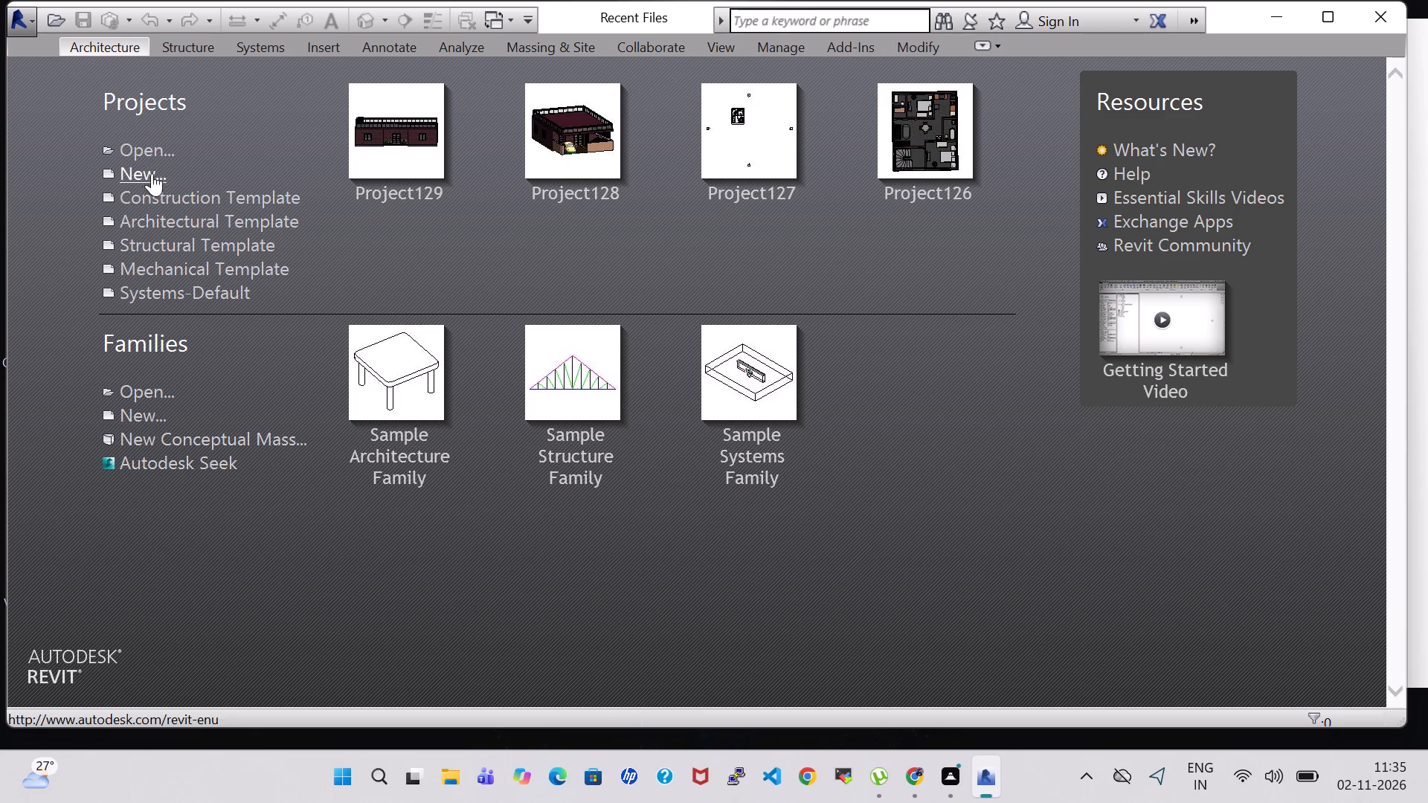
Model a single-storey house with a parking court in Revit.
Create a new project from the Construction Template.
click(149, 173)
click(651, 361)
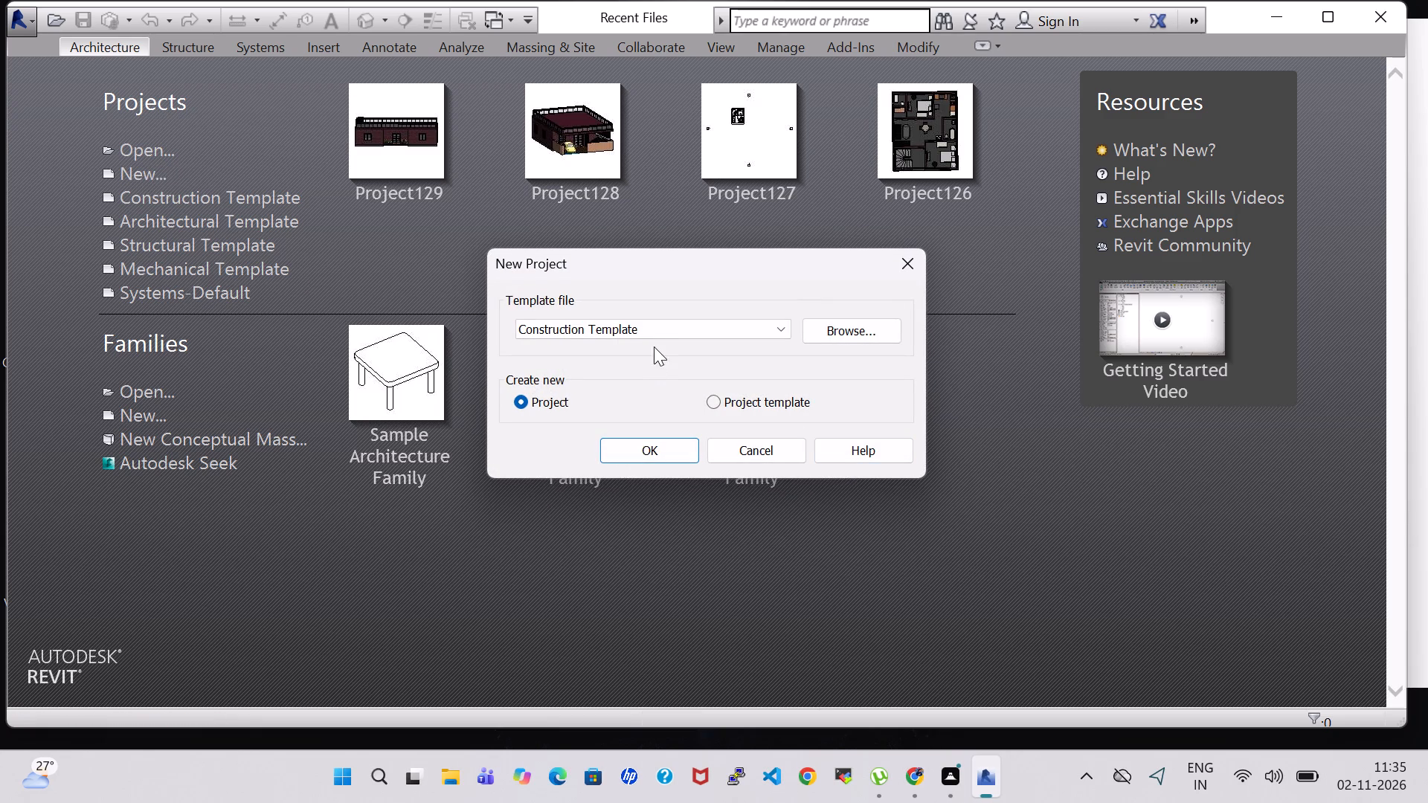
click(654, 341)
click(653, 323)
click(627, 381)
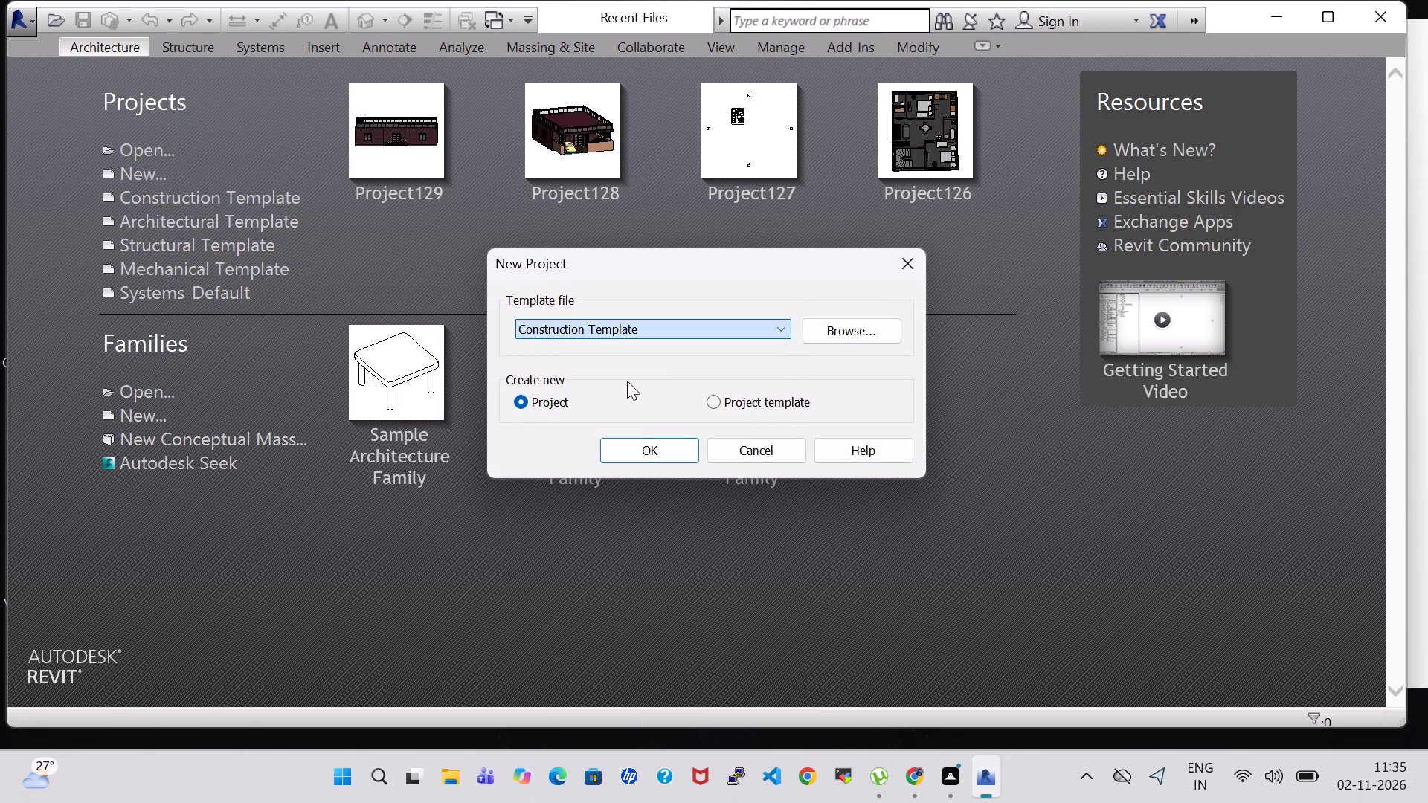
click(652, 449)
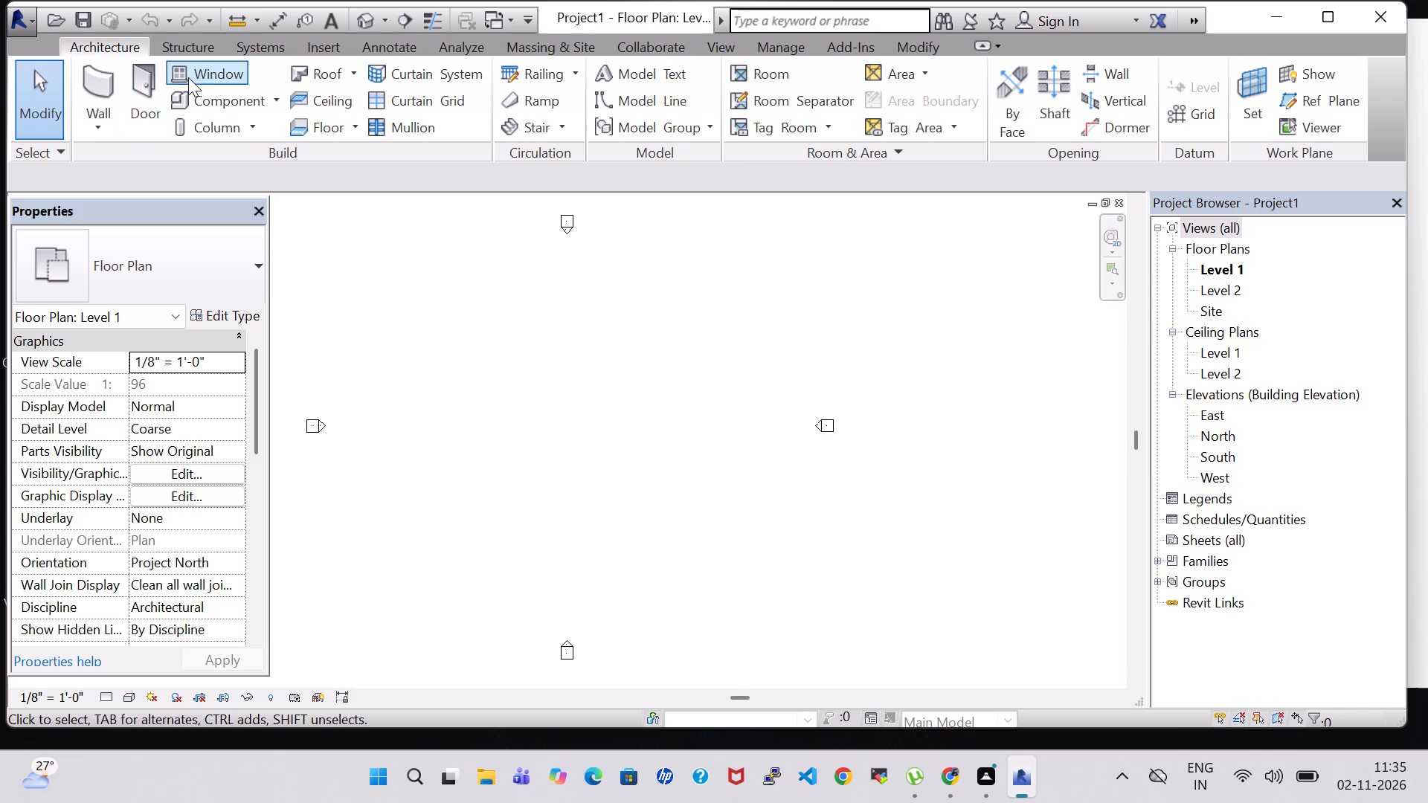
Draw a 45' horizontal Basic Wall Generic - 8" in the Level 1 plan as the building's north wall.
click(89, 72)
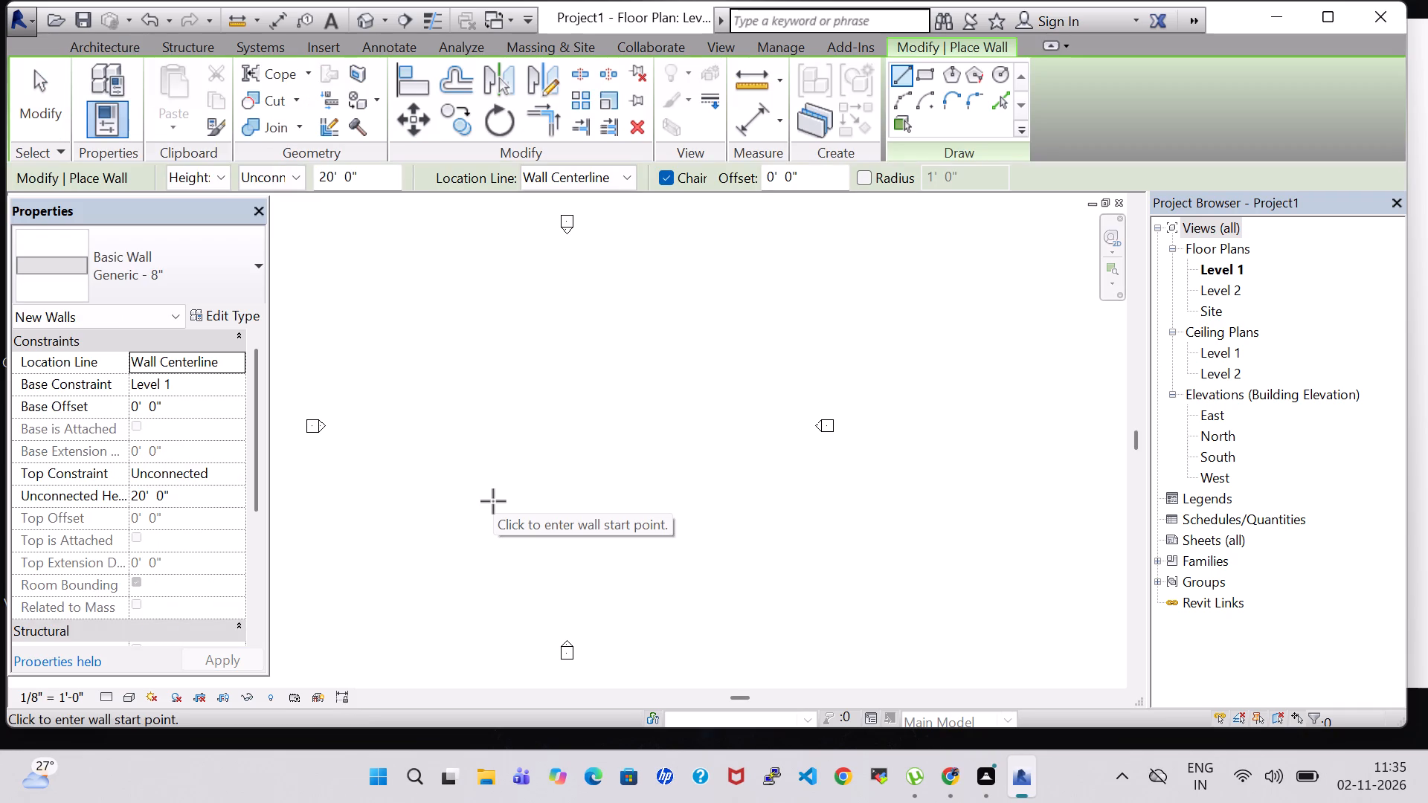
middle_click(583, 377)
middle_click(583, 377)
middle_click(647, 375)
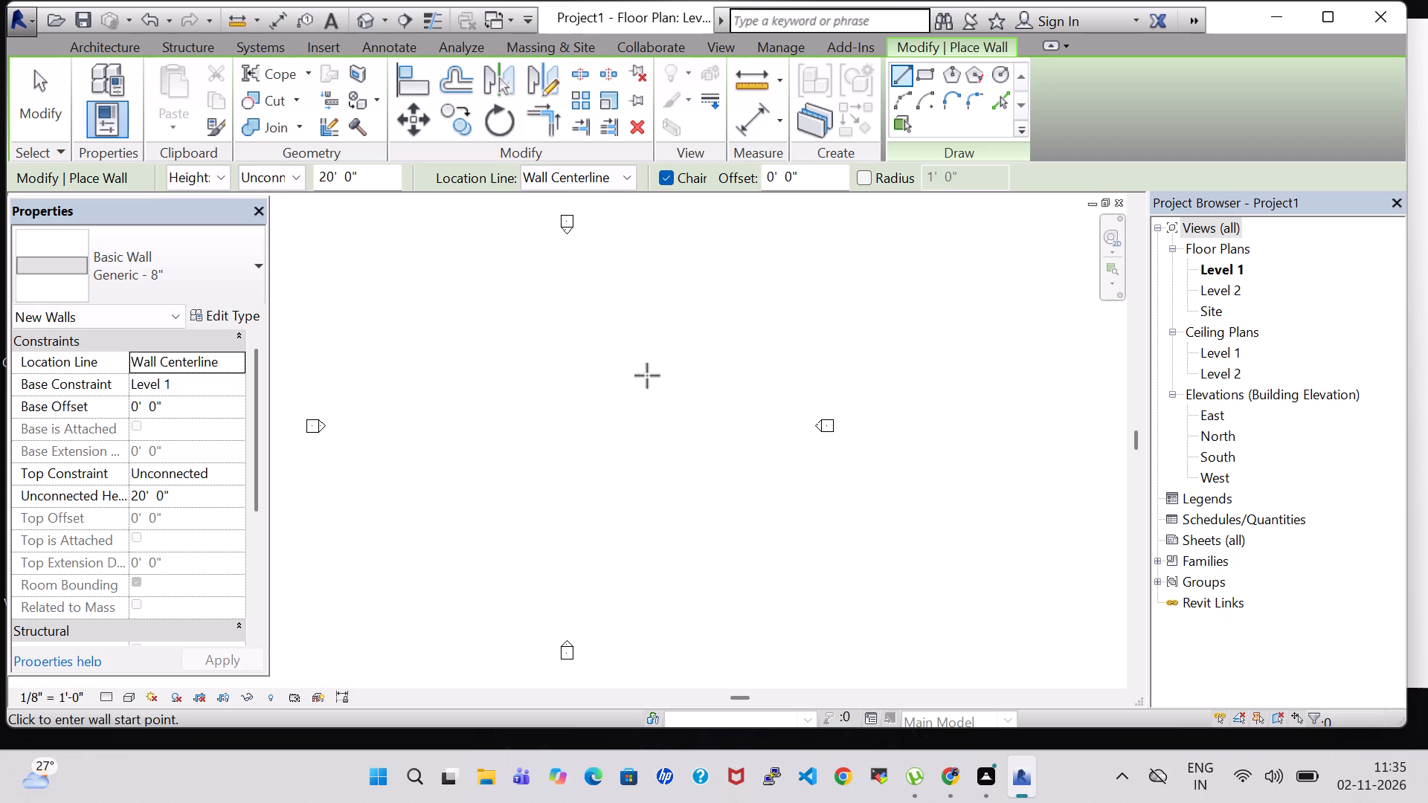
middle_click(647, 375)
middle_drag(608, 400, 640, 401)
middle_click(700, 412)
middle_drag(700, 412, 872, 424)
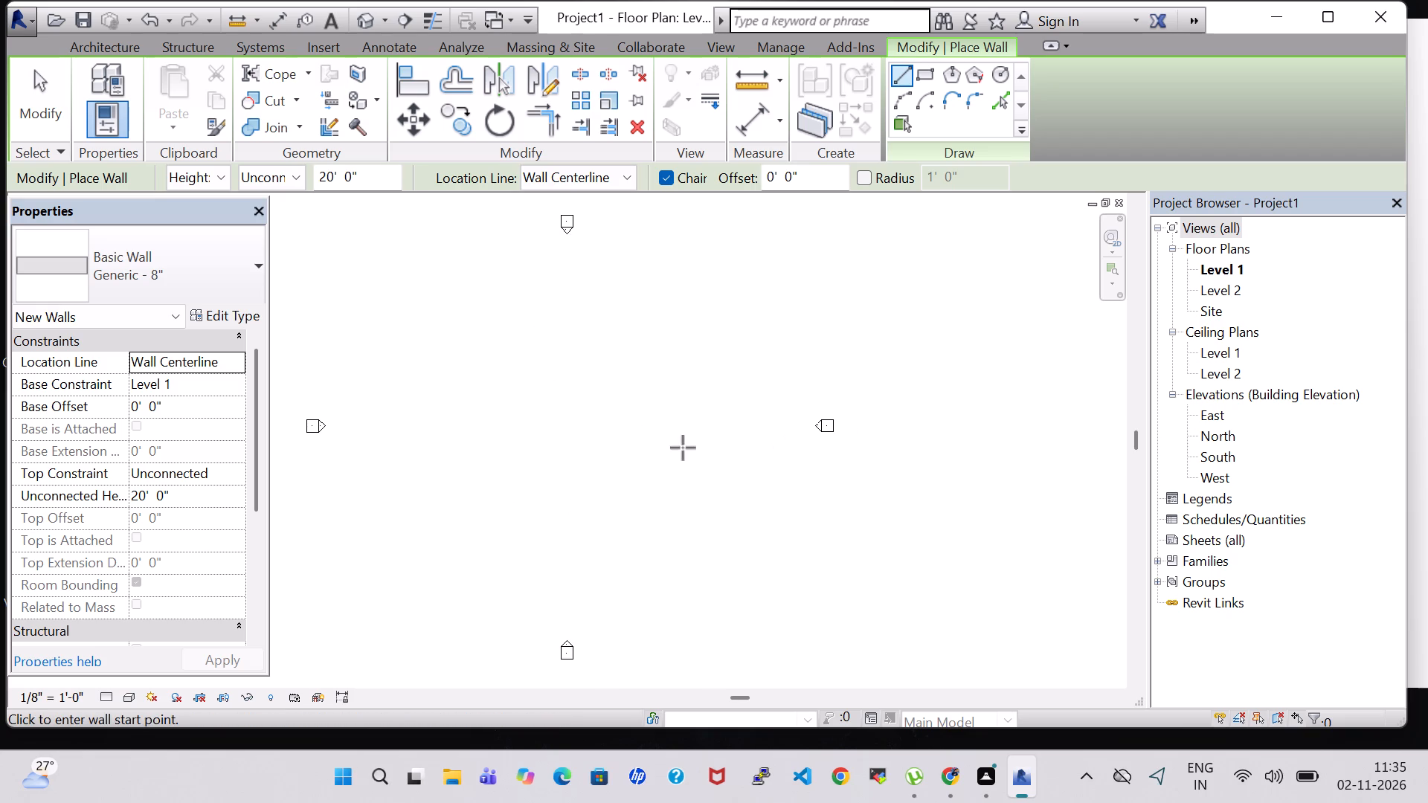
middle_drag(678, 448, 858, 448)
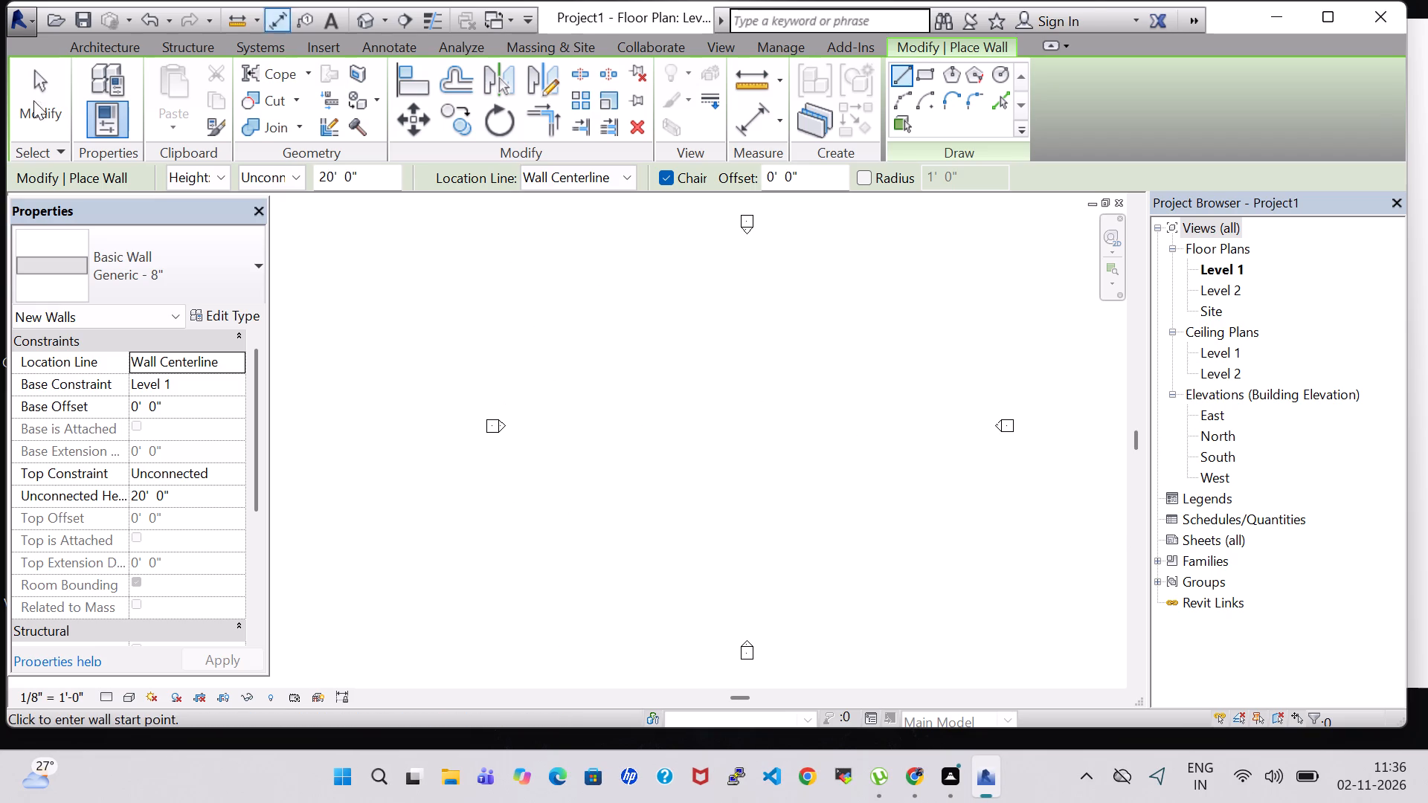
click(81, 42)
click(100, 67)
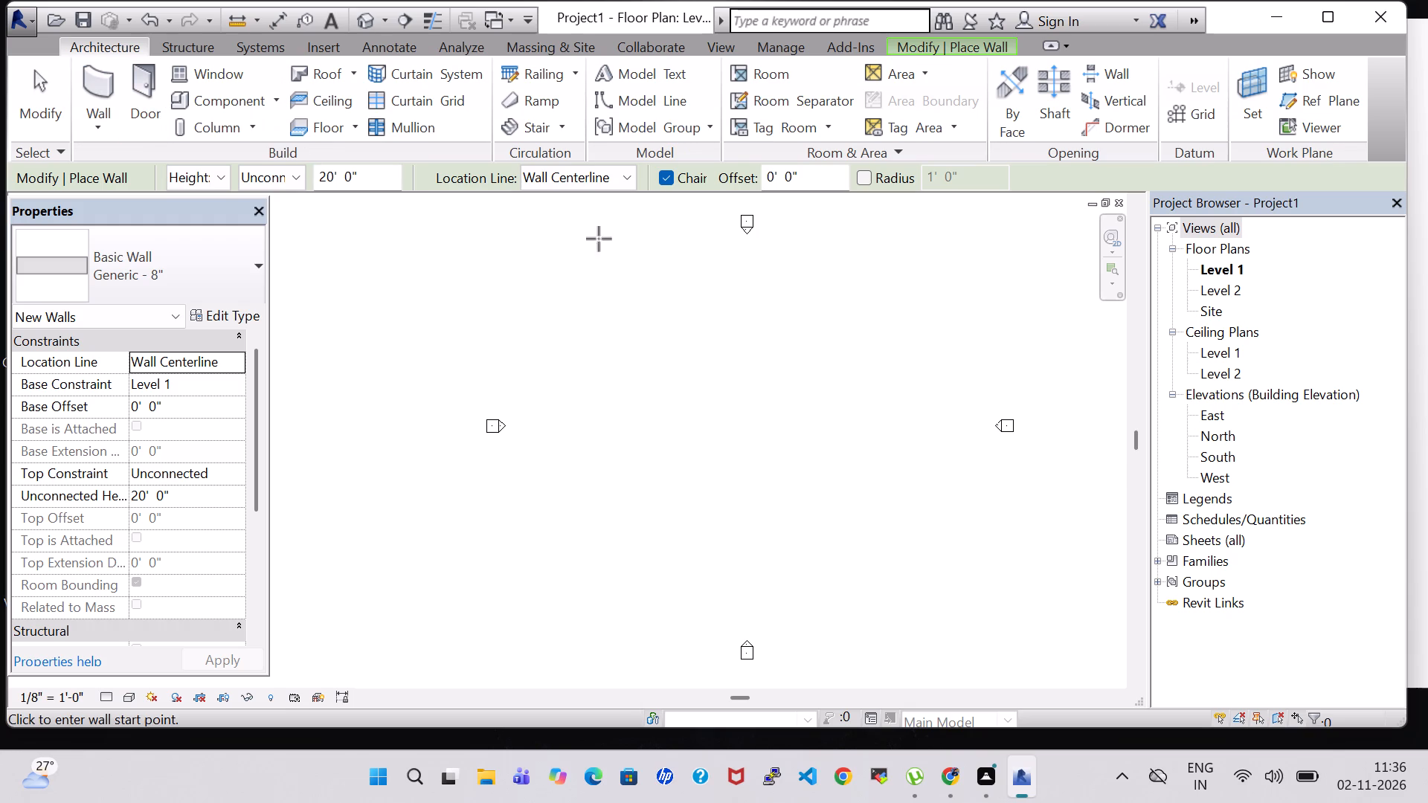
click(602, 295)
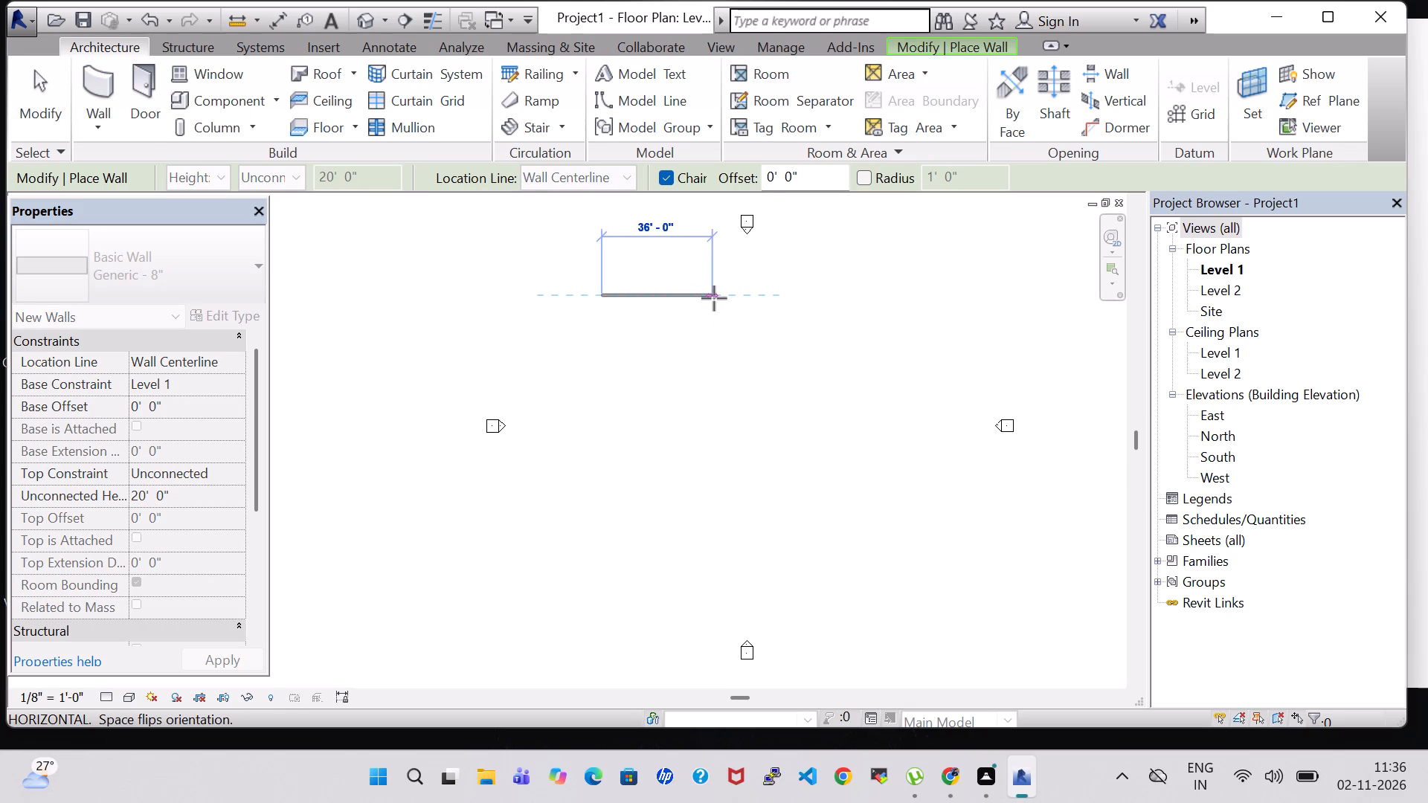
scroll(714, 298, up, 4)
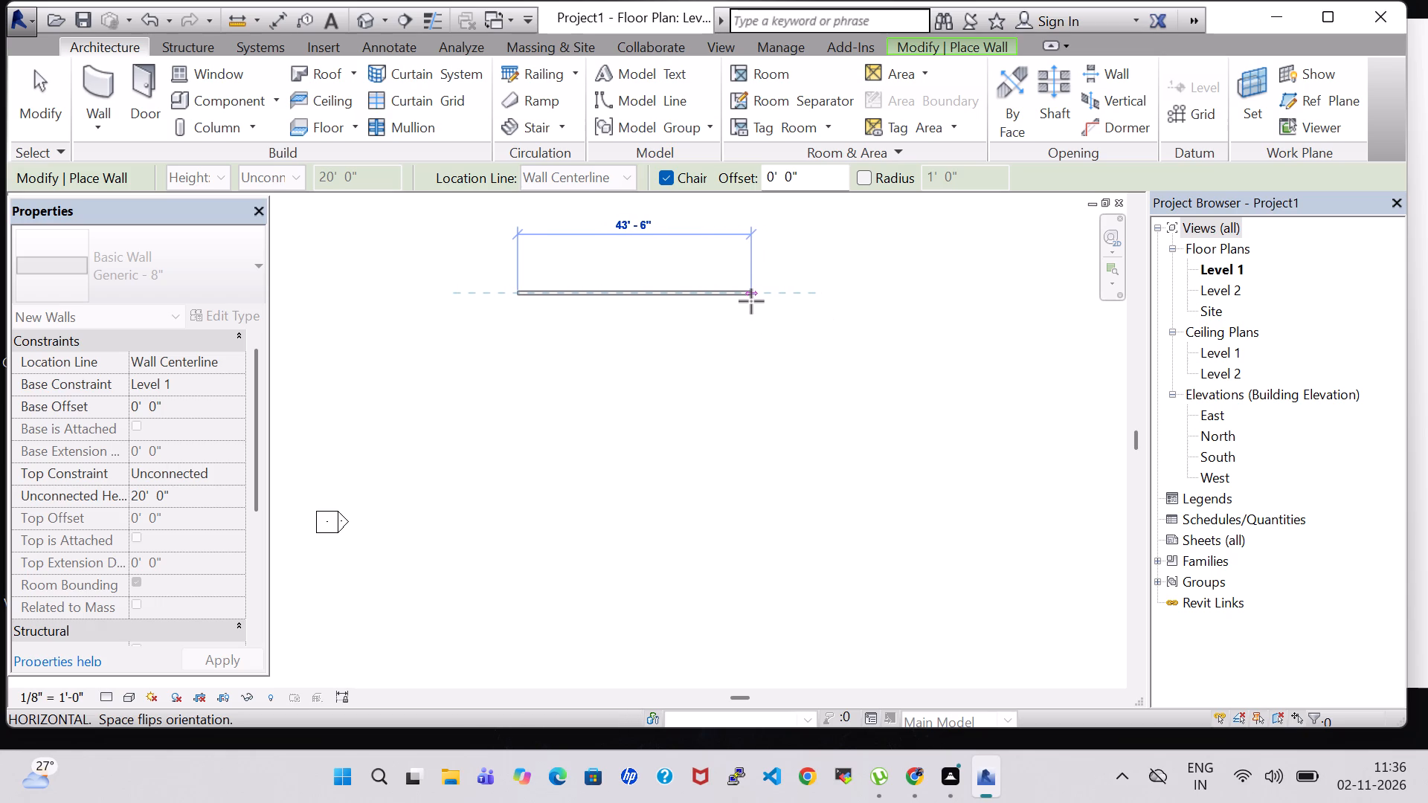
scroll(751, 301, up, 4)
middle_drag(751, 301, 751, 340)
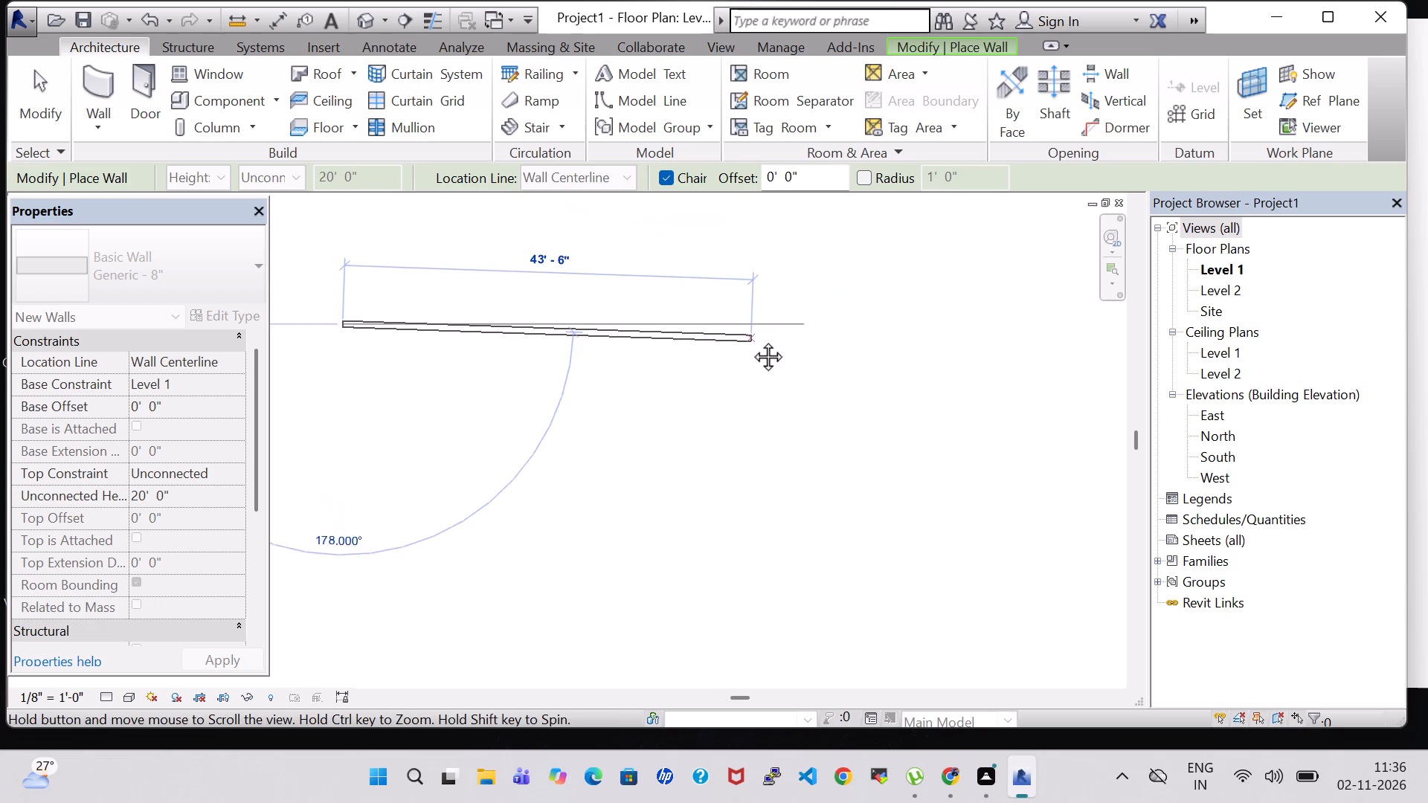
middle_drag(751, 340, 751, 354)
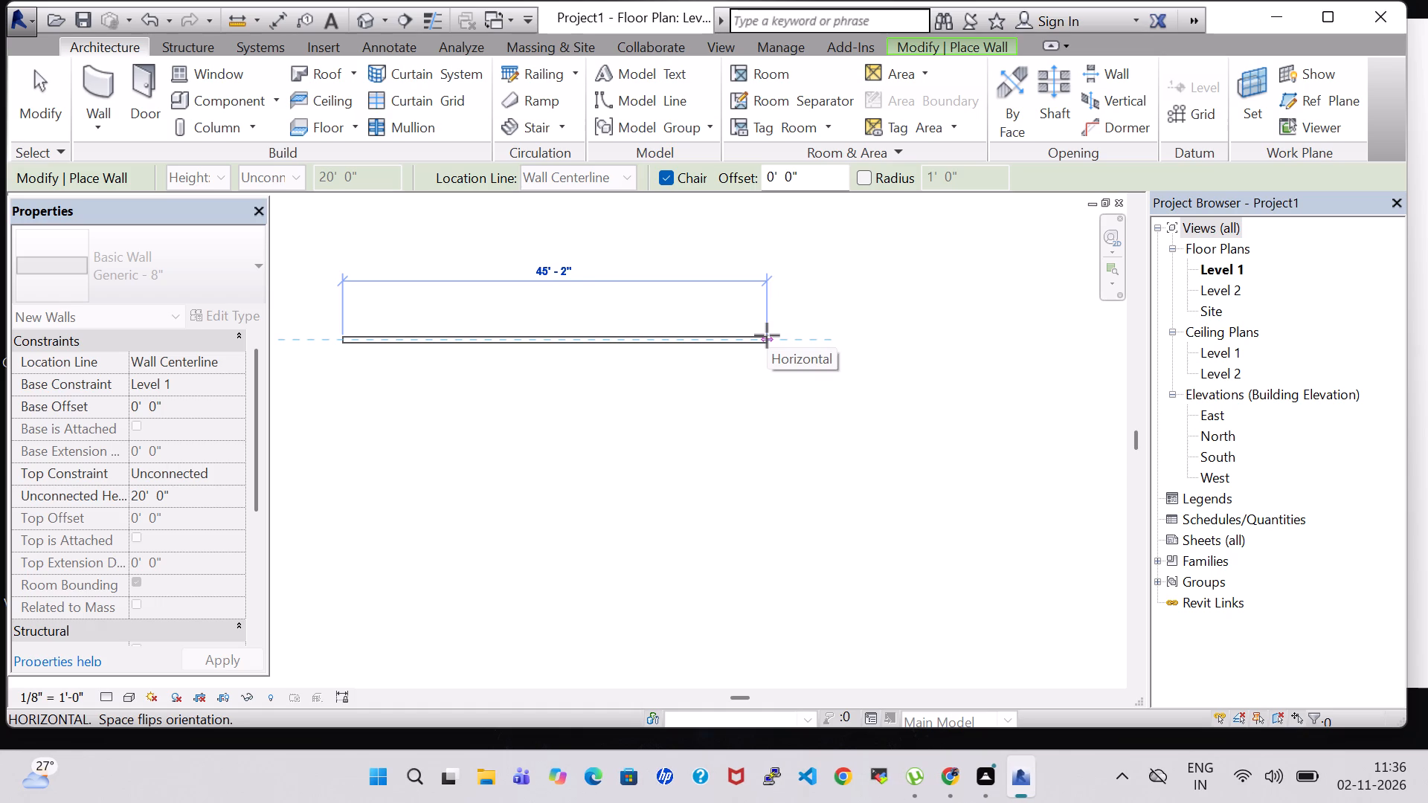
text(45)
key(Return)
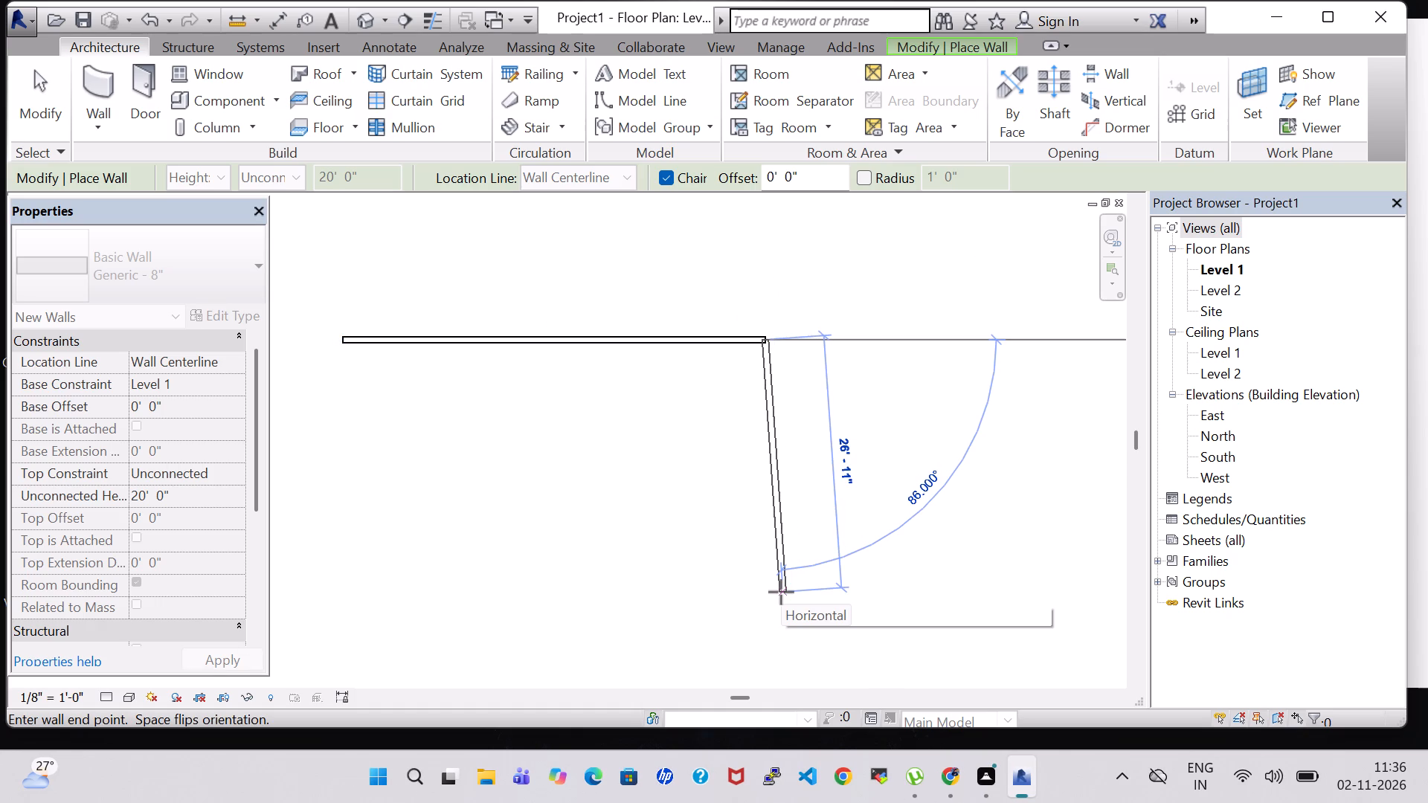
Draw a 50' vertical wall running south from the east end of the north wall.
scroll(780, 609, down, 1)
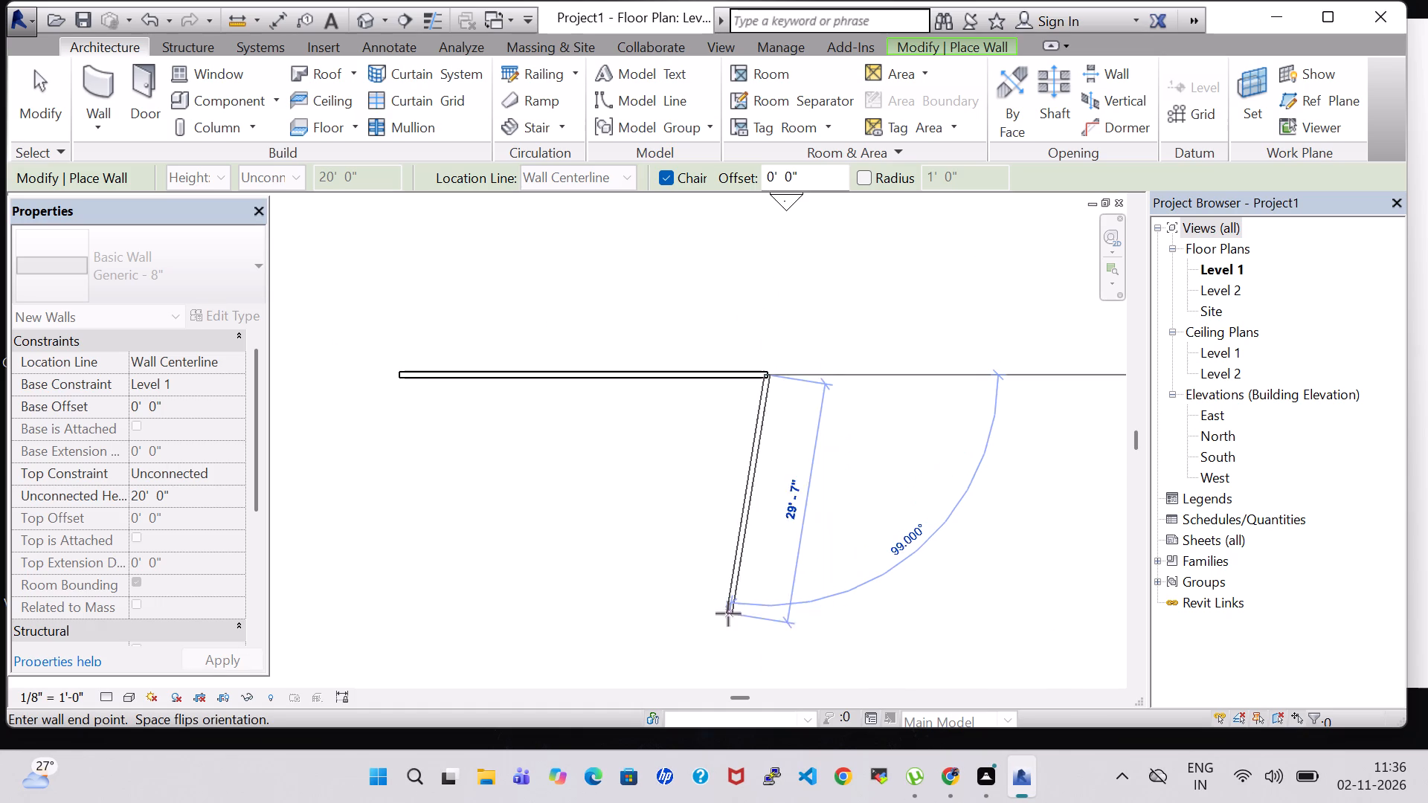
middle_drag(773, 622, 773, 613)
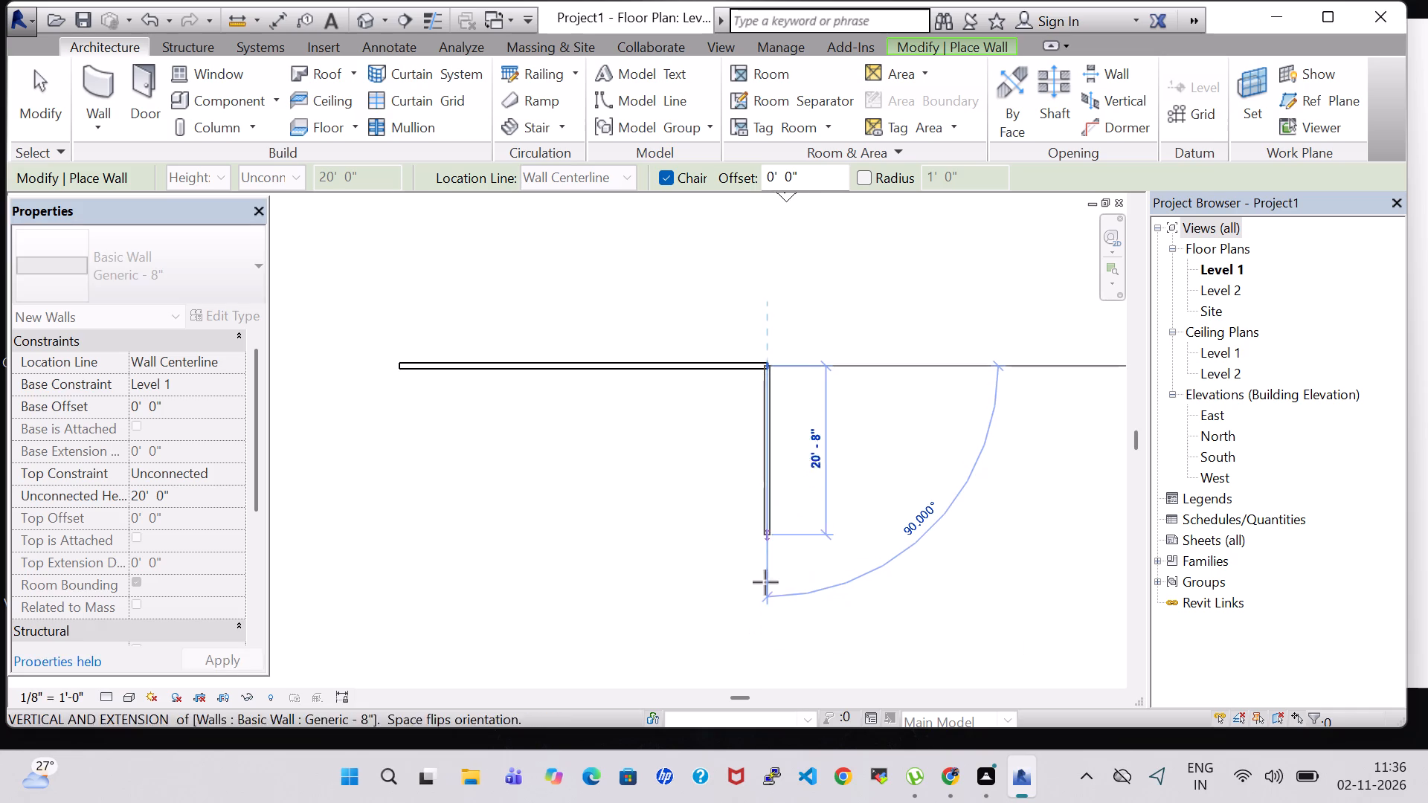
middle_drag(765, 584, 728, 468)
middle_drag(731, 600, 707, 518)
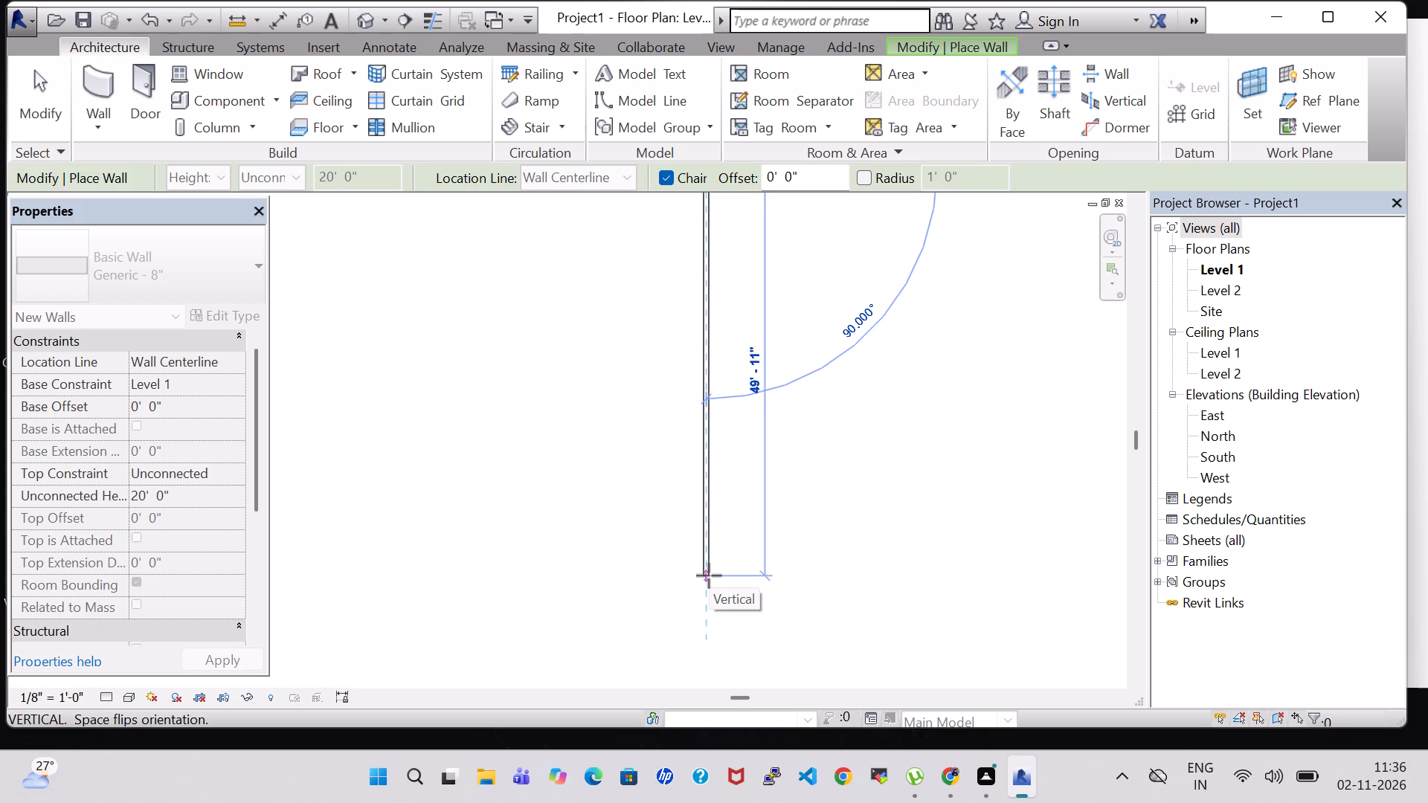
click(709, 576)
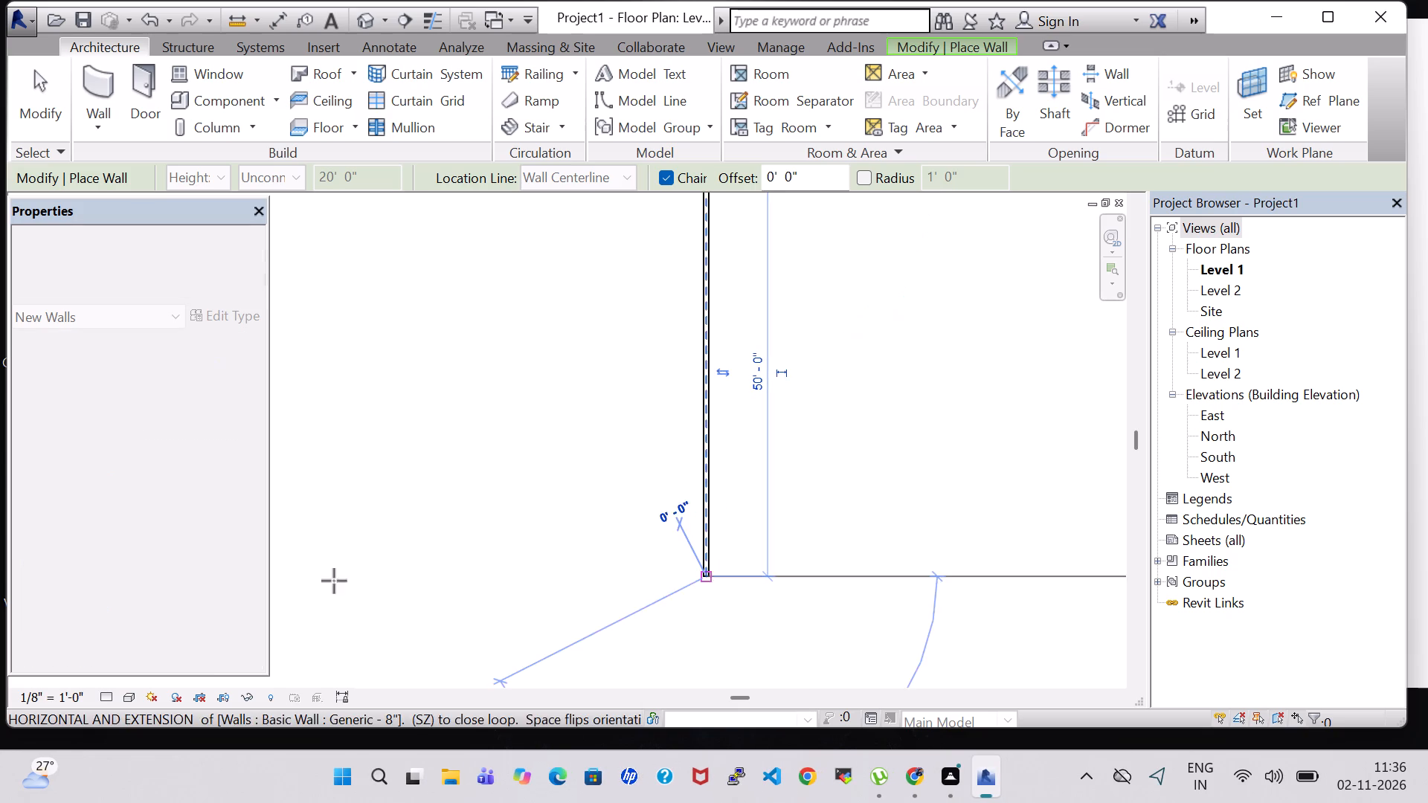
Close the rectangle with a 45' south wall and a west wall ending at the north wall's starting corner.
scroll(370, 548, down, 3)
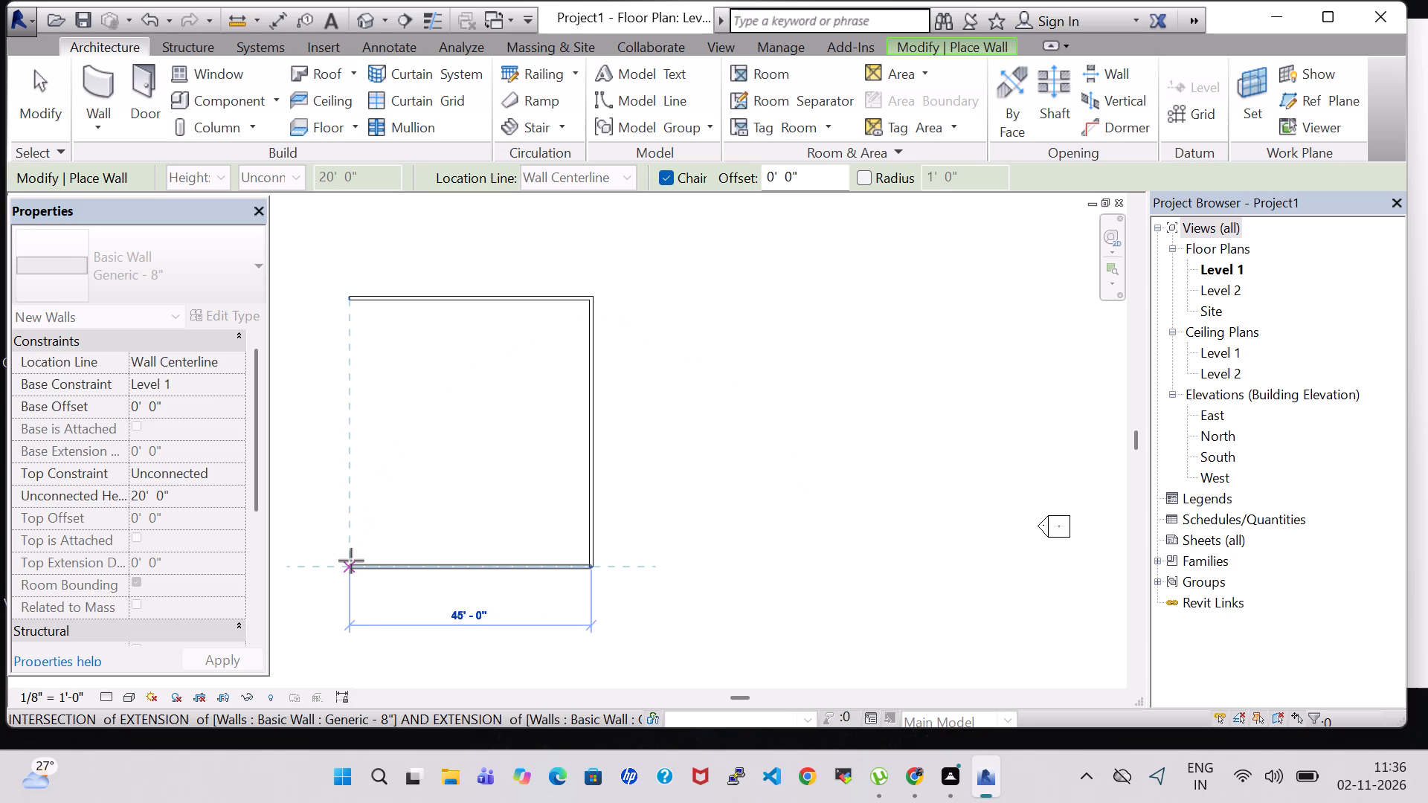
click(351, 561)
click(354, 303)
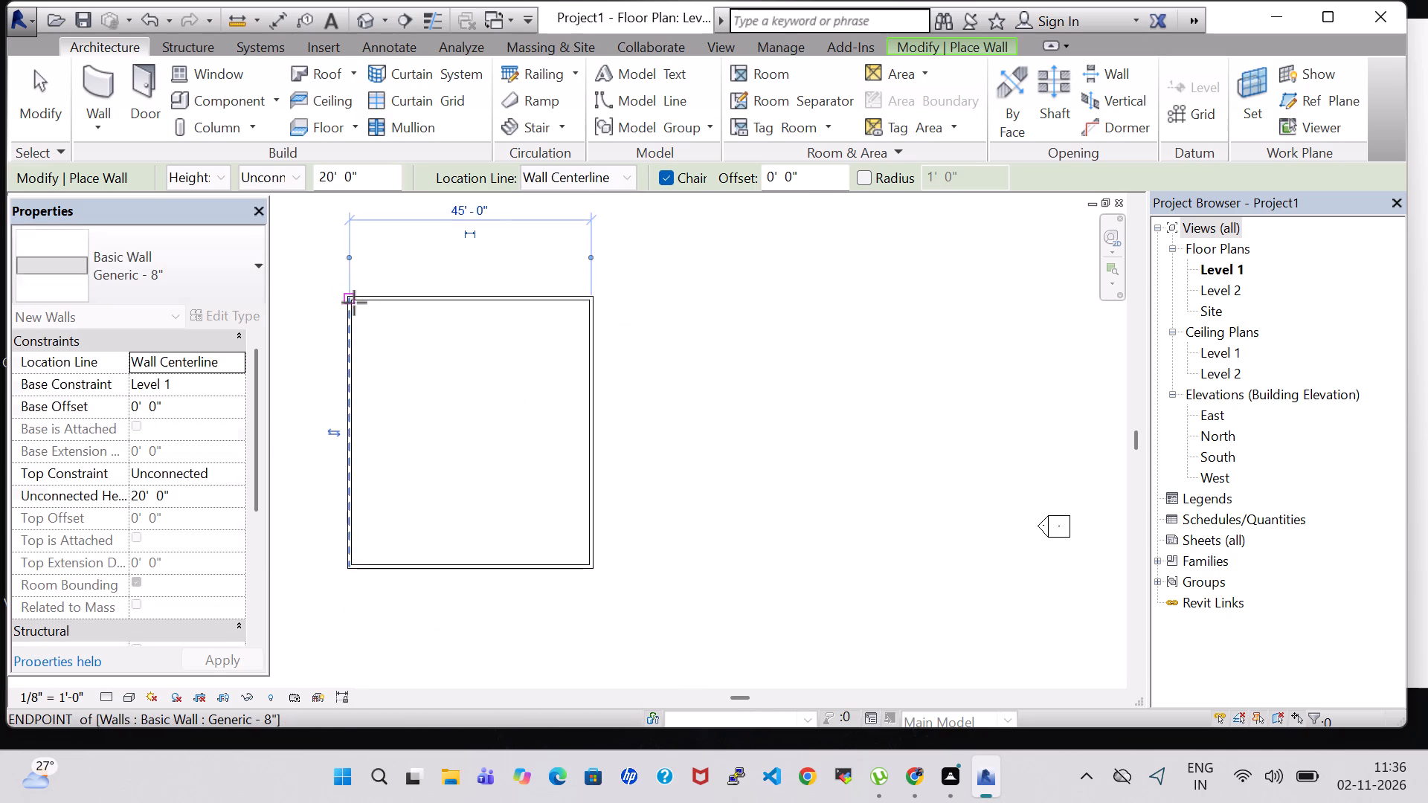
key(Escape)
key(Escape)
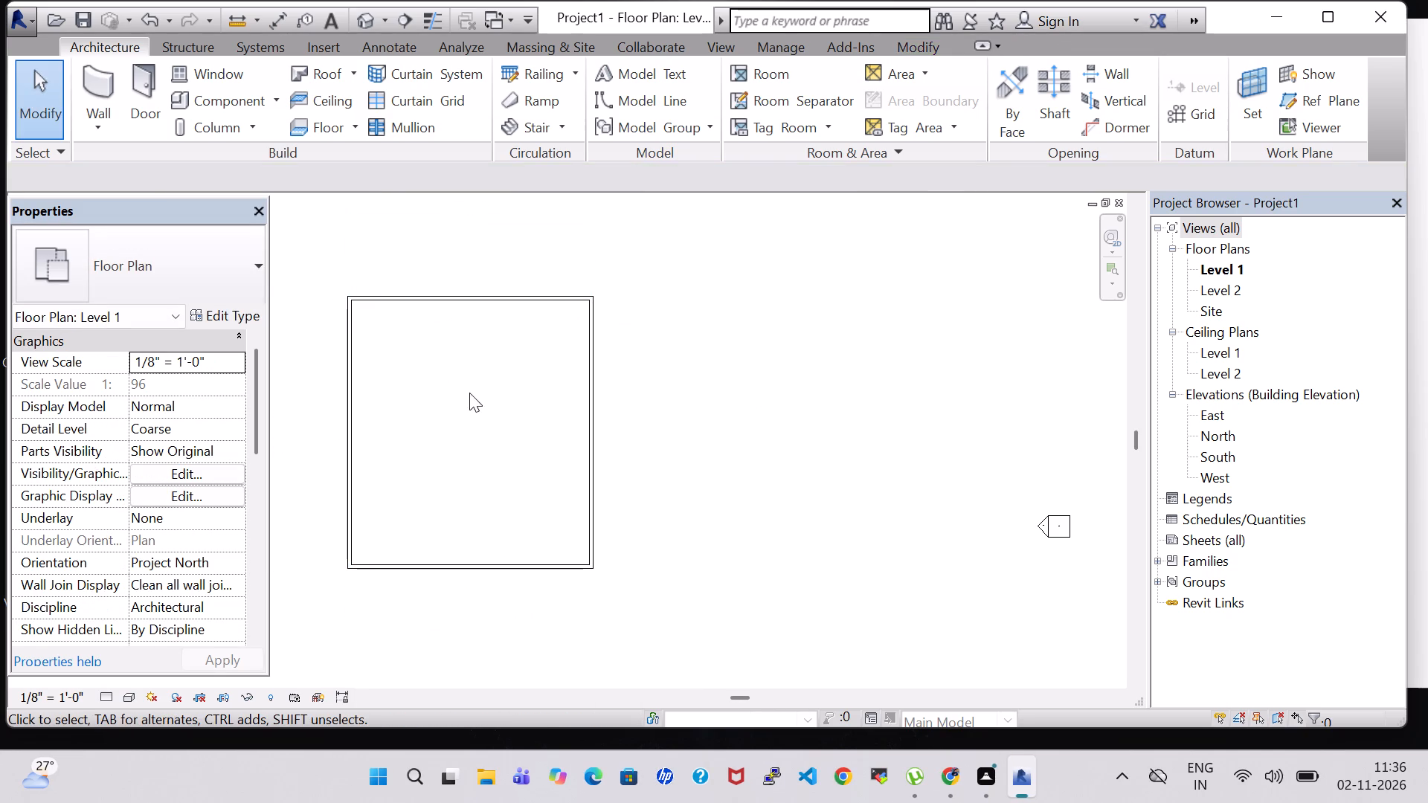
Set the north wall's unconnected height to 10' 0".
middle_drag(469, 393, 645, 380)
middle_click(645, 380)
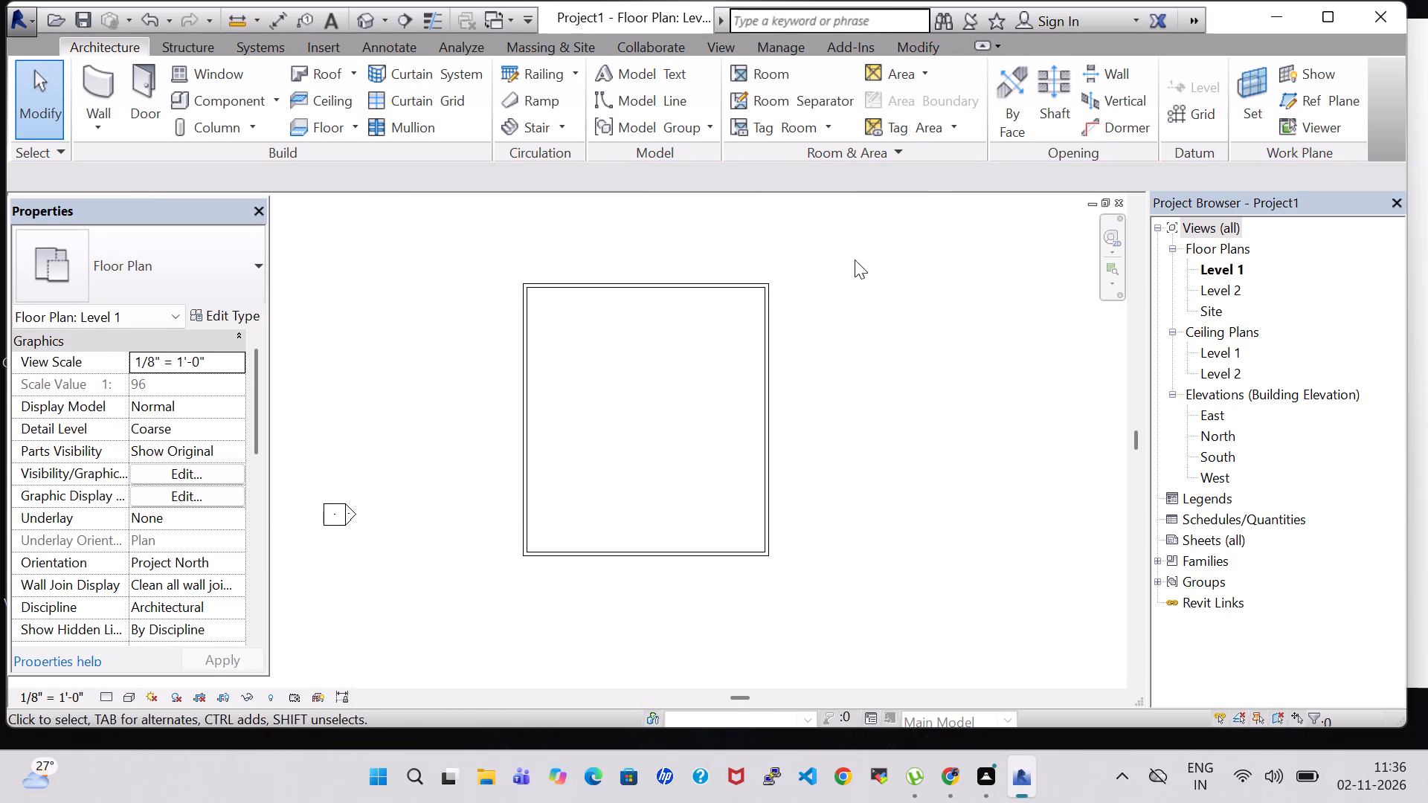
click(695, 288)
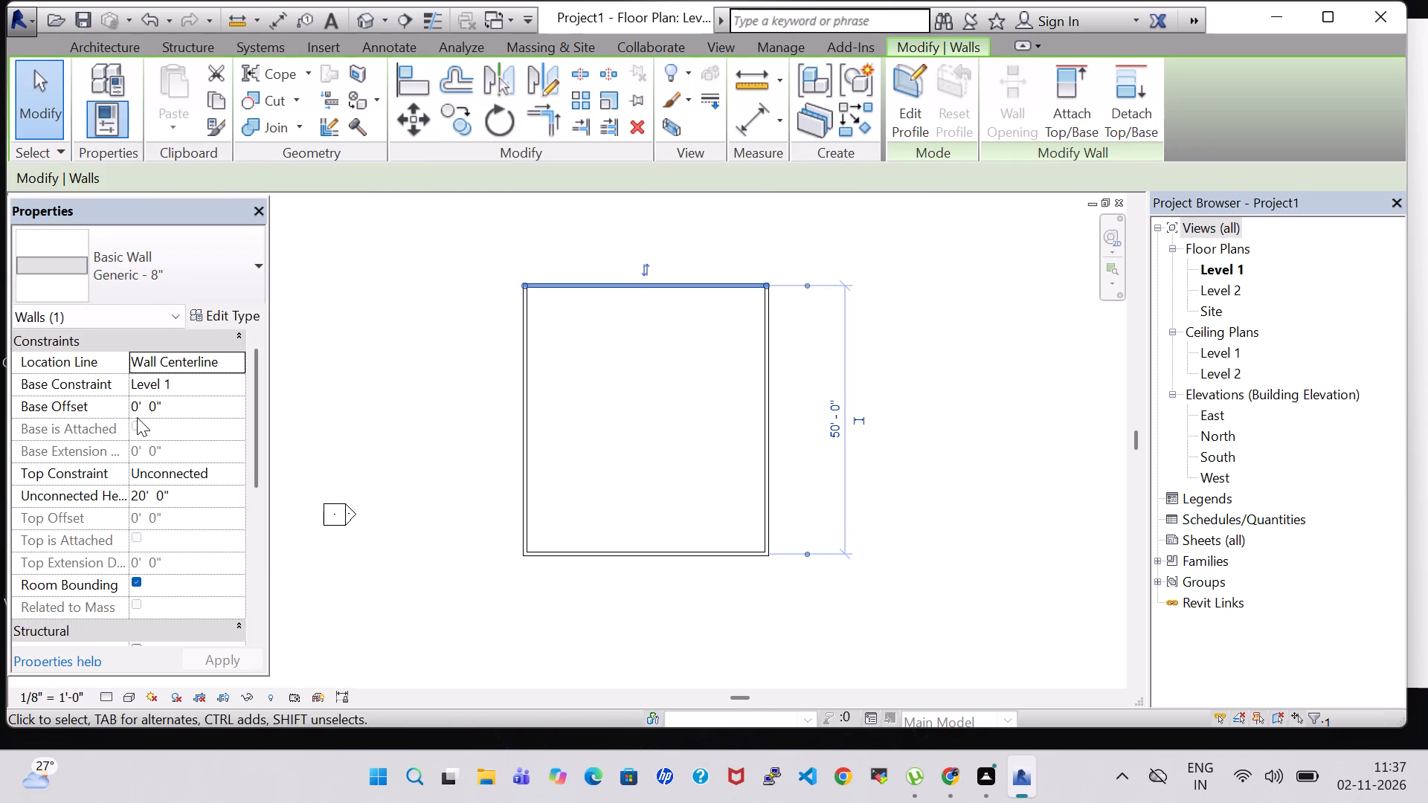
click(142, 488)
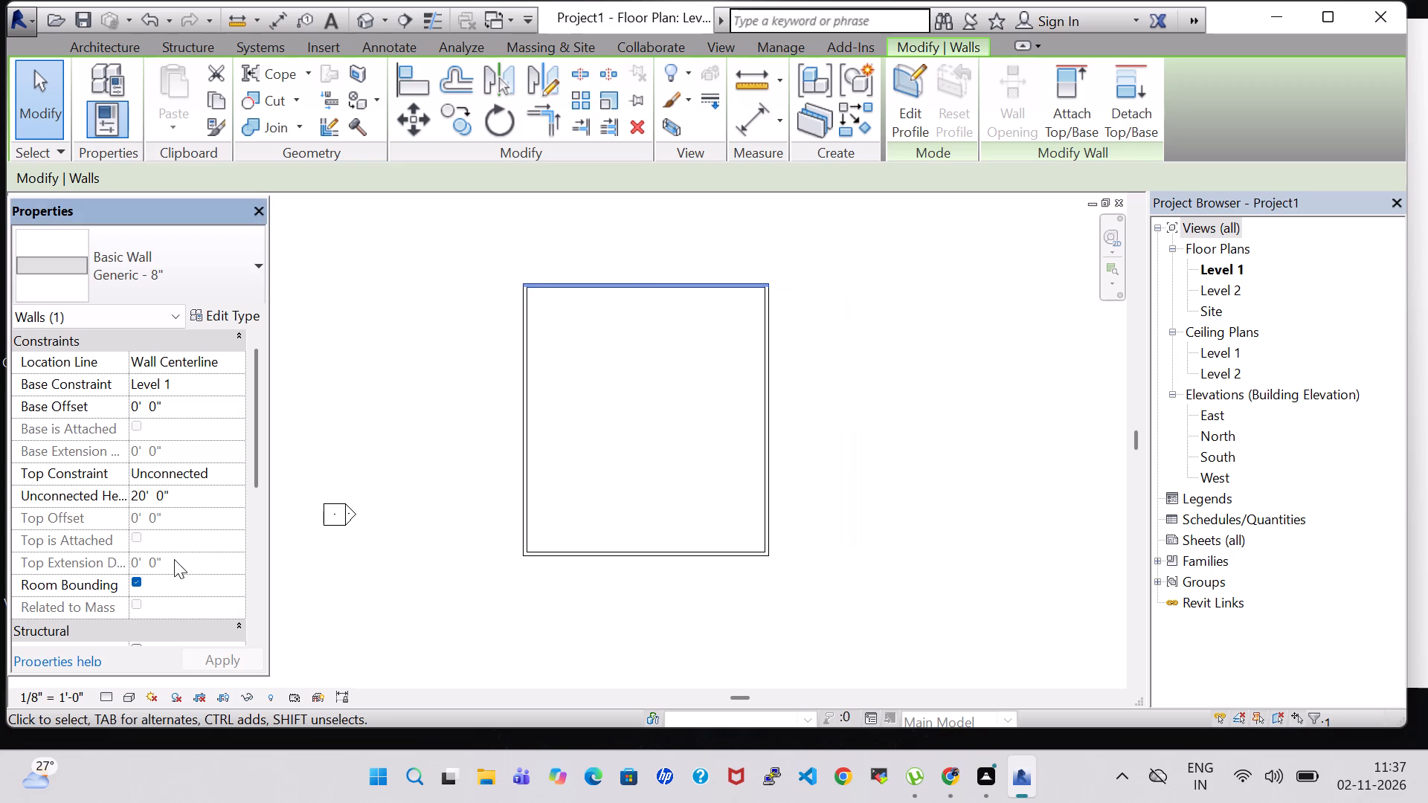
key(BackSpace)
key(1)
key(Return)
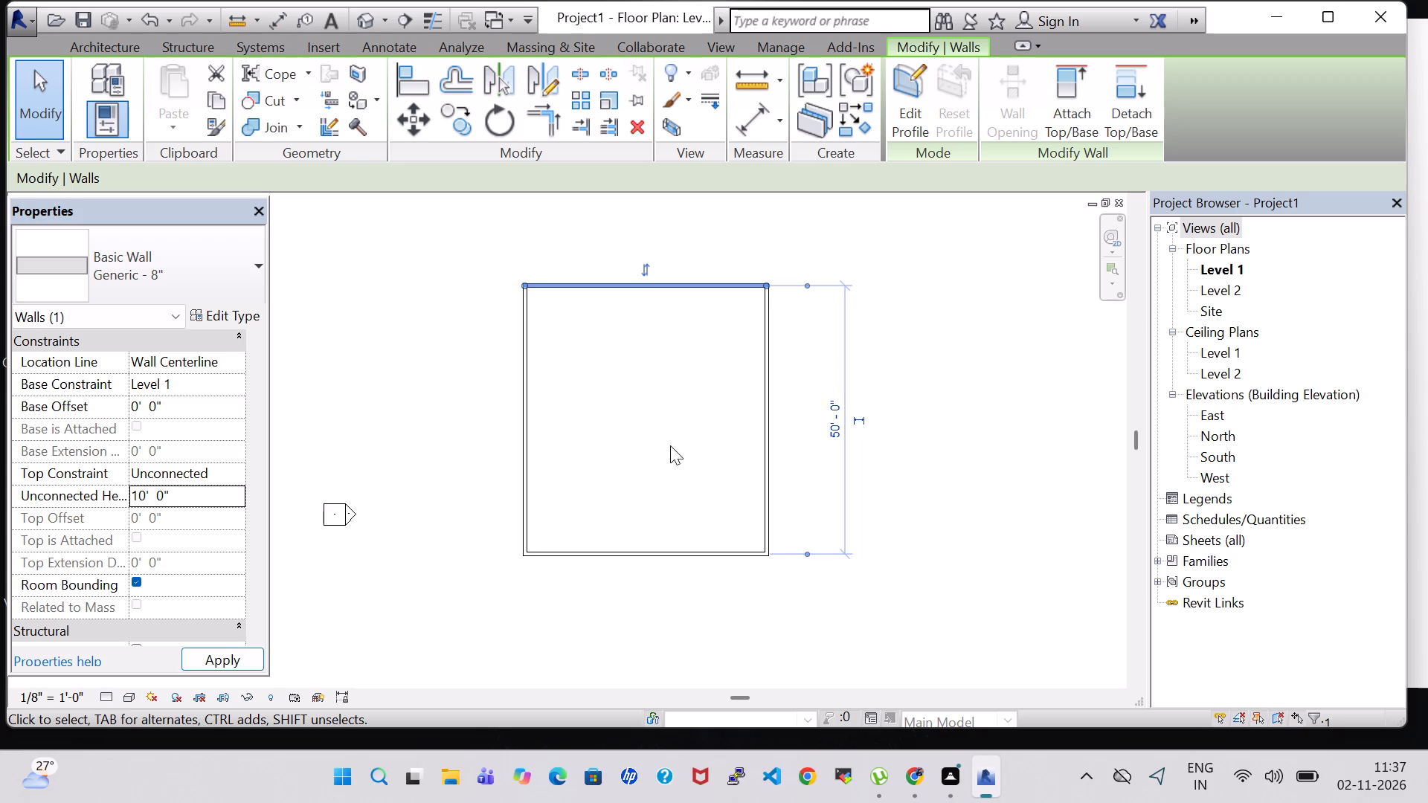
Set the west wall's unconnected height to 10' 0".
click(520, 426)
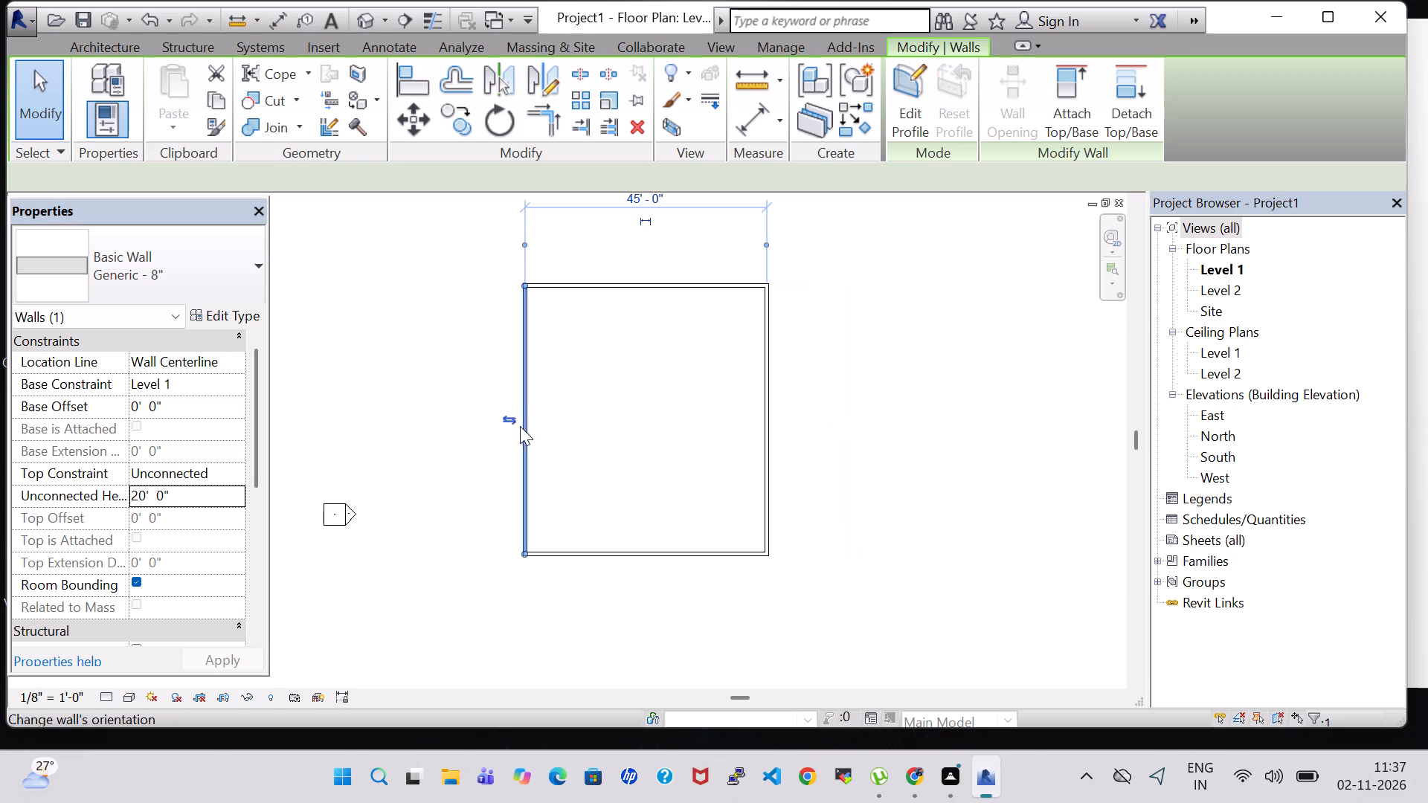
click(143, 499)
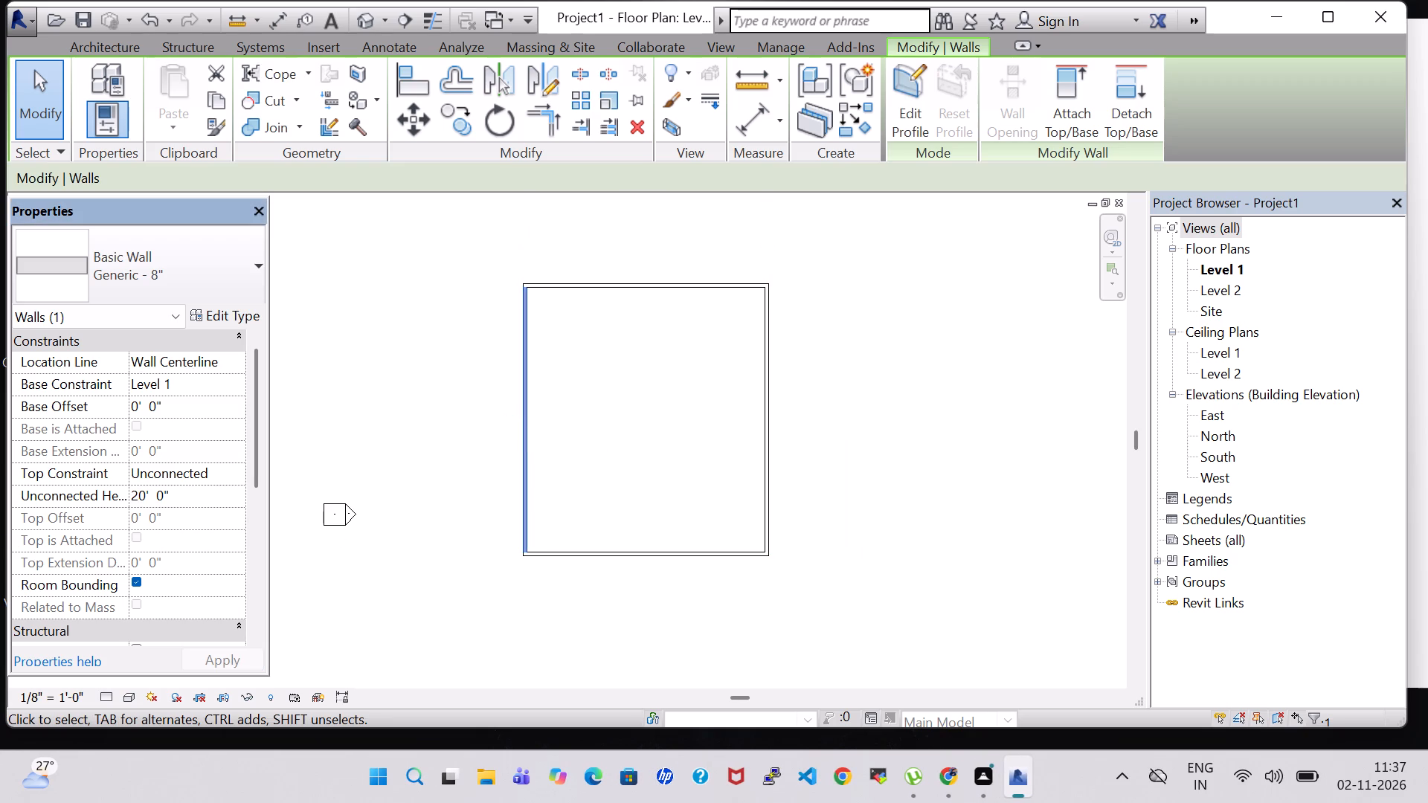
key(BackSpace)
key(1)
key(Return)
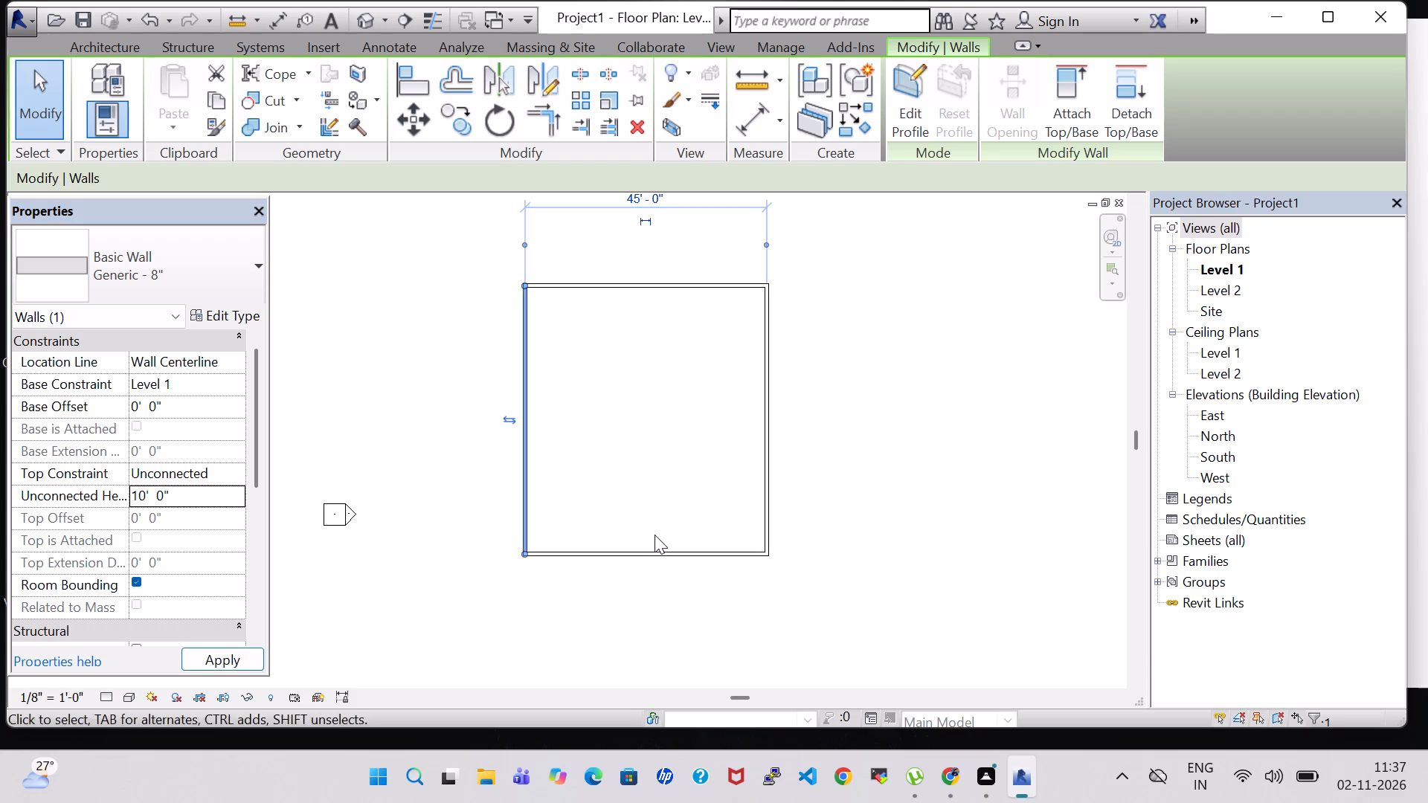
Set the south wall's unconnected height to 10' 0".
click(658, 562)
click(141, 496)
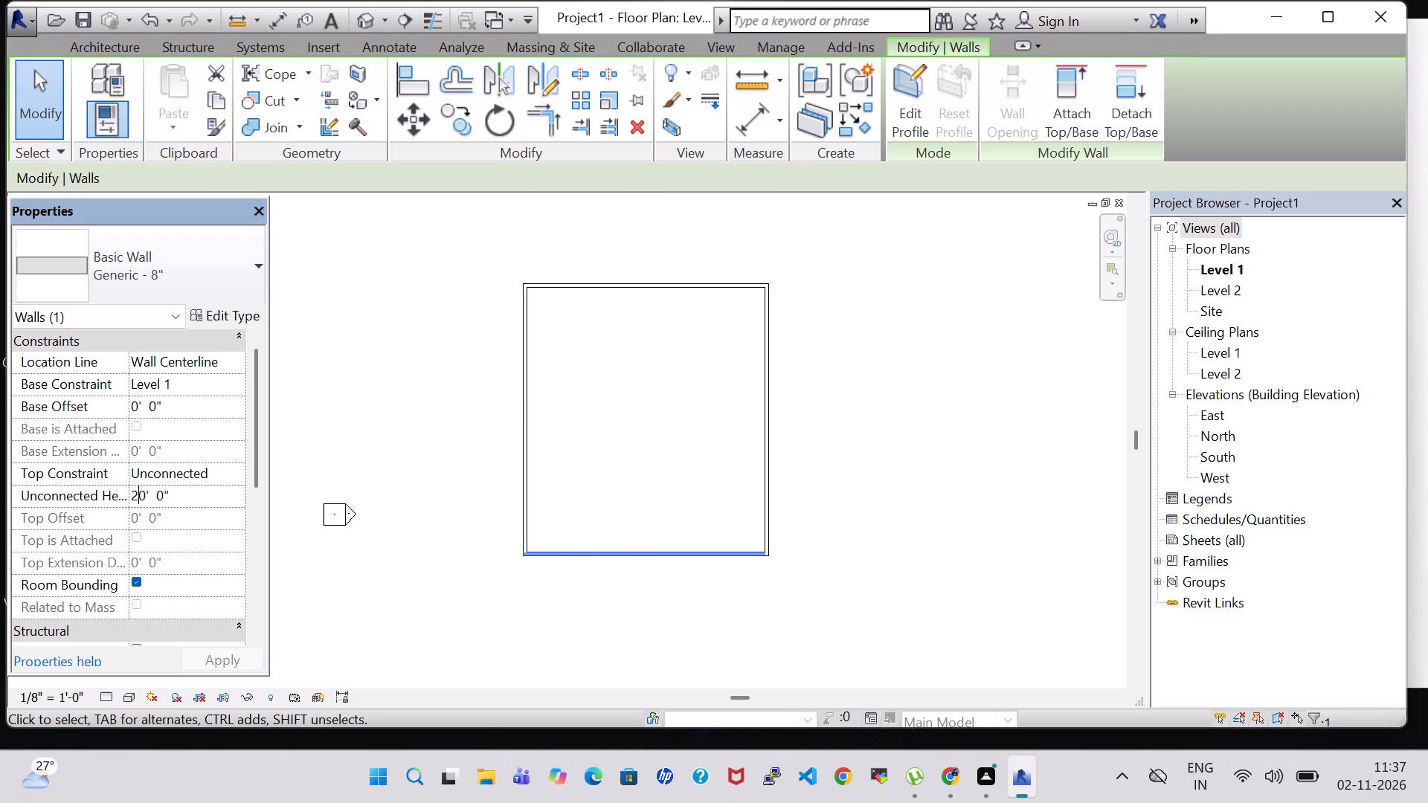
key(BackSpace)
key(1)
key(Return)
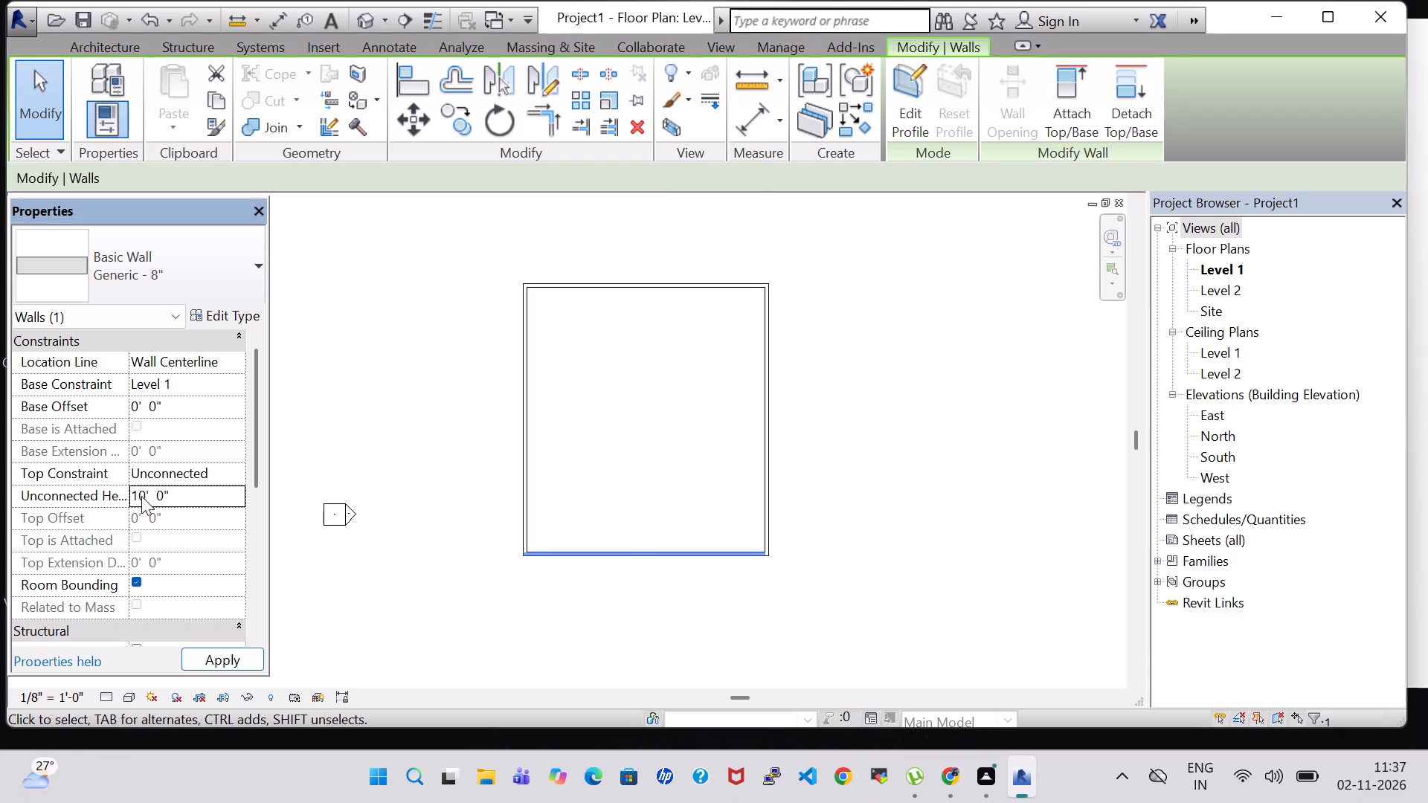
click(860, 429)
Set the east wall's unconnected height to 10' 0".
click(767, 456)
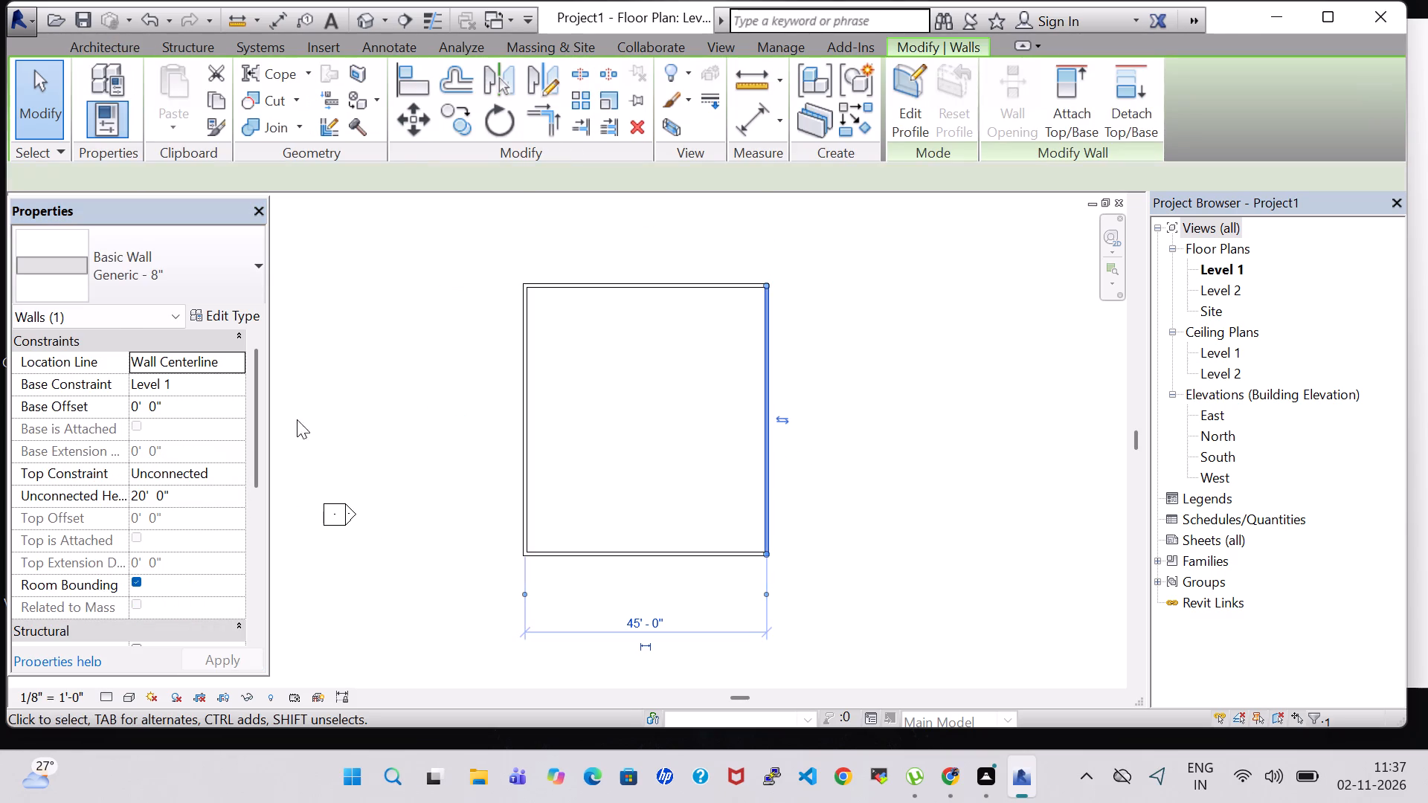
click(140, 504)
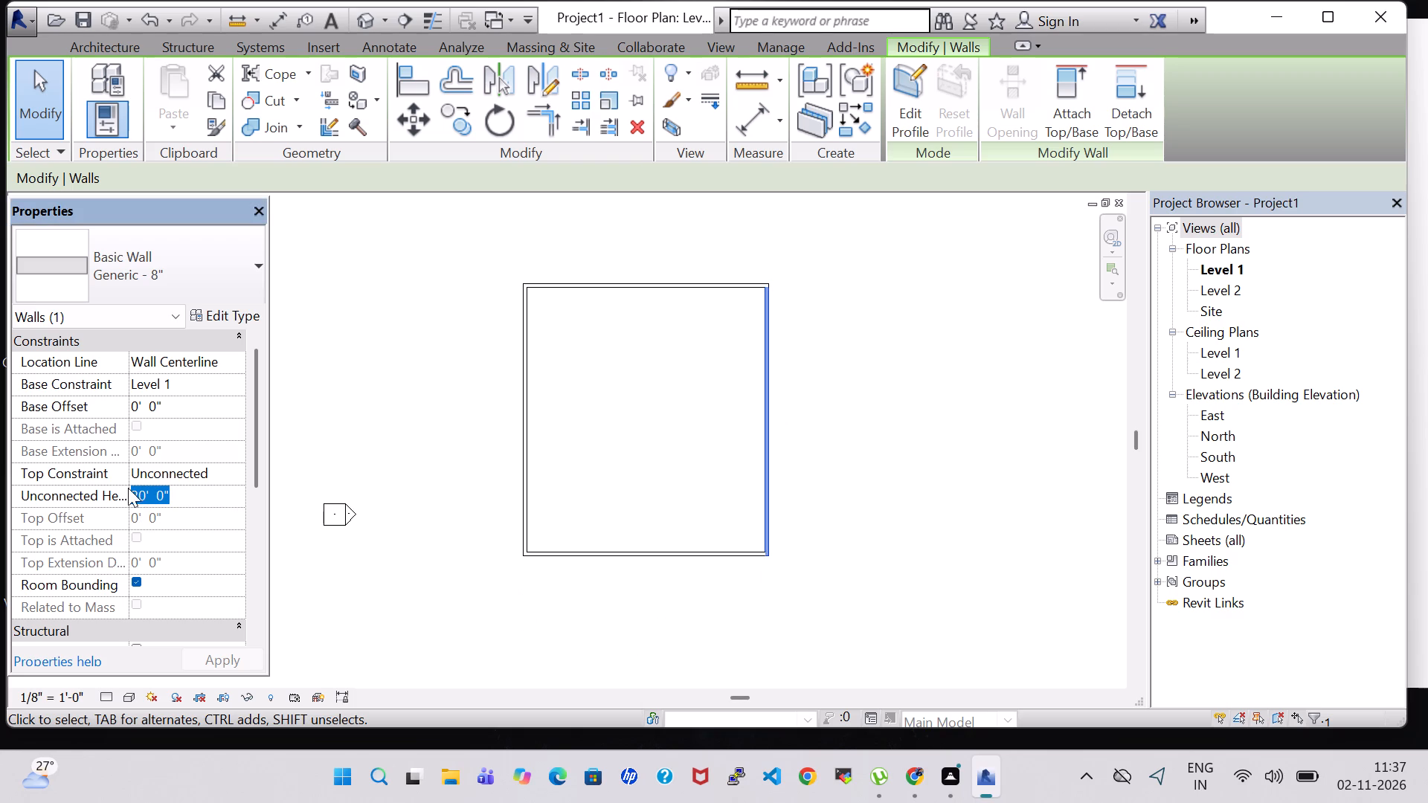
click(135, 494)
key(BackSpace)
key(1)
key(Return)
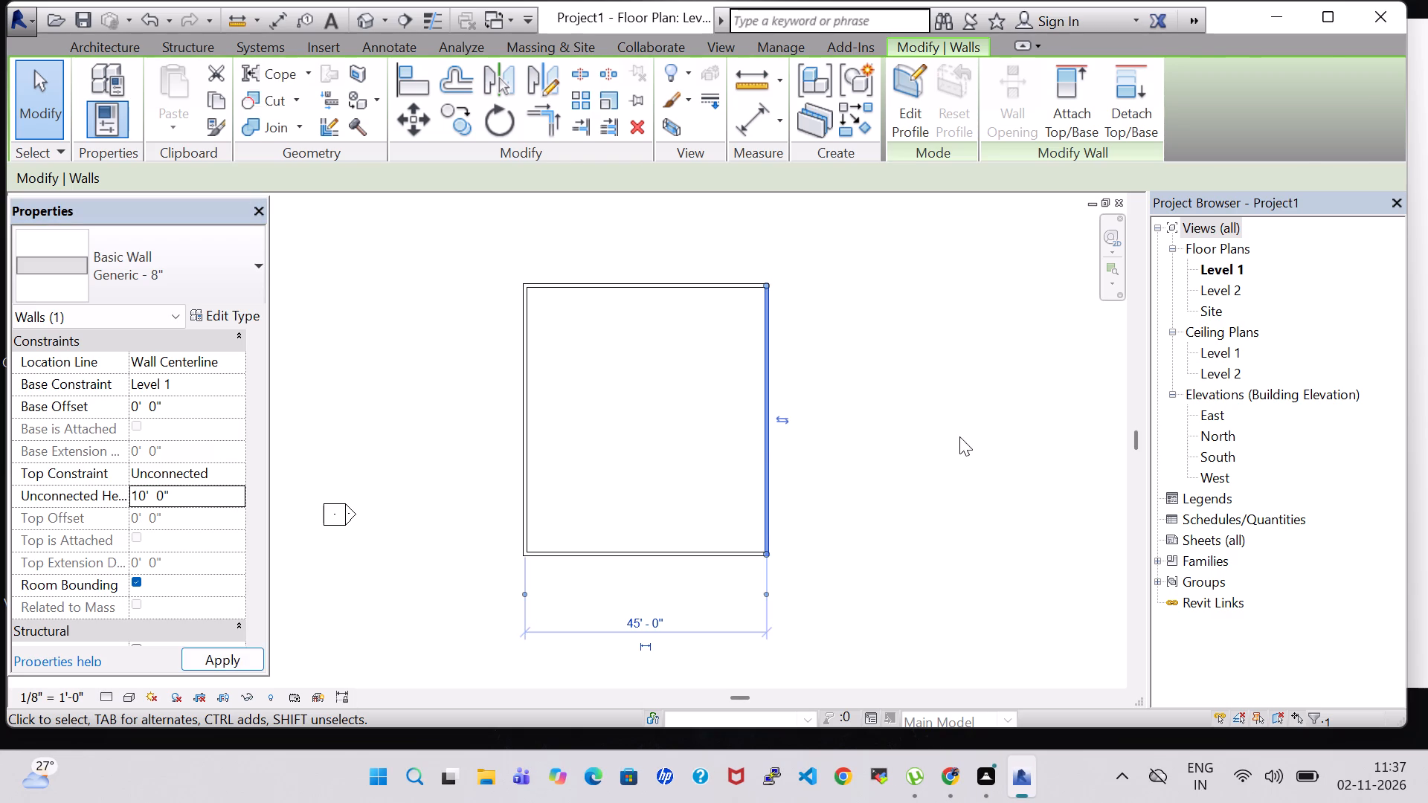
click(959, 436)
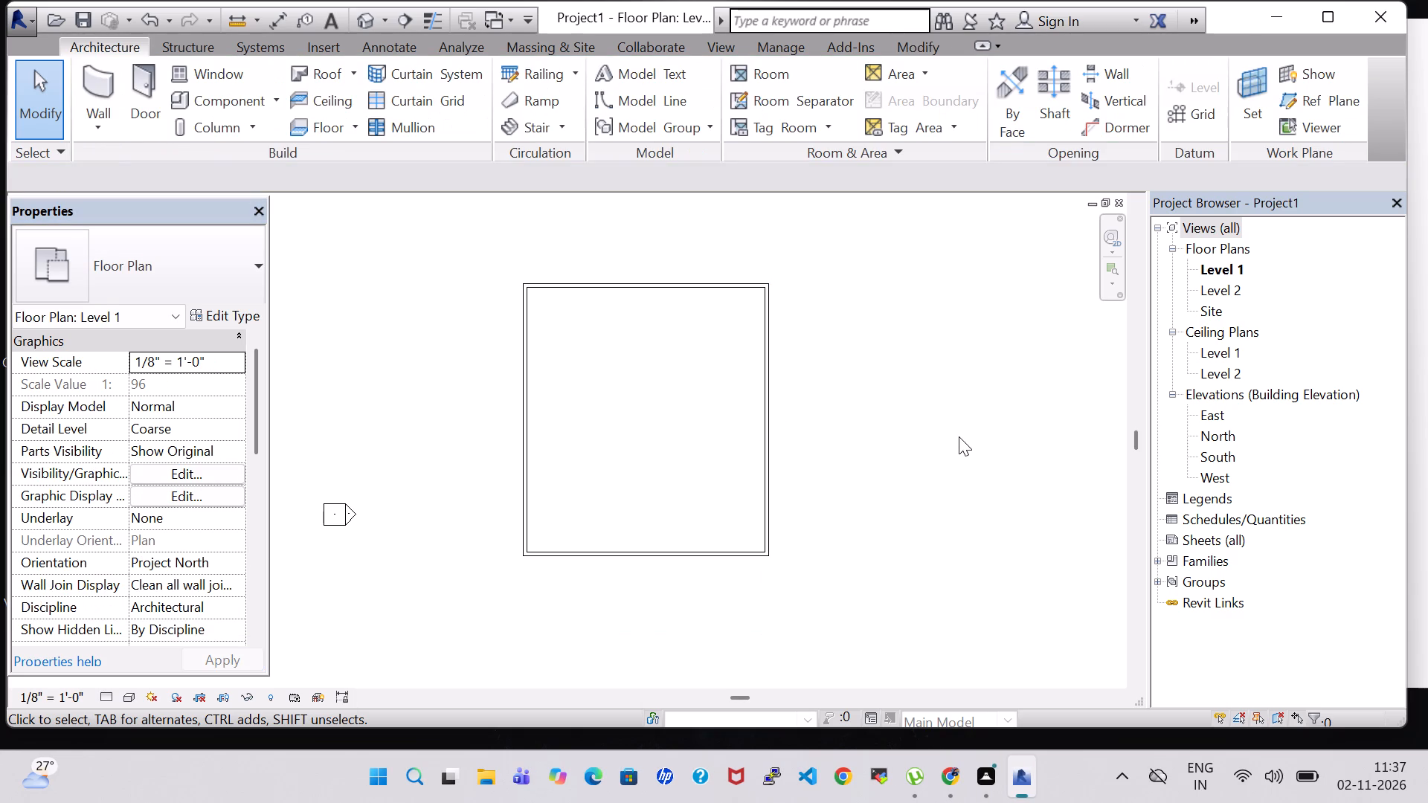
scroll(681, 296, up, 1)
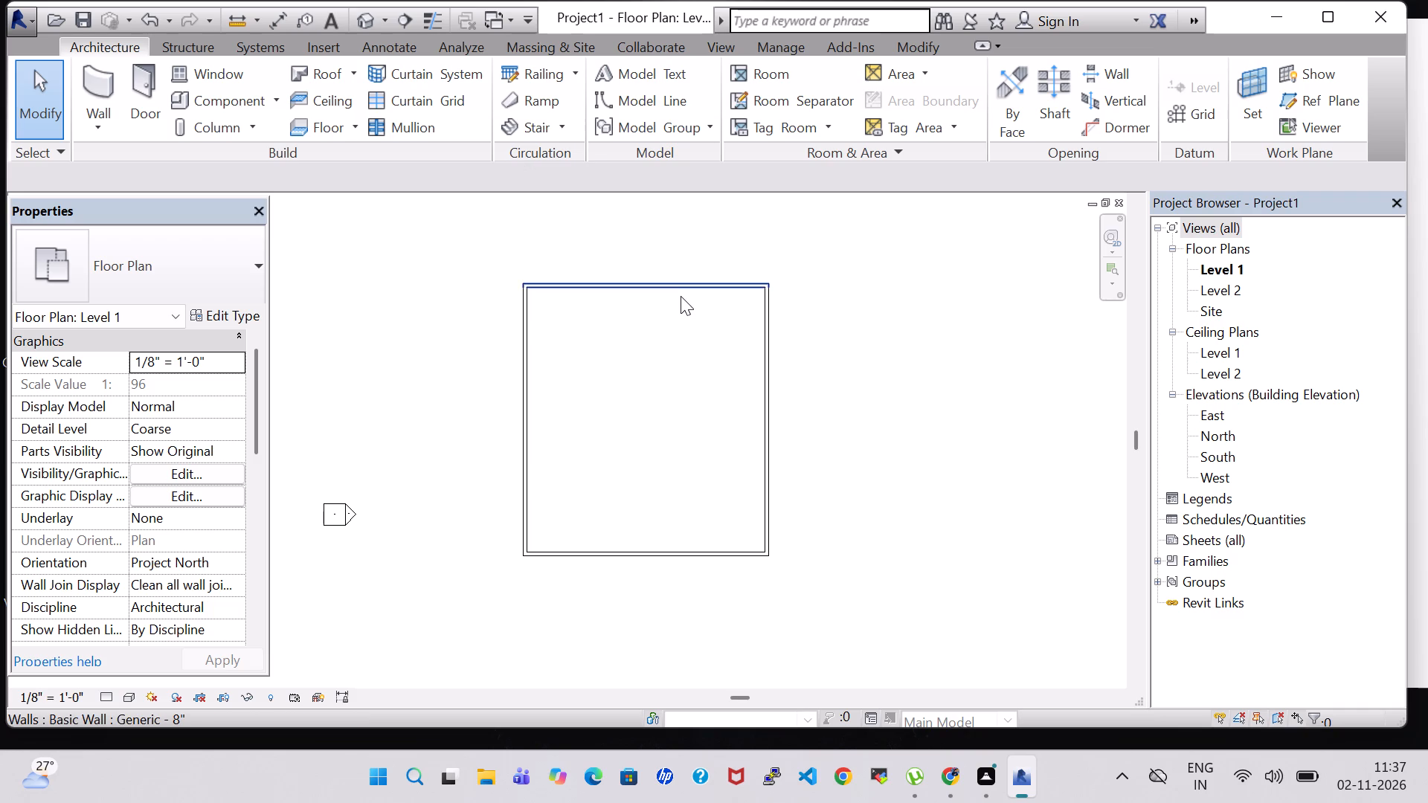
Draw a 10' 0" high wall from the east wall to the west wall, about 3'-6" south of the north wall.
scroll(681, 296, up, 1)
middle_drag(884, 353, 913, 312)
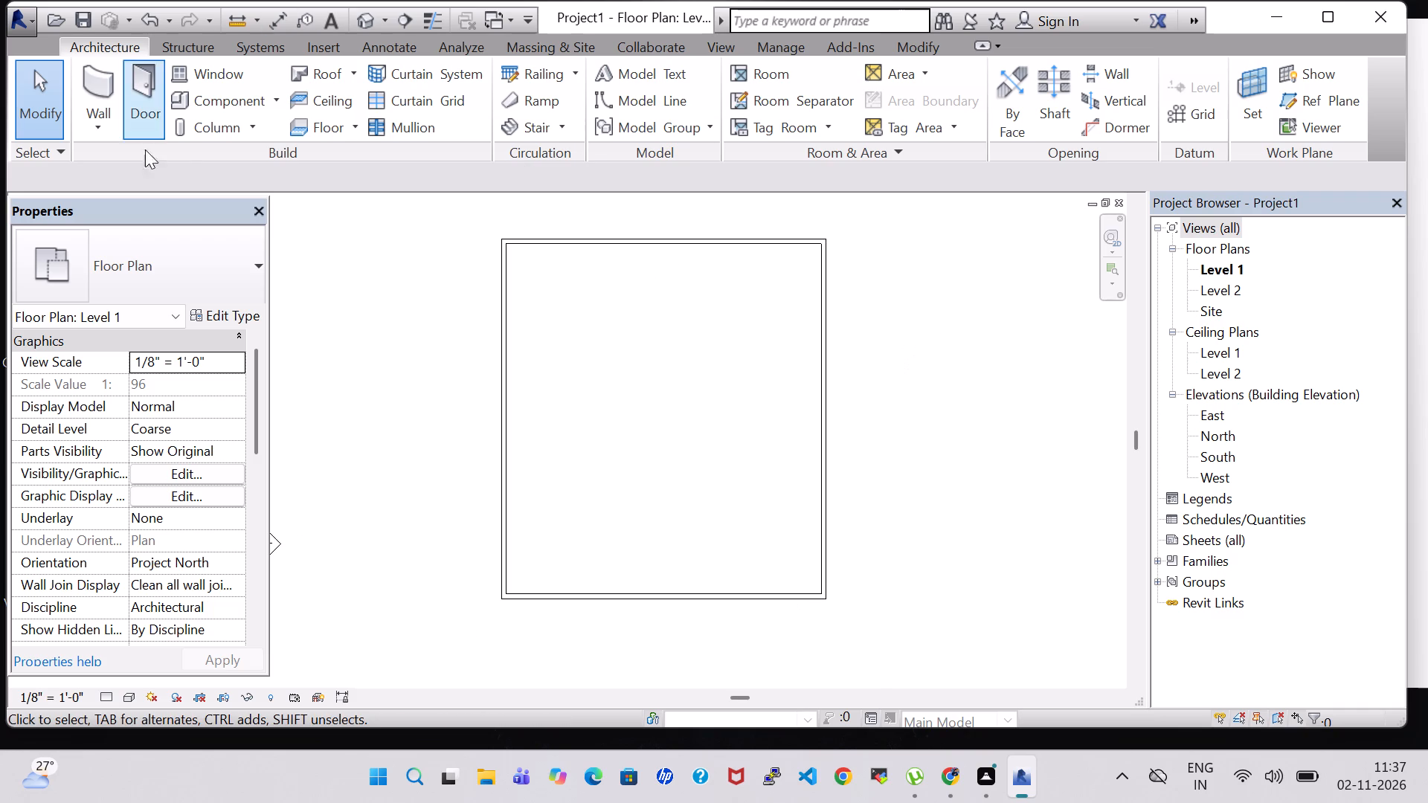
click(90, 62)
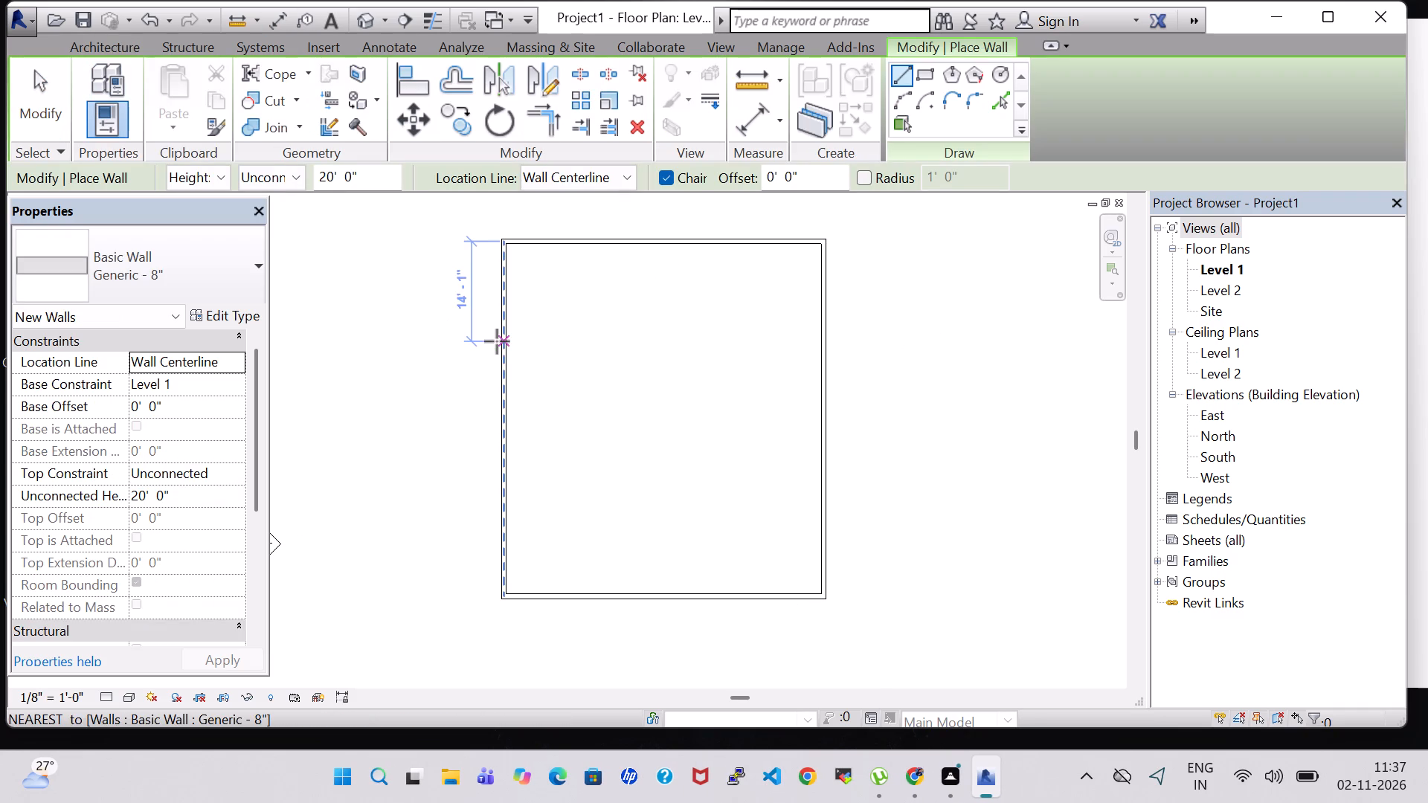
click(326, 178)
key(BackSpace)
key(1)
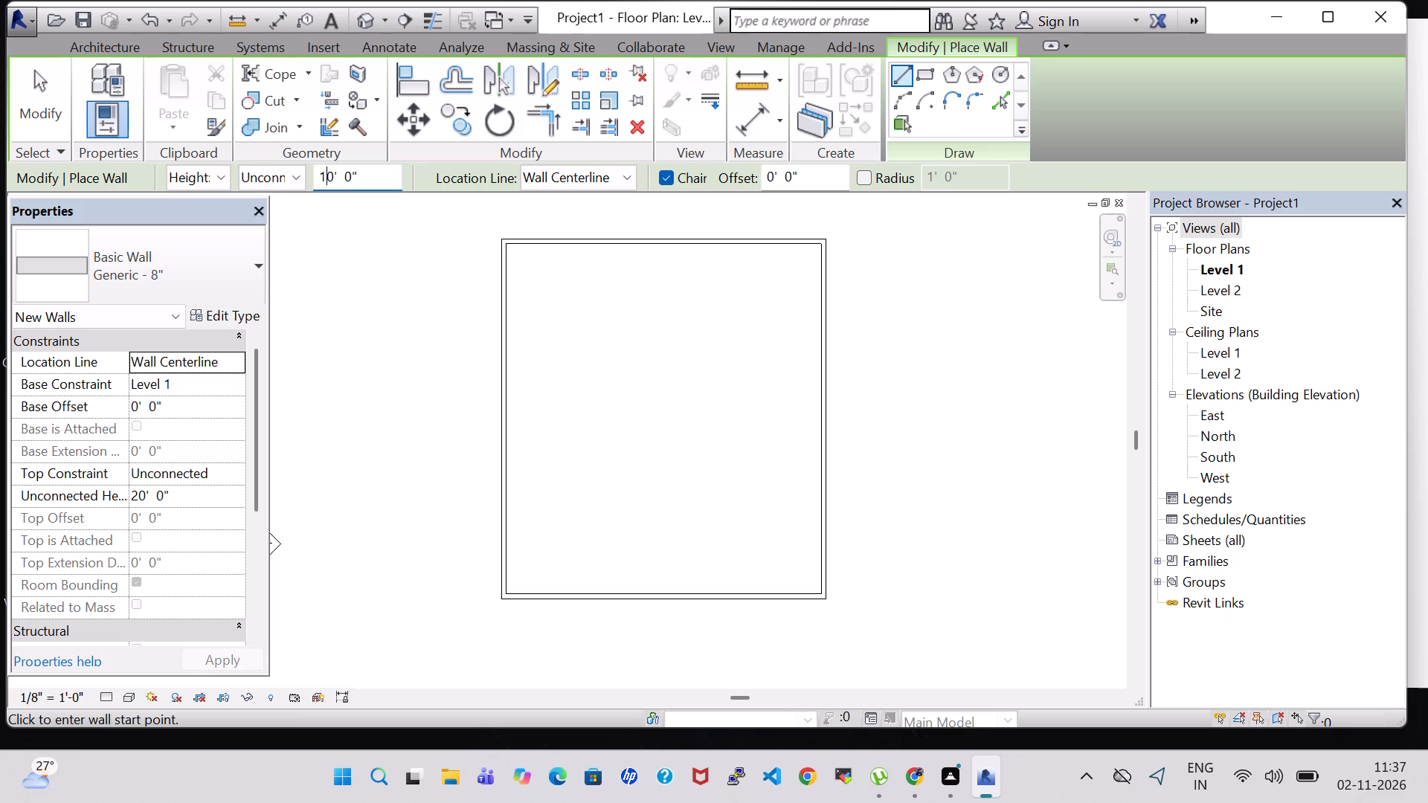
key(Return)
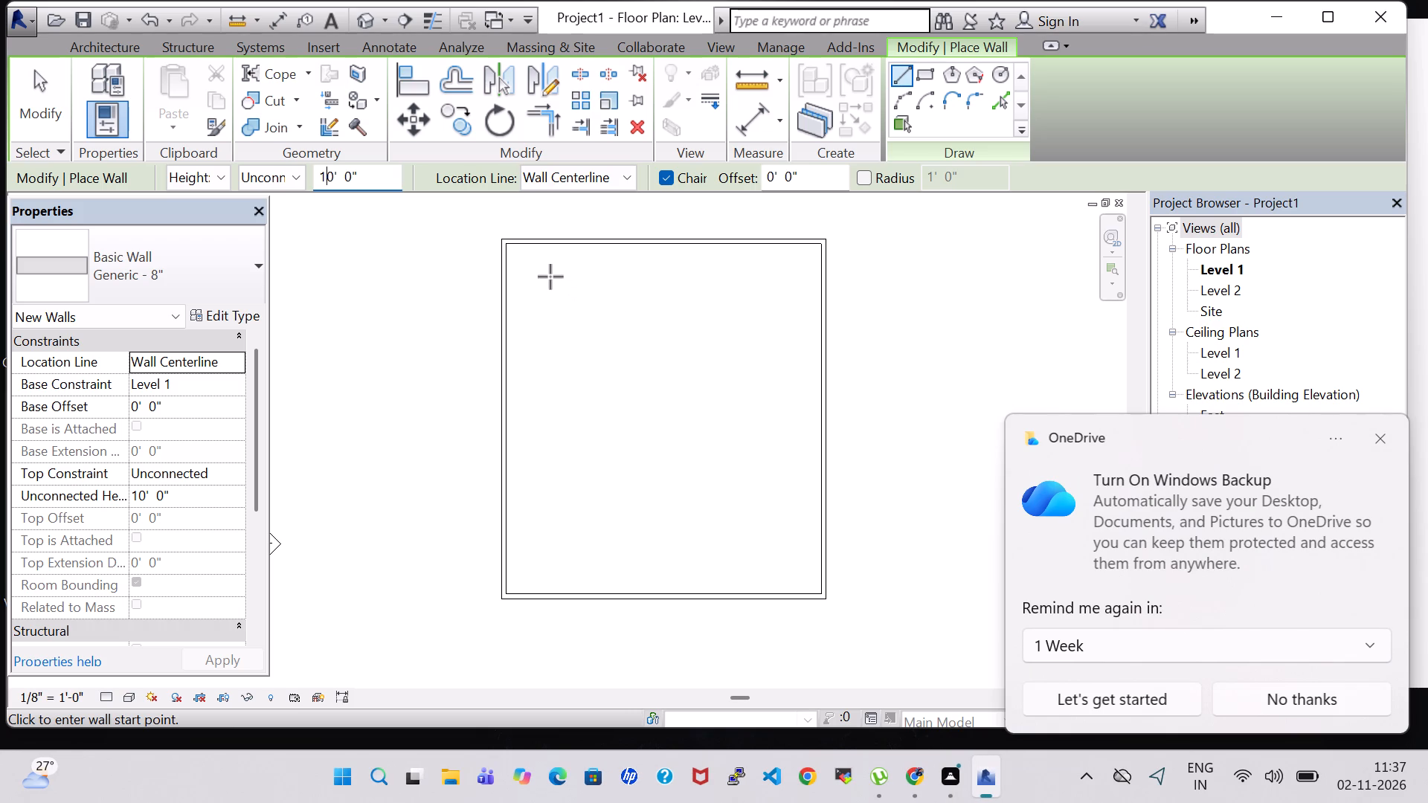
scroll(550, 277, up, 3)
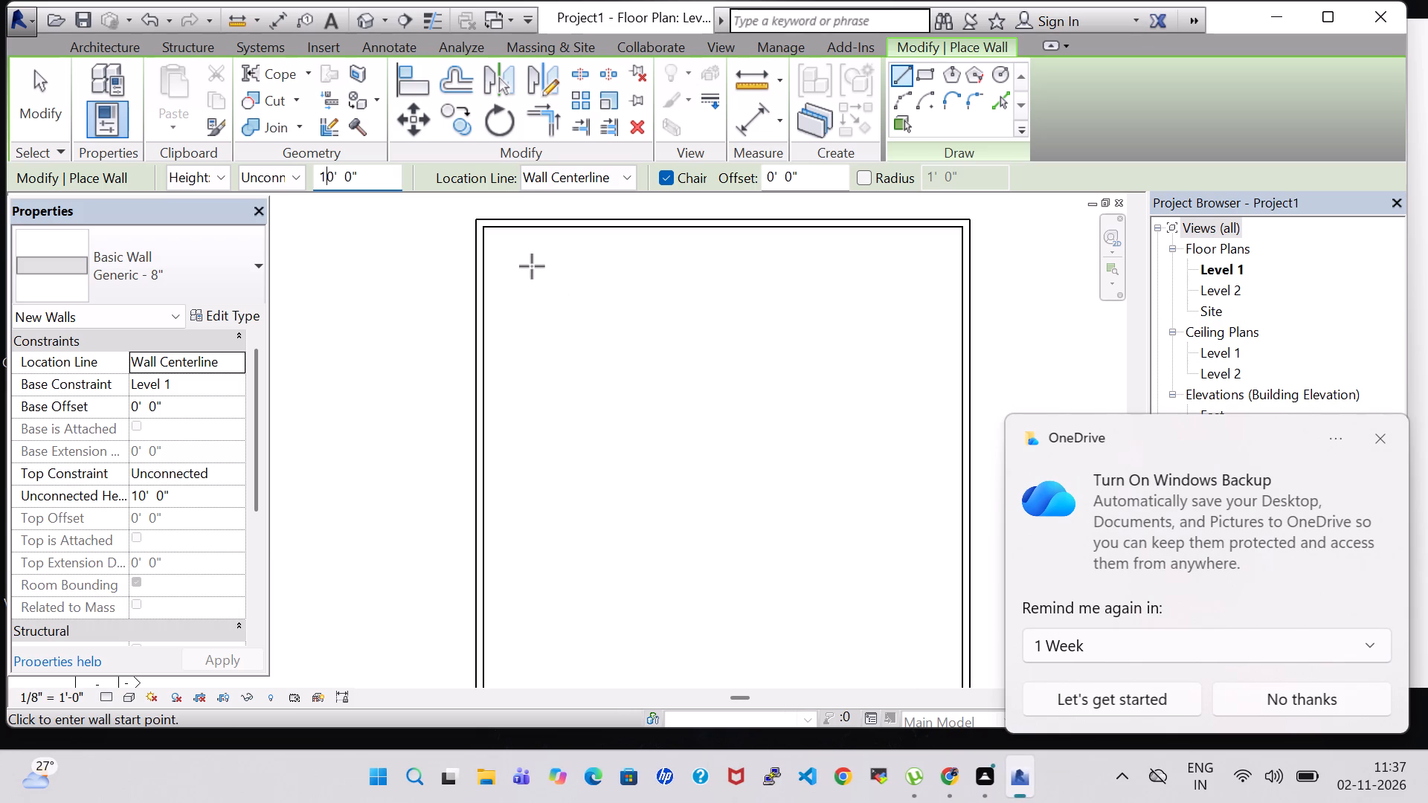
click(965, 261)
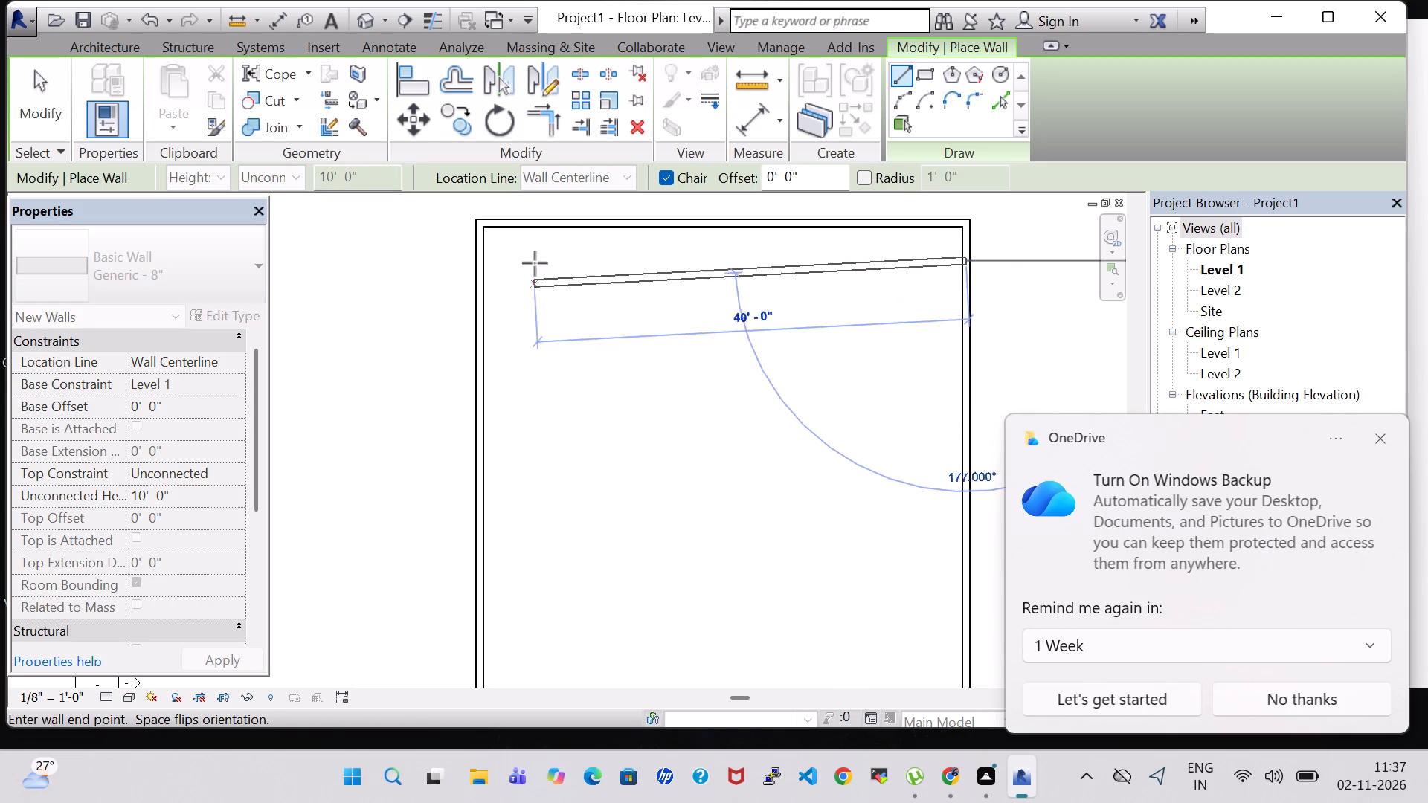
click(478, 260)
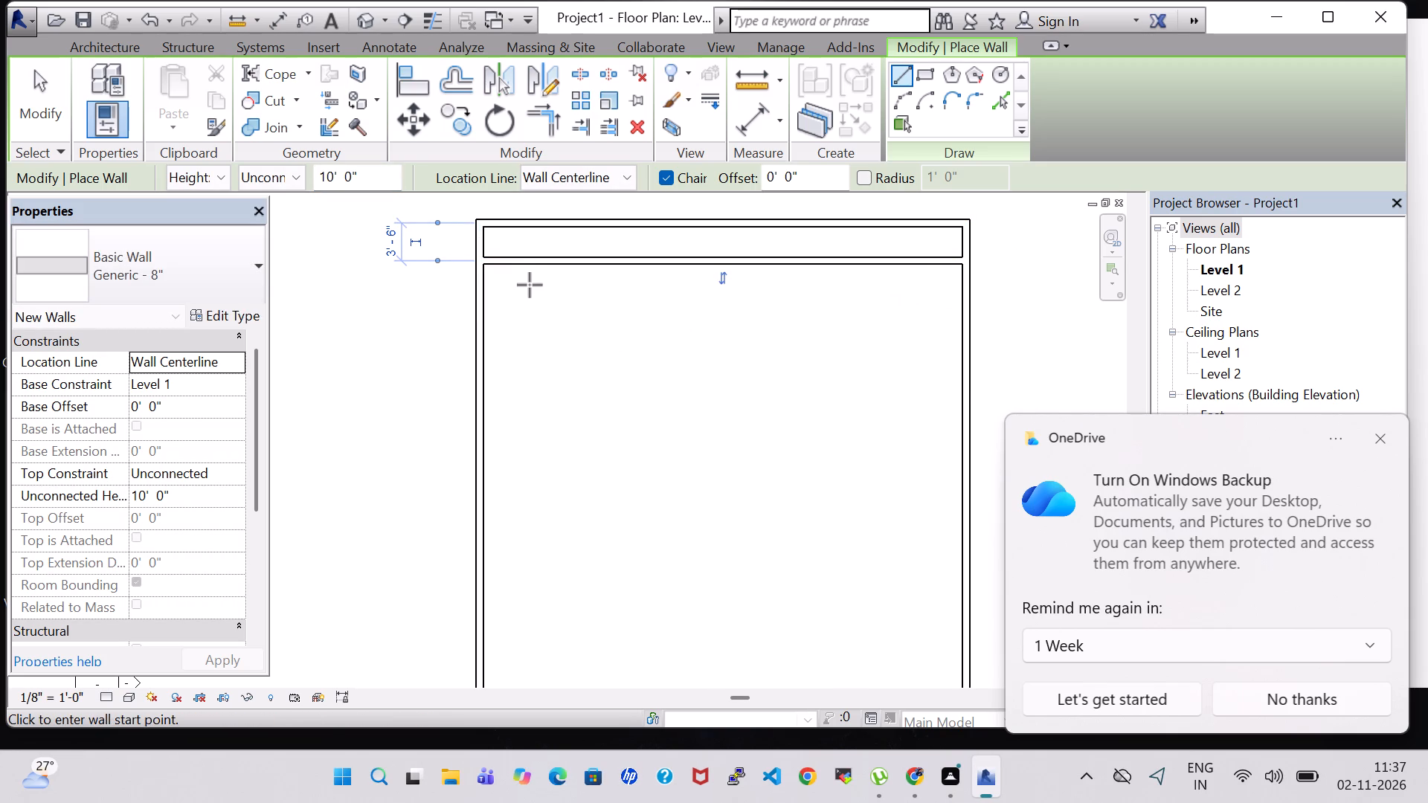
Dismiss the OneDrive backup notification.
click(1379, 434)
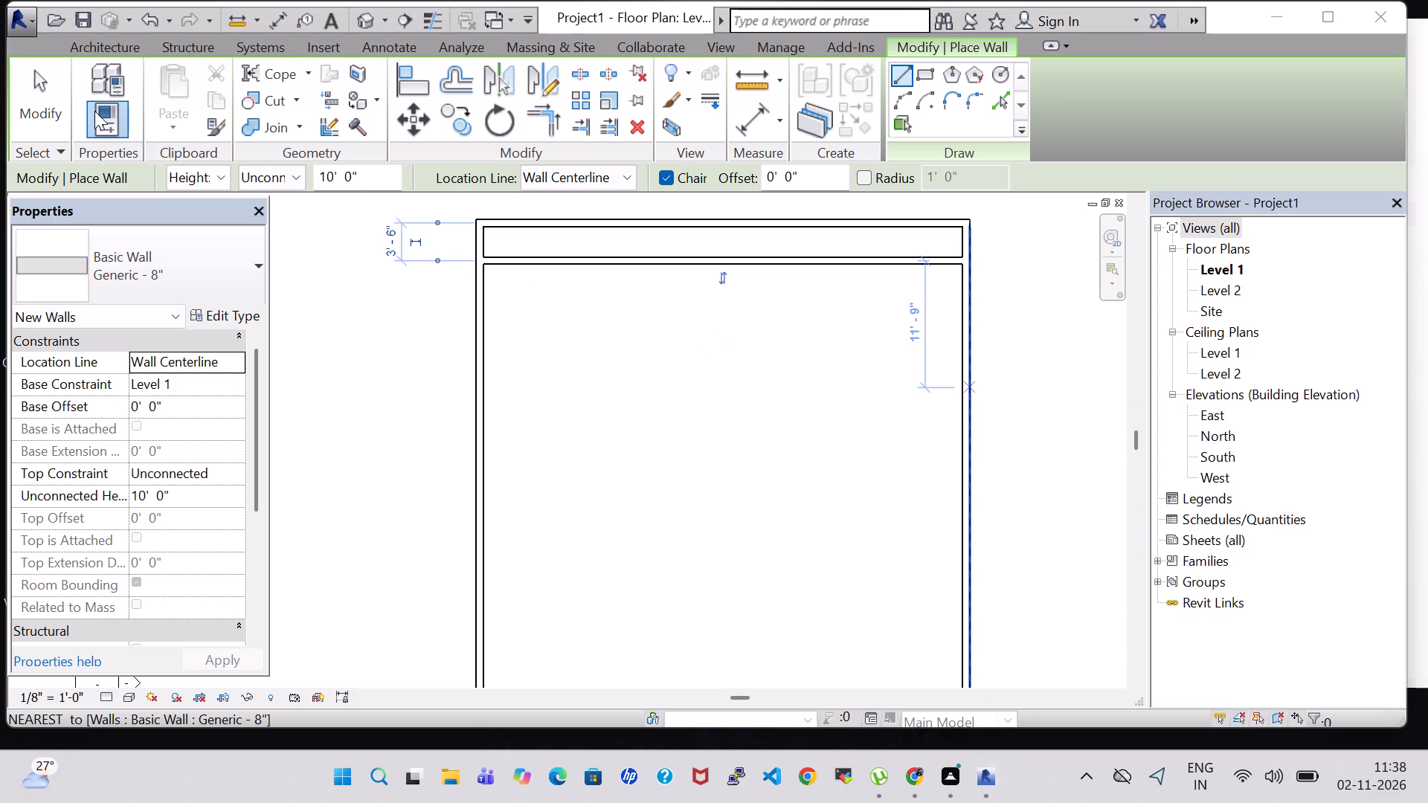
Draw a north-south wall about 3'-1" inside the west wall, from the north interior wall down to the south wall.
click(106, 53)
click(97, 70)
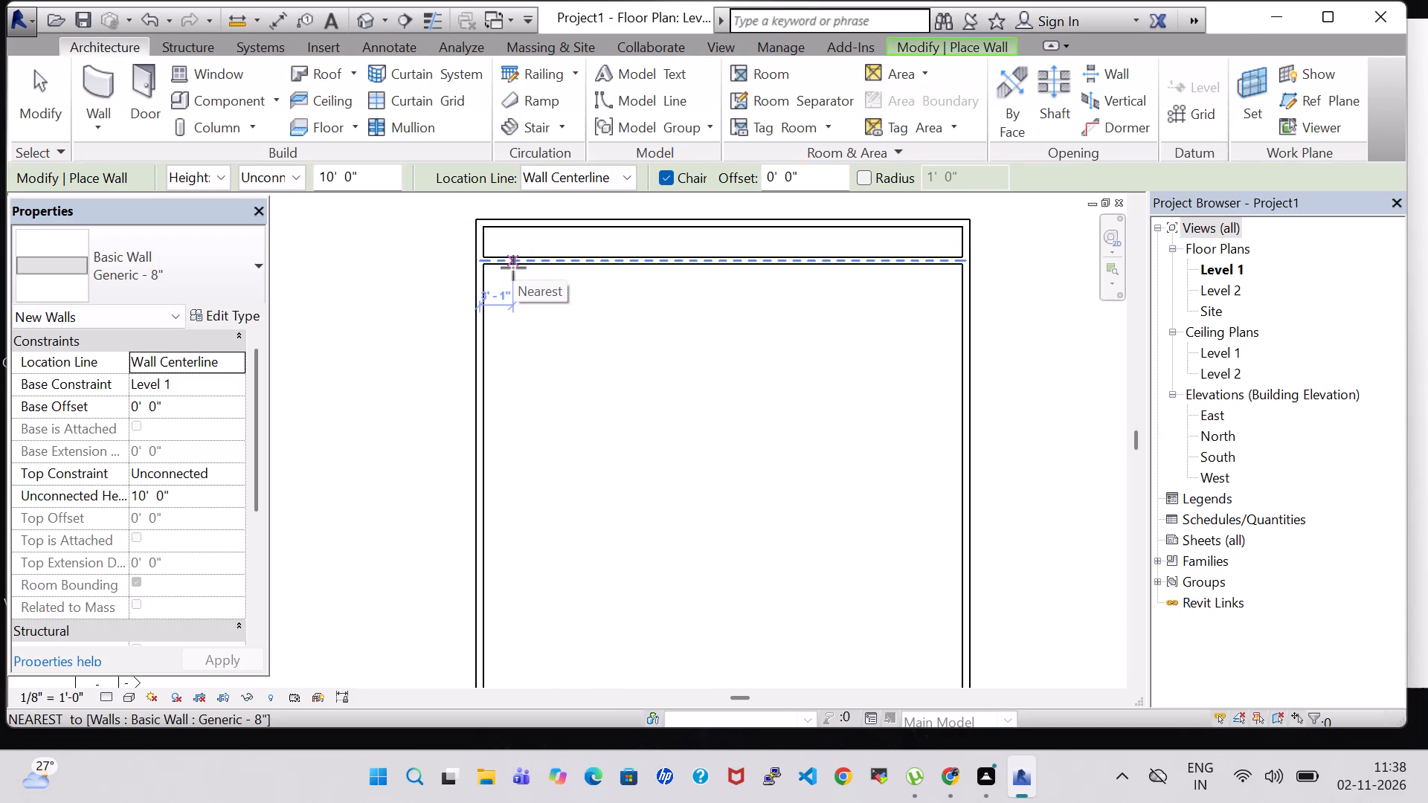
click(513, 268)
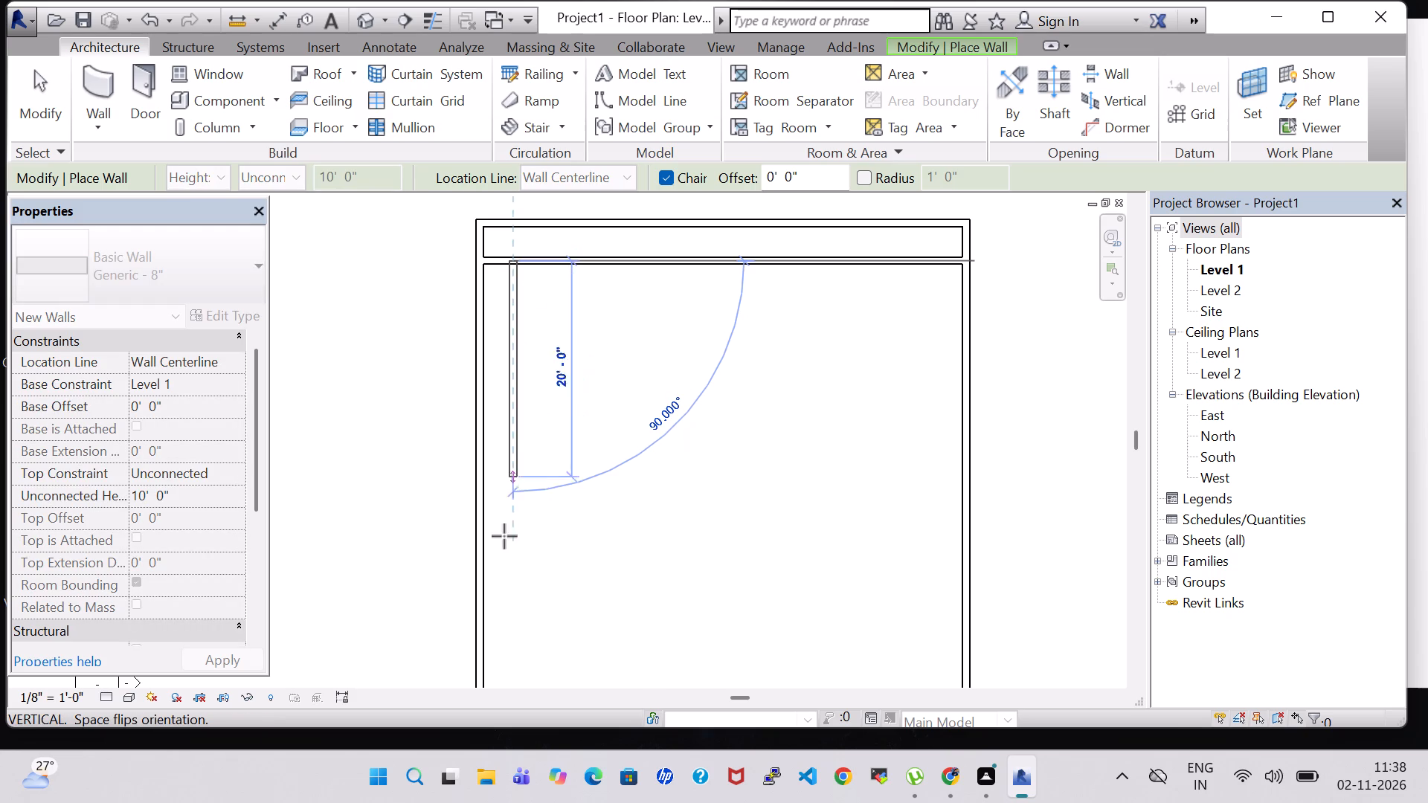
middle_drag(504, 536, 517, 437)
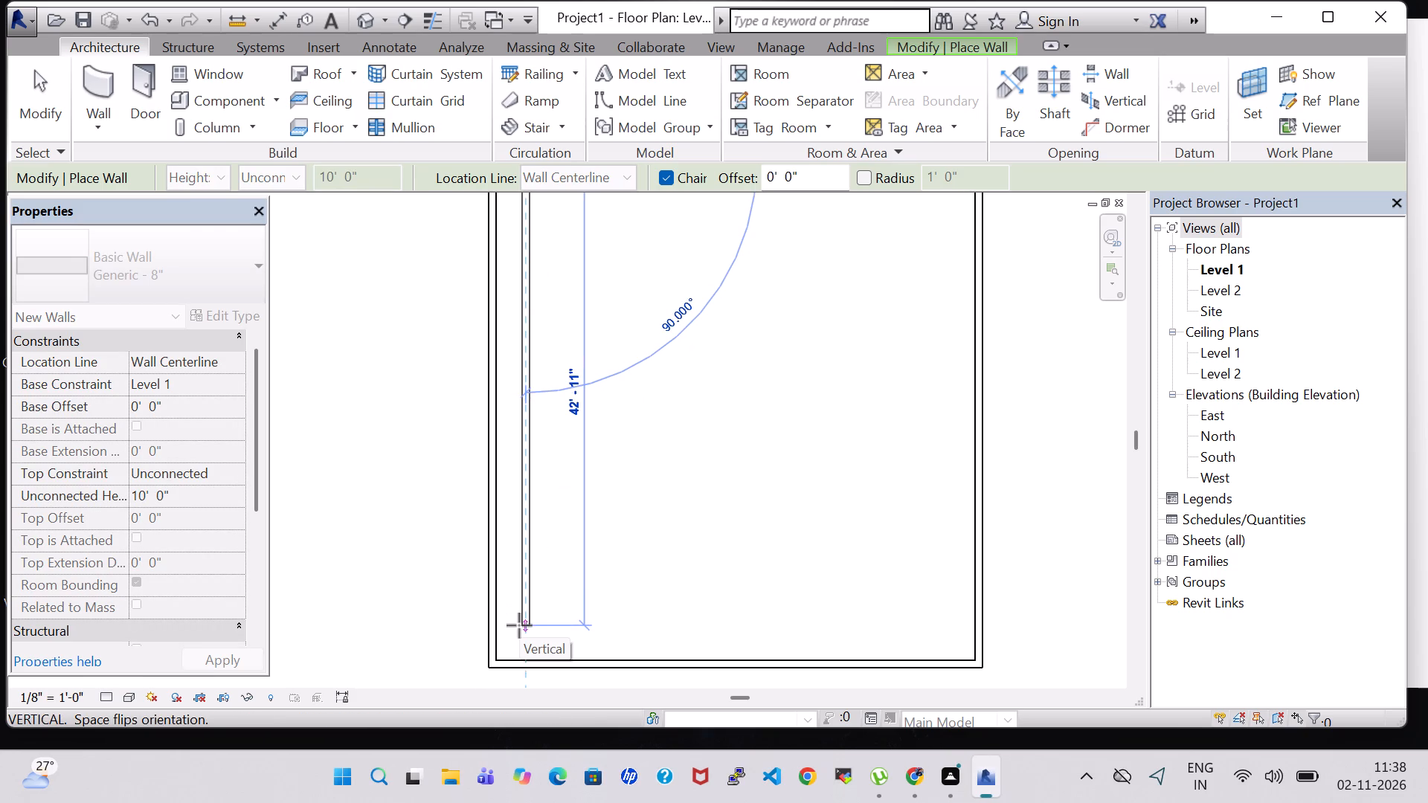
click(521, 667)
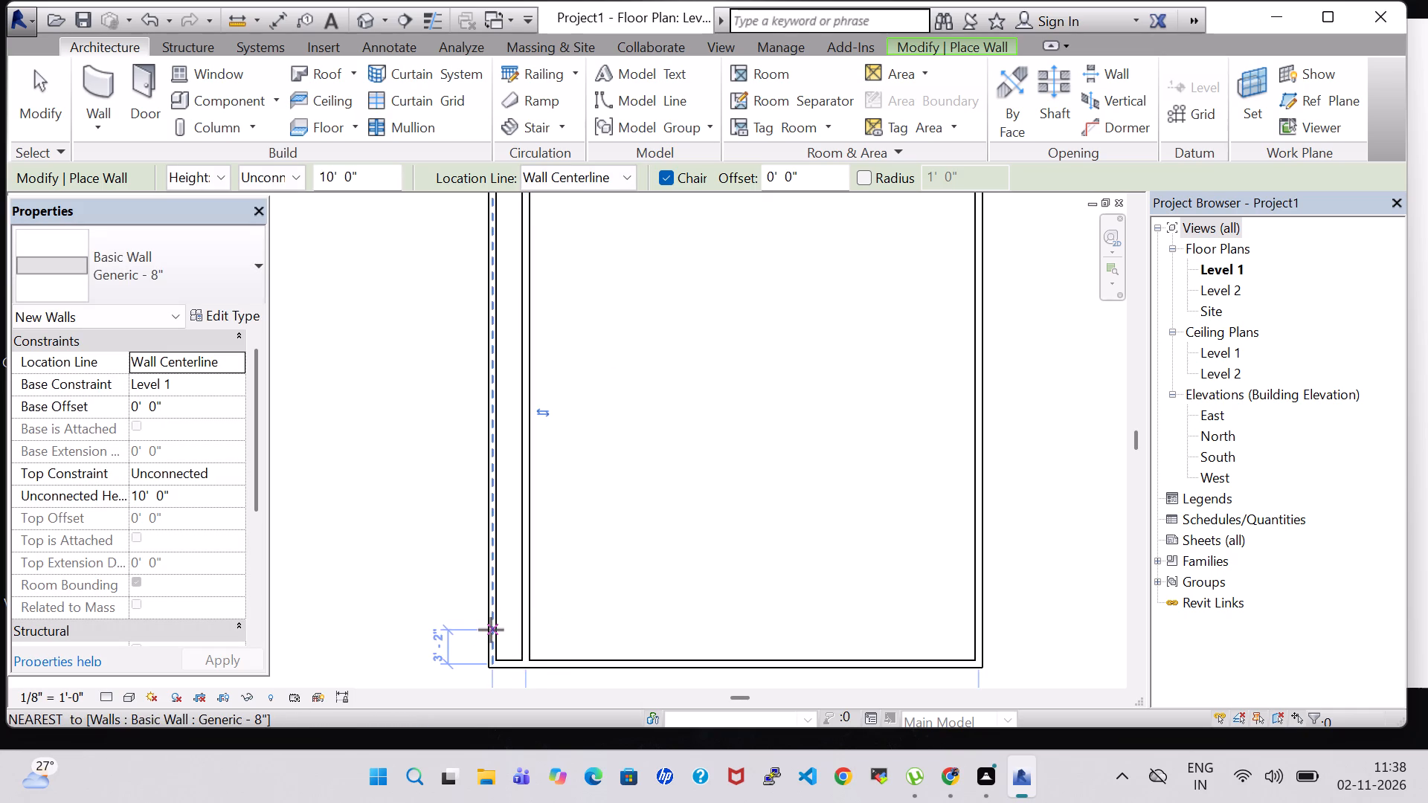
Draw a wall from the west wall to the east wall, about 3'-7" north of the south wall.
click(491, 625)
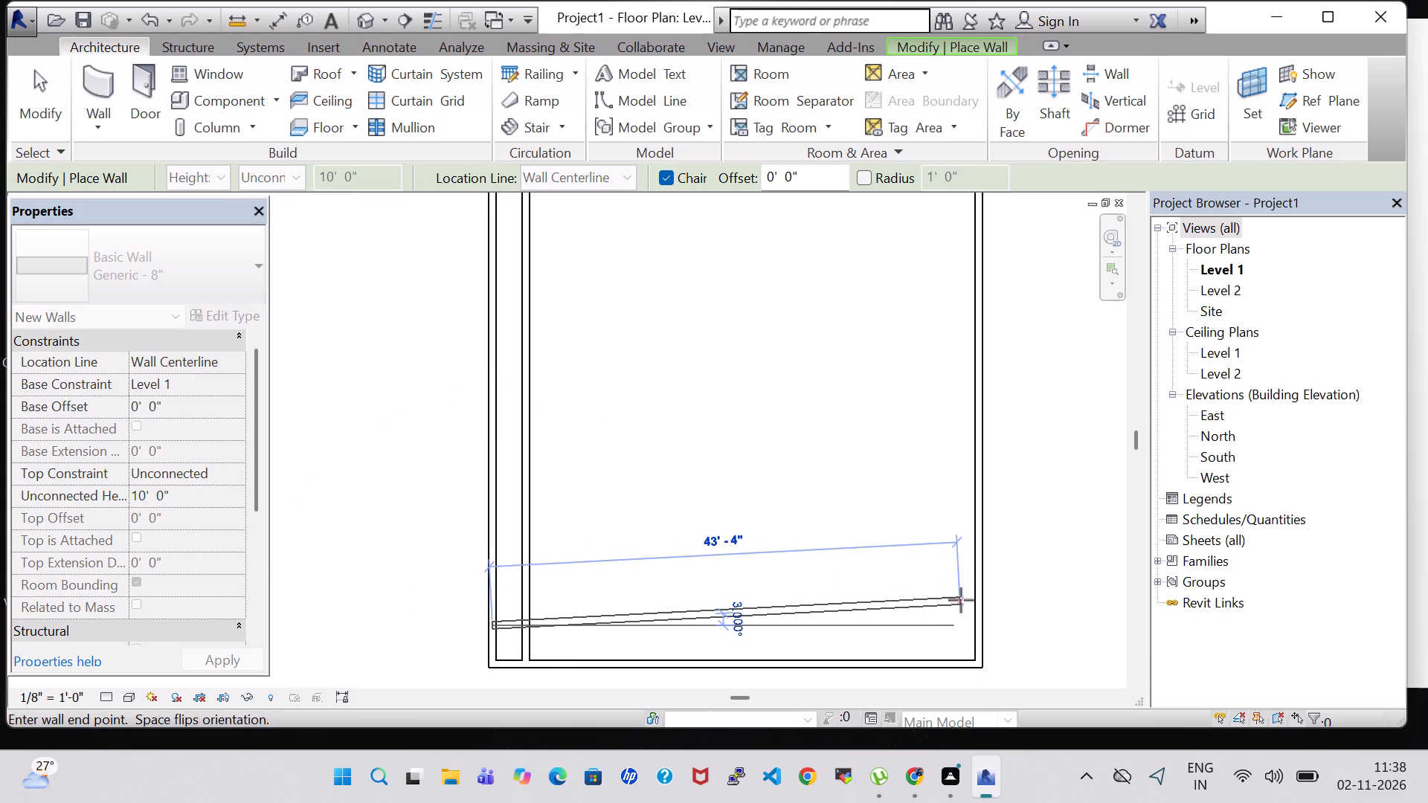
click(975, 613)
Draw a north-south wall about 3'-3" inside the east wall, running from the north wall to the south wall.
scroll(919, 495, down, 1)
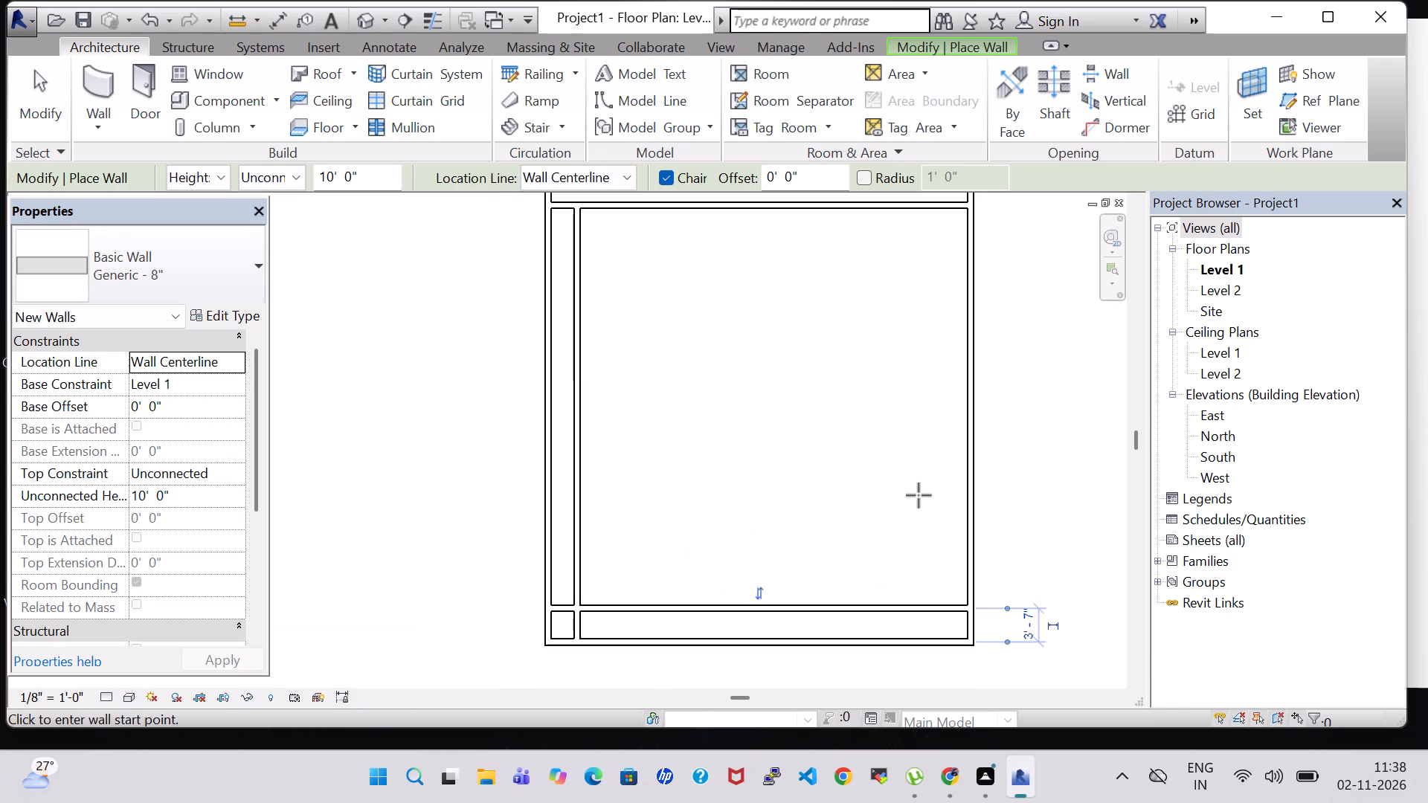
scroll(919, 495, down, 1)
middle_drag(919, 495, 765, 512)
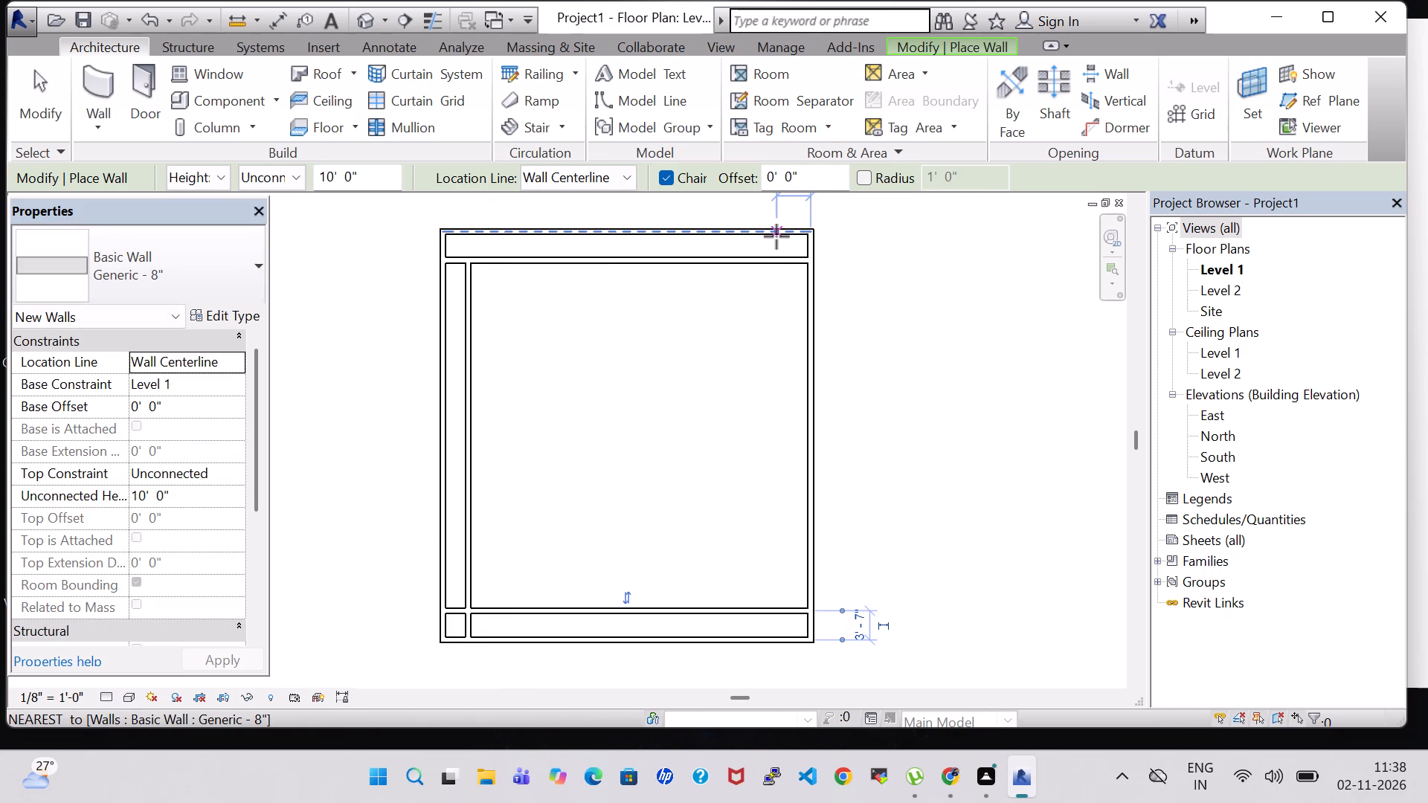
middle_drag(776, 236, 762, 327)
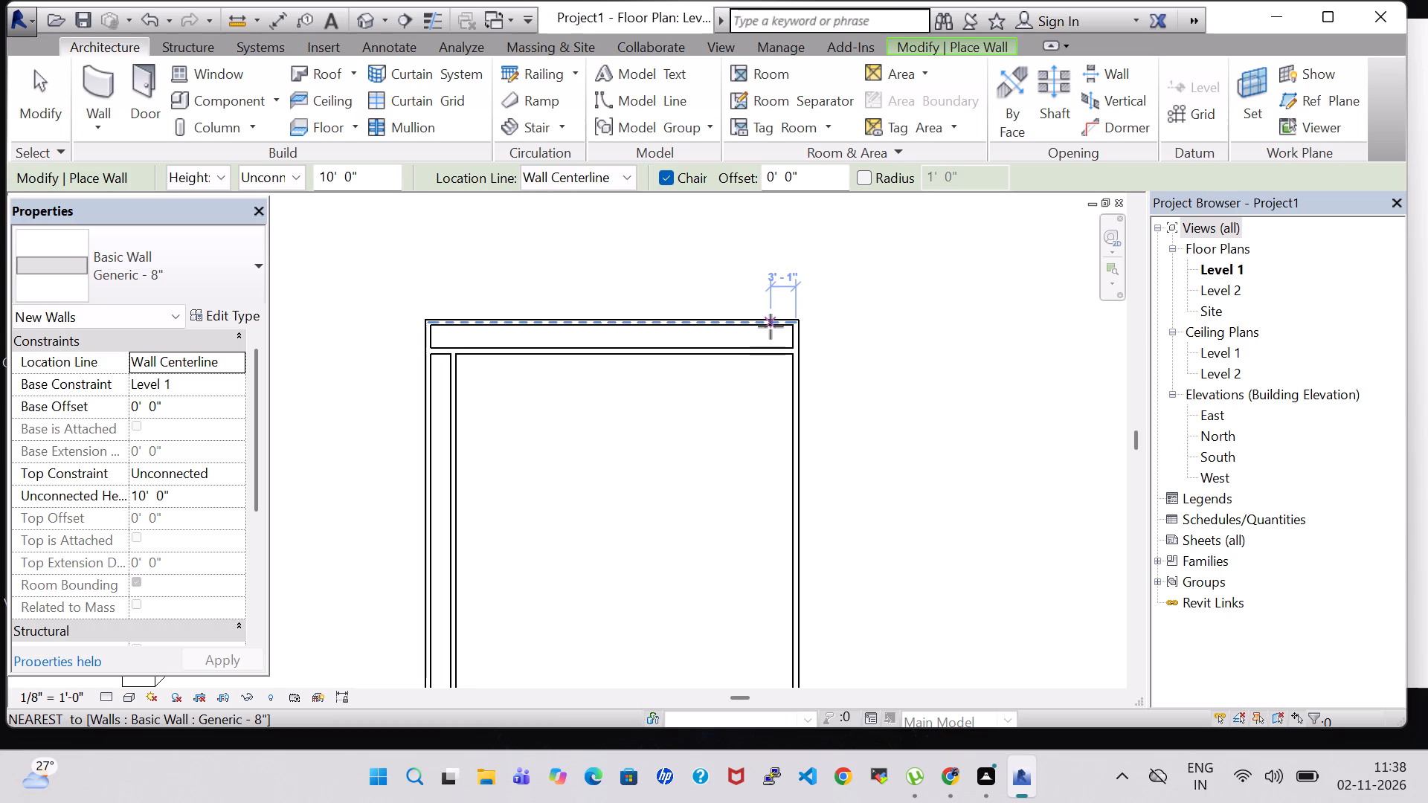
click(769, 326)
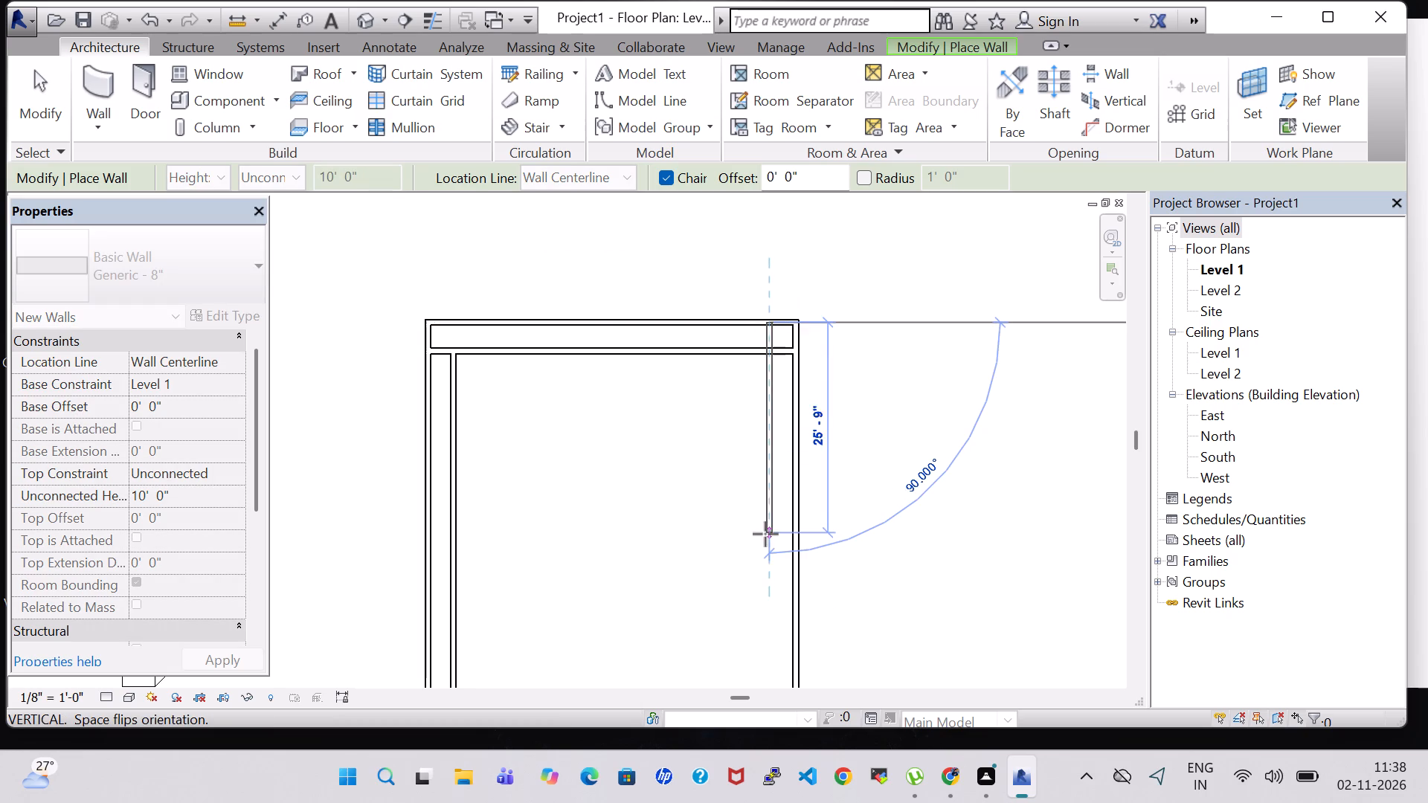
middle_click(765, 534)
middle_drag(765, 534, 771, 366)
scroll(540, 436, up, 6)
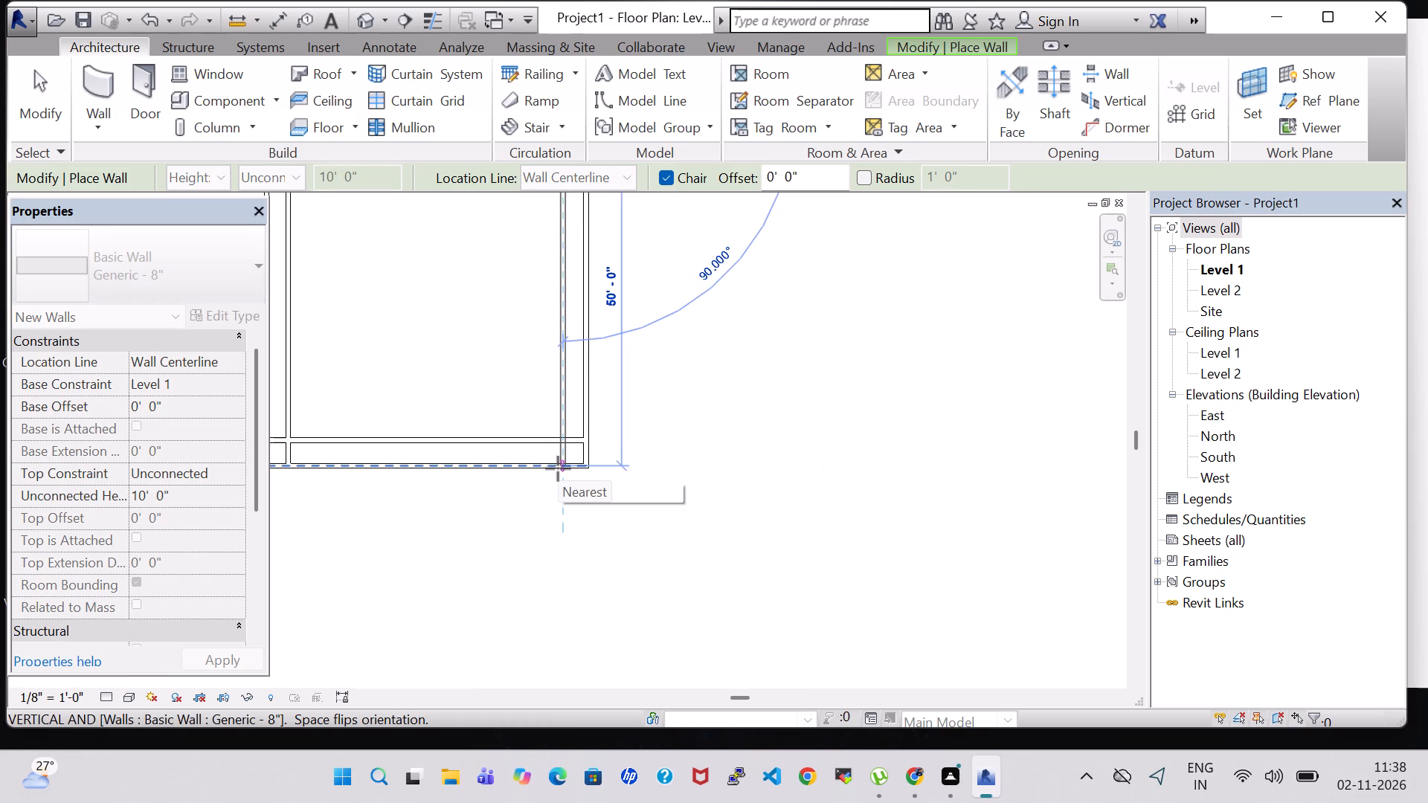
click(563, 467)
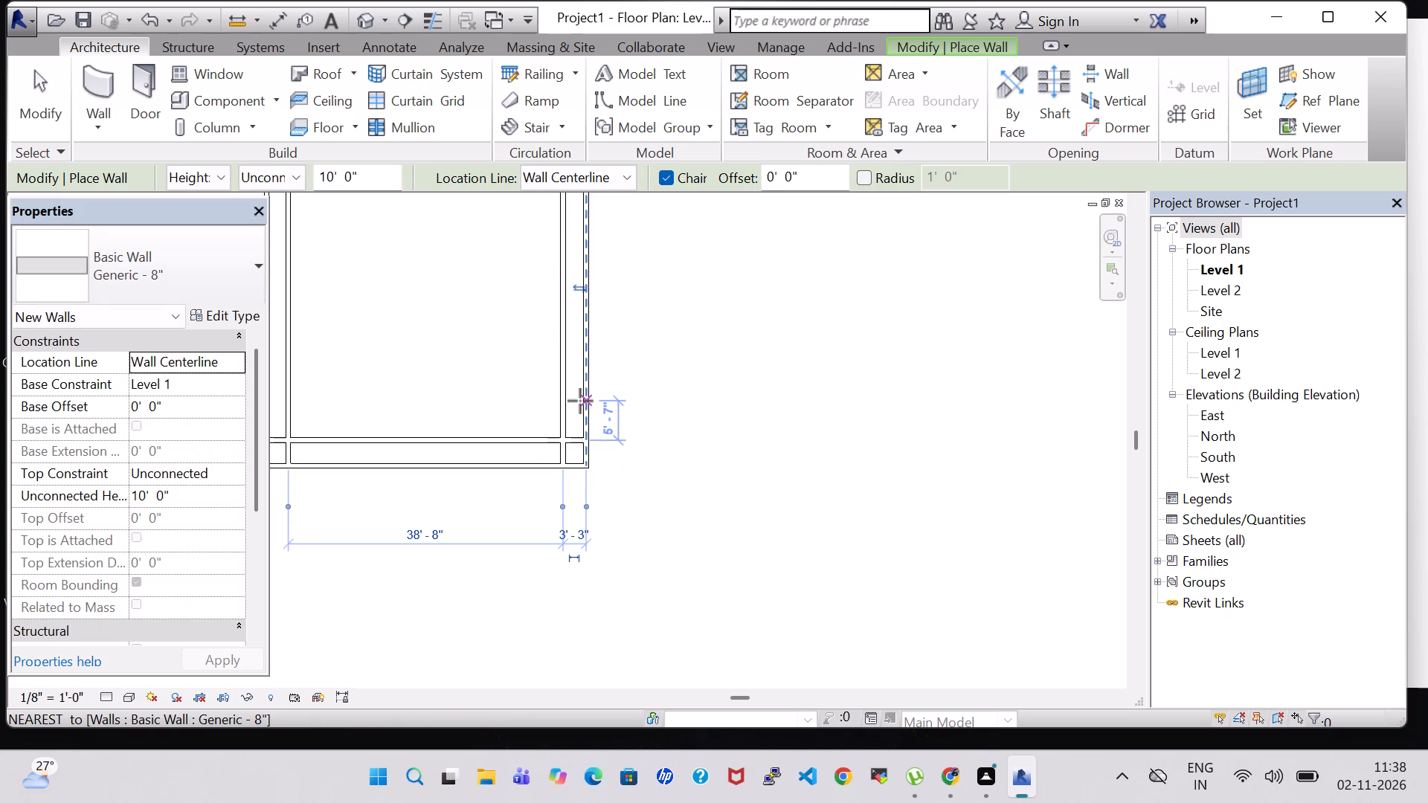
key(Escape)
key(Escape)
Split the east interior wall at its crossing with the north interior wall.
middle_click(517, 373)
middle_drag(517, 373, 539, 376)
middle_drag(571, 393, 674, 444)
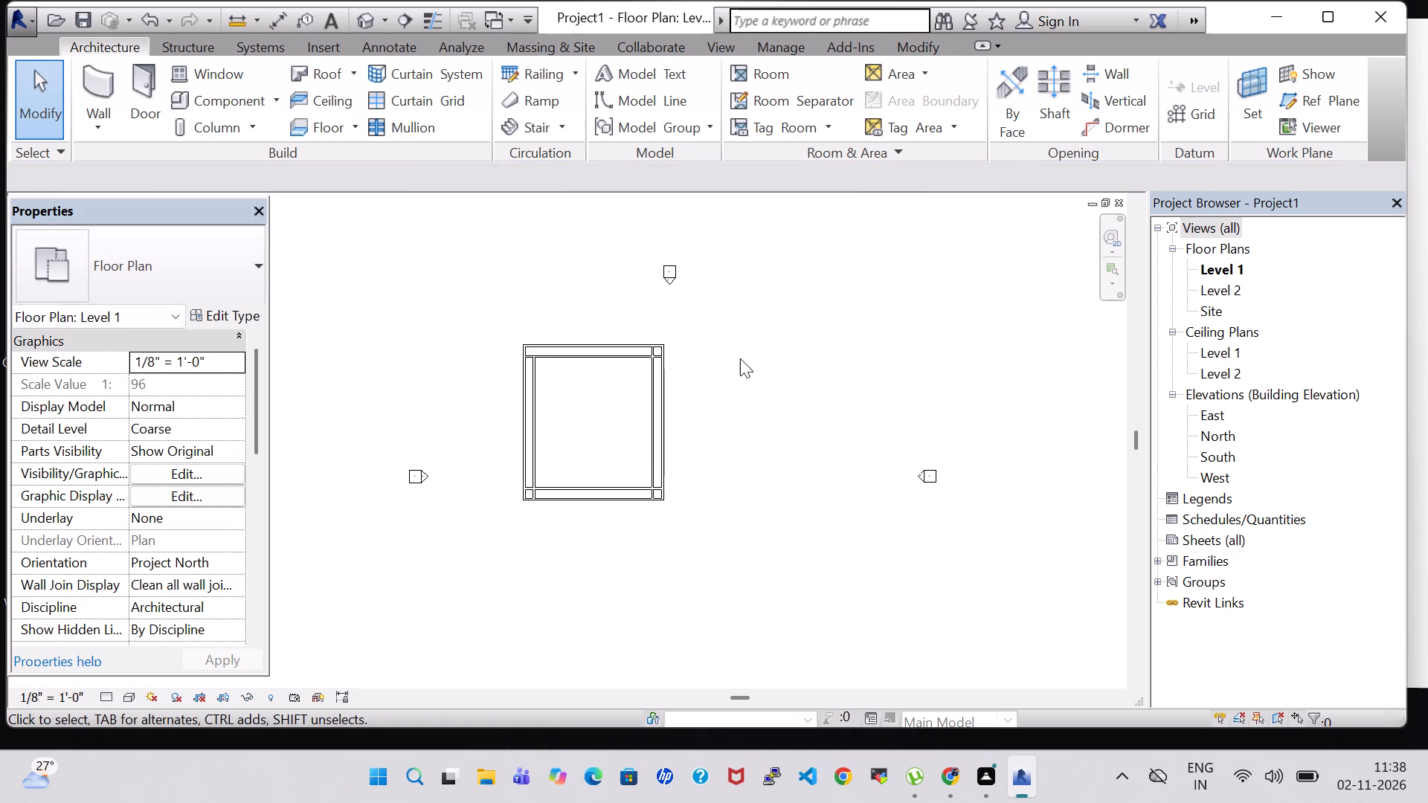
scroll(740, 358, up, 3)
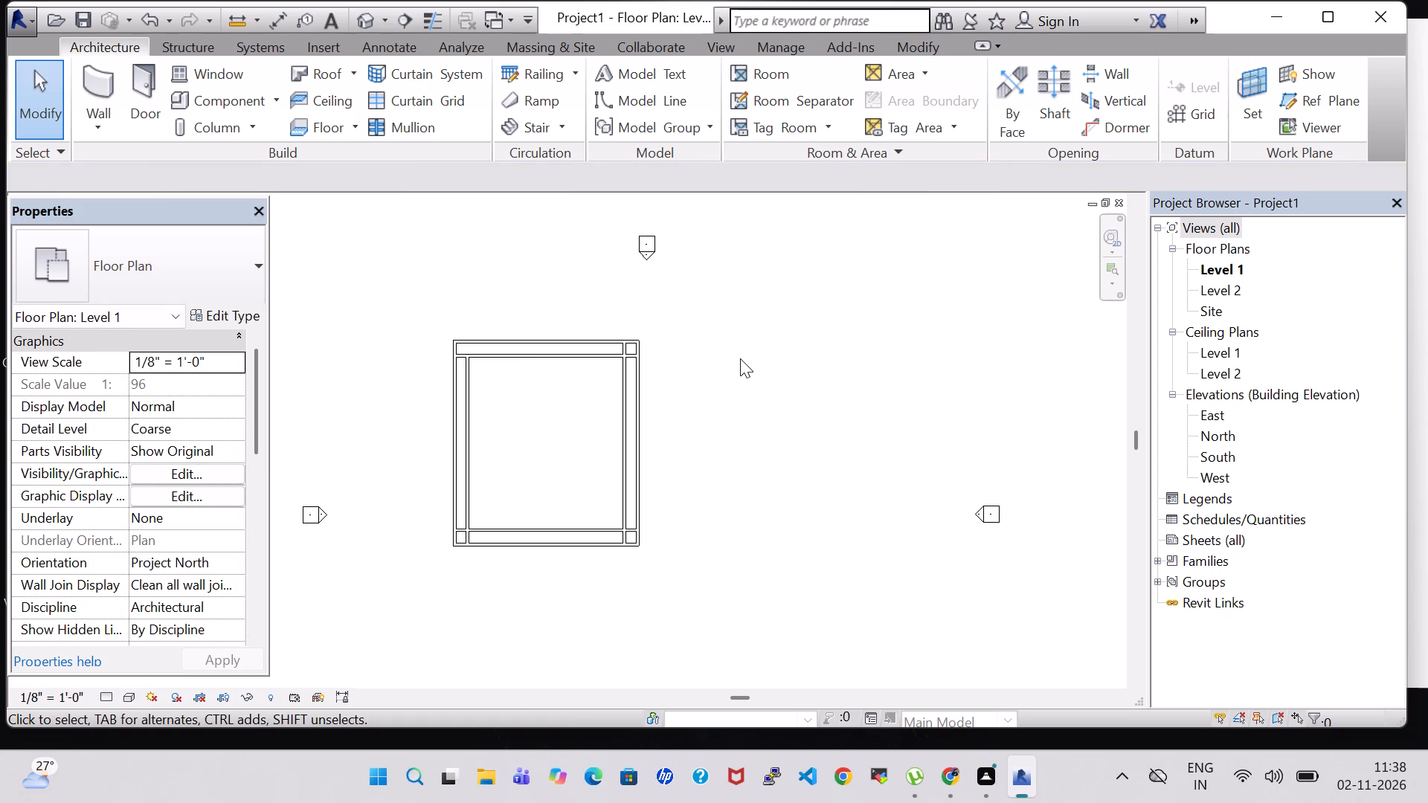
scroll(740, 358, up, 4)
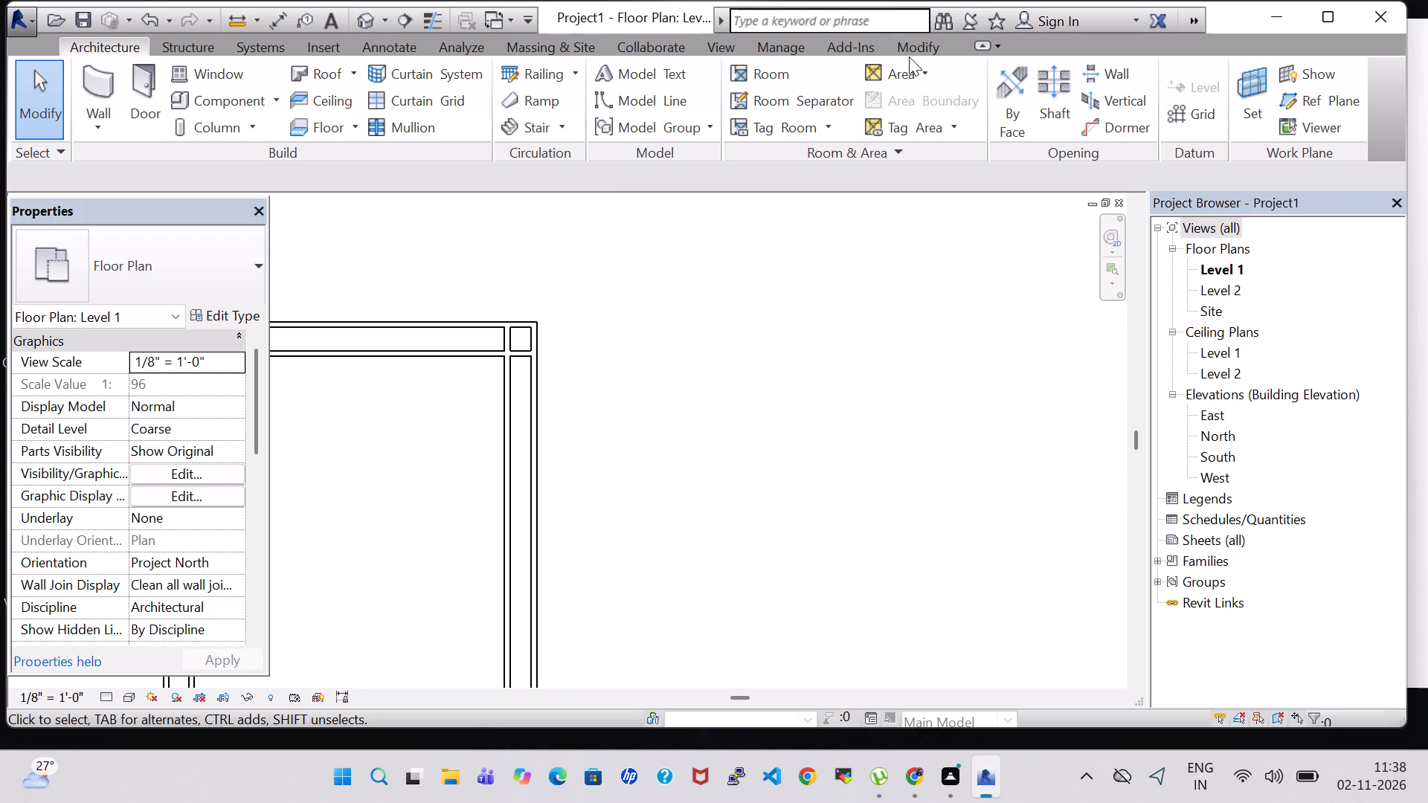
click(910, 57)
click(581, 78)
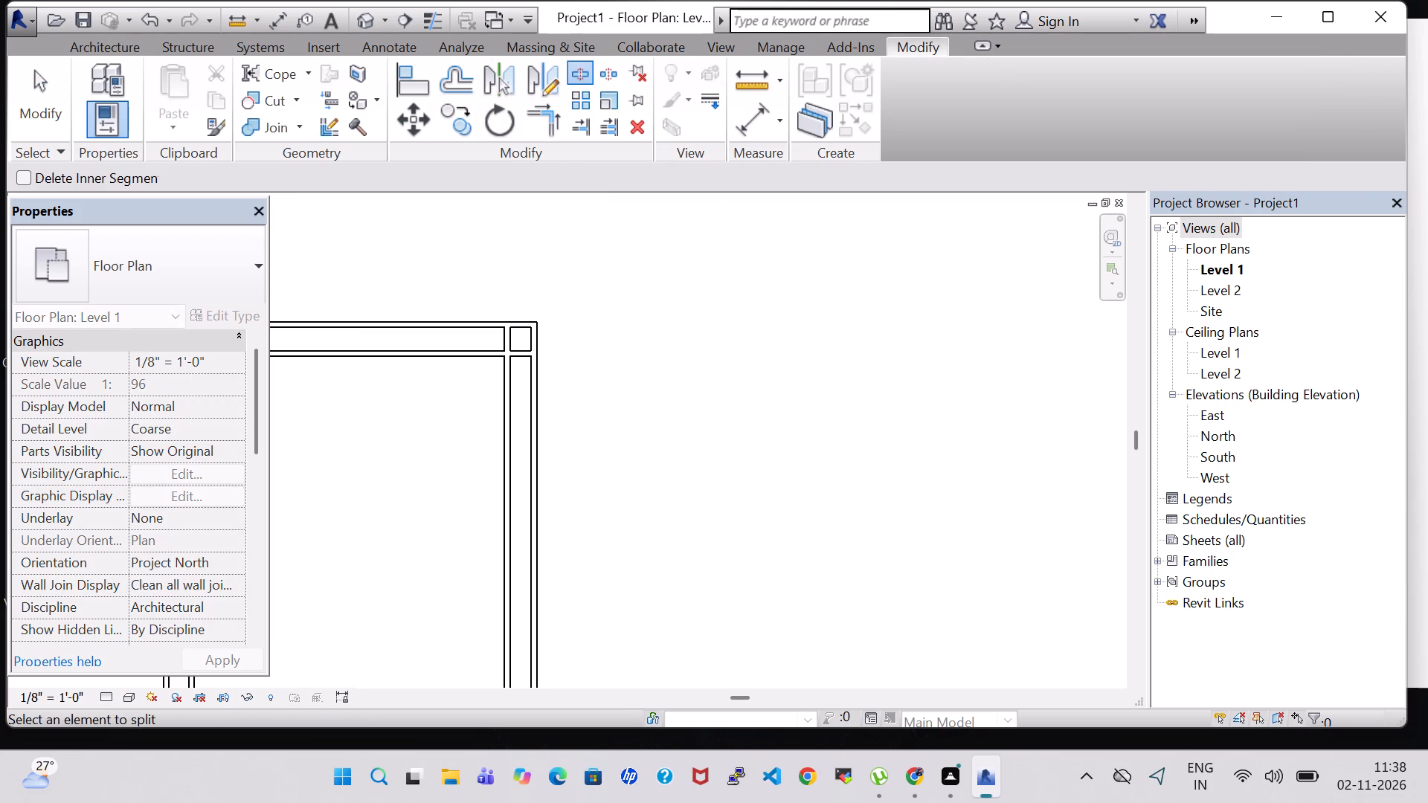
scroll(539, 346, up, 6)
scroll(464, 328, up, 6)
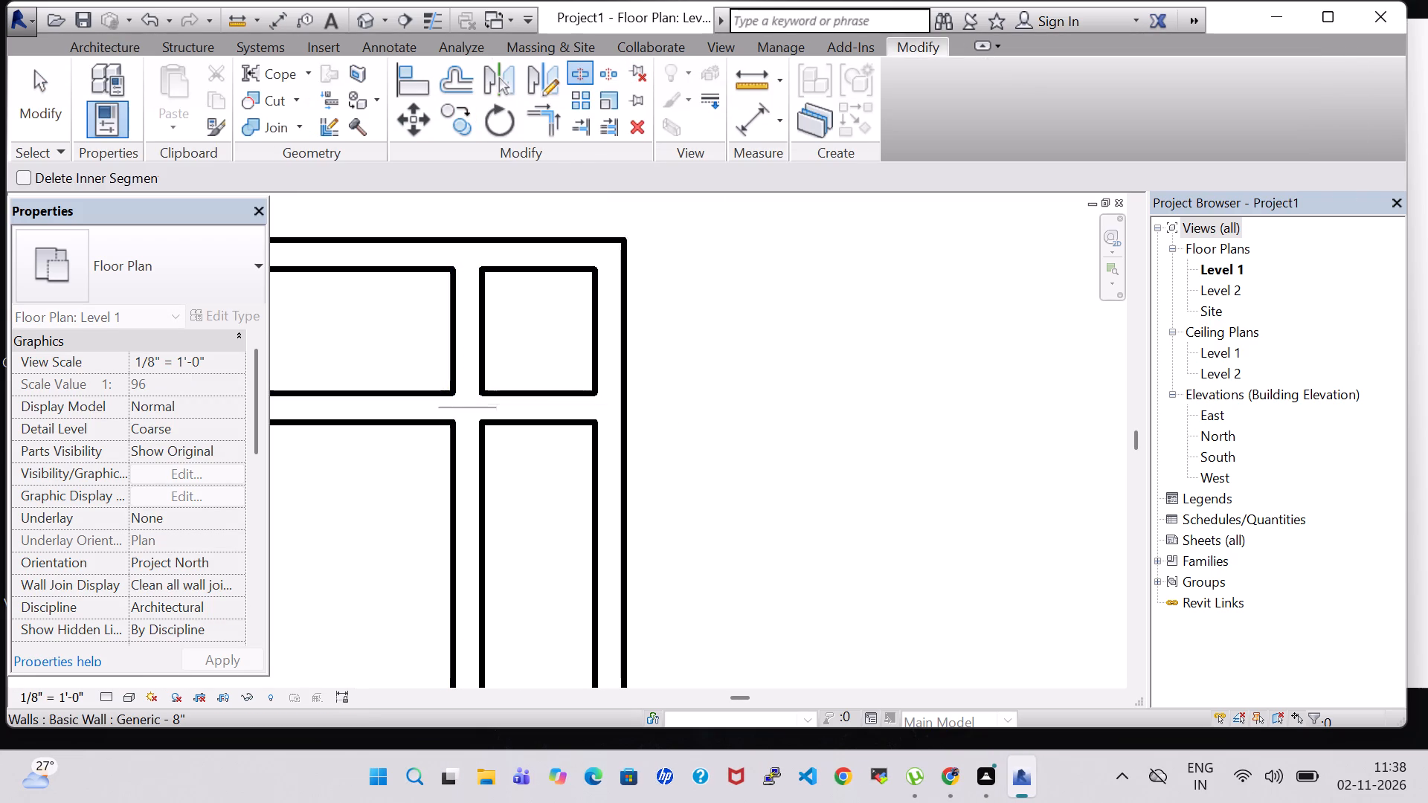
click(472, 390)
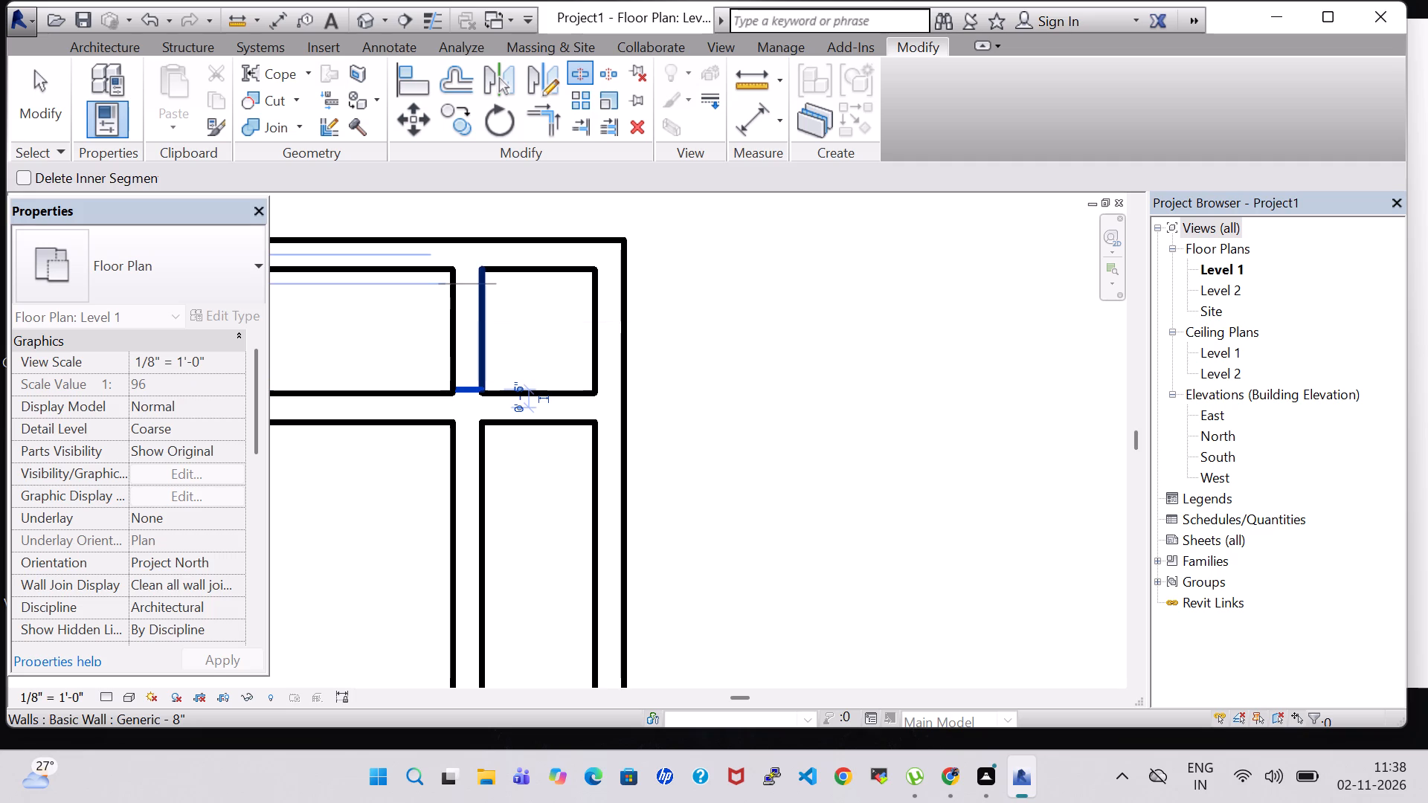
key(Escape)
key(Escape)
Delete the short east interior wall segment between the north exterior wall and the north interior wall.
click(473, 331)
key(Delete)
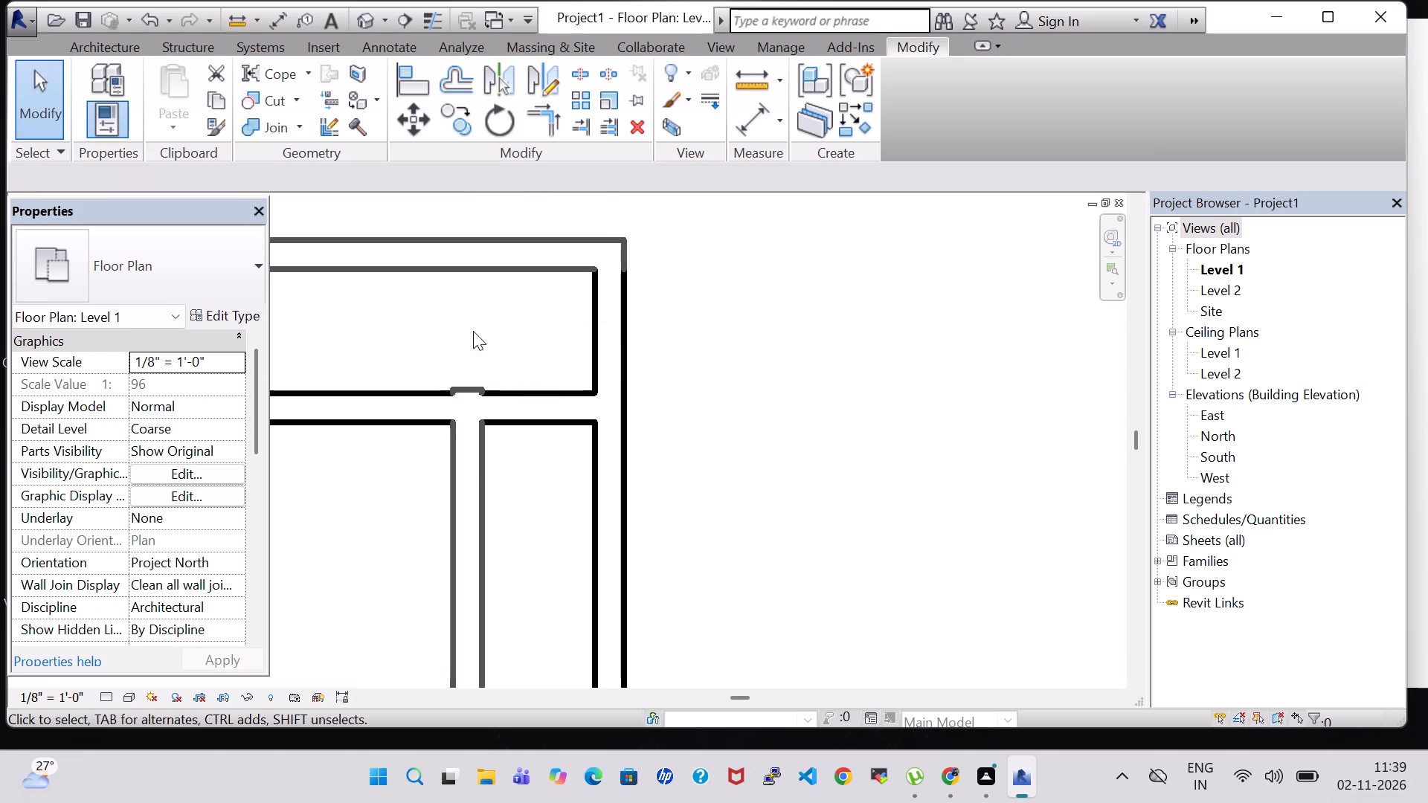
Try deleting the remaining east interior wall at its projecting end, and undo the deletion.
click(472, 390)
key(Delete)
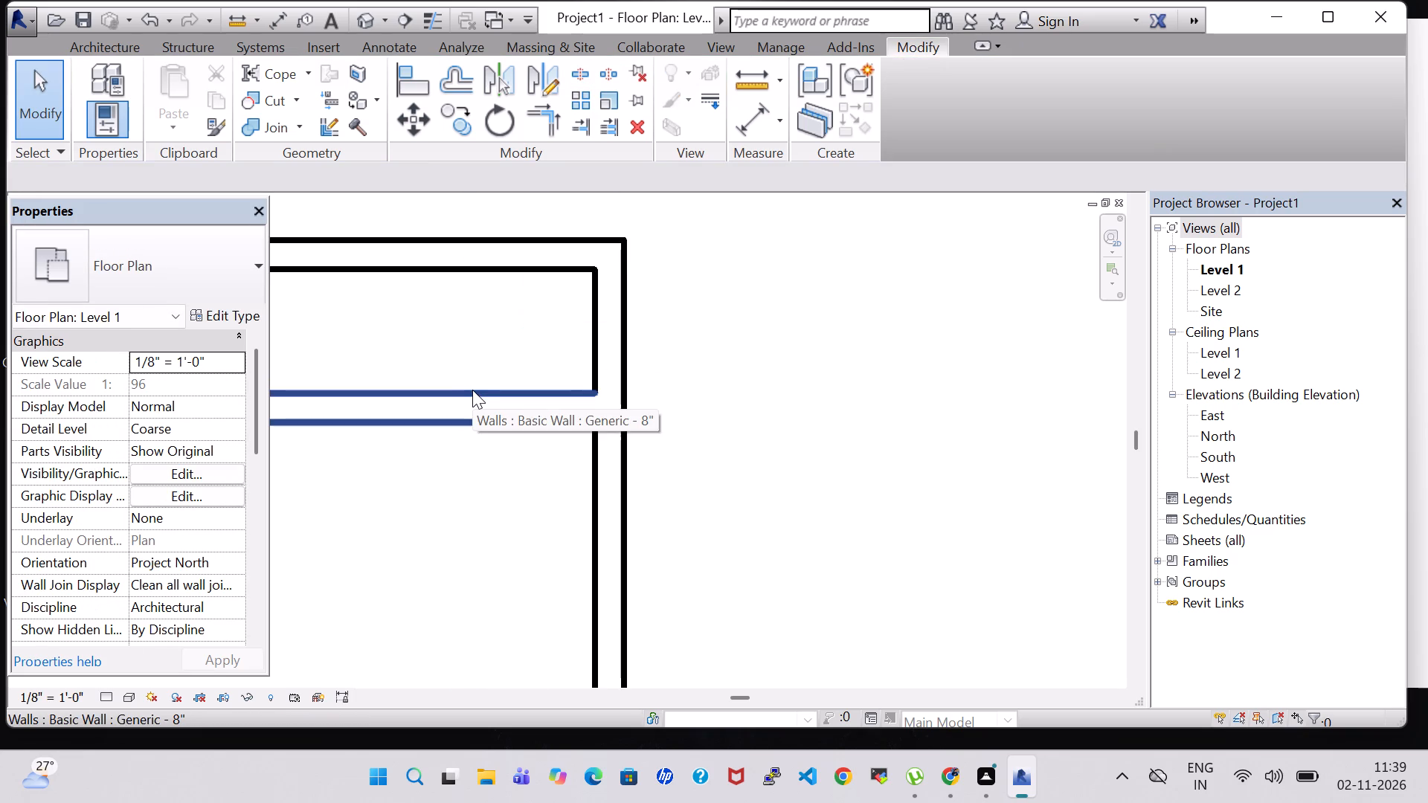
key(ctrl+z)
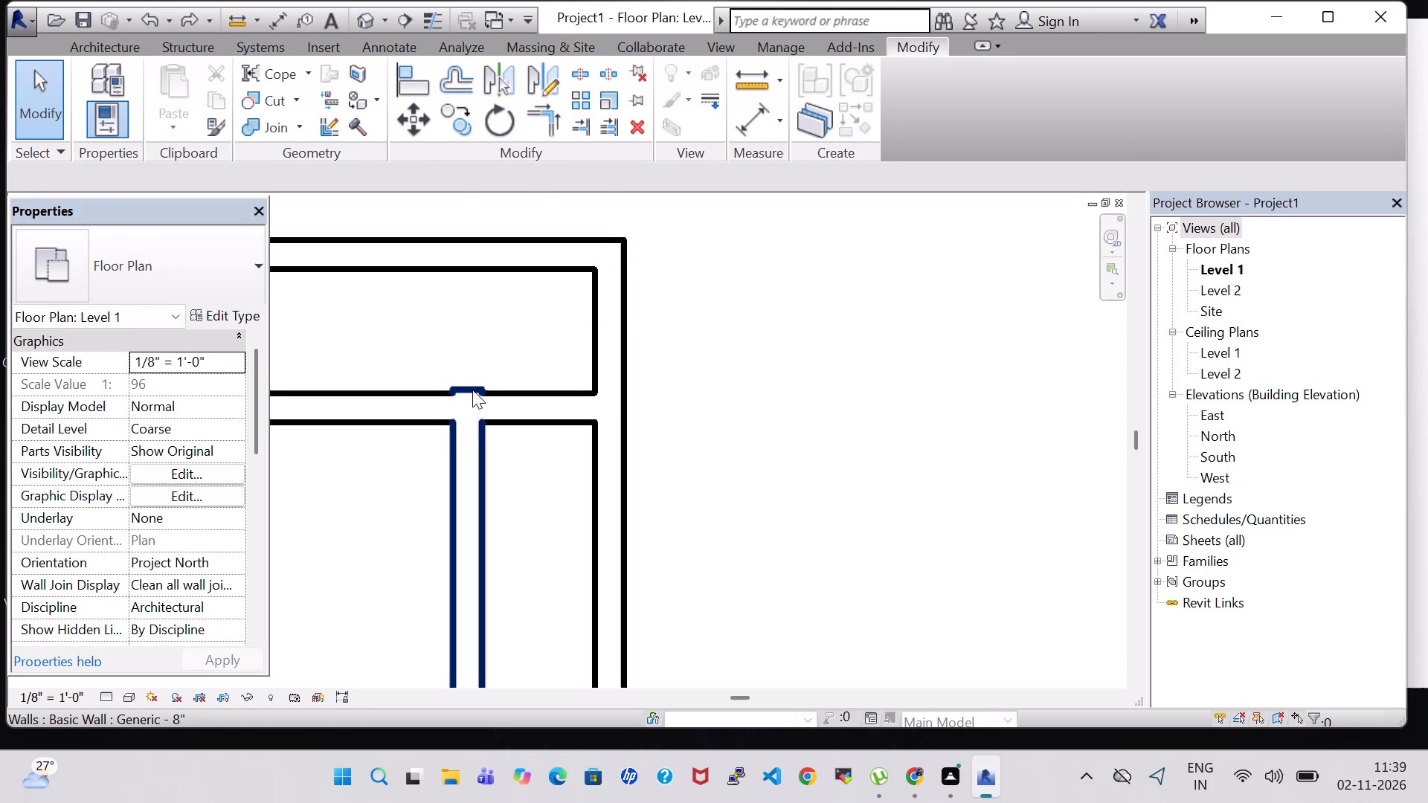
Nudge the remaining east interior wall south so its end sits flush with the north interior wall's face.
key(Down)
key(Down)
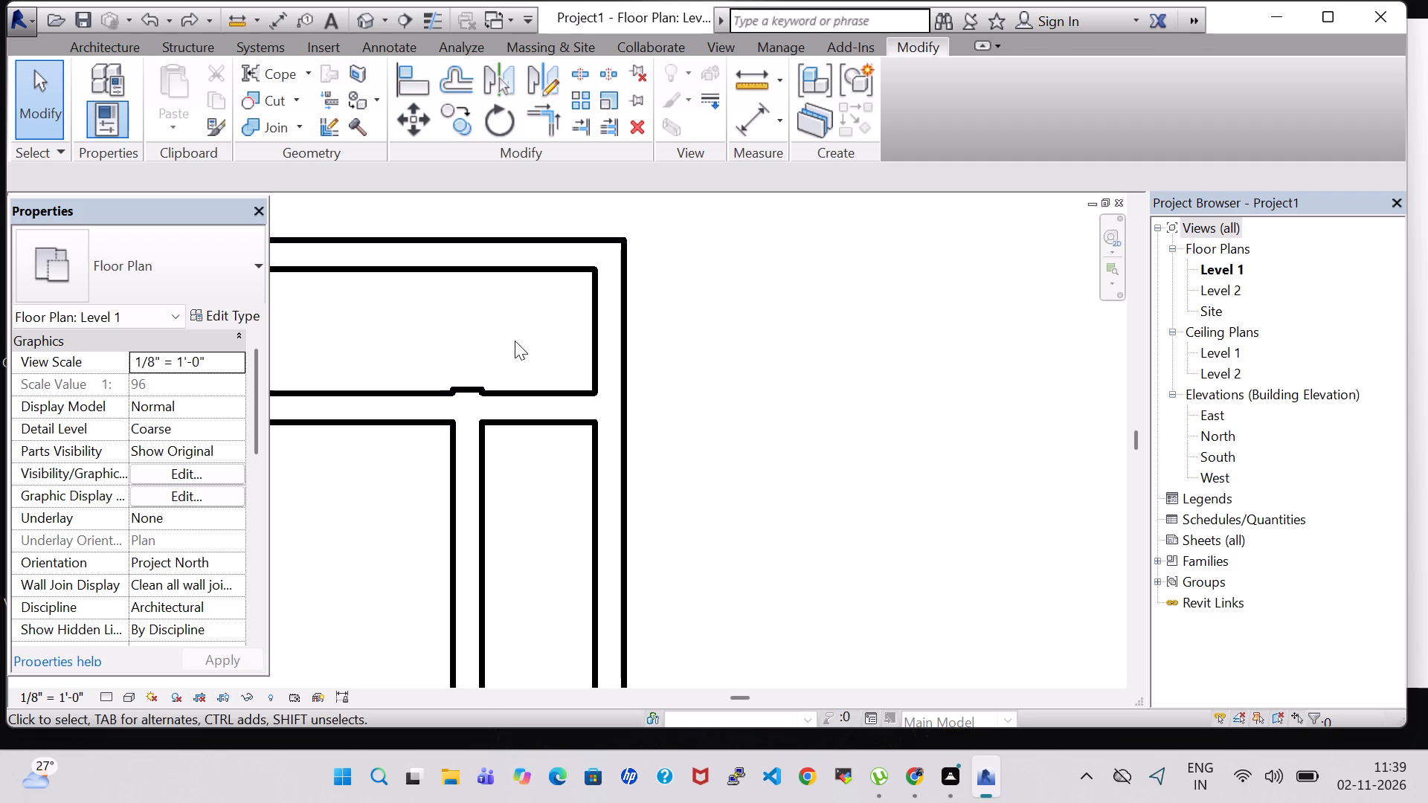
click(515, 341)
click(470, 384)
key(Down)
click(832, 369)
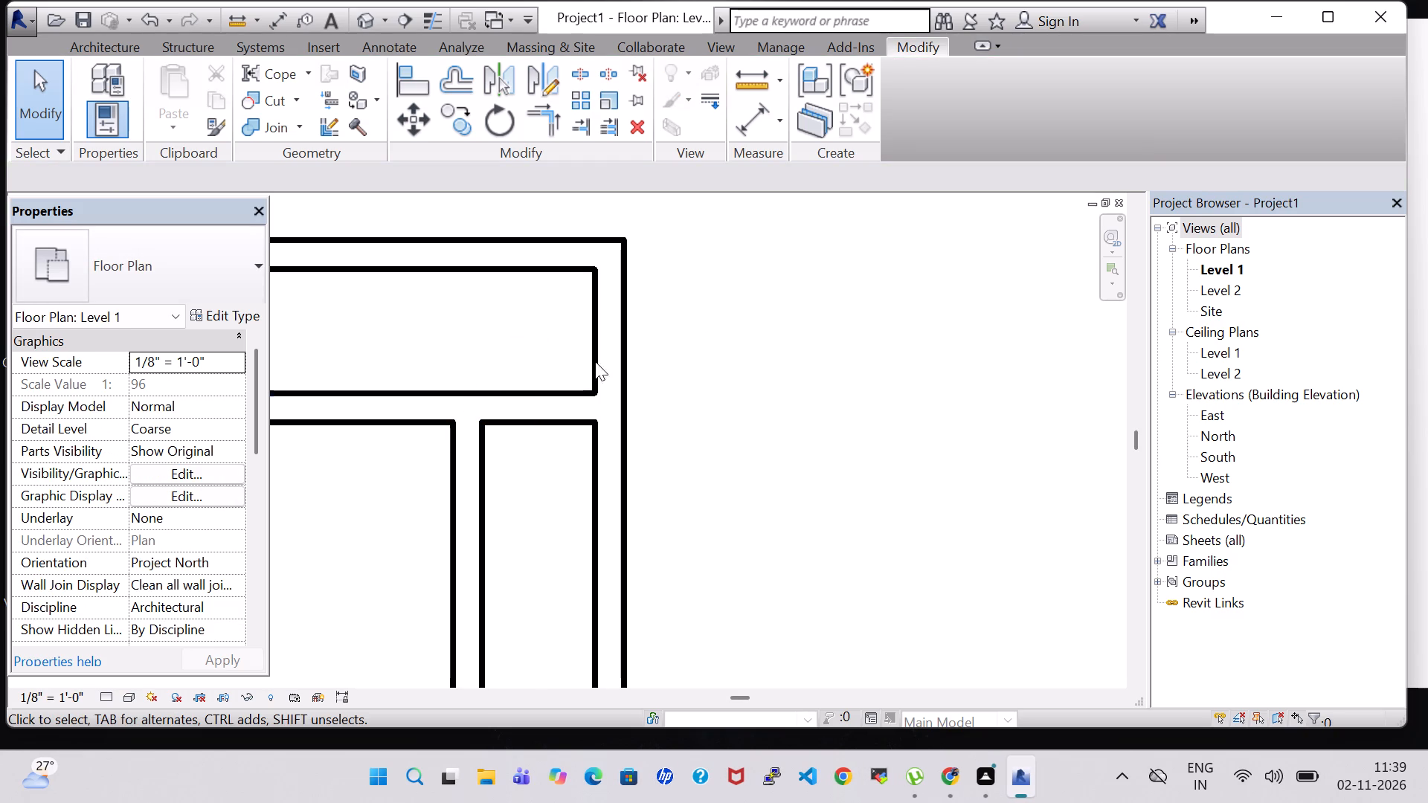
Split the north interior wall at the east face of its junction with the east interior wall.
click(129, 52)
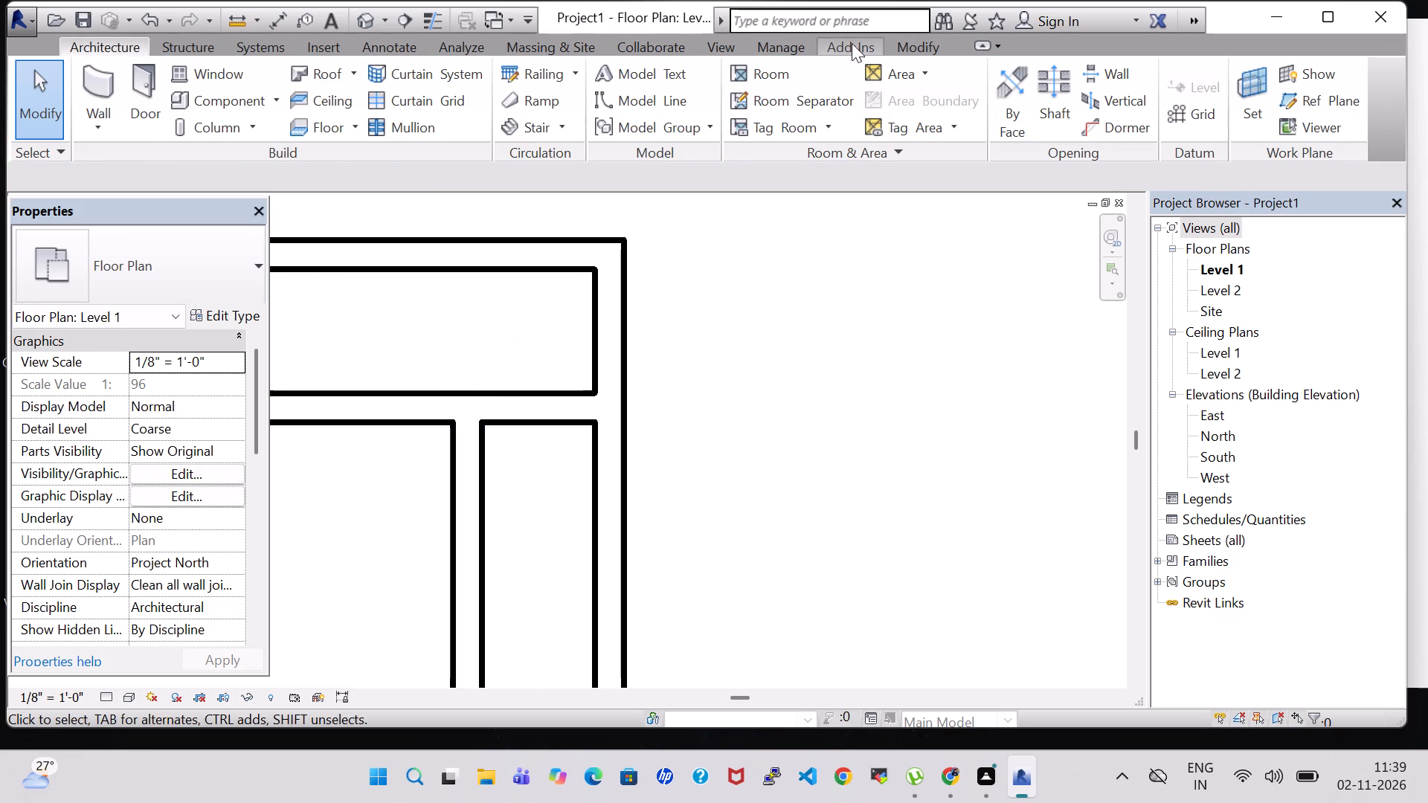
click(930, 34)
click(927, 43)
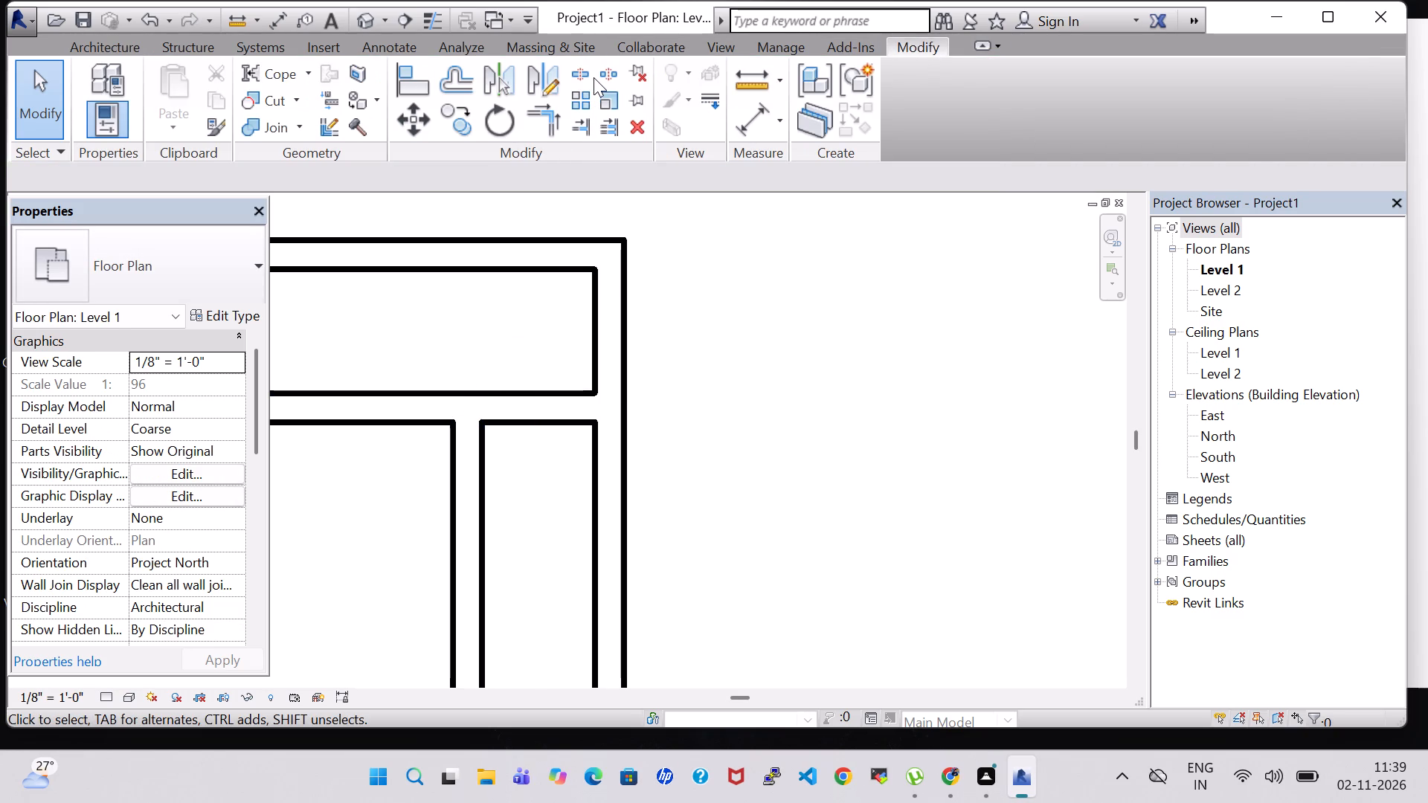
click(589, 76)
scroll(527, 396, up, 5)
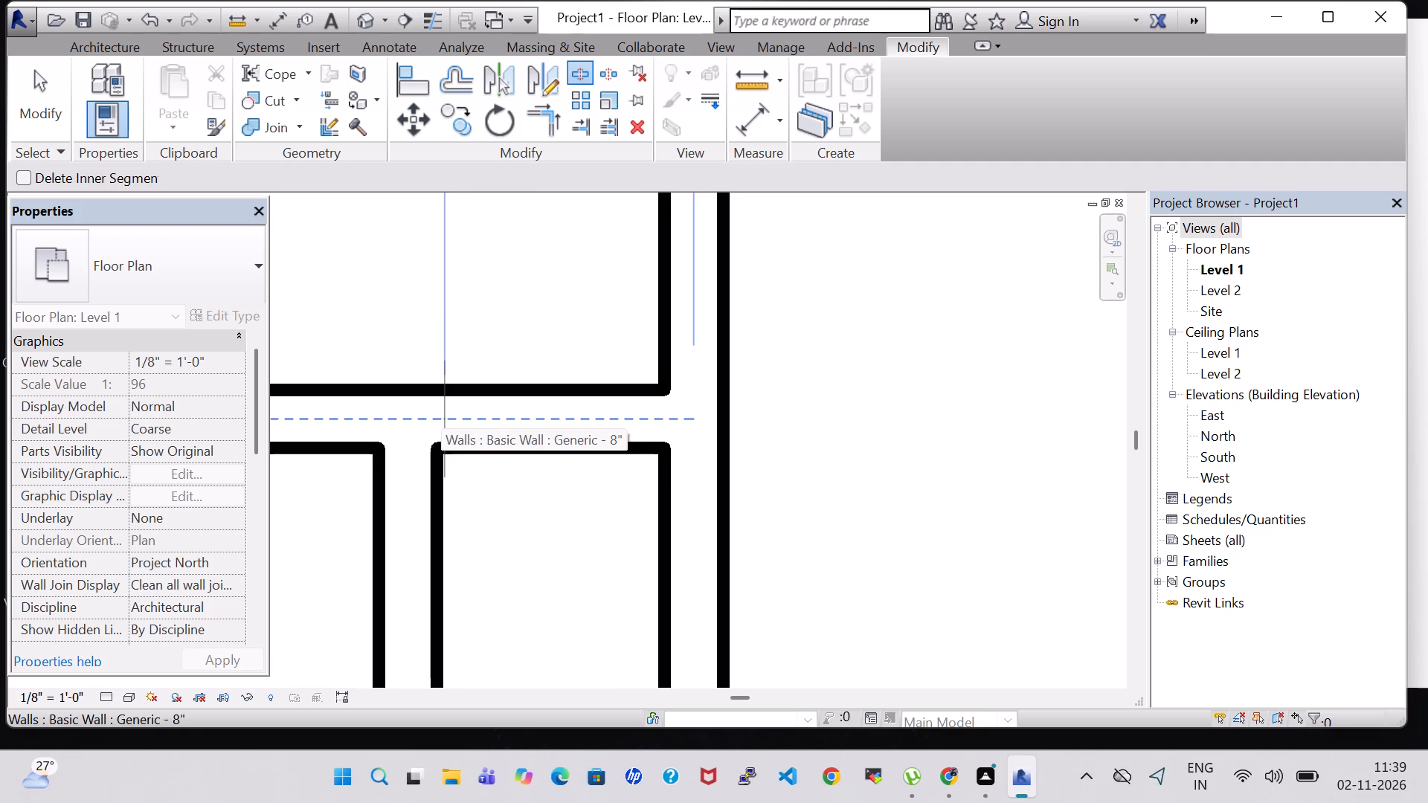
click(438, 415)
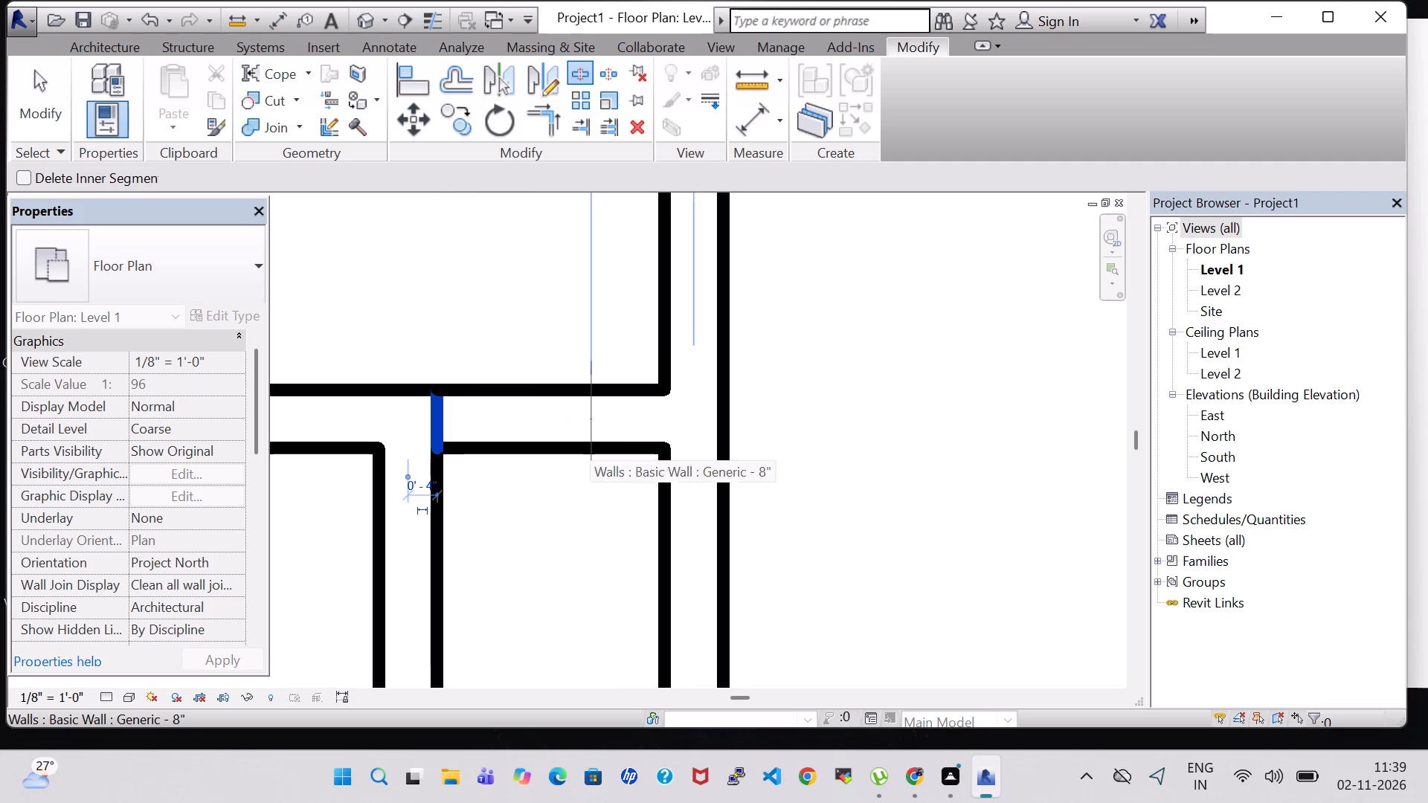
key(Escape)
key(Escape)
Delete the short north interior wall segment between the east interior wall and the east exterior wall.
click(579, 437)
click(583, 446)
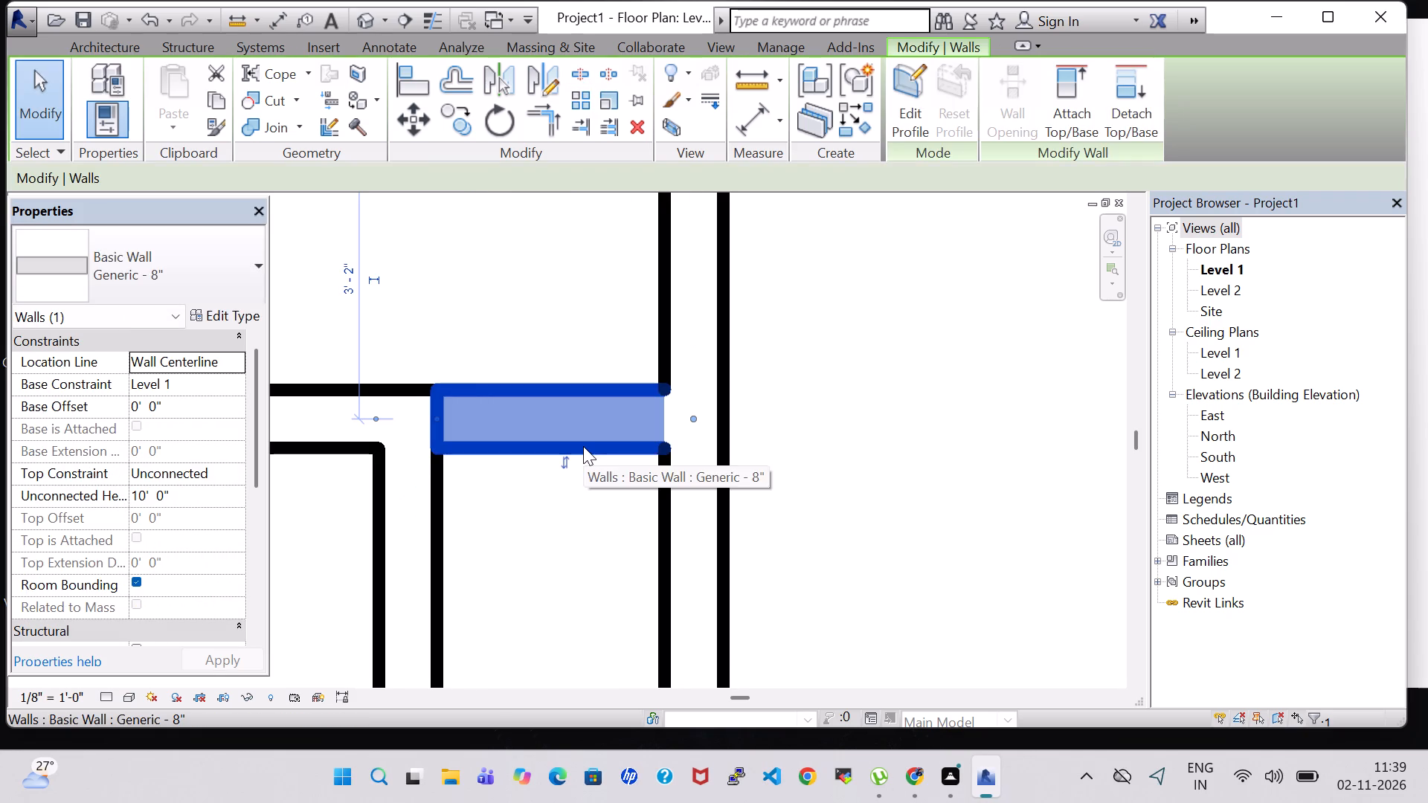
key(Delete)
Split the north interior wall at the west interior wall's west face and delete the stub reaching the west exterior wall.
scroll(583, 446, down, 11)
middle_drag(772, 414, 785, 402)
scroll(804, 378, down, 6)
middle_drag(858, 525, 856, 466)
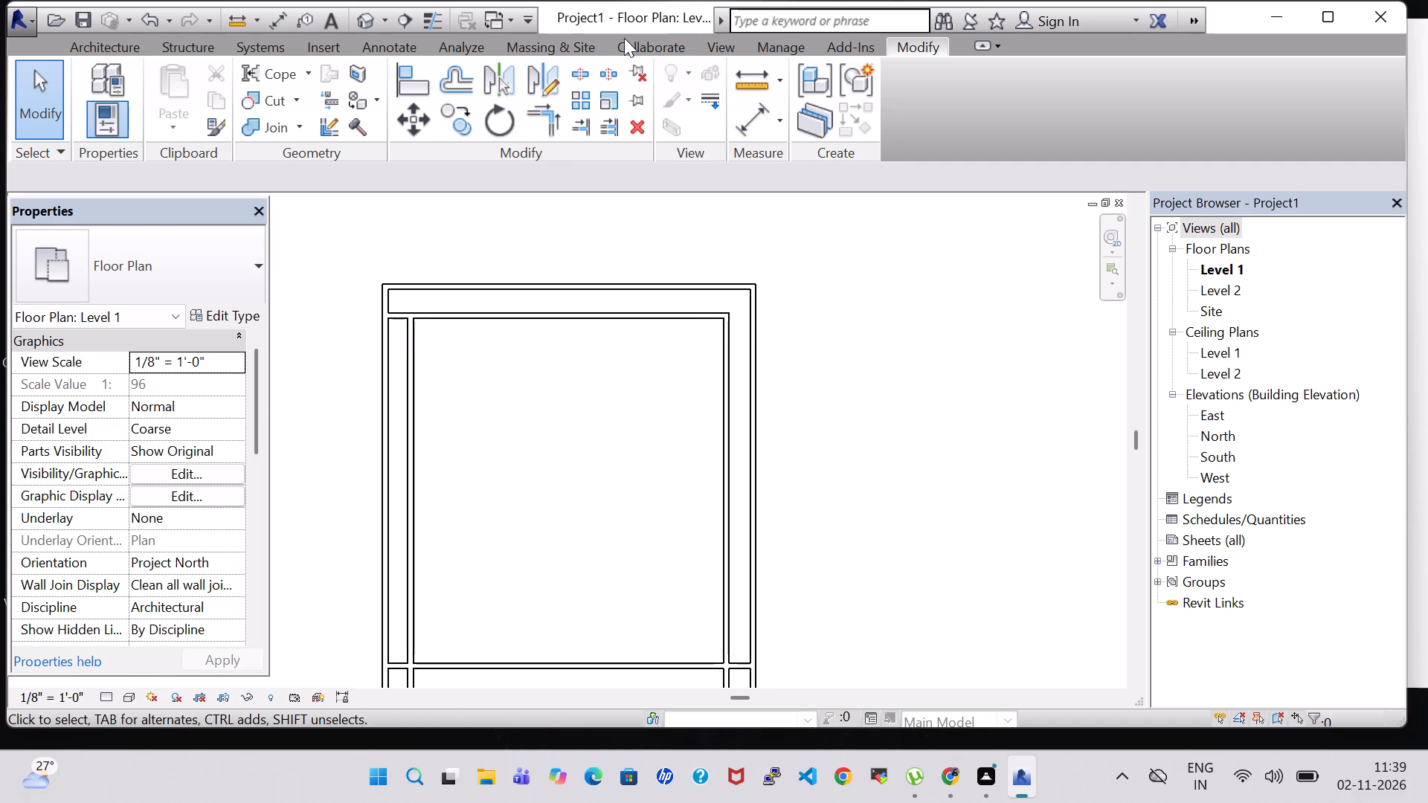
click(582, 77)
scroll(430, 278, up, 12)
scroll(282, 512, up, 1)
middle_drag(282, 512, 460, 451)
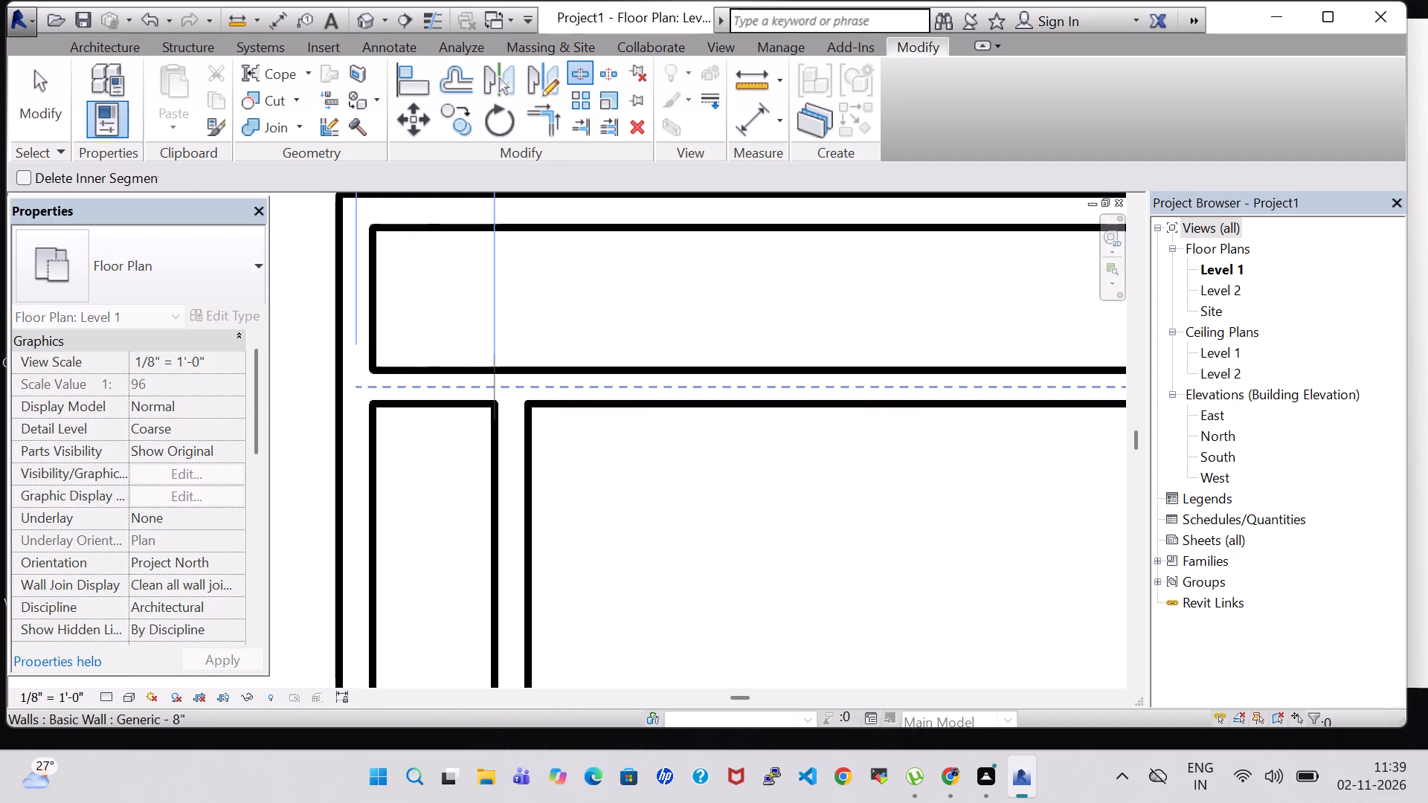
click(496, 386)
key(Escape)
key(Escape)
key(Escape)
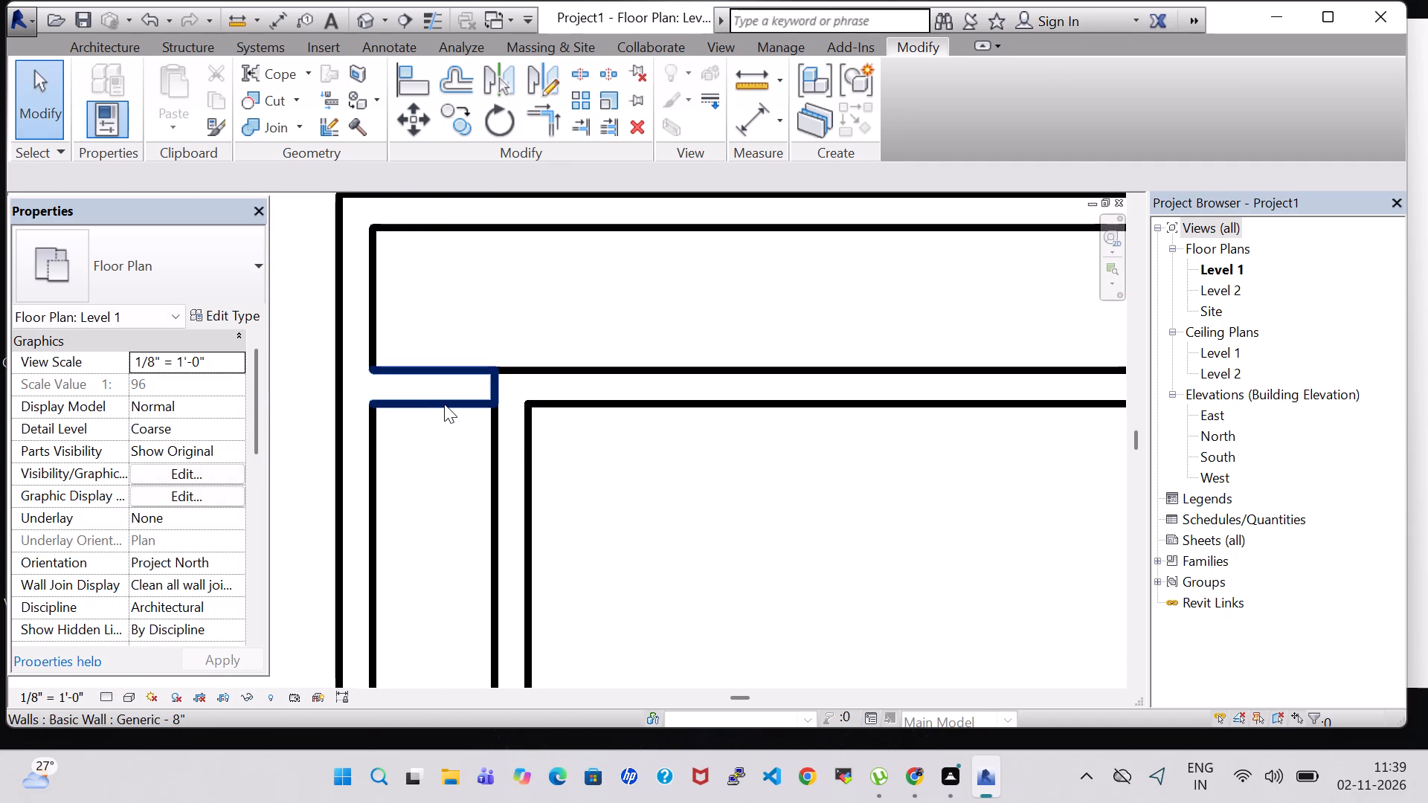
click(444, 404)
key(Delete)
Split the south interior wall near the west interior wall's west face and delete the stub reaching the west exterior wall.
scroll(444, 404, down, 3)
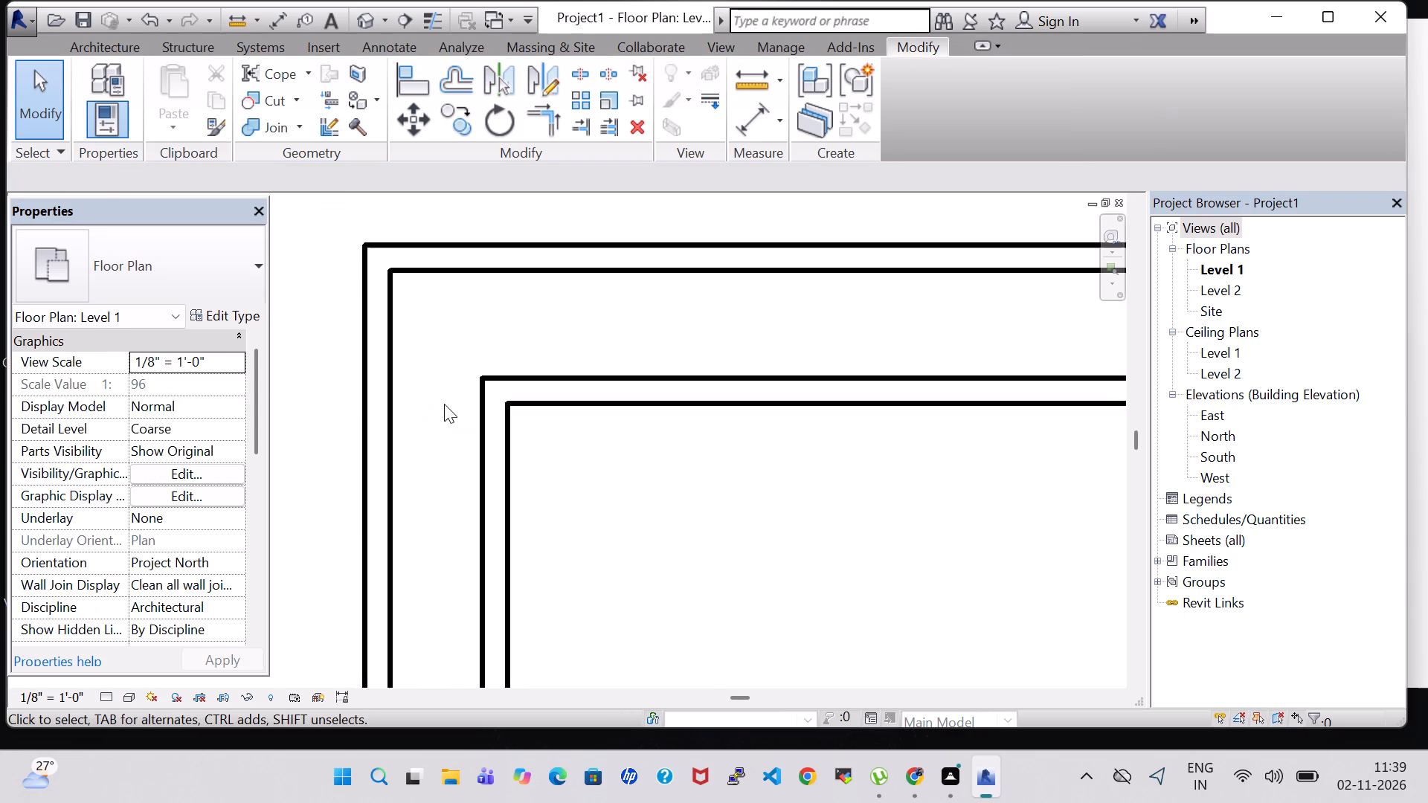
scroll(444, 404, down, 4)
middle_drag(834, 523, 710, 487)
scroll(718, 471, down, 1)
middle_drag(733, 473, 723, 319)
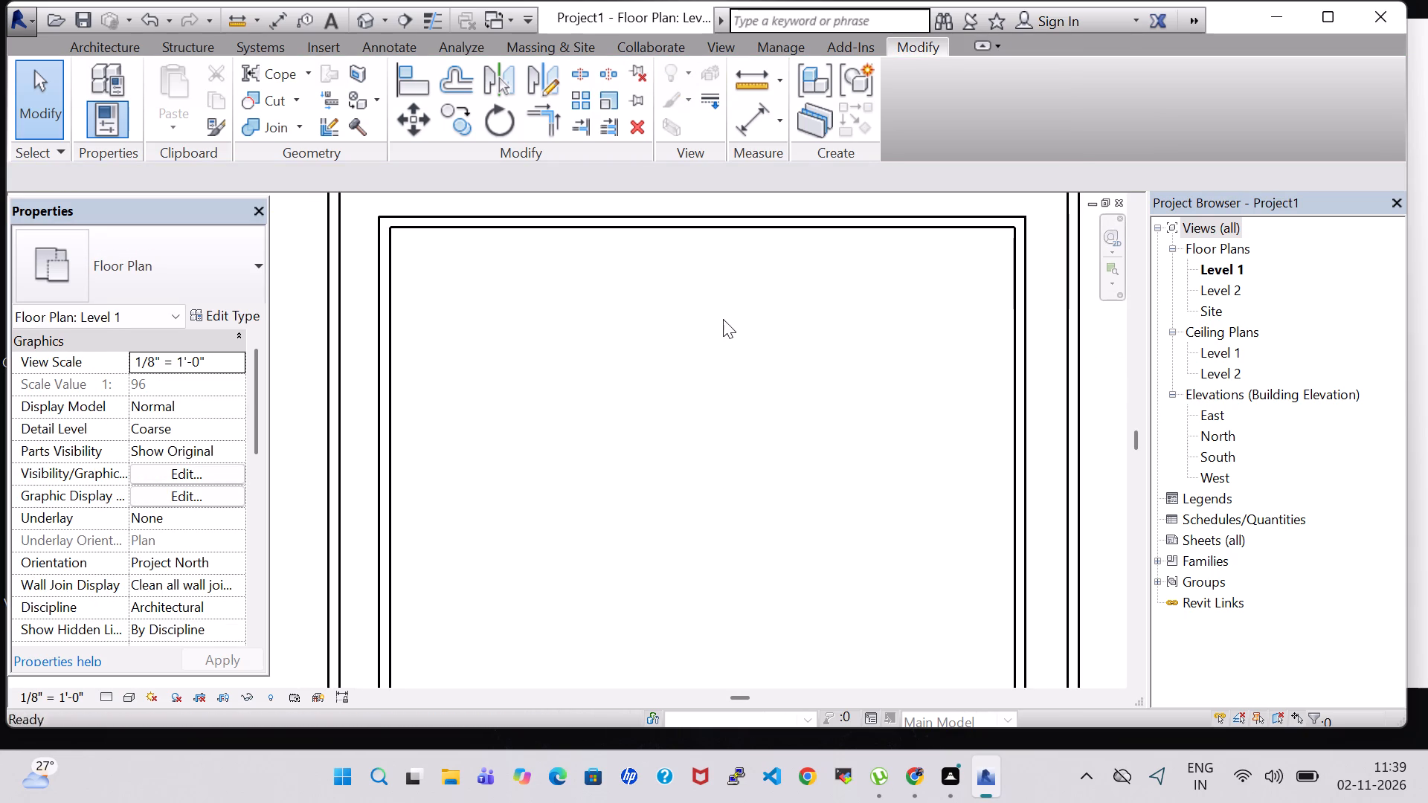
middle_drag(745, 381, 739, 344)
scroll(739, 344, down, 1)
scroll(772, 422, down, 3)
middle_drag(772, 422, 762, 354)
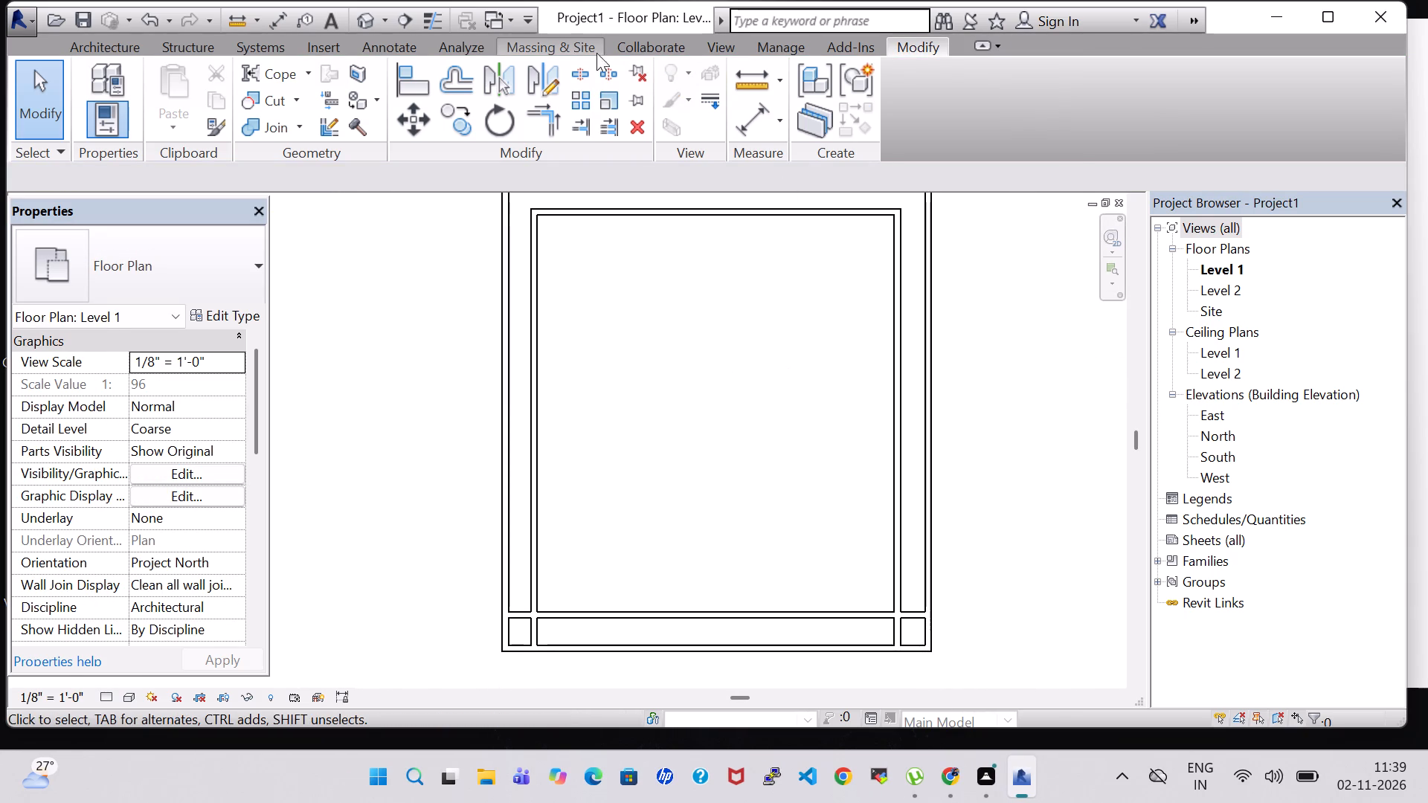
click(576, 75)
scroll(558, 602, up, 7)
middle_drag(559, 599, 629, 409)
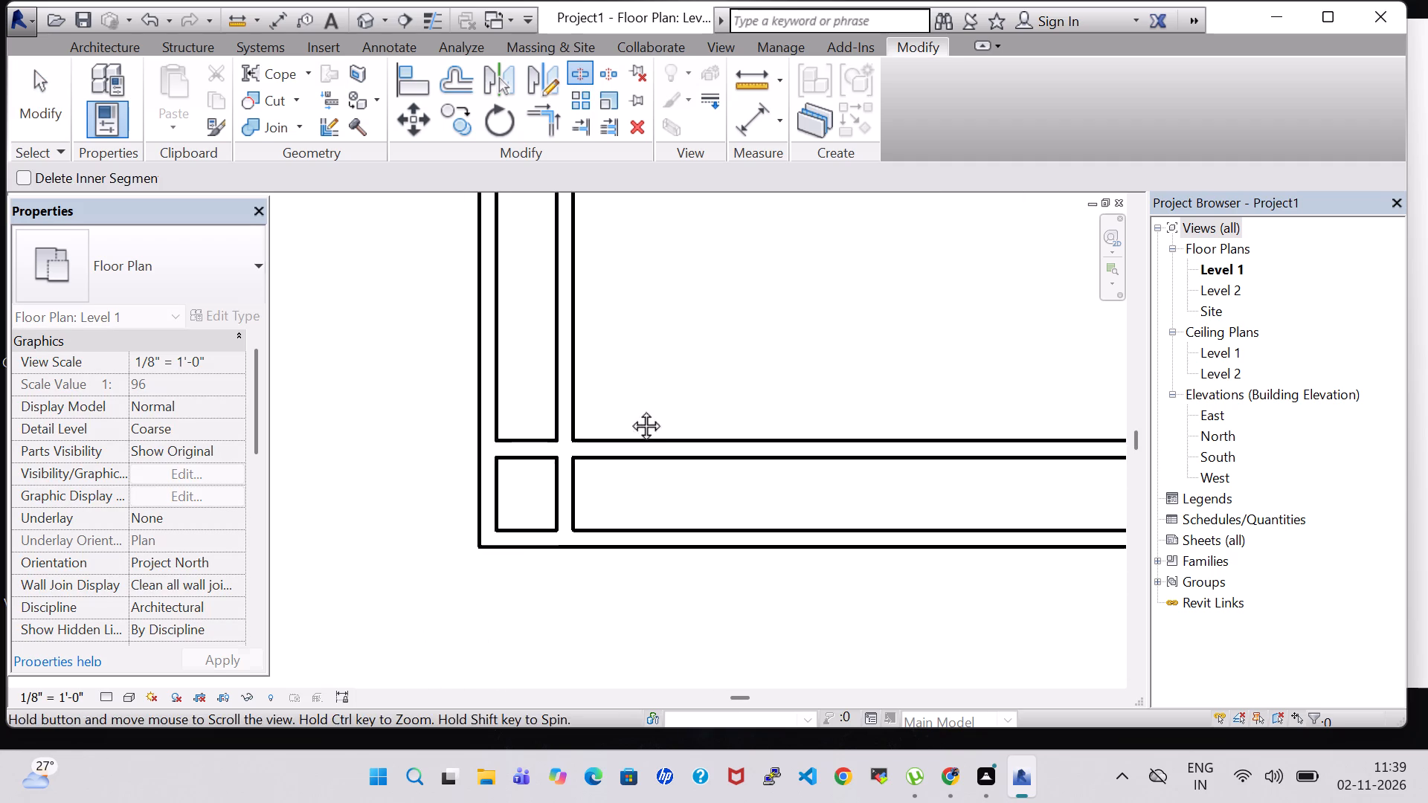
middle_drag(629, 409, 629, 410)
scroll(548, 449, up, 10)
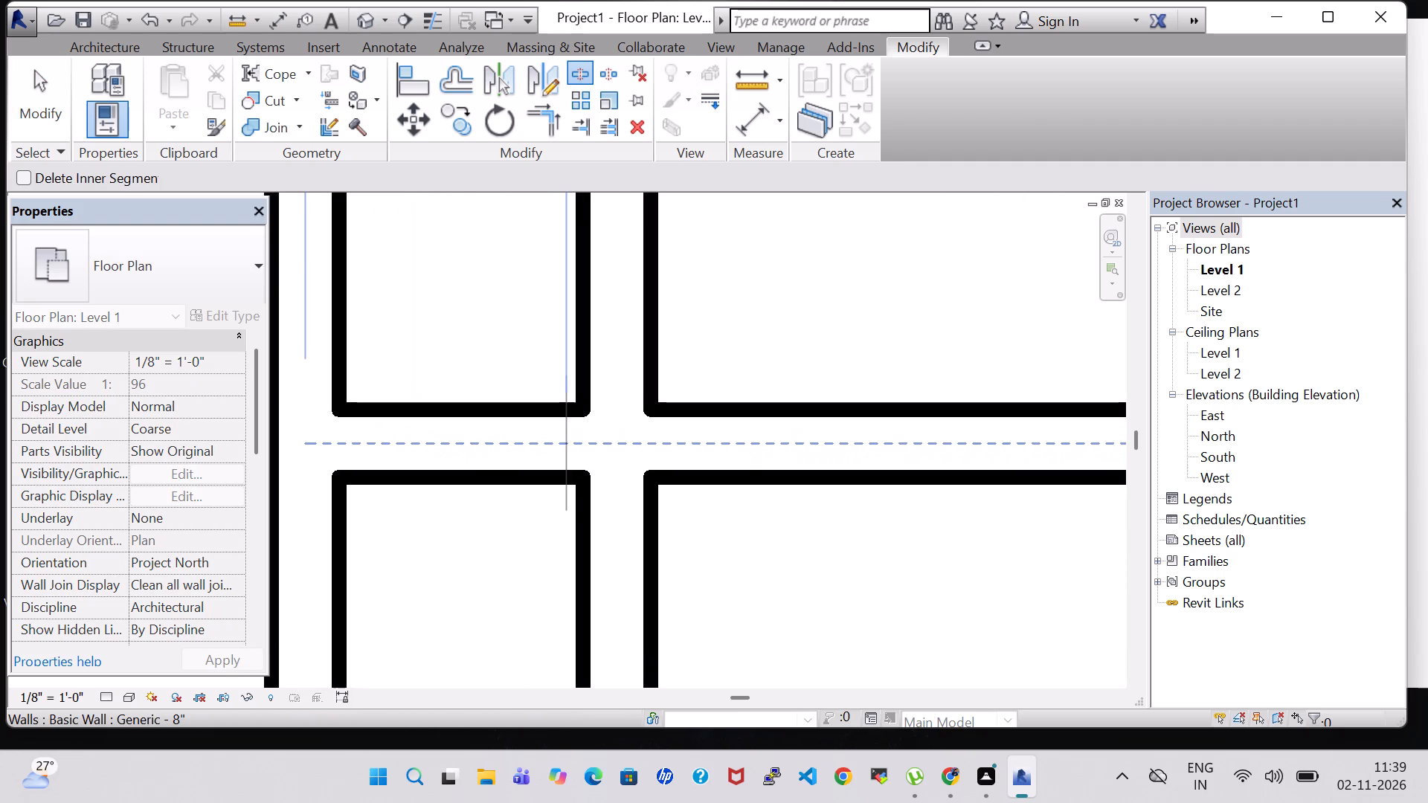
click(573, 448)
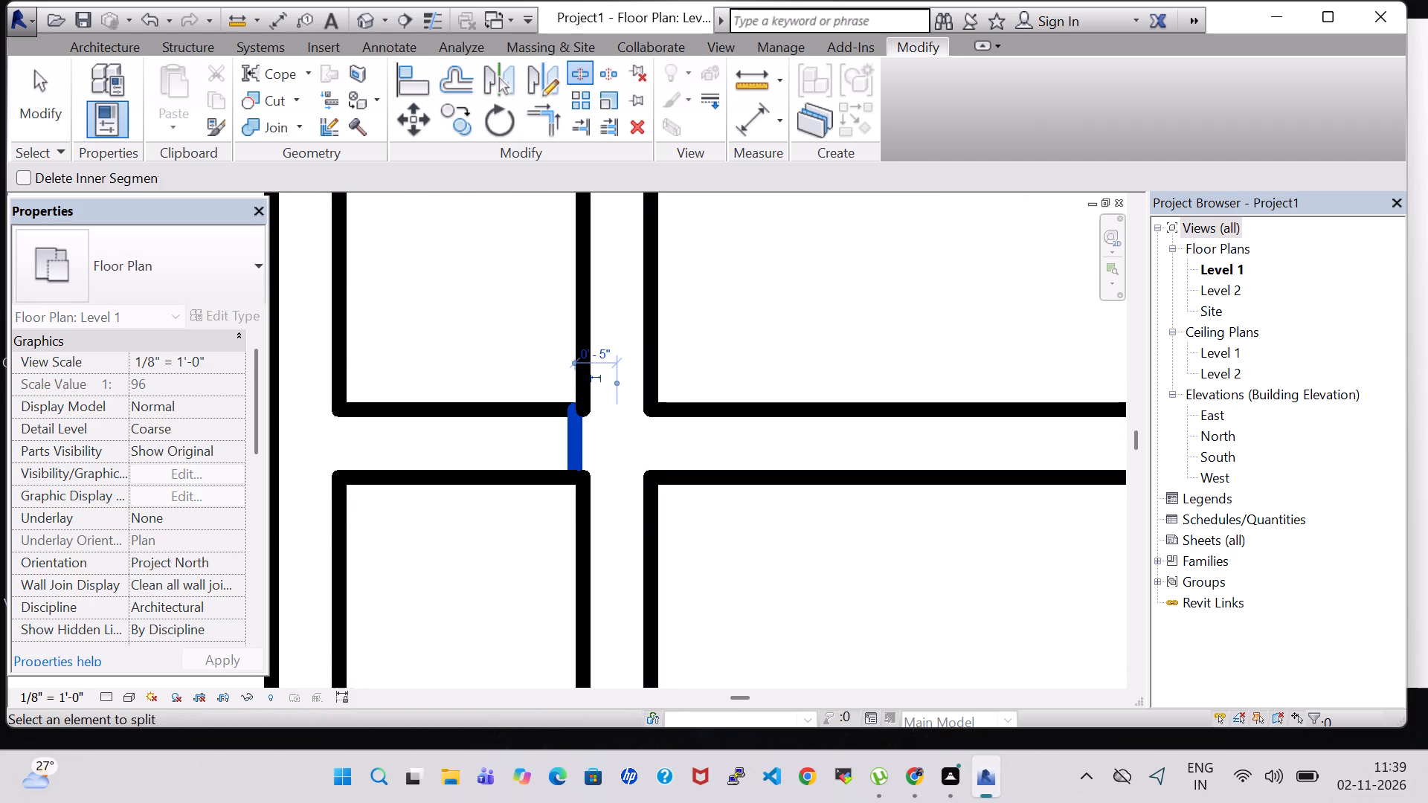
key(Escape)
key(Escape)
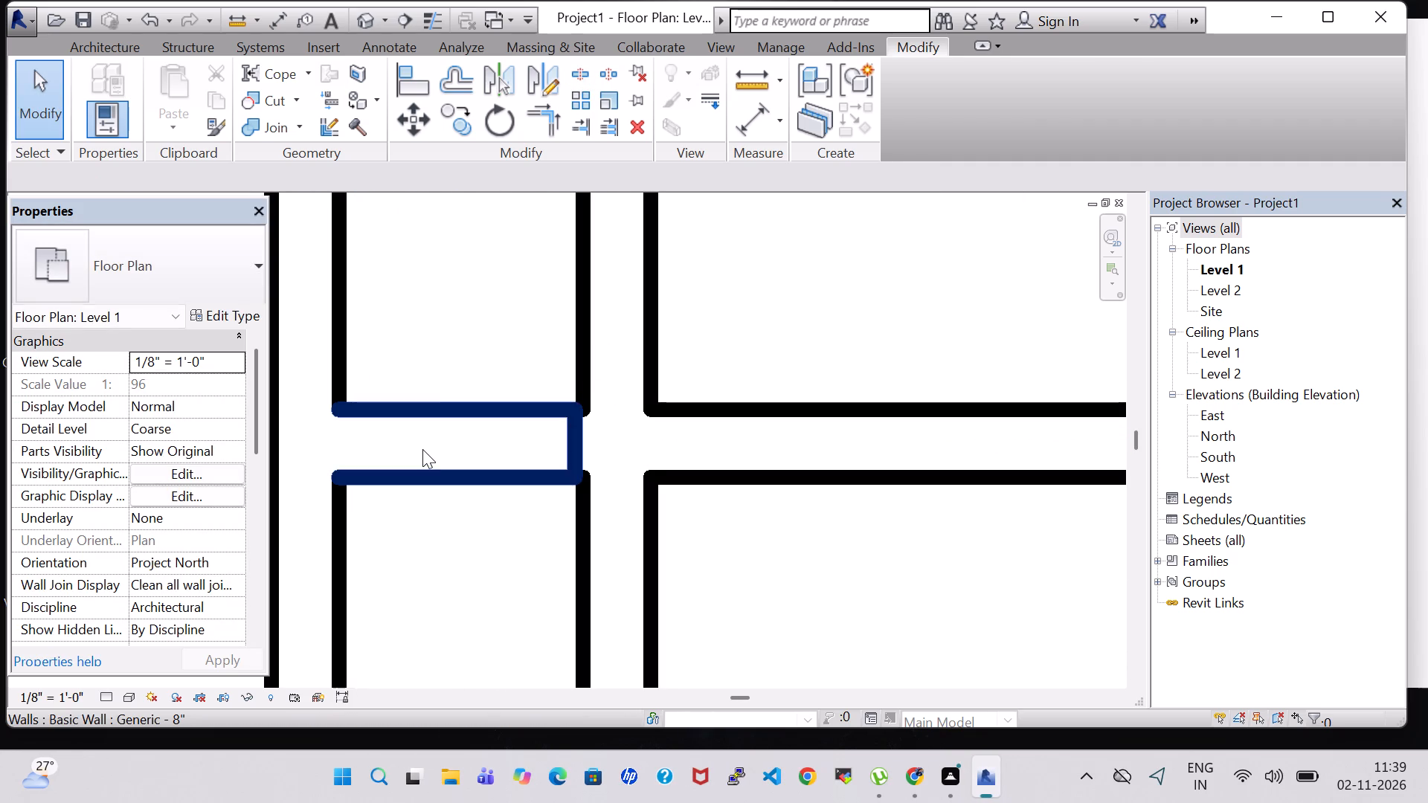
click(422, 449)
key(Delete)
Nudge the remaining south interior wall east so its end sits flush with the west interior wall's outer face.
scroll(419, 454, down, 4)
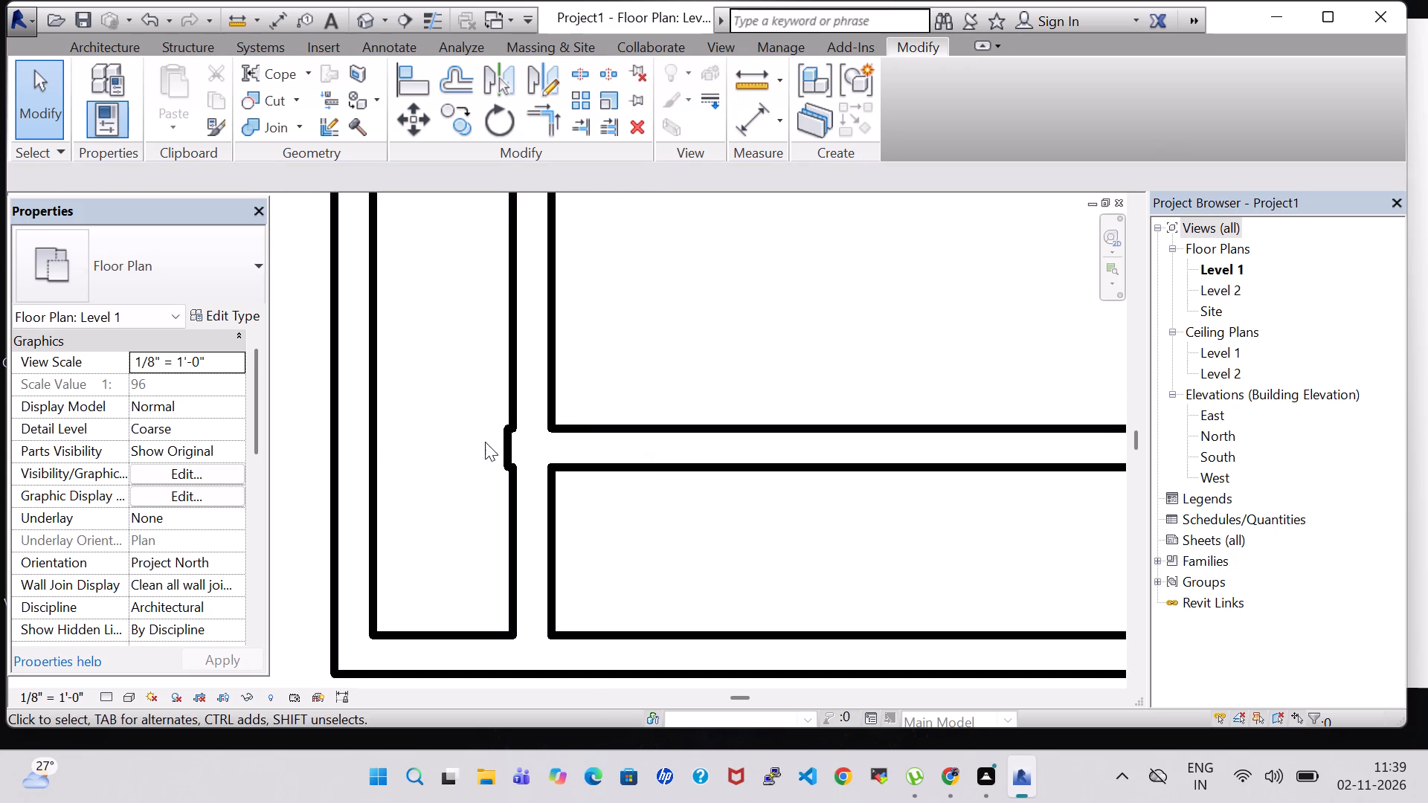
click(511, 445)
key(Right)
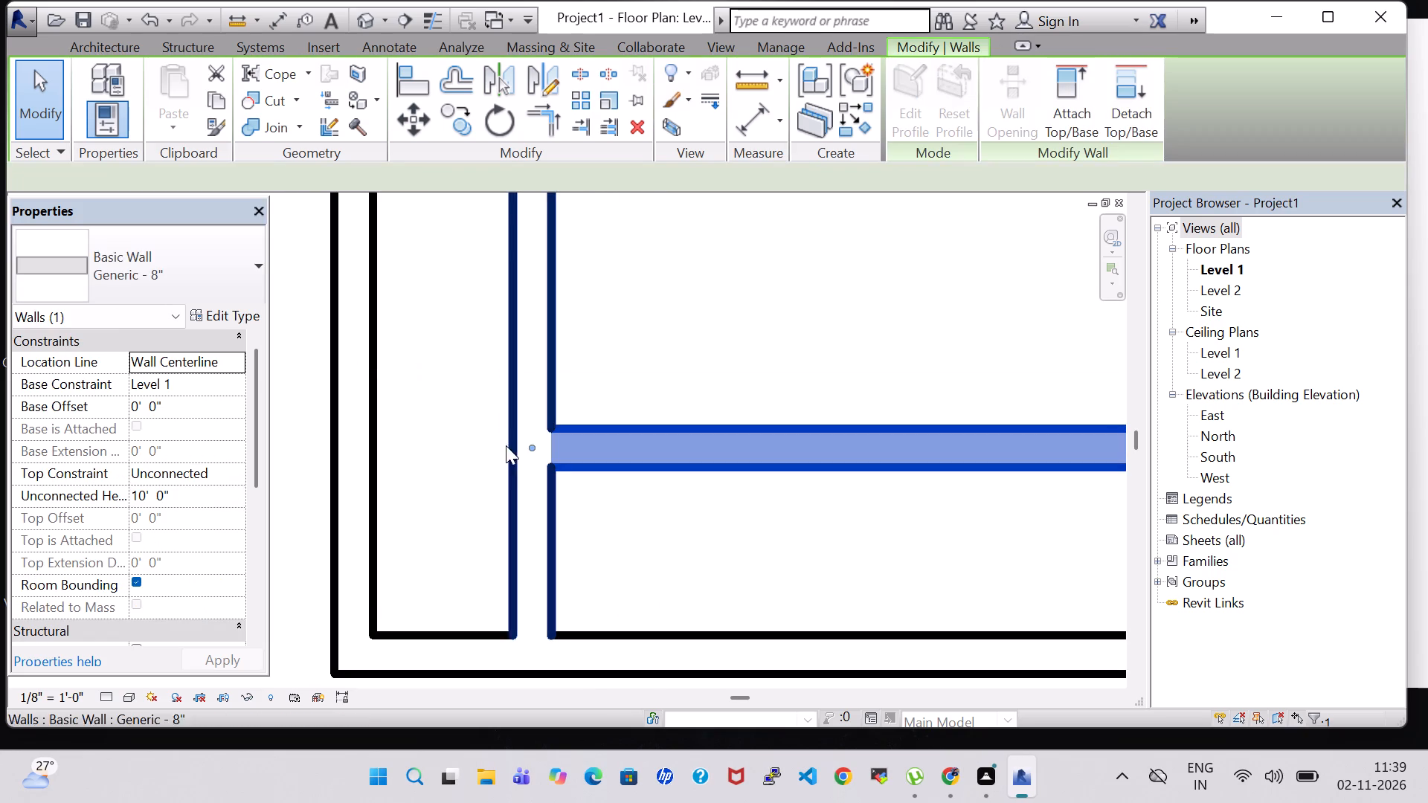
click(483, 445)
Split the west interior wall near the south interior wall's south face and delete the stub reaching the south exterior wall.
scroll(483, 445, down, 8)
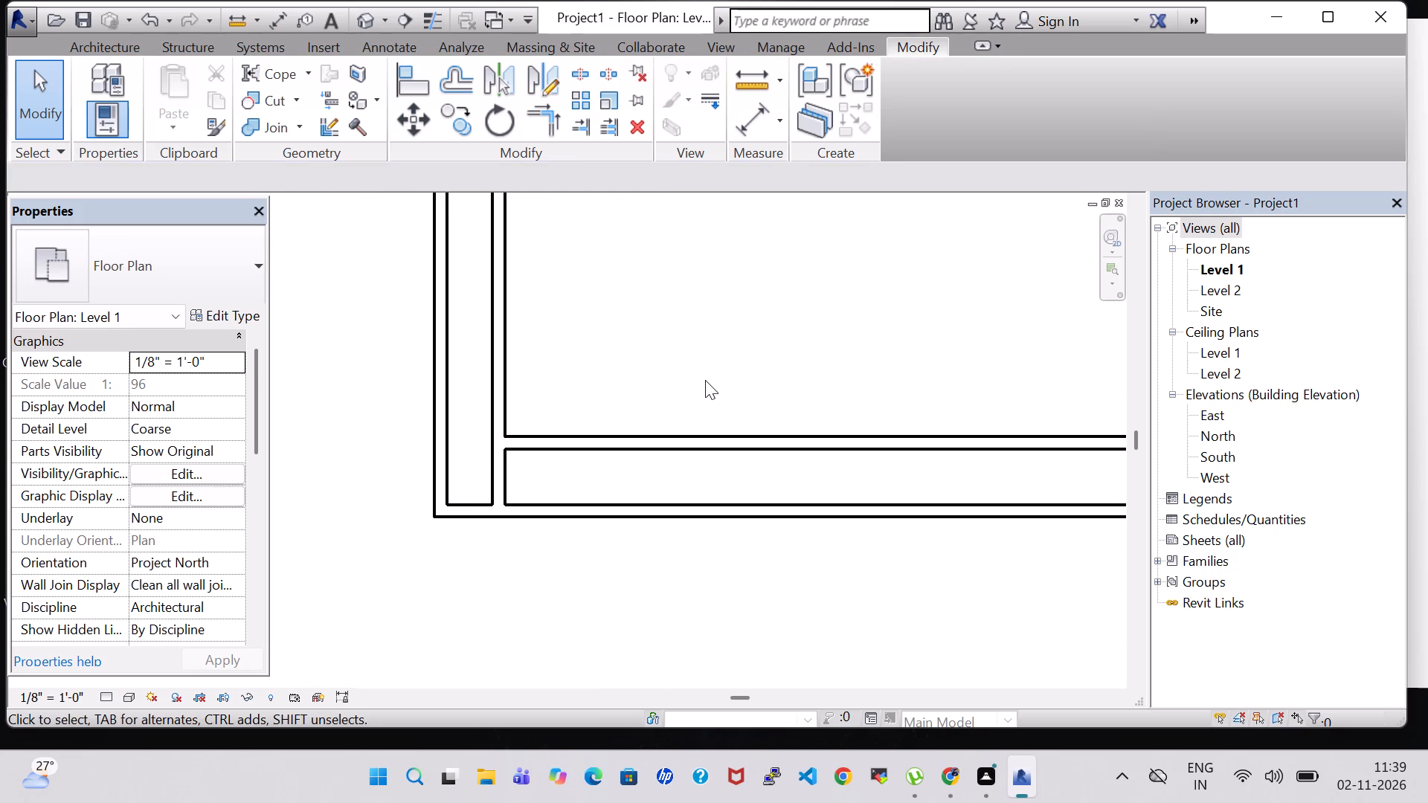
click(594, 64)
scroll(509, 465, up, 11)
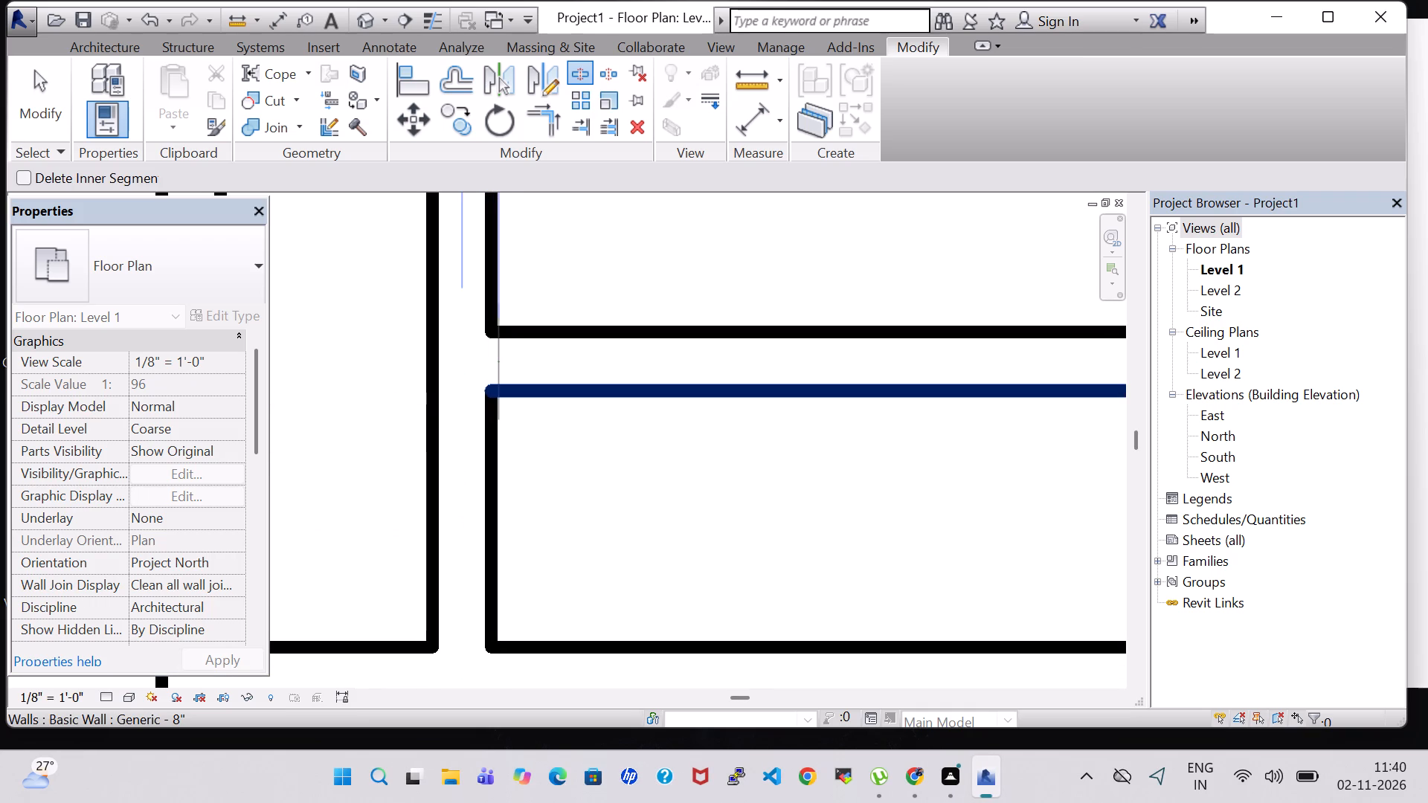
click(483, 396)
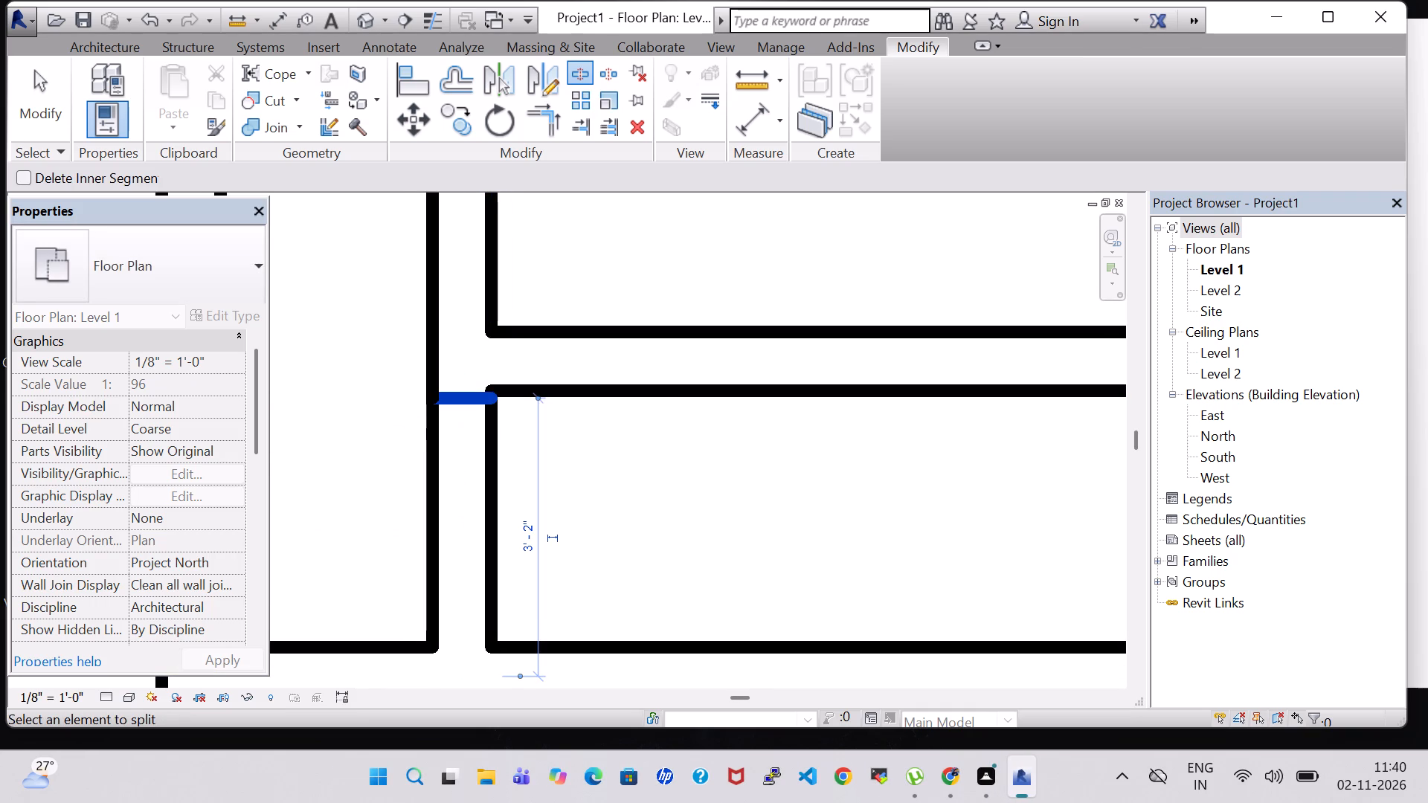
key(Escape)
key(Escape)
click(481, 494)
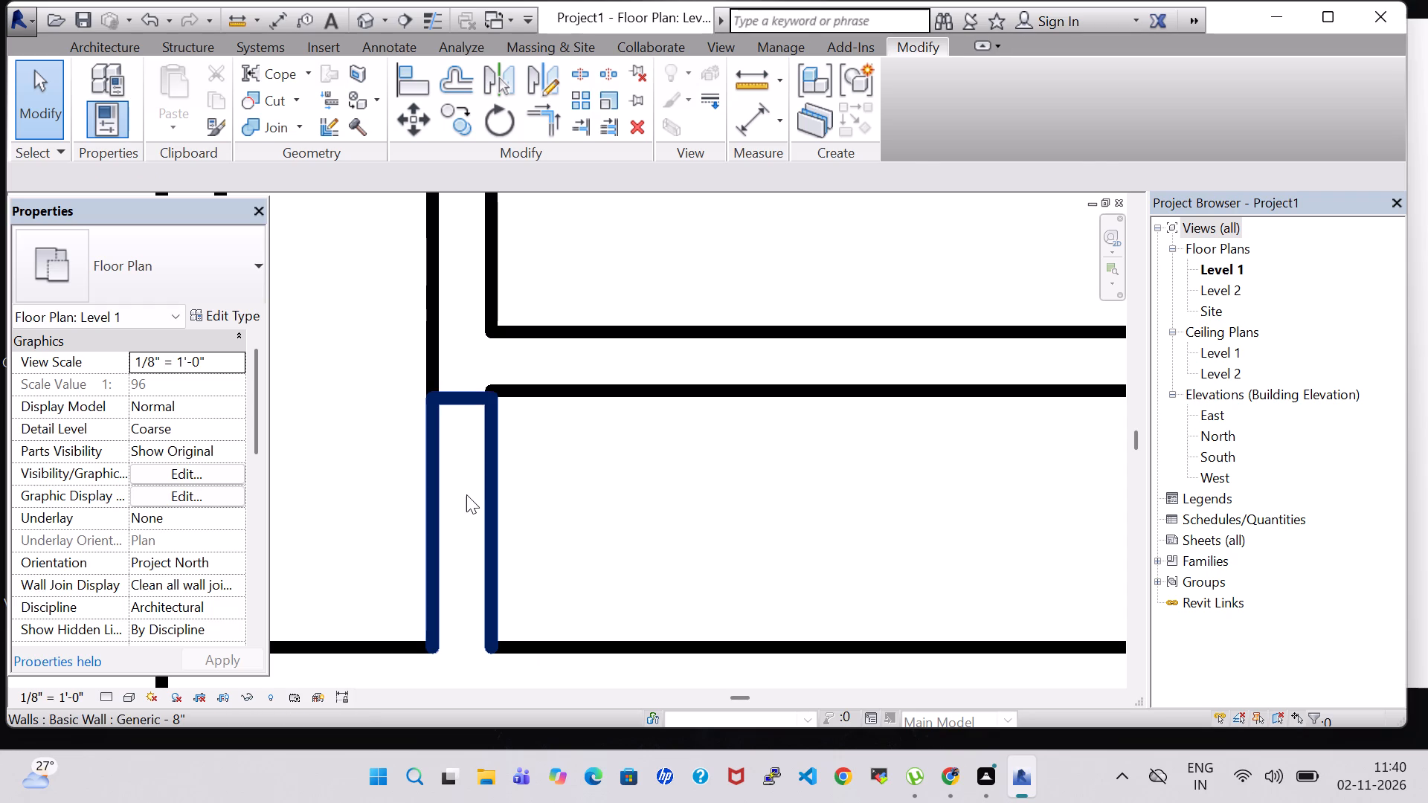
click(466, 494)
key(Delete)
Nudge the remaining west interior wall north so its end sits flush with the south interior wall's south face.
click(465, 394)
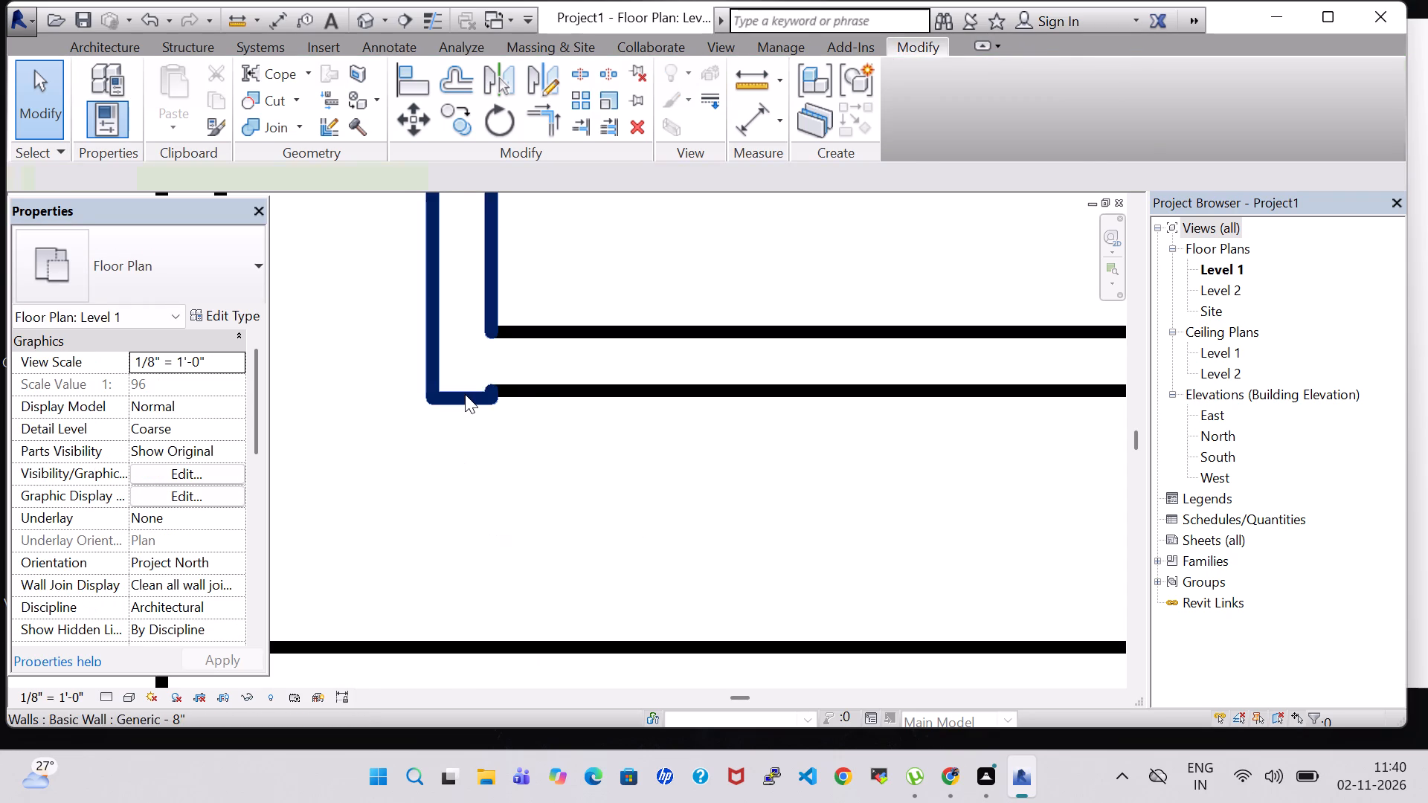
key(Up)
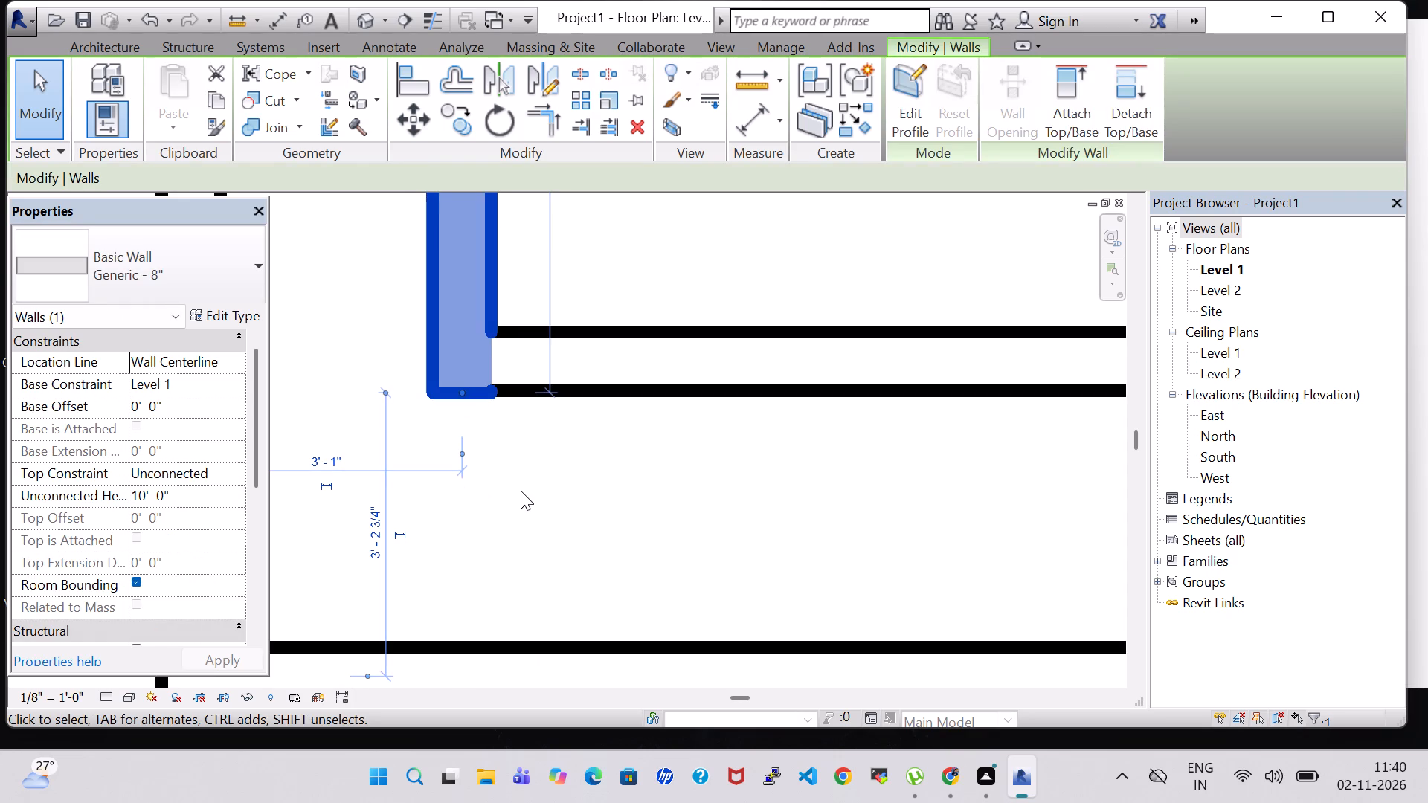
key(Up)
click(521, 491)
Split the east interior wall at the south interior wall's south face and delete the stub reaching the south exterior wall.
scroll(521, 491, down, 10)
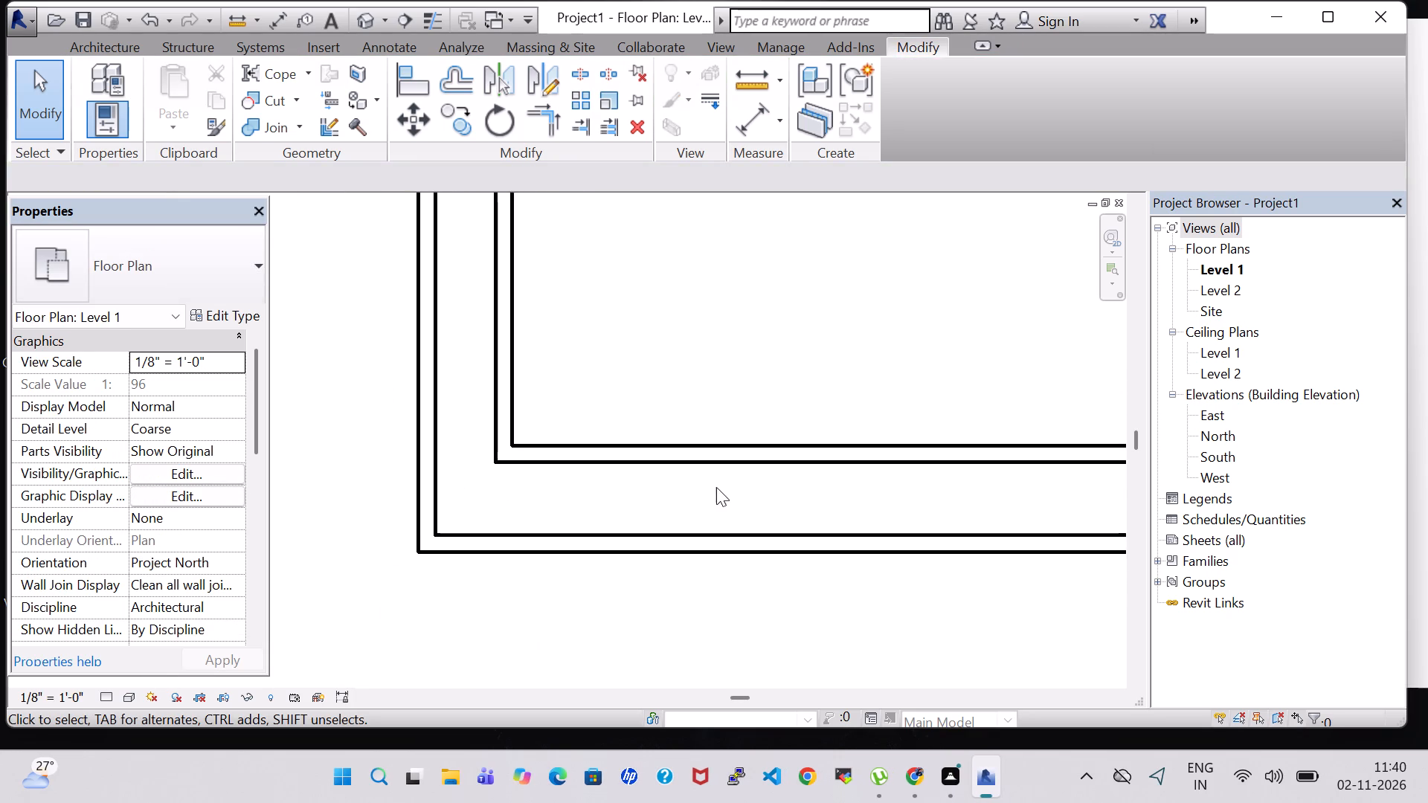
scroll(716, 487, down, 3)
middle_drag(785, 393, 698, 406)
scroll(683, 410, down, 3)
middle_drag(863, 384, 676, 425)
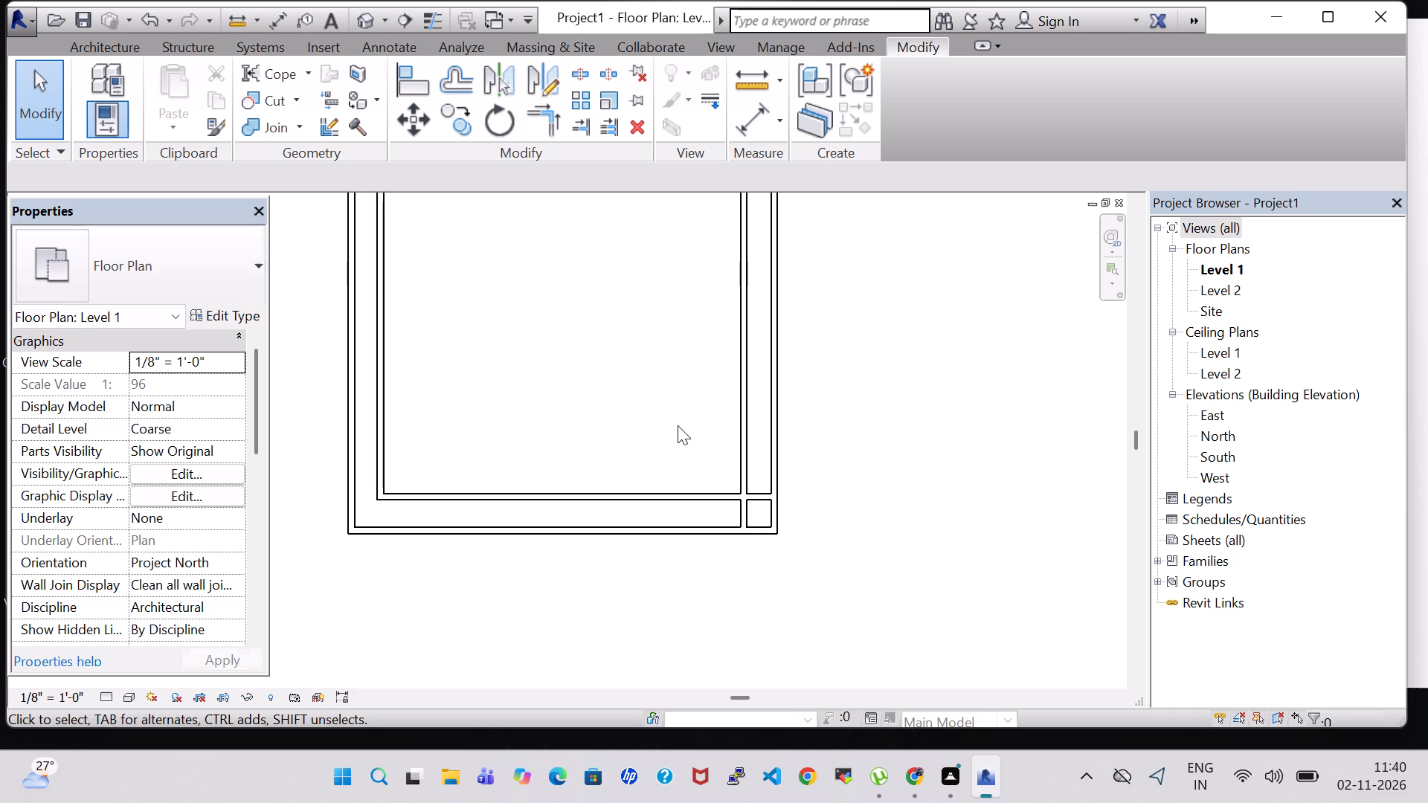
scroll(709, 426, up, 3)
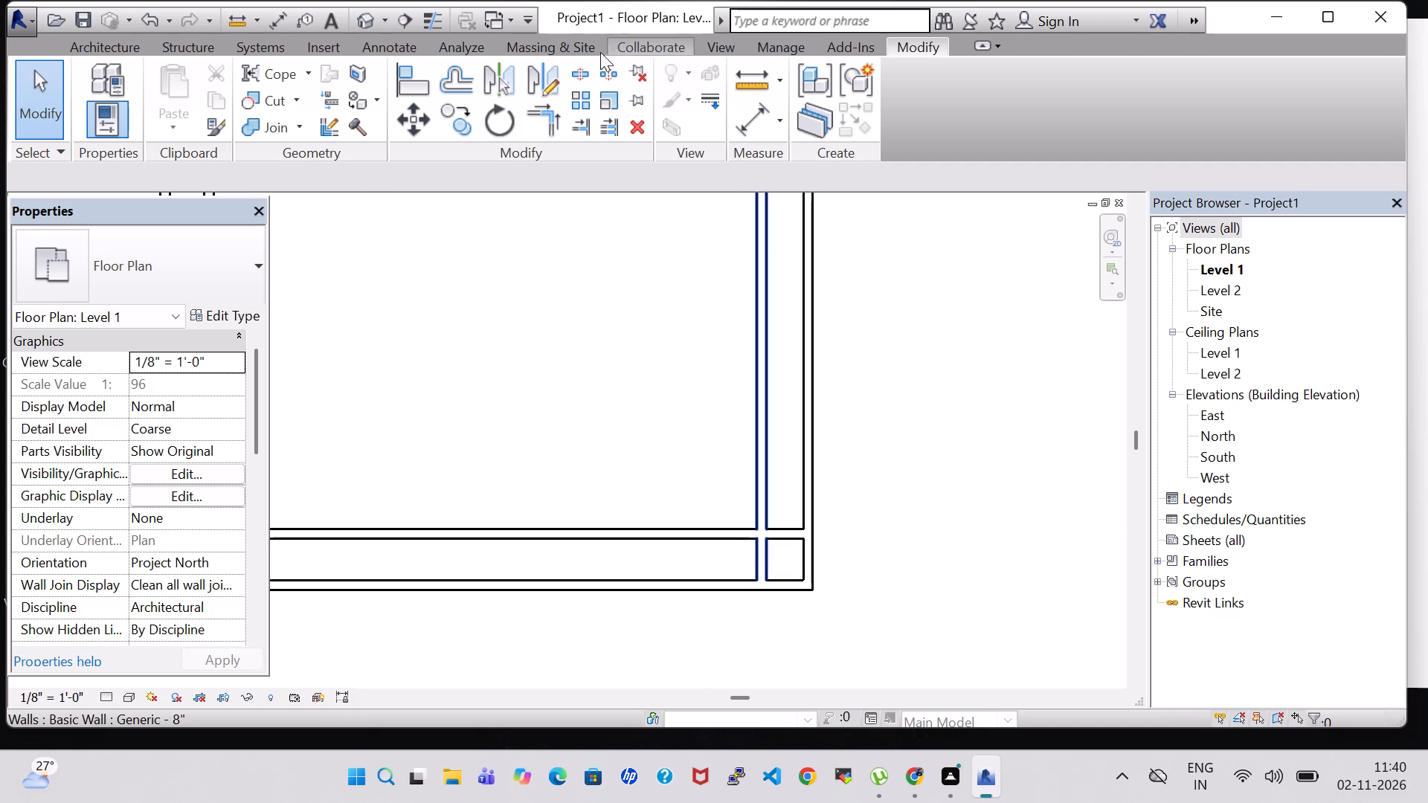
click(582, 71)
scroll(748, 568, up, 11)
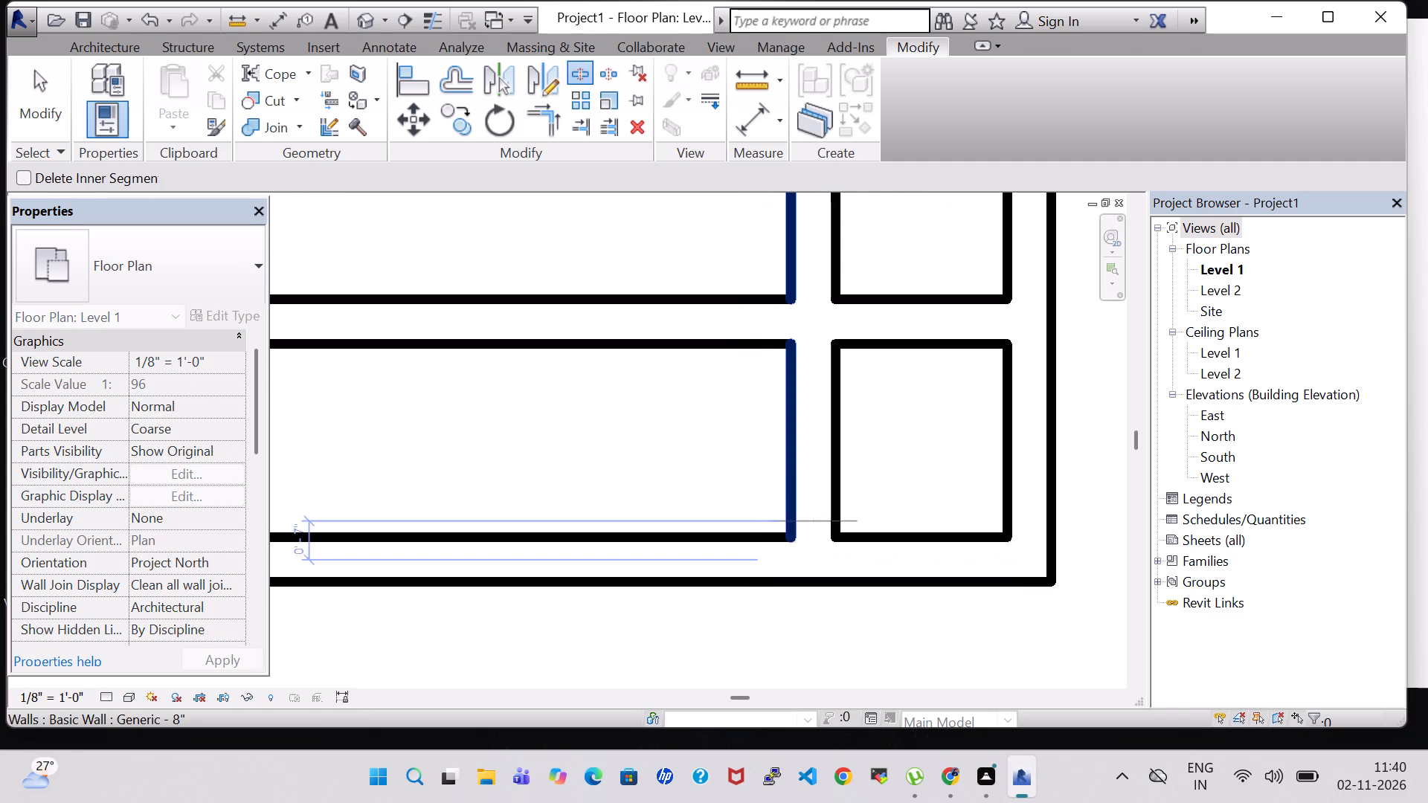
click(808, 344)
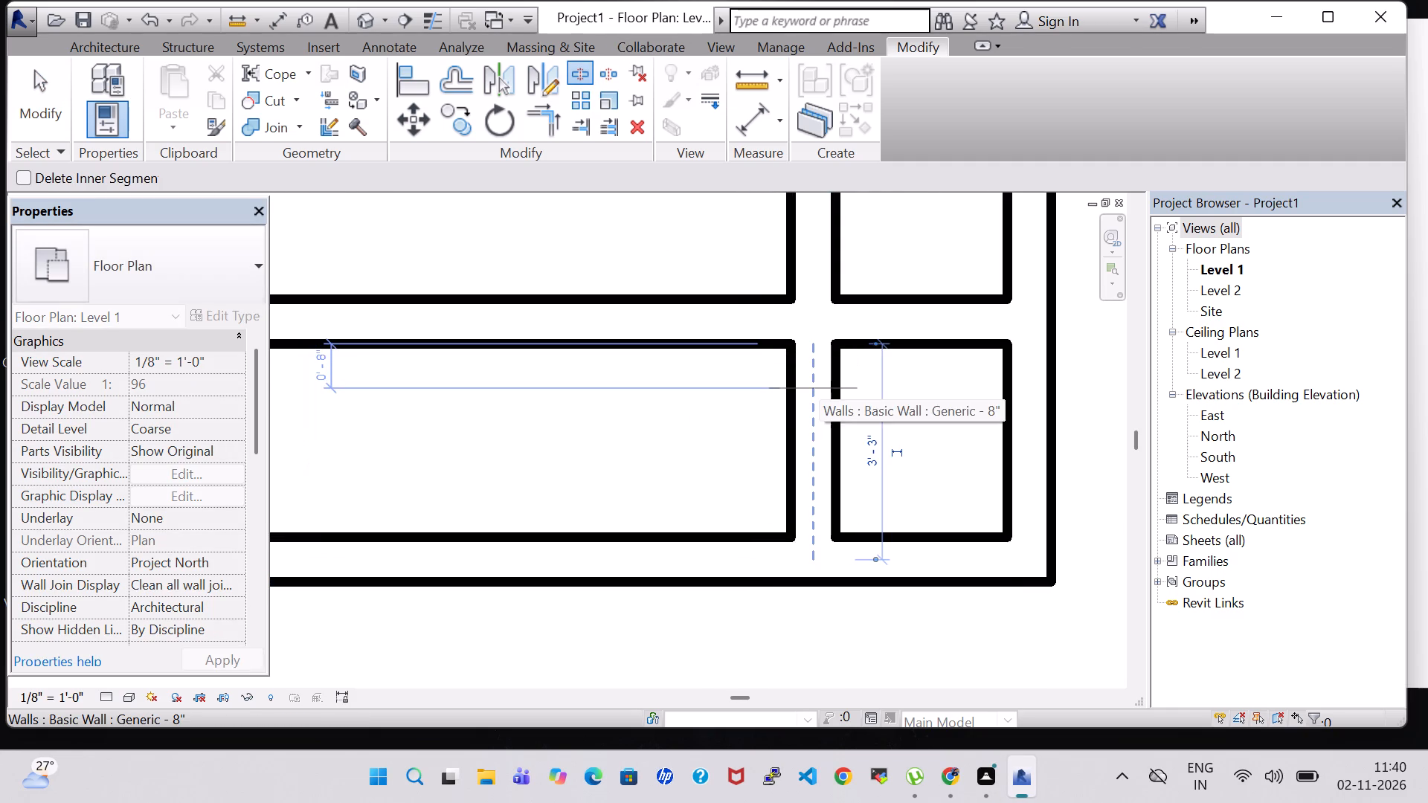
key(Escape)
key(Escape)
click(822, 430)
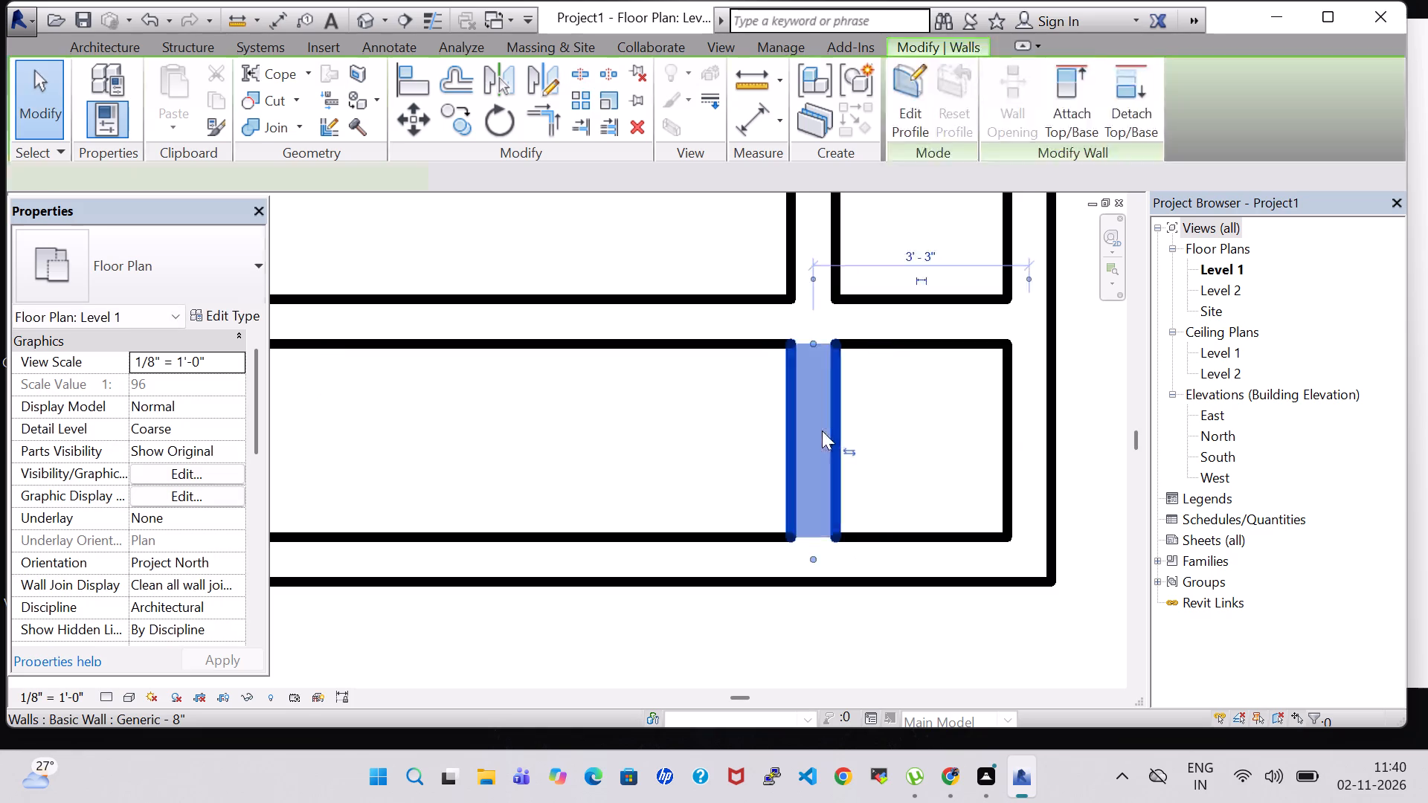
key(Delete)
Split the south interior wall at the east interior wall's east face and delete the stub reaching the east exterior wall.
scroll(822, 430, down, 3)
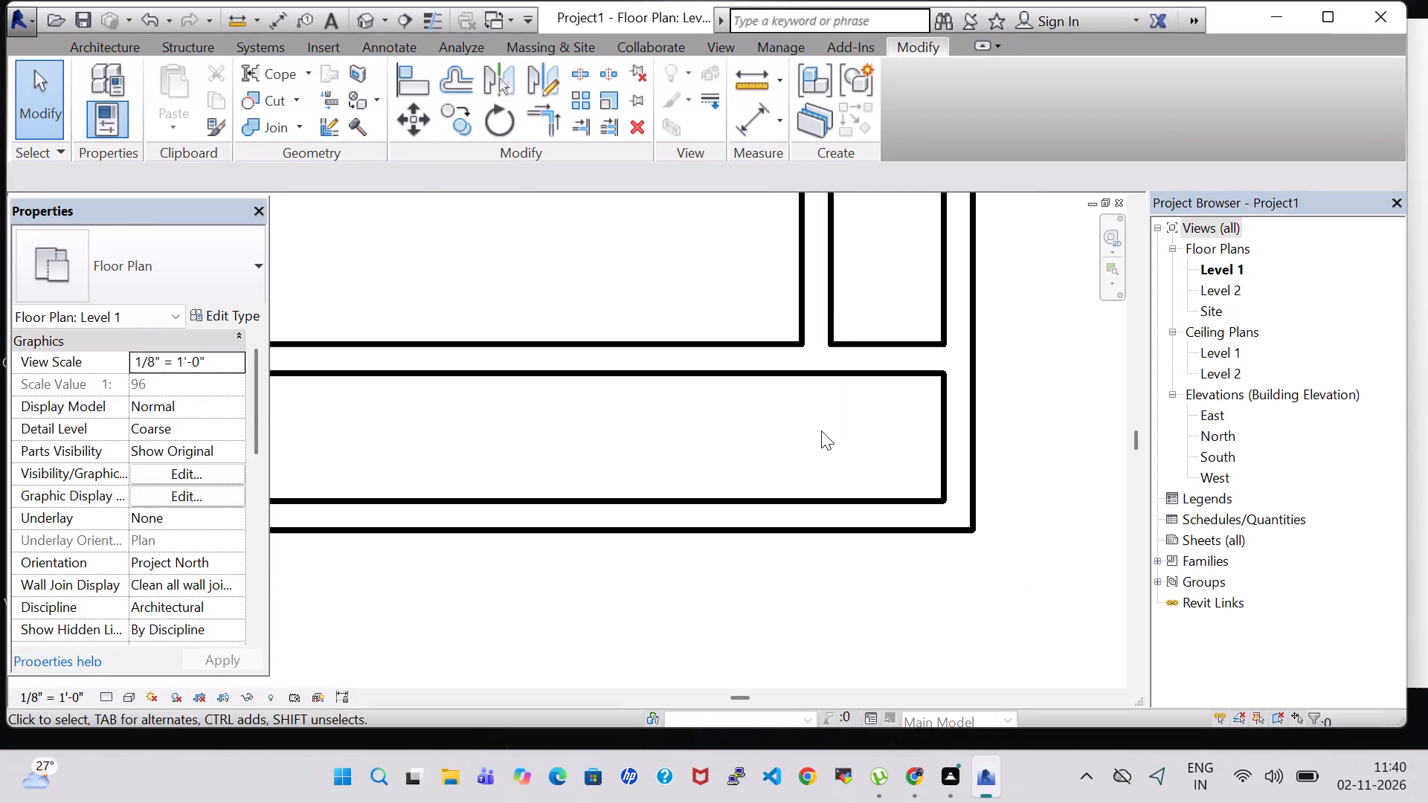
middle_drag(826, 432, 736, 468)
scroll(736, 470, down, 6)
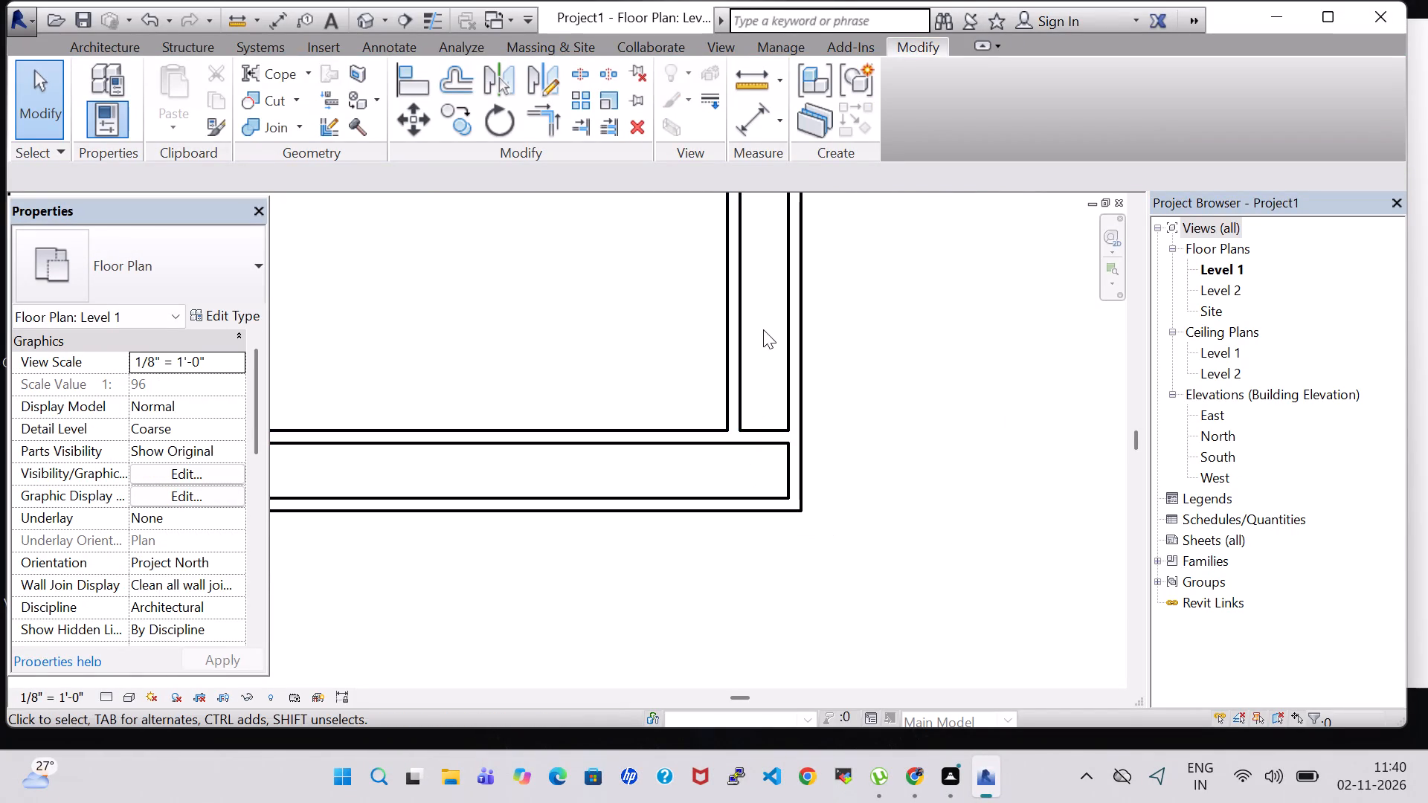
click(127, 45)
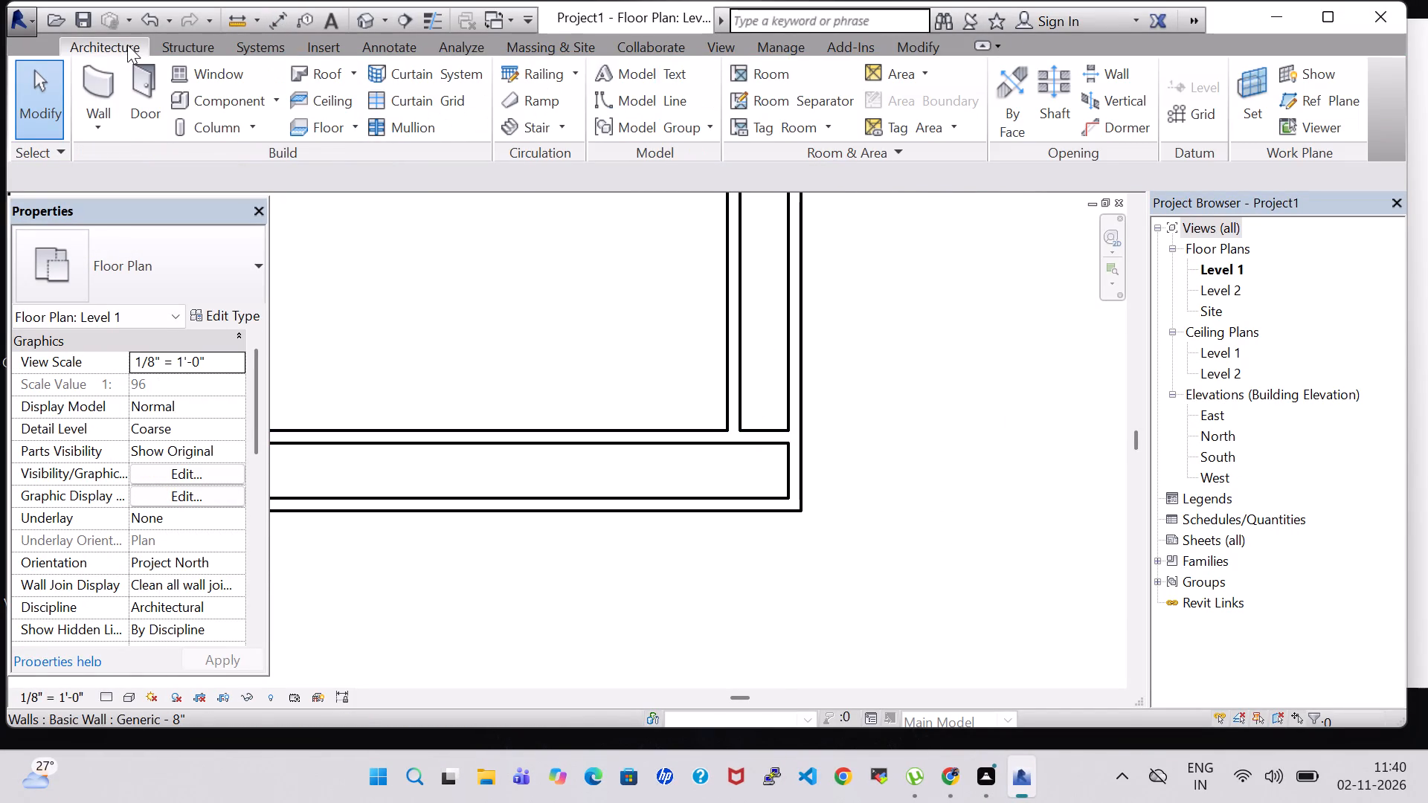
click(925, 42)
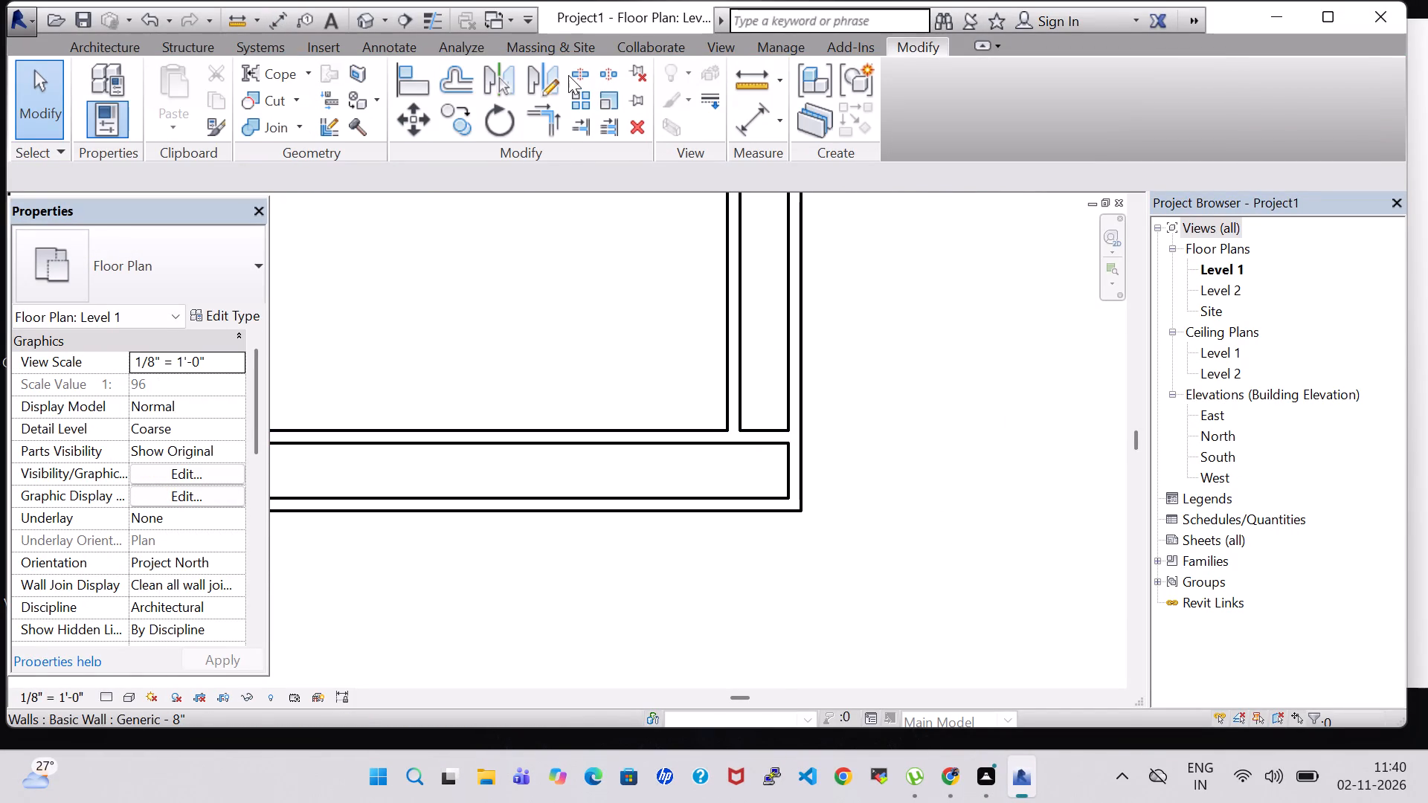
click(568, 75)
scroll(794, 480, up, 9)
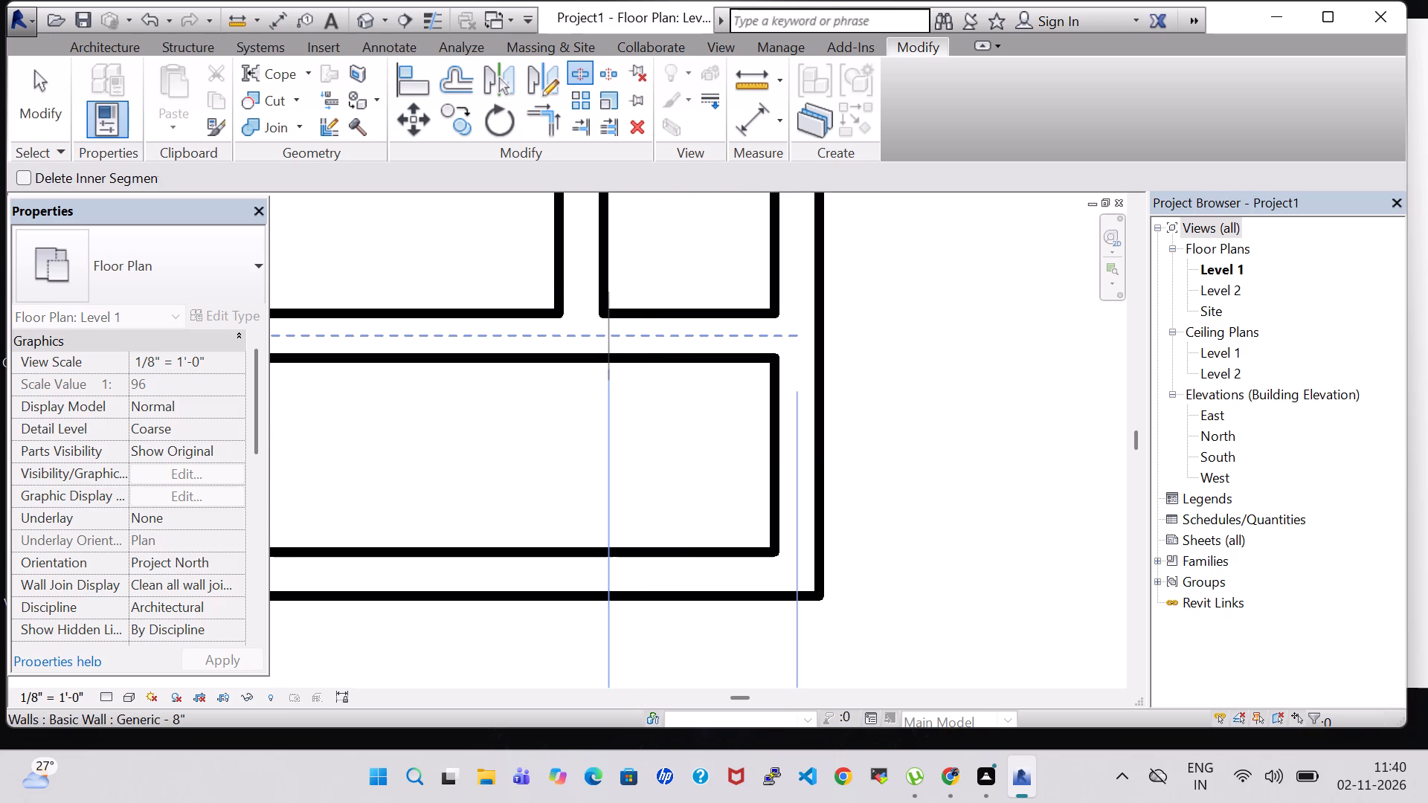
click(603, 329)
key(Escape)
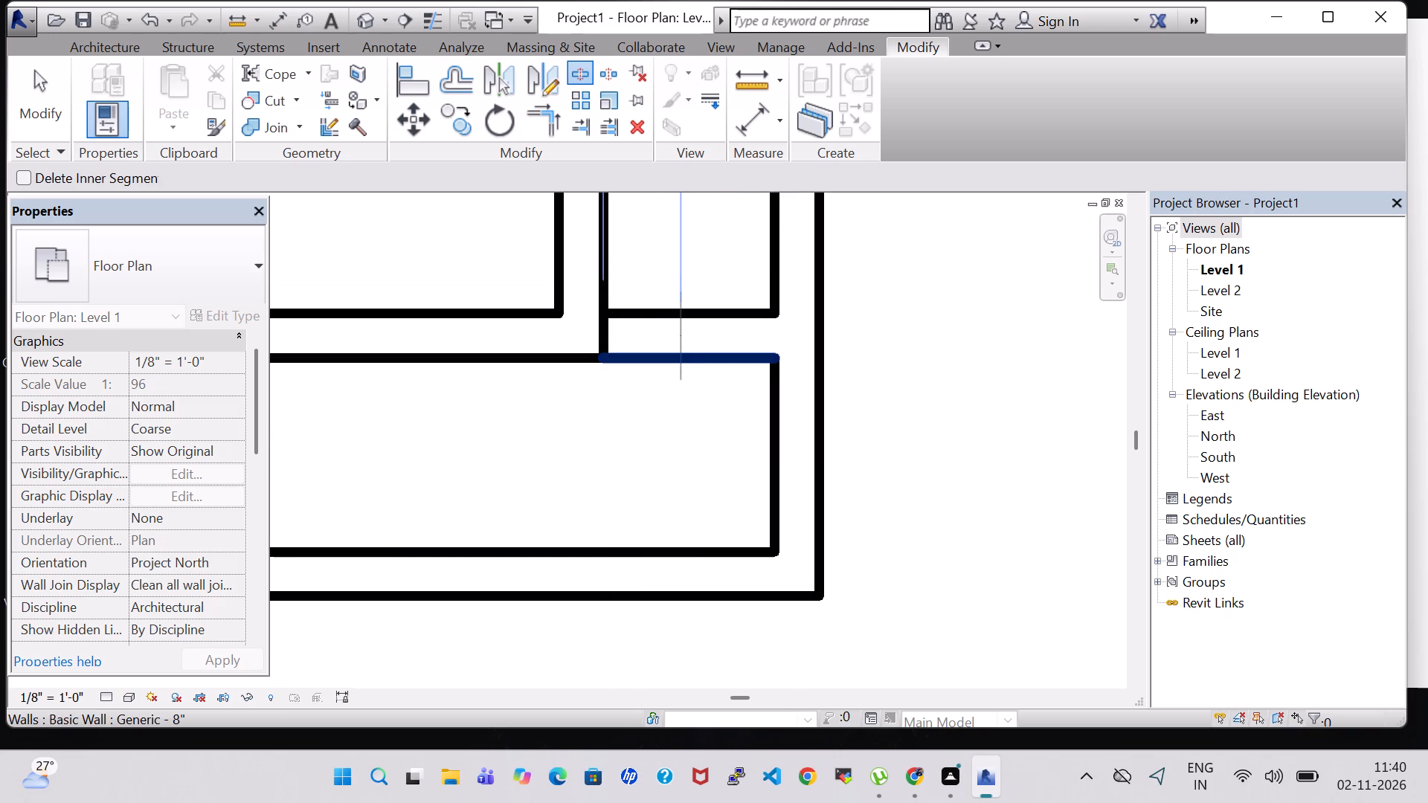
key(Escape)
click(681, 350)
key(Delete)
Draw two walls enclosing a room in the interior ring's southwest corner, about 12' wide and 13' deep.
scroll(681, 350, down, 8)
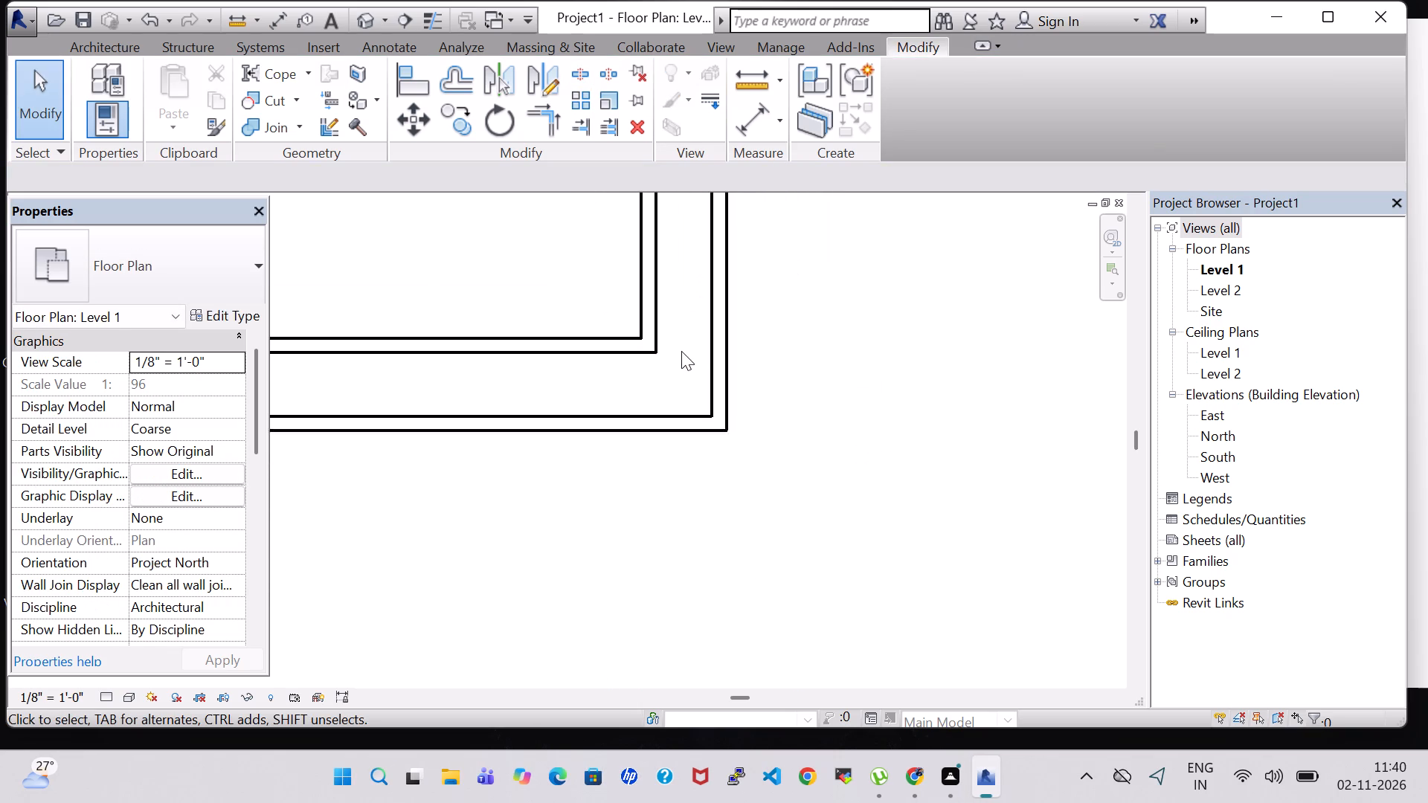
scroll(681, 351, down, 1)
middle_drag(829, 293, 944, 439)
scroll(944, 439, down, 5)
middle_drag(960, 306, 939, 363)
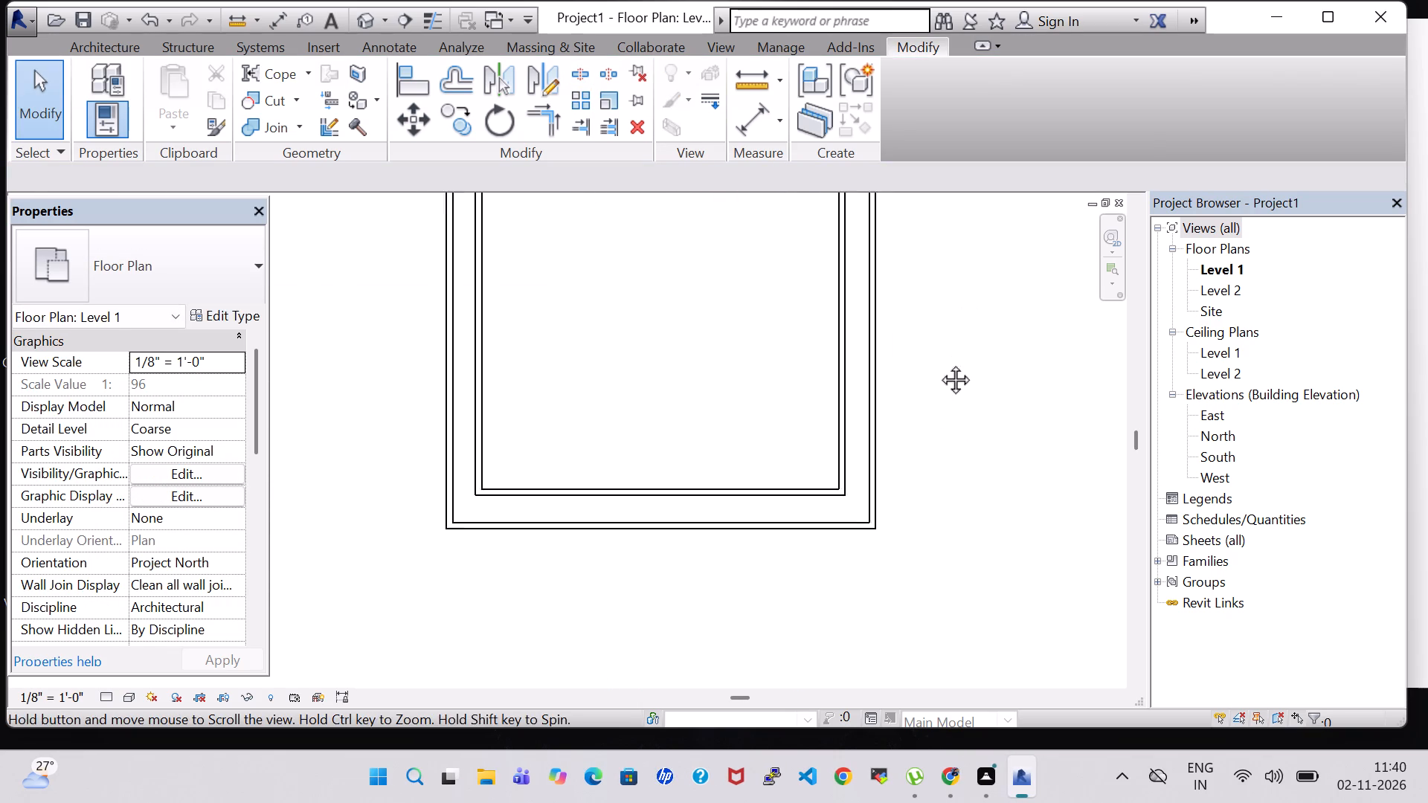
middle_drag(939, 363, 931, 390)
middle_click(924, 410)
scroll(922, 416, down, 2)
middle_drag(942, 313, 906, 362)
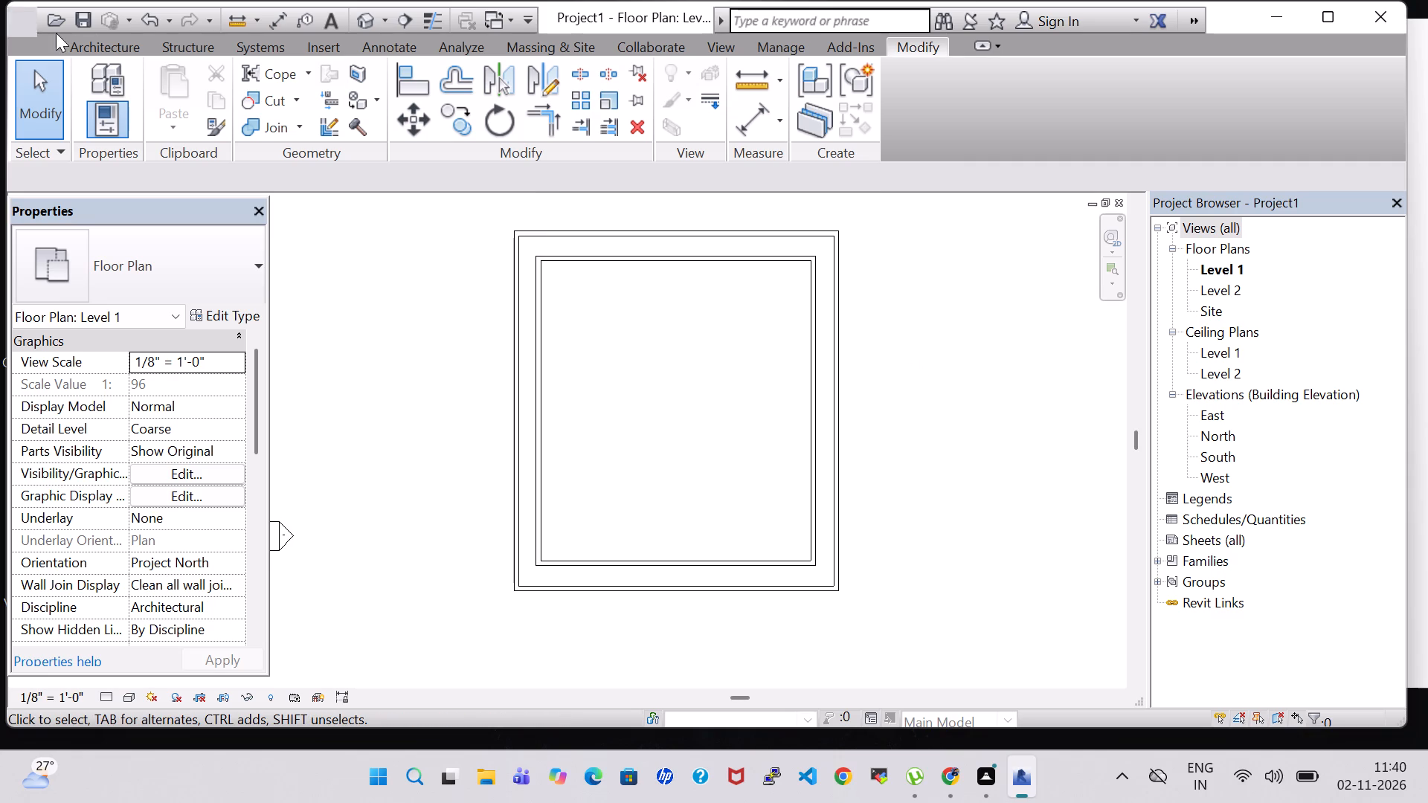
click(115, 46)
click(114, 78)
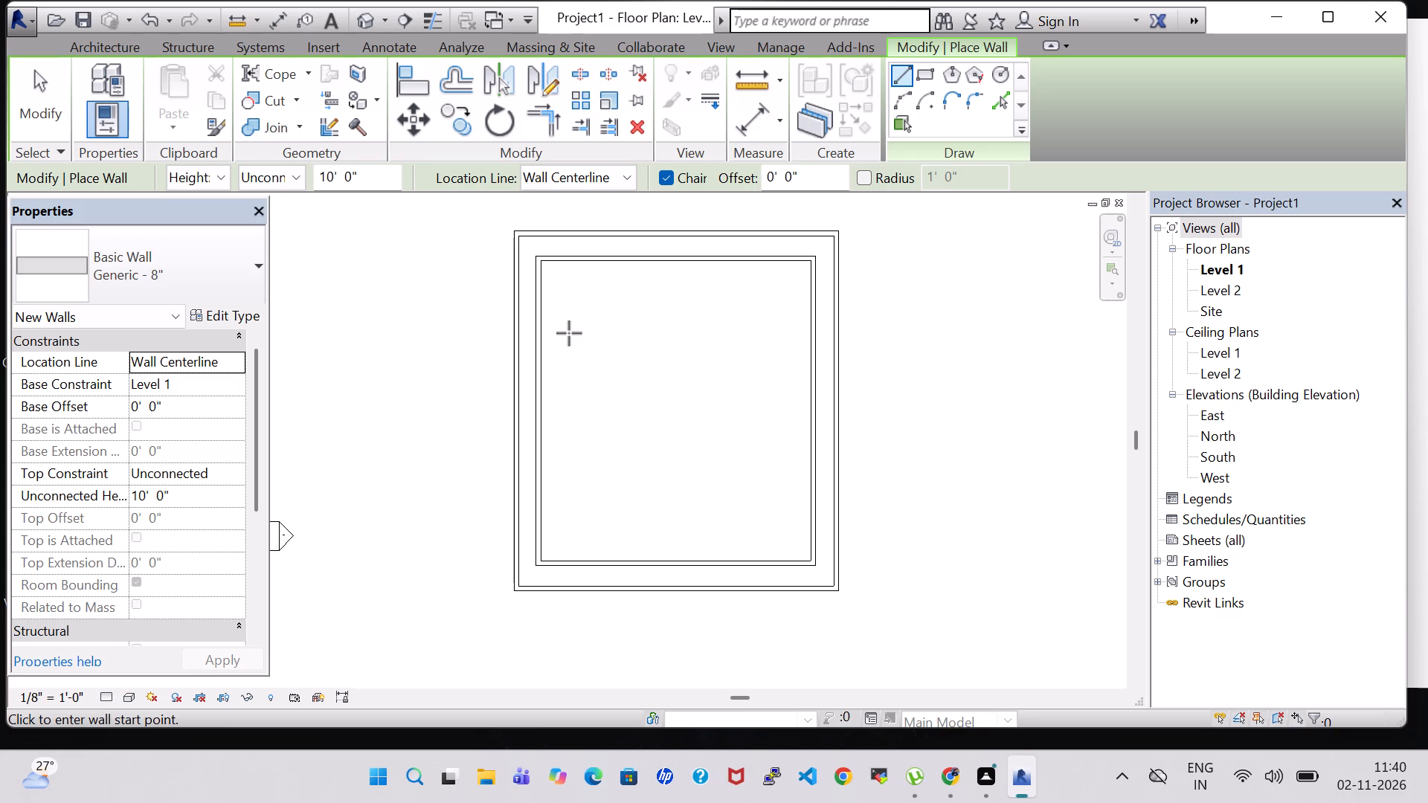
click(535, 471)
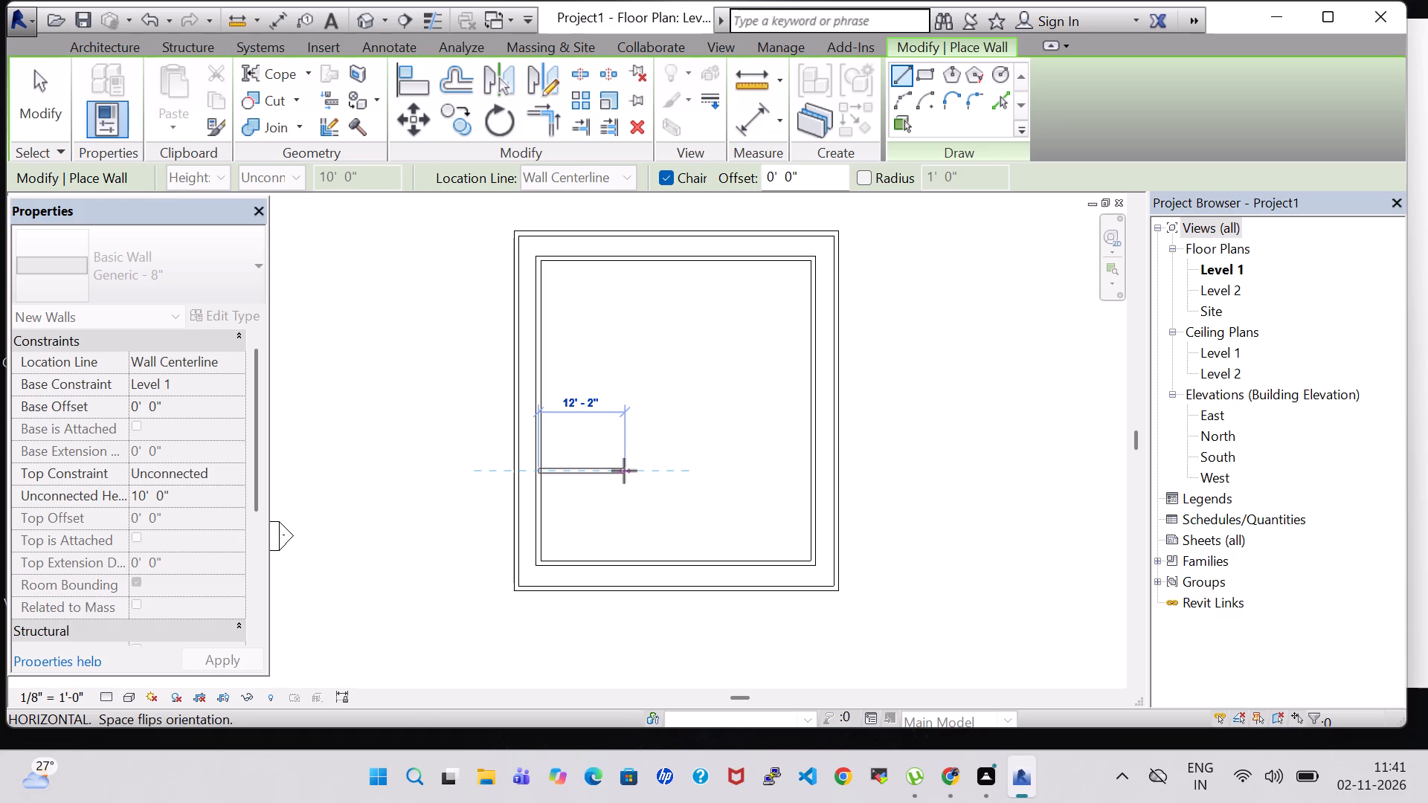
click(624, 471)
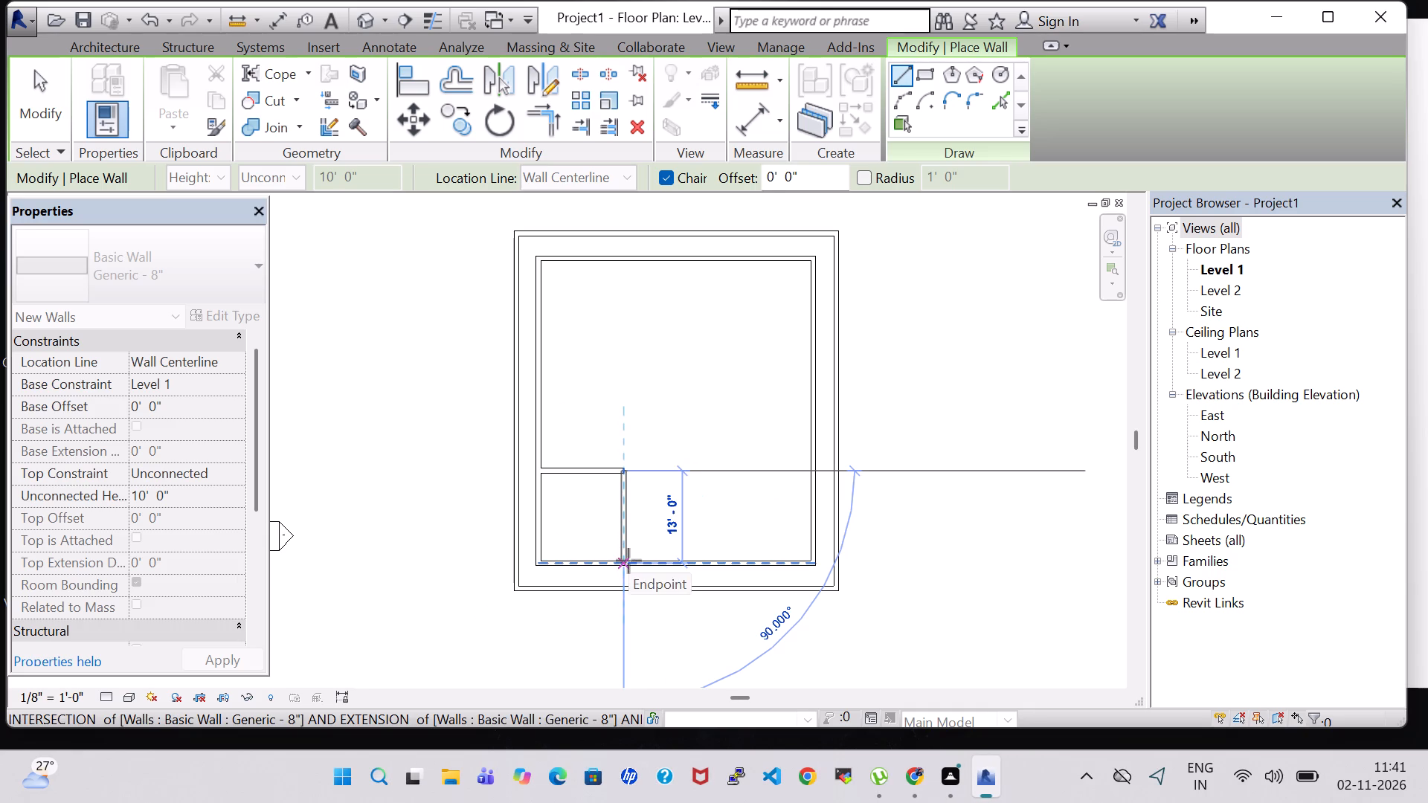
click(628, 561)
key(Escape)
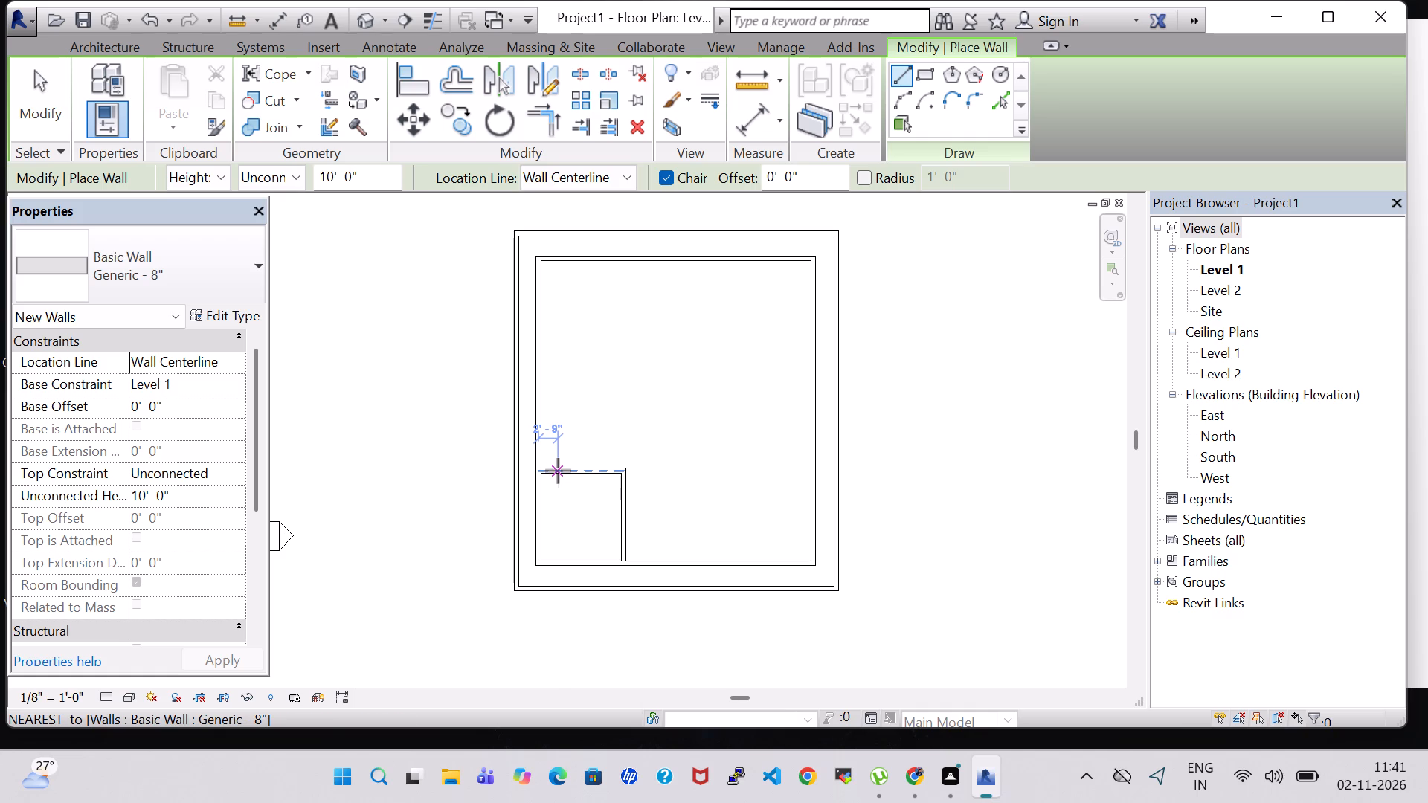
Draw a north-south wall across the southwest room, about 2'-9" east of the west interior wall.
click(558, 471)
click(567, 559)
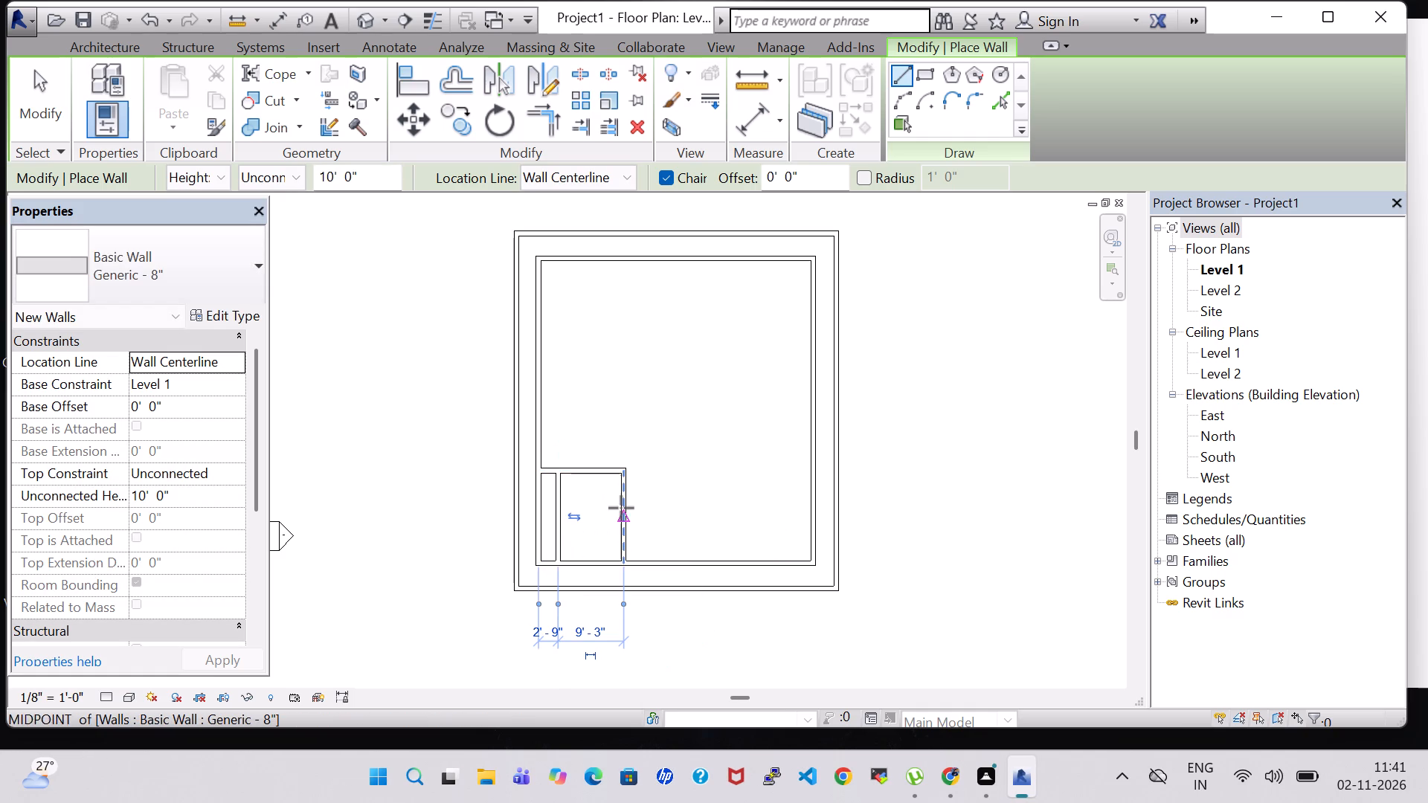
key(Escape)
key(Escape)
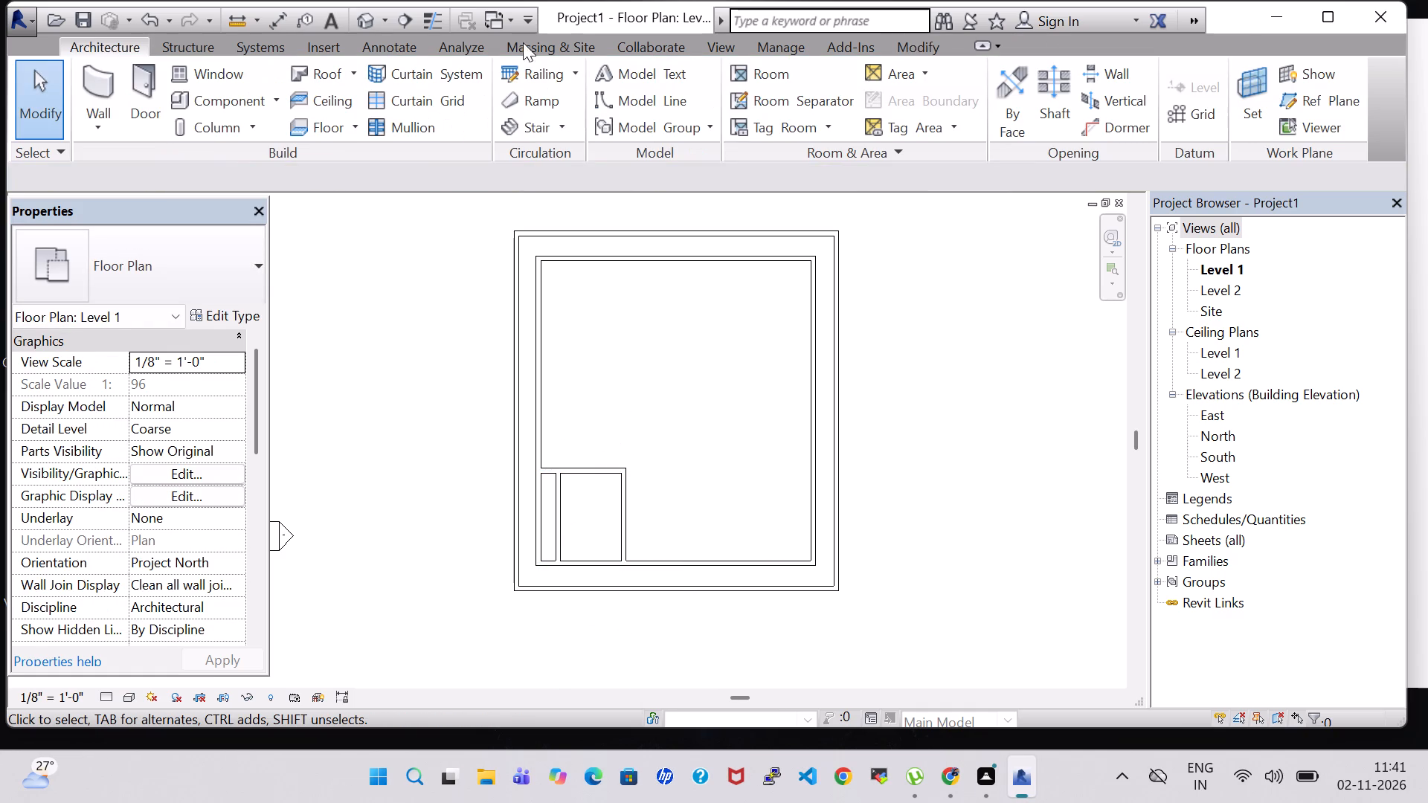
Split the west interior wall at the south face of the southwest room's north wall and delete the segment below it.
click(907, 47)
scroll(594, 161, up, 3)
click(582, 72)
scroll(568, 496, up, 9)
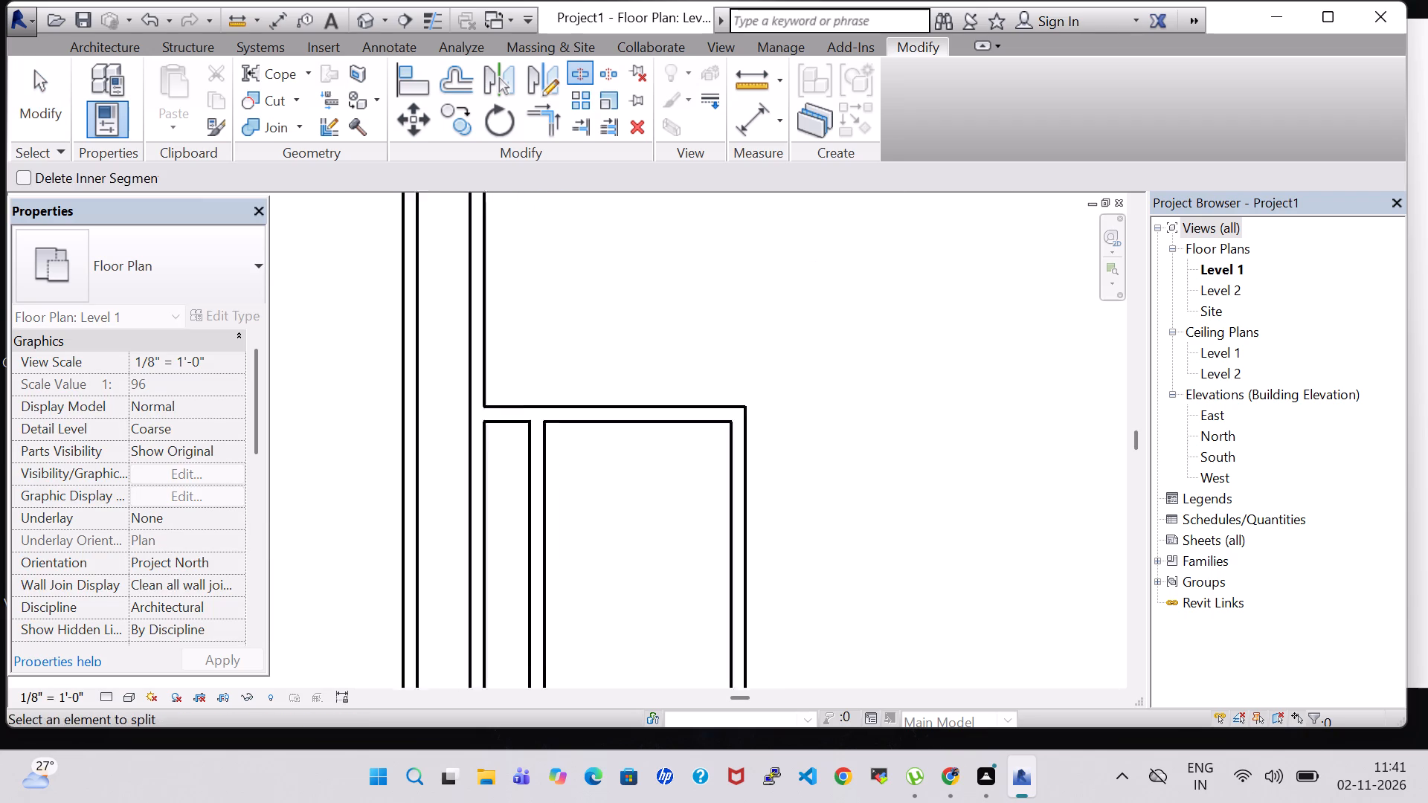
scroll(568, 505, up, 2)
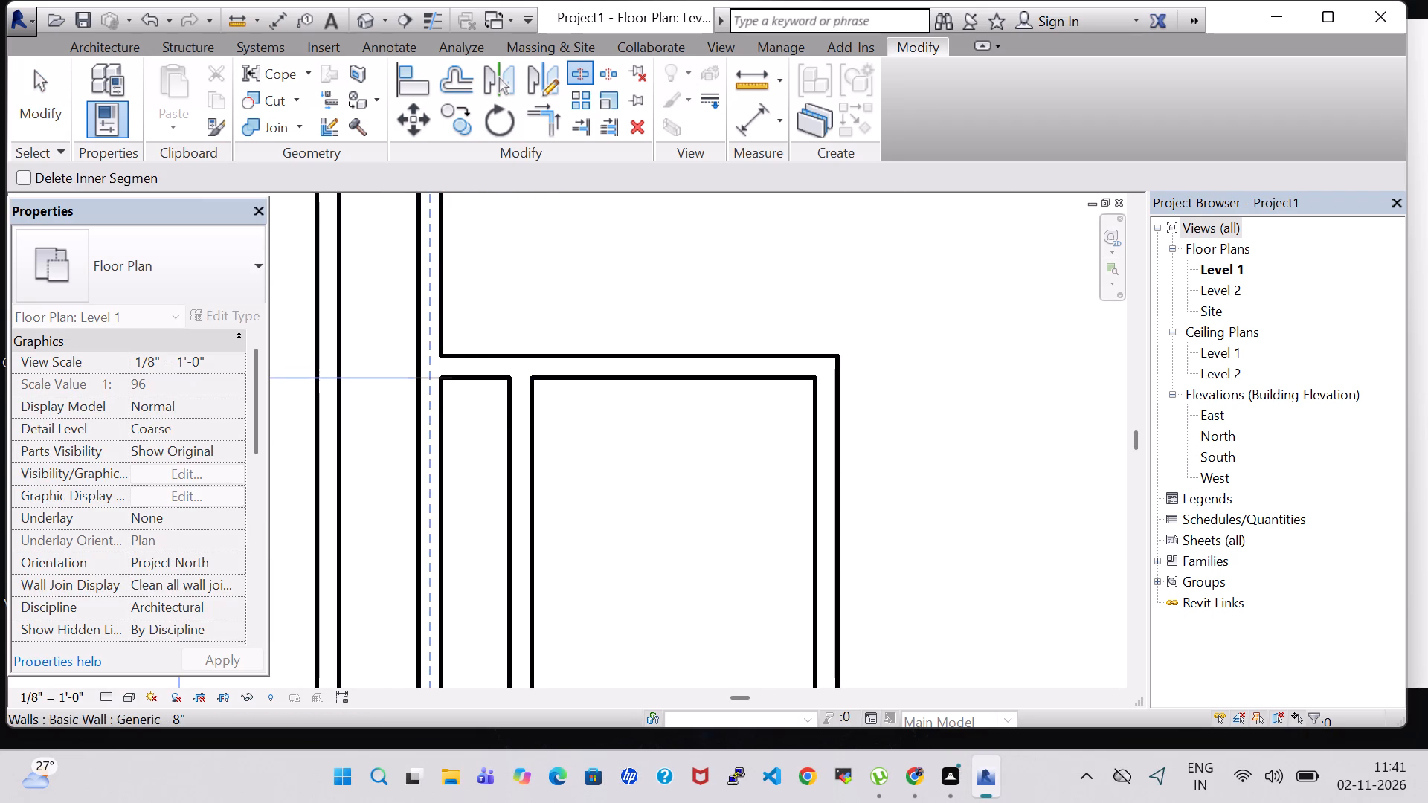
click(433, 378)
scroll(474, 487, down, 2)
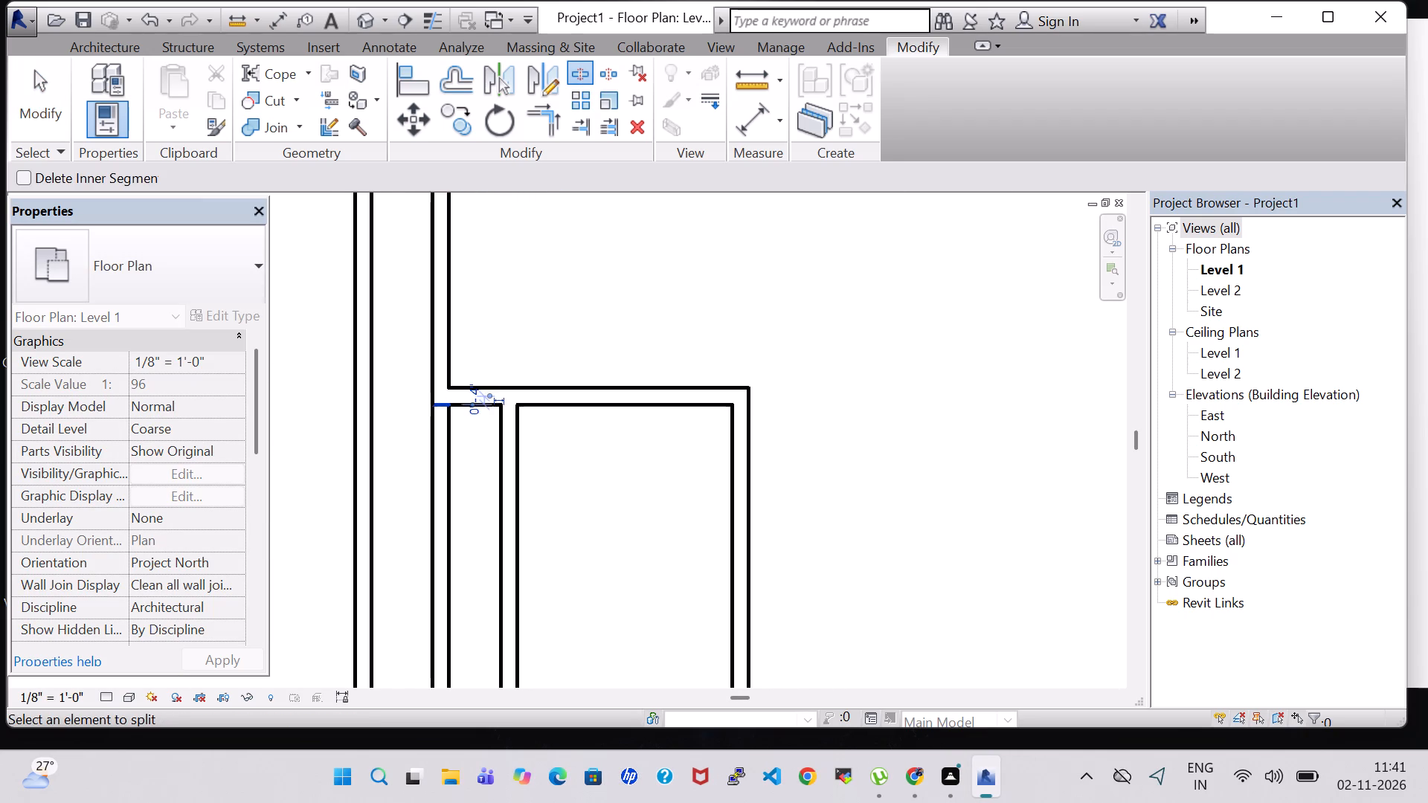
scroll(547, 475, down, 3)
key(Escape)
key(Escape)
click(475, 515)
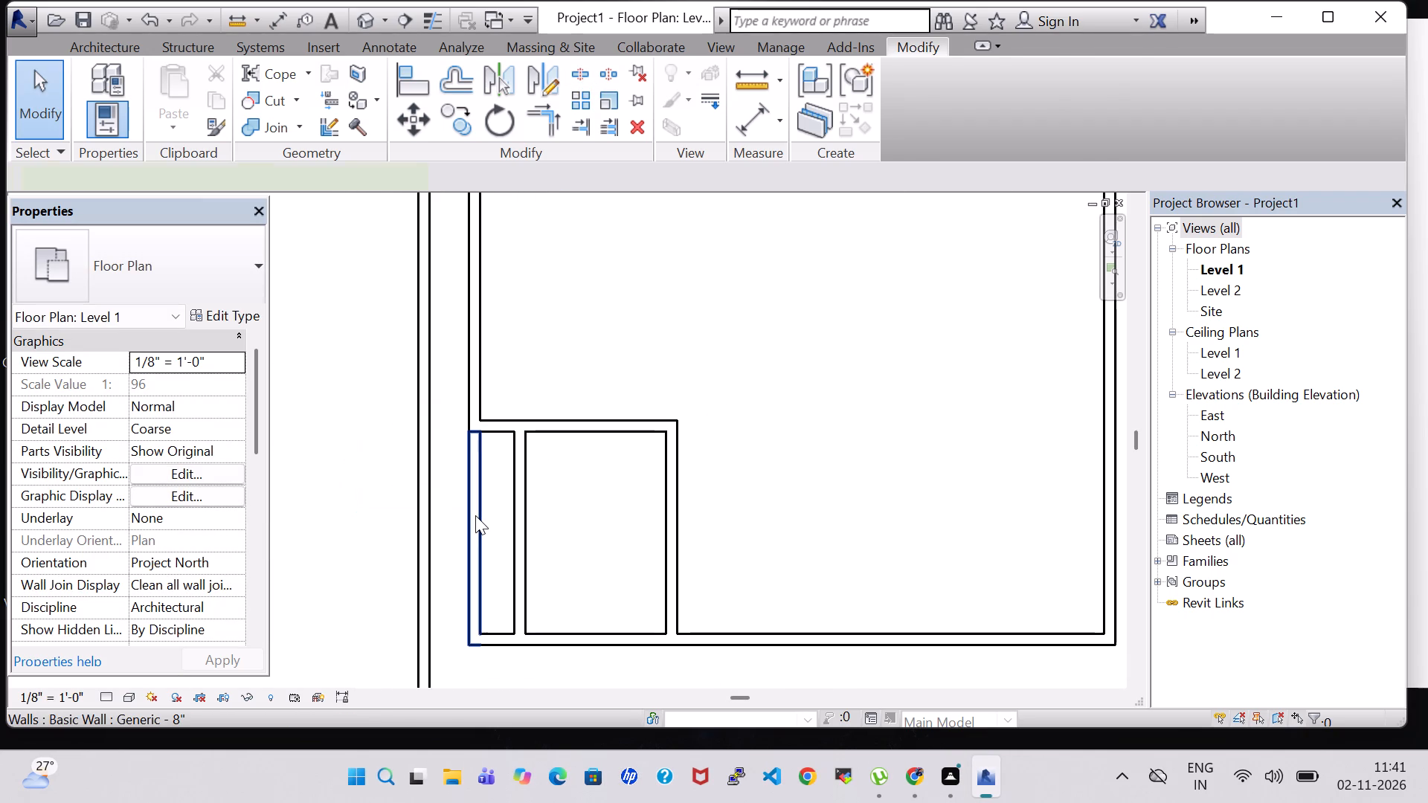
key(Delete)
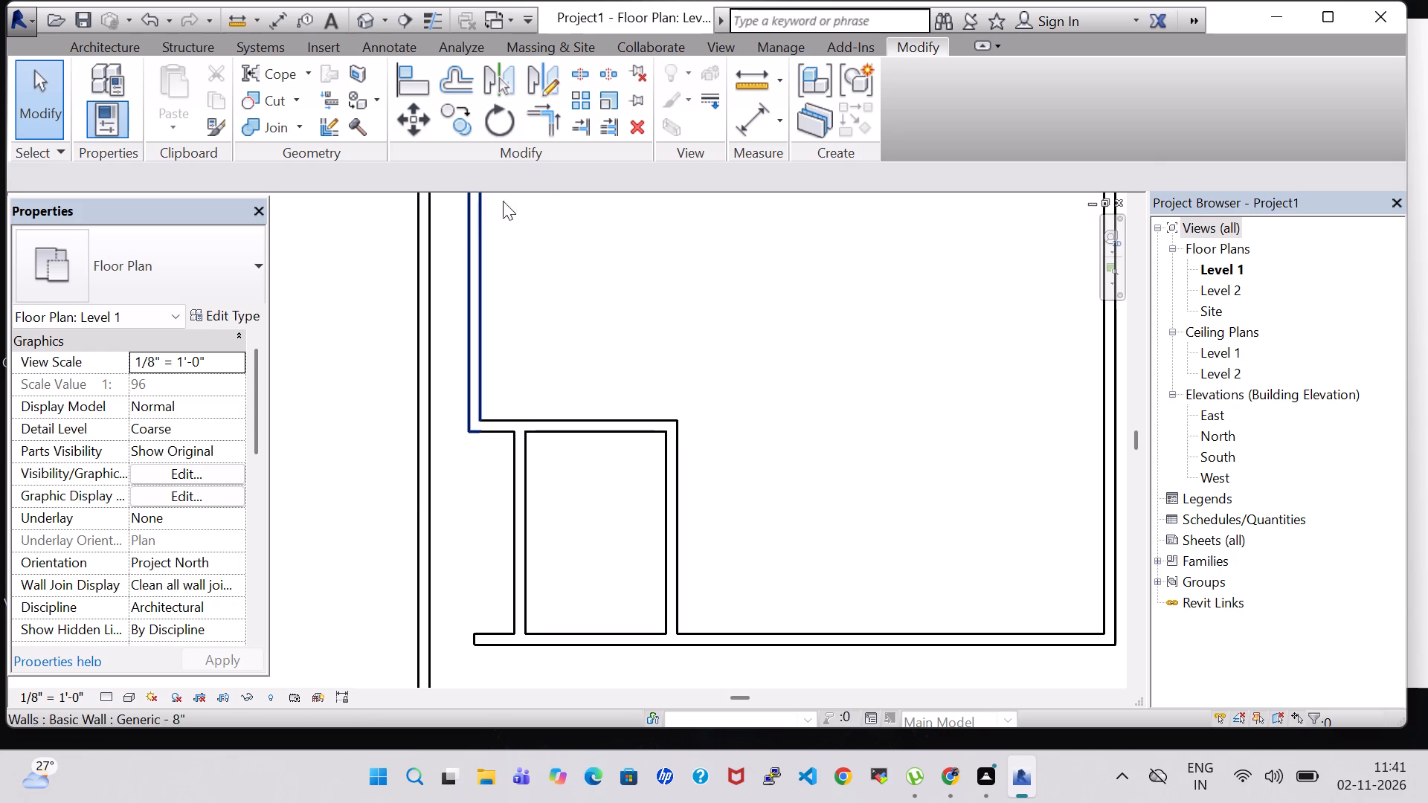
Split the south interior wall at the southwest room's new west wall's outer face and delete the stub projecting west.
click(592, 73)
scroll(476, 641, up, 5)
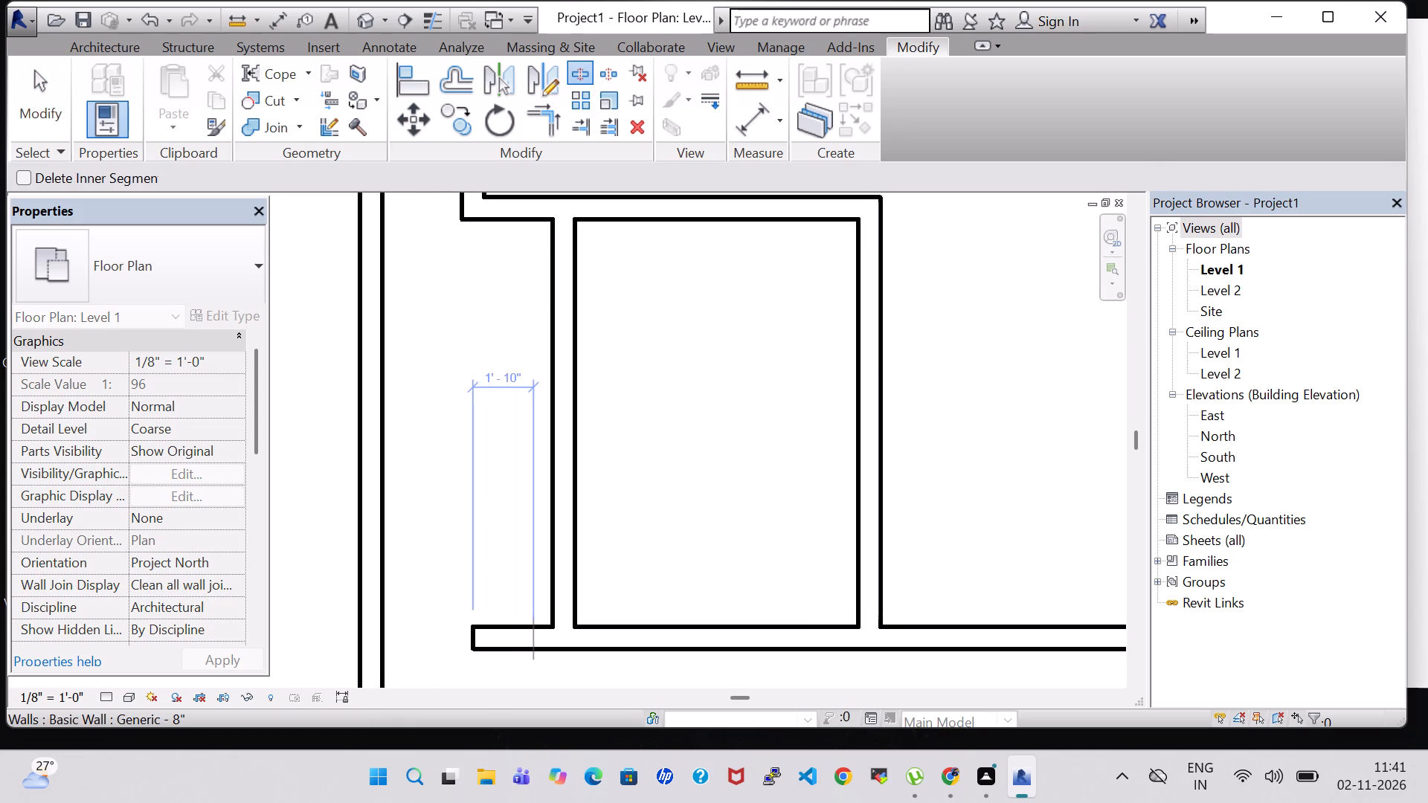
click(554, 647)
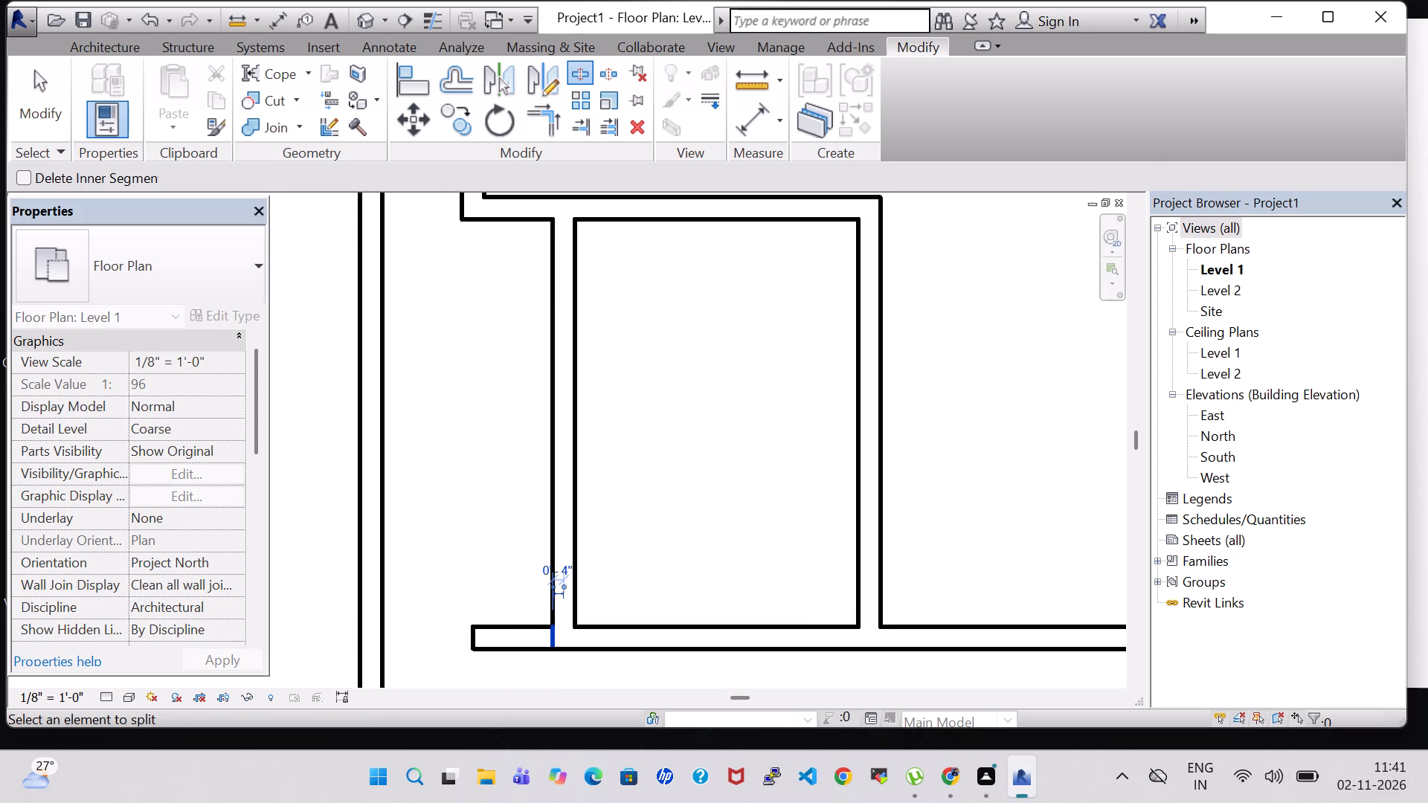
key(Escape)
key(Escape)
click(497, 635)
key(Delete)
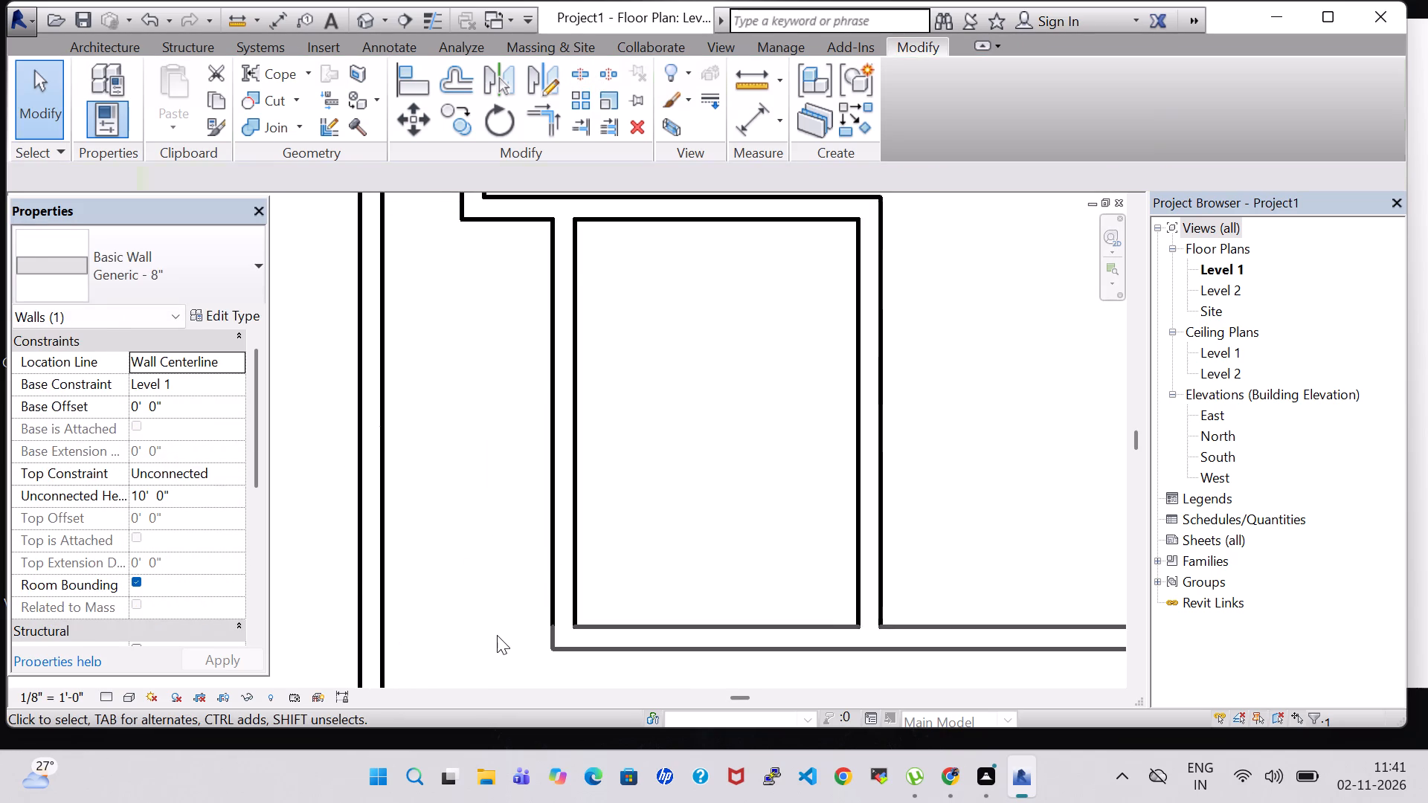
scroll(497, 635, down, 6)
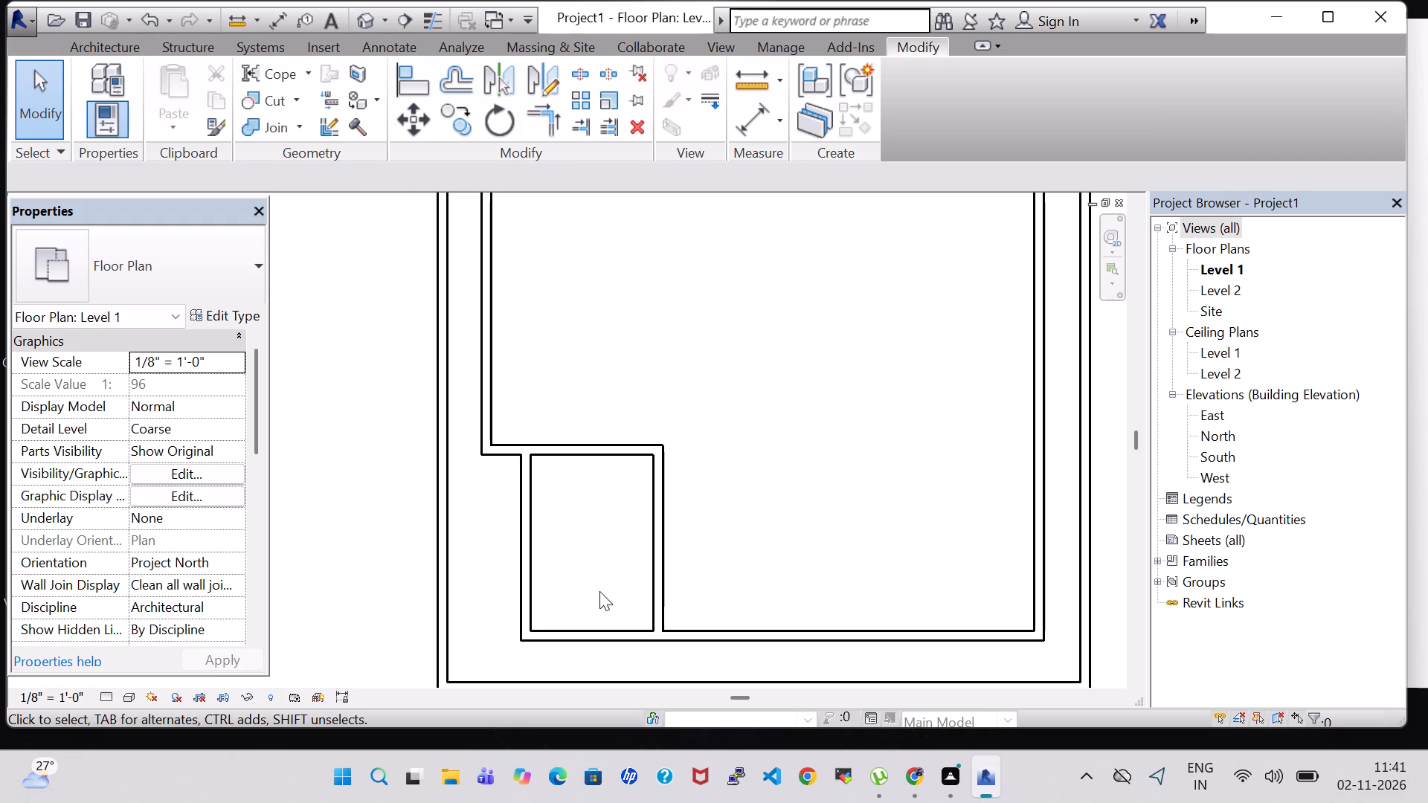
Nudge the southwest room's east wall eastward until it is about 12' from the room's west wall.
click(654, 589)
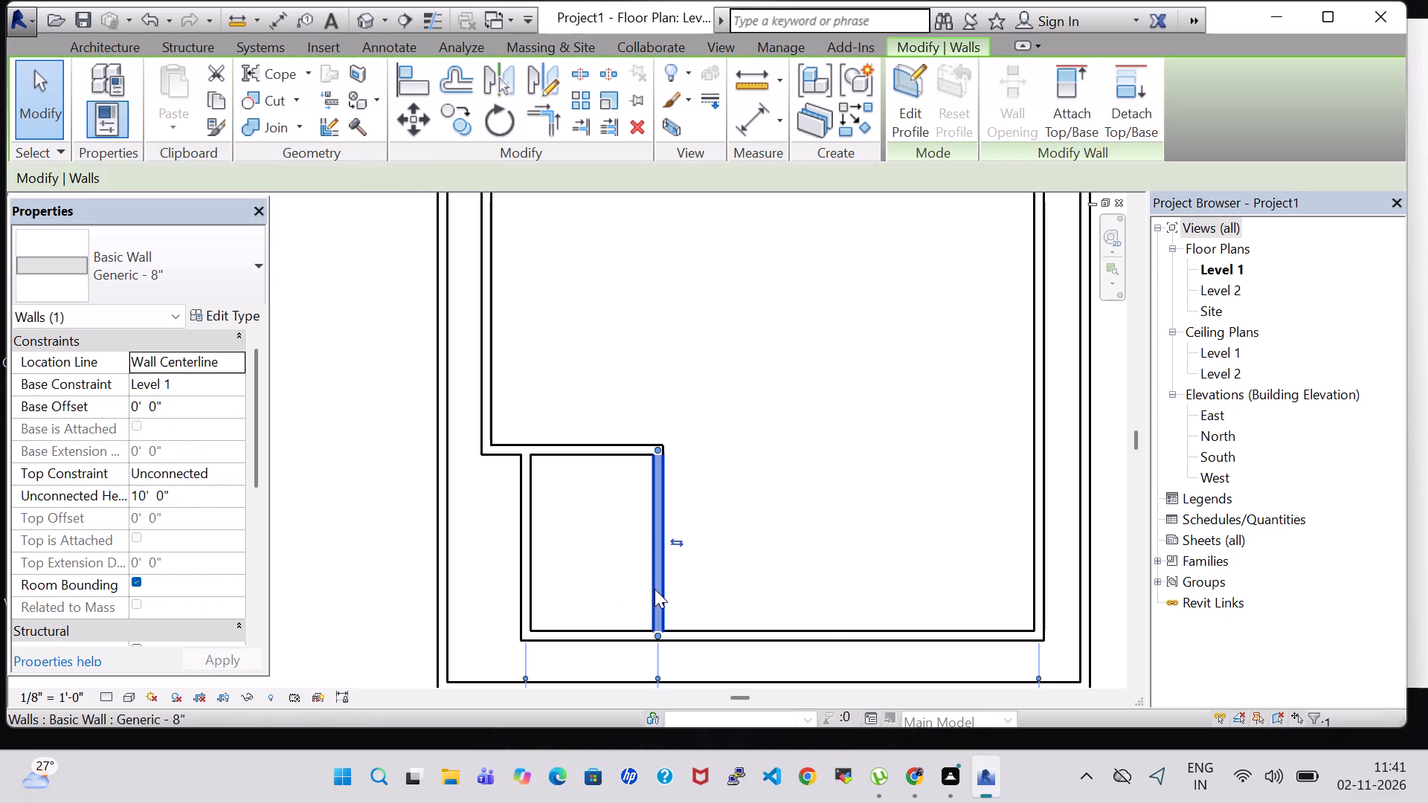
key(Right)
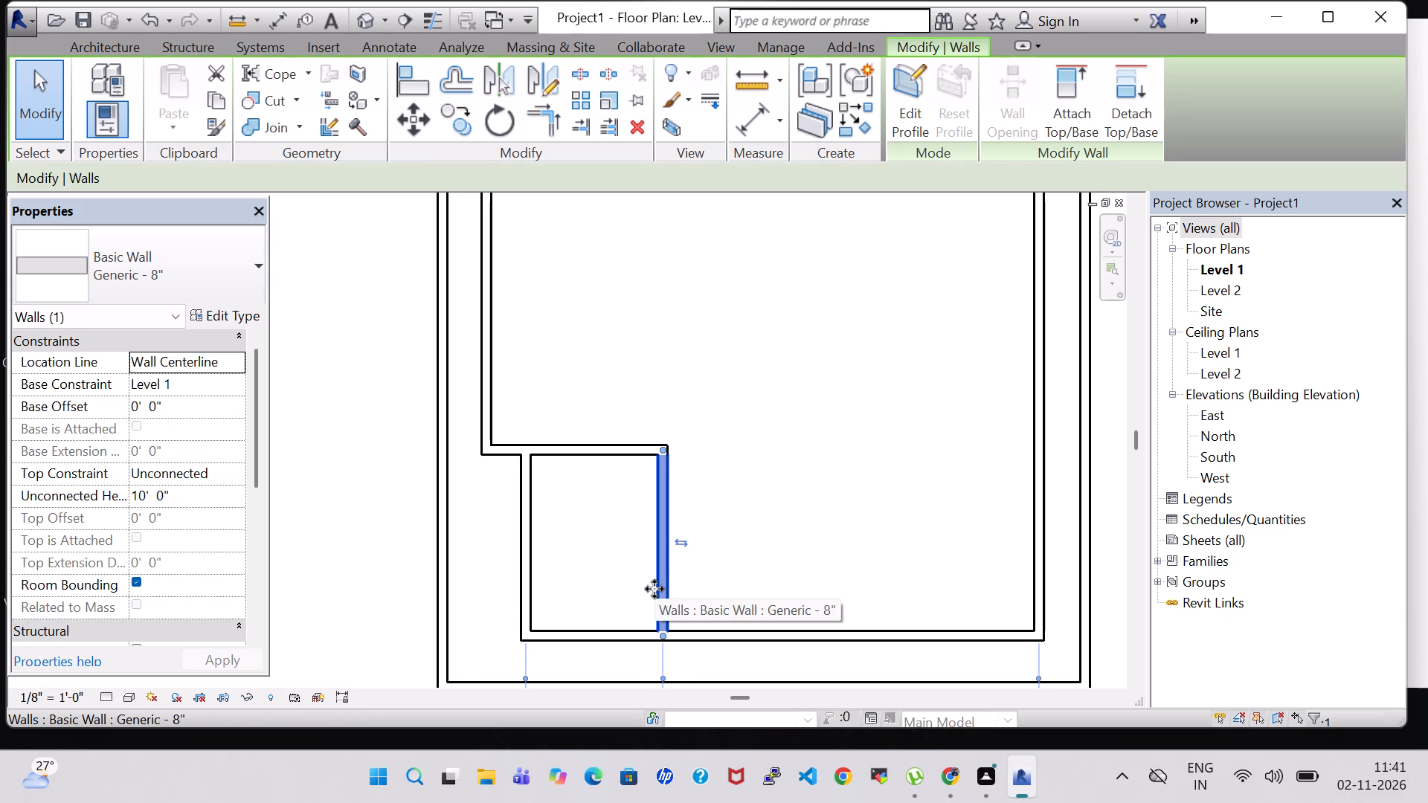
scroll(654, 589, down, 1)
middle_drag(766, 556, 733, 509)
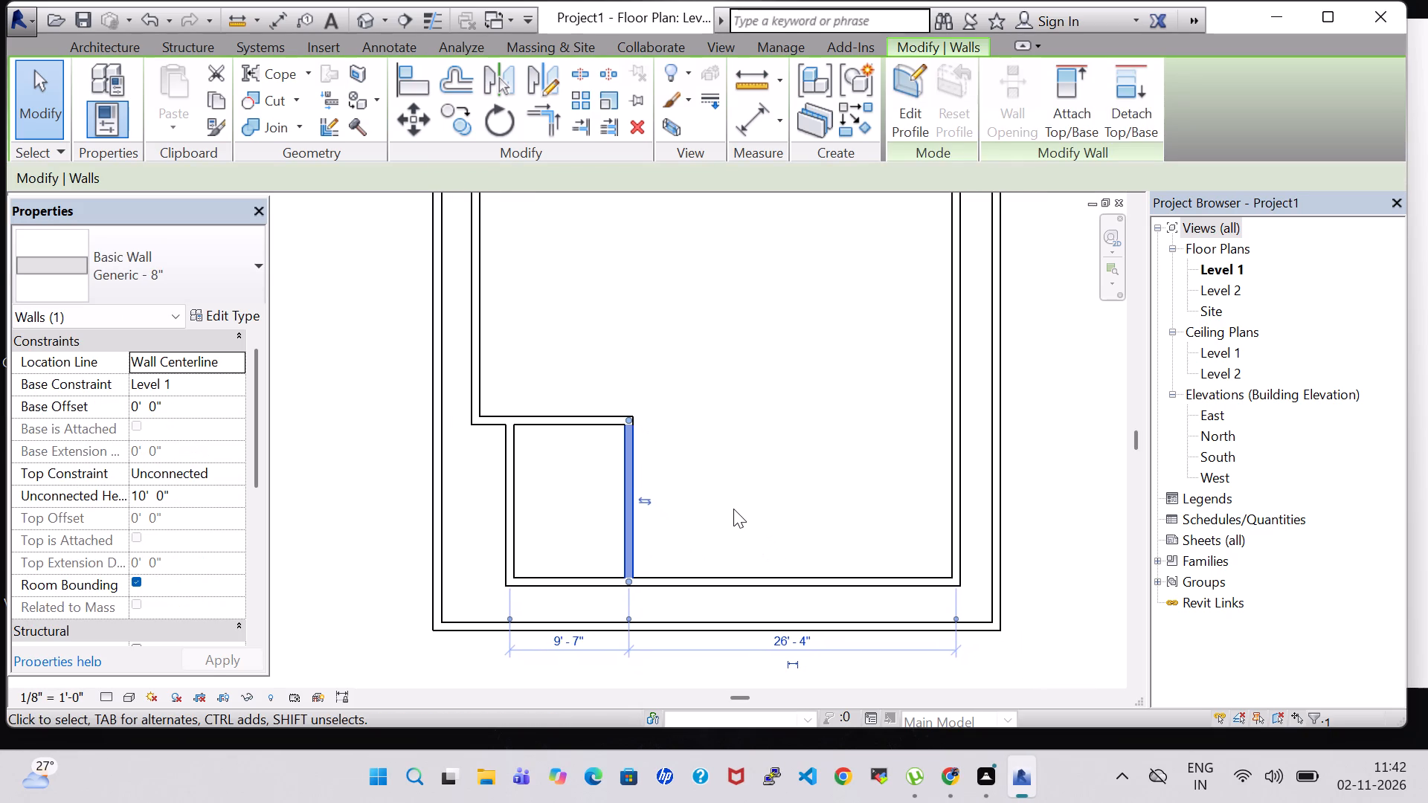
key(Right)
key(Right)
key(Right)
key(Right)
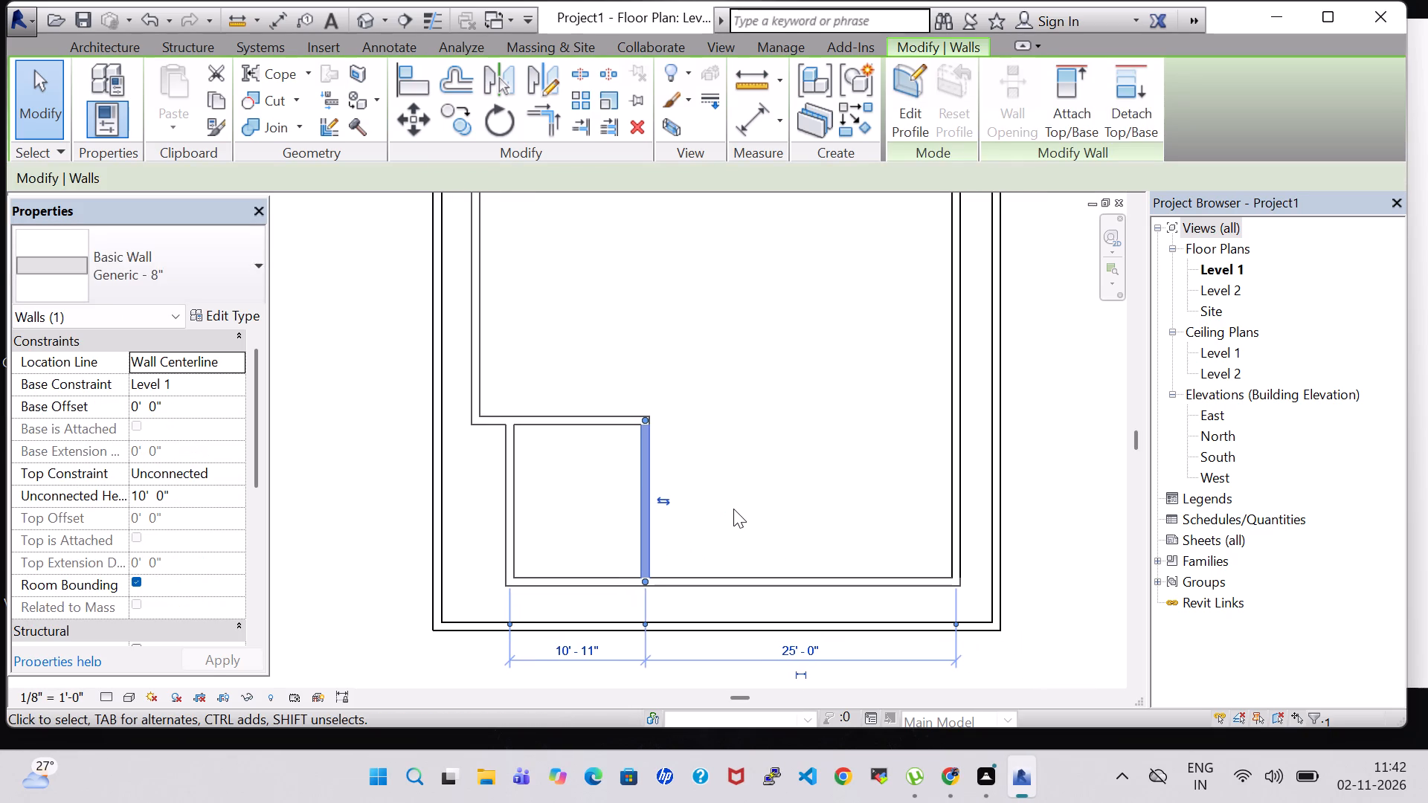
key(Right)
key(Right)
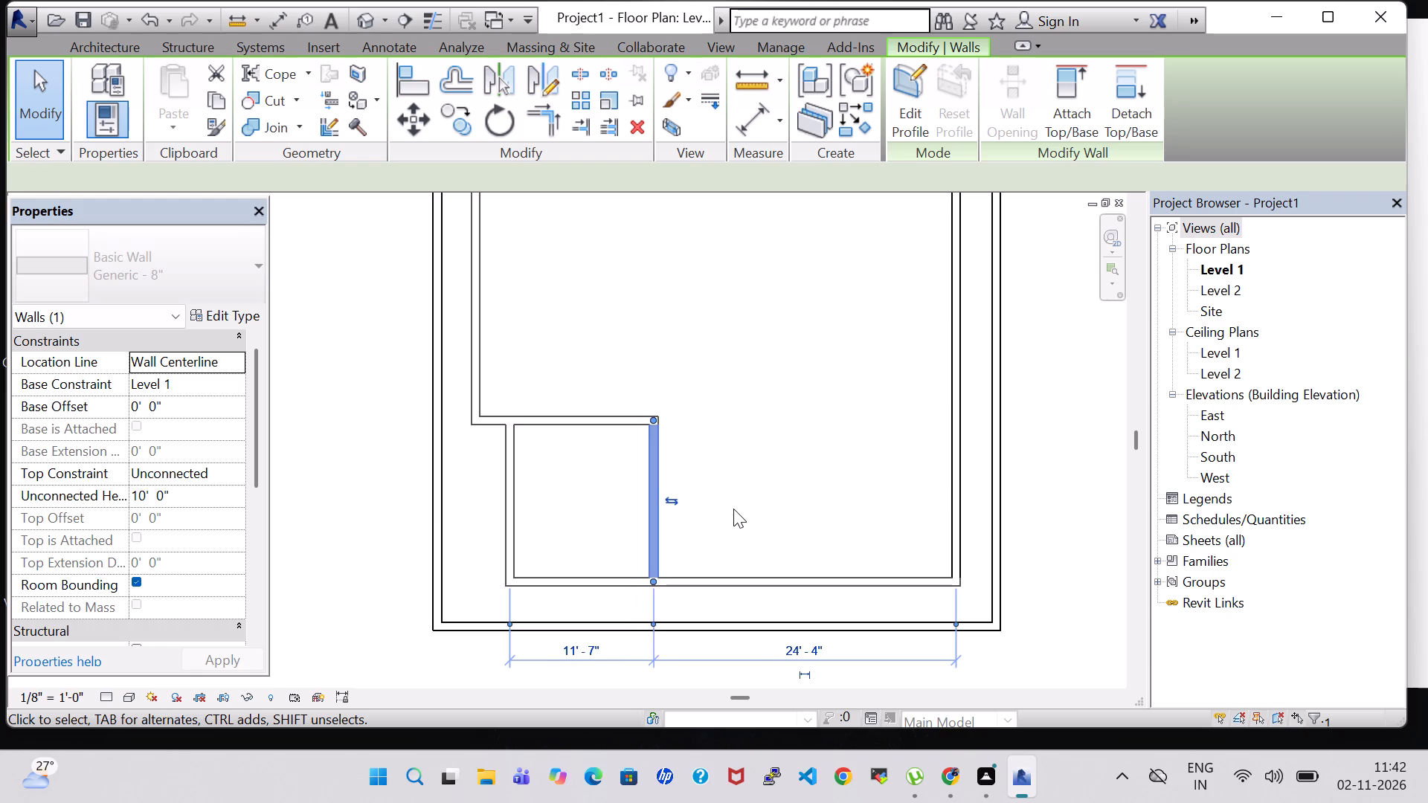
key(Right)
key(Right)
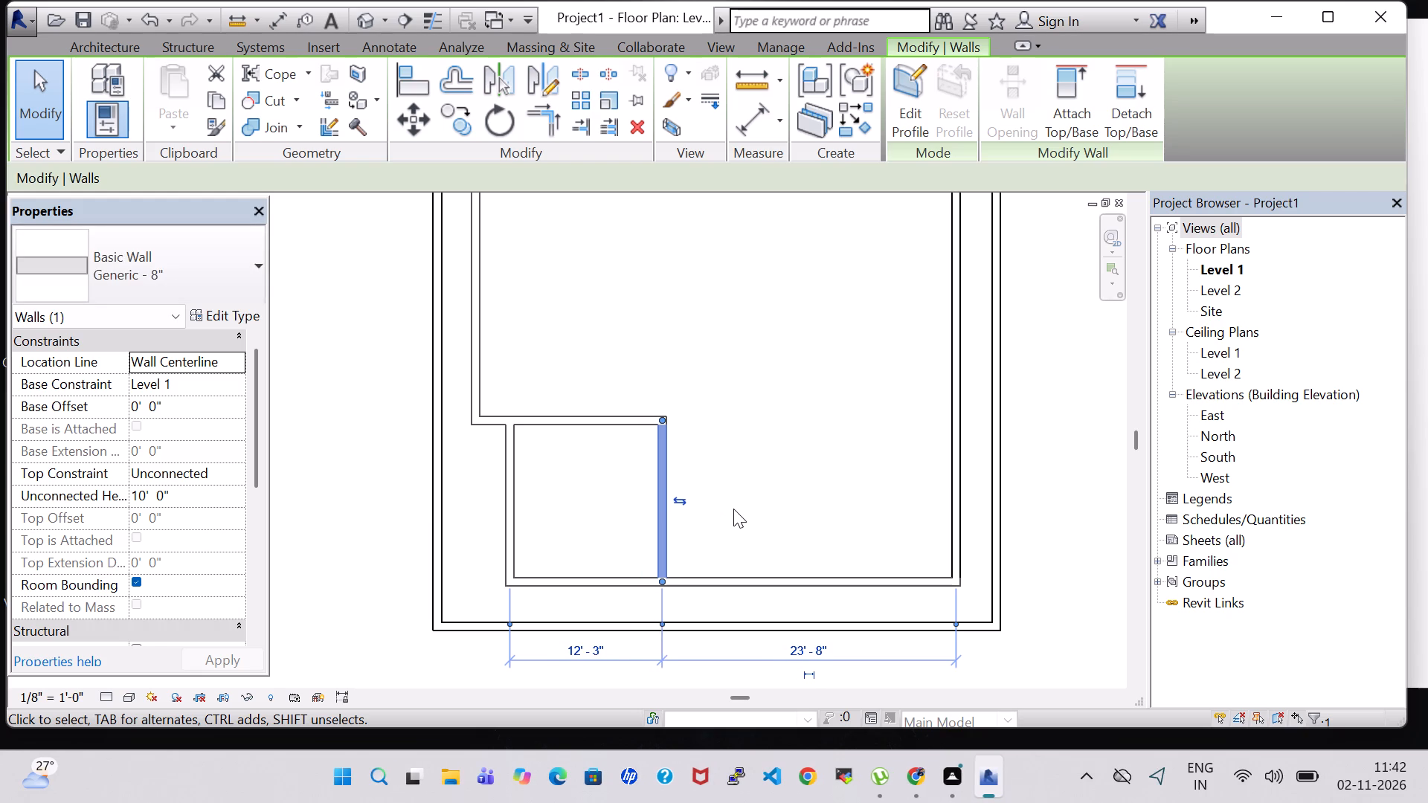
key(Left)
click(338, 480)
Draw a horizontal wall from the southwest room's northeast corner to the east interior wall.
scroll(345, 514, down, 1)
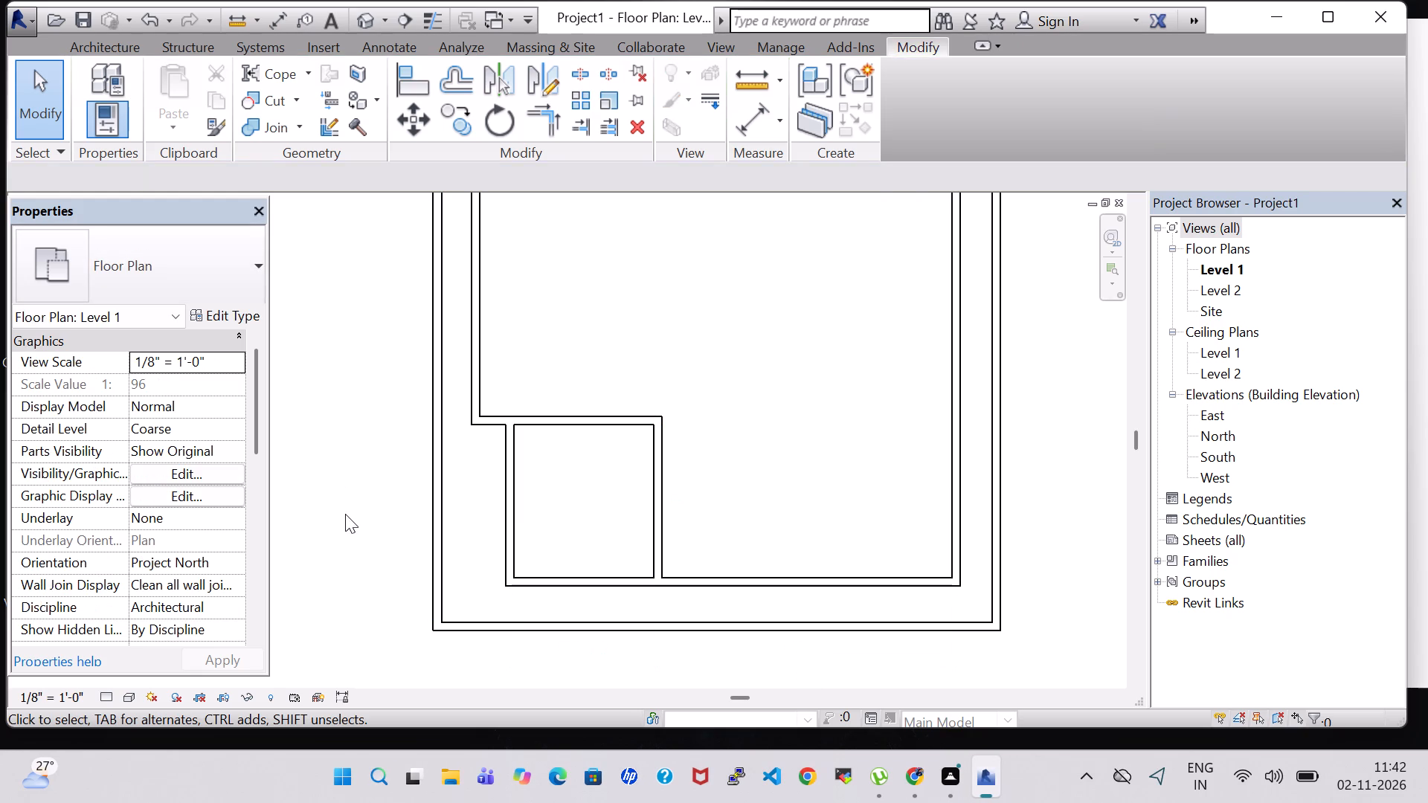
scroll(345, 514, down, 1)
middle_drag(642, 451, 552, 470)
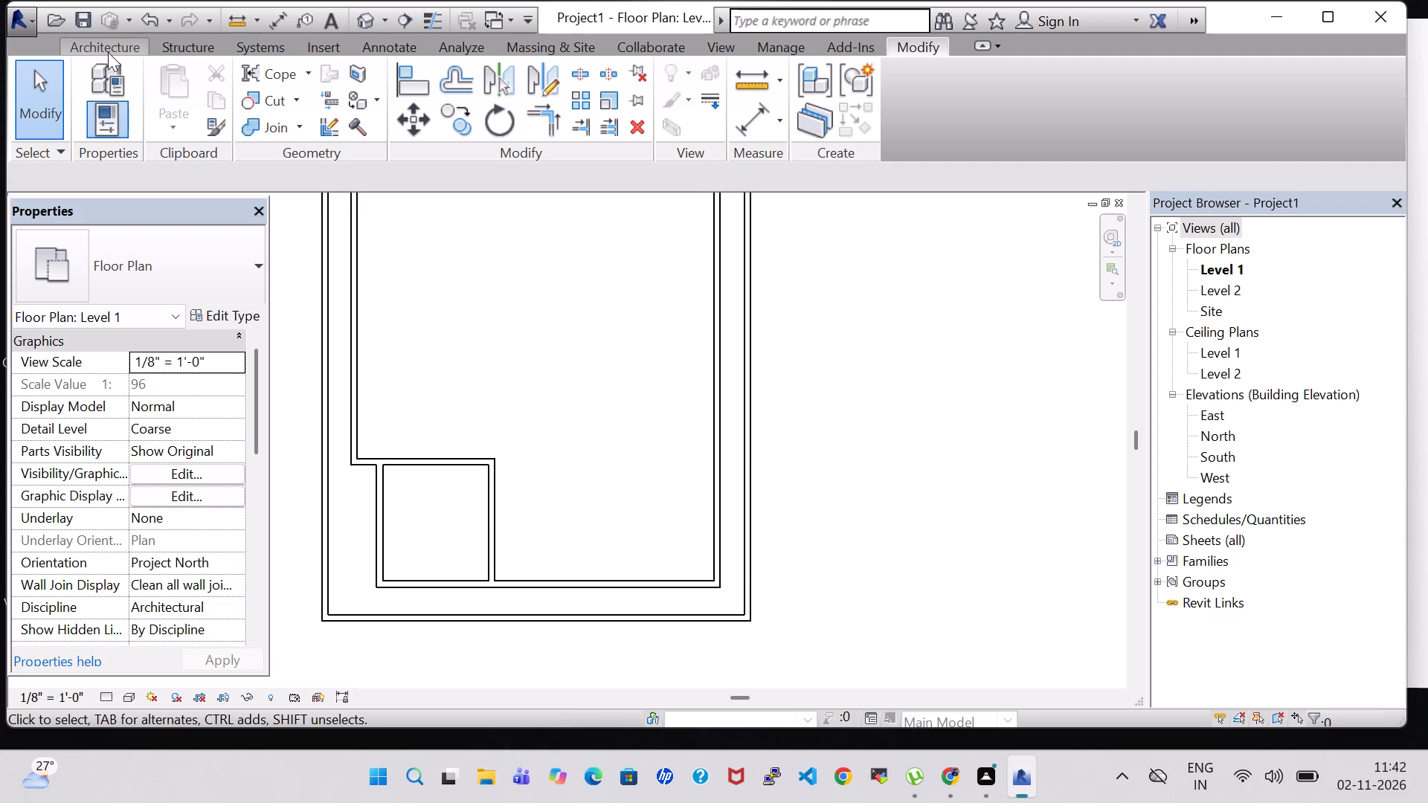
click(108, 45)
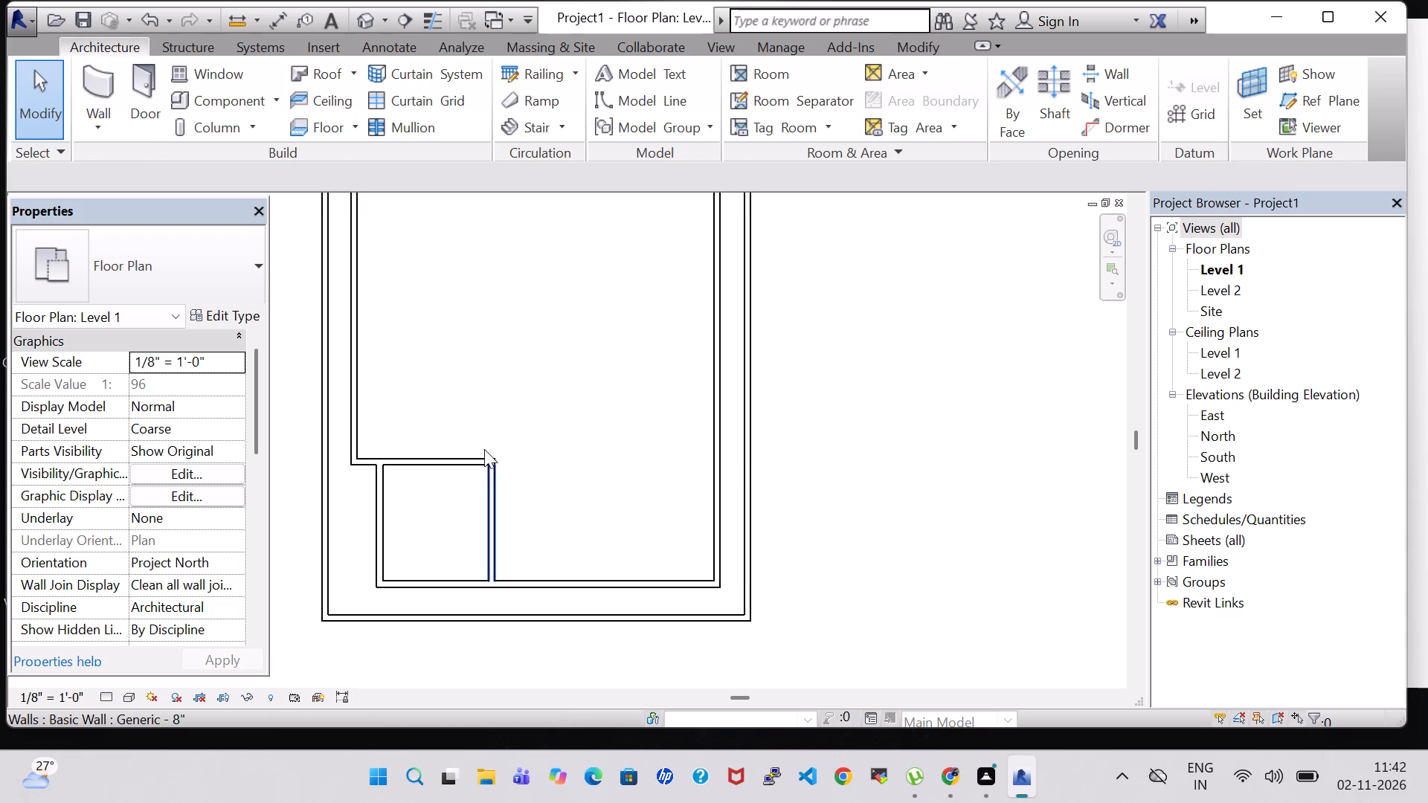
click(98, 78)
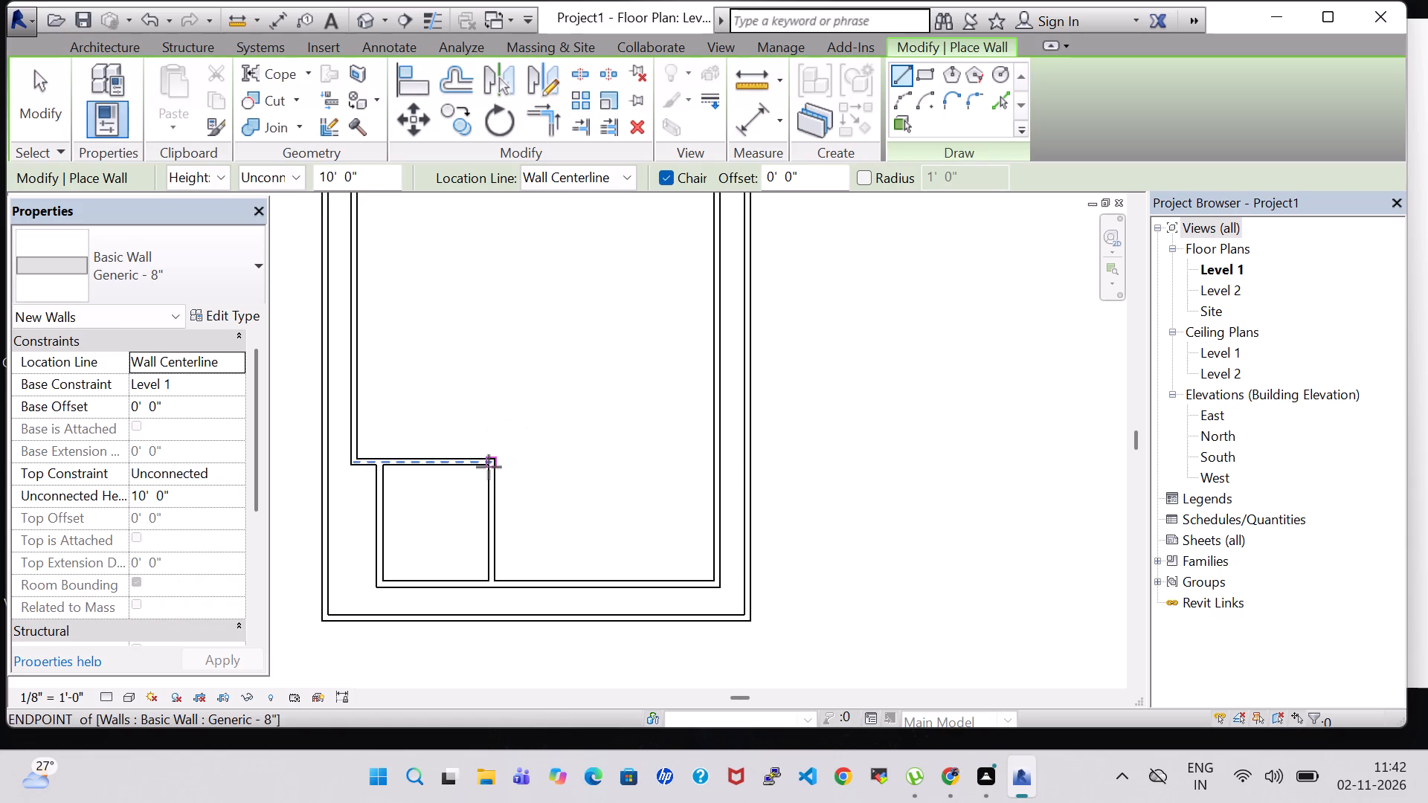
click(489, 467)
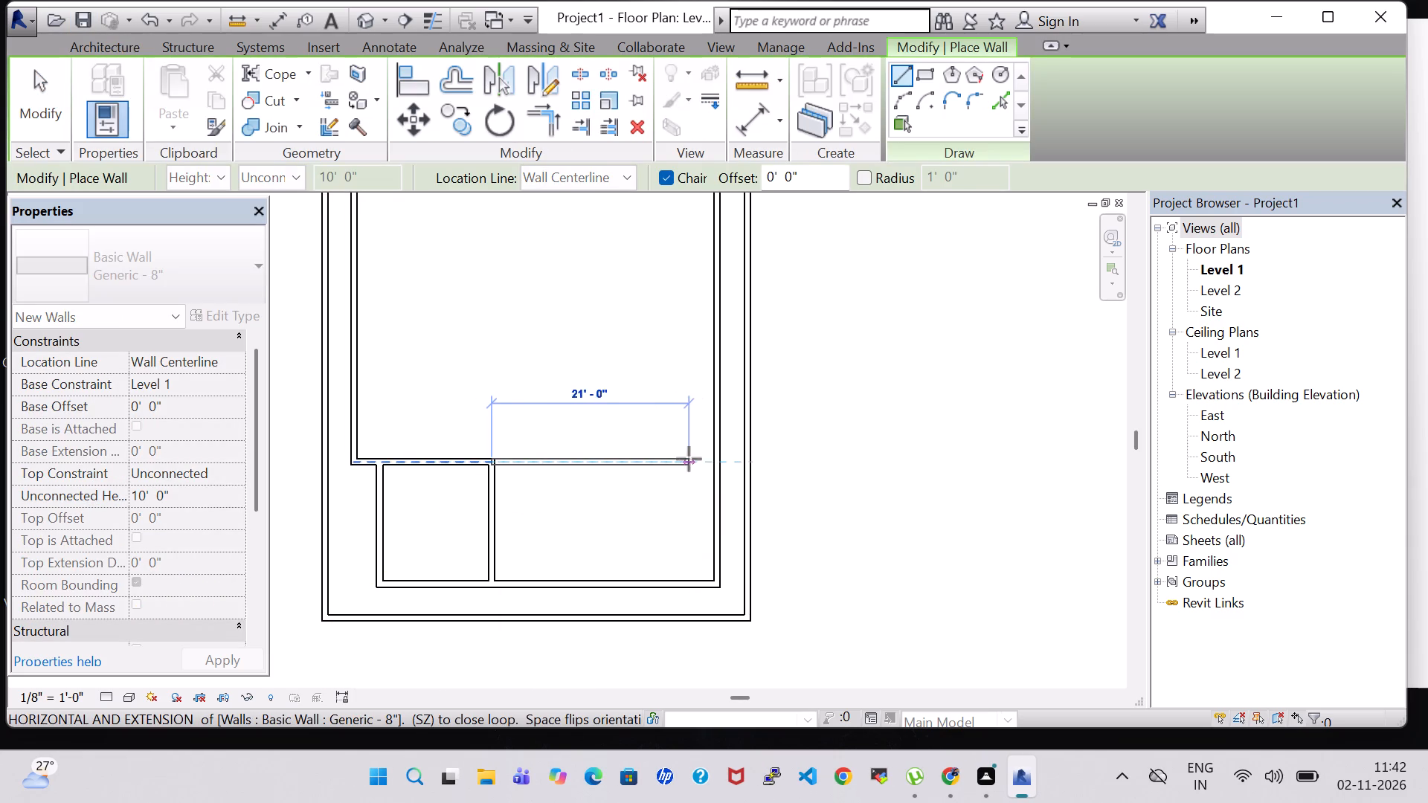
click(710, 459)
key(Escape)
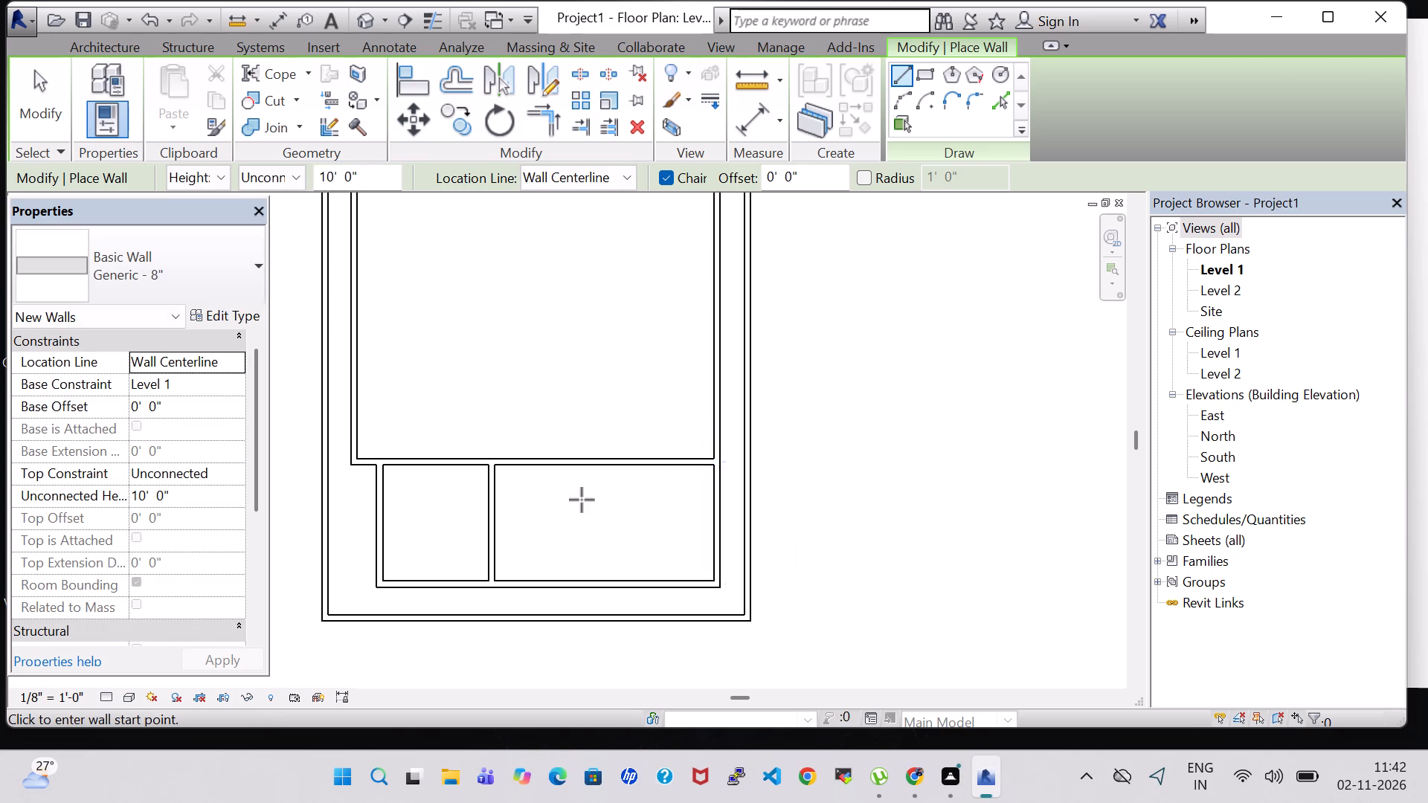
key(Escape)
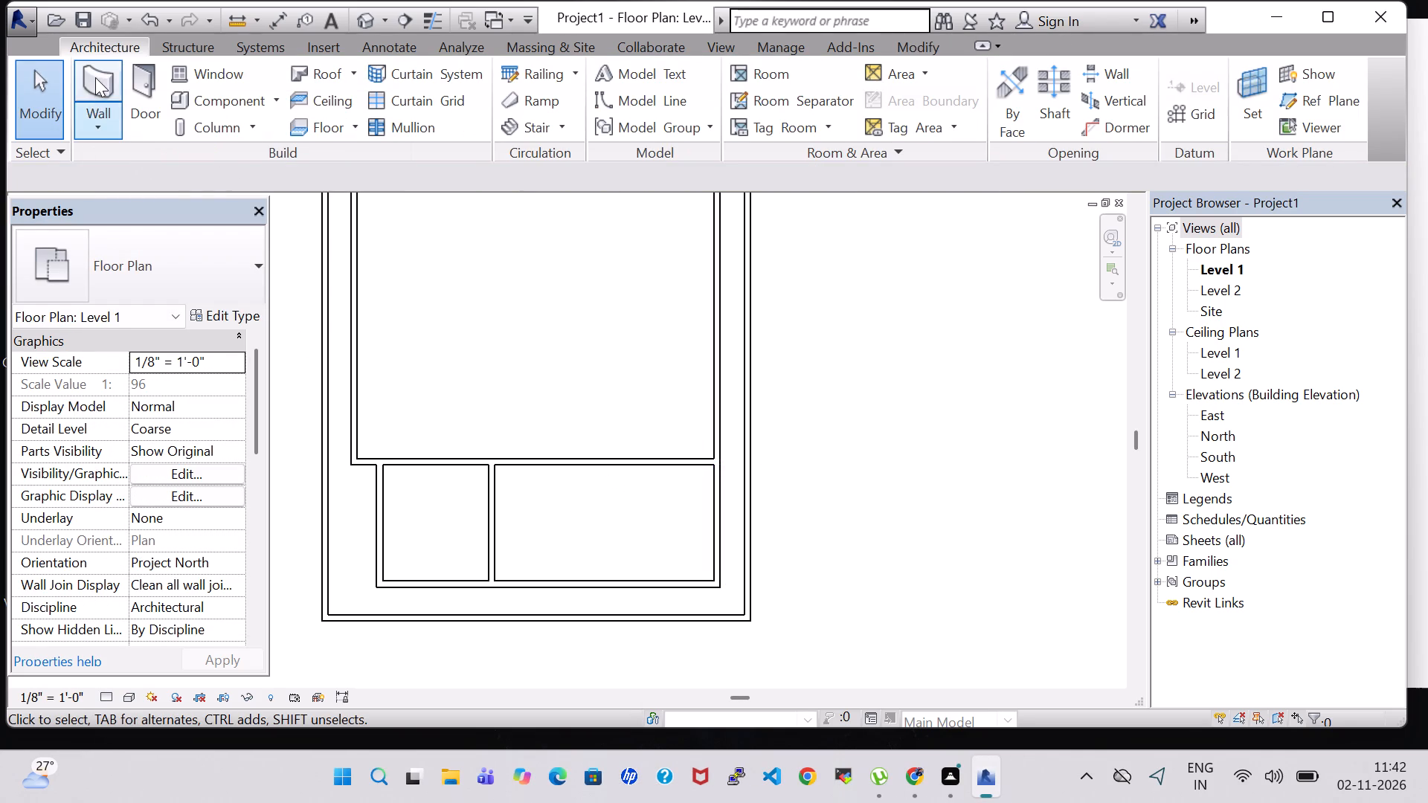
Draw a north-south wall about 9'-4" east of the southwest room's east wall, from the south interior wall to the new horizontal wall.
click(95, 77)
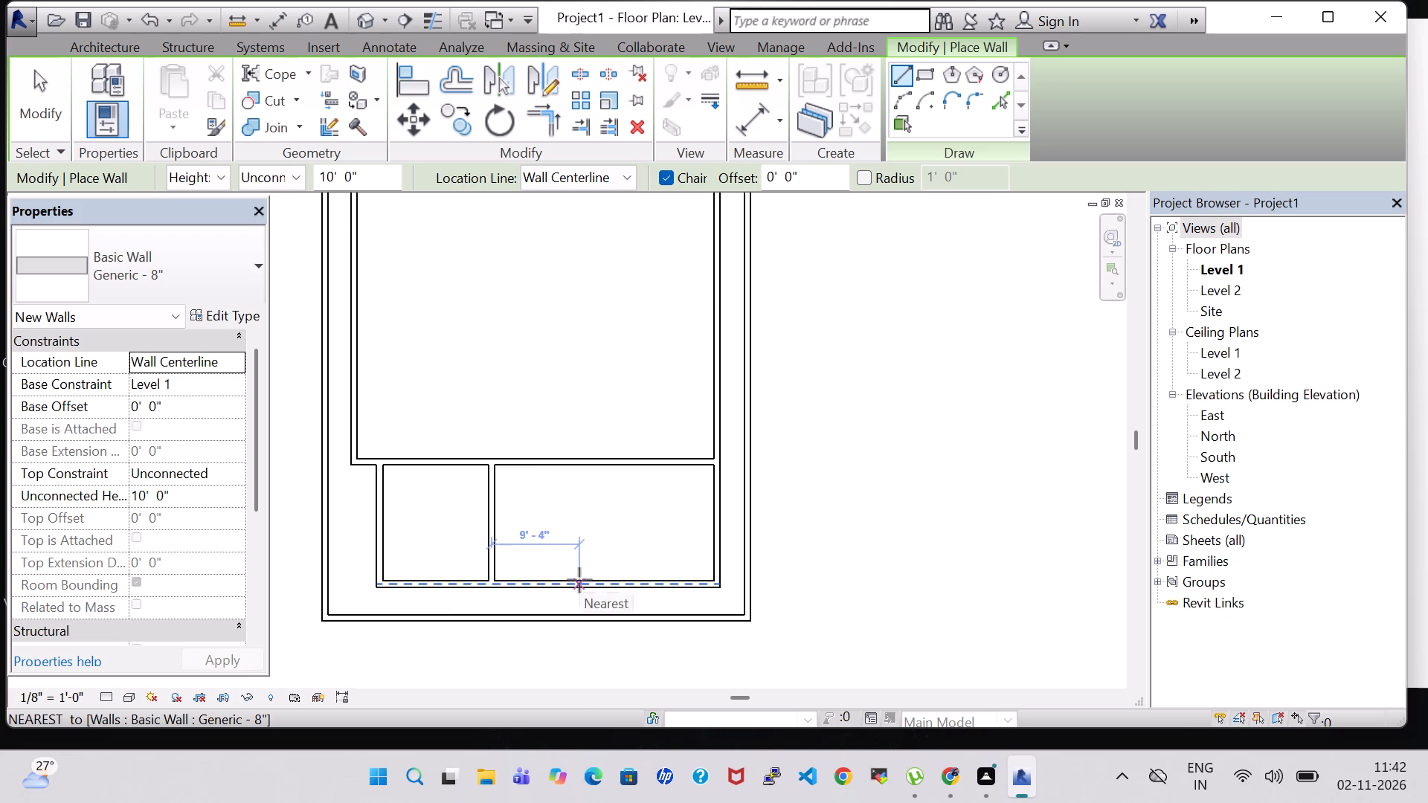
click(582, 580)
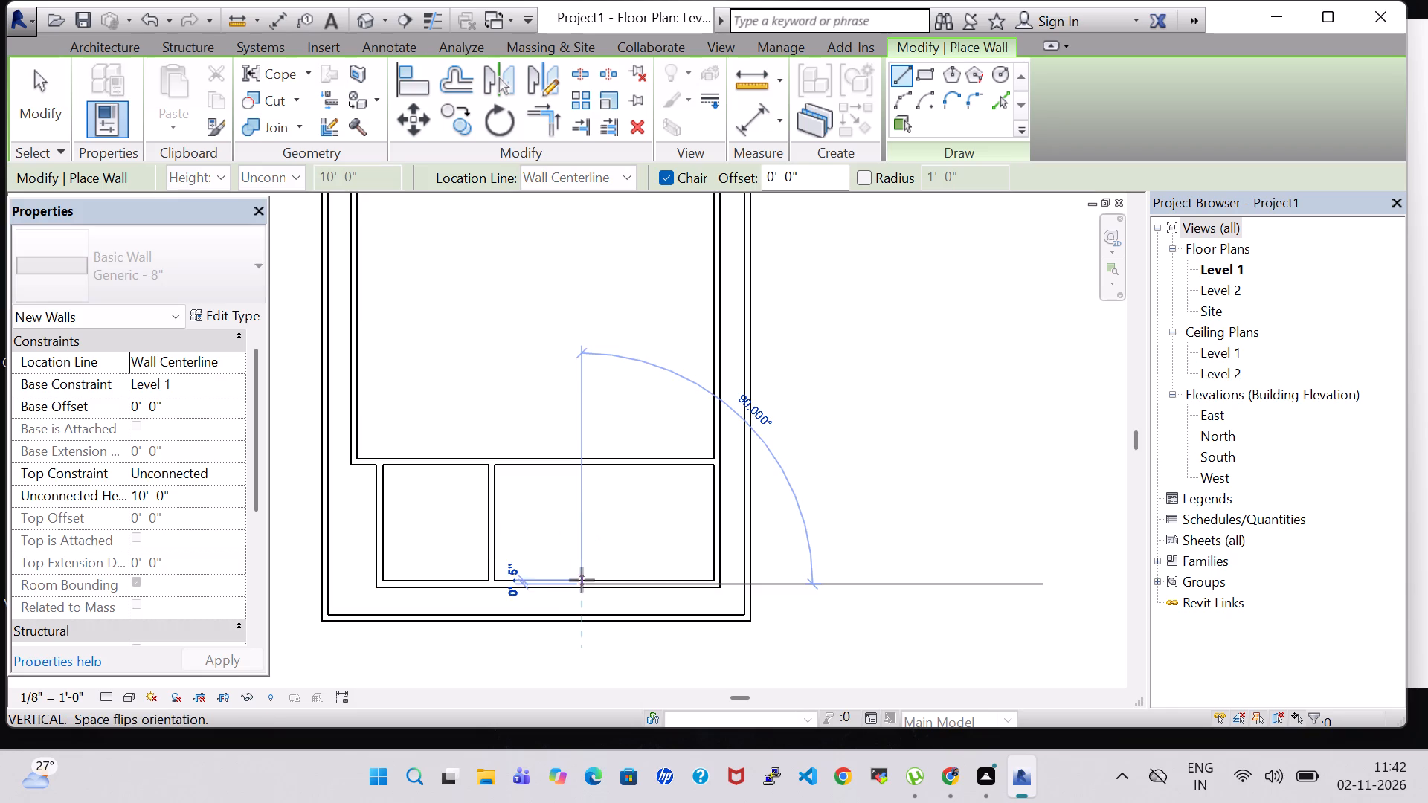
click(585, 462)
key(Escape)
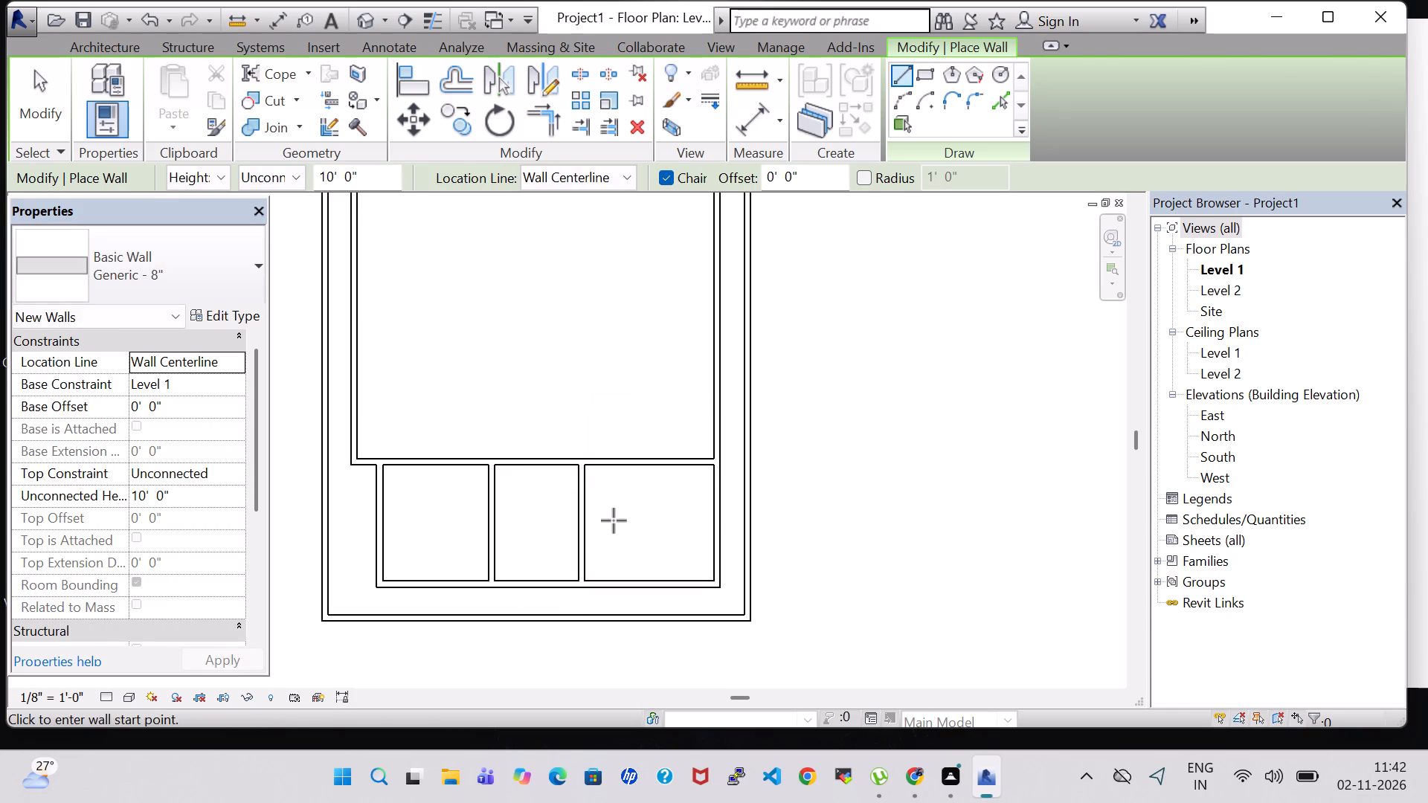
Split the south interior wall at the middle room's east wall, along its outer face, and delete the segment running east.
key(Escape)
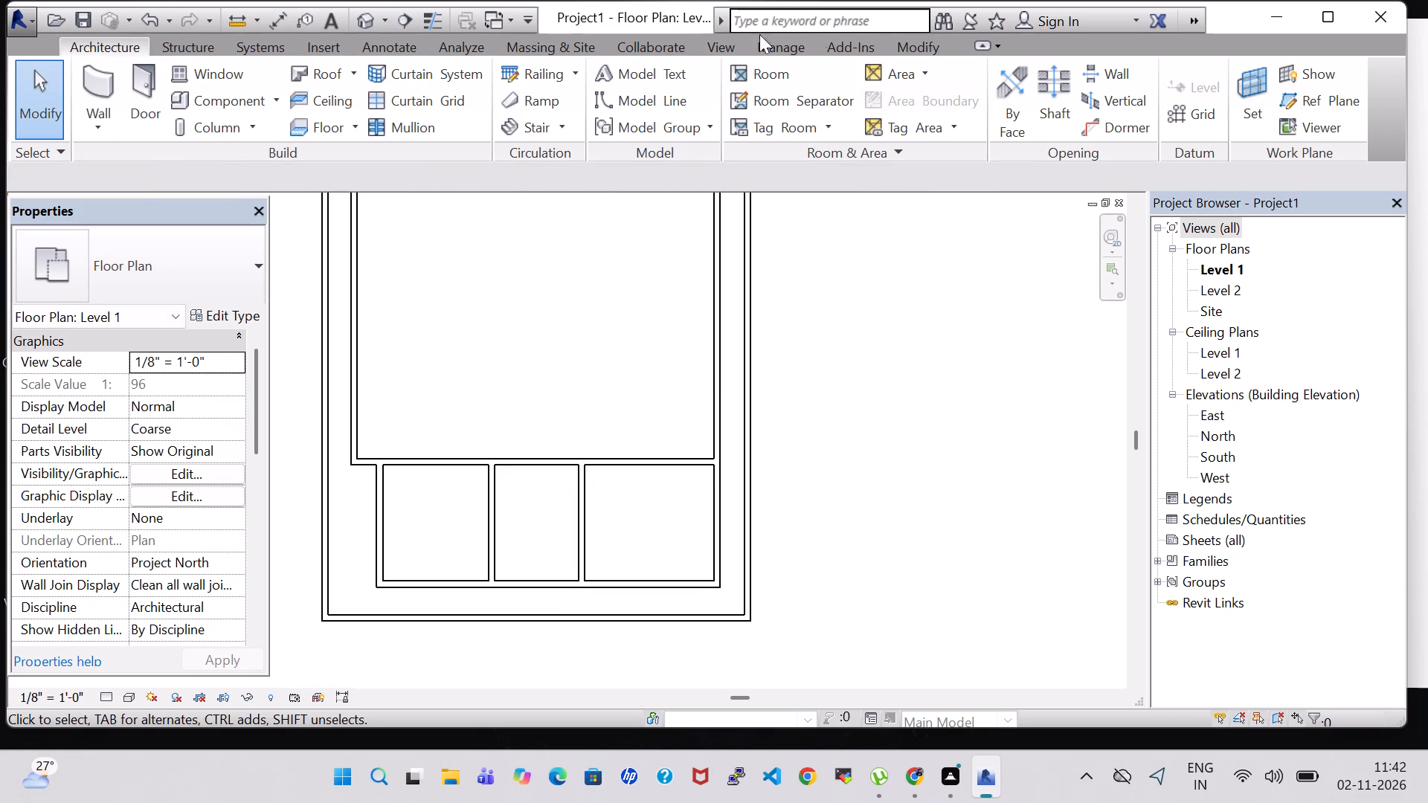
click(928, 52)
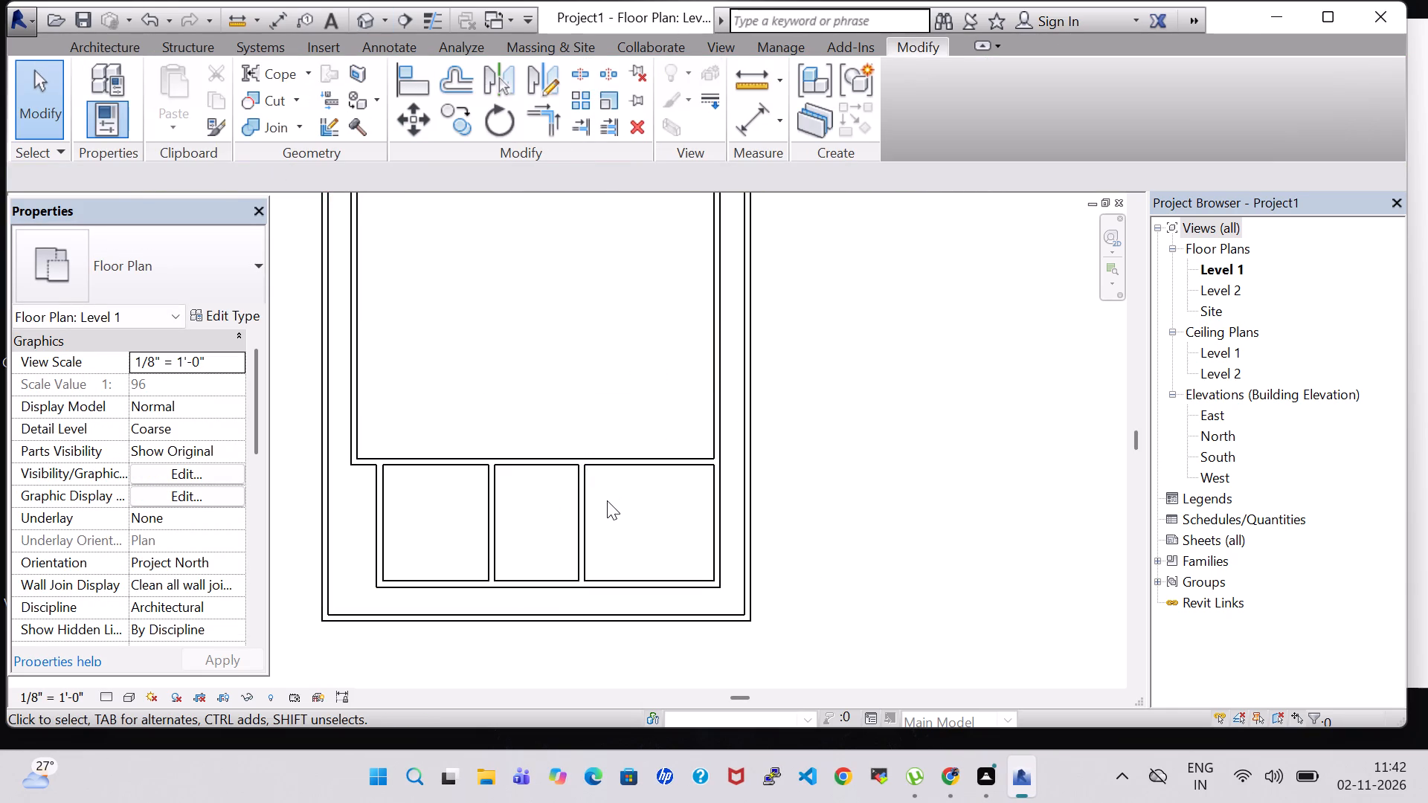
scroll(607, 500, up, 4)
click(579, 74)
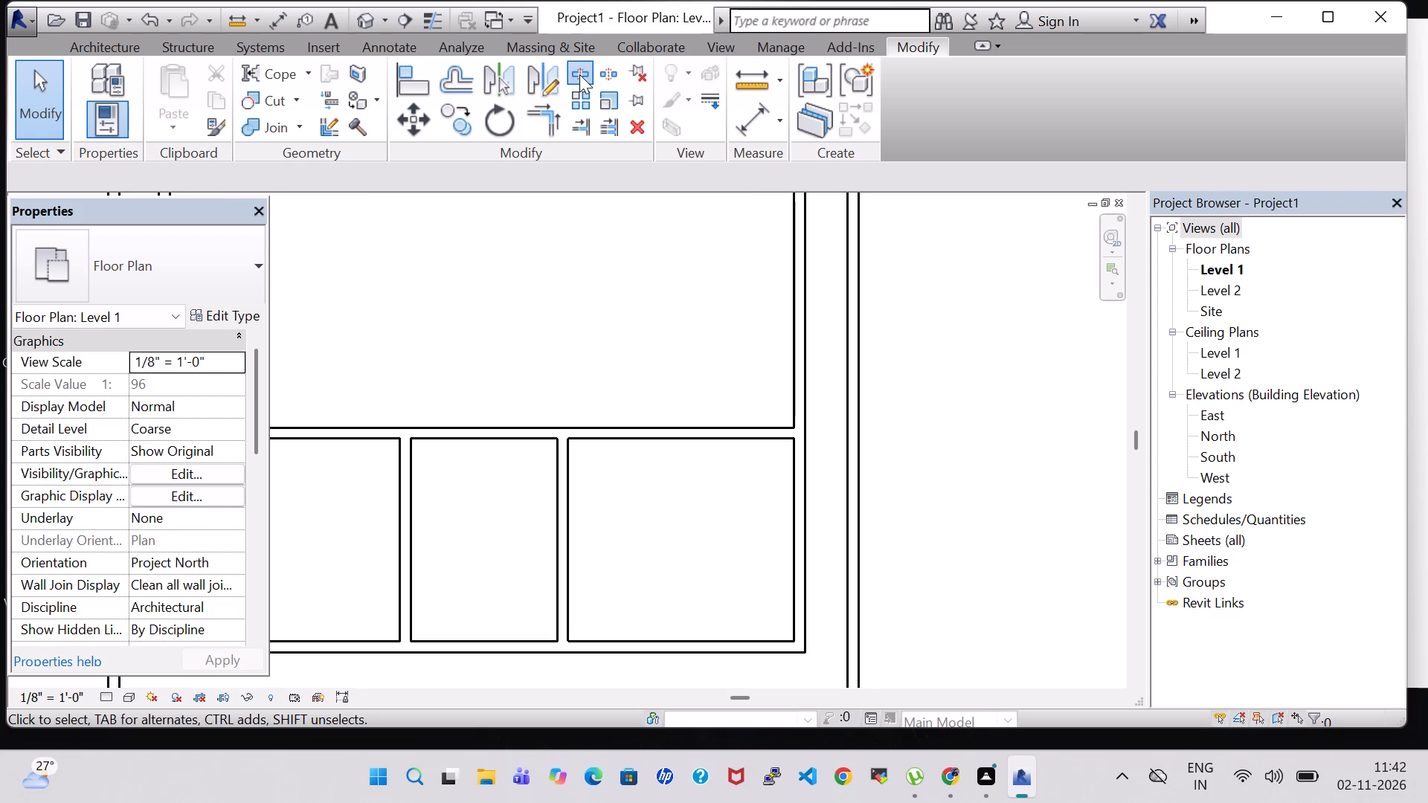
middle_drag(677, 496, 712, 356)
scroll(637, 468, up, 5)
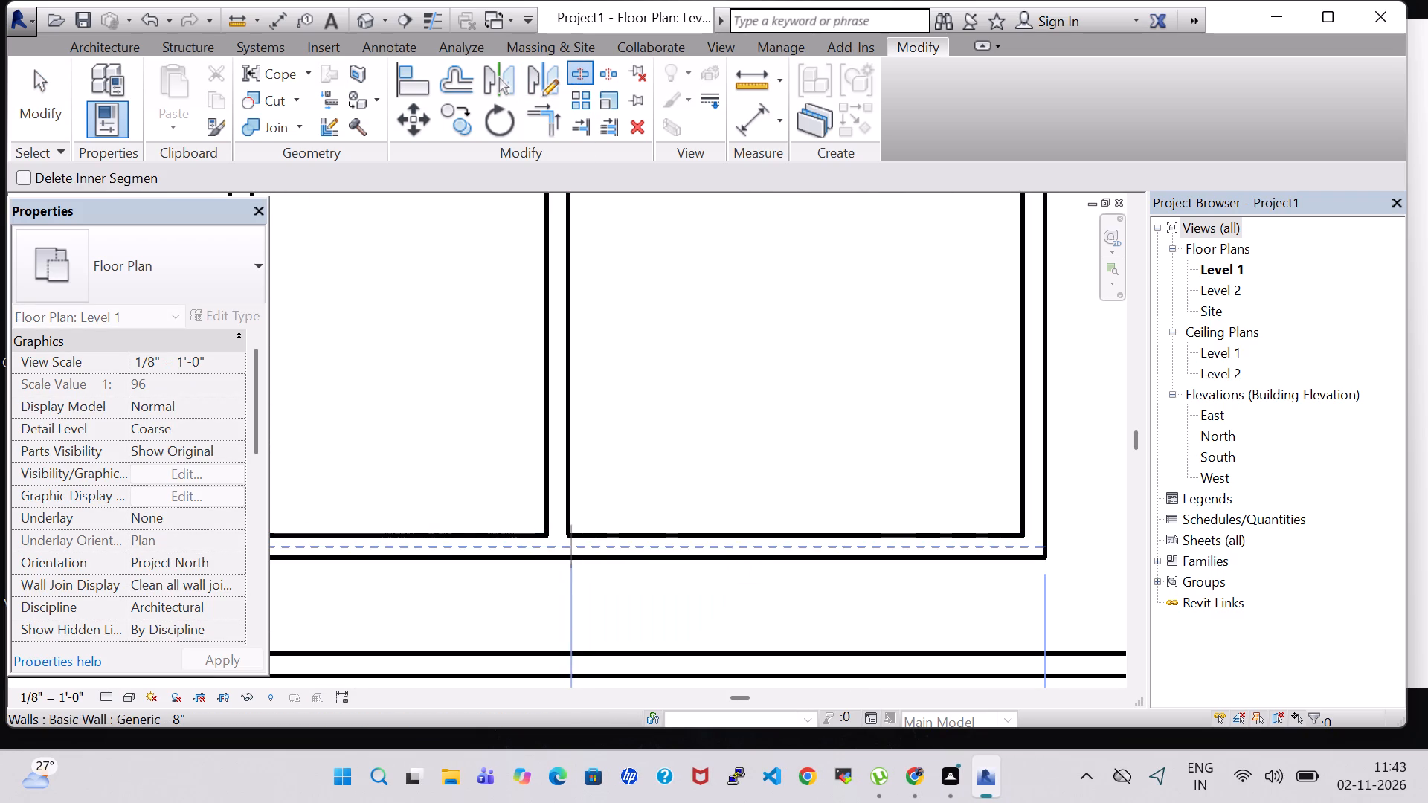
scroll(571, 546, up, 5)
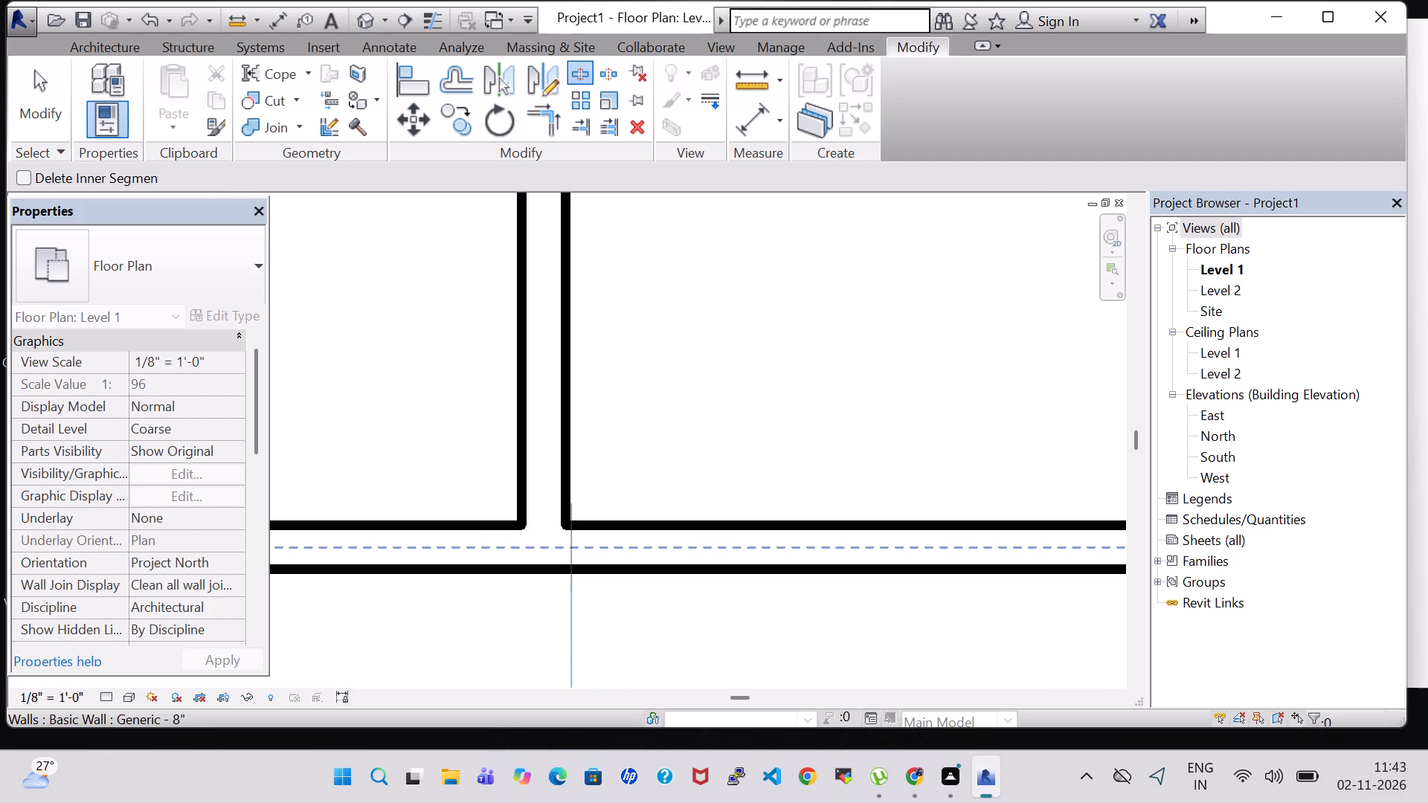
click(567, 552)
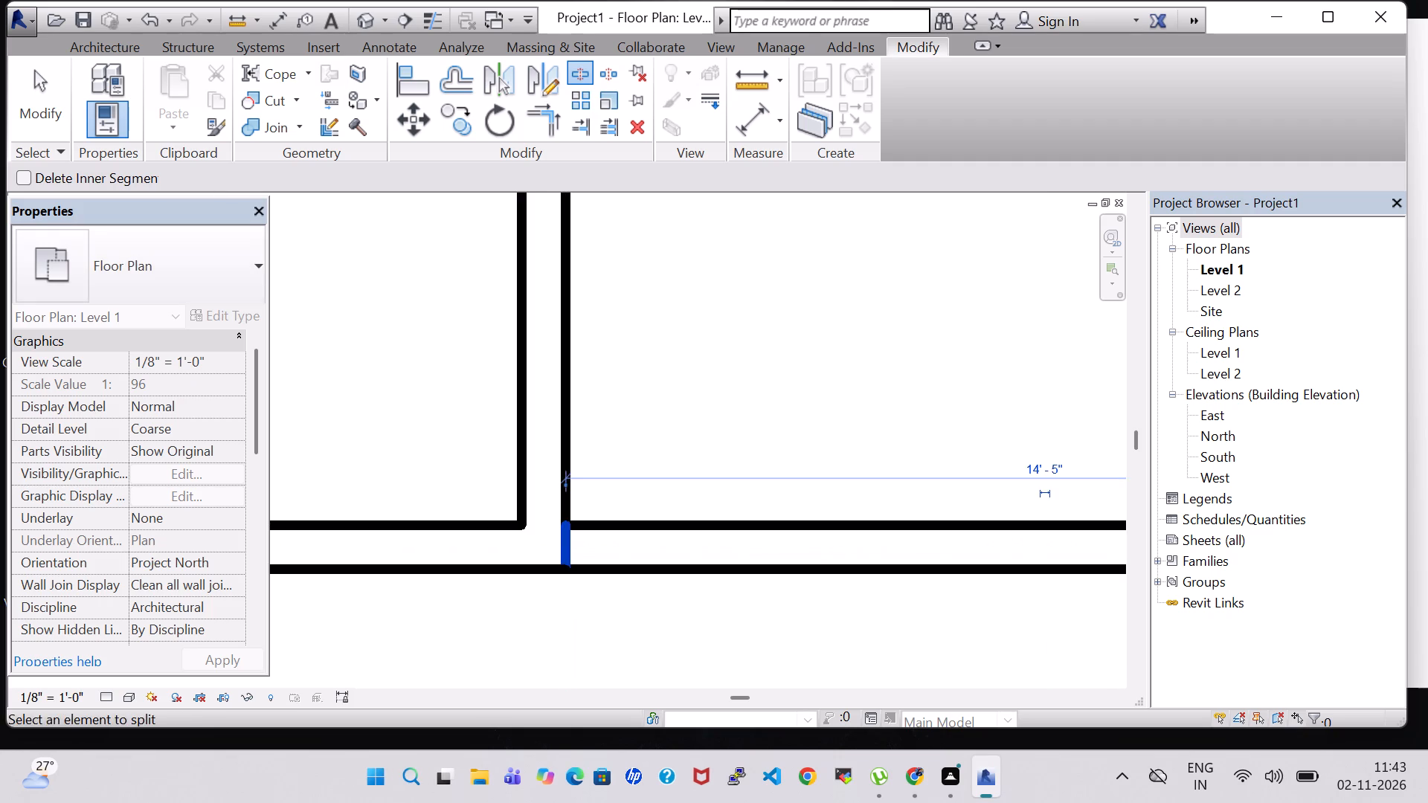
scroll(671, 485, down, 9)
key(Escape)
key(Escape)
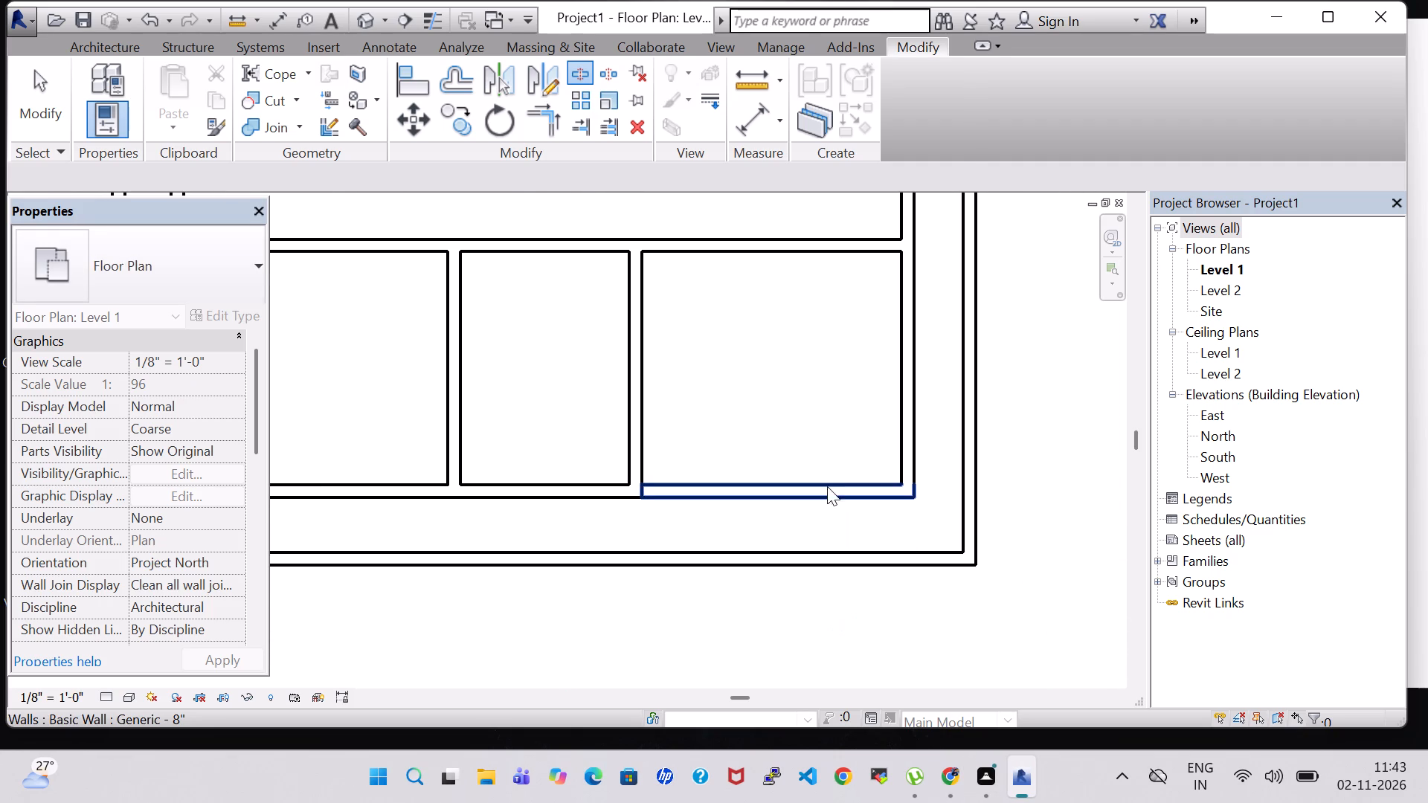
click(828, 494)
key(Delete)
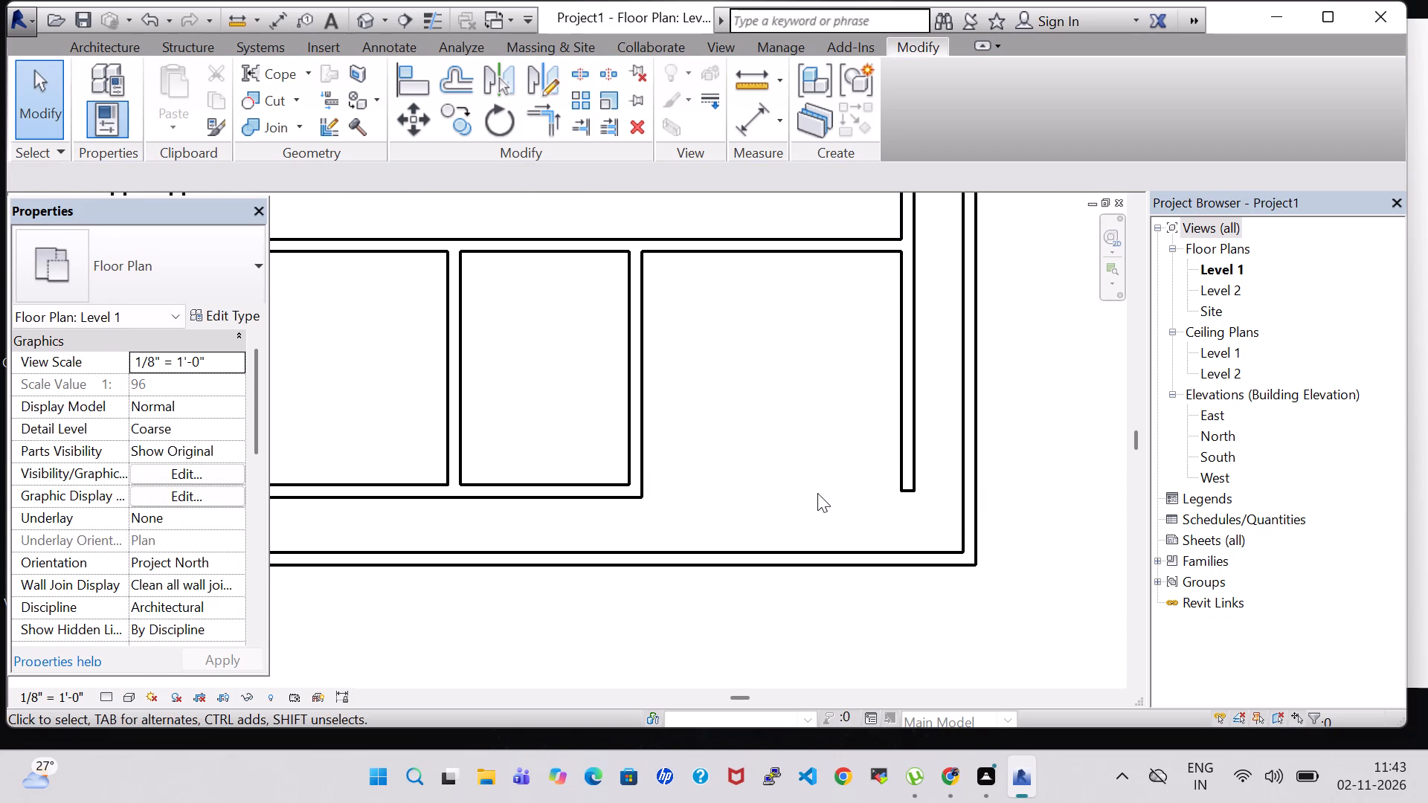
Split the east interior wall just below the horizontal partition, delete its southern segment, and nudge the remaining wall's end up flush with the partition.
scroll(817, 493, down, 2)
middle_drag(819, 441, 766, 471)
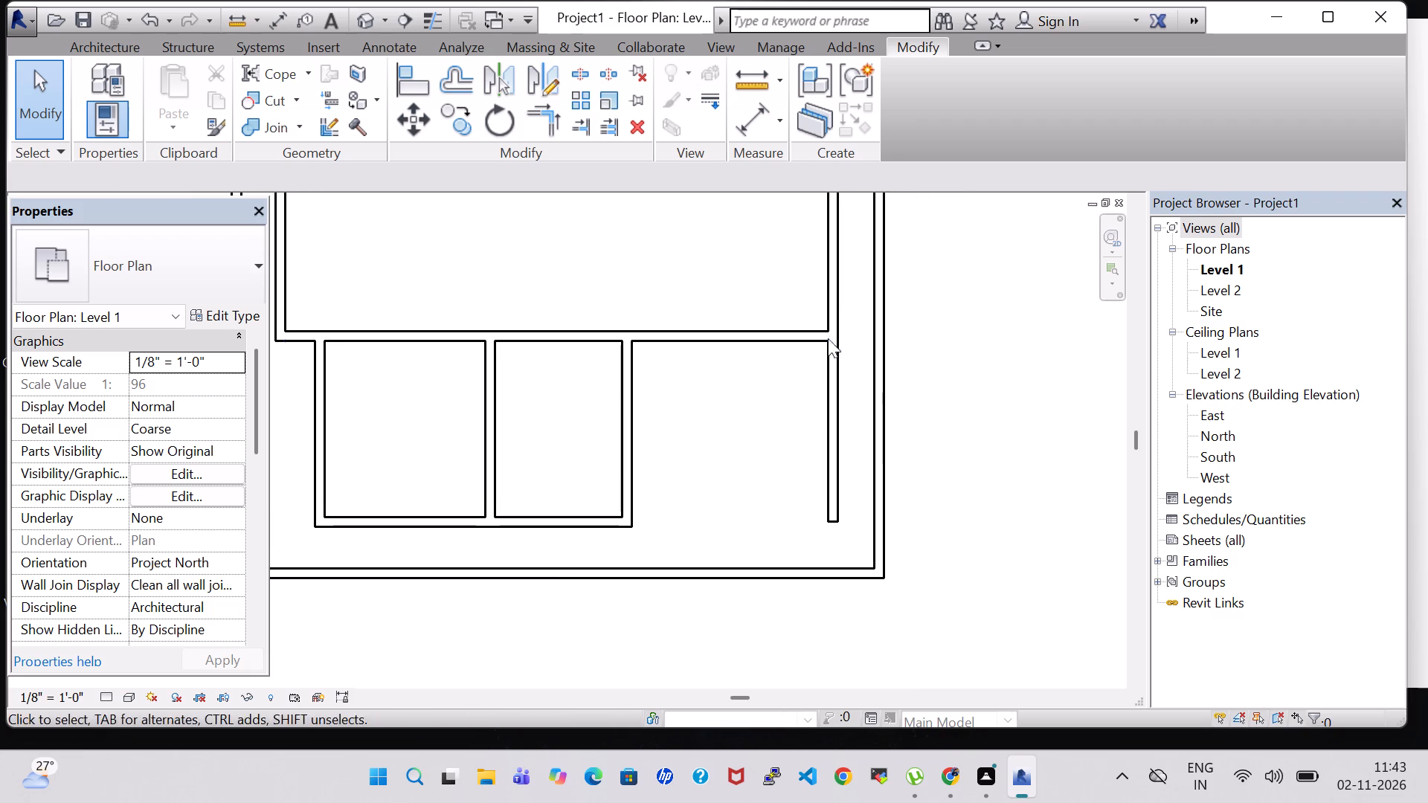
click(572, 66)
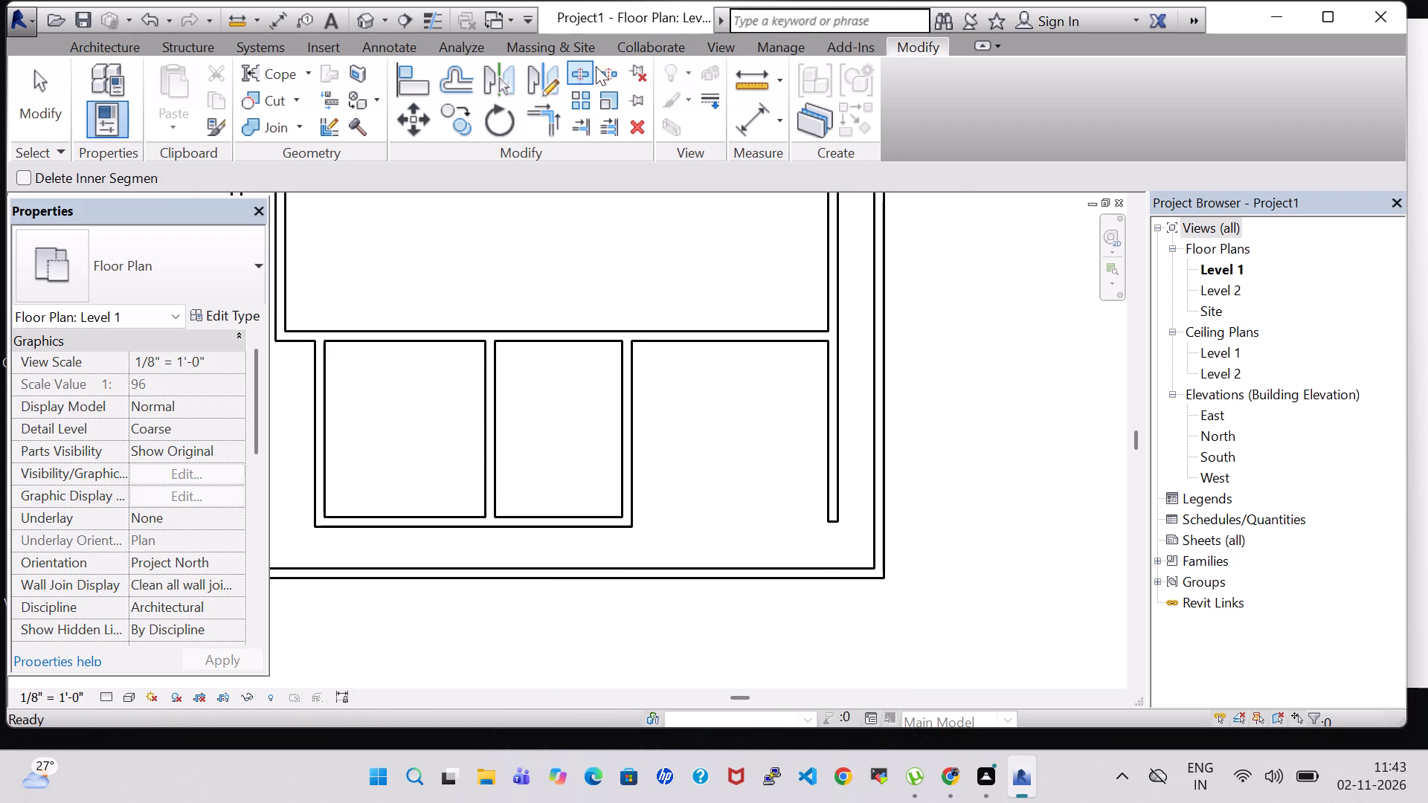
scroll(858, 330, up, 5)
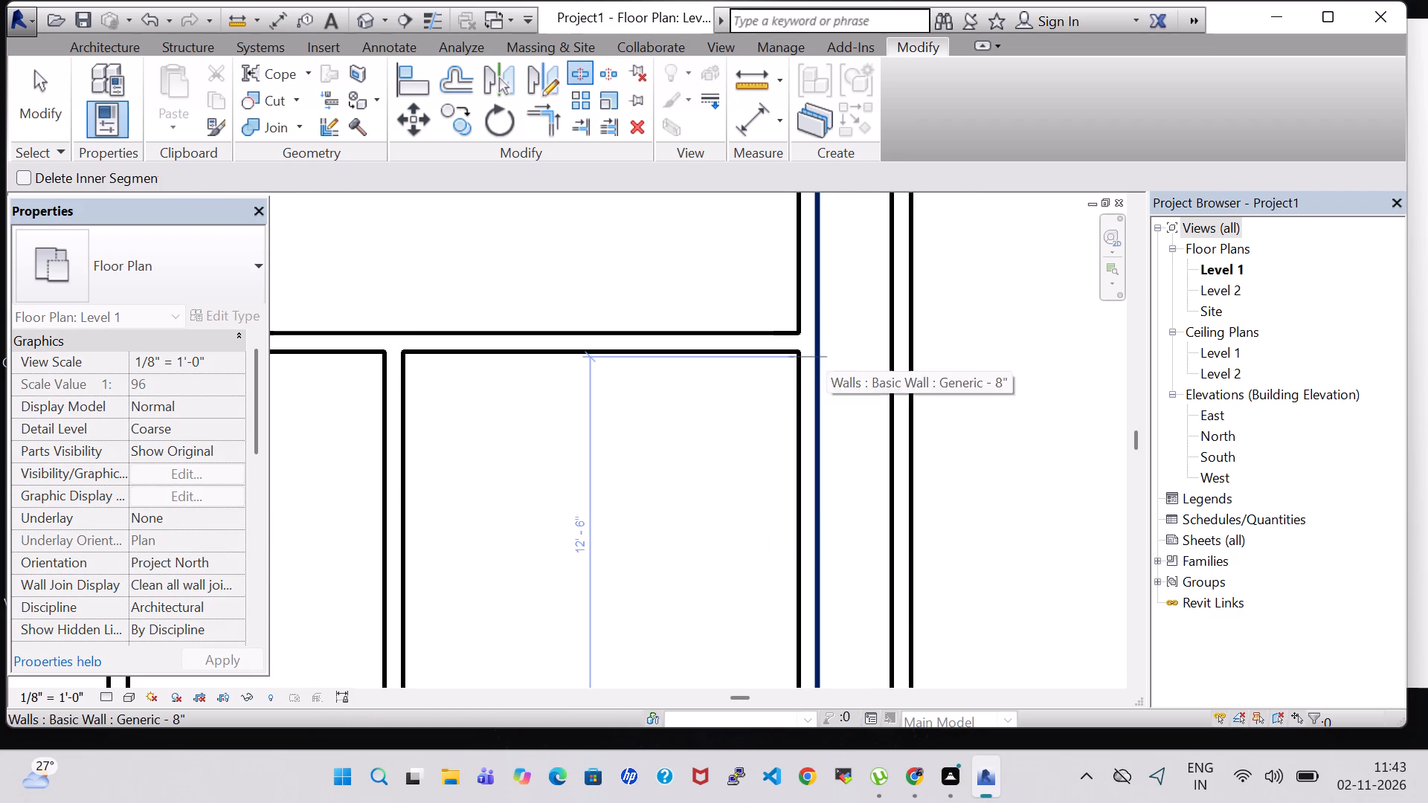
click(814, 355)
key(Escape)
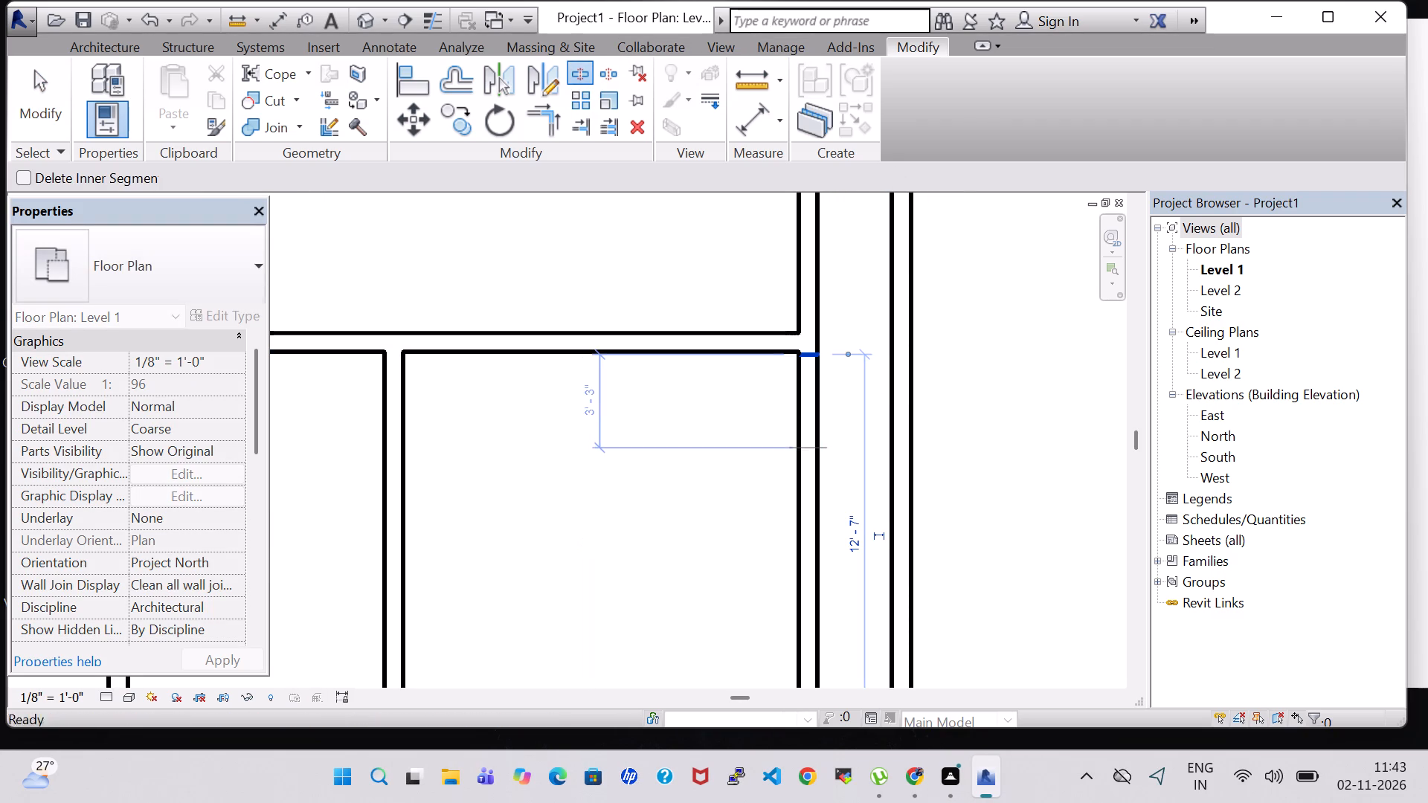
key(Escape)
click(811, 465)
key(Delete)
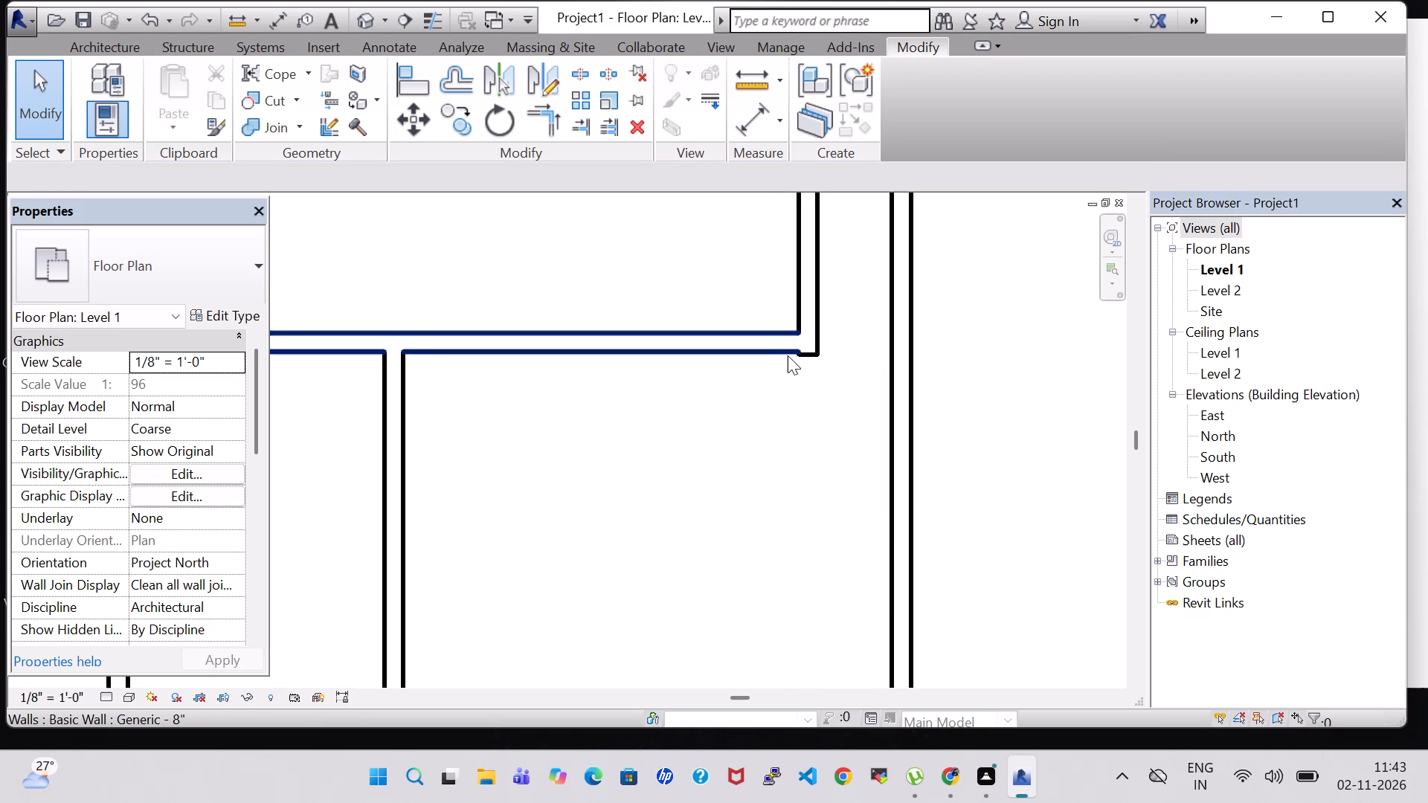
click(807, 354)
key(Up)
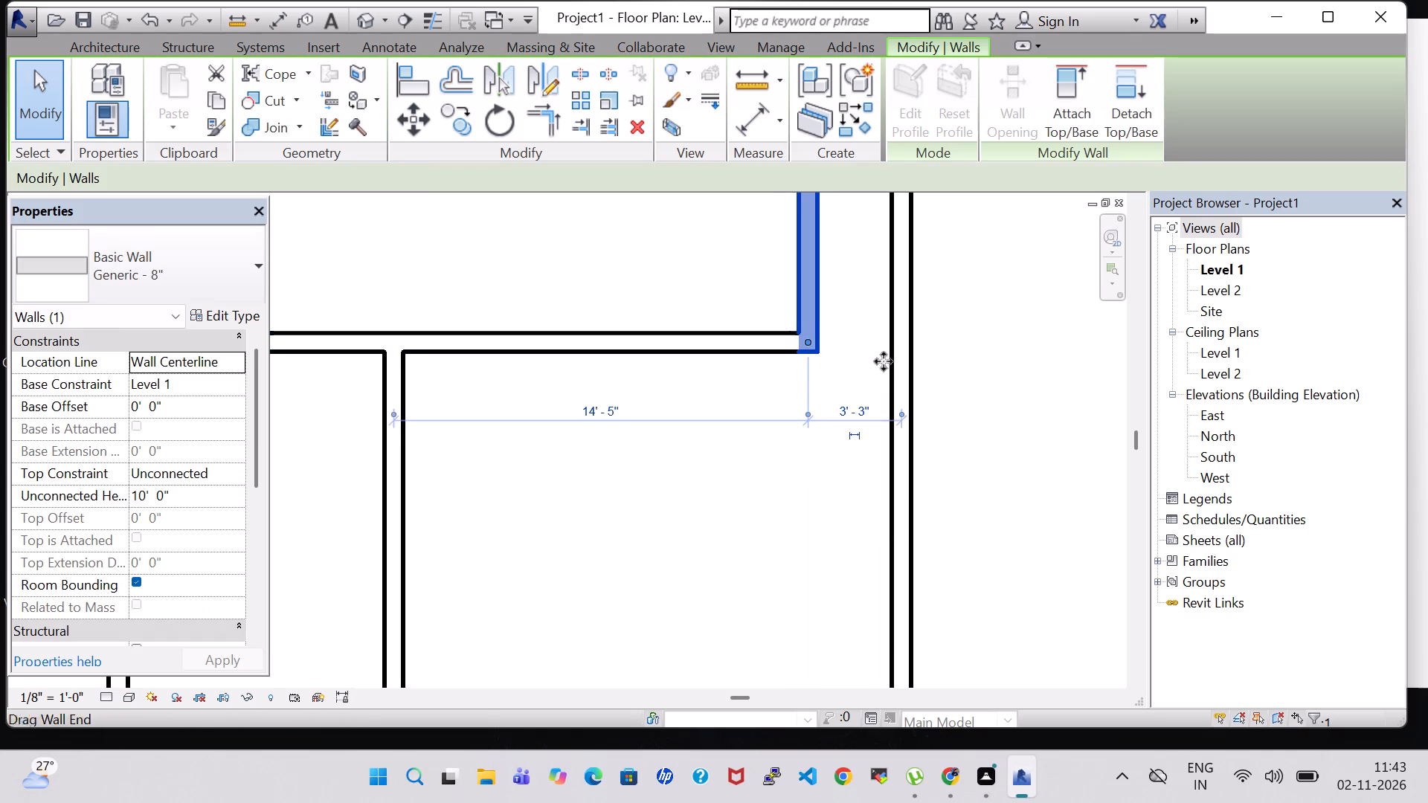
double_click(1009, 360)
Draw a horizontal wall across the large north room, from the west to the east interior wall, about 11'-3" below the north interior wall.
scroll(1006, 358, down, 3)
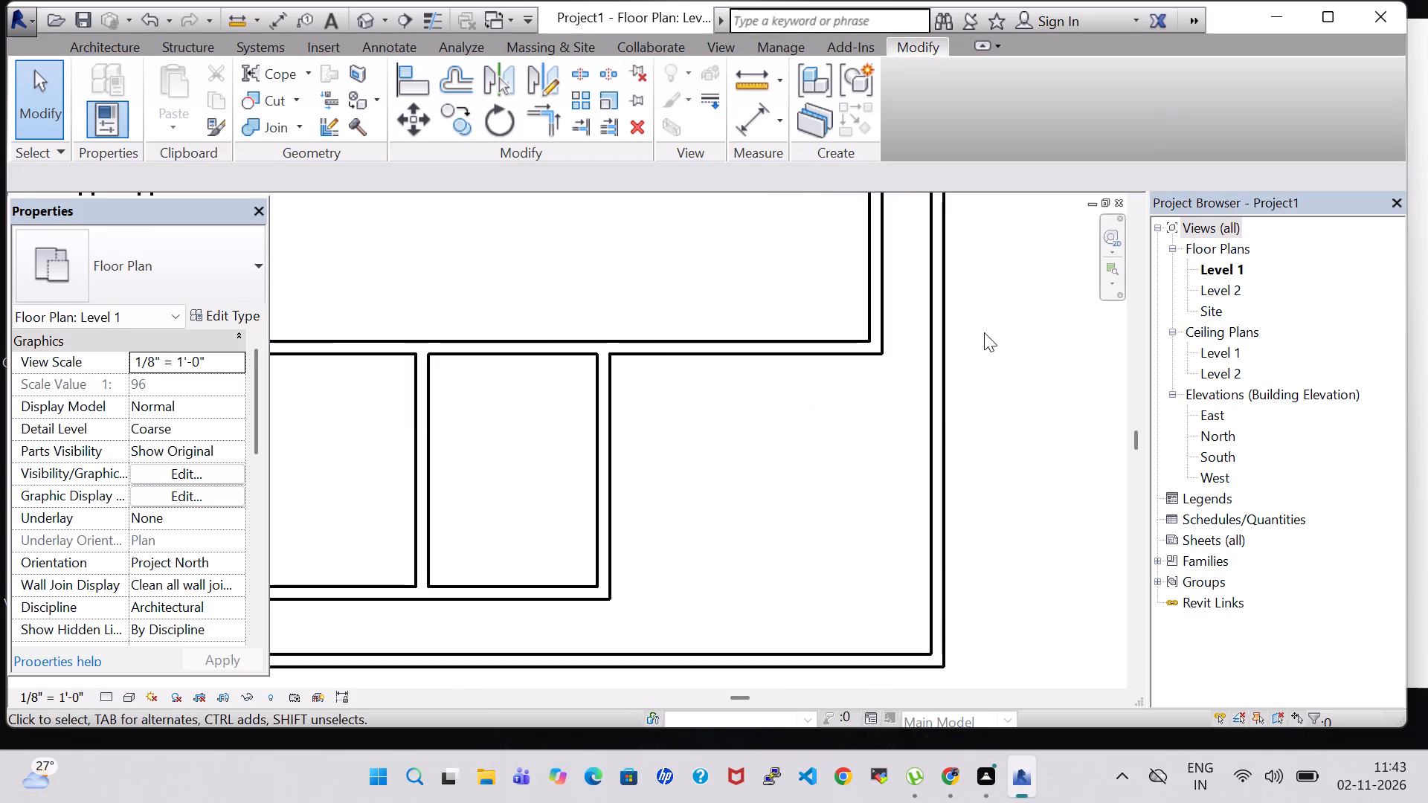
scroll(984, 332, down, 2)
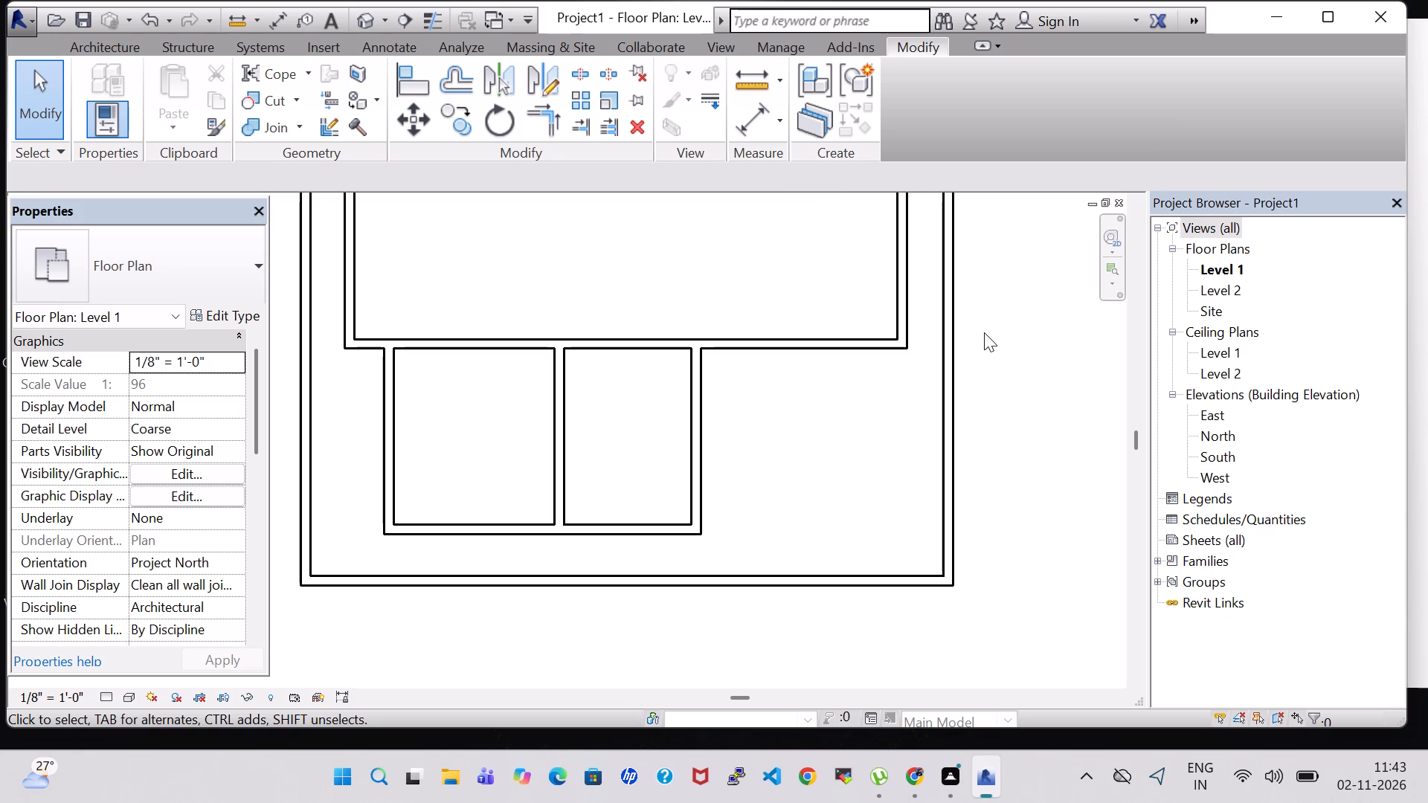
scroll(826, 418, down, 2)
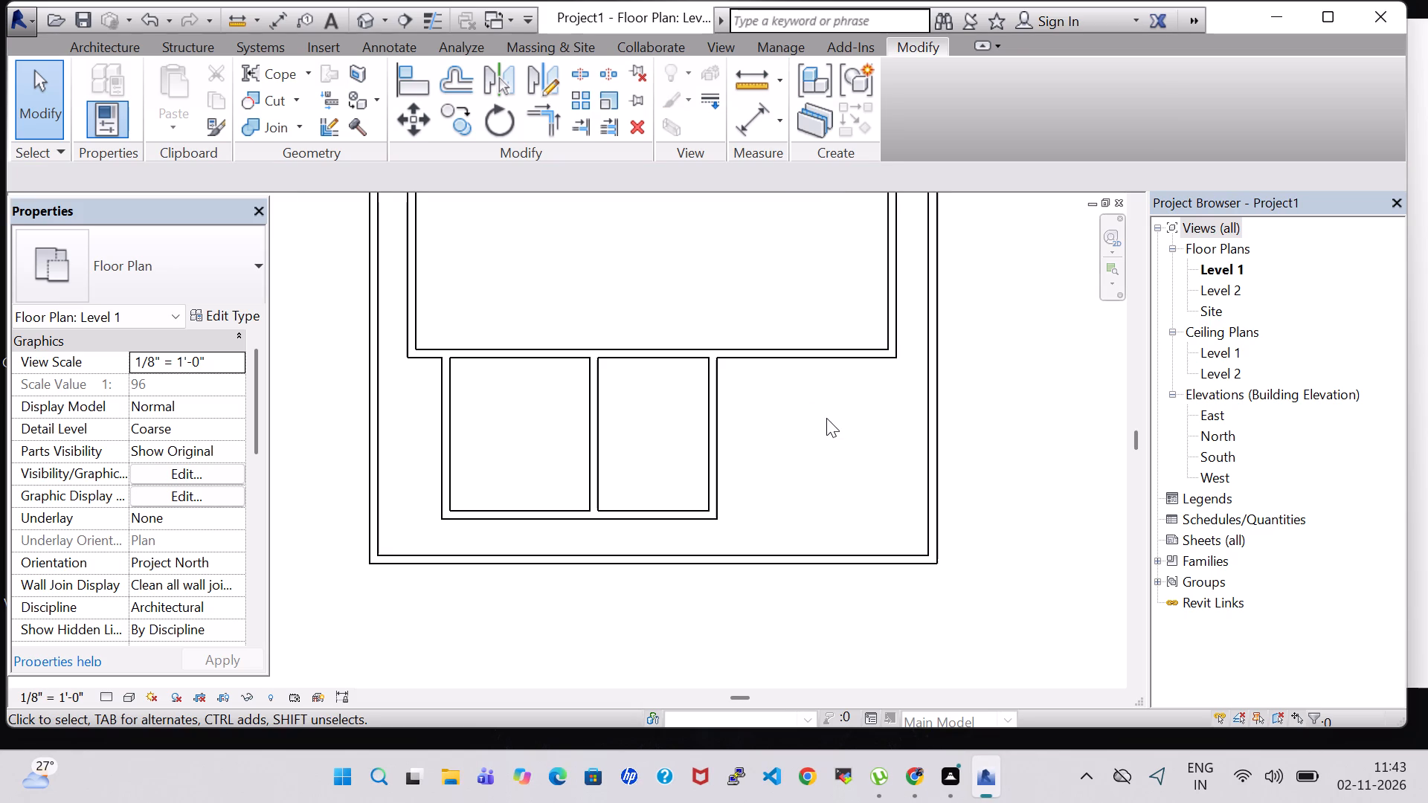
scroll(826, 418, down, 2)
middle_drag(826, 418, 745, 494)
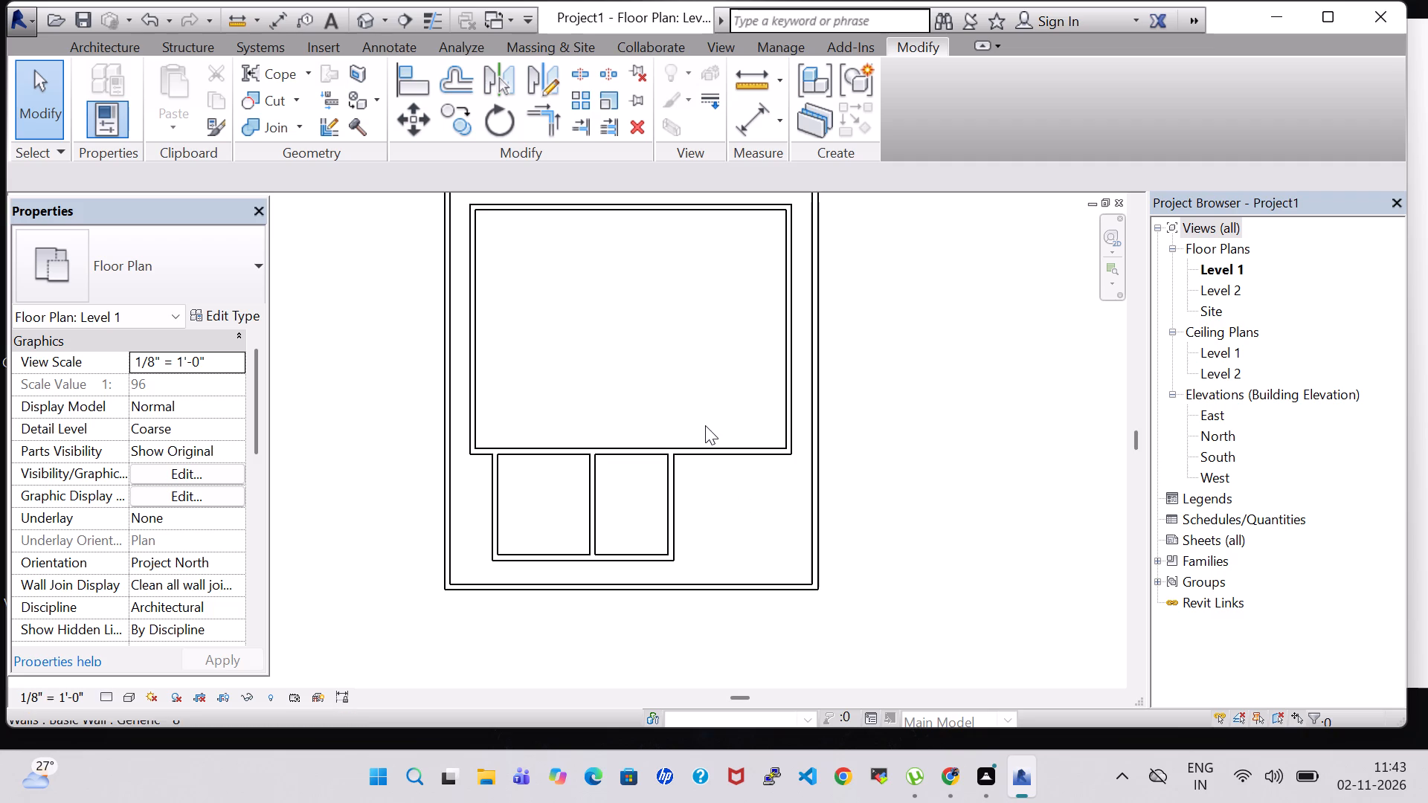
double_click(113, 43)
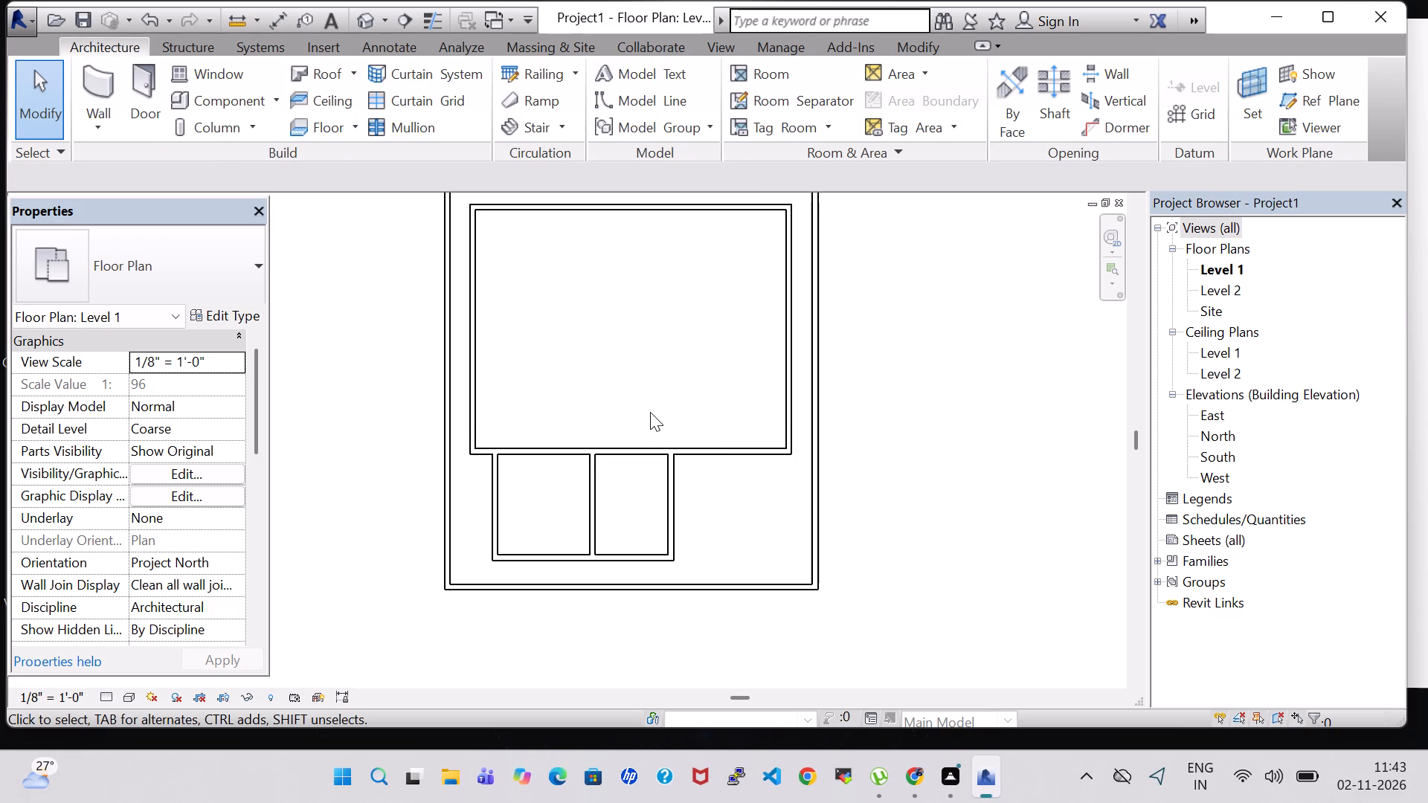
click(102, 69)
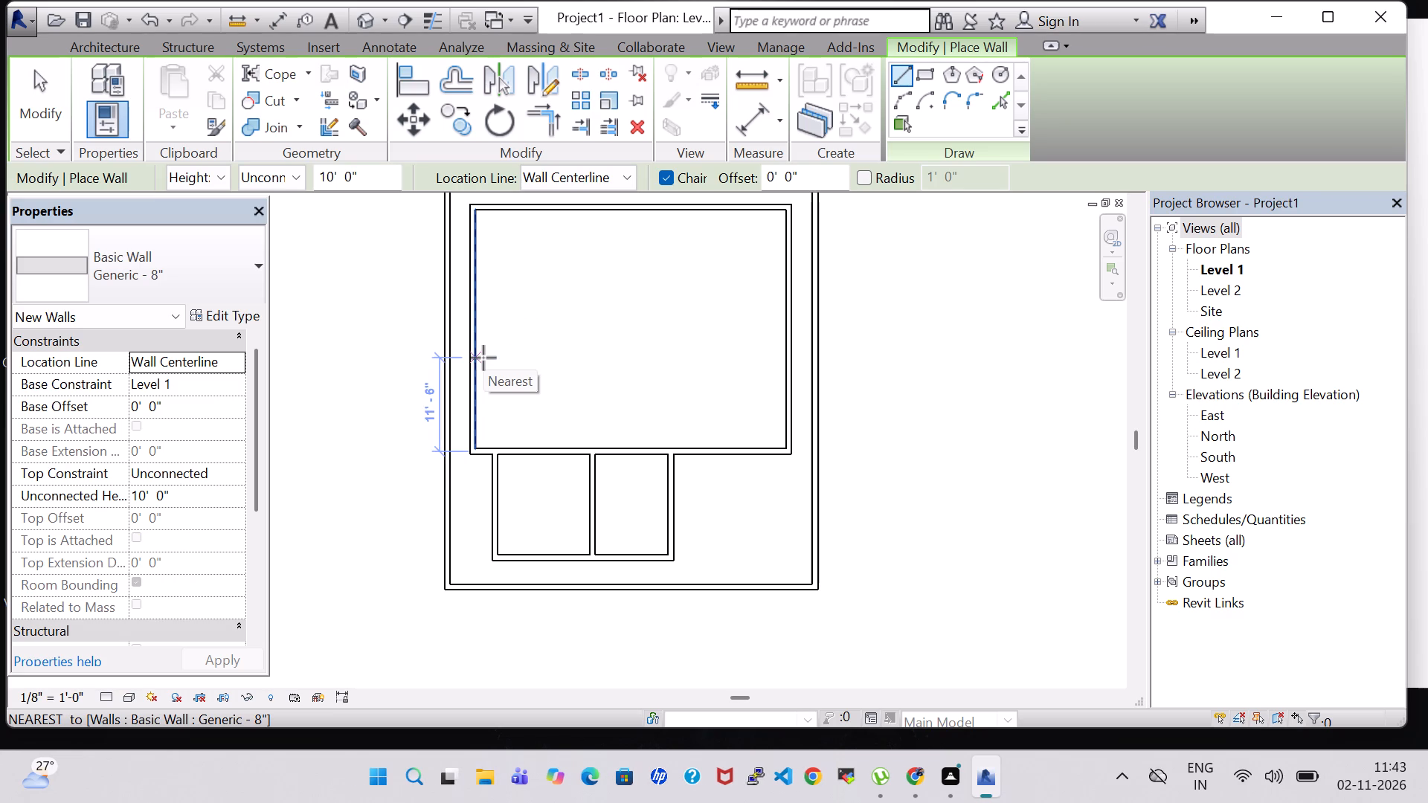
middle_drag(490, 305, 486, 394)
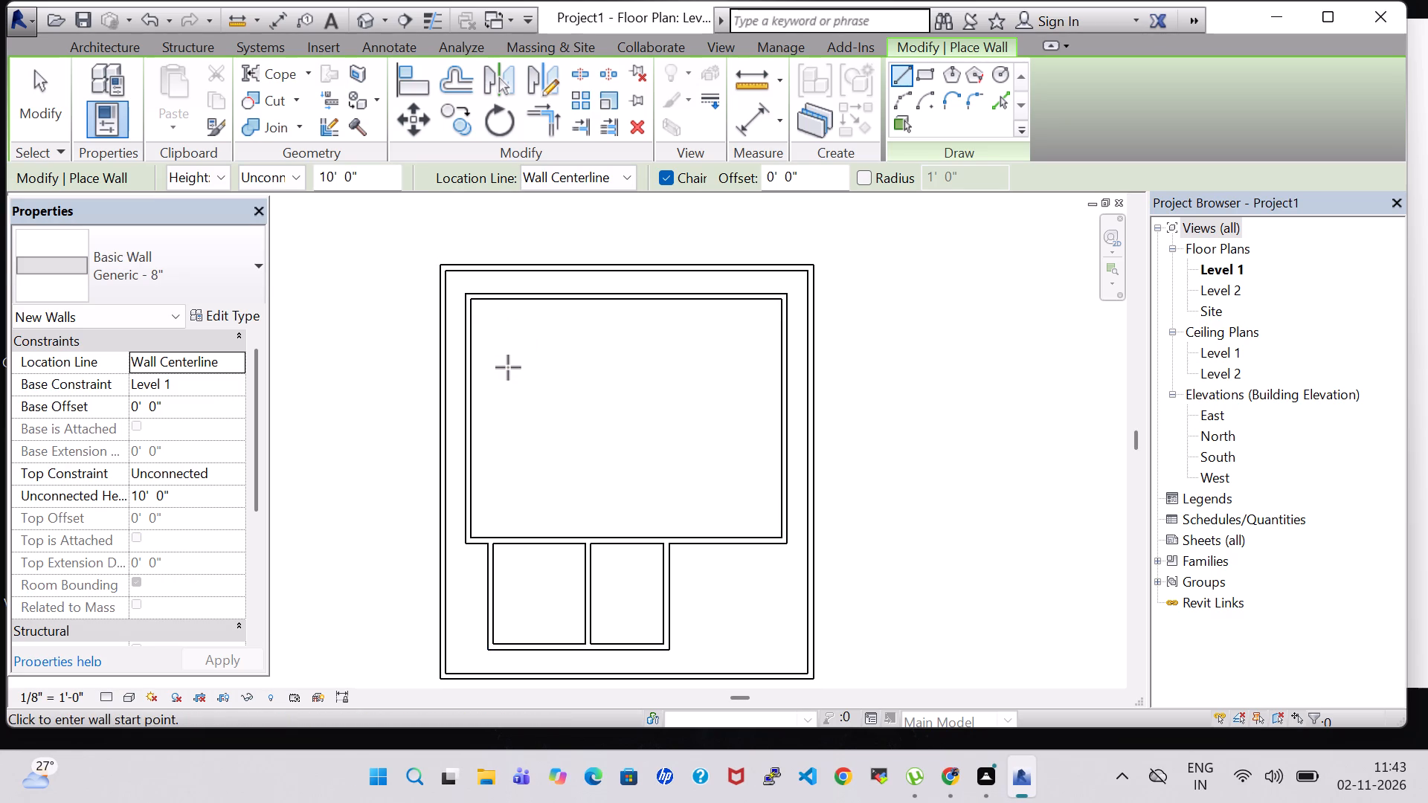
click(471, 388)
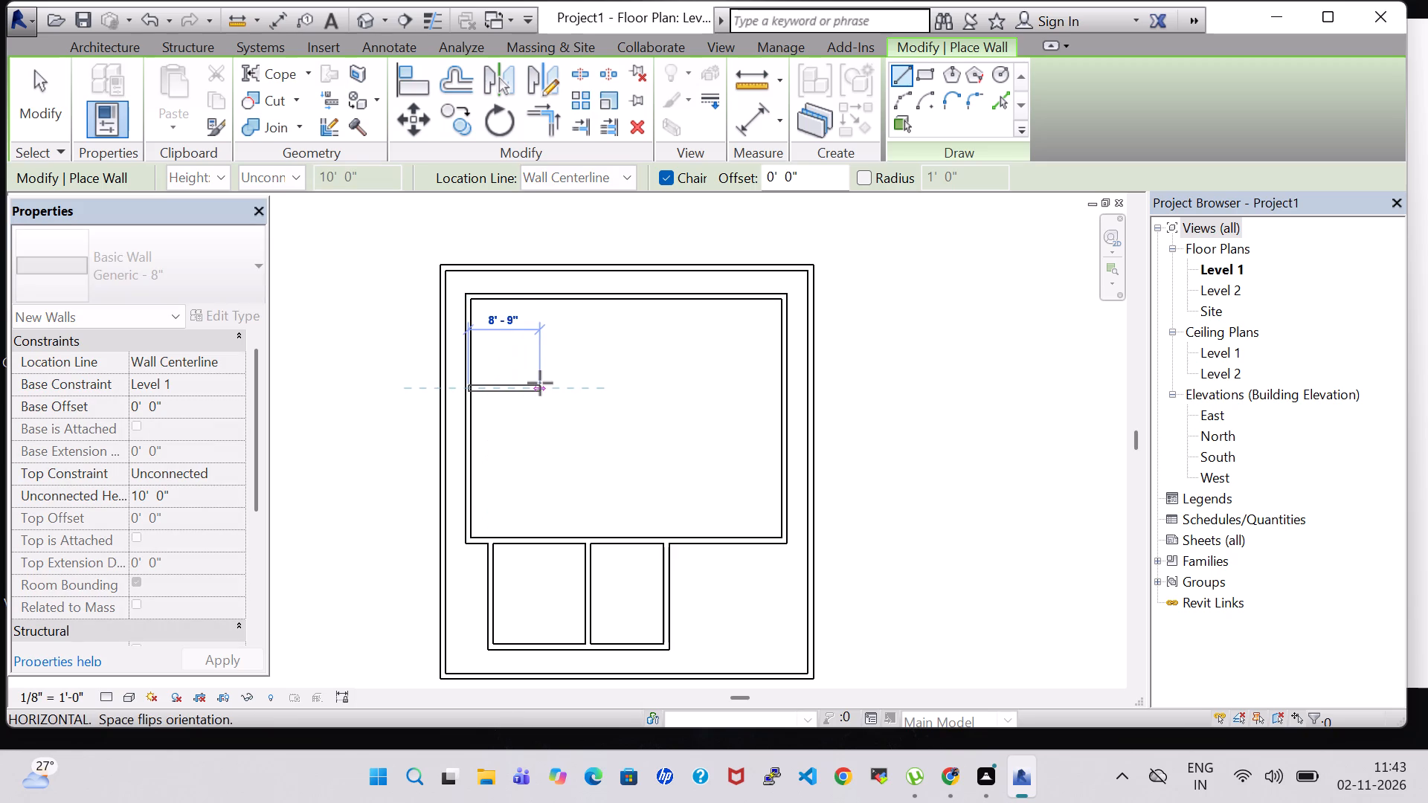
click(785, 385)
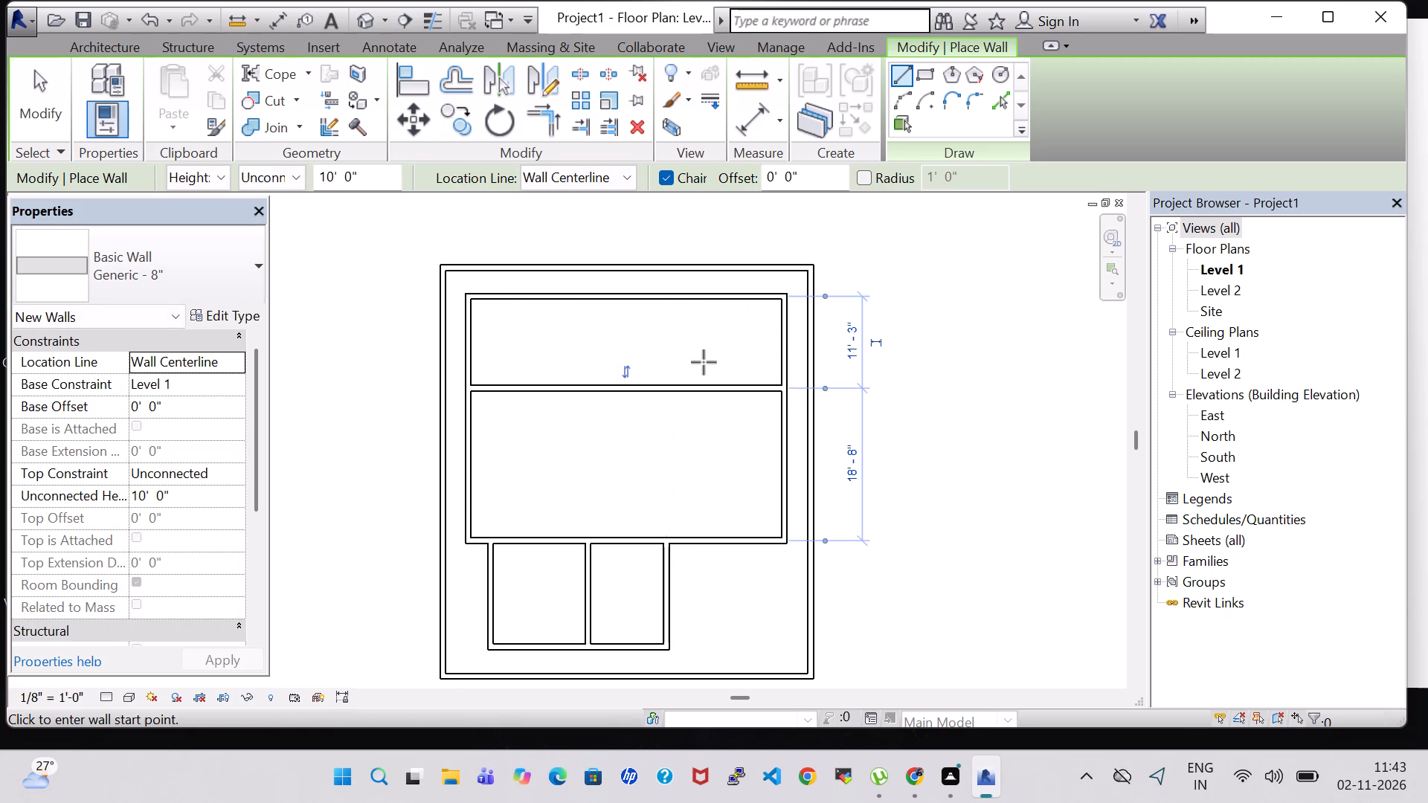
key(Escape)
key(Escape)
Nudge the new horizontal wall southward until it is about 11'-10" from the north interior wall.
click(714, 384)
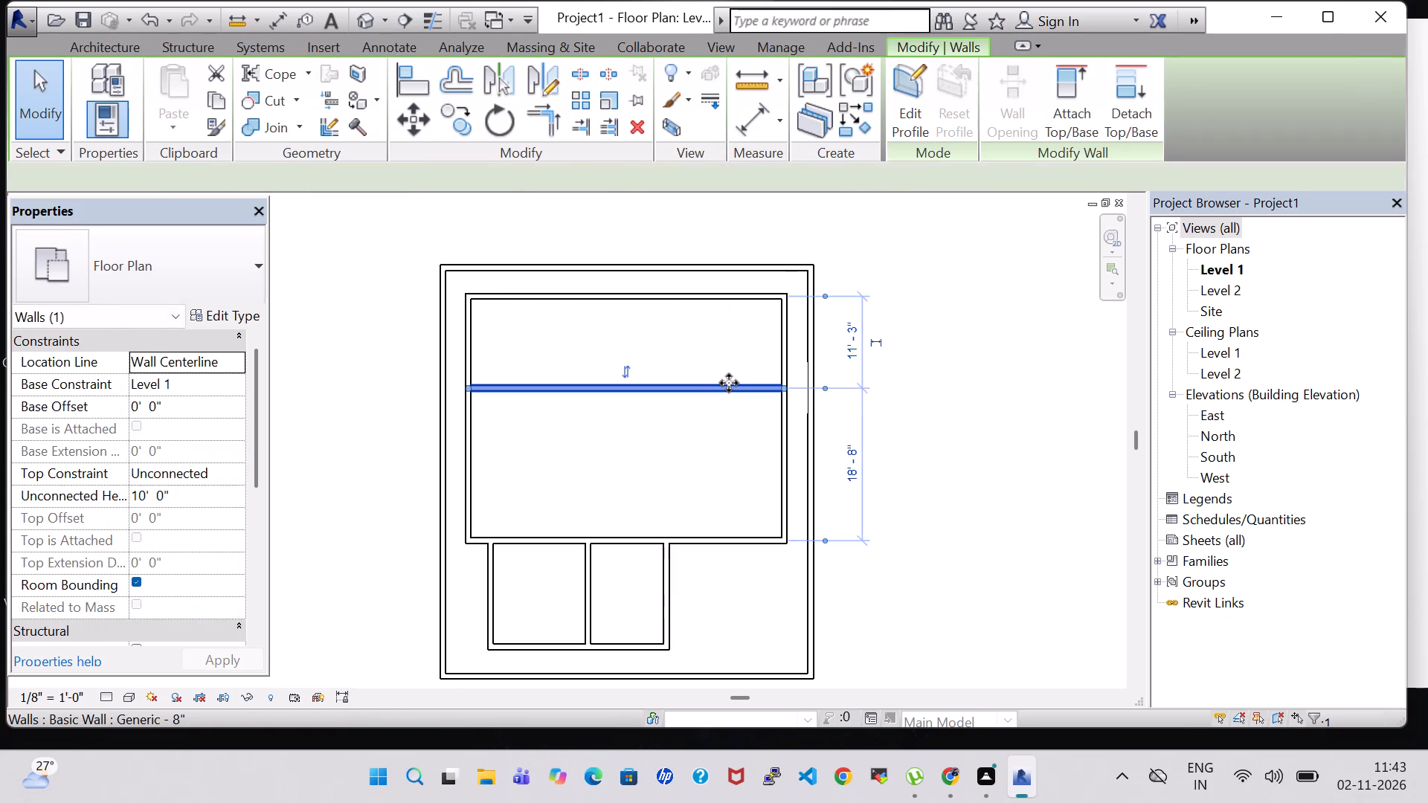
key(Down)
key(Down)
key(Up)
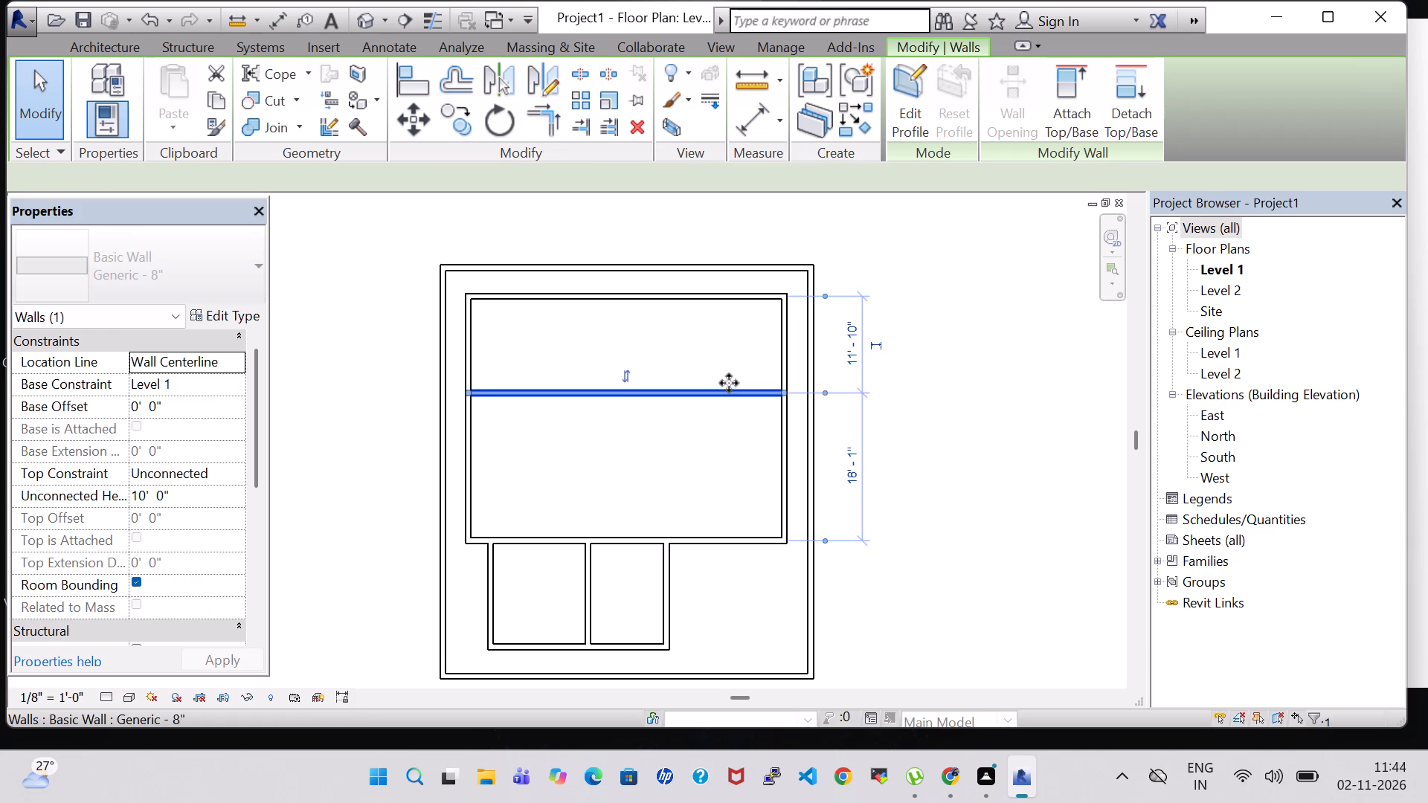
click(952, 396)
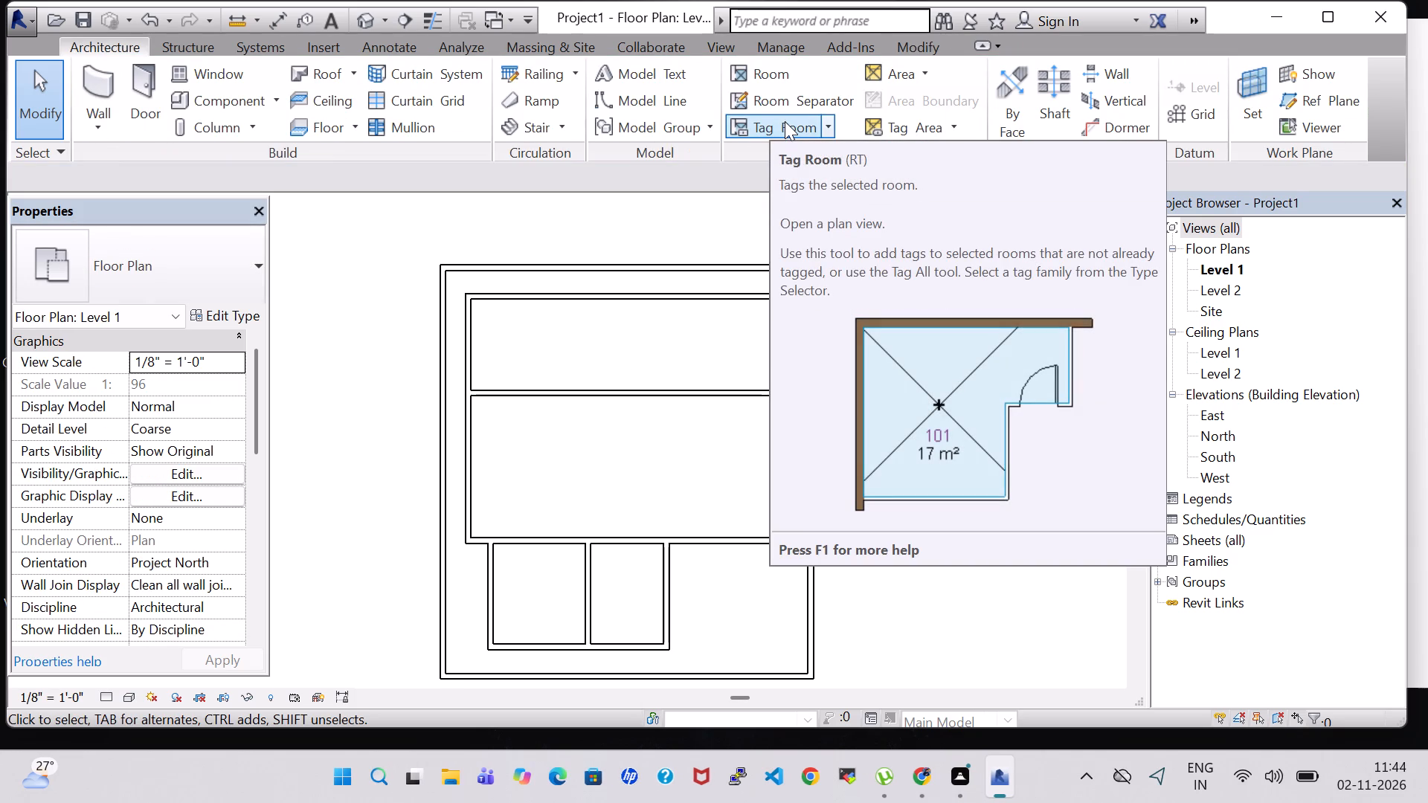
Load the RPC Beetle component family from the Entourage folder of the Imperial library.
click(86, 74)
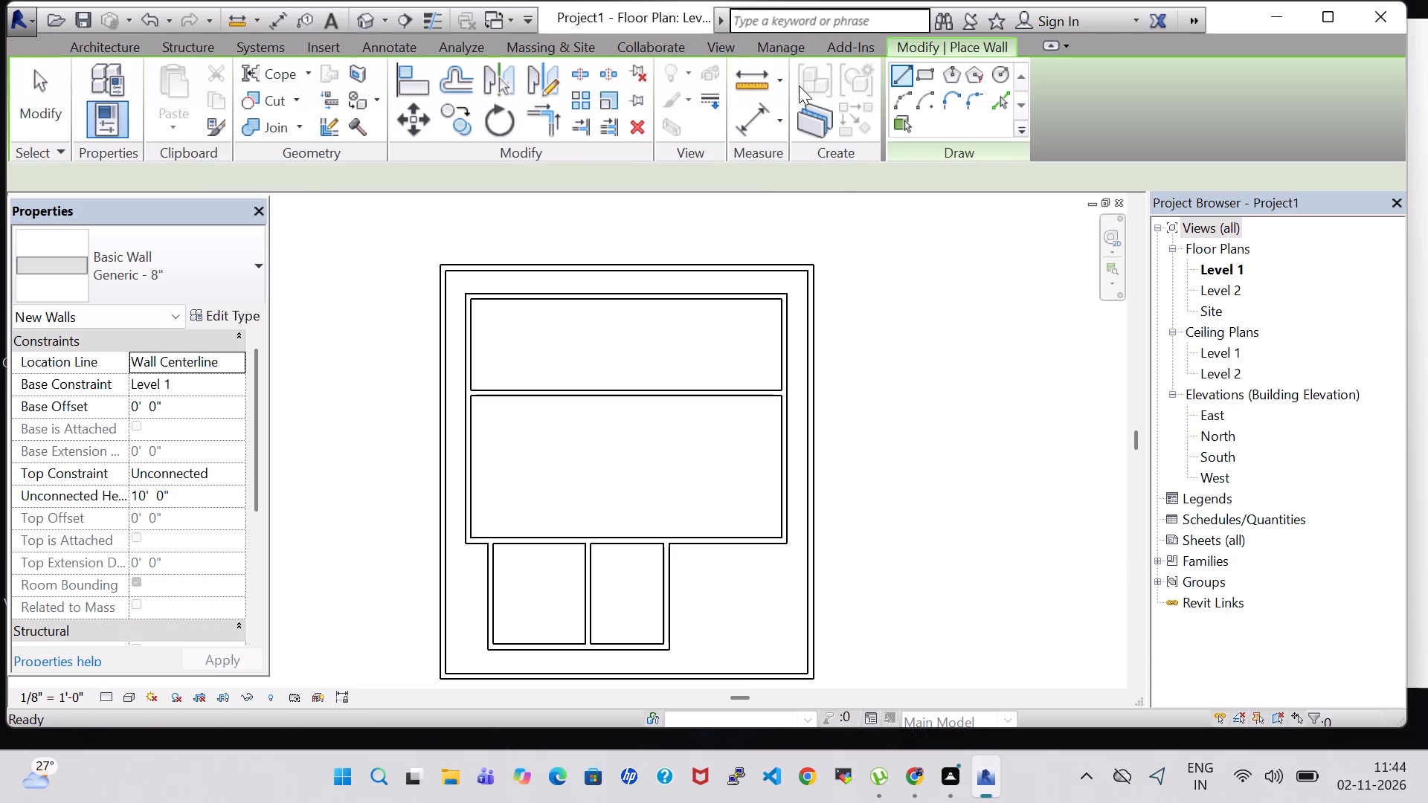
click(138, 44)
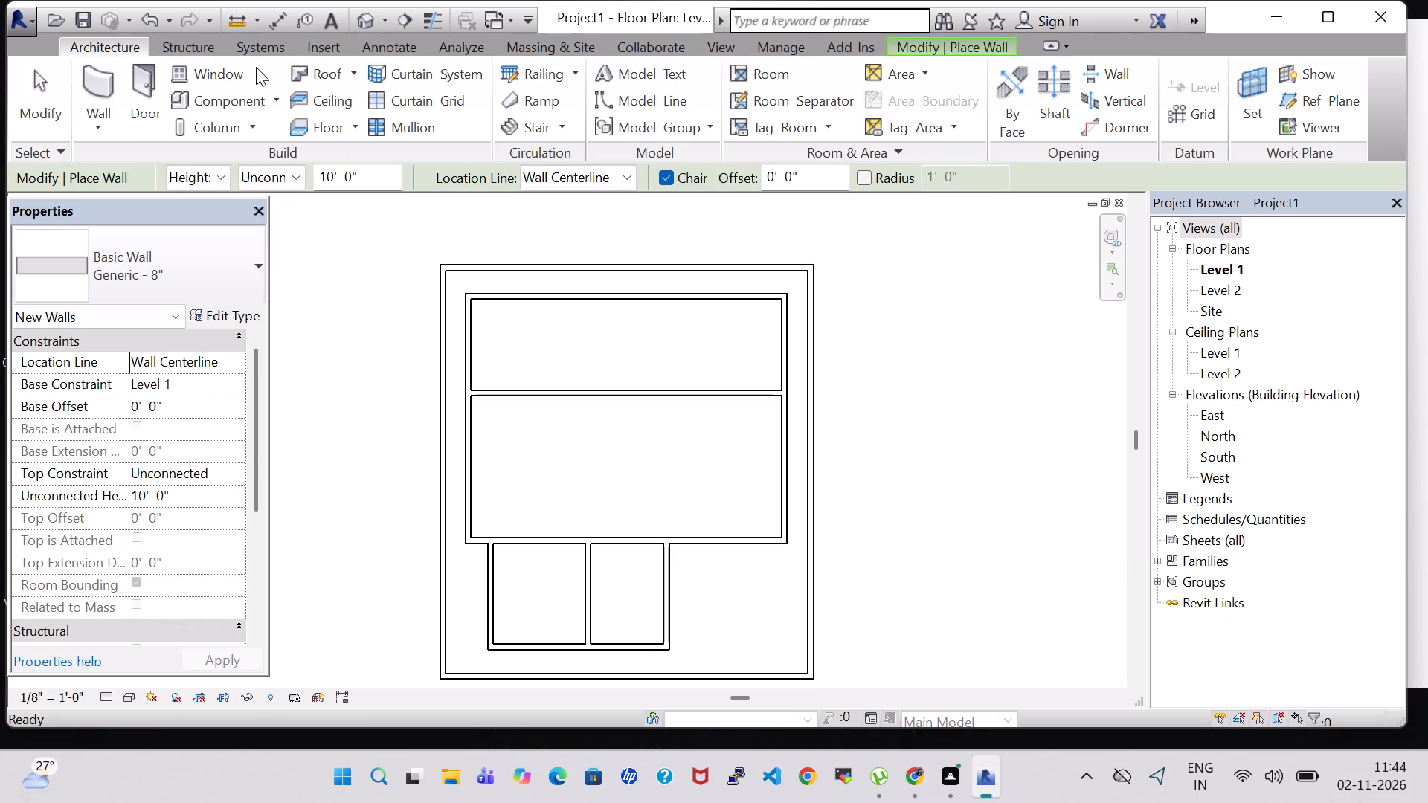
click(239, 110)
click(919, 105)
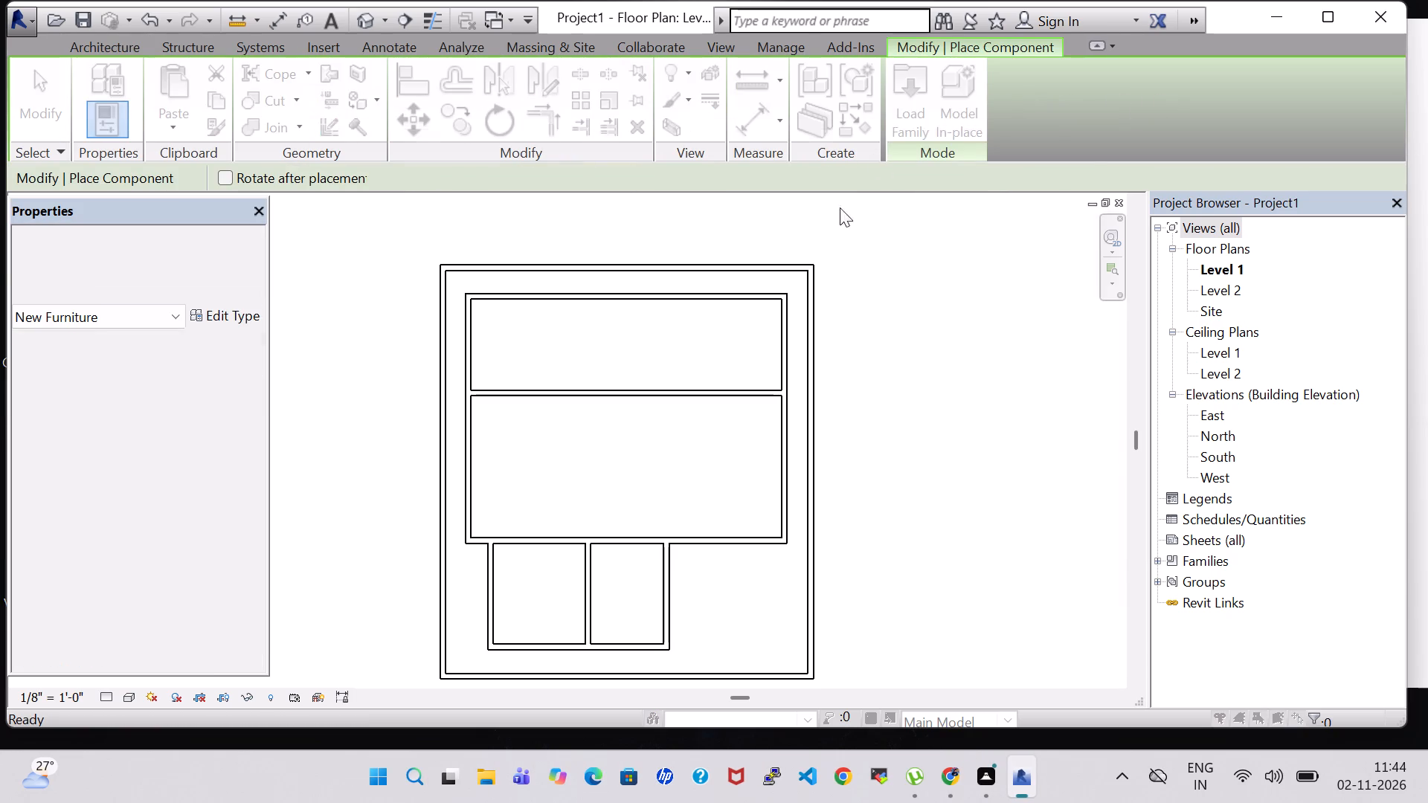
scroll(711, 324, down, 1)
double_click(674, 317)
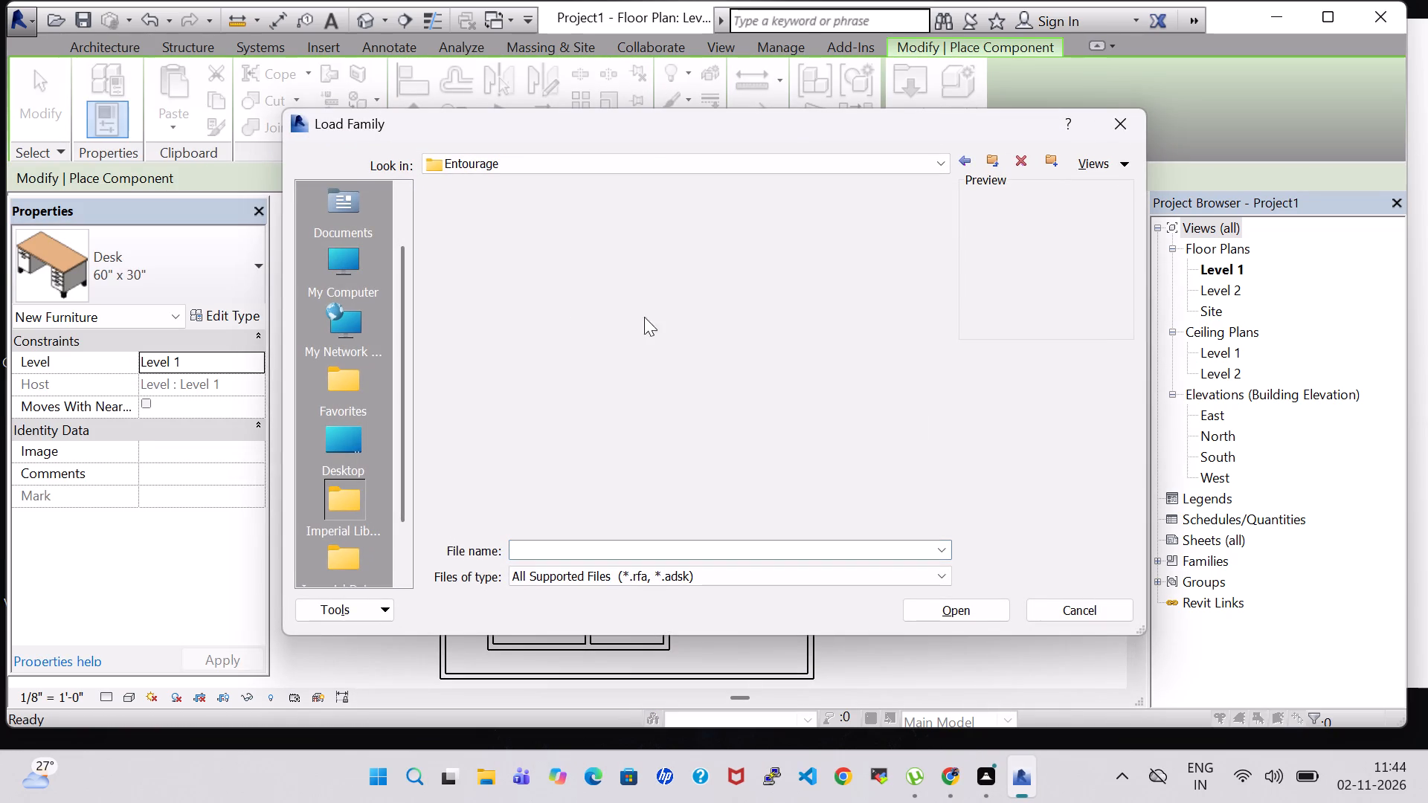
click(482, 233)
click(938, 608)
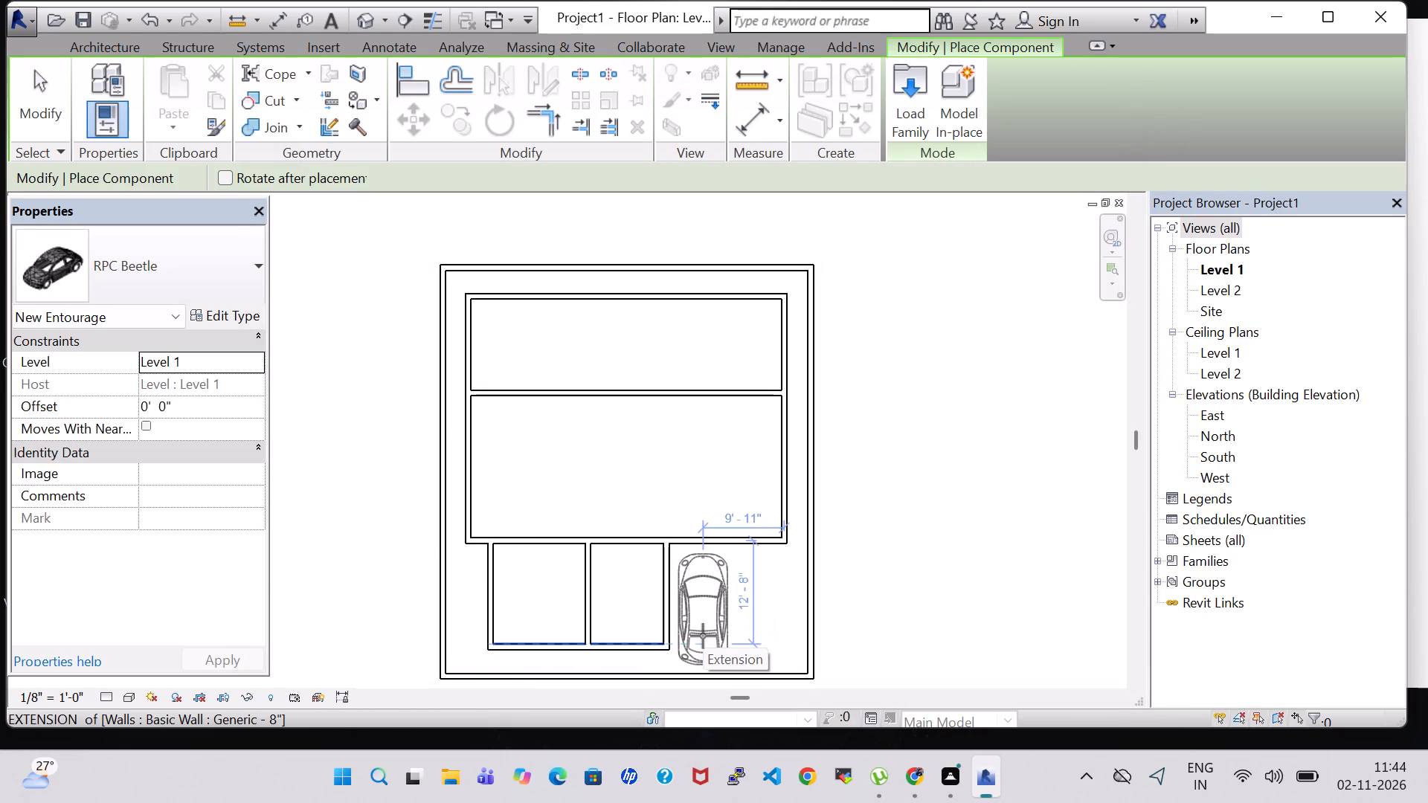
Place two RPC Beetle cars side by side in the open southeast area, east of the middle room.
click(703, 636)
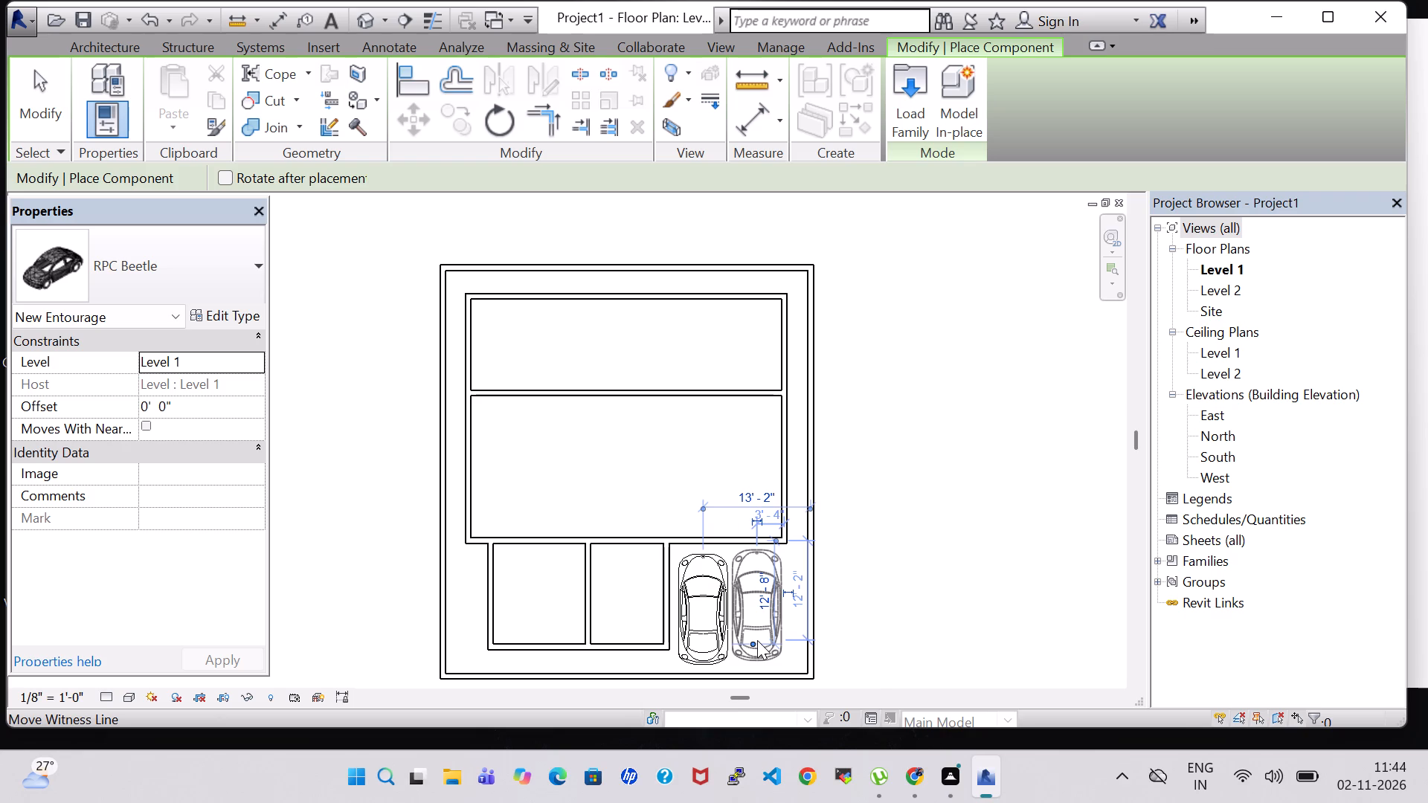
click(759, 640)
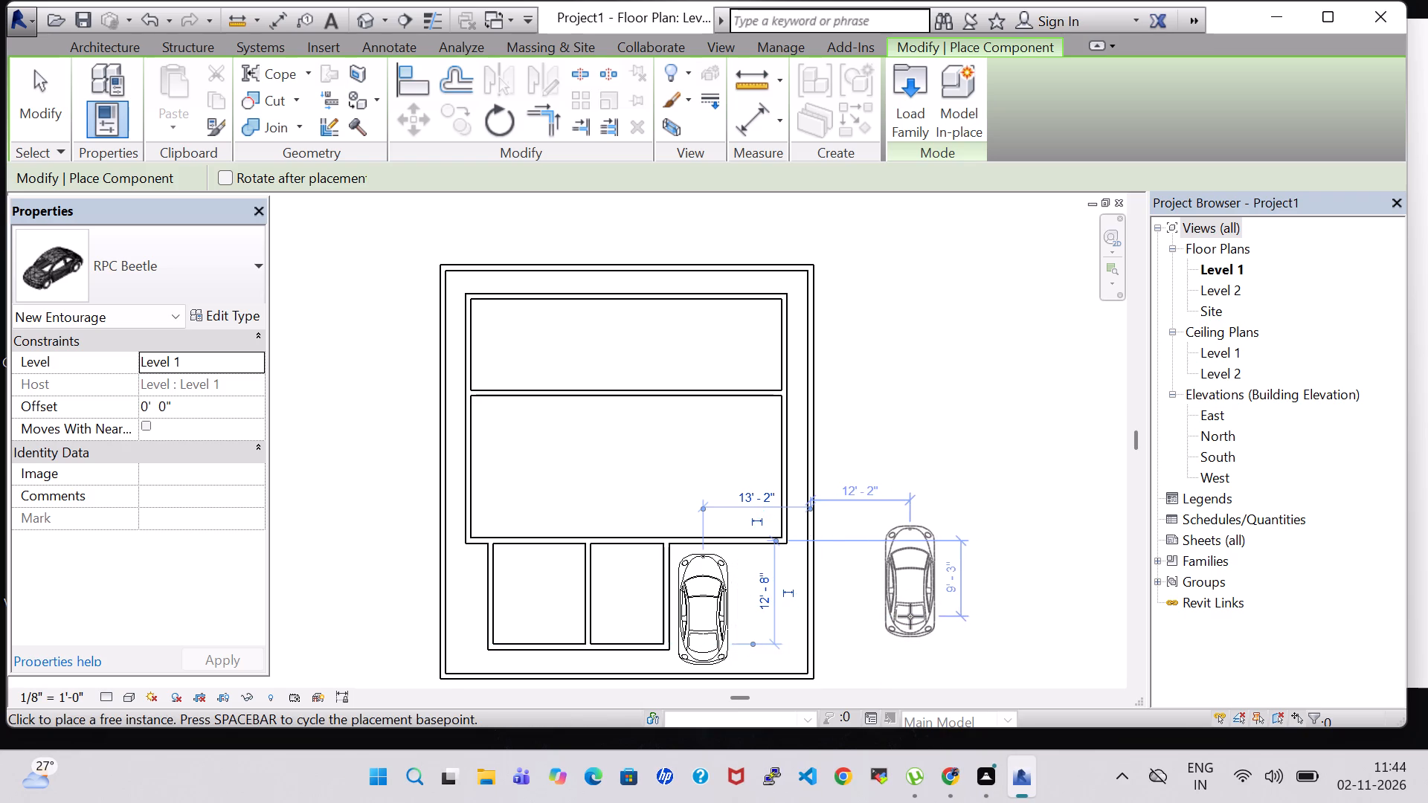
key(Escape)
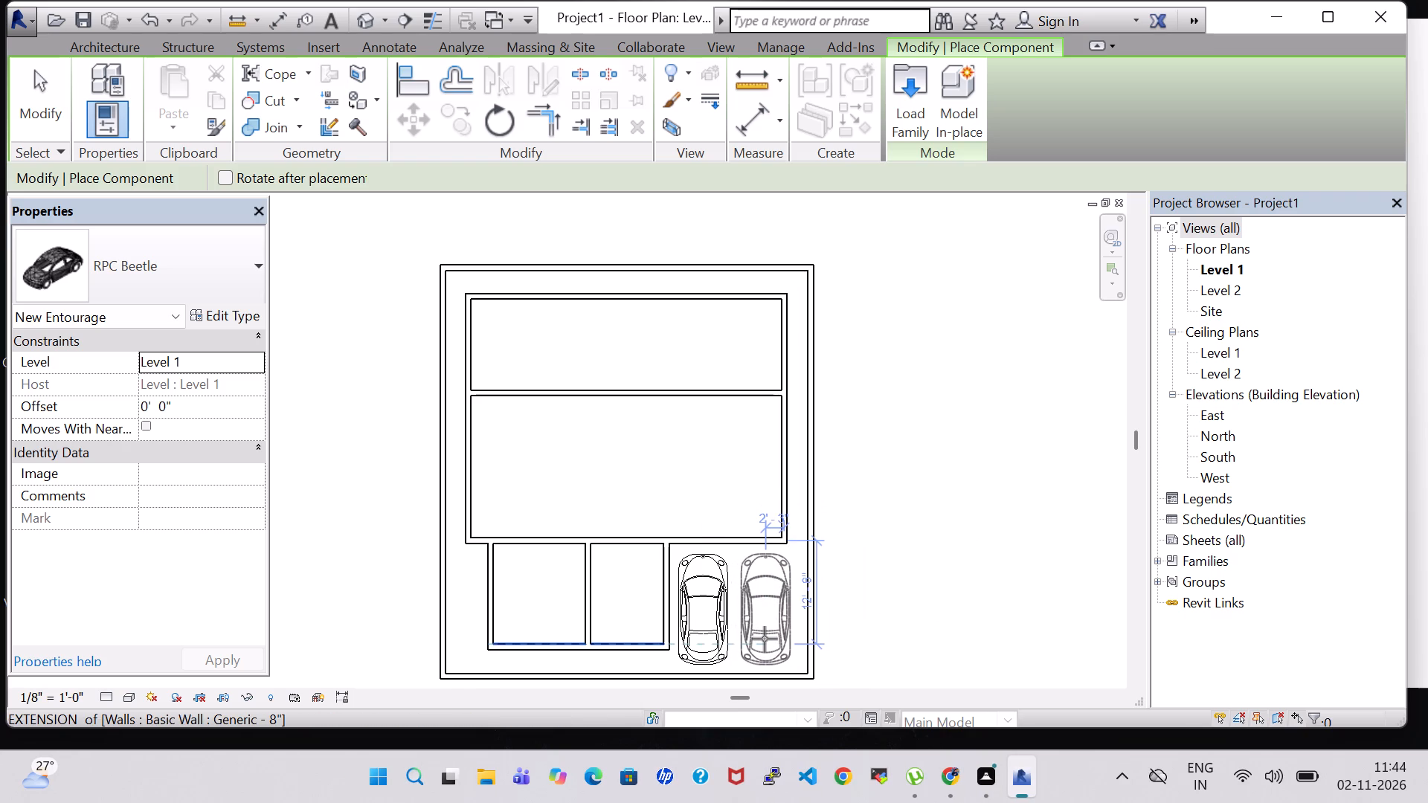
click(765, 639)
key(Escape)
key(Escape)
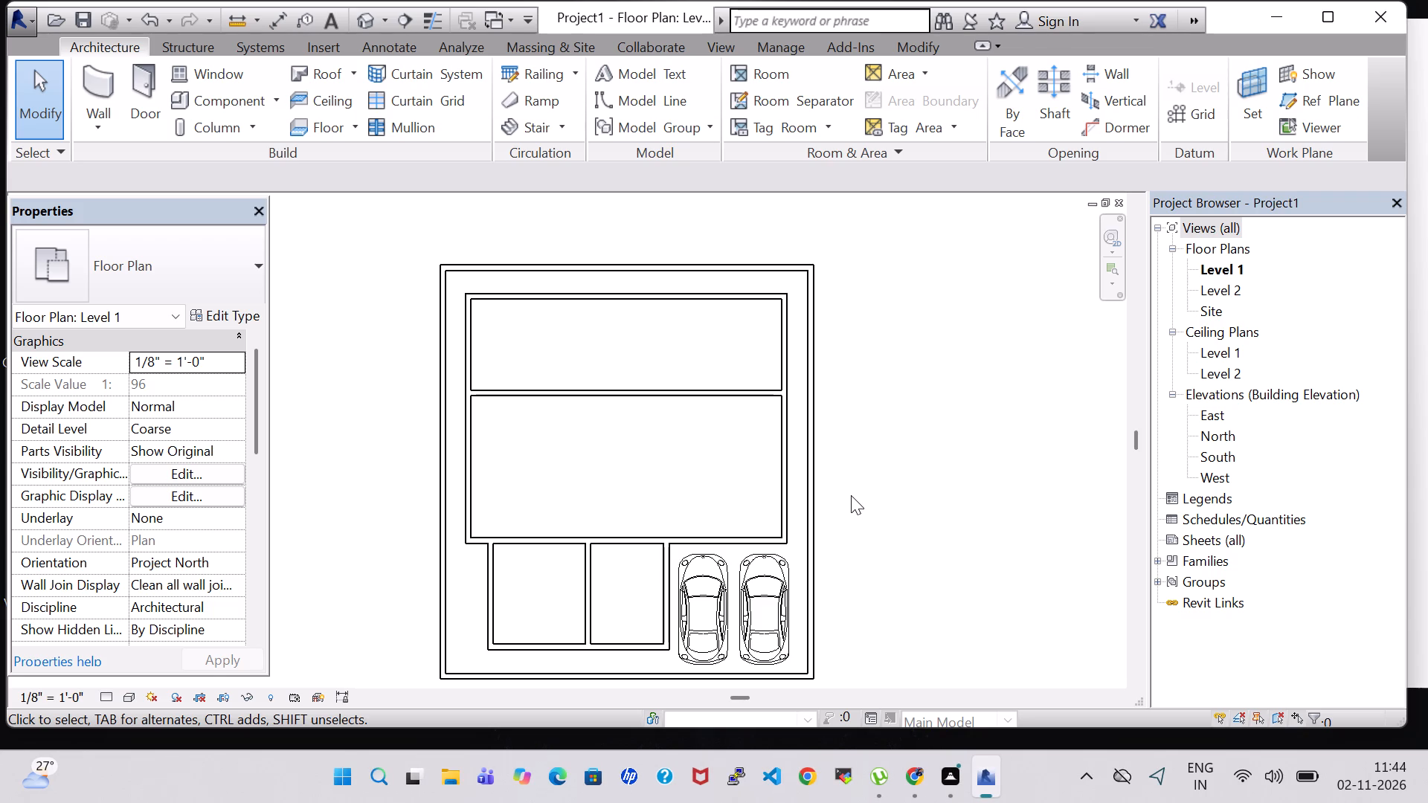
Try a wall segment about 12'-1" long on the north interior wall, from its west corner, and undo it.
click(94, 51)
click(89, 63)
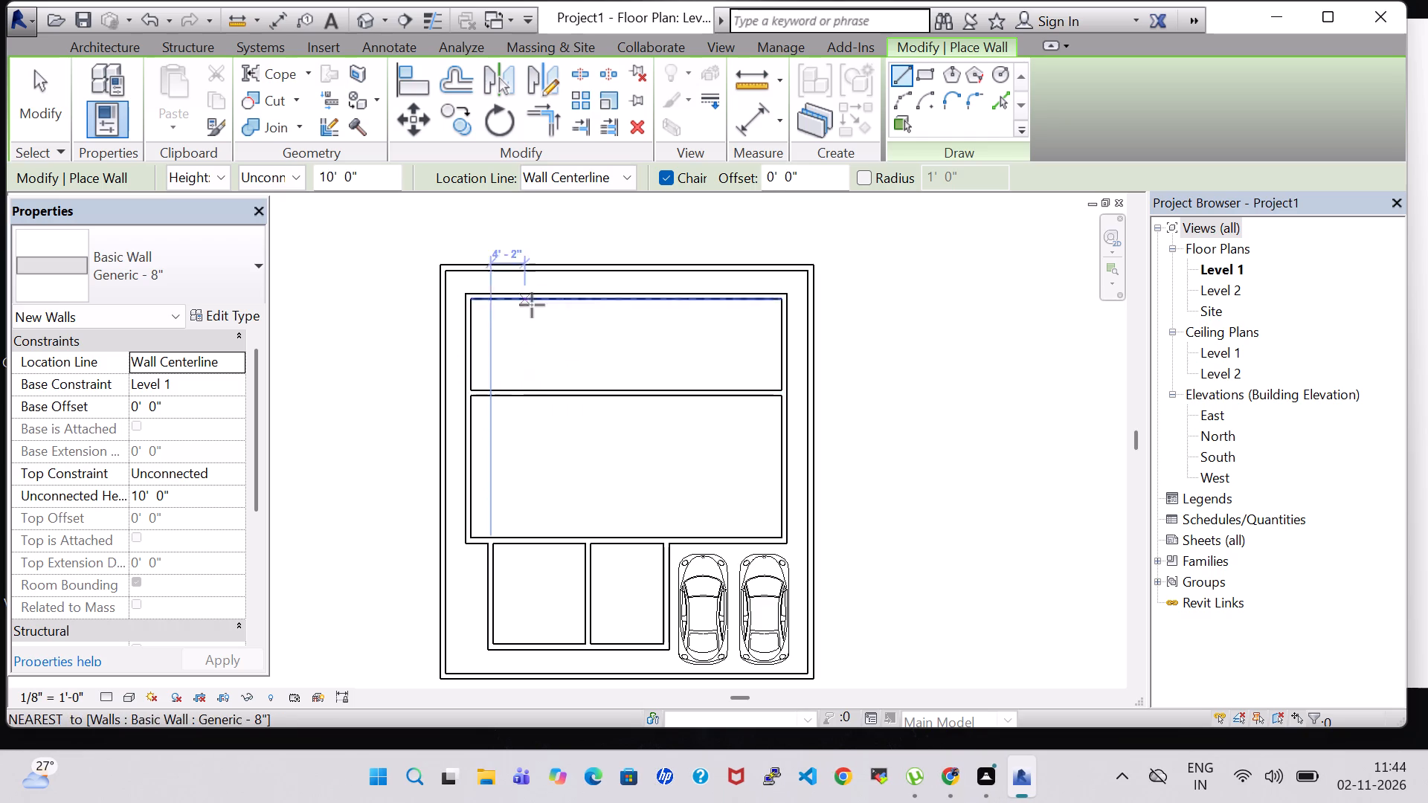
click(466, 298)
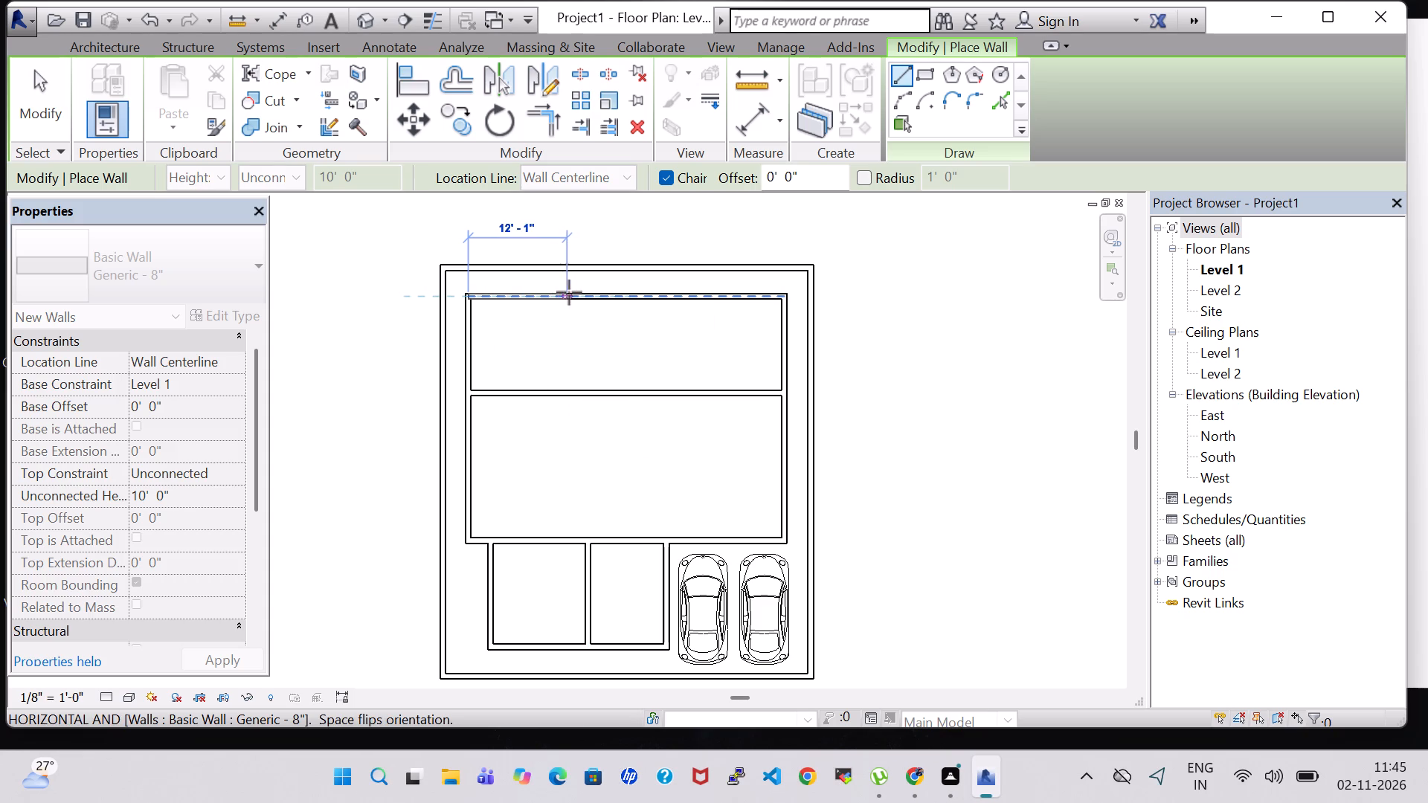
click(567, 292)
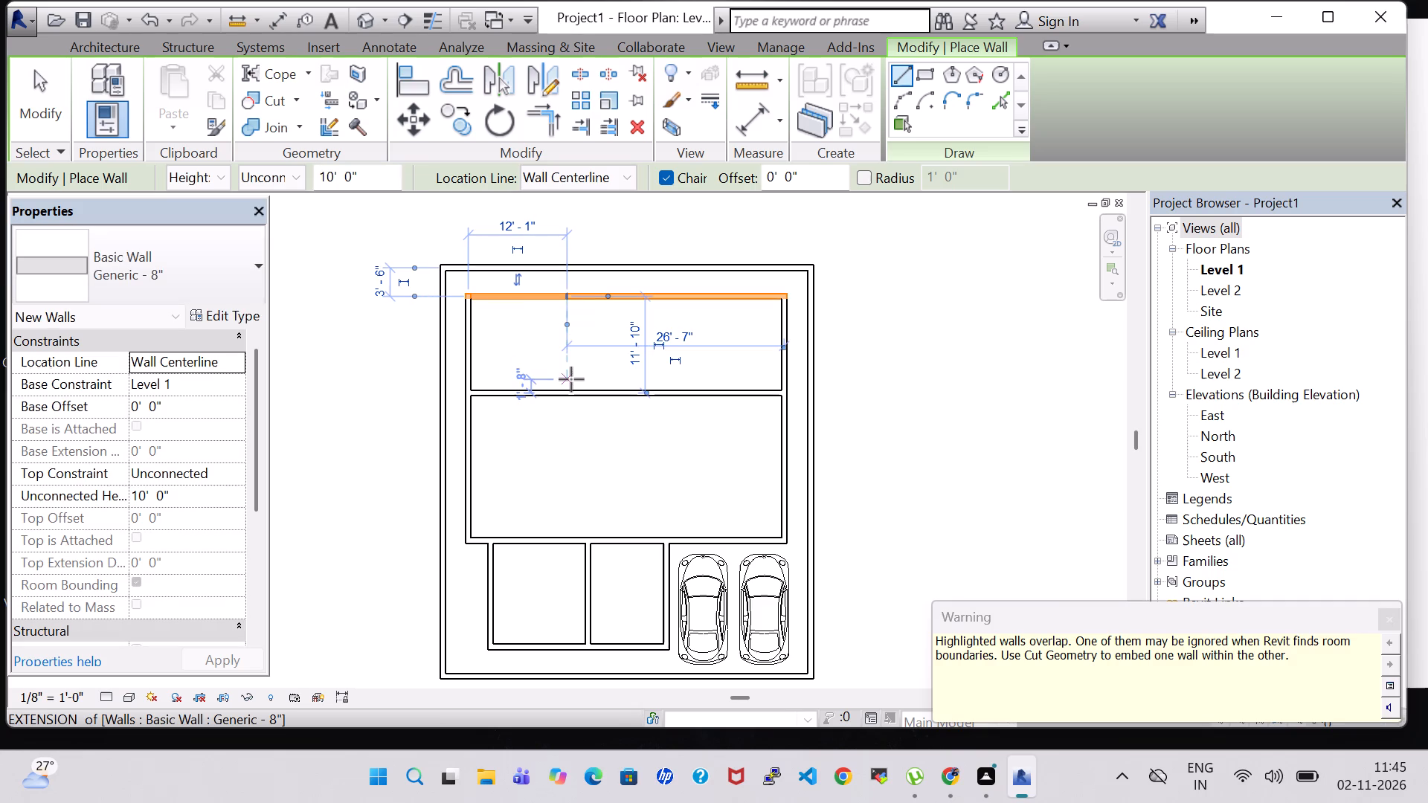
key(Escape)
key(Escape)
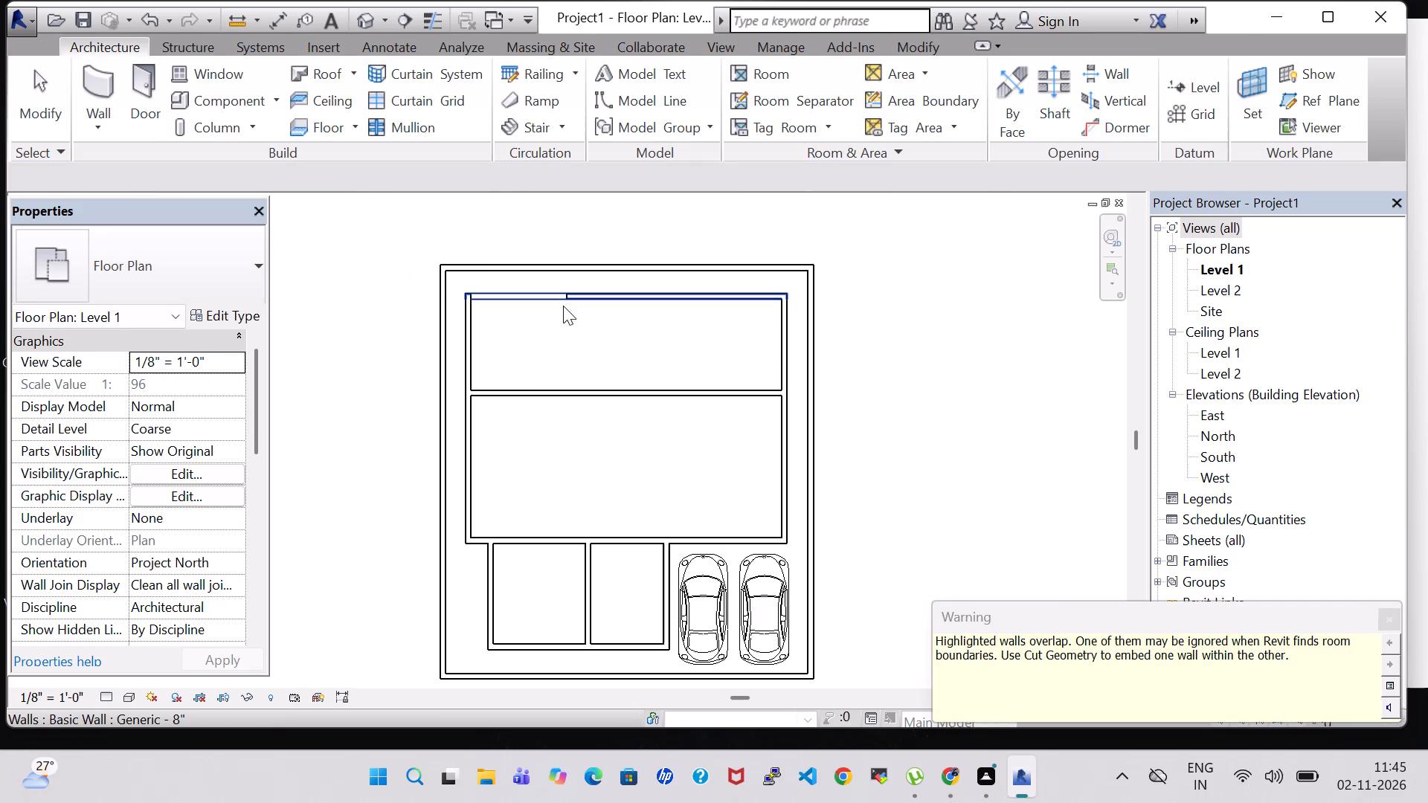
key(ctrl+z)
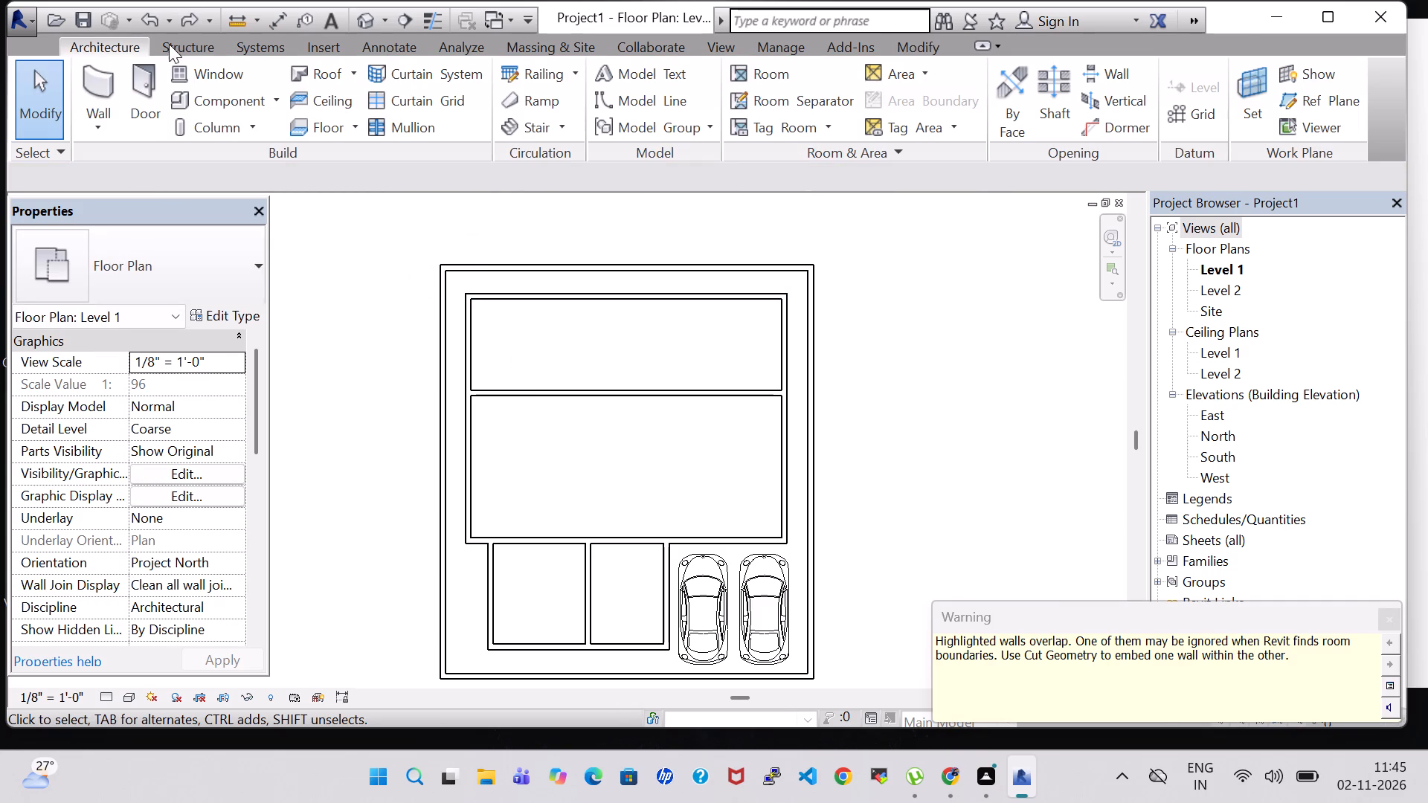
Draw a vertical wall across the north strip, from the north interior wall to the horizontal wall, about 11'-9" from the west interior wall.
click(86, 85)
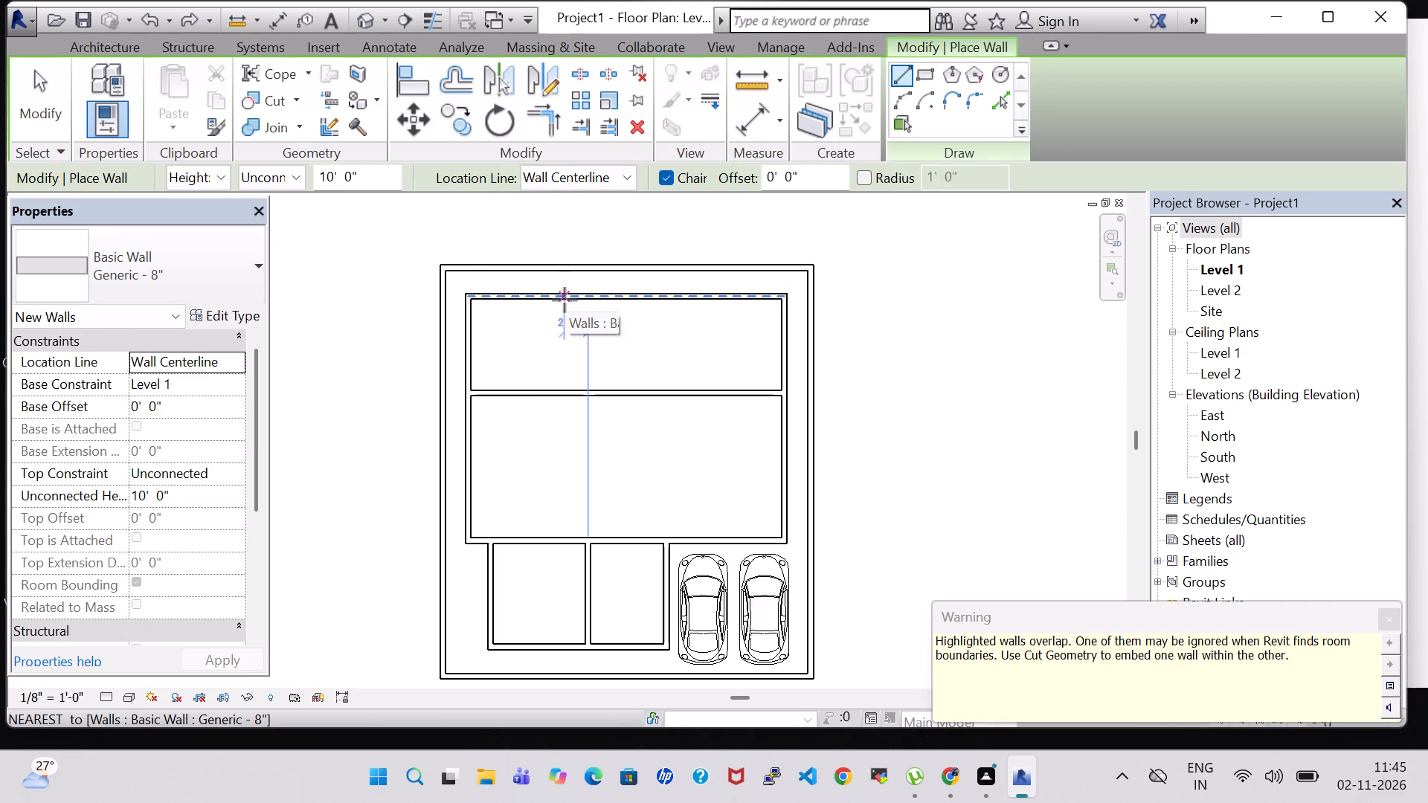
click(565, 300)
click(567, 394)
key(Escape)
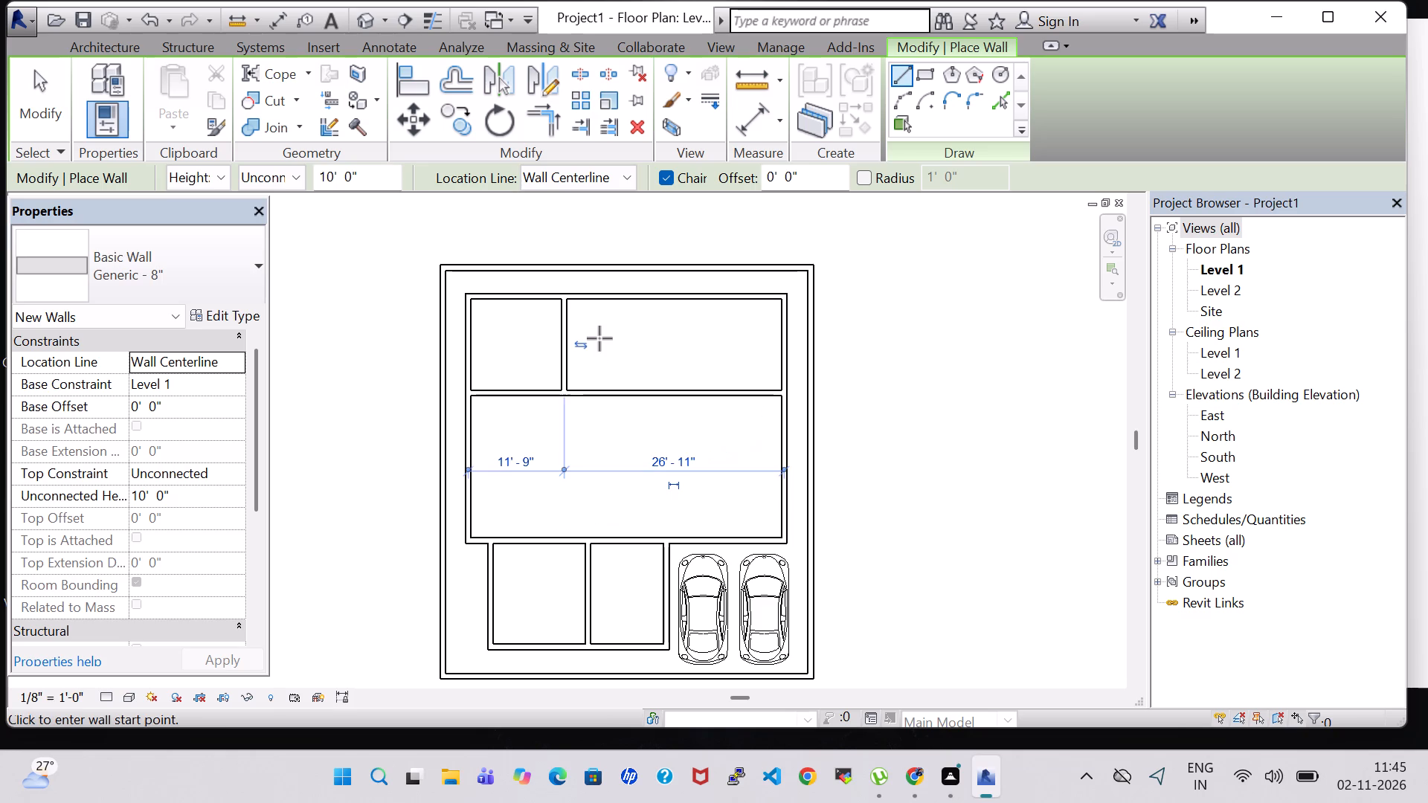
key(Escape)
Nudge the new vertical wall eastward until it is about 12'-4" from the west interior wall.
click(568, 344)
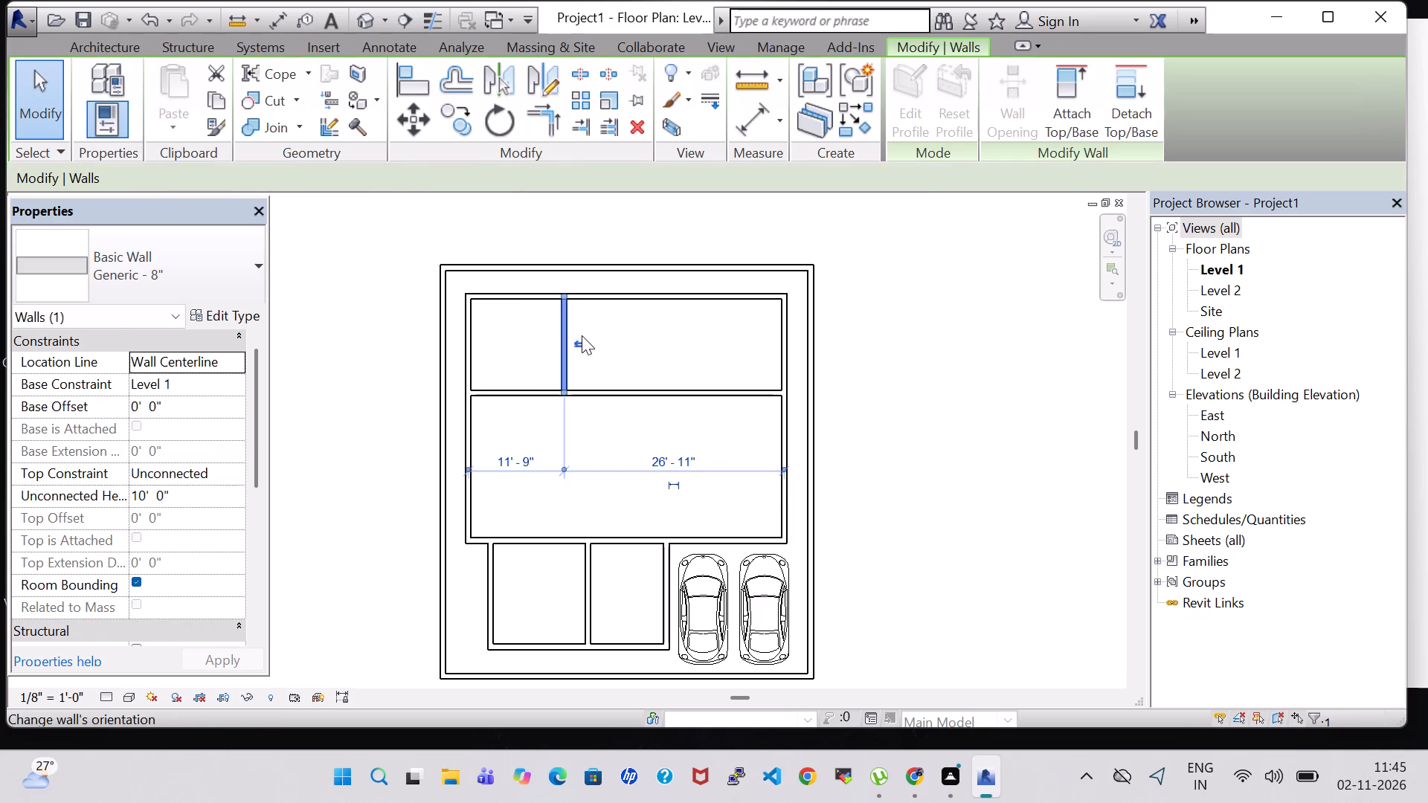
key(Right)
key(Left)
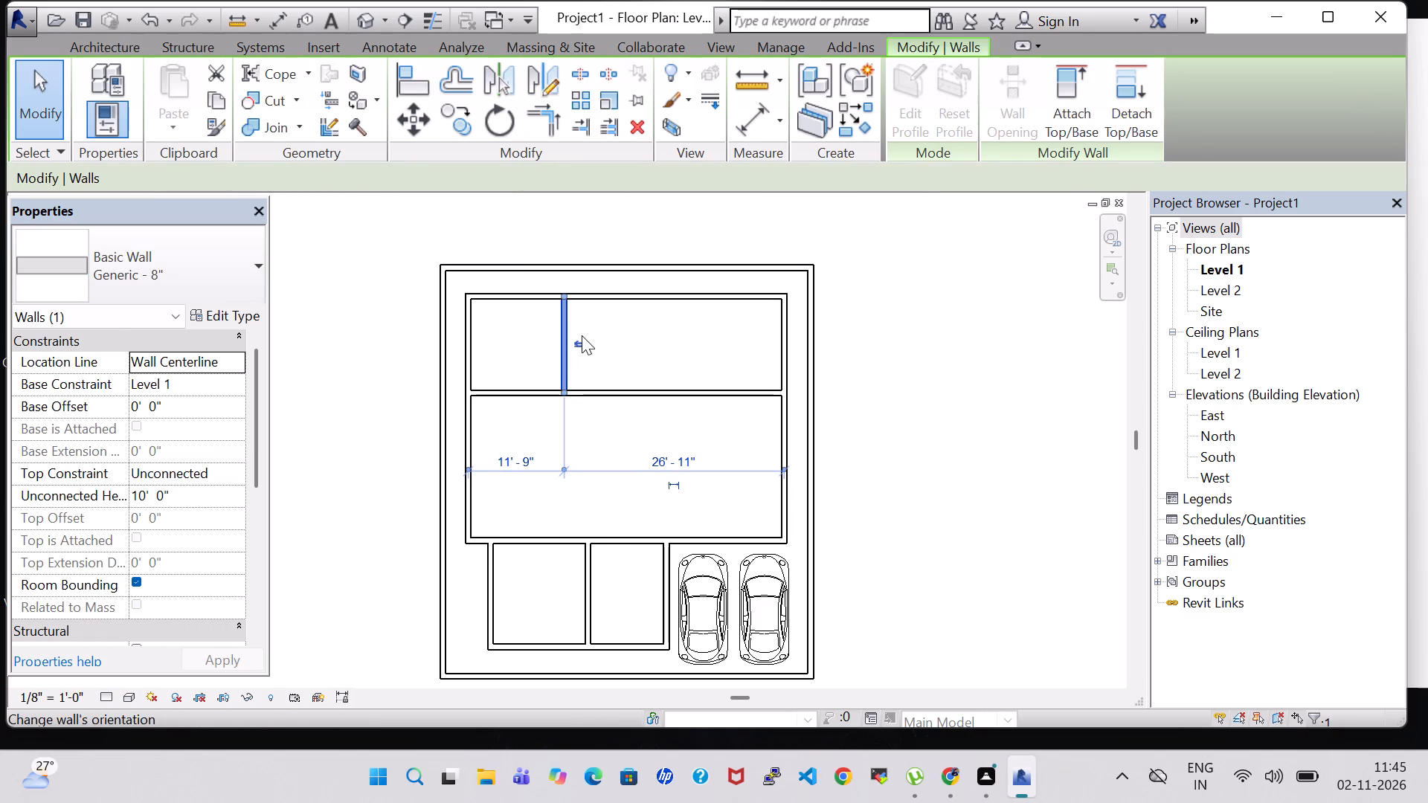
click(959, 366)
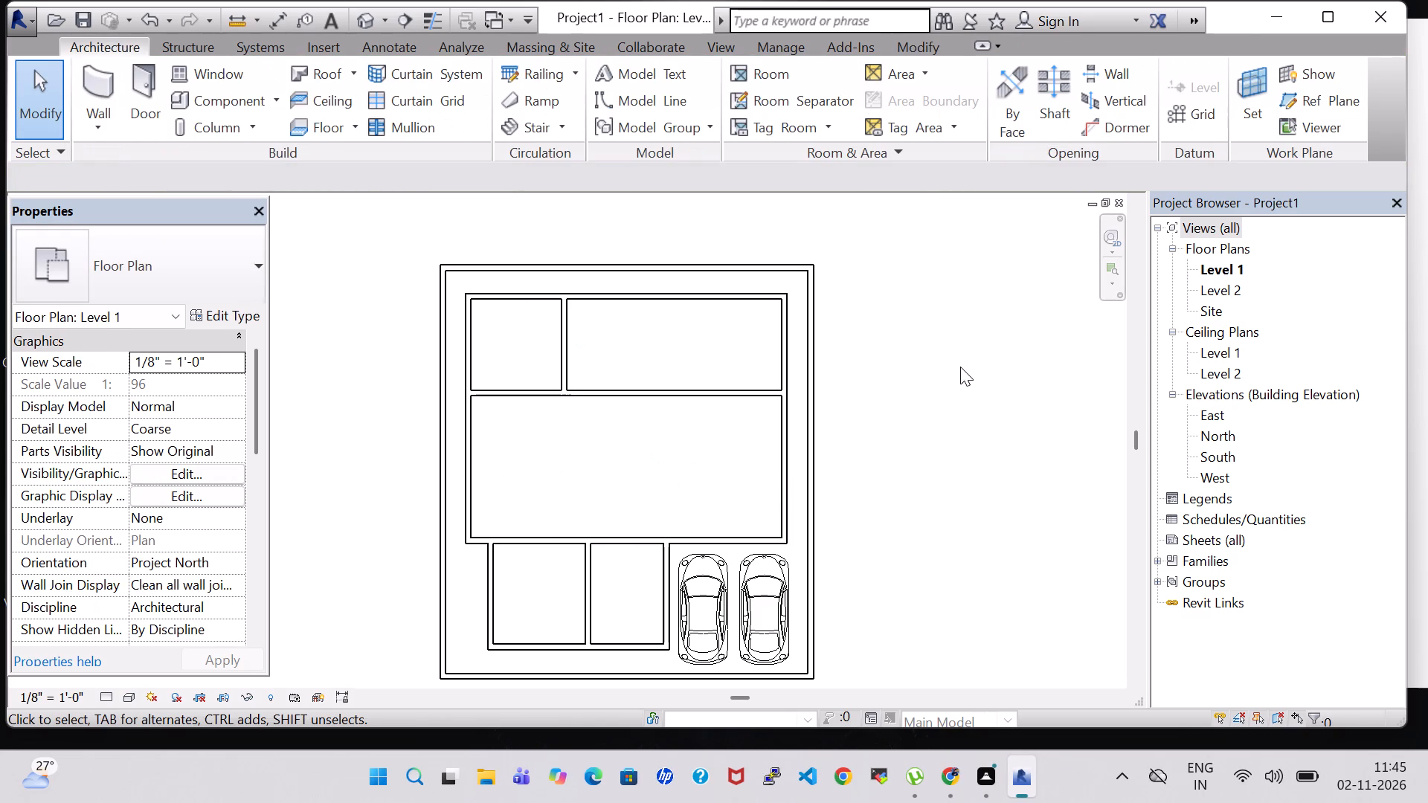
double_click(562, 370)
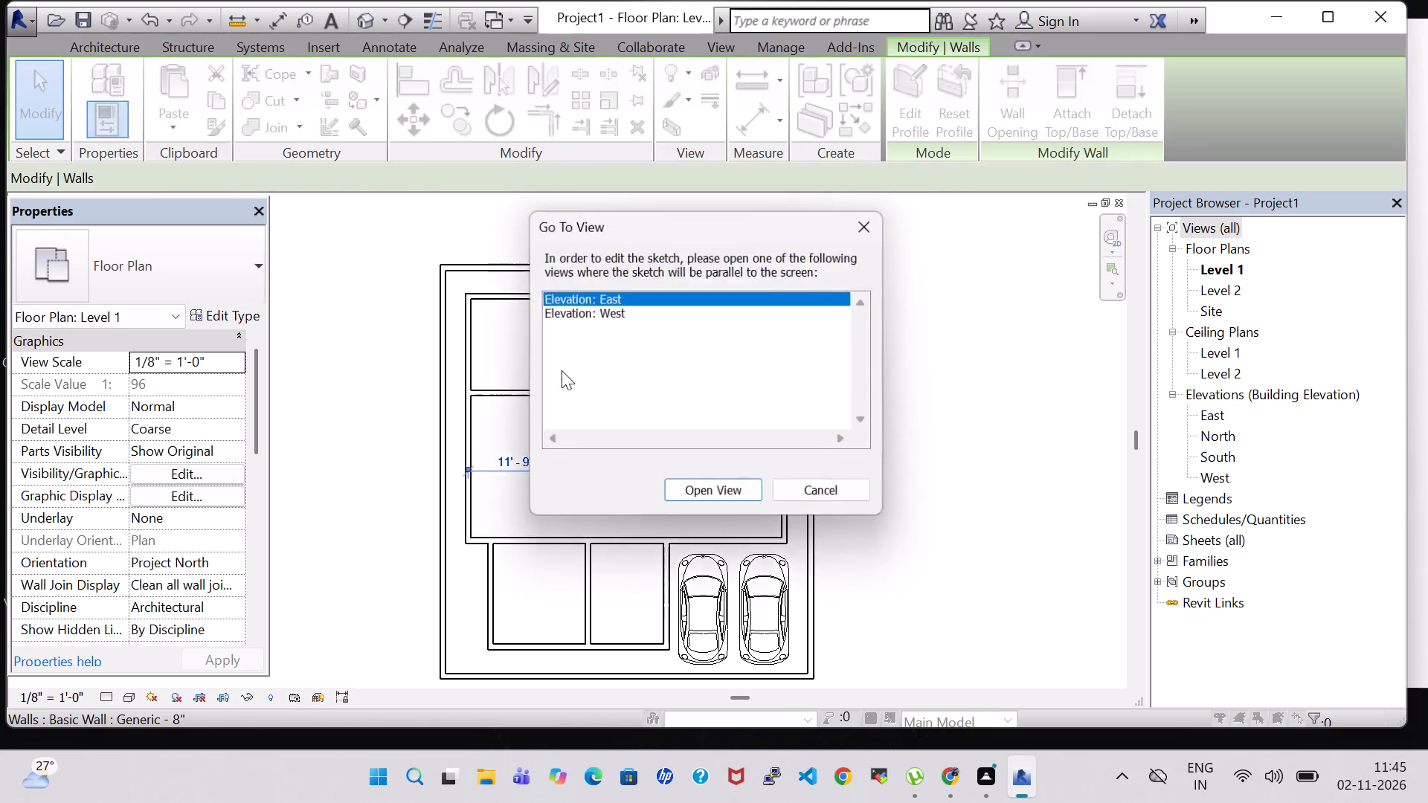
key(Right)
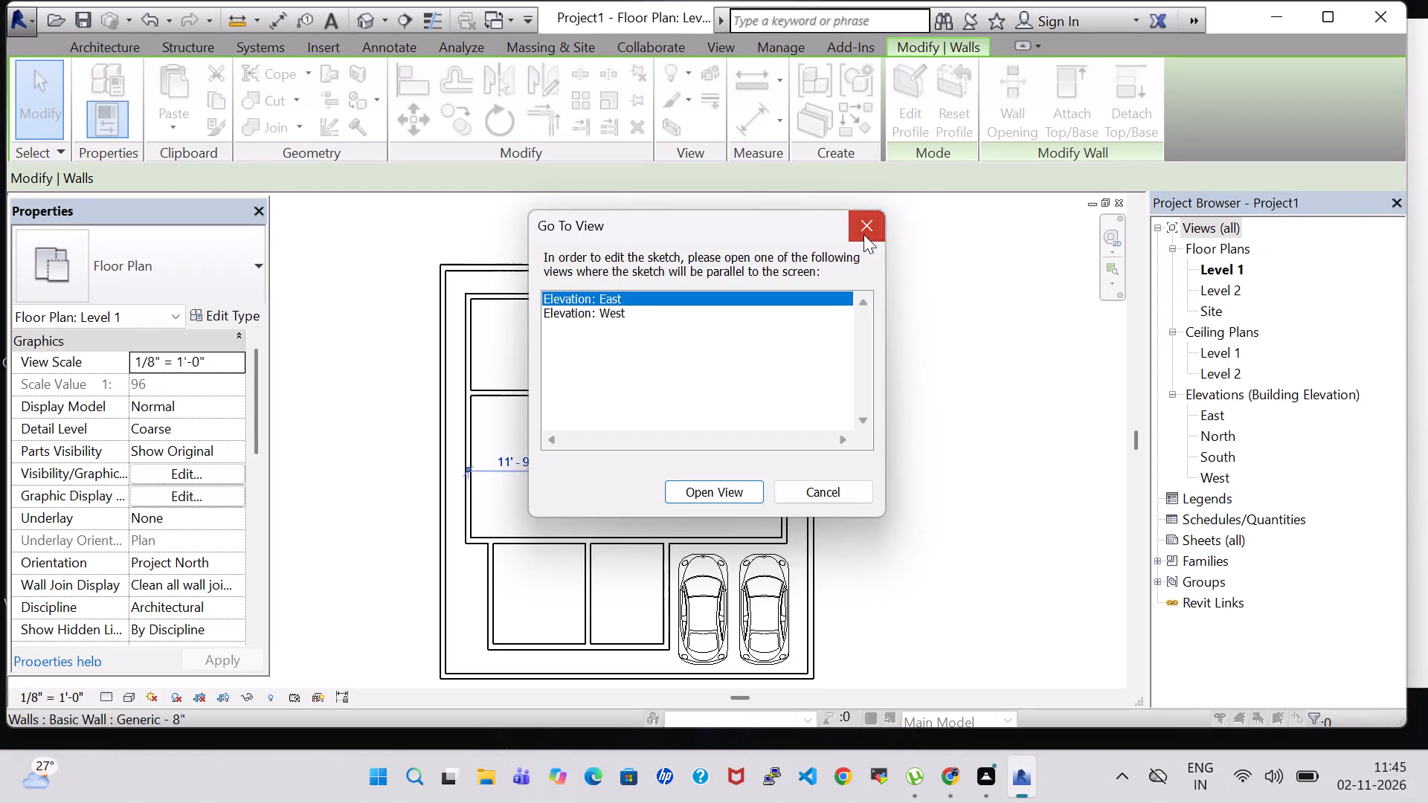
click(863, 234)
key(Right)
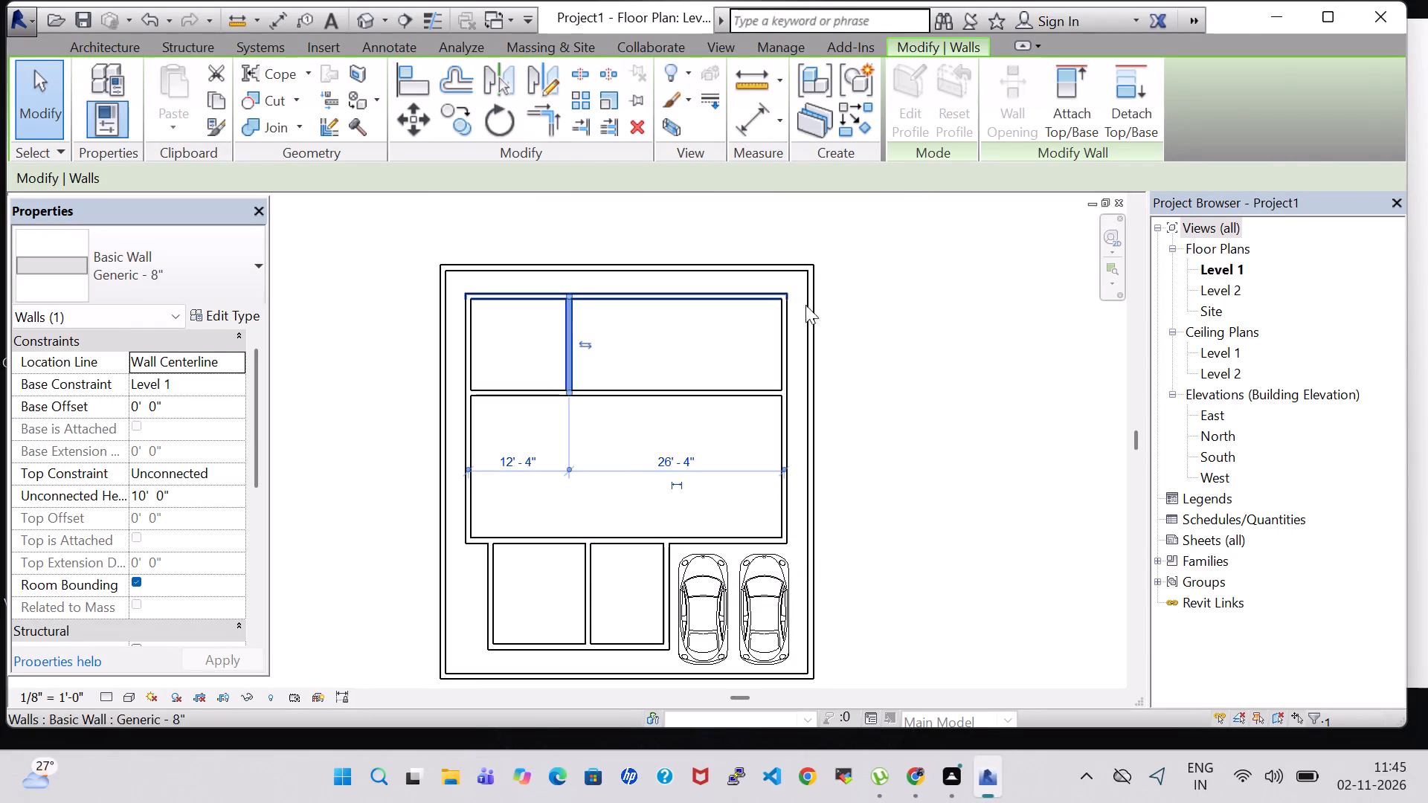
click(842, 315)
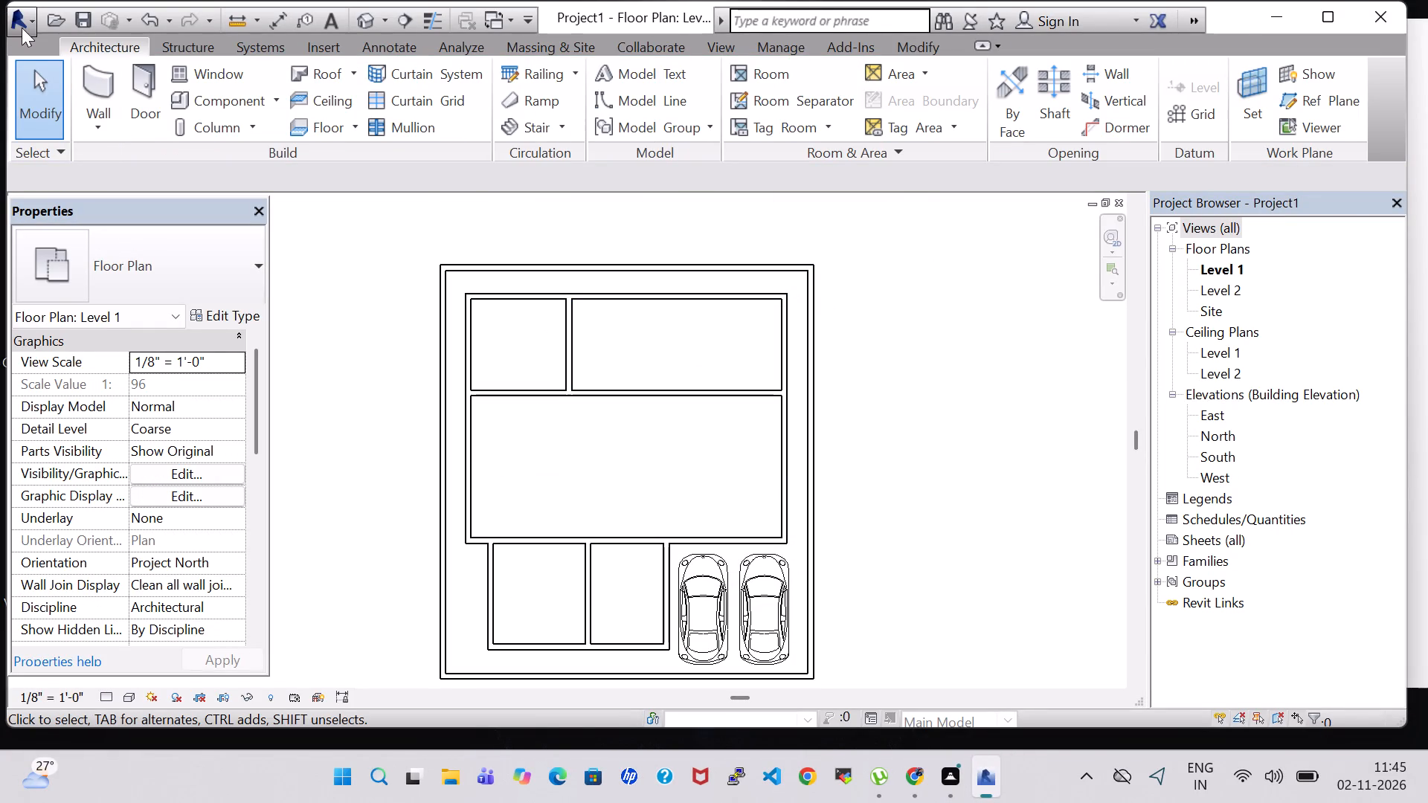
Draw a second vertical wall across the north strip, about 11'-11" from the east interior wall.
click(75, 72)
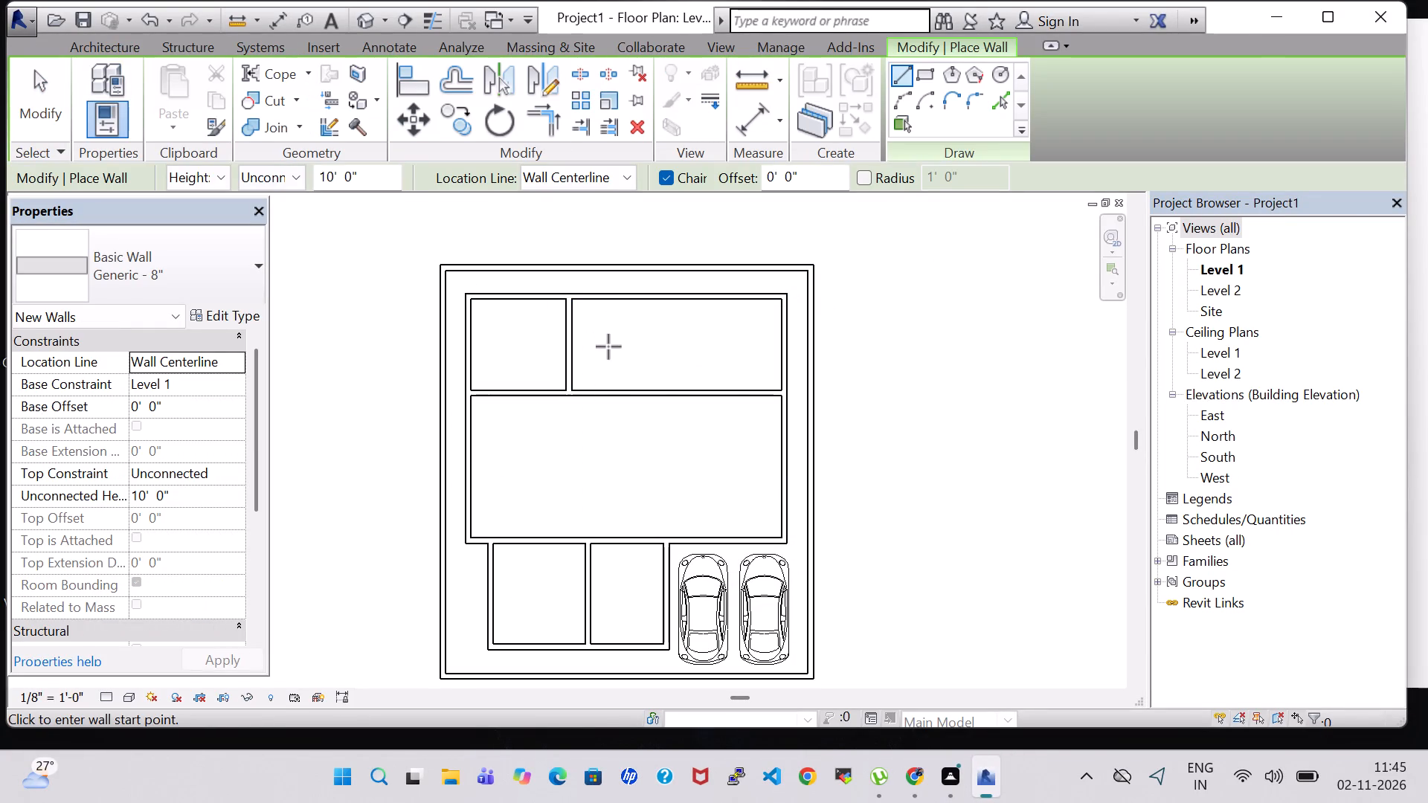
click(686, 393)
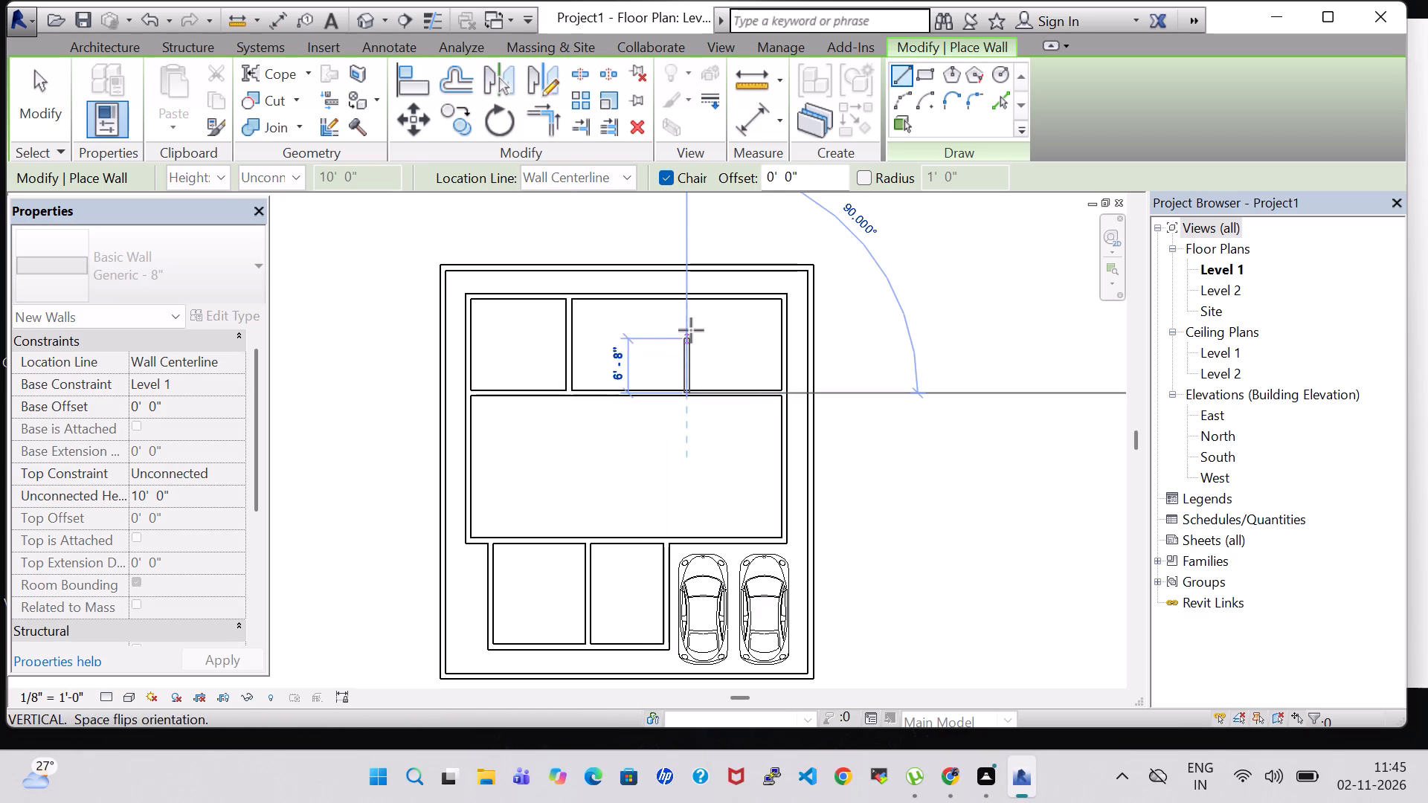
click(686, 302)
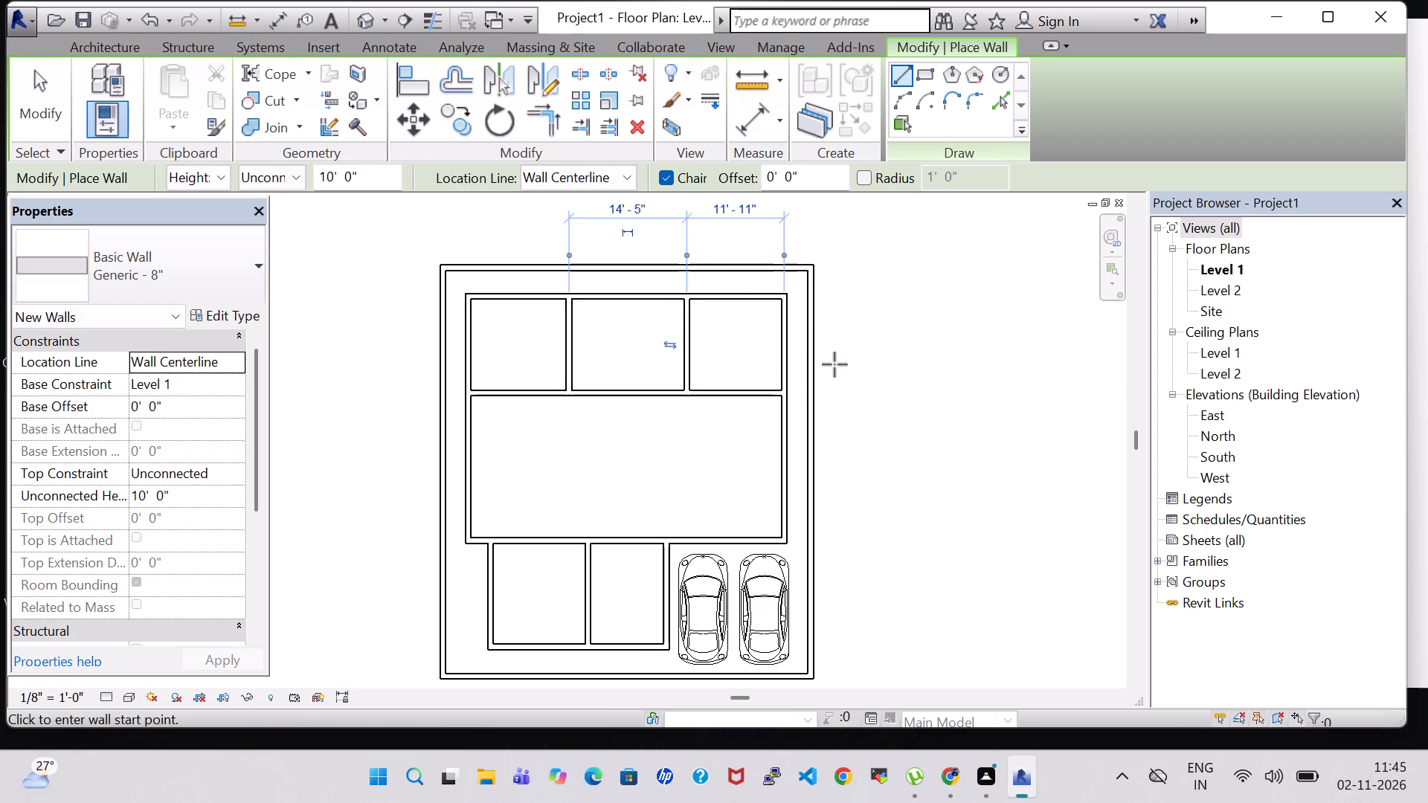
key(Escape)
key(Escape)
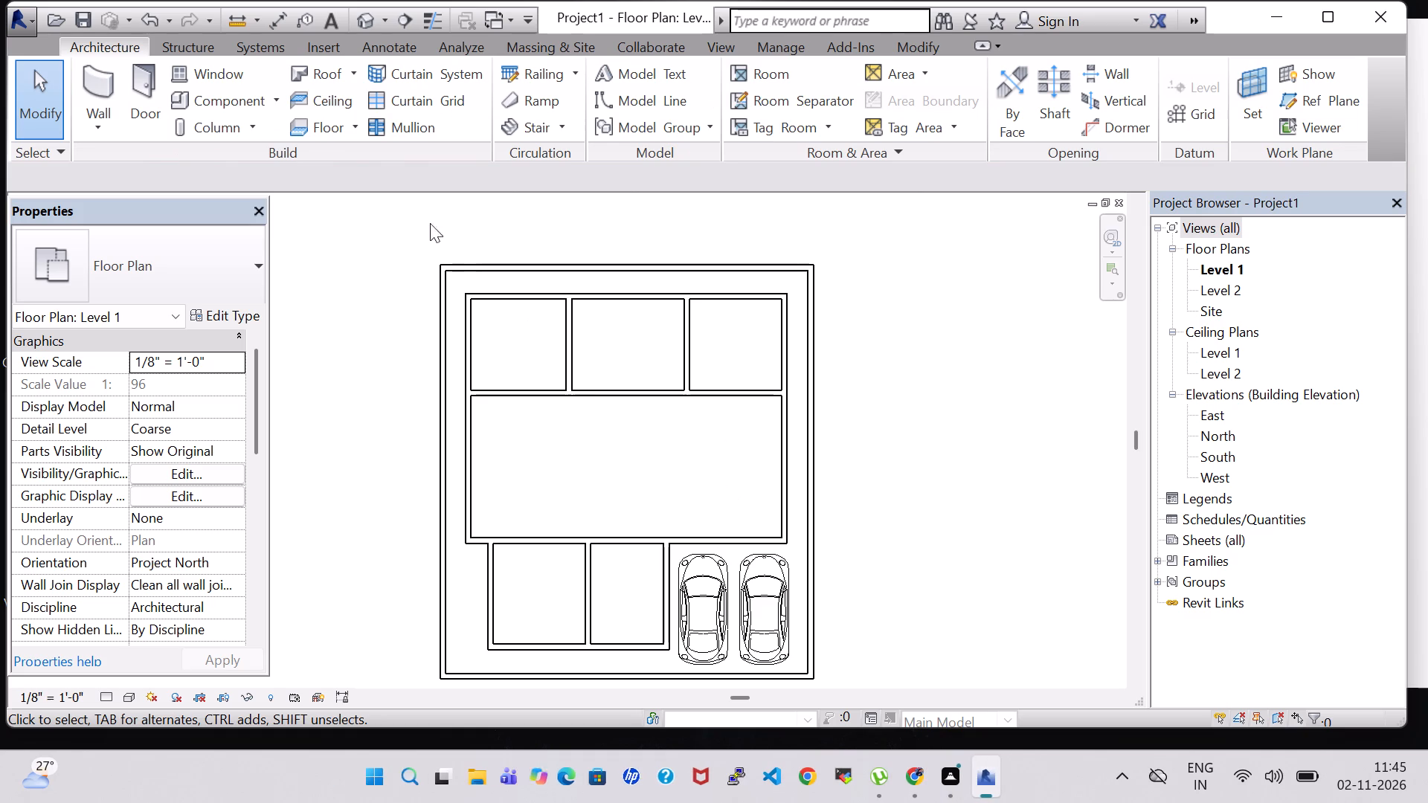
Divide the north strip's middle room with a vertical wall about 7'-0" from its west wall and 7'-5" from its east wall.
click(86, 80)
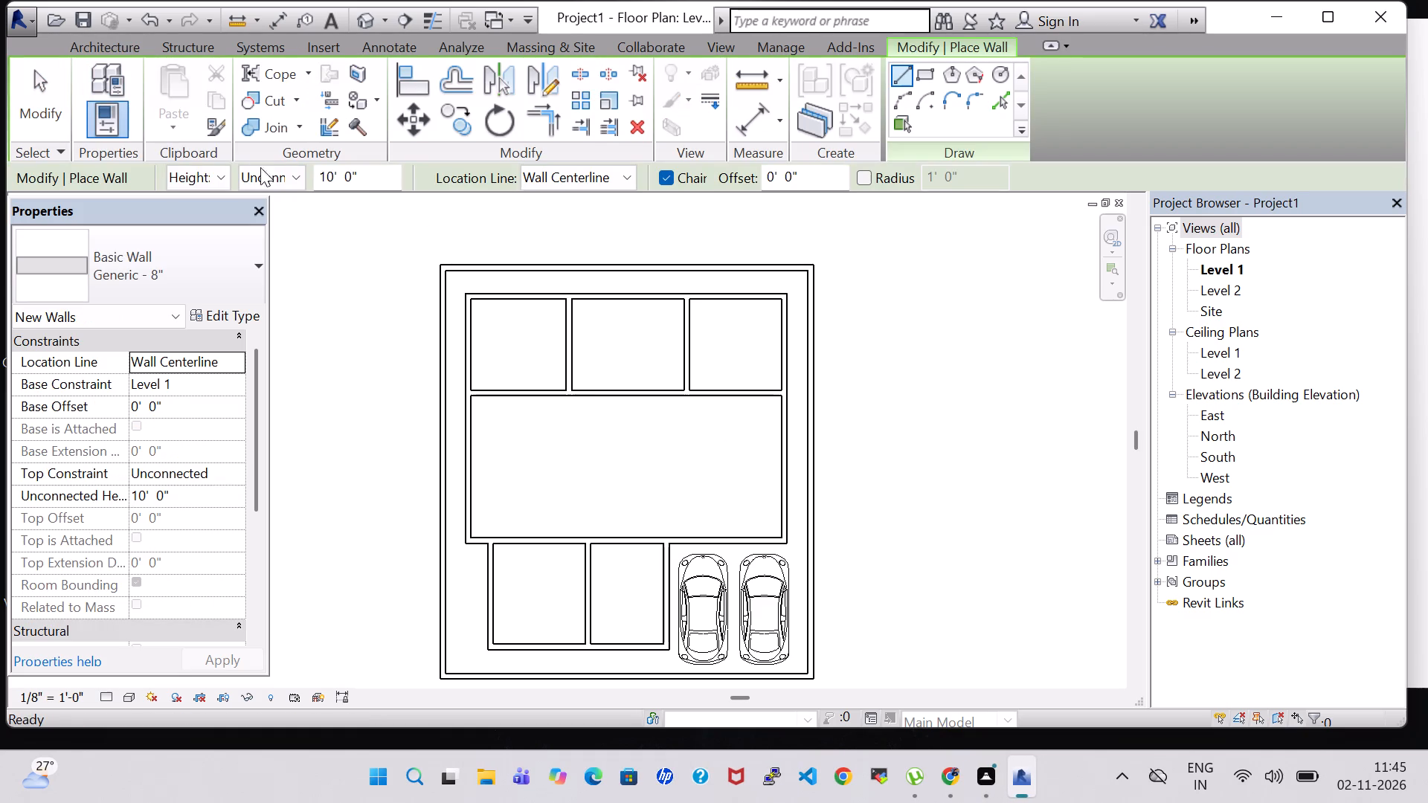
click(623, 297)
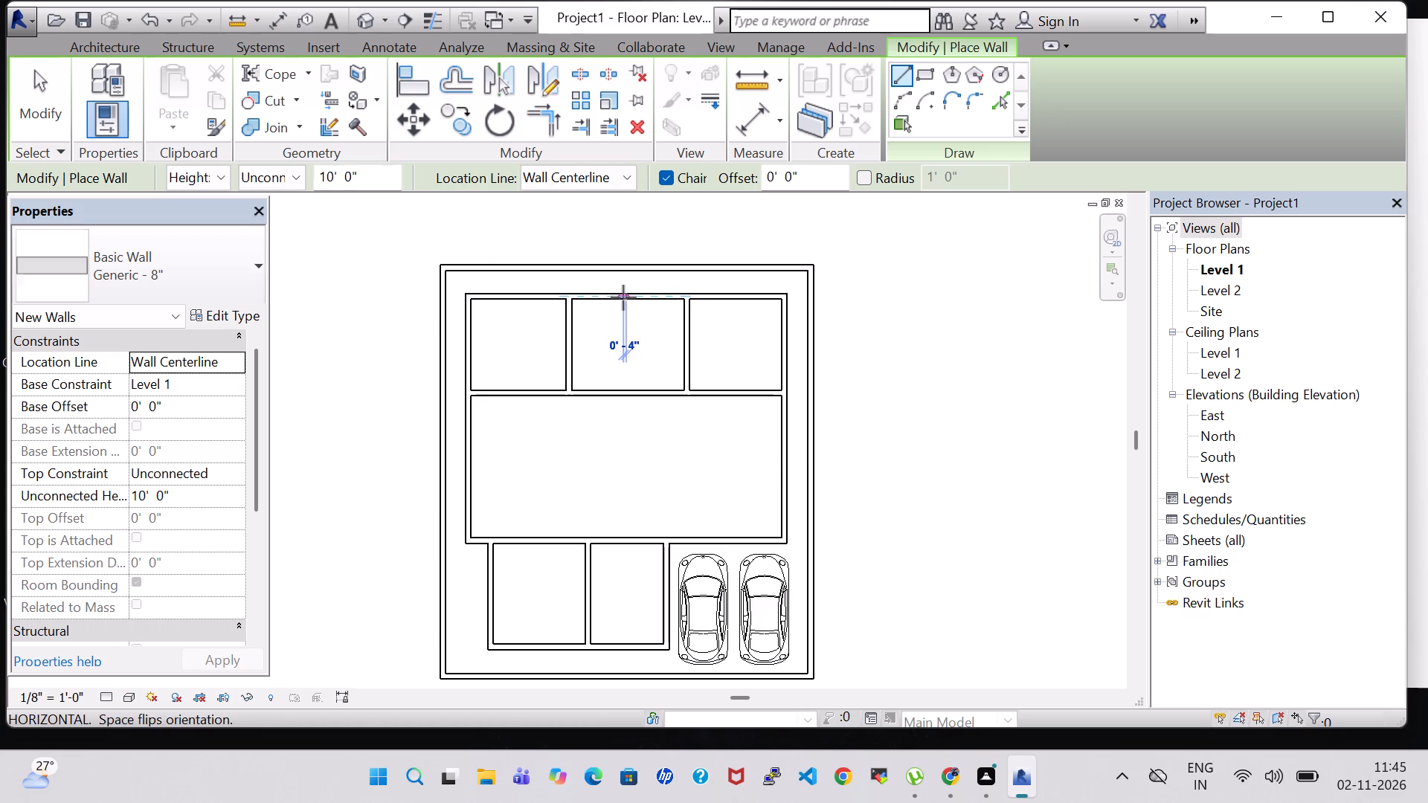
click(623, 396)
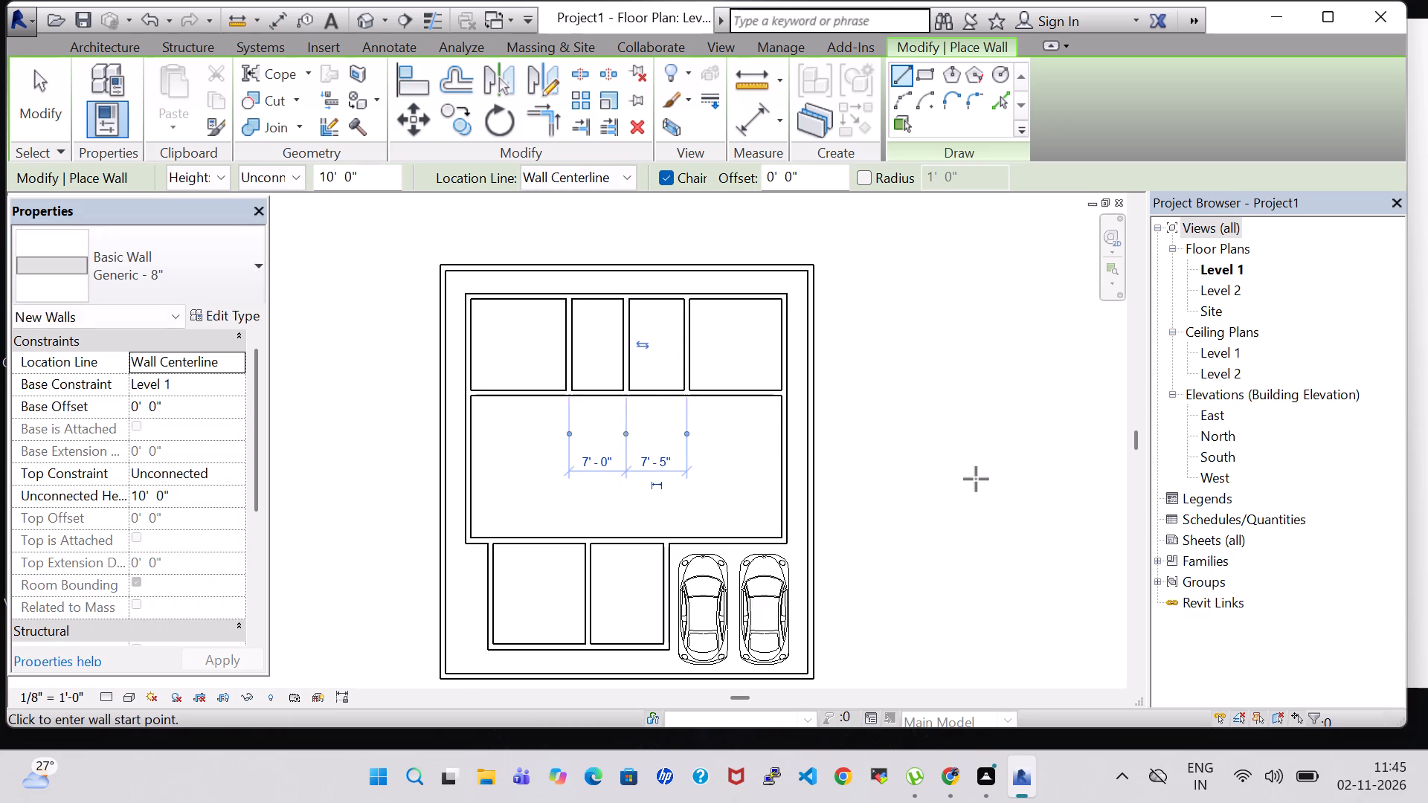
key(Escape)
key(Escape)
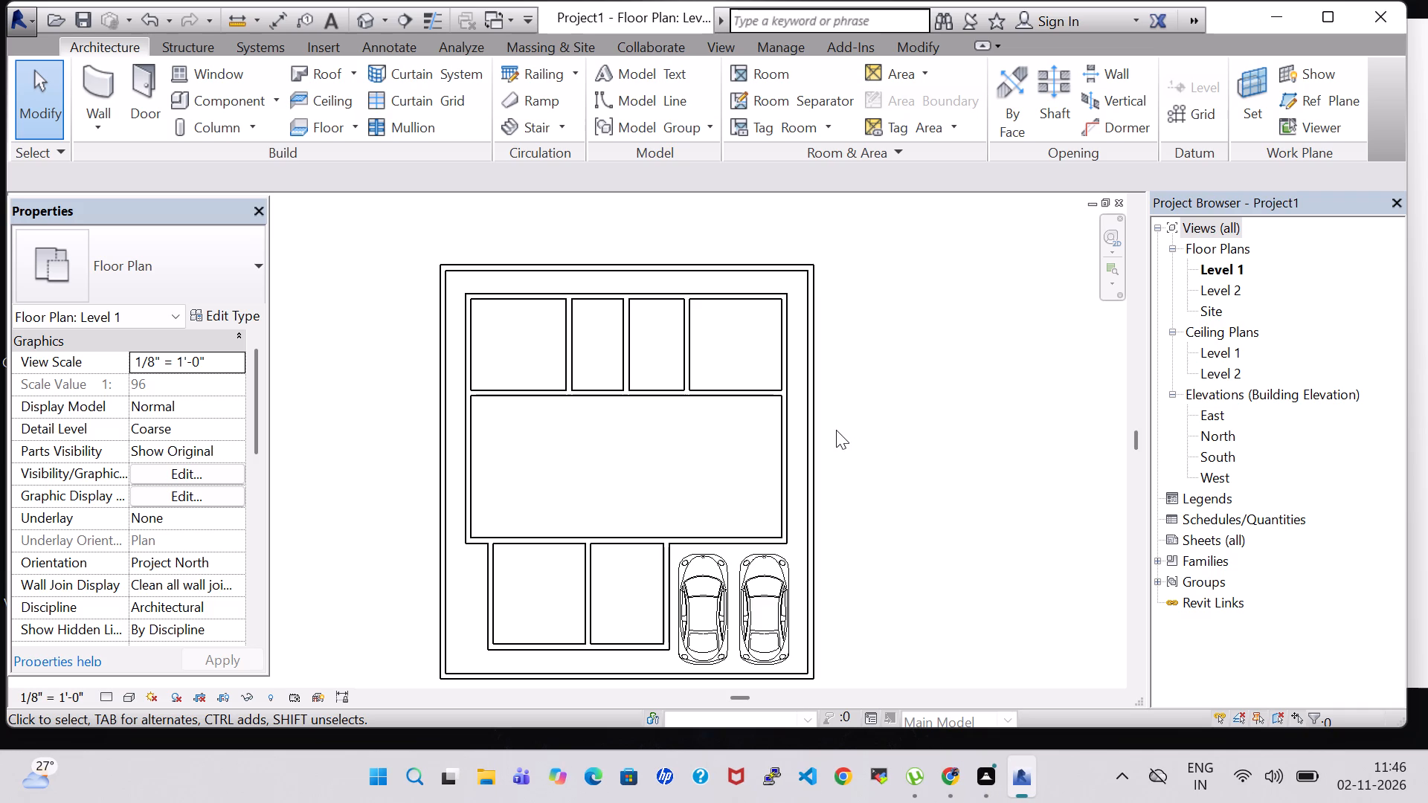
Draw a horizontal wall across the western of the two narrow north rooms, about 4'-7" above its south wall.
scroll(650, 371, up, 4)
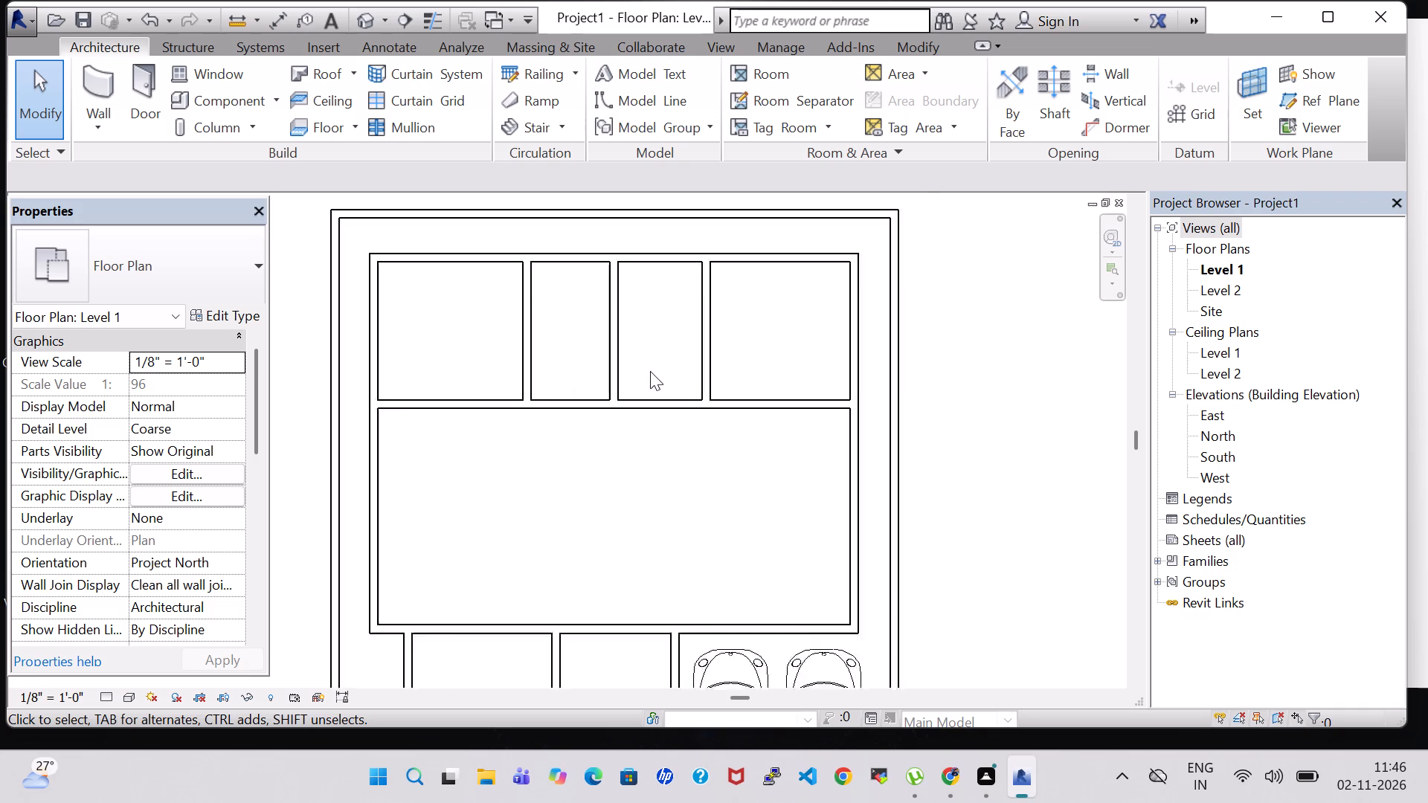
scroll(650, 371, up, 1)
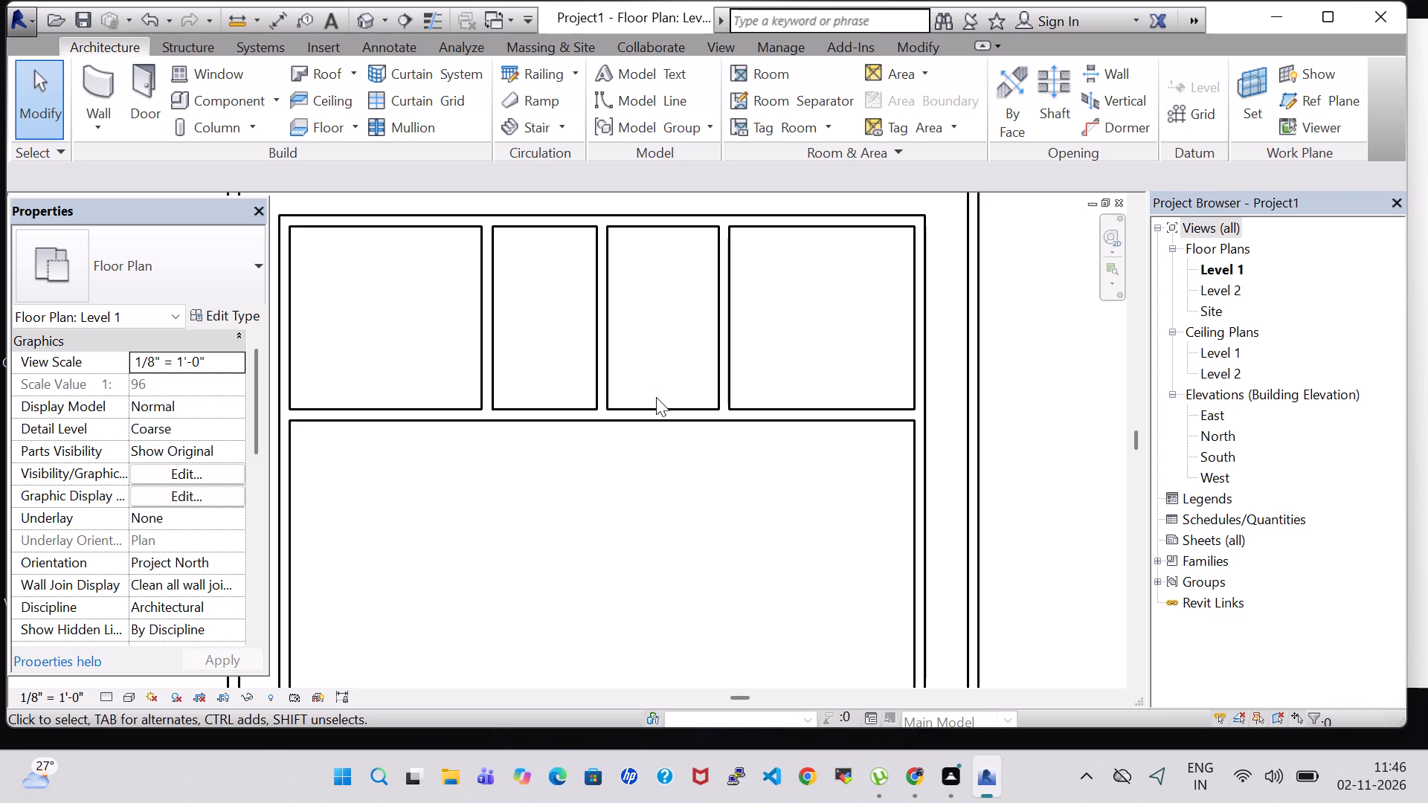
middle_drag(621, 472, 602, 569)
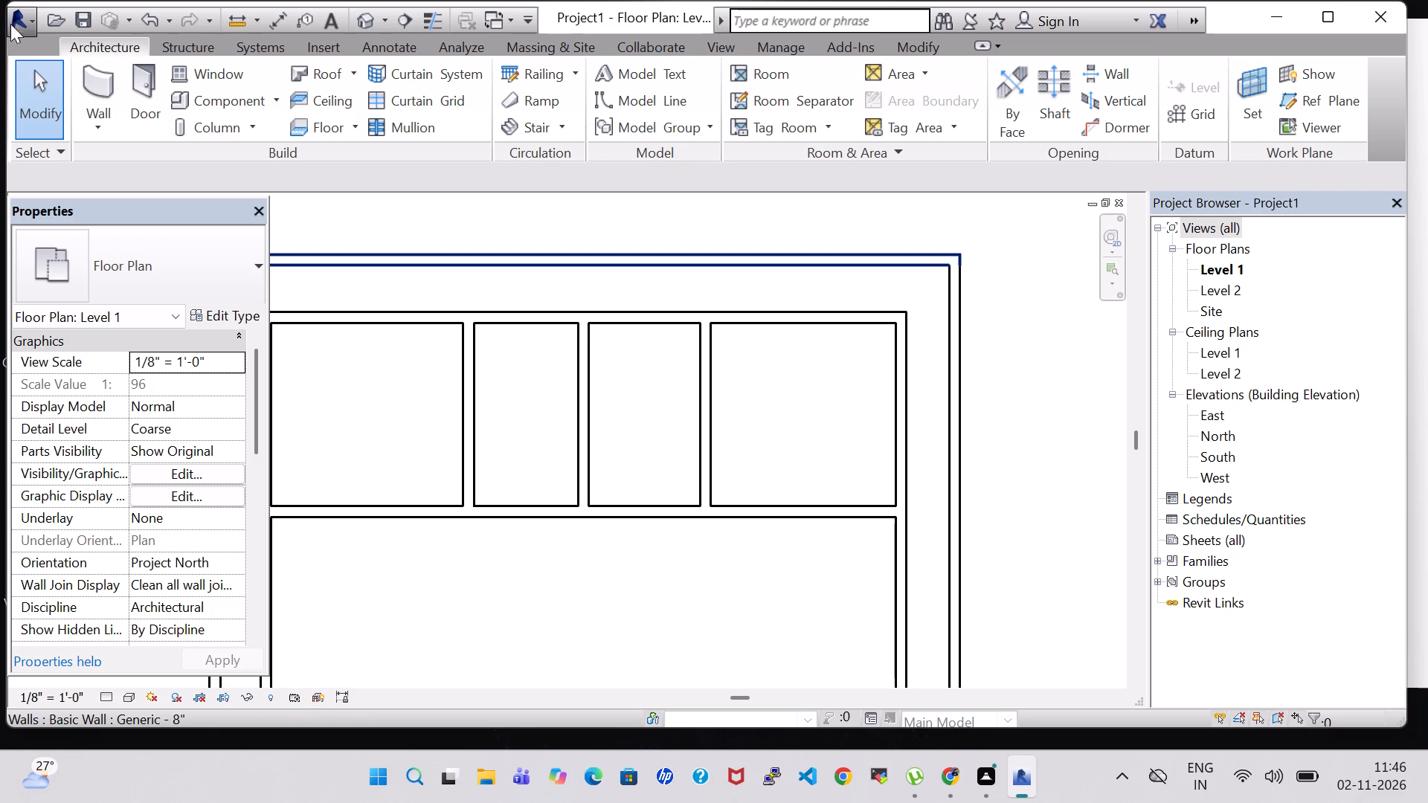
click(97, 79)
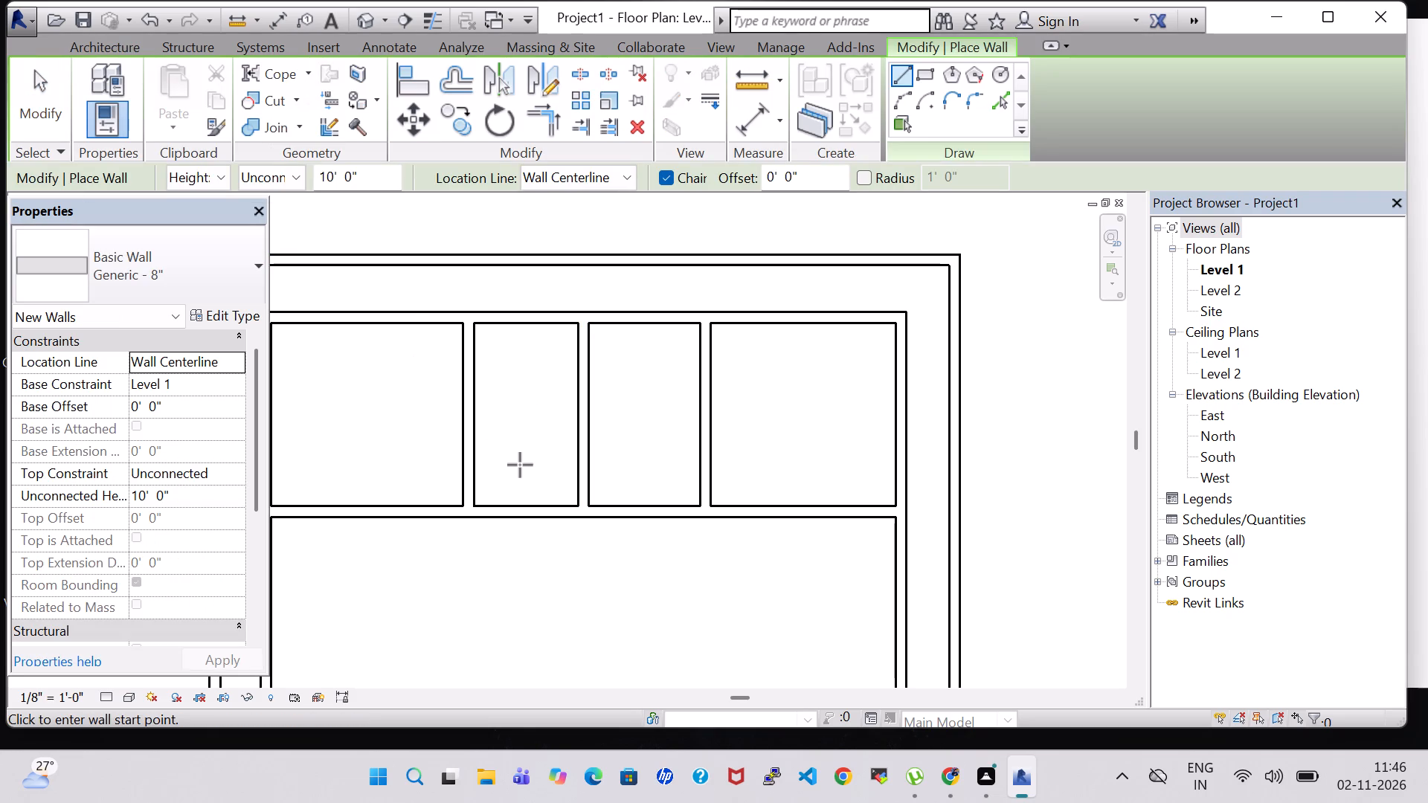
click(585, 436)
click(460, 441)
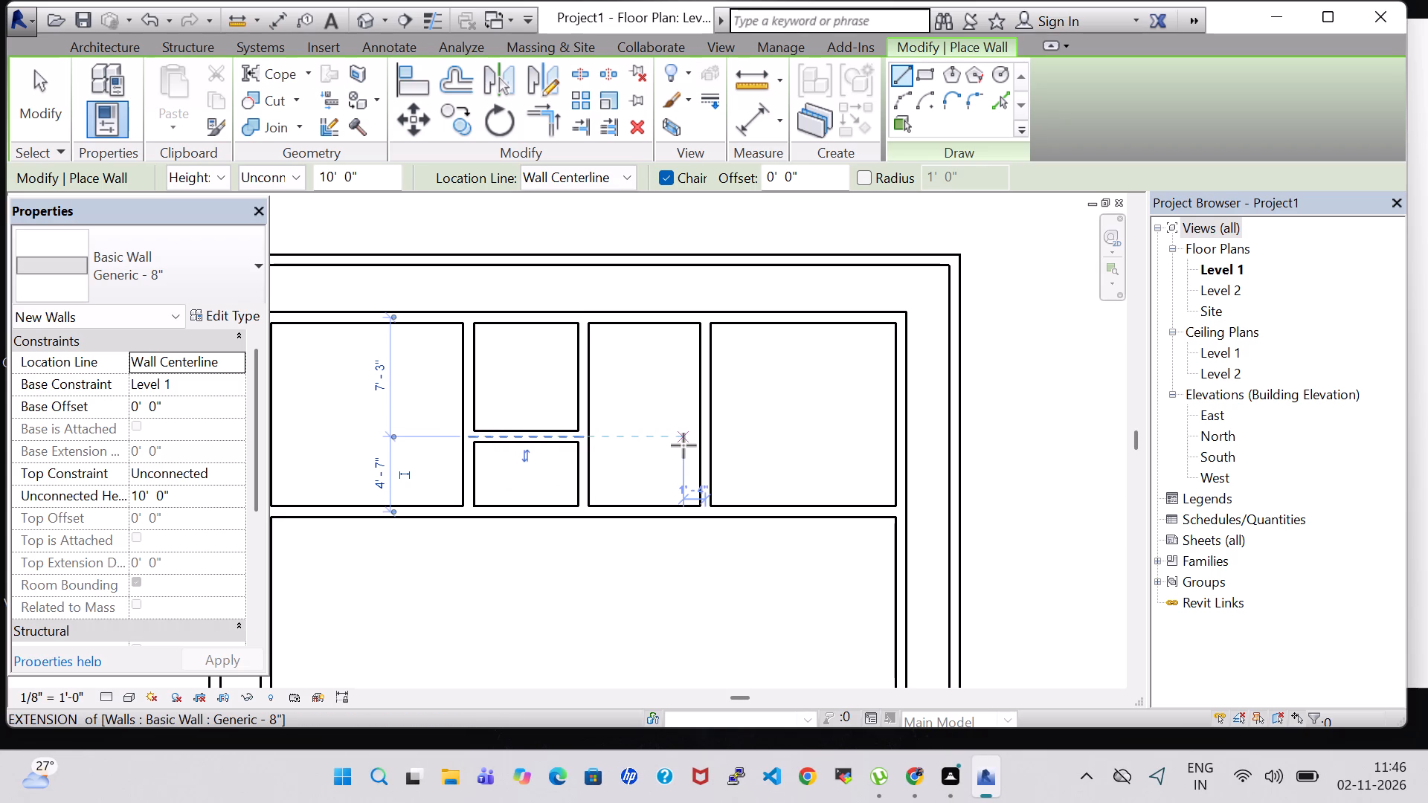
Draw a horizontal wall across the eastern narrow north room, about 3'-4" above its south wall.
scroll(650, 439, up, 3)
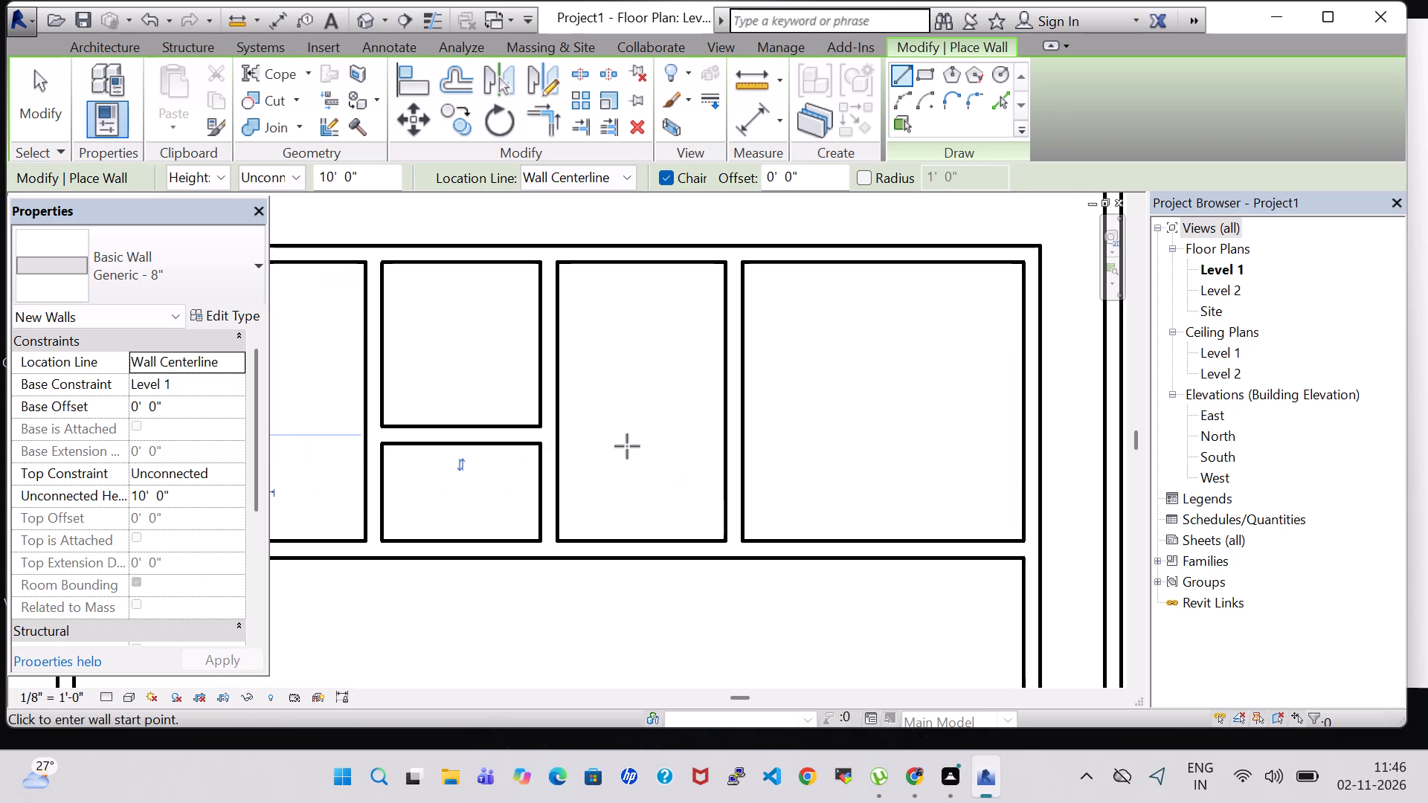
click(550, 467)
click(743, 464)
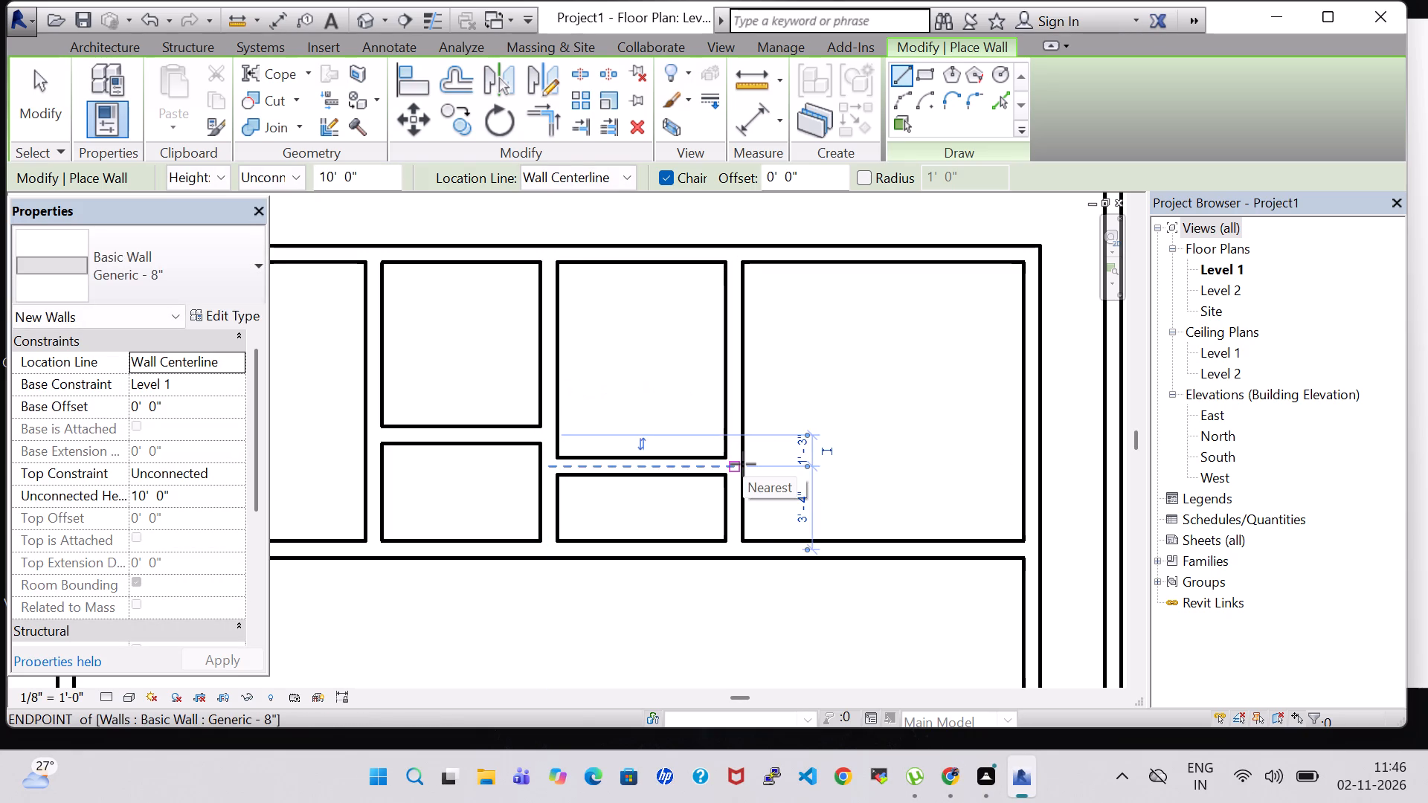
key(Escape)
key(Escape)
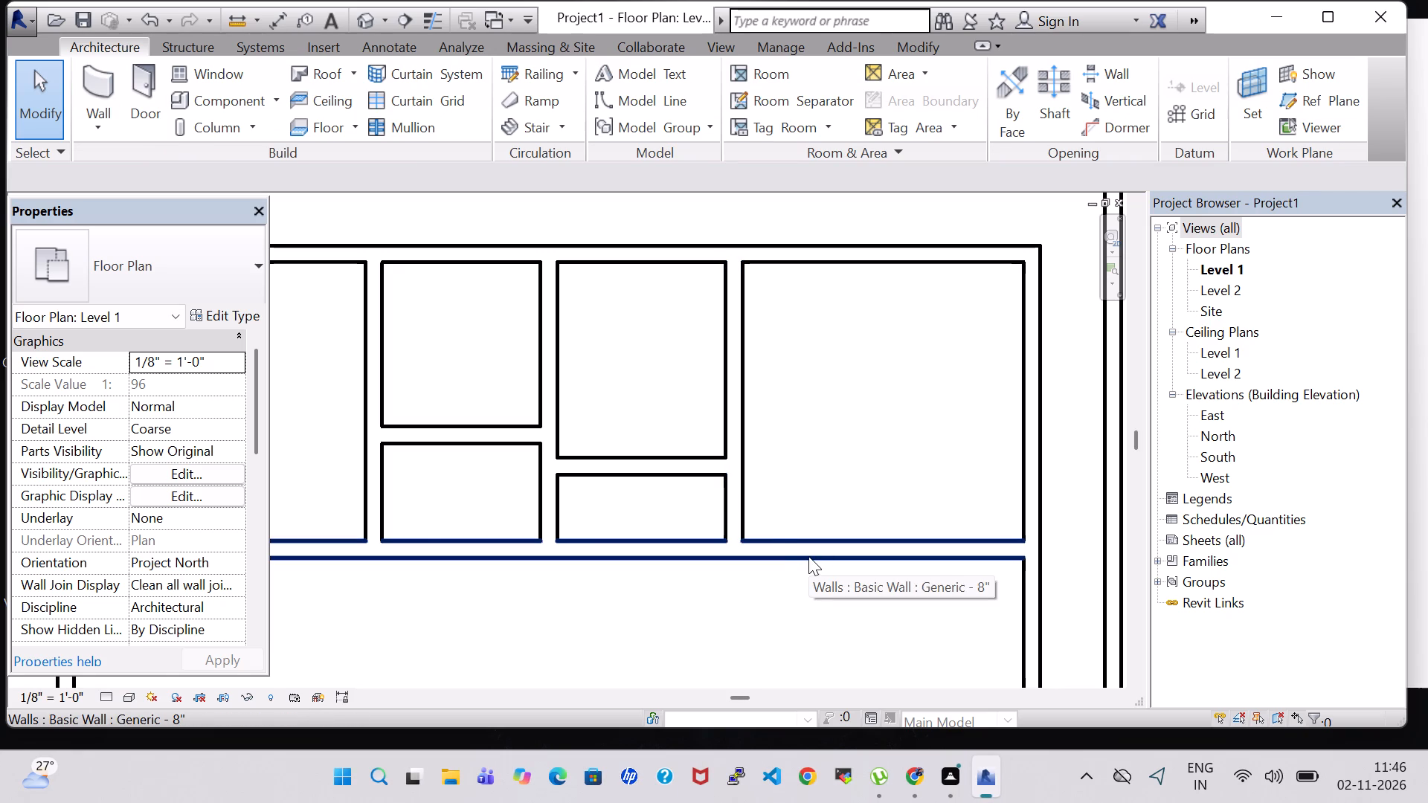
Split the wall south of the eastern narrow room's small compartment at both its side walls and delete the segment between the splits.
scroll(771, 546, down, 2)
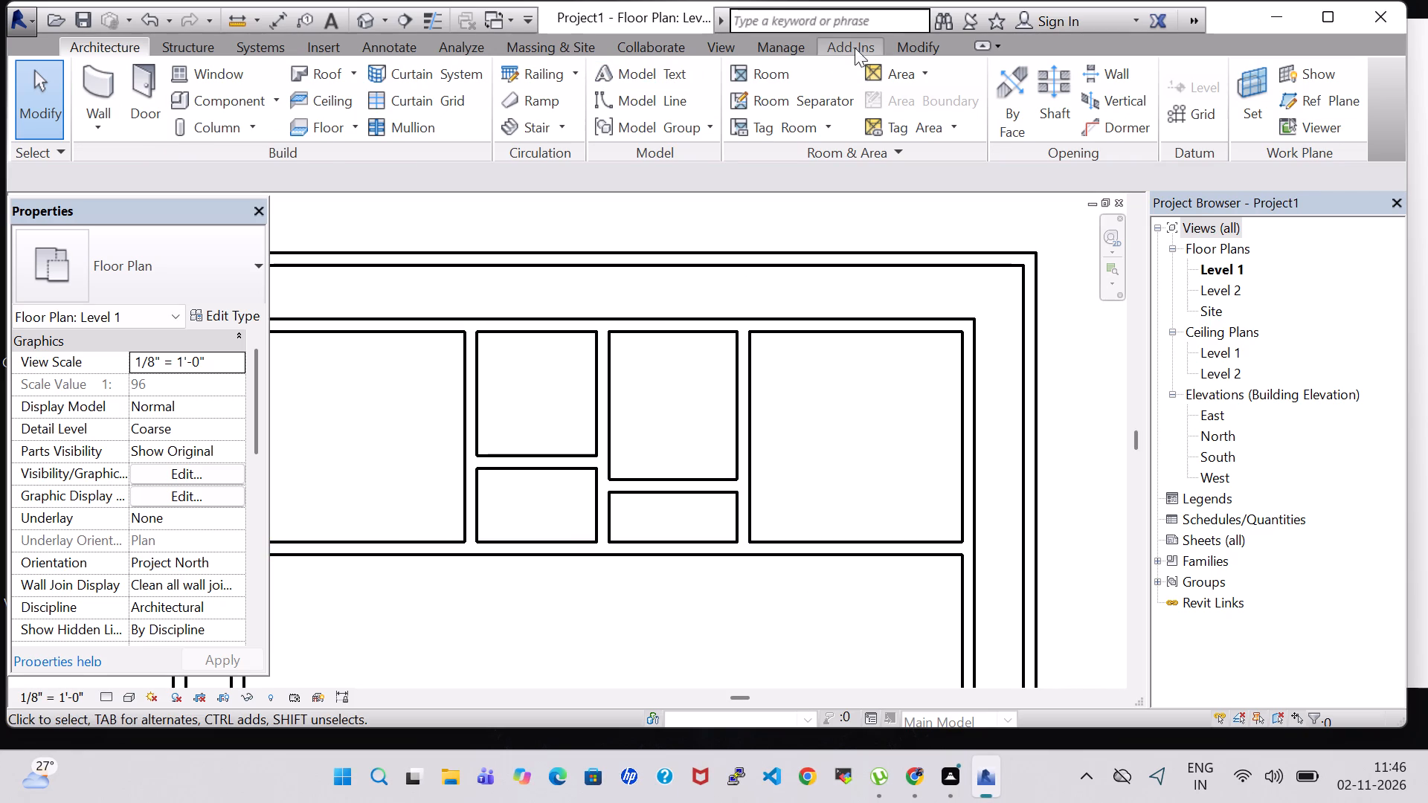
click(919, 43)
scroll(650, 538, up, 1)
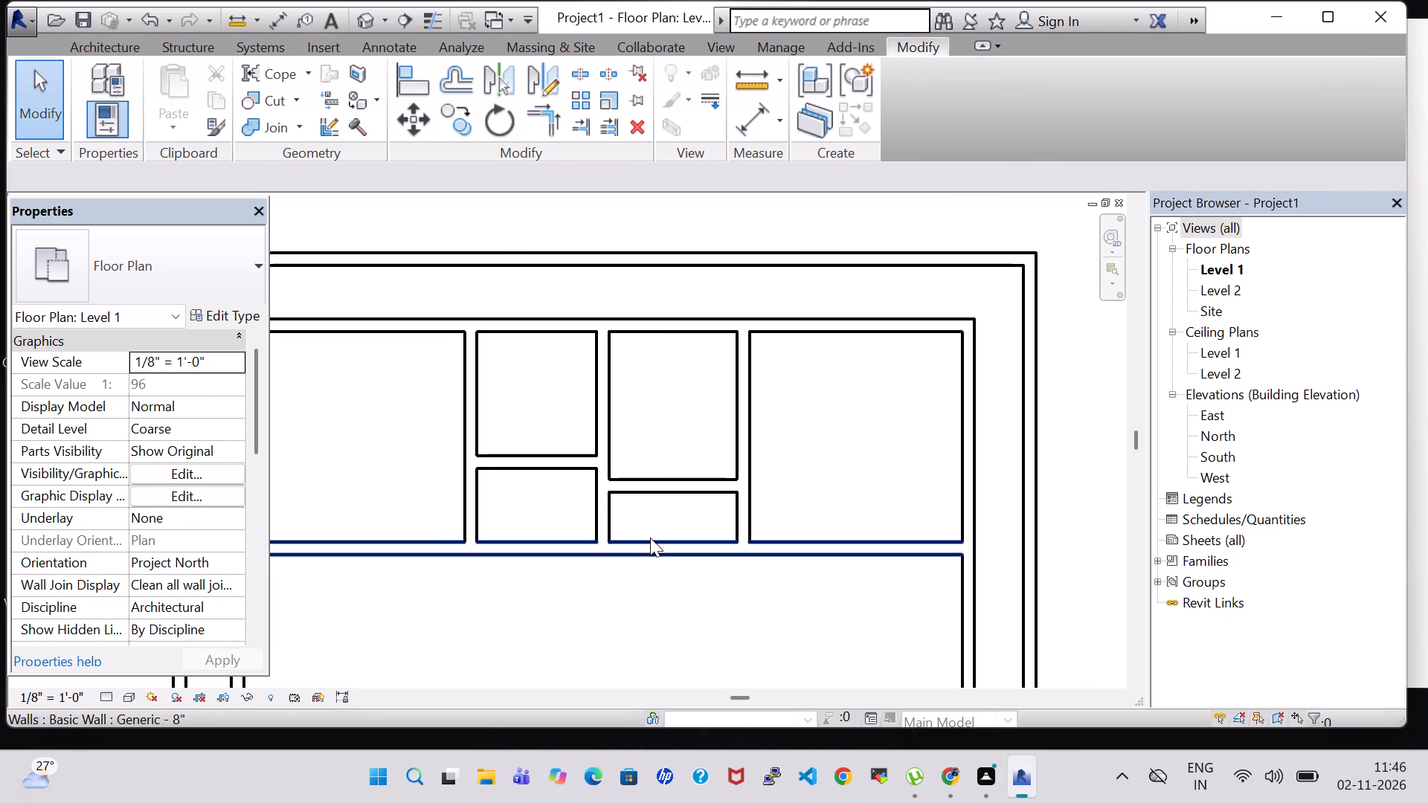
click(95, 42)
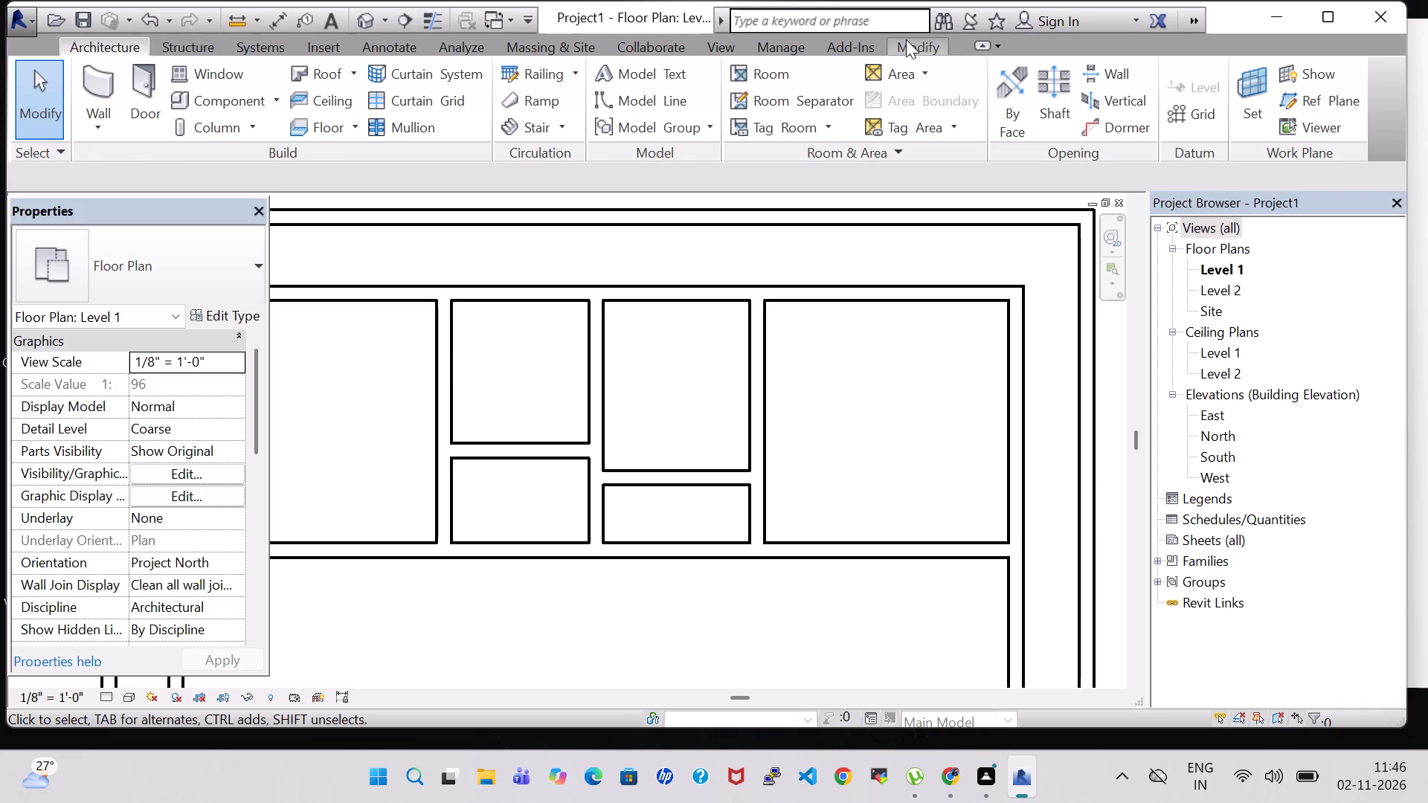
click(925, 40)
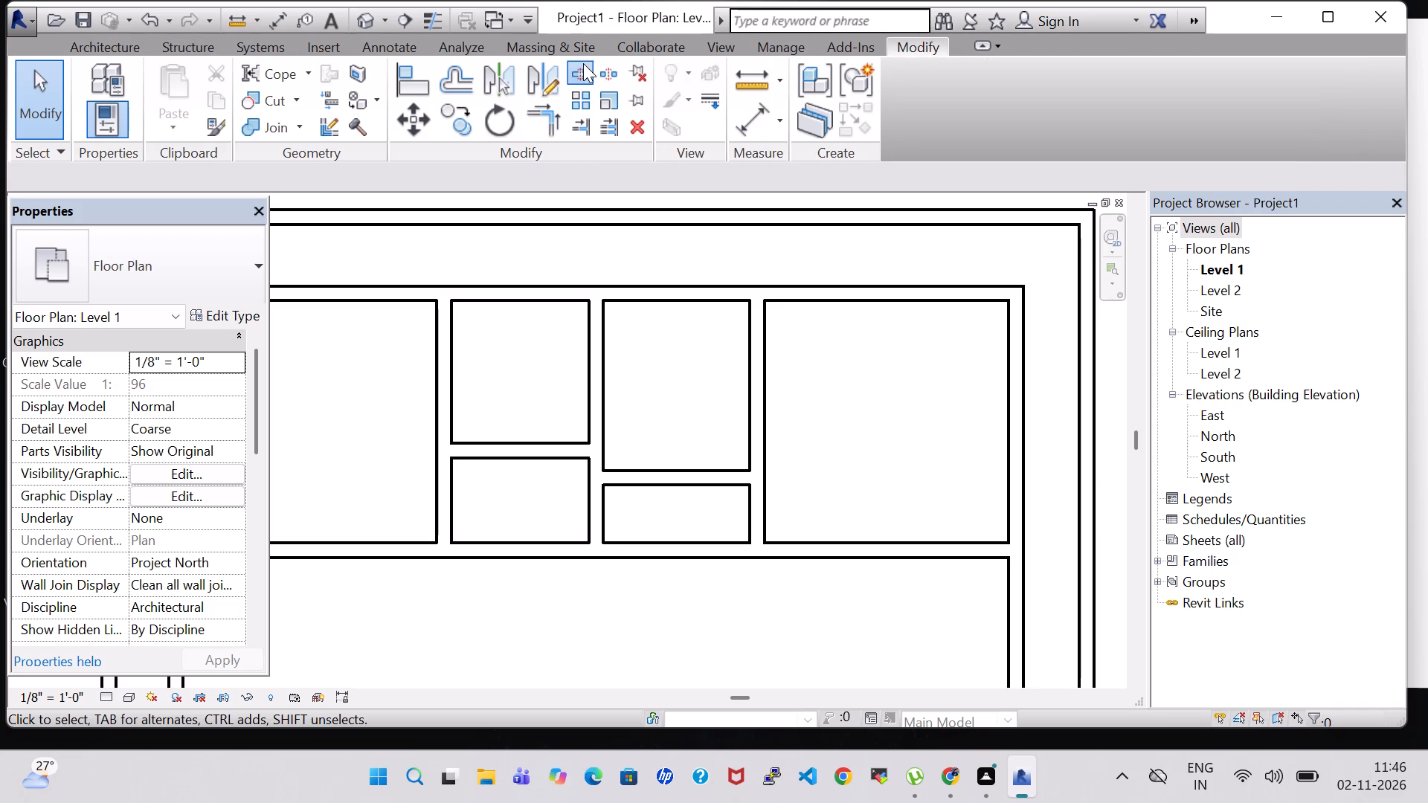
click(583, 63)
scroll(602, 564, up, 4)
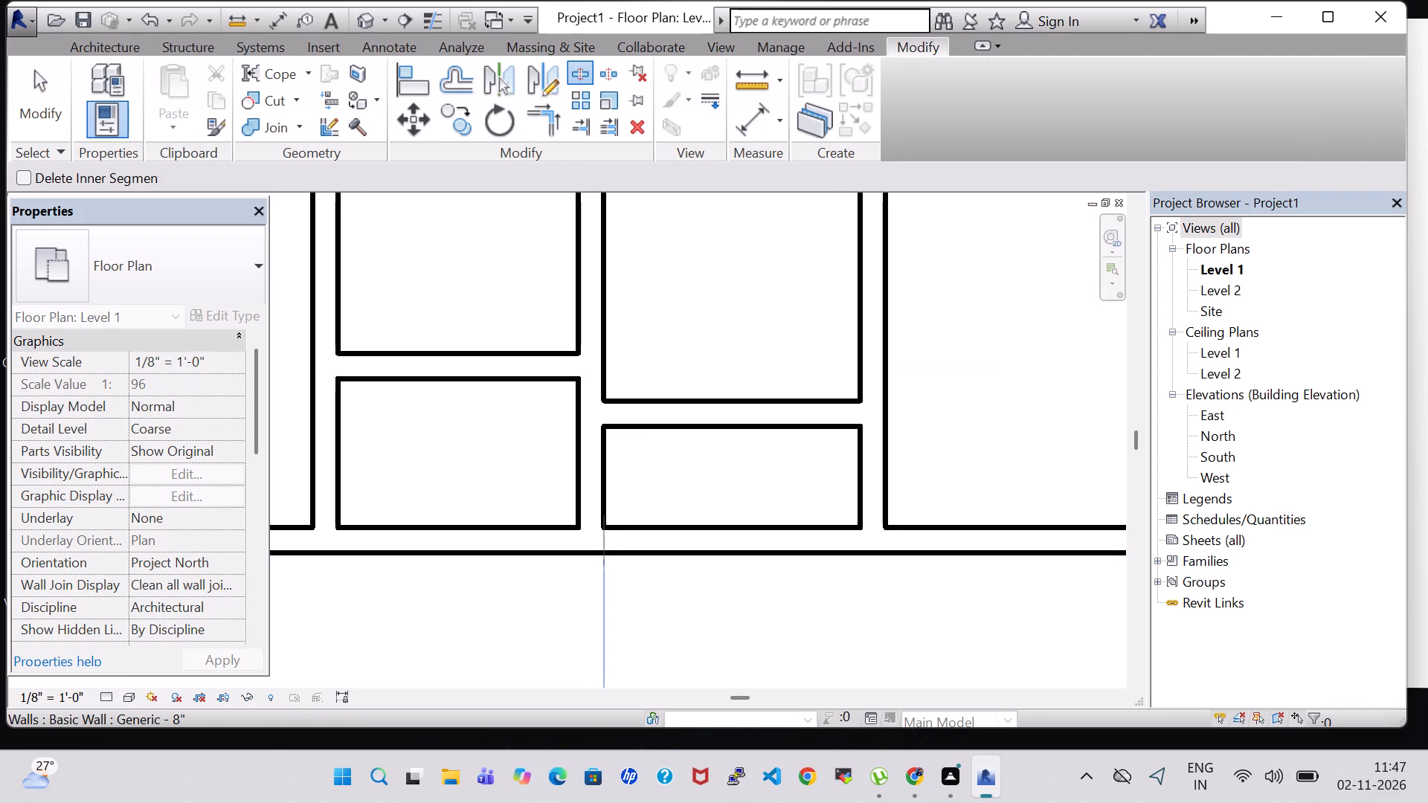
click(602, 549)
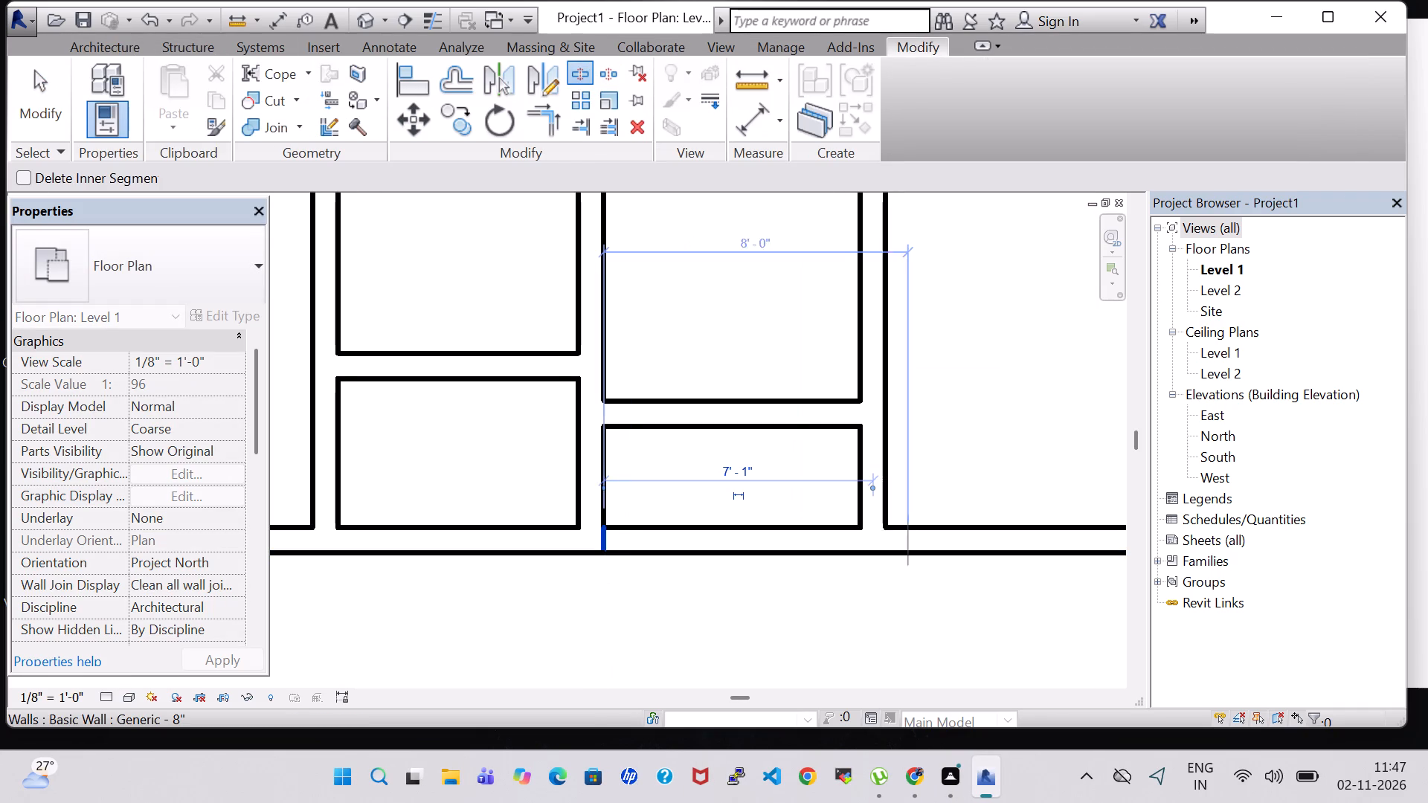
scroll(858, 538, up, 5)
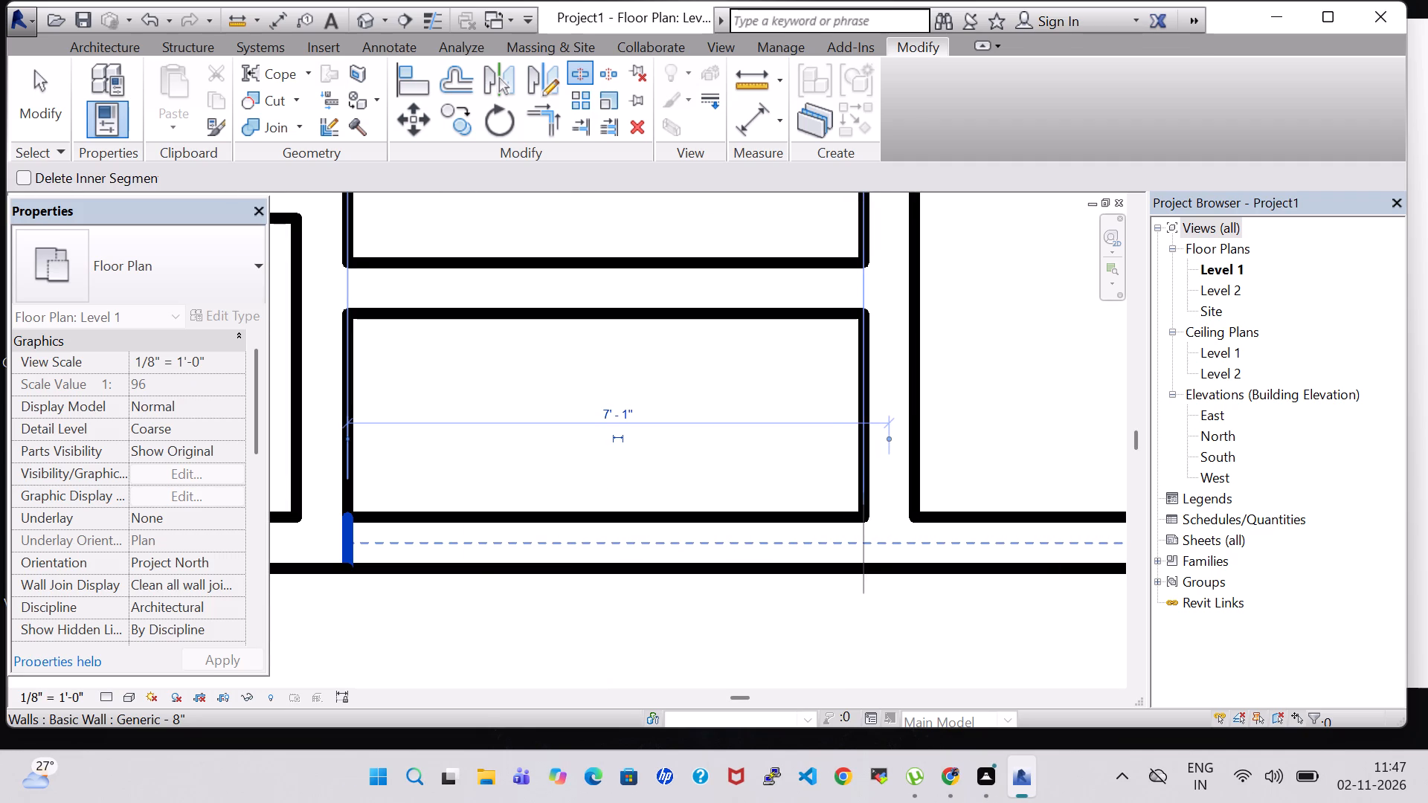
click(863, 538)
key(Escape)
key(Escape)
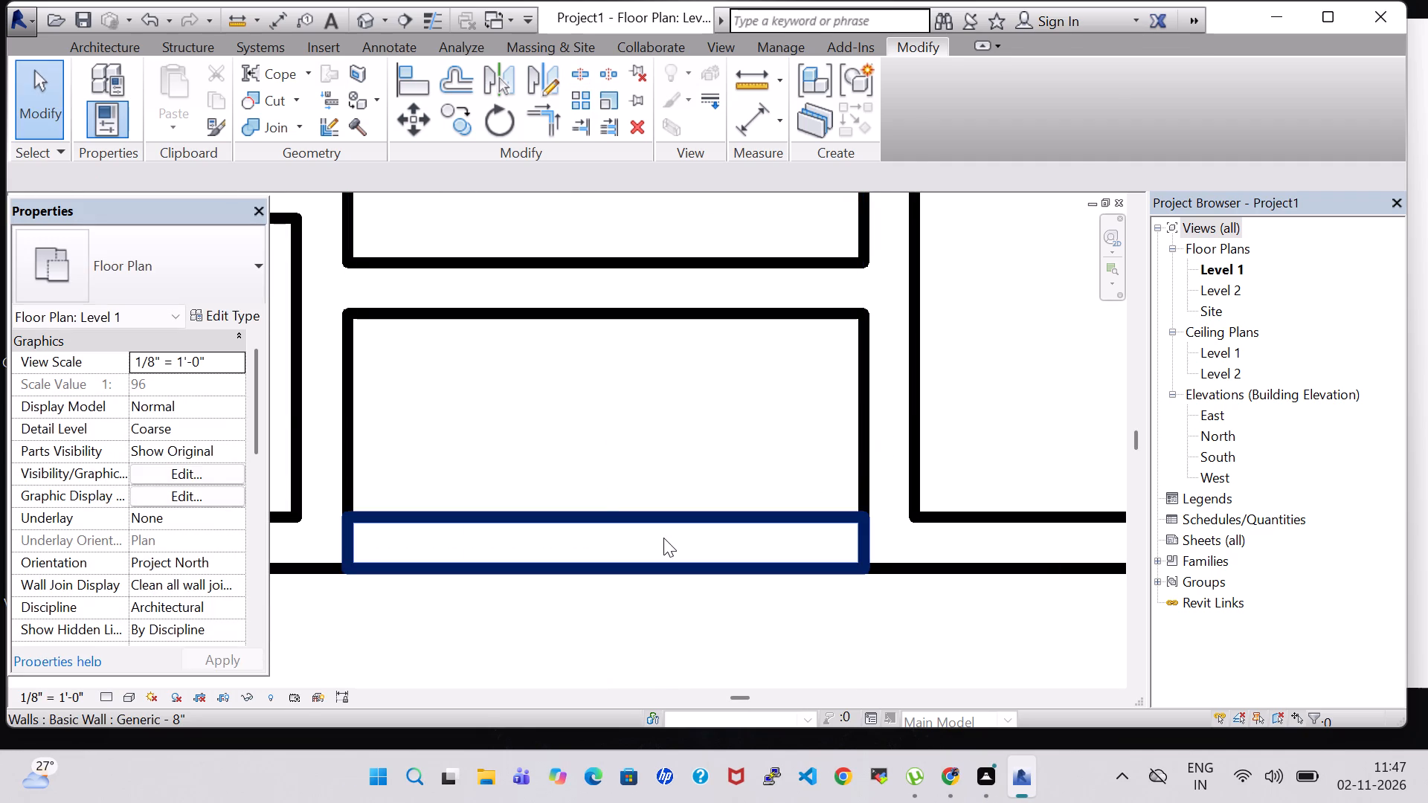
click(663, 538)
key(Delete)
scroll(663, 538, down, 7)
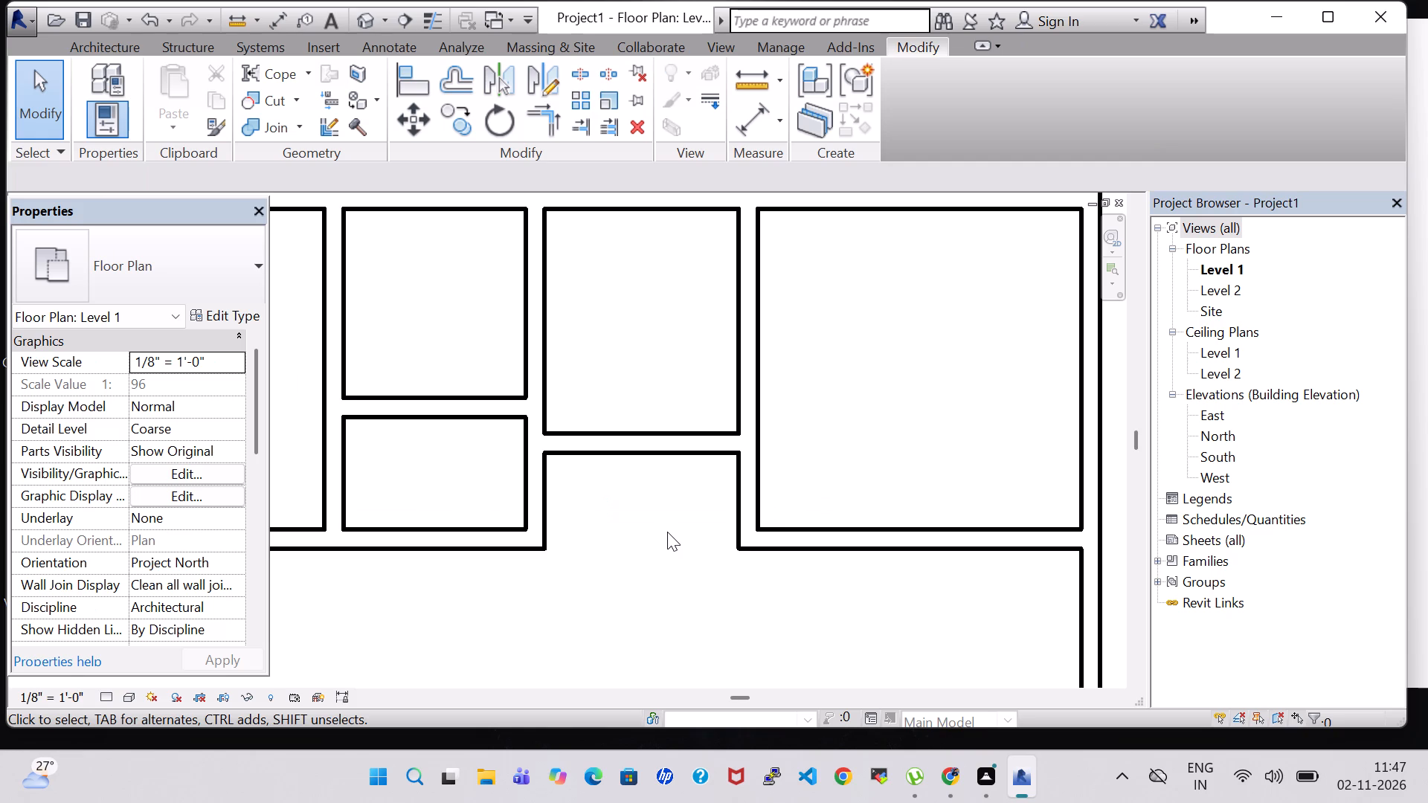
Split the small western room's west wall about 2'-1" above the south wall and at the horizontal wall, and delete the piece between.
scroll(667, 532, down, 1)
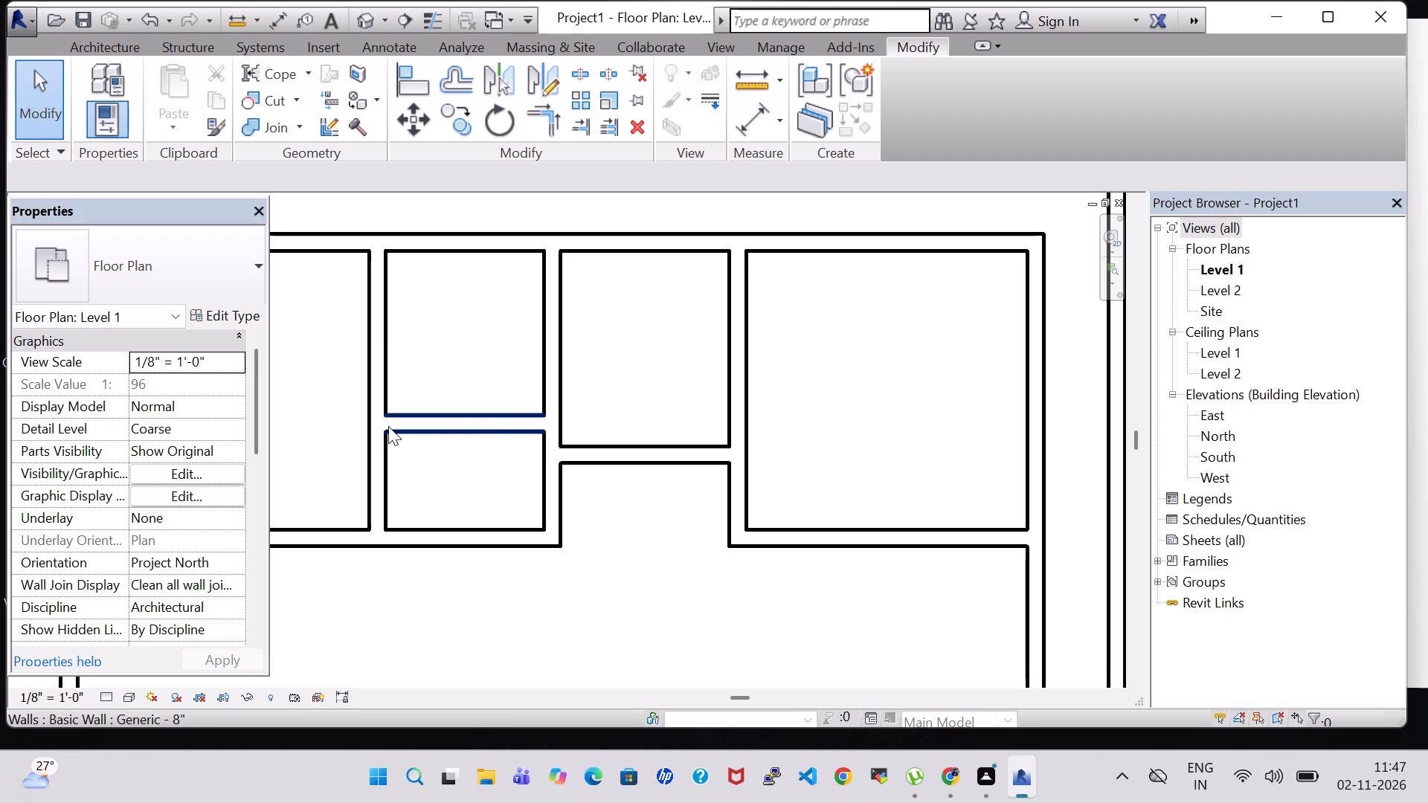
scroll(446, 472, down, 2)
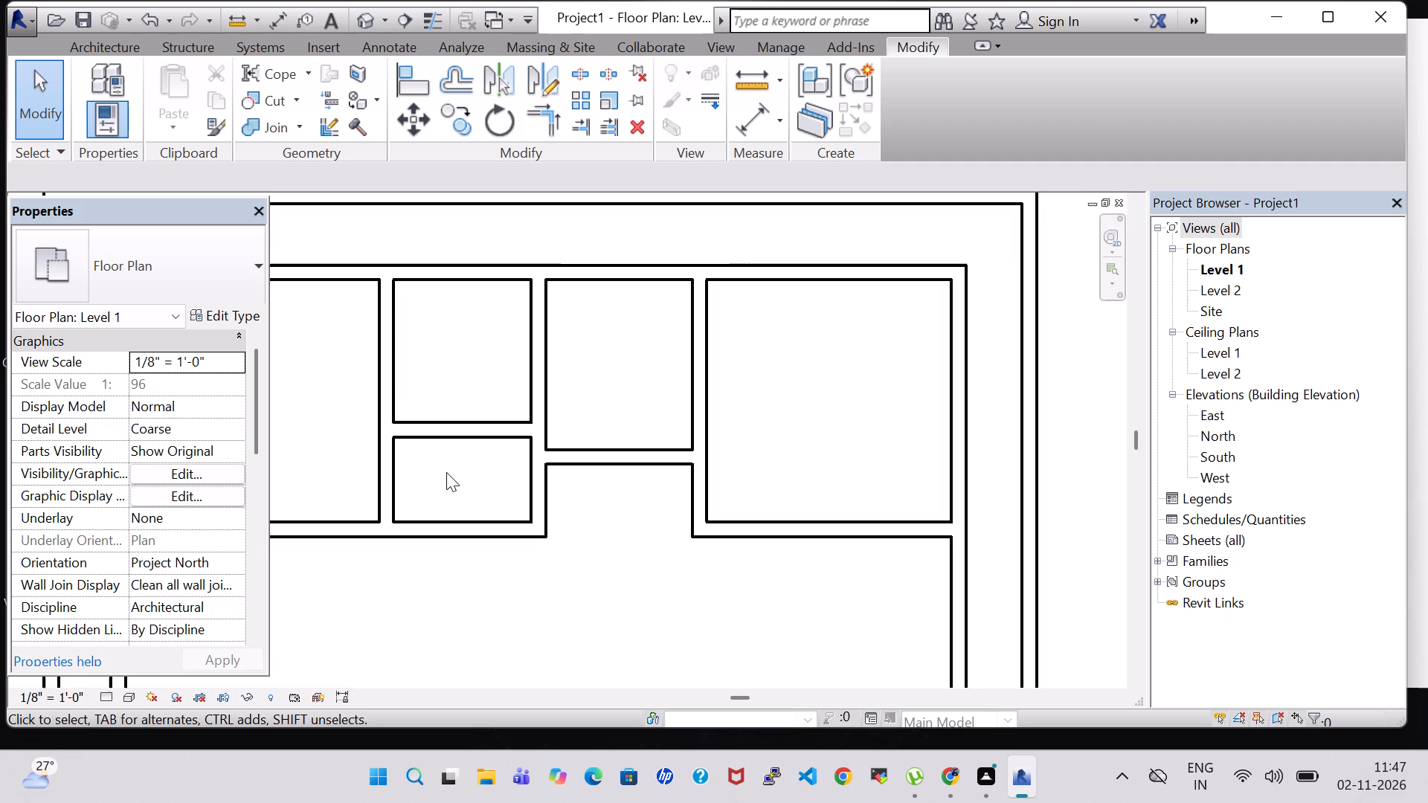
double_click(576, 78)
scroll(441, 524, up, 5)
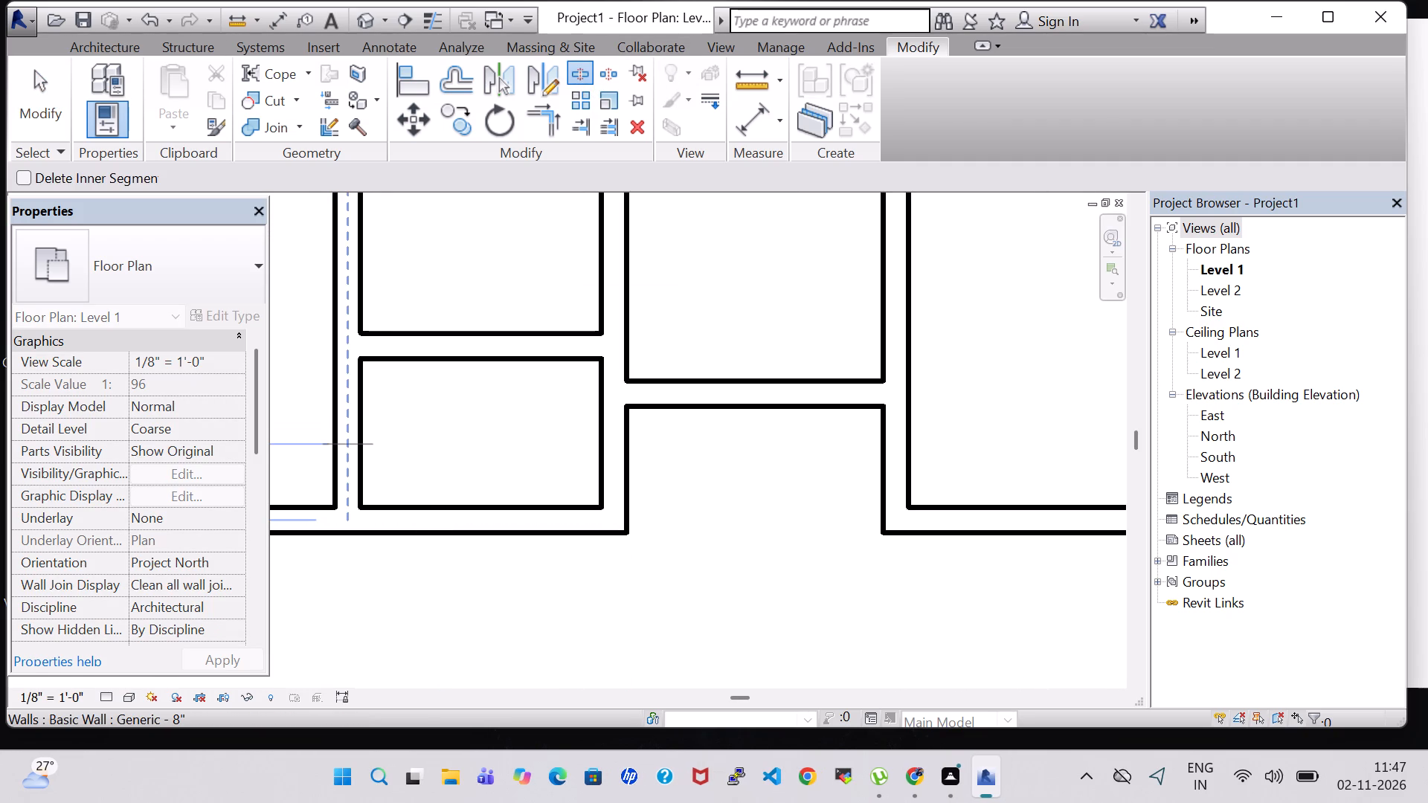
click(344, 440)
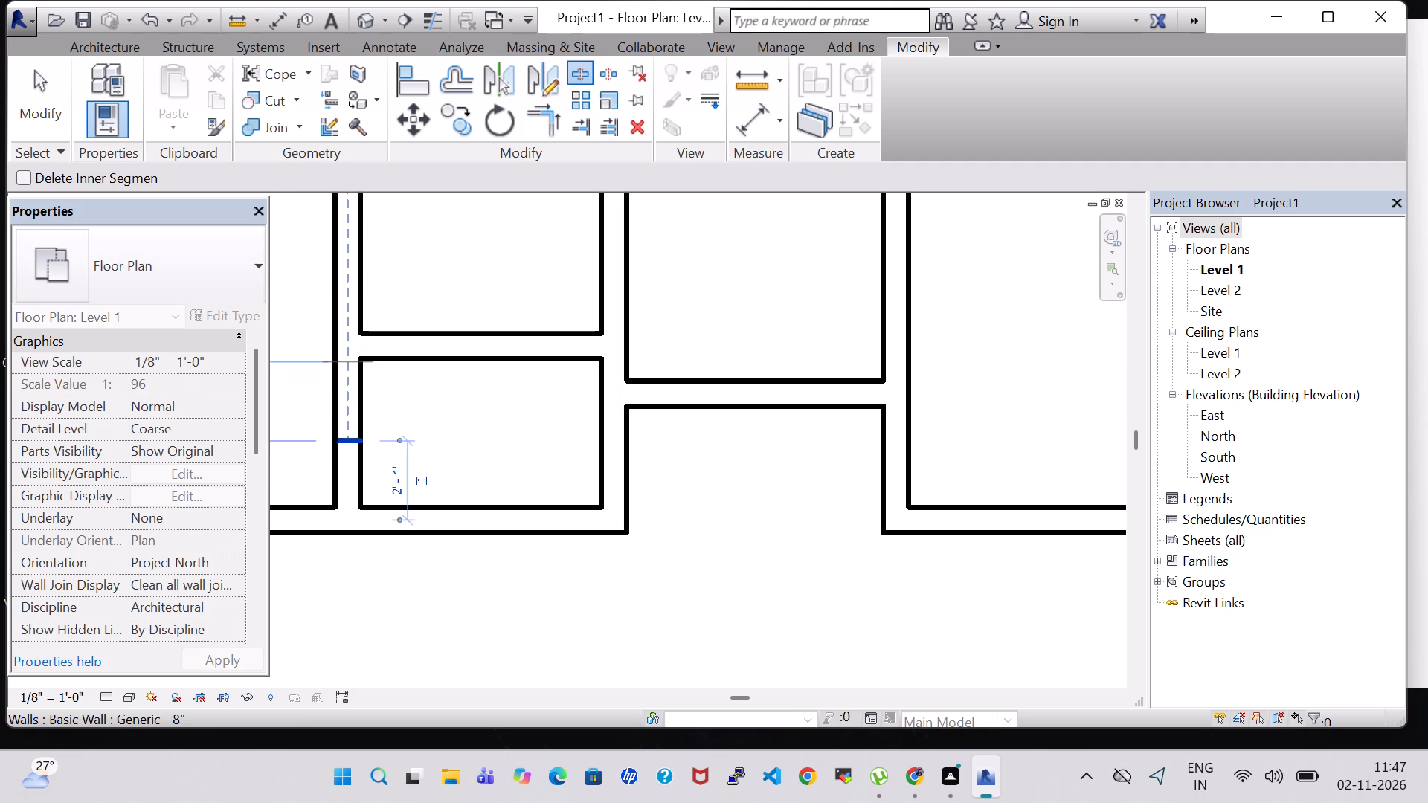
click(351, 361)
key(Escape)
key(Escape)
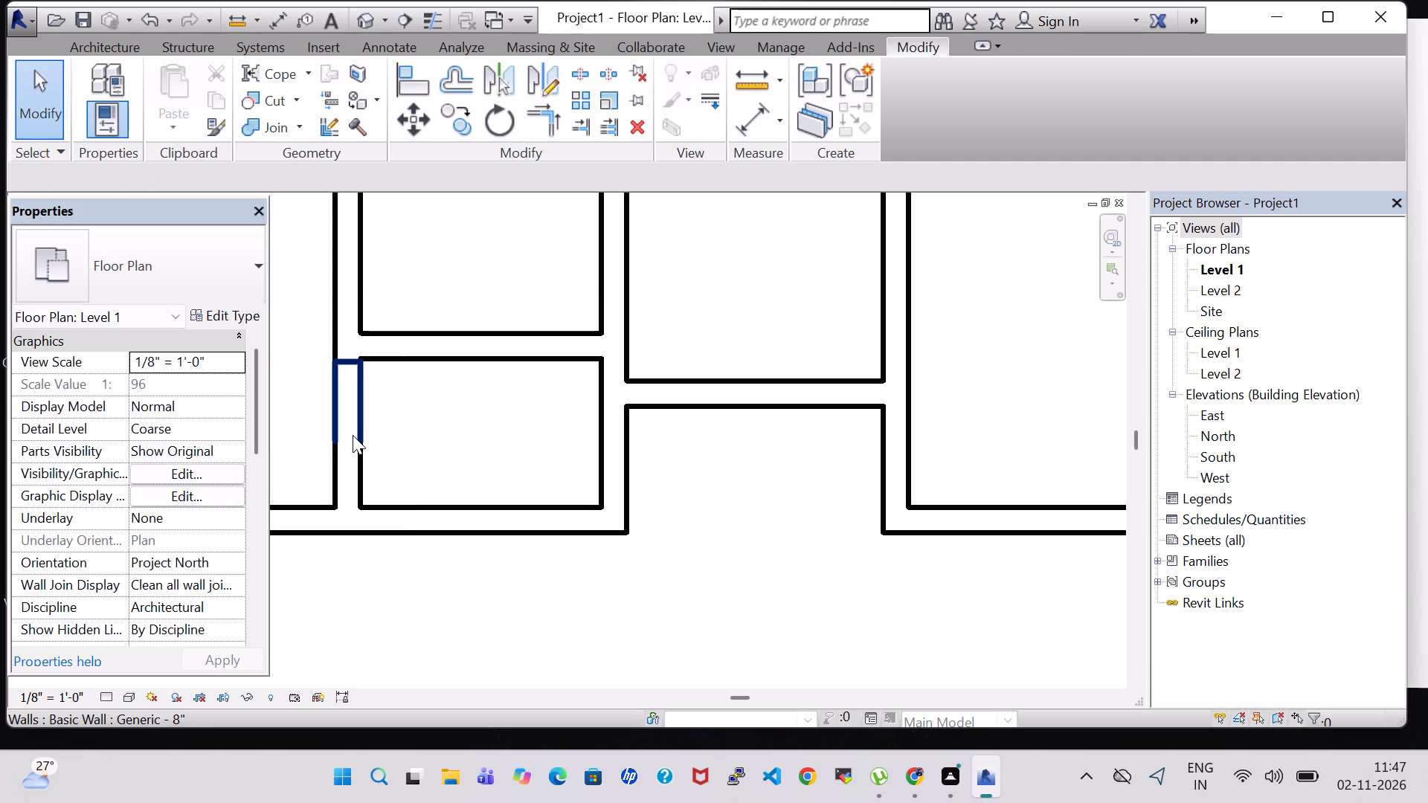
click(353, 435)
key(Delete)
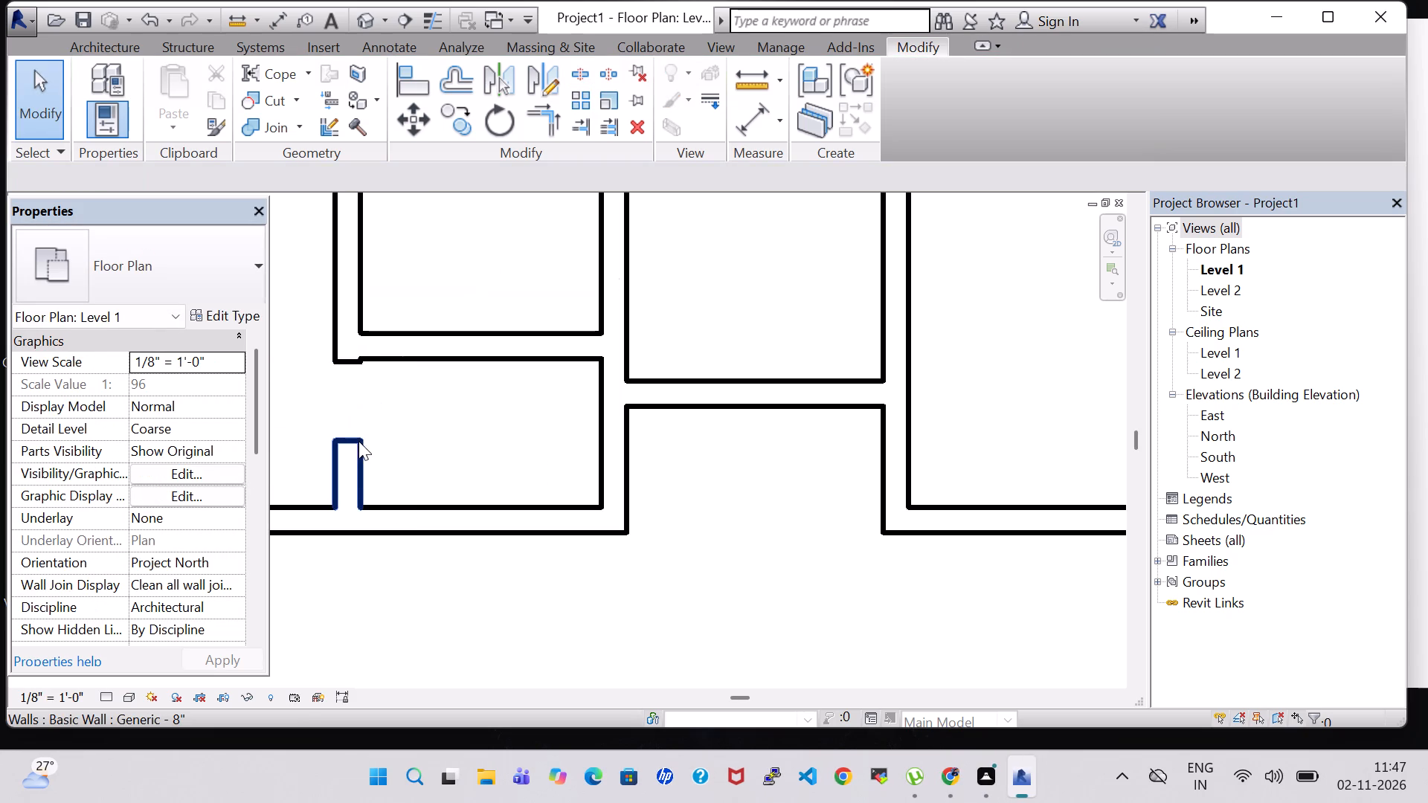
Nudge the vertical wall north of the new opening upward so its end lines up with the horizontal wall.
scroll(360, 444, down, 3)
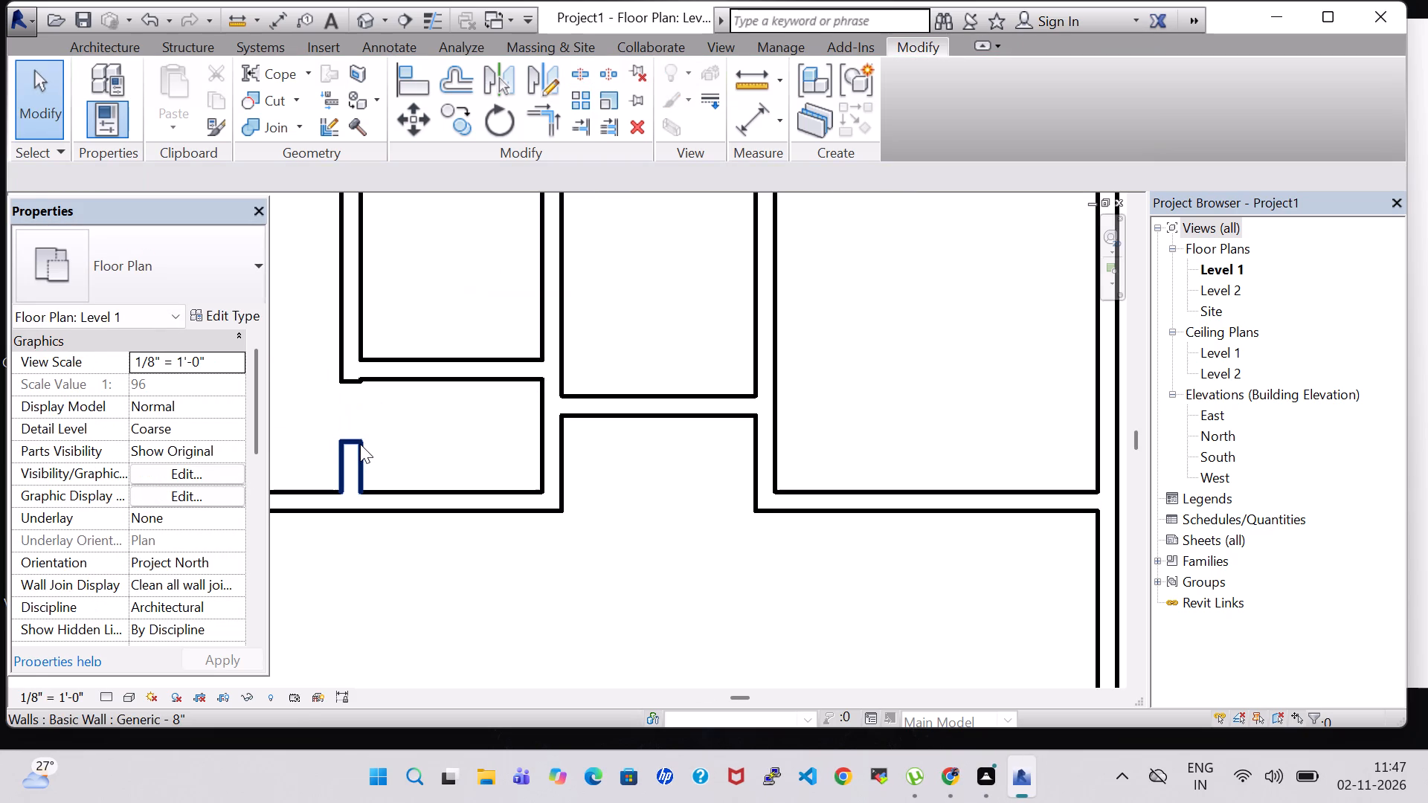
click(345, 390)
key(Up)
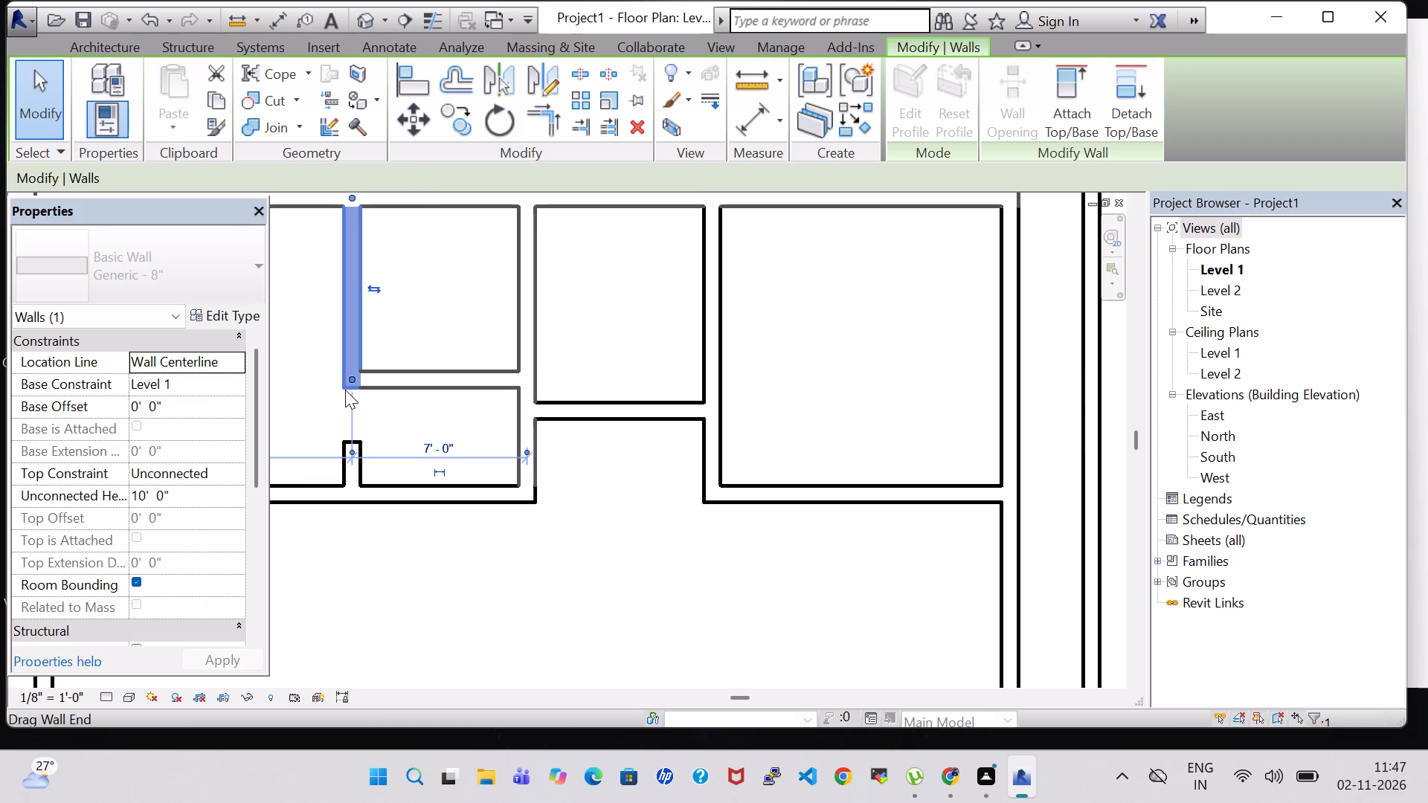
click(269, 399)
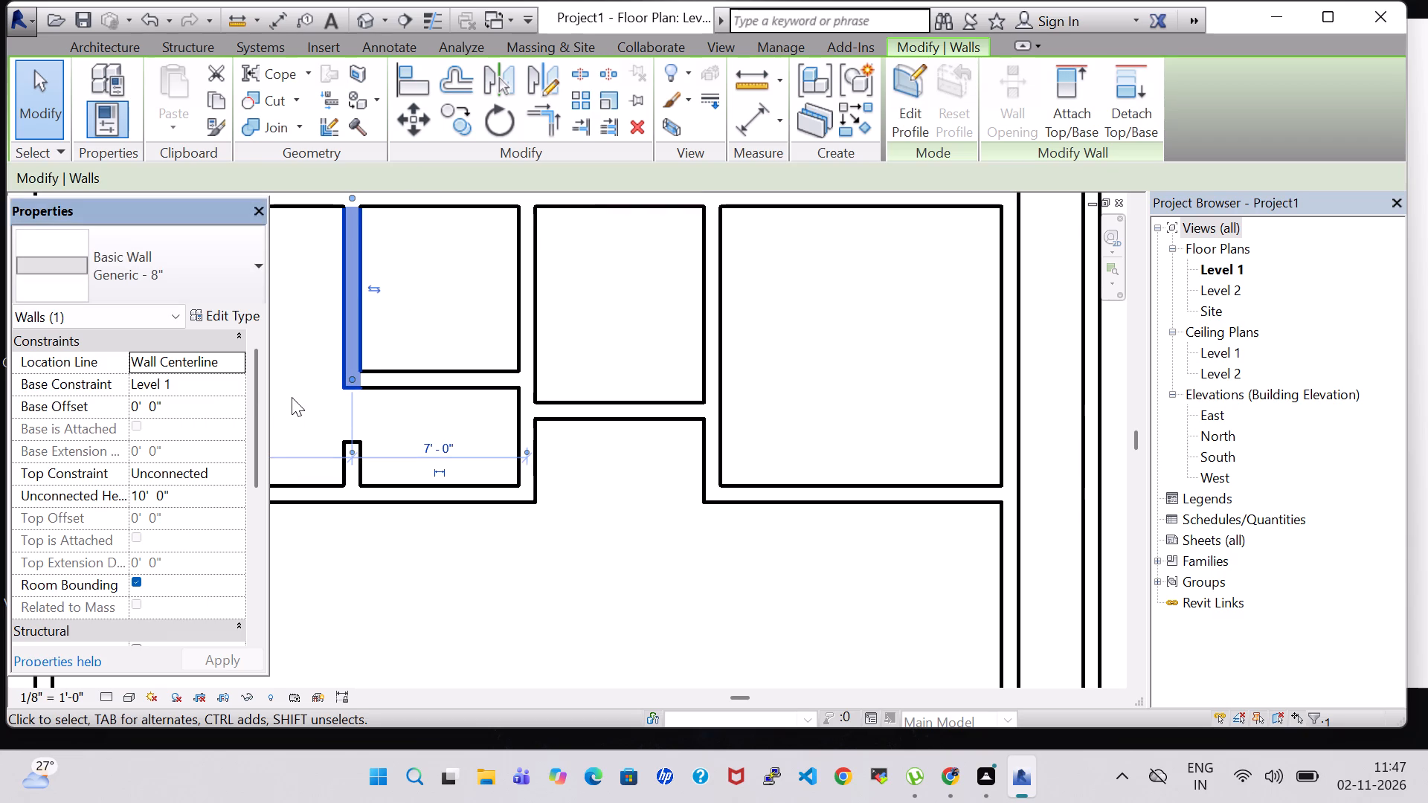
click(292, 397)
click(398, 376)
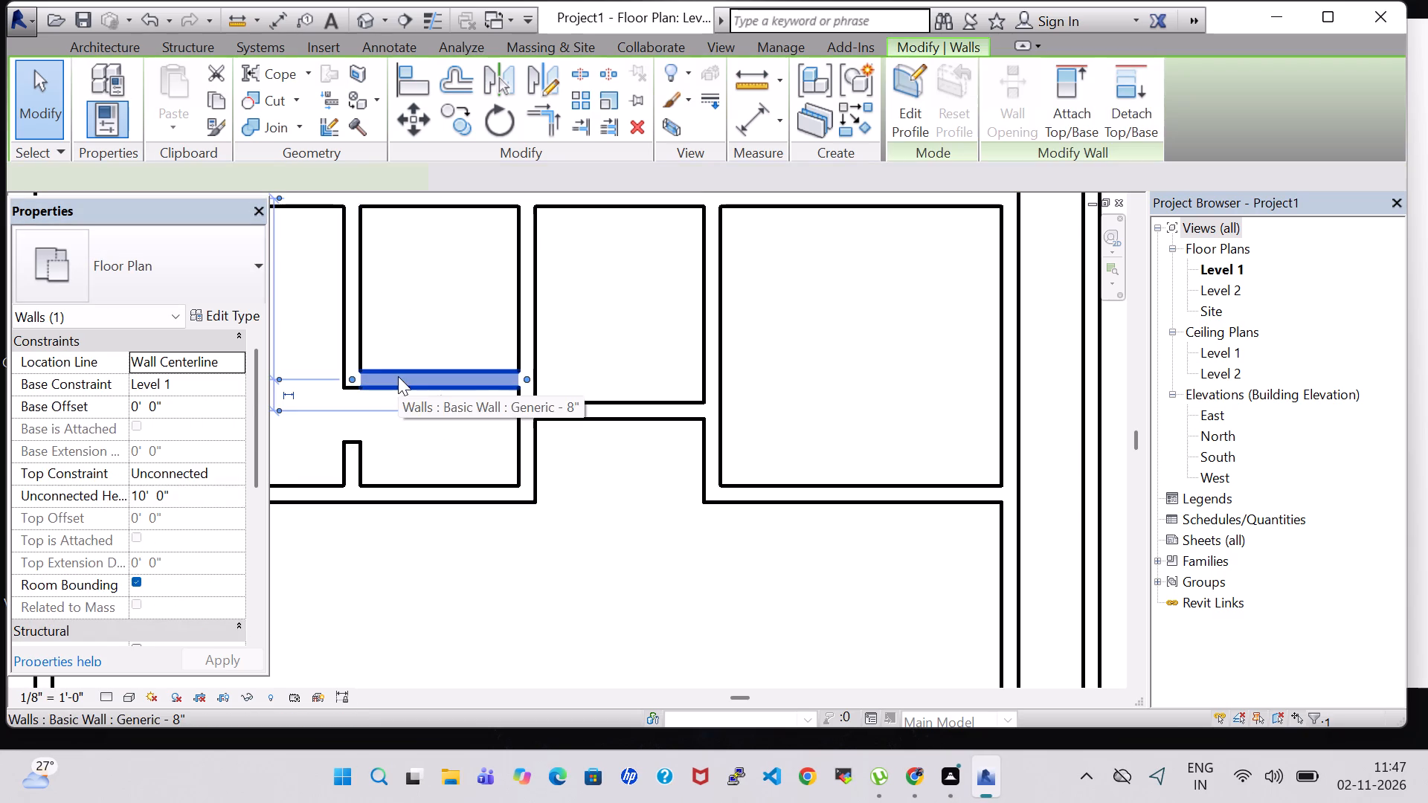
click(308, 318)
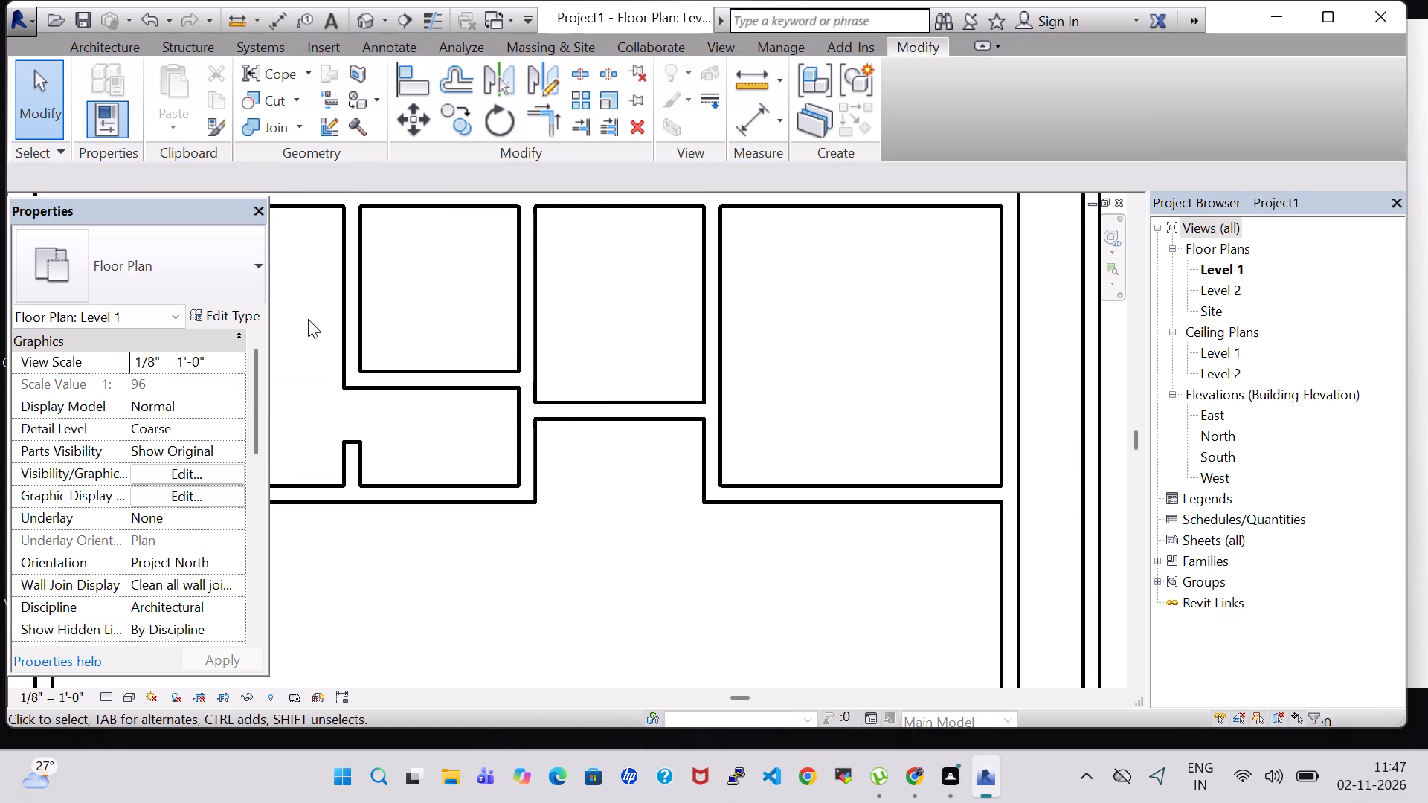
Draw a vertical wall about 7'-3" long southward into the large central room from the west corner of the open recess.
scroll(308, 319, down, 4)
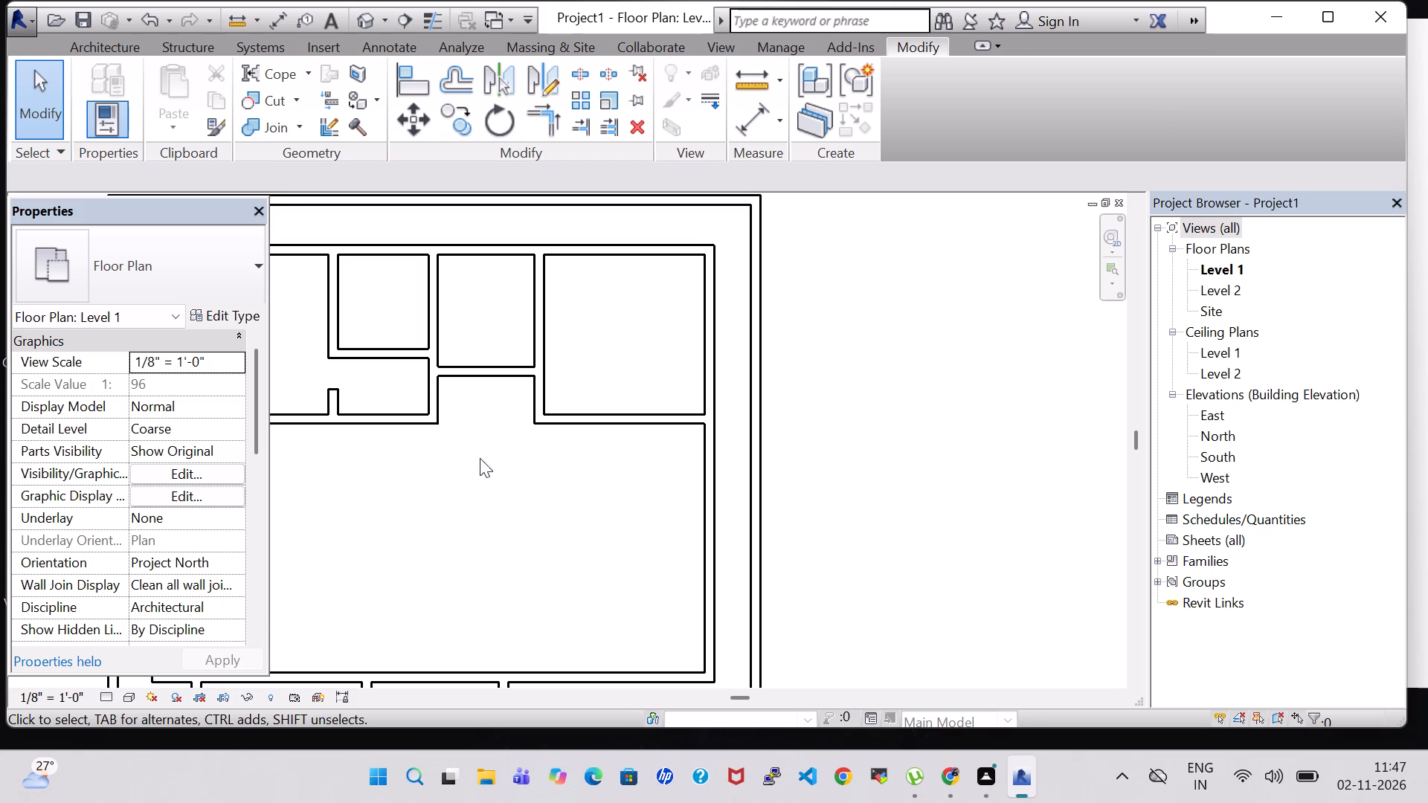
scroll(343, 463, down, 2)
middle_drag(367, 475, 432, 470)
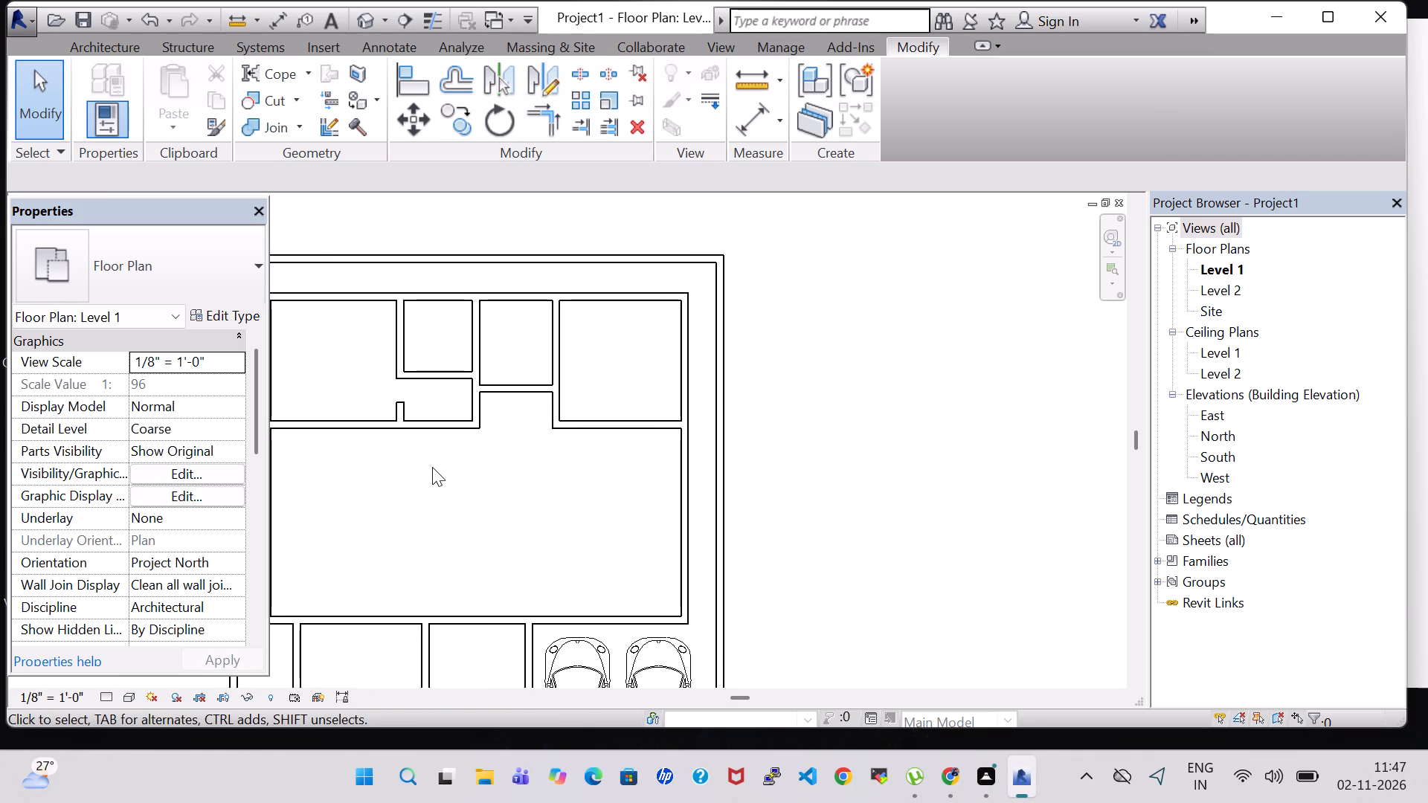
click(83, 43)
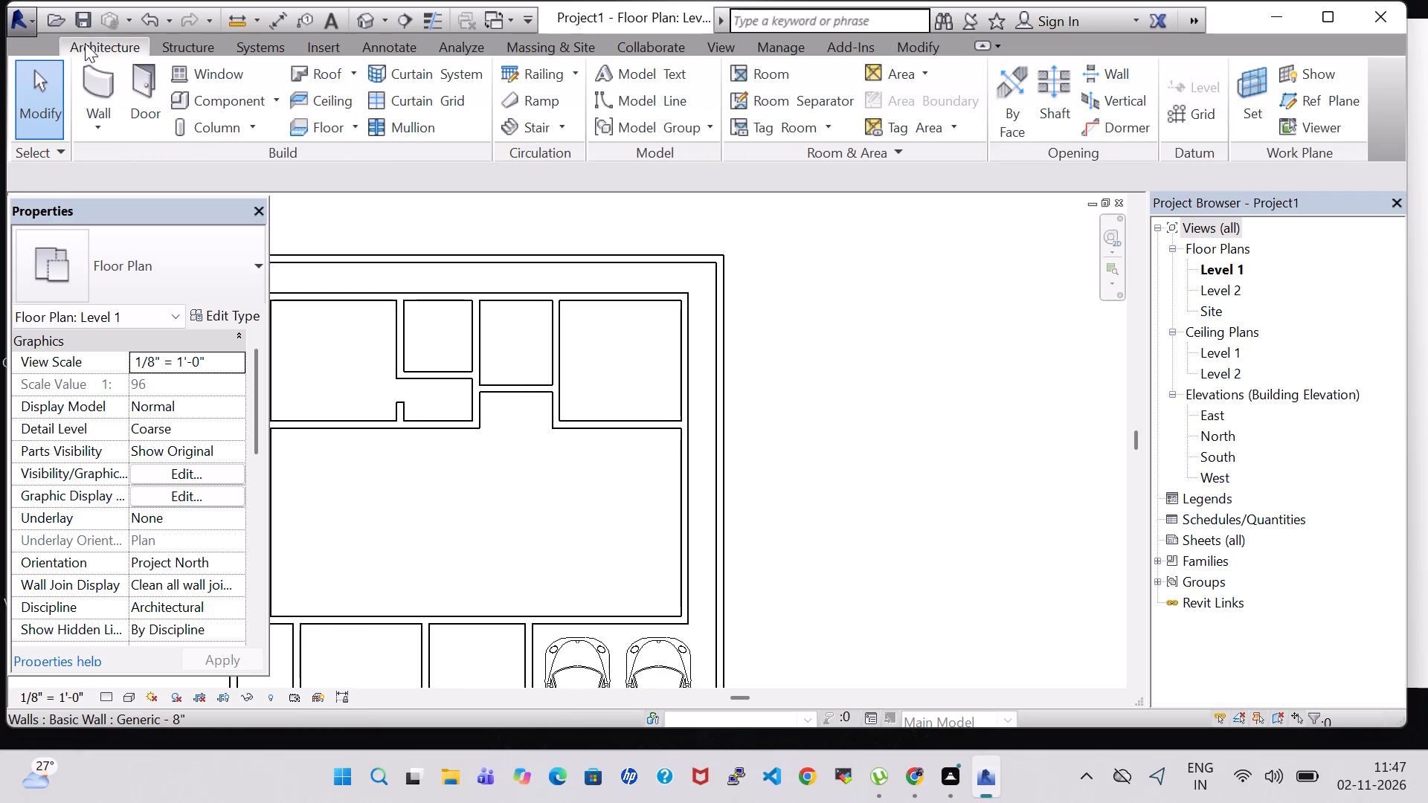
click(92, 67)
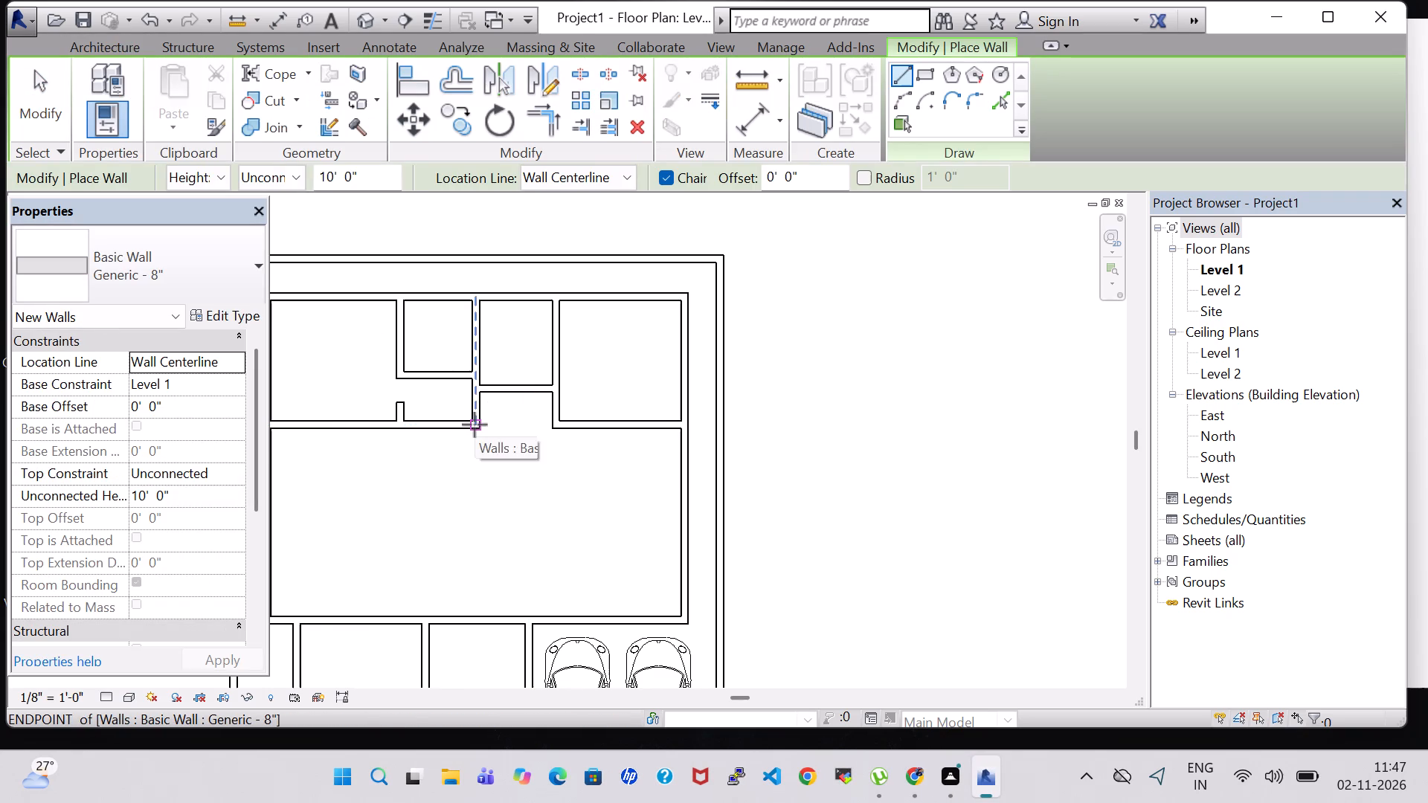
click(475, 425)
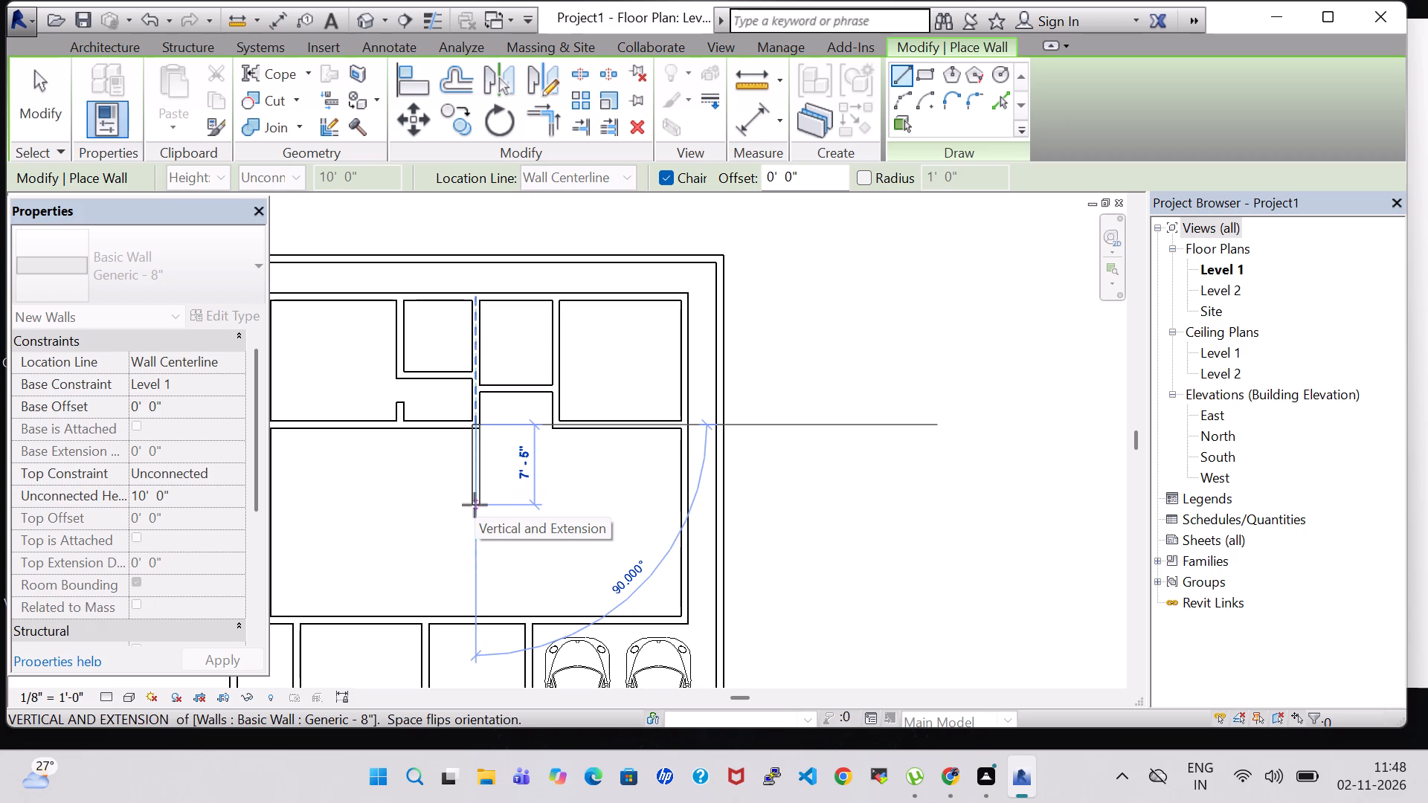
click(475, 503)
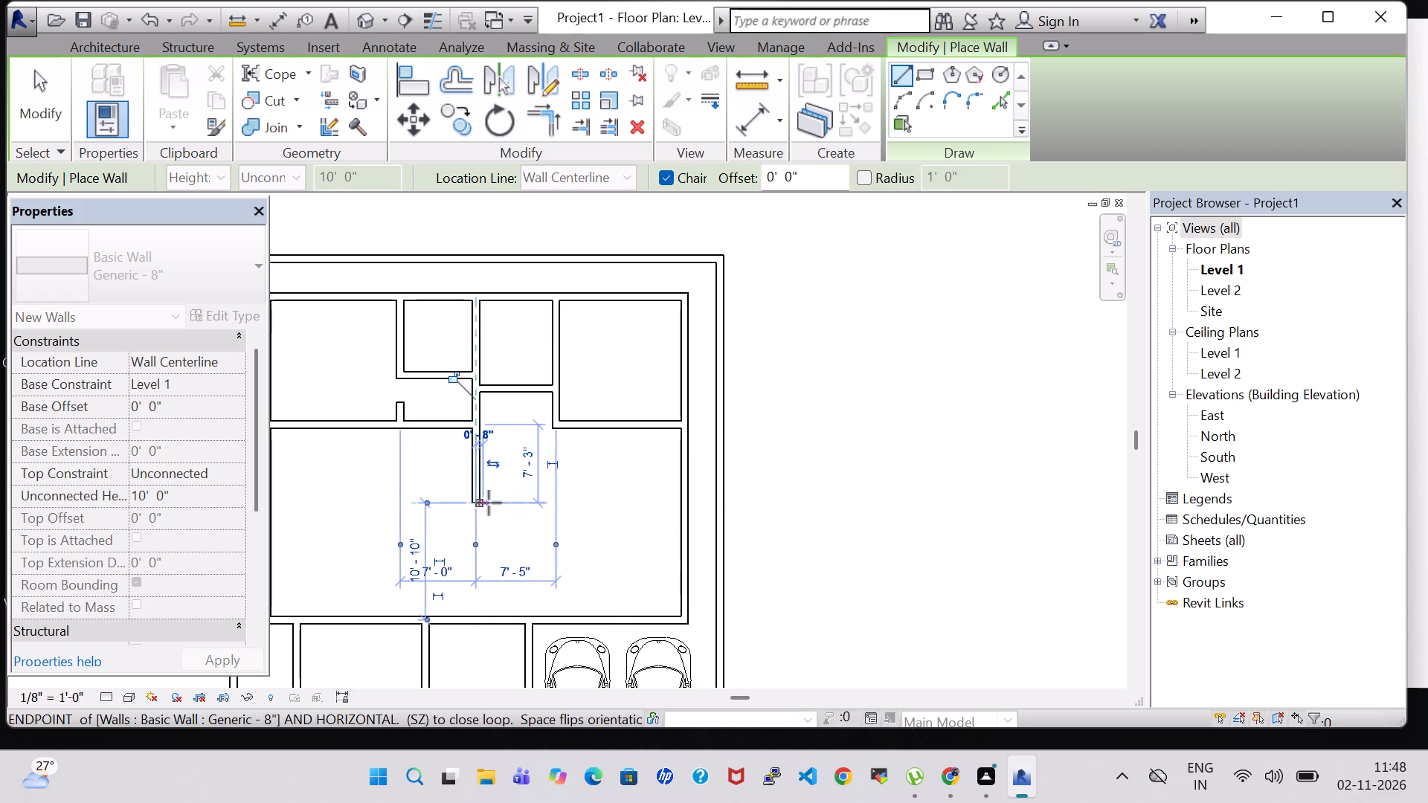
key(Escape)
key(Escape)
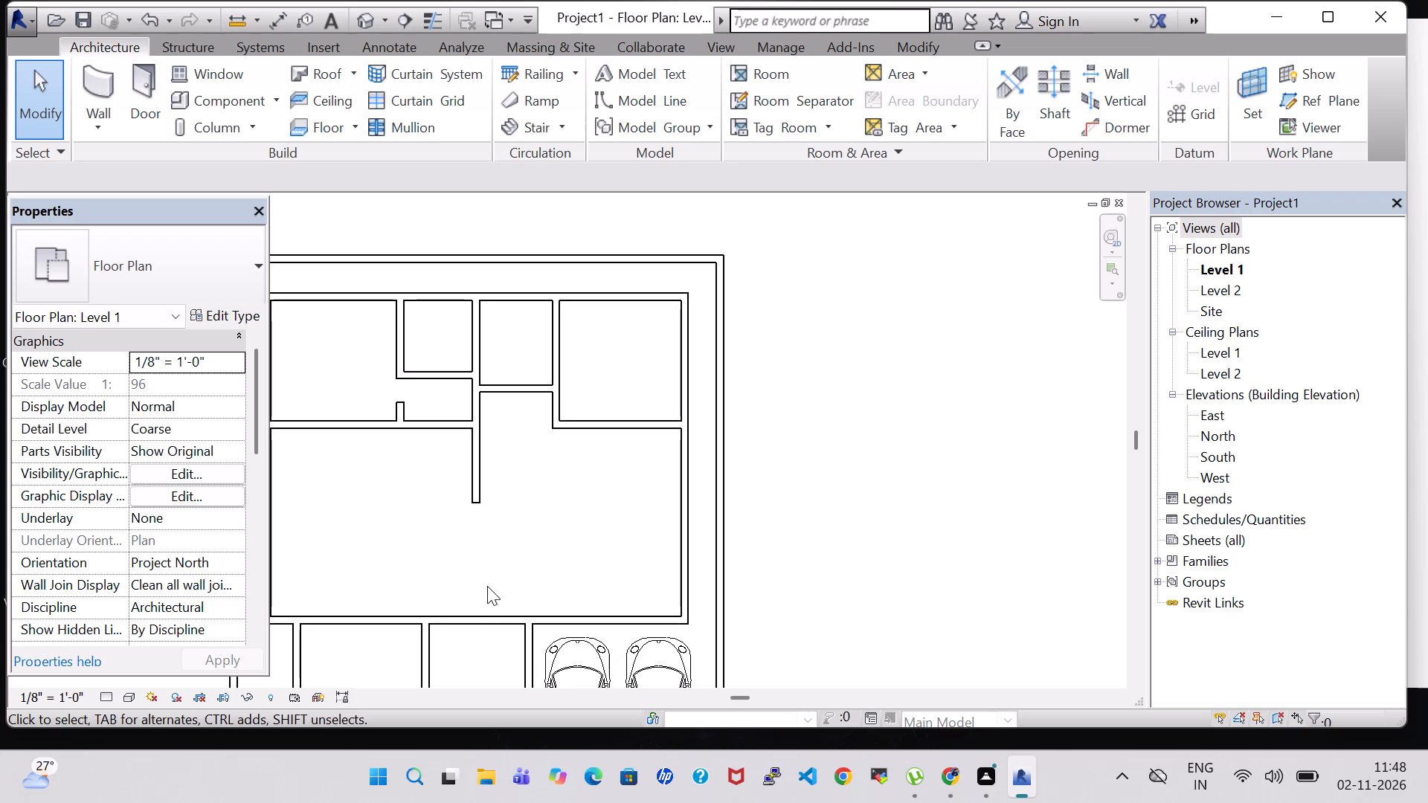
Draw a horizontal wall about 9'-4" long eastward from the west interior wall, aligned with the new vertical wall's south end.
middle_drag(487, 586, 651, 586)
middle_click(682, 586)
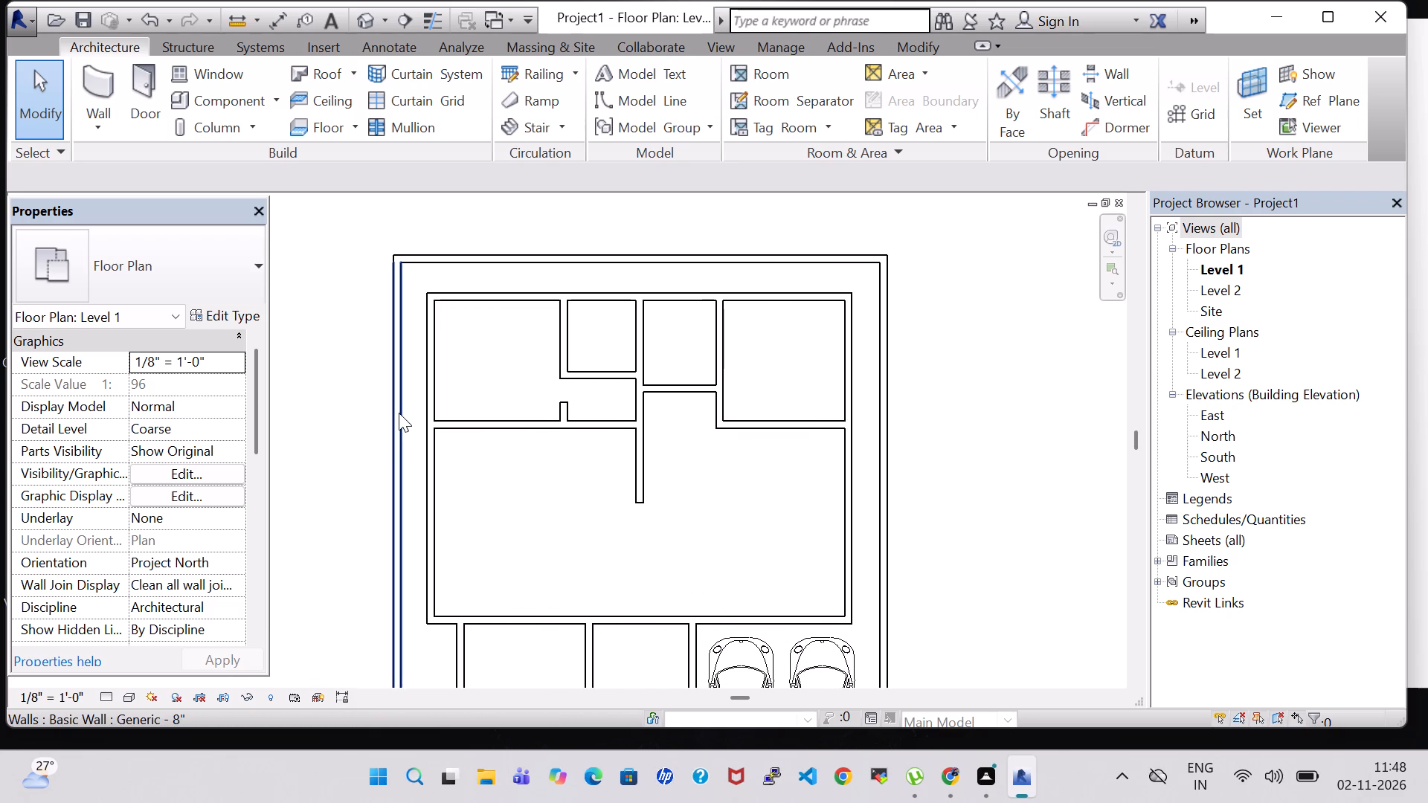
click(91, 67)
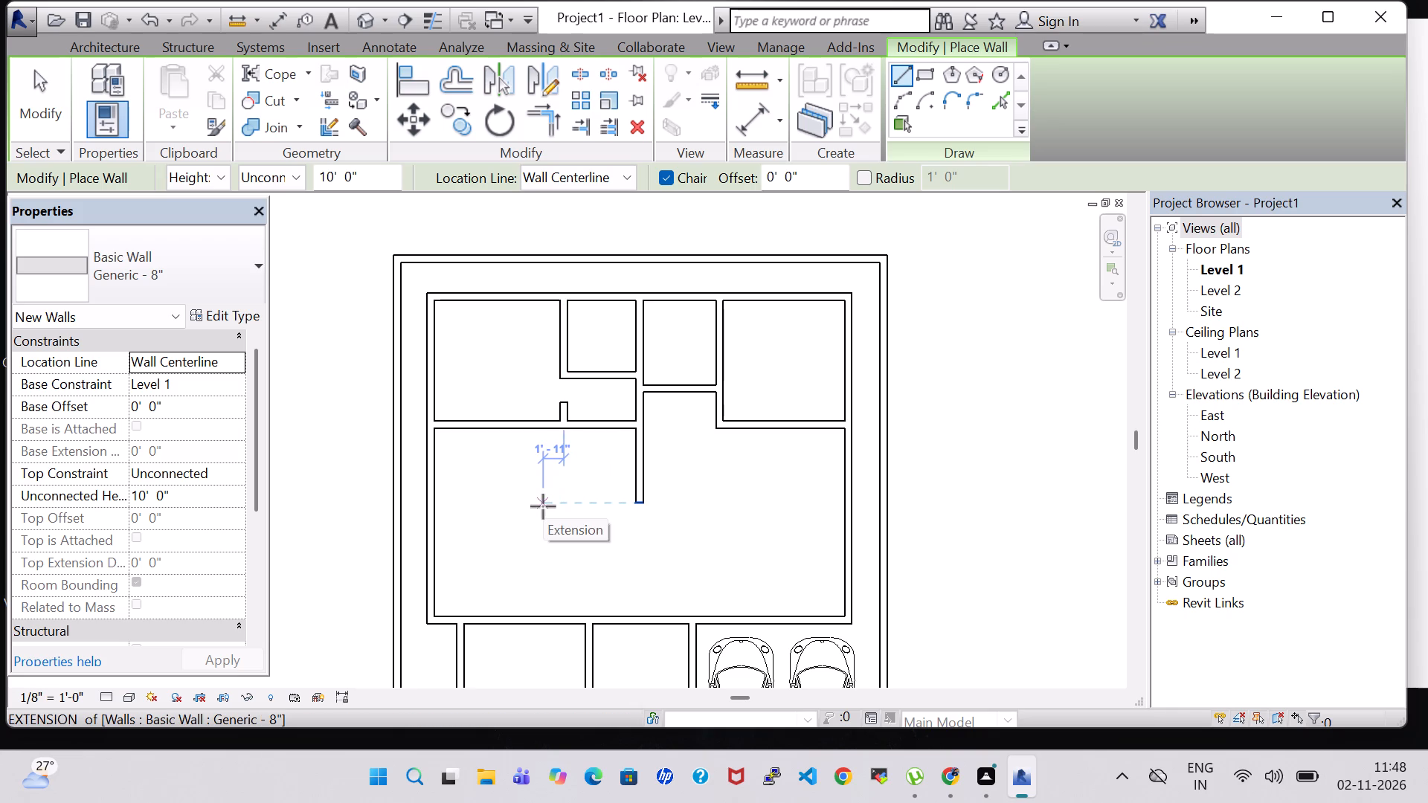
double_click(432, 503)
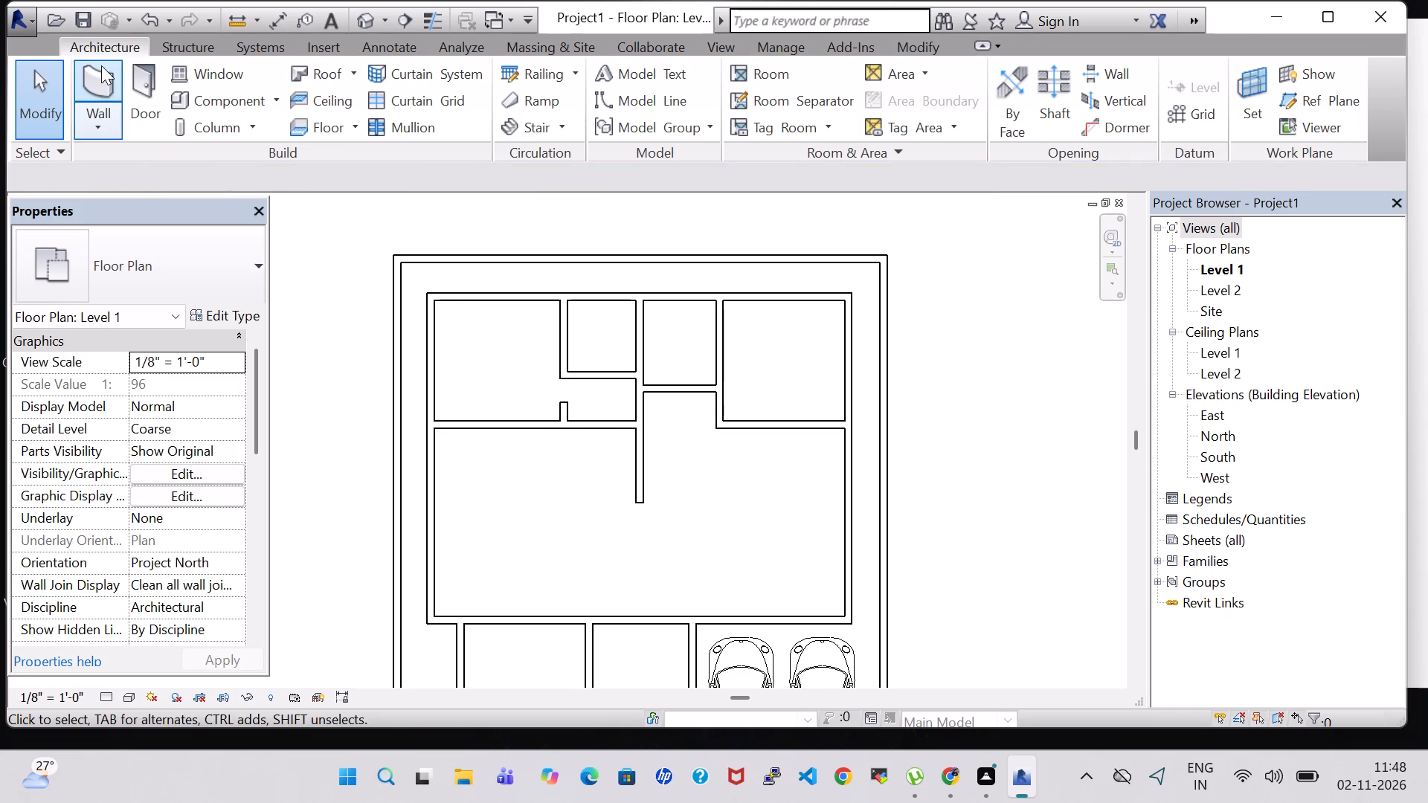
click(101, 65)
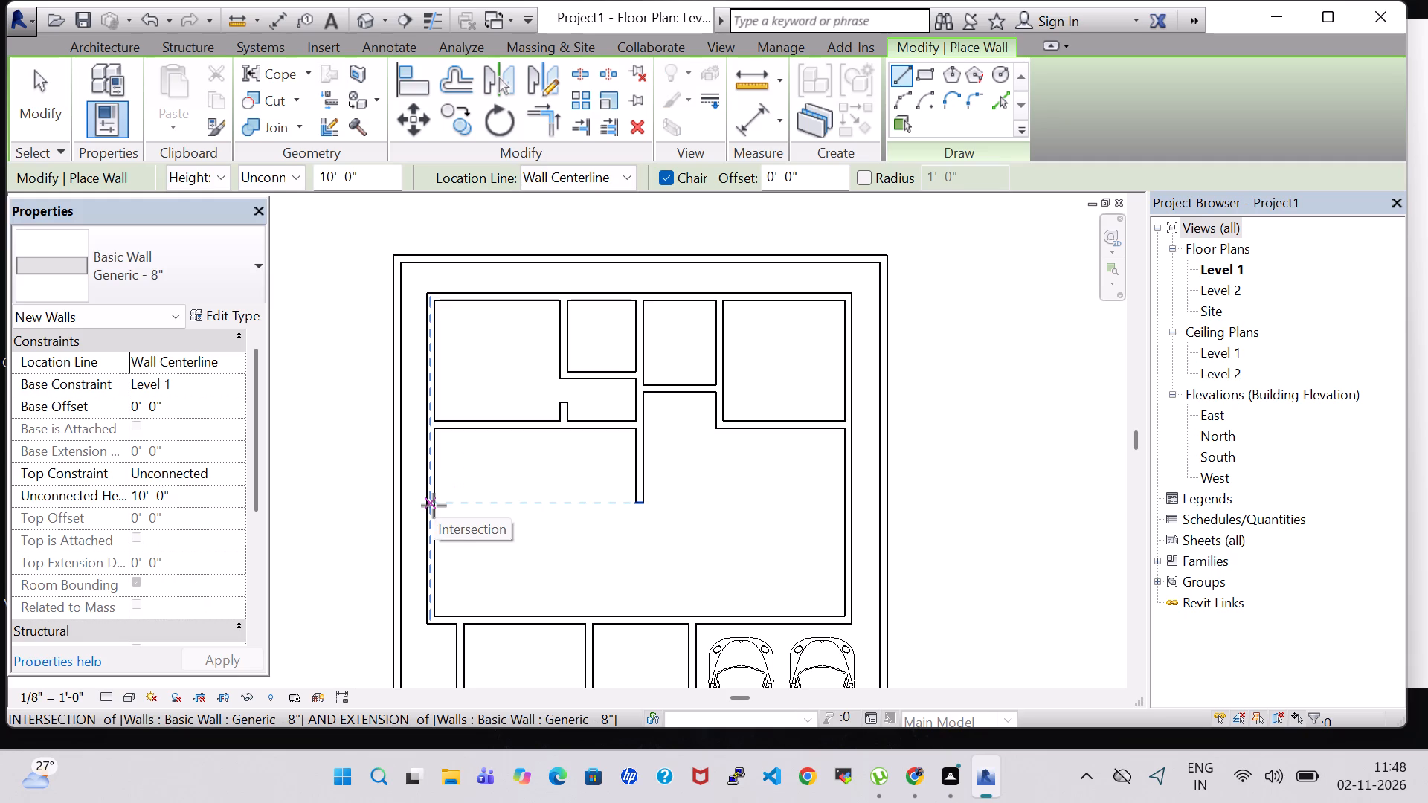
click(434, 506)
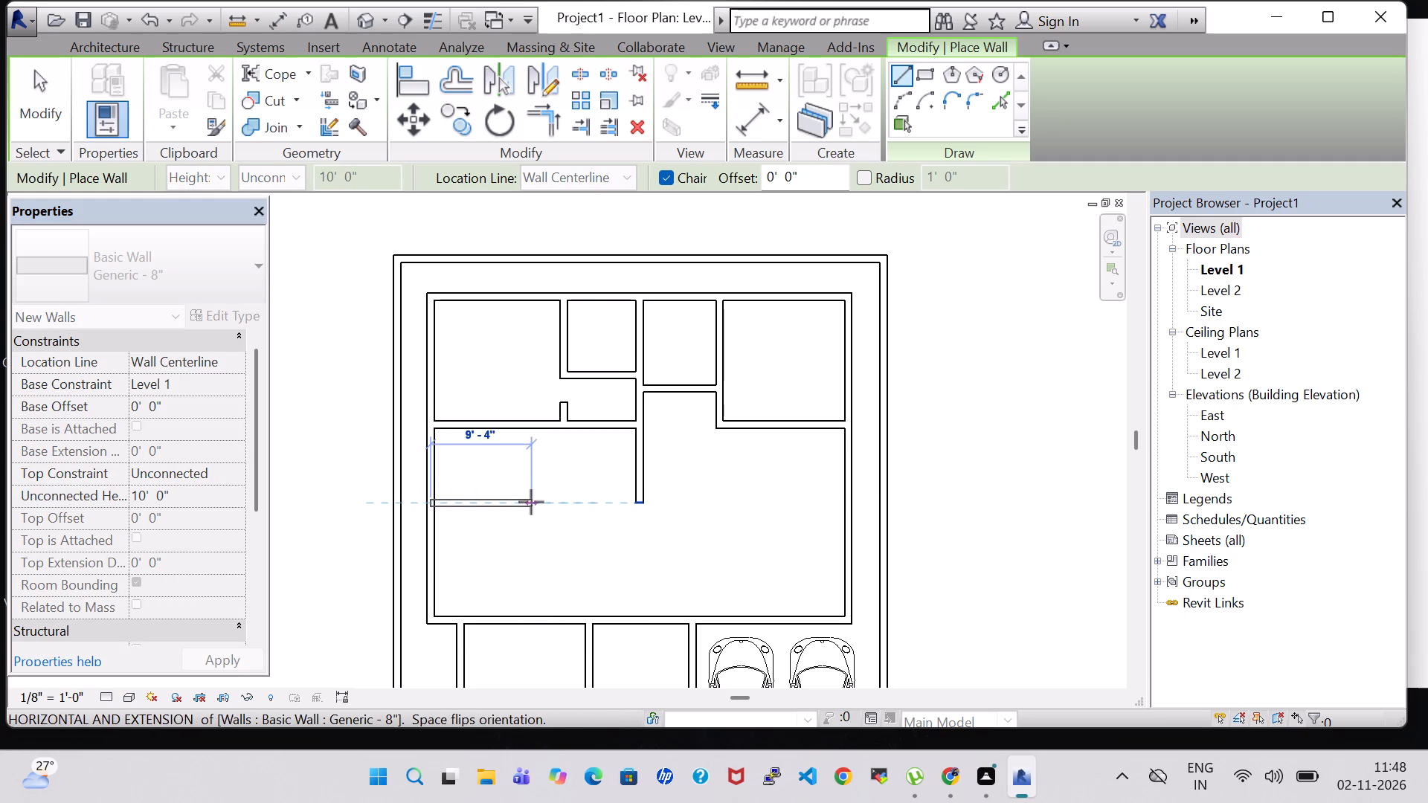
click(531, 502)
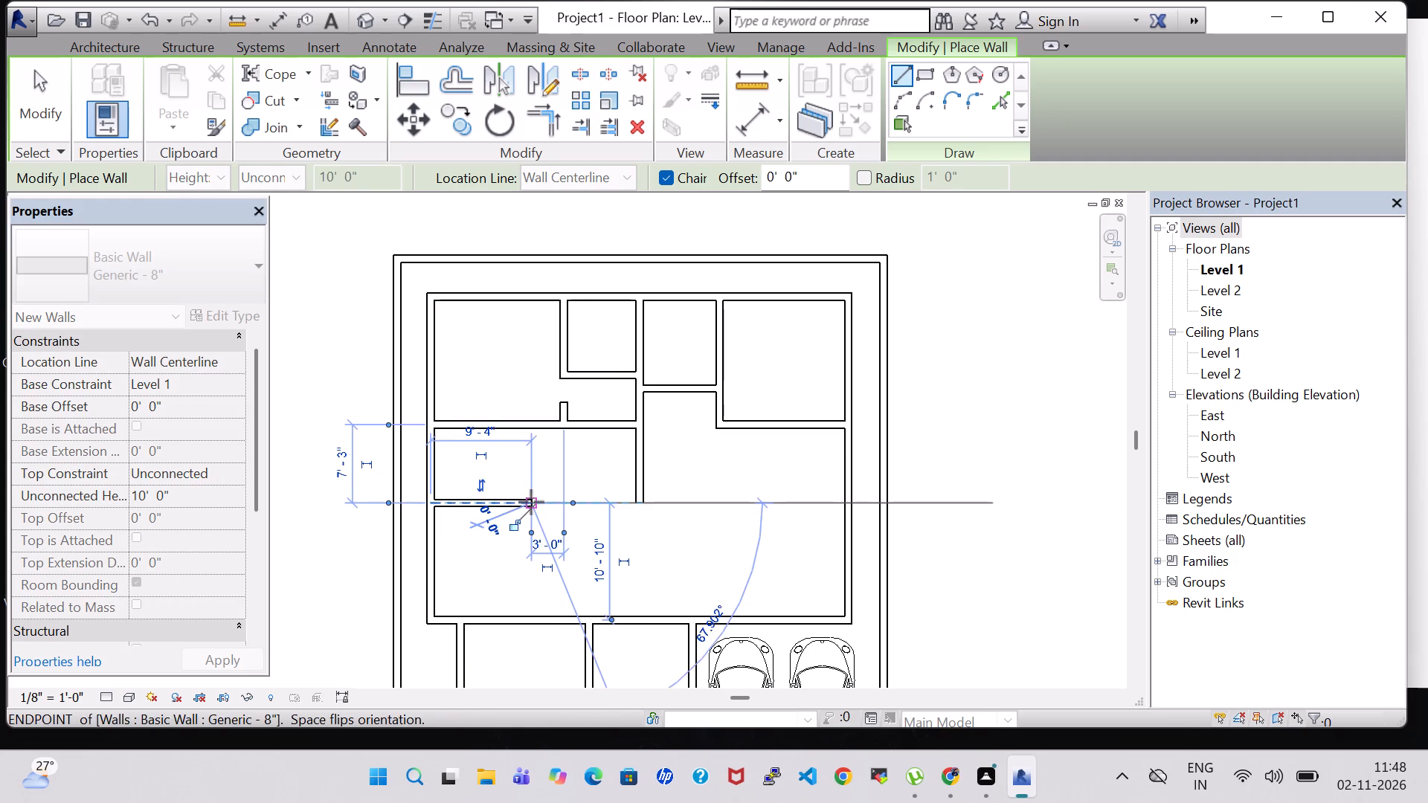
key(Escape)
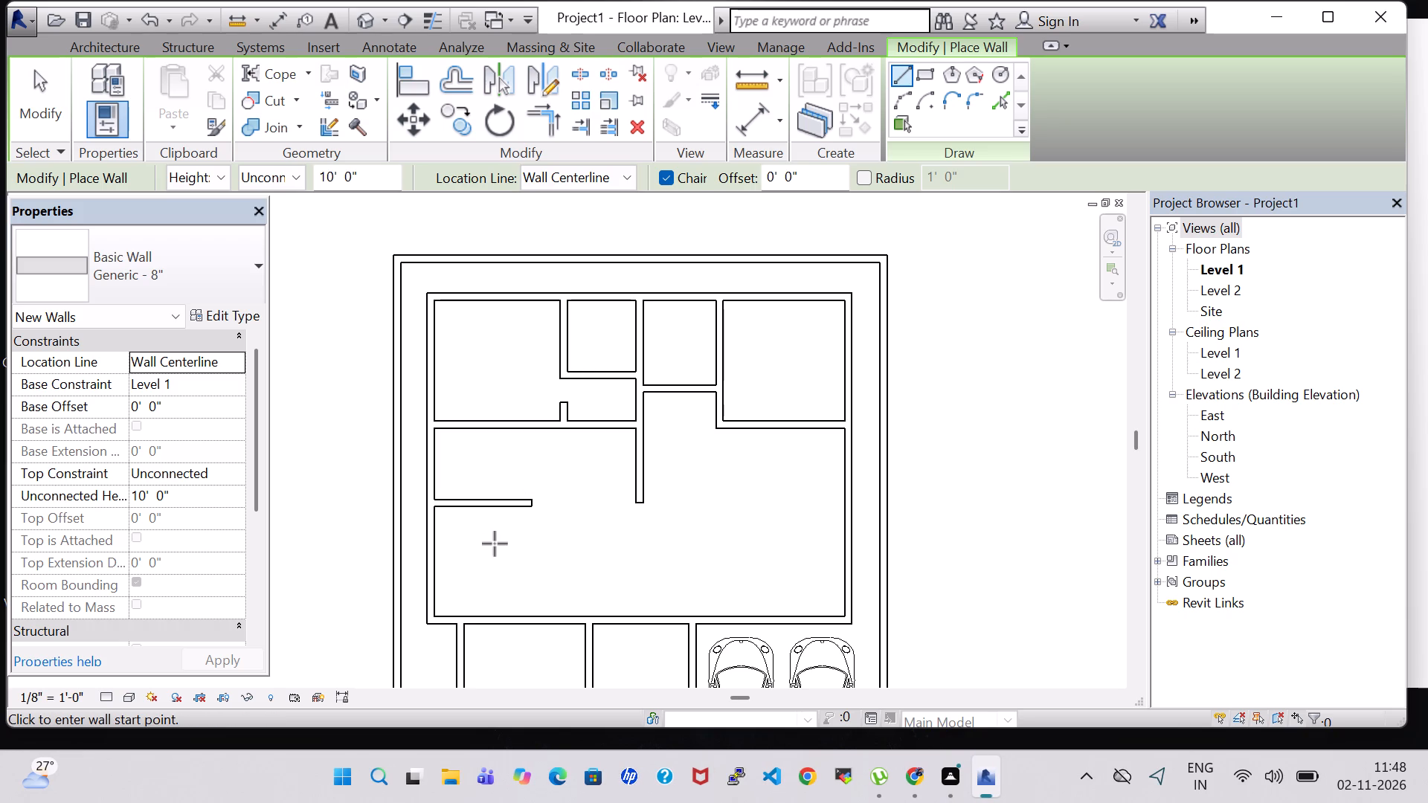
scroll(495, 544, down, 2)
middle_drag(495, 544, 472, 477)
scroll(472, 477, up, 1)
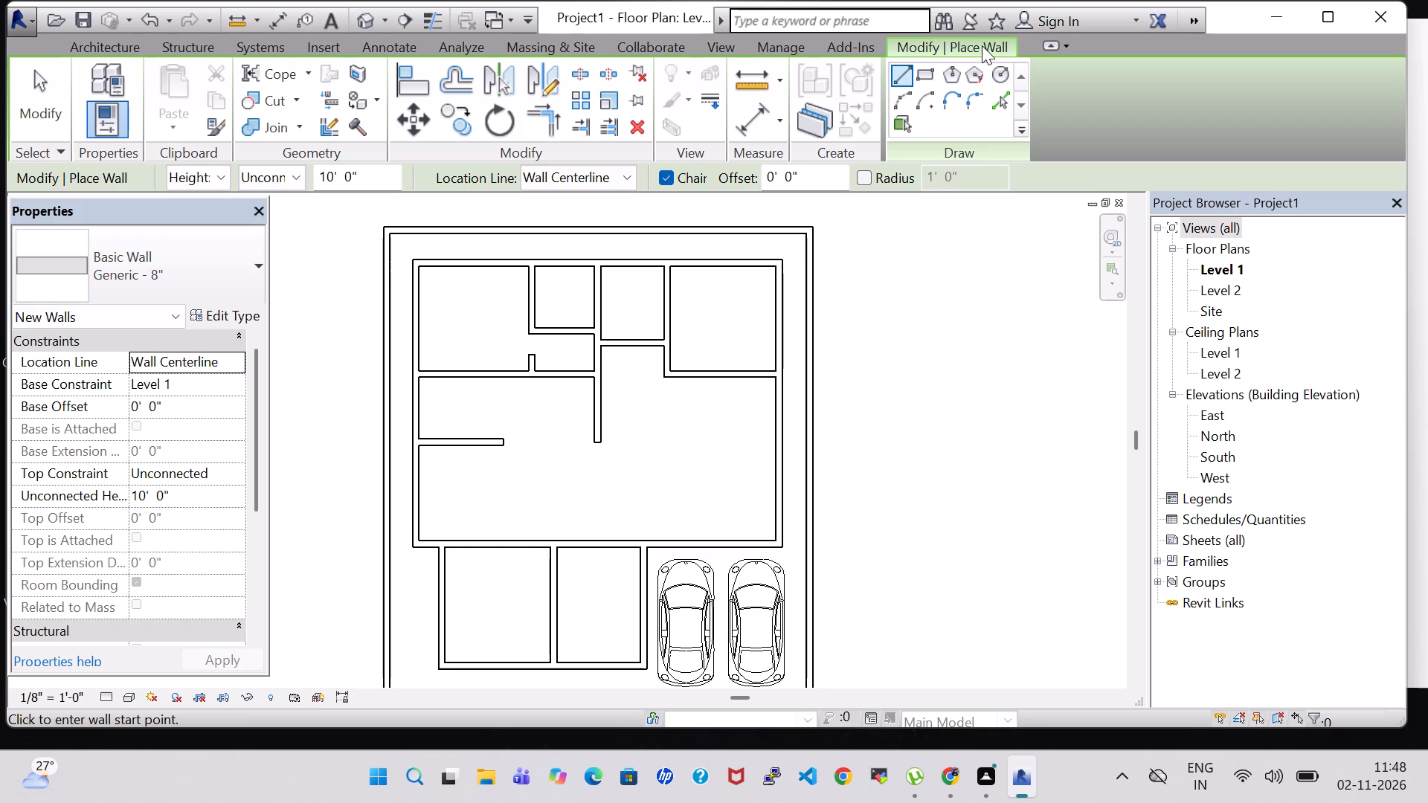
Split the southwestern room's north wall at the inner faces of its west and east walls, and delete the piece between.
click(91, 48)
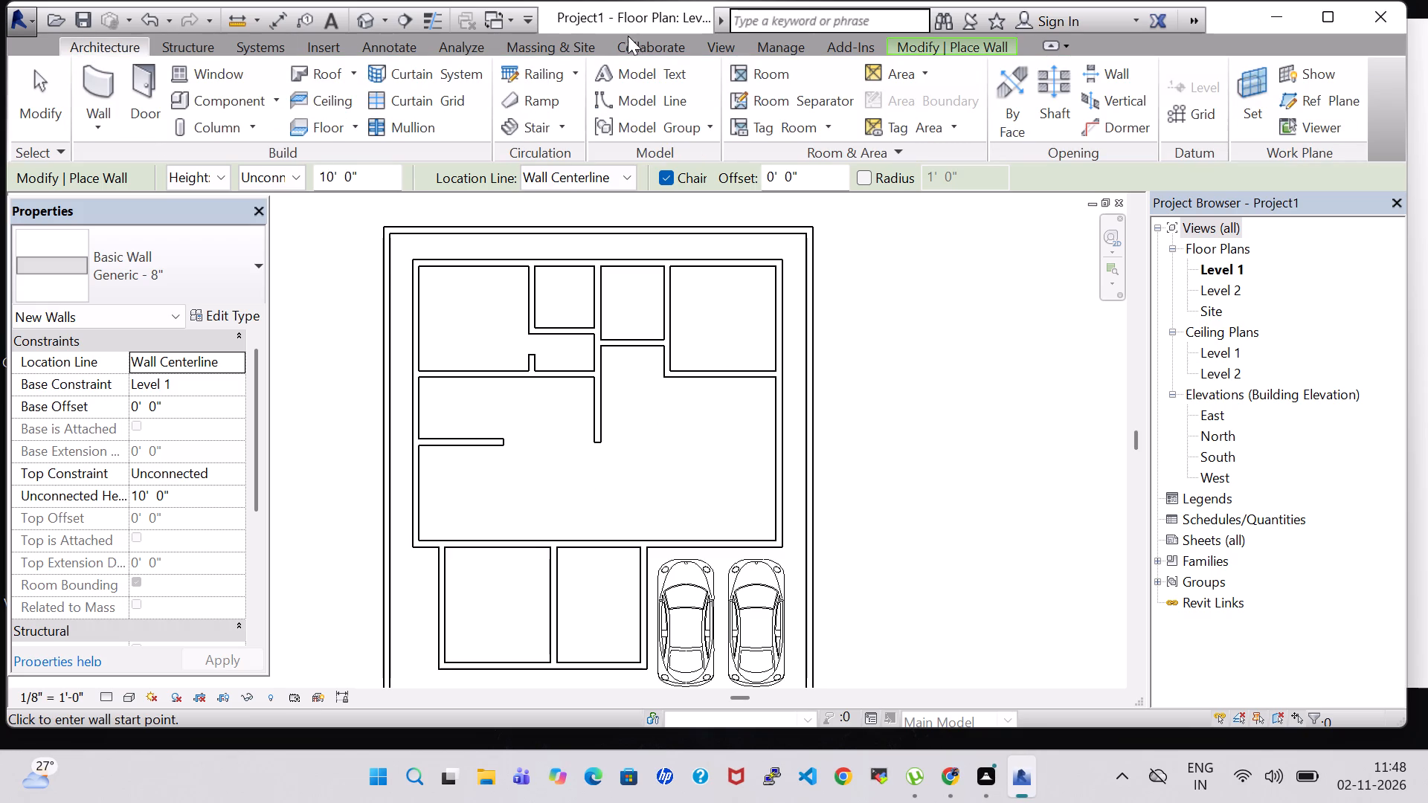
click(903, 49)
click(578, 74)
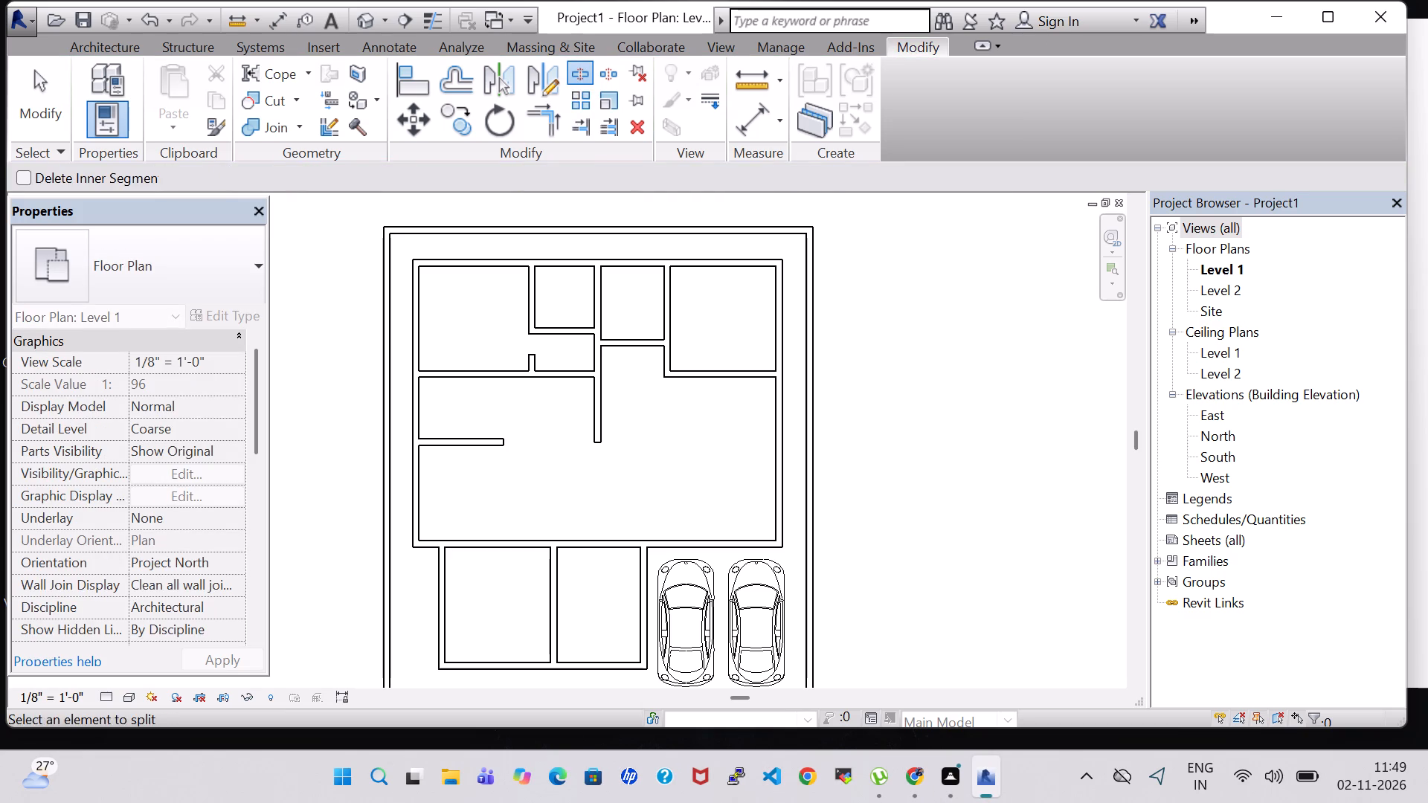
scroll(379, 521, up, 5)
scroll(484, 563, up, 5)
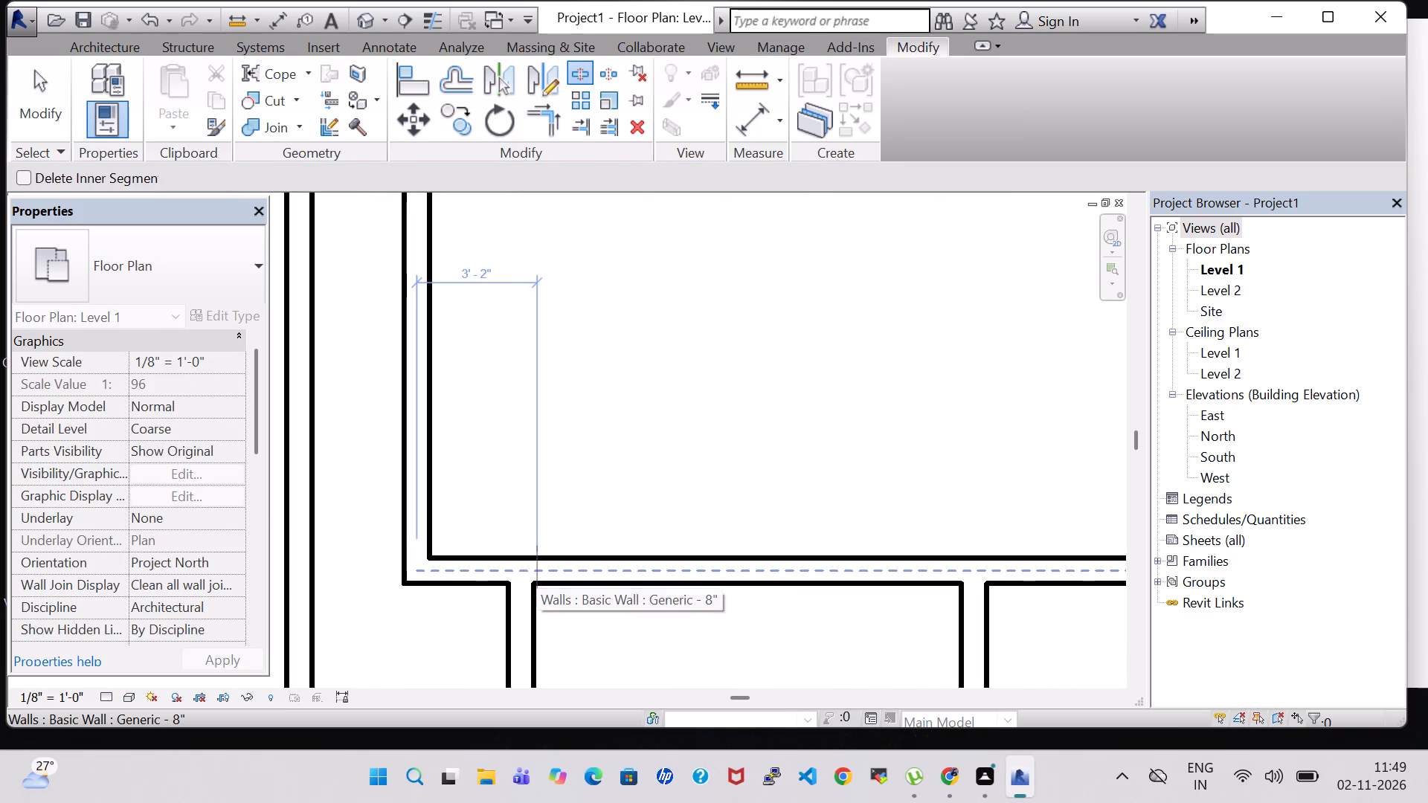
click(535, 575)
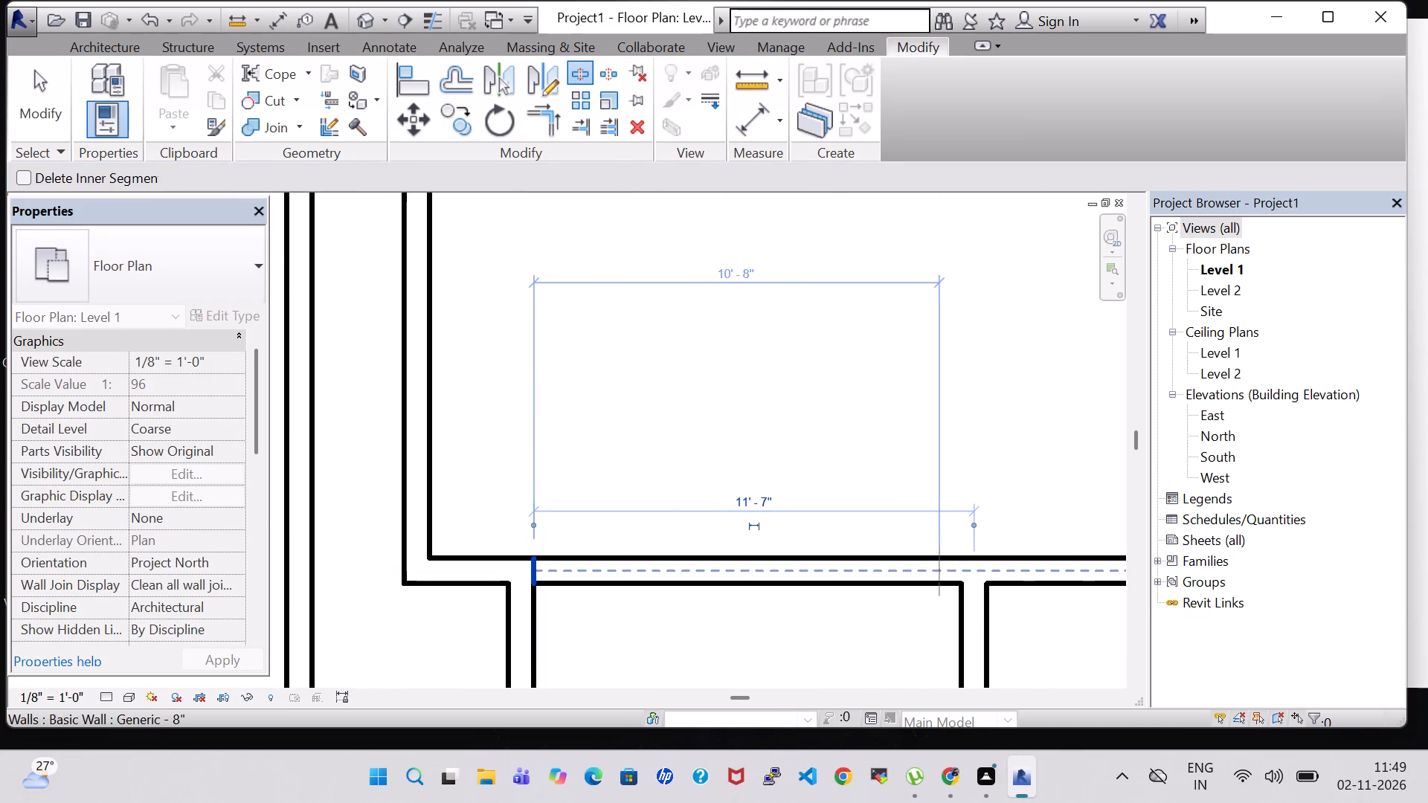
click(959, 571)
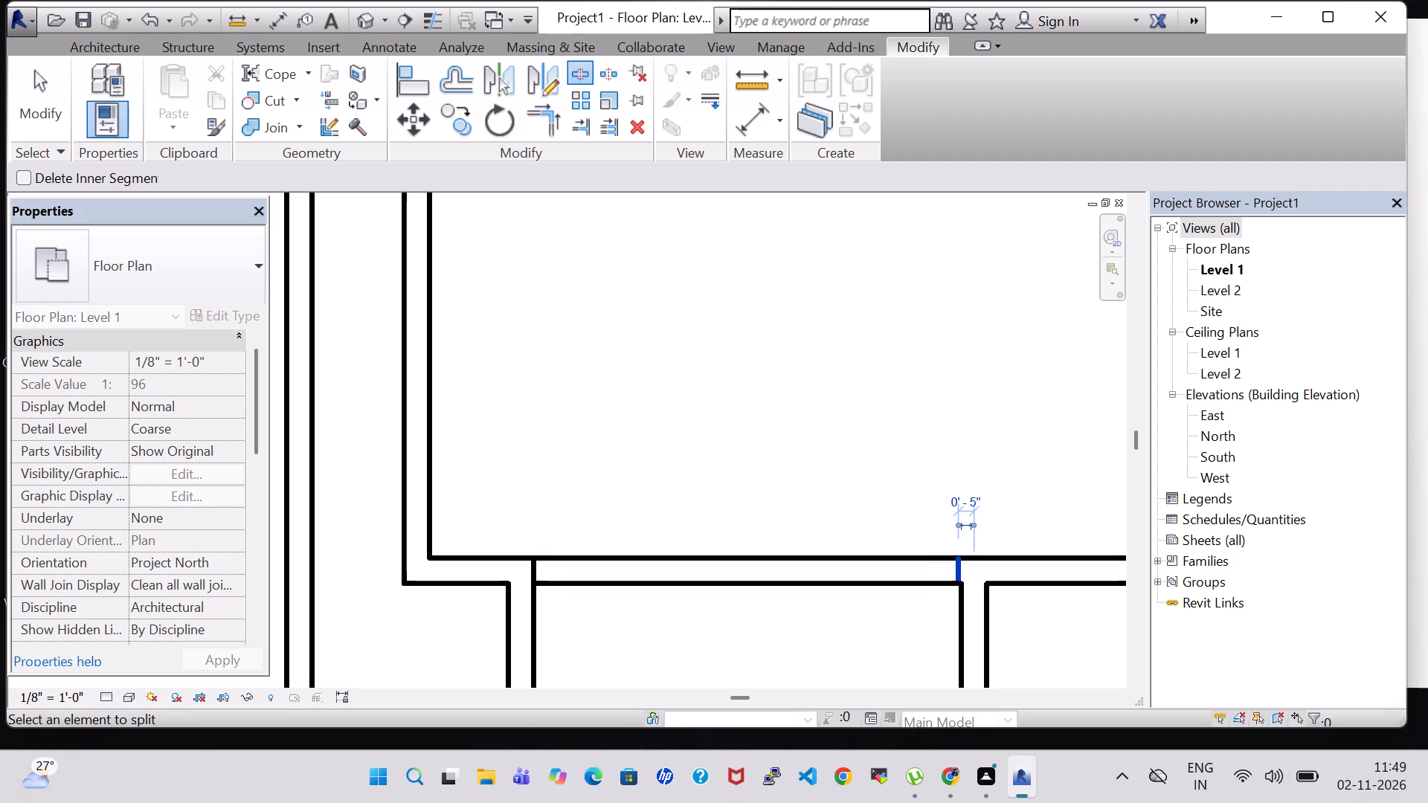
key(Escape)
key(Escape)
click(811, 584)
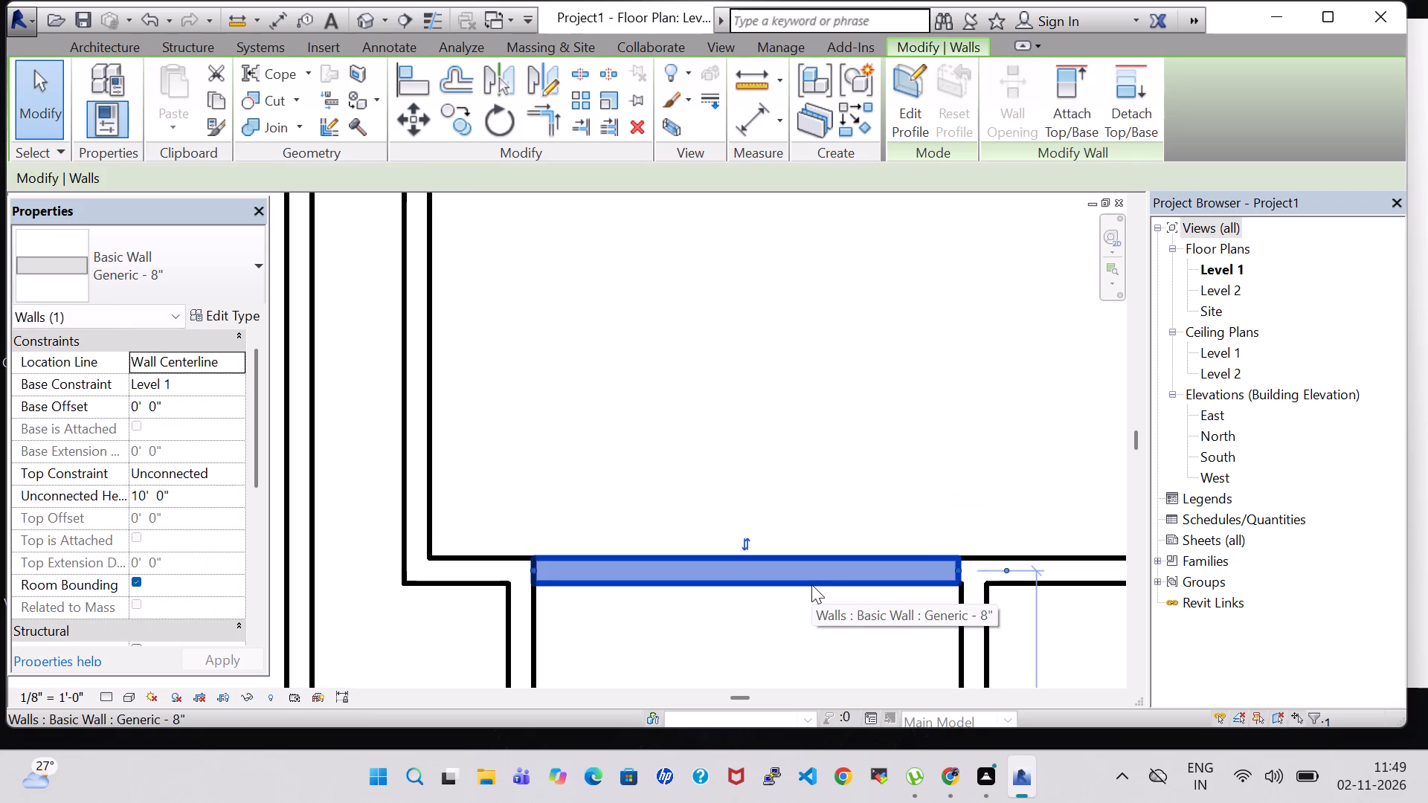
key(Delete)
Nudge the horizontal wall east of the new opening eastward so its end lines up with the vertical wall below.
scroll(811, 584, down, 2)
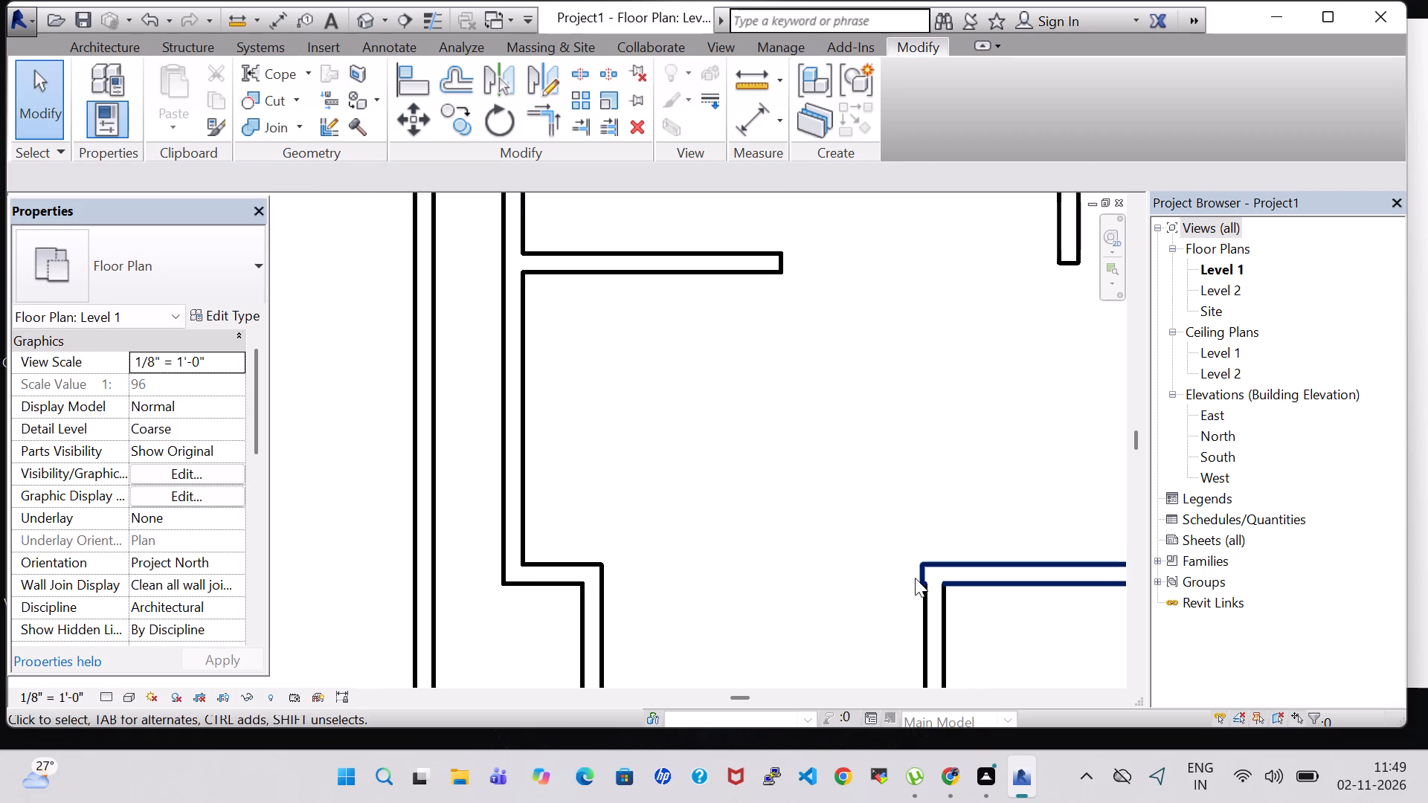
click(918, 575)
key(Right)
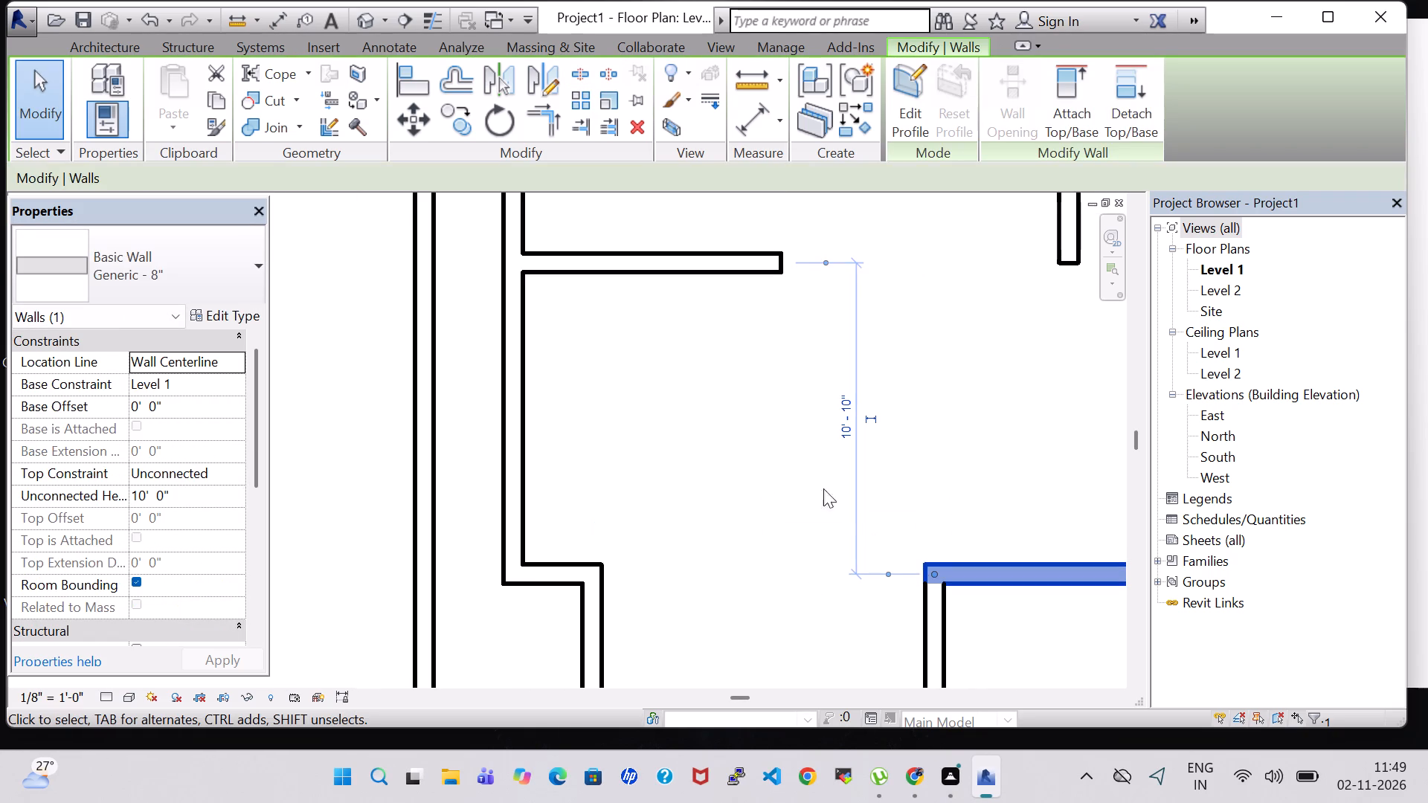
click(692, 464)
Examine the whole layout in plan and in the 3D view, orbiting around the walls, openings and parked cars.
scroll(692, 465, down, 4)
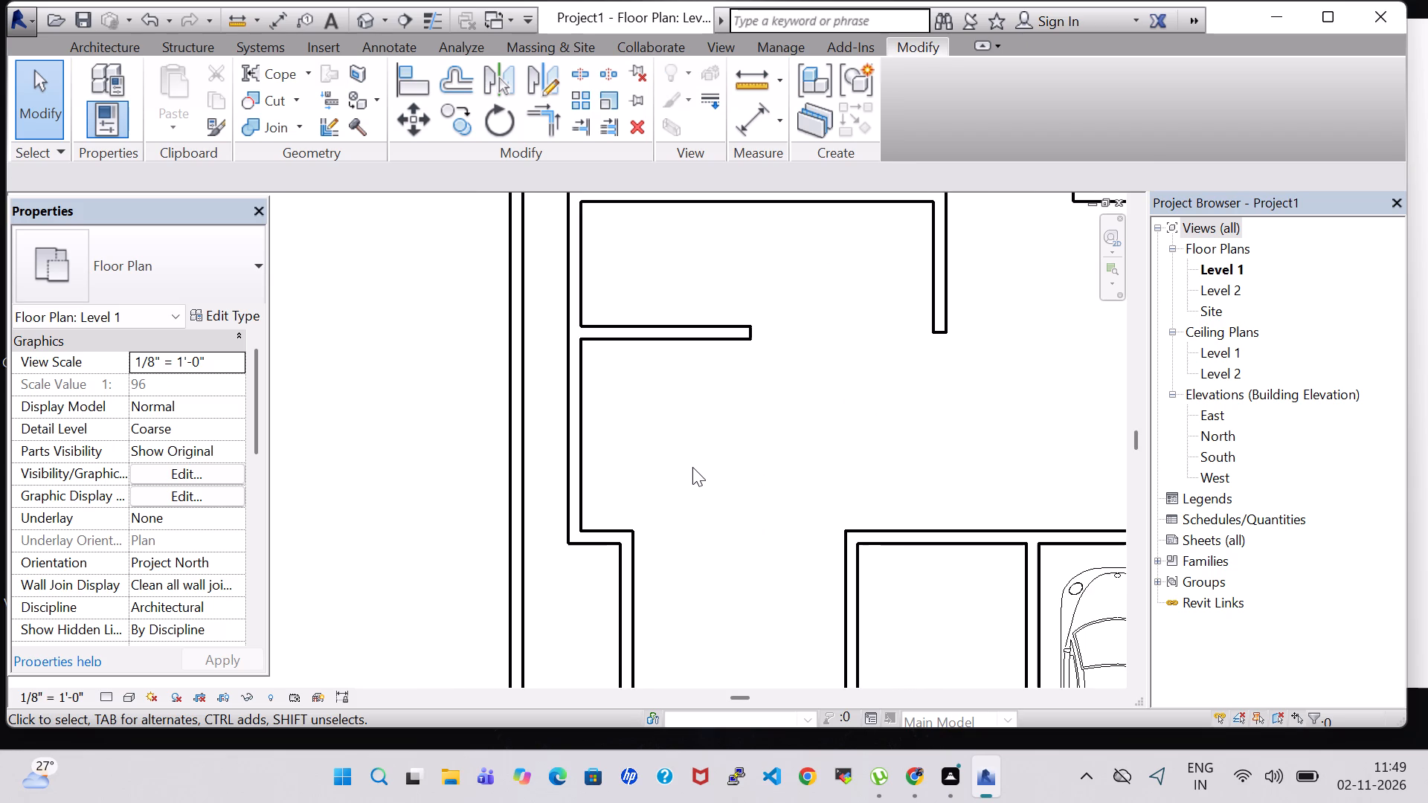
scroll(692, 467, down, 3)
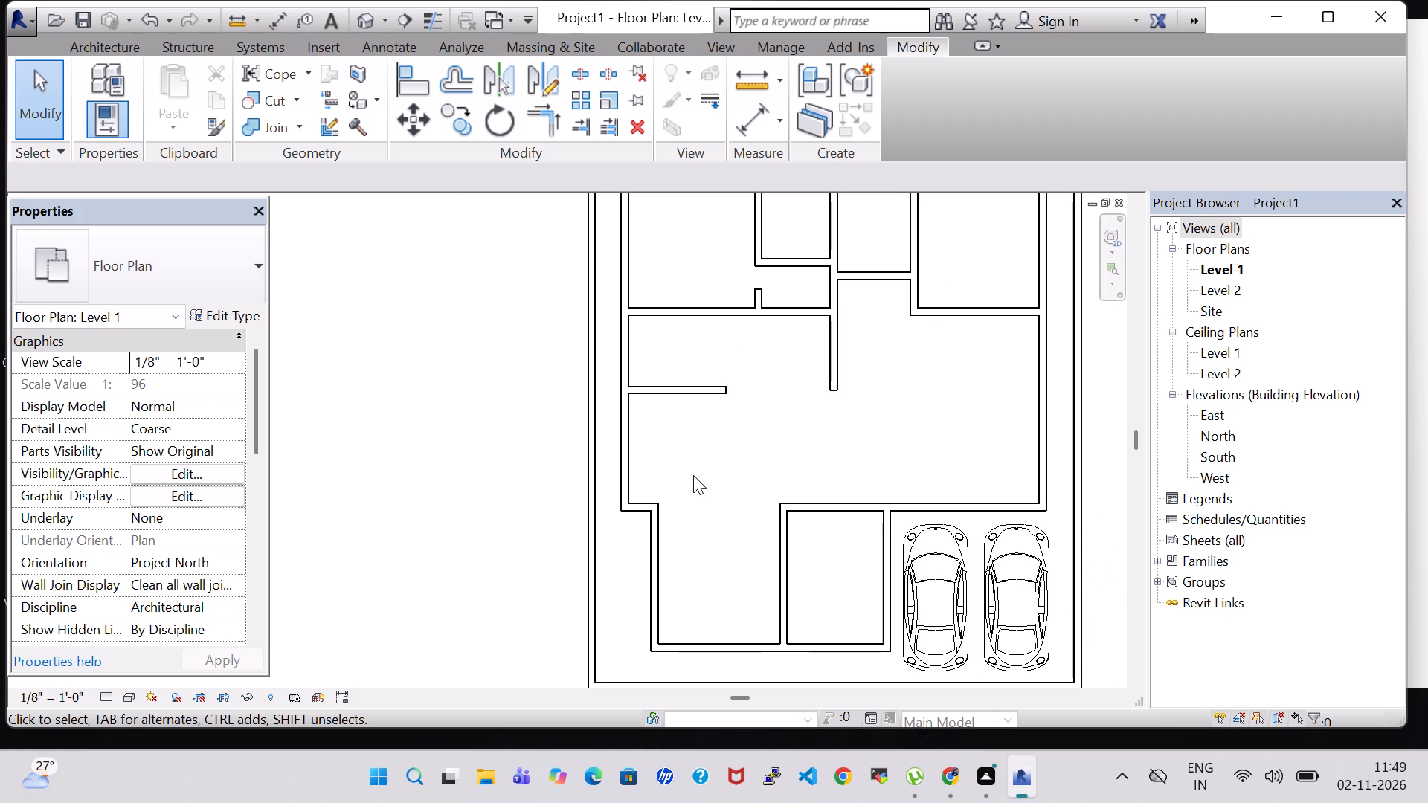
scroll(693, 475, down, 4)
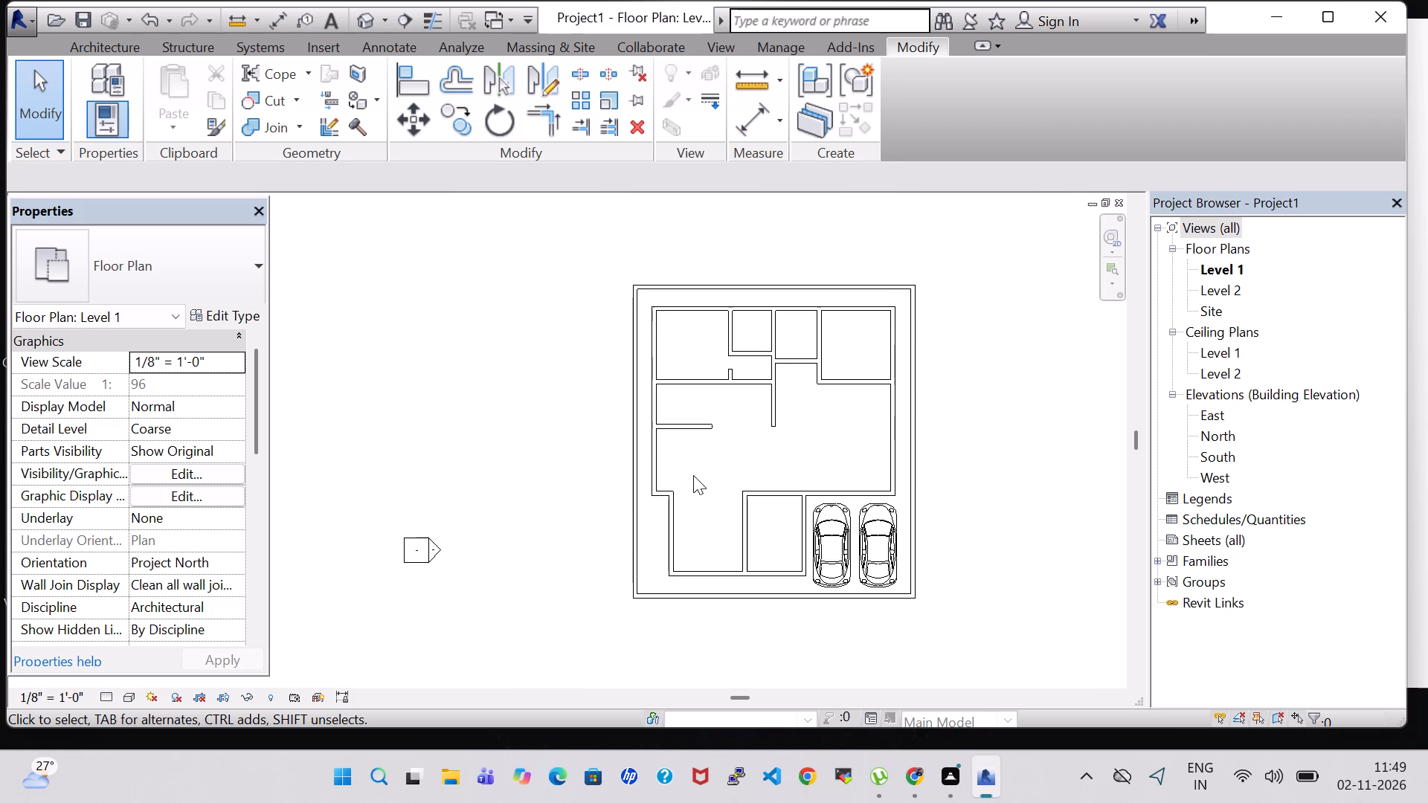
scroll(693, 475, down, 1)
middle_drag(945, 456, 819, 446)
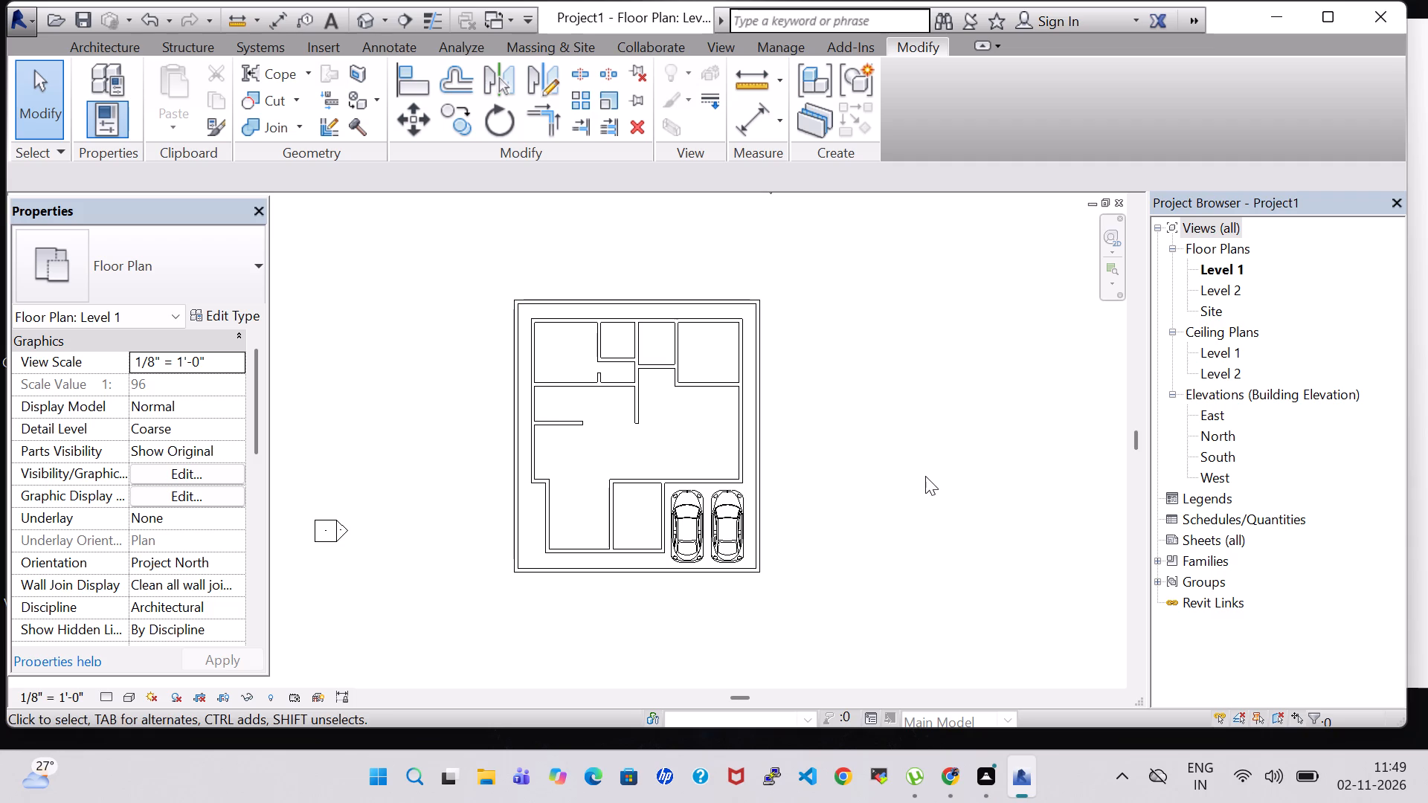
scroll(780, 396, up, 2)
middle_click(790, 396)
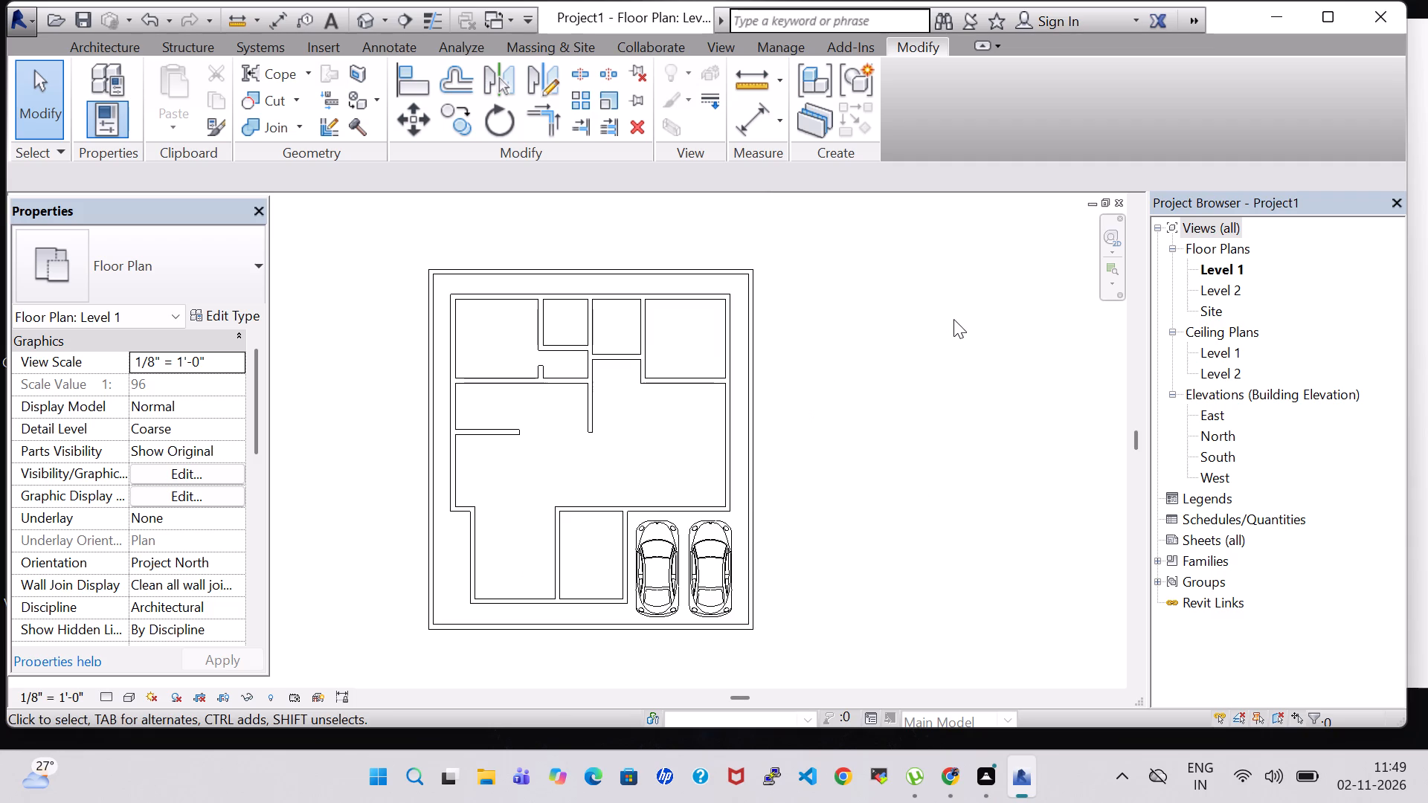
middle_drag(838, 416, 889, 385)
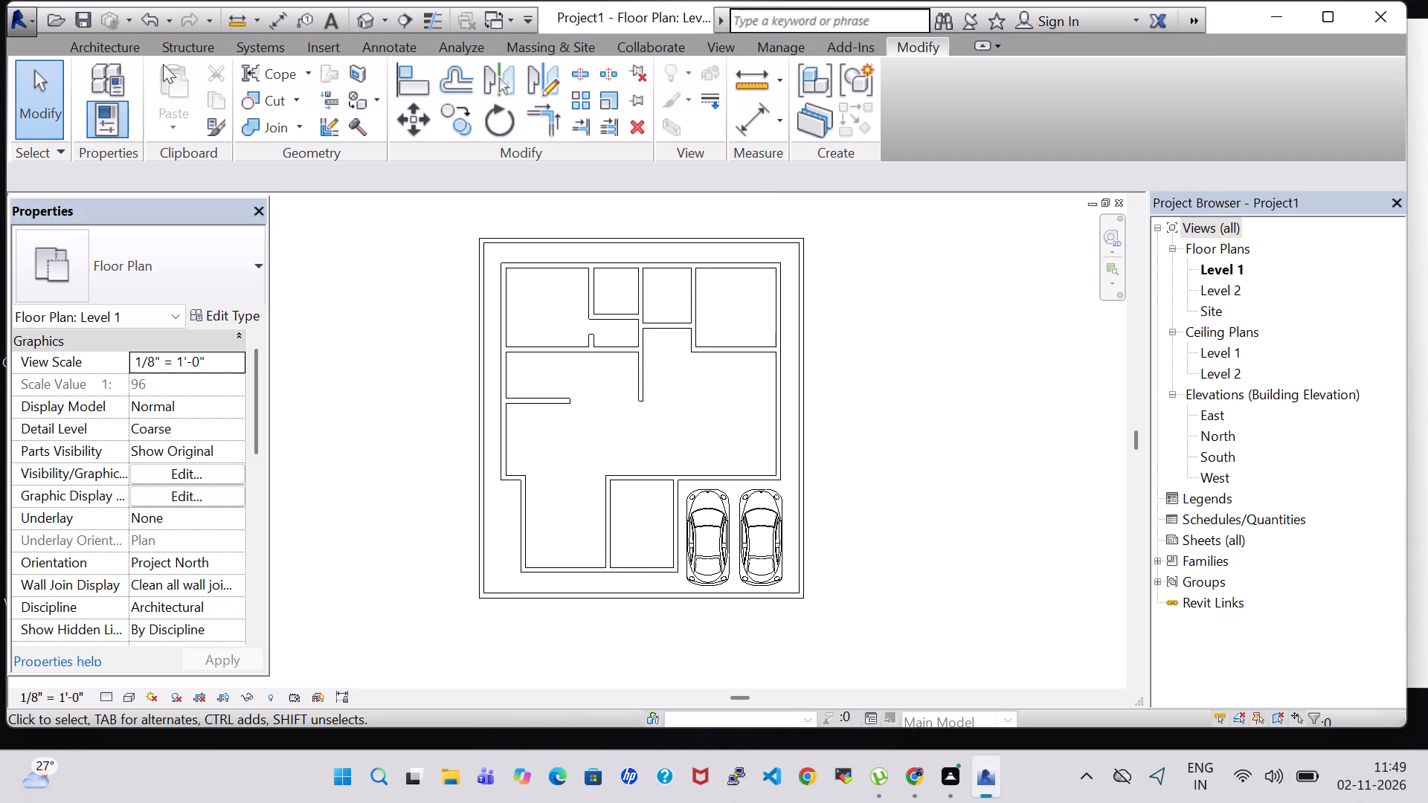
click(358, 17)
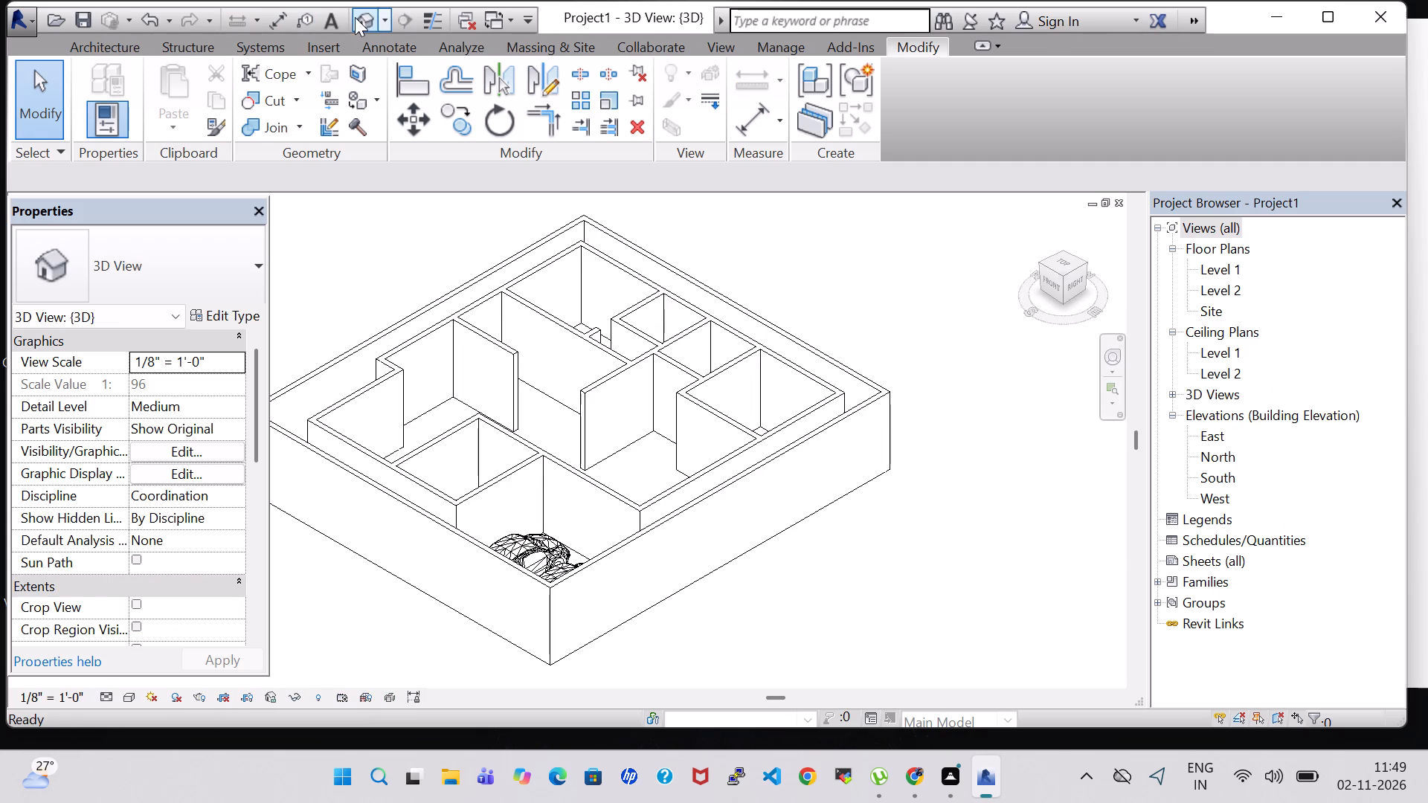
middle_drag(807, 600, 874, 592)
shift+middle_drag(868, 567, 891, 569)
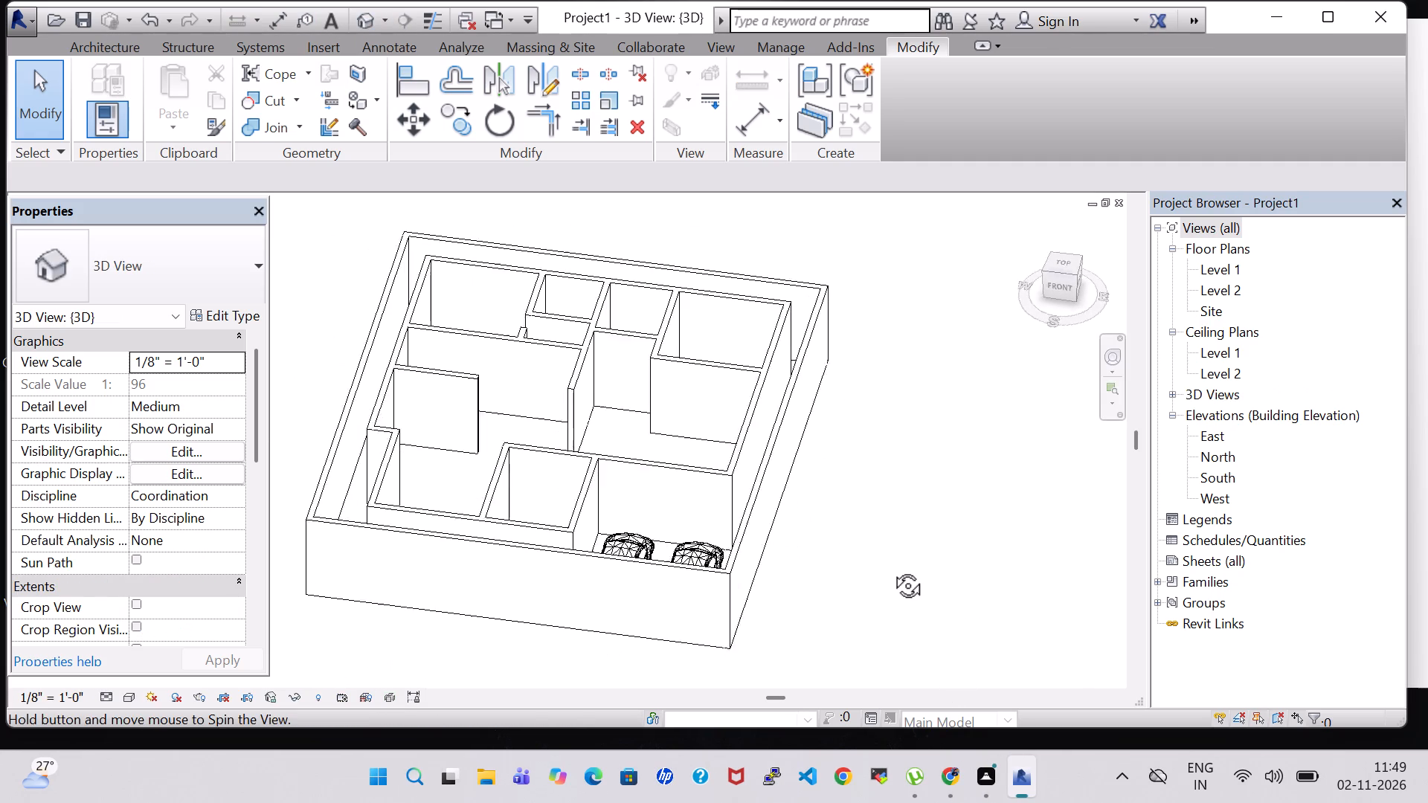
shift+middle_drag(891, 569, 891, 563)
shift+middle_click(891, 563)
shift+middle_drag(892, 621, 909, 741)
shift+middle_drag(955, 387, 977, 469)
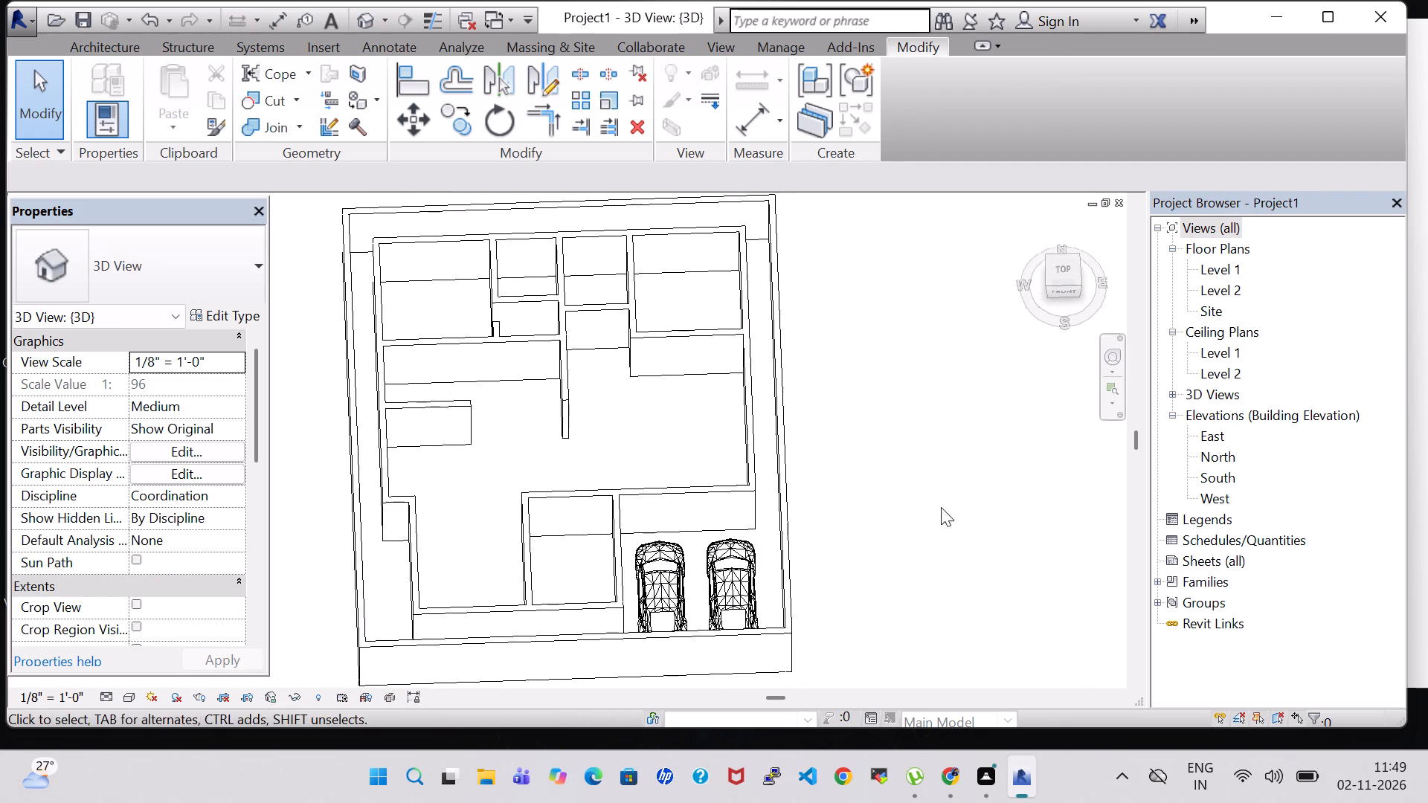
shift+middle_drag(881, 578, 871, 383)
shift+middle_drag(874, 558, 869, 451)
shift+middle_drag(867, 451, 769, 498)
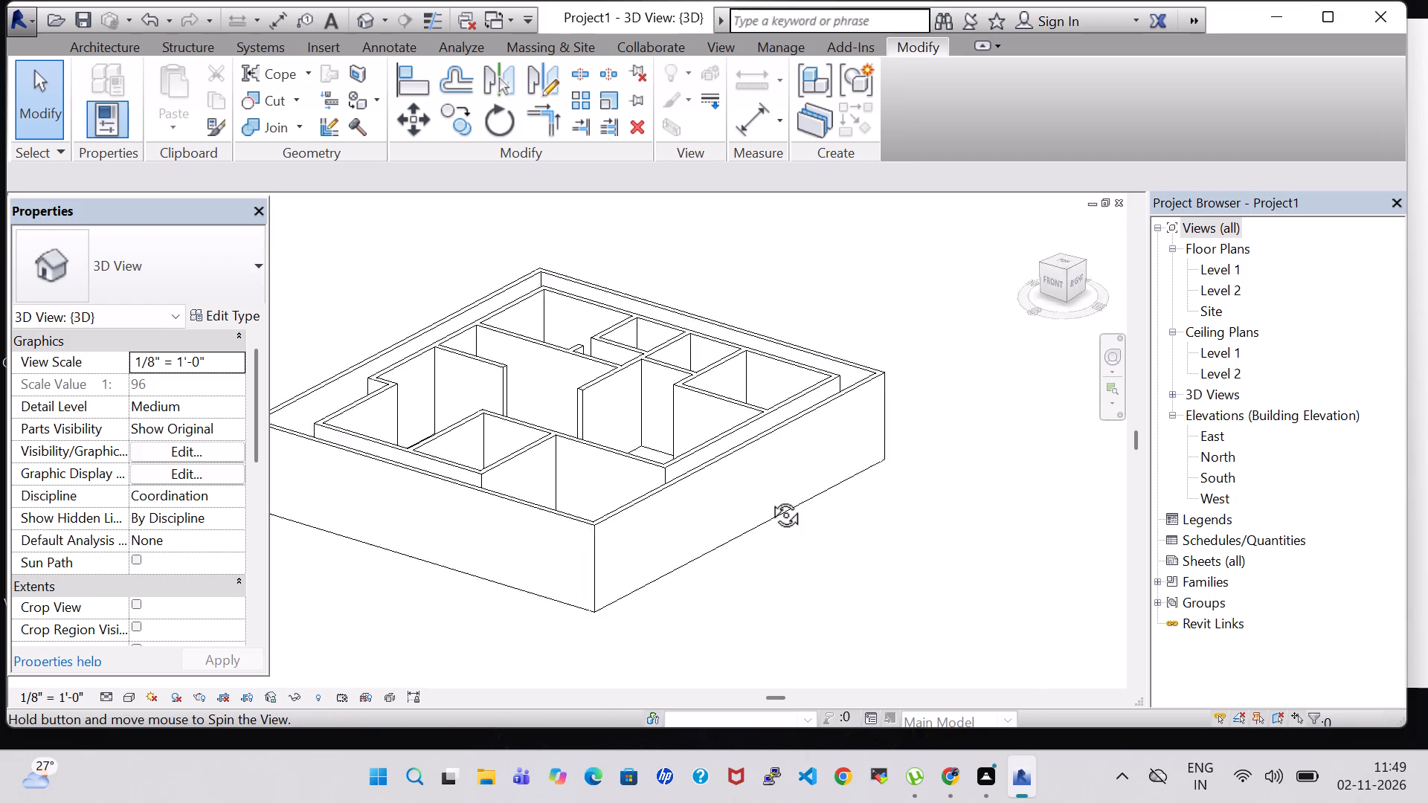
shift+middle_drag(769, 498, 881, 451)
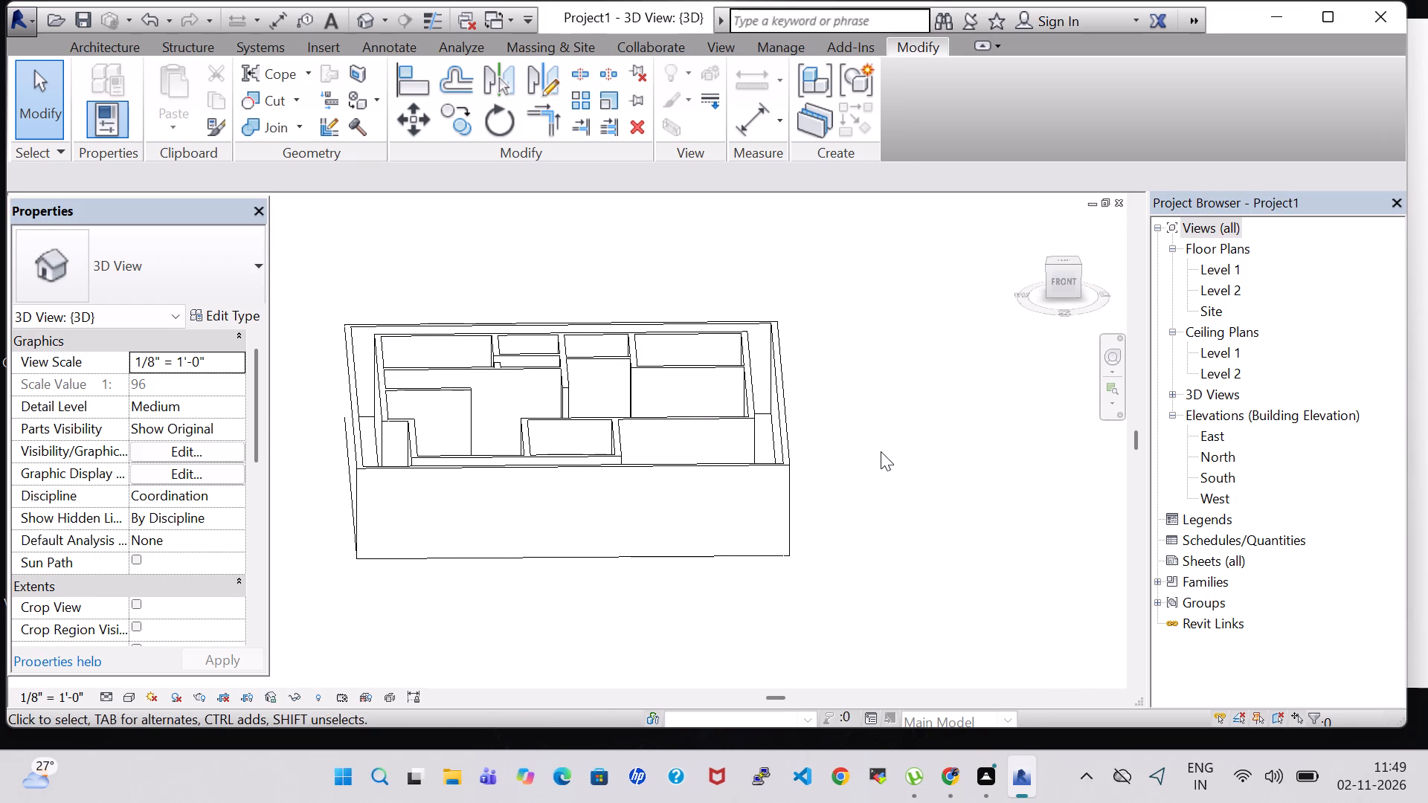
Set the 3D view's visual style to Realistic and look at the model from the front and southeast.
double_click(1220, 263)
scroll(771, 312, down, 2)
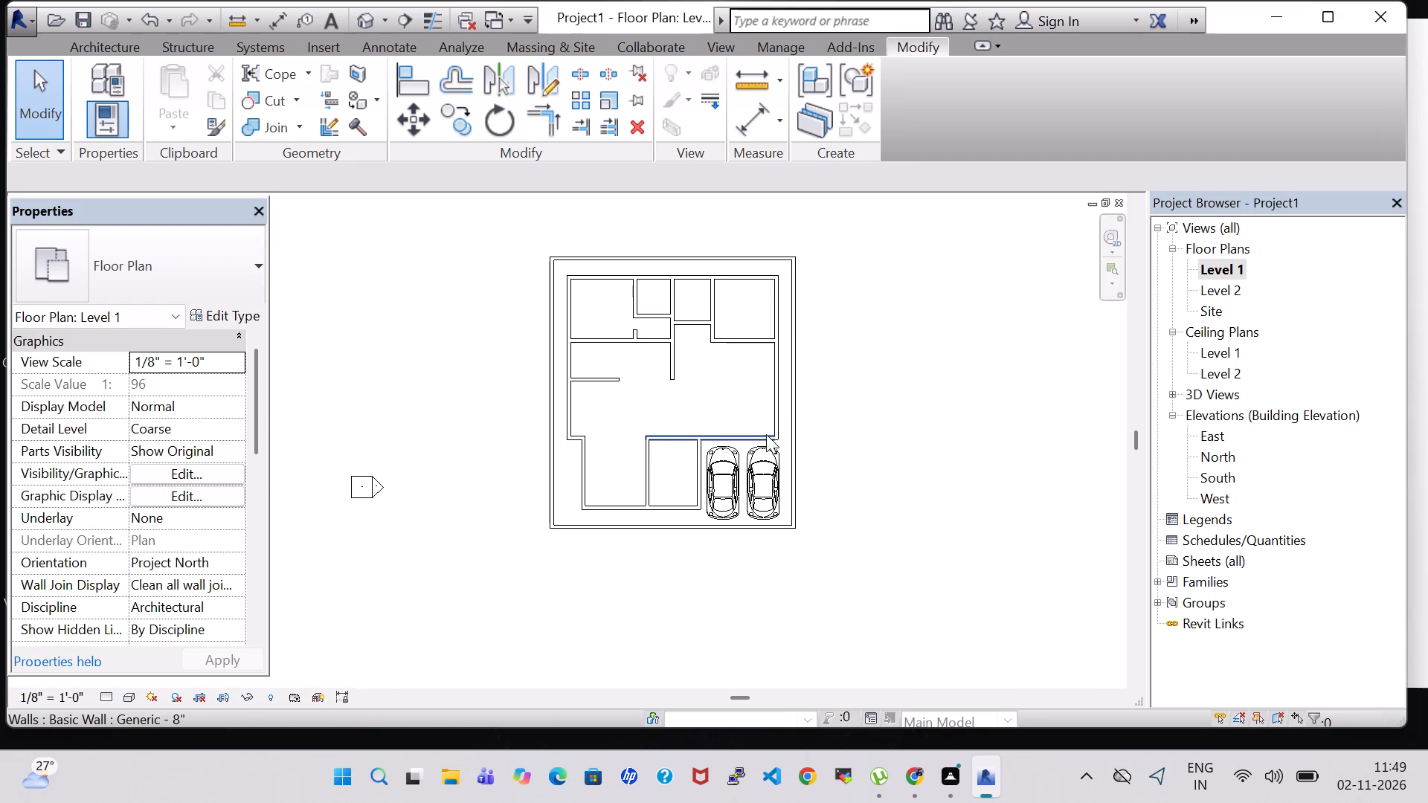
click(129, 696)
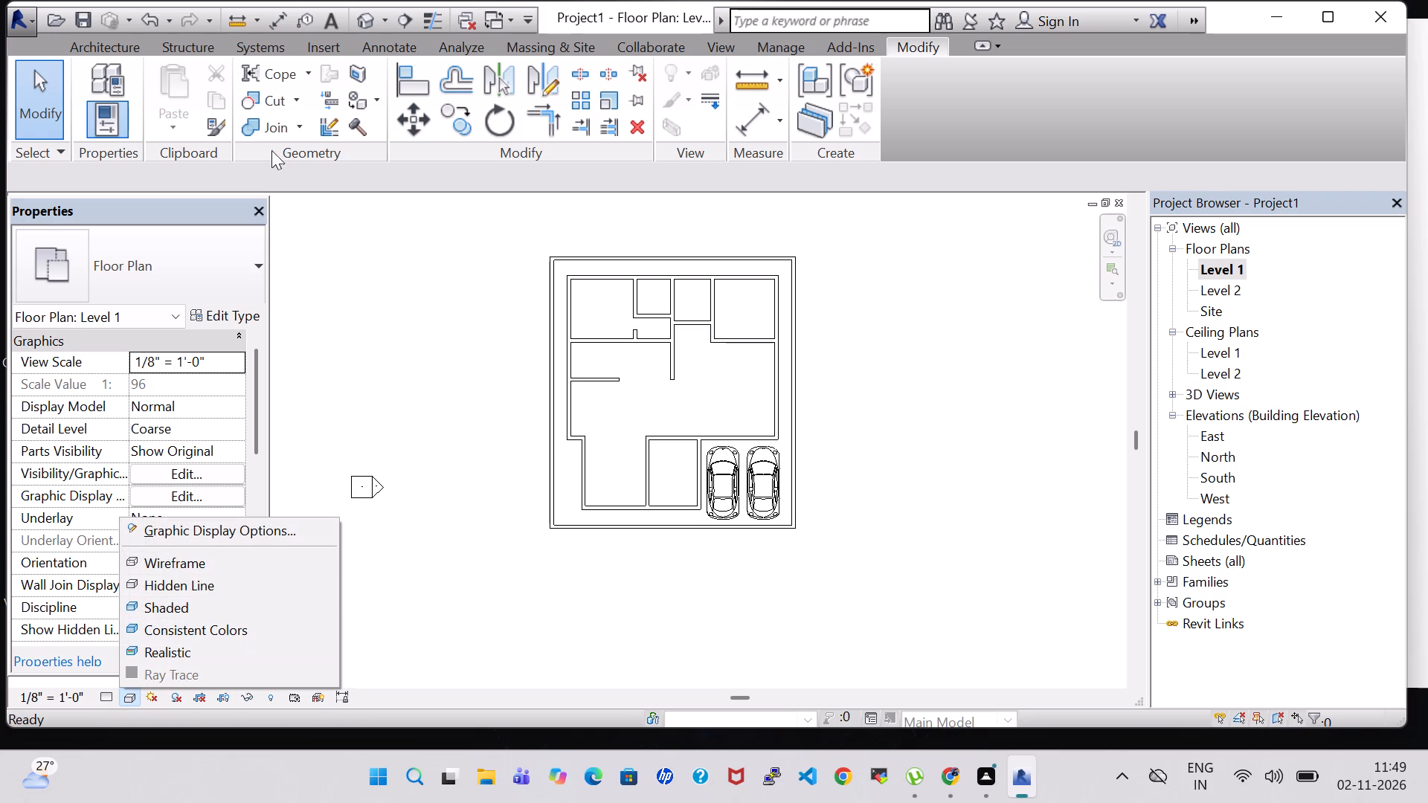
click(363, 18)
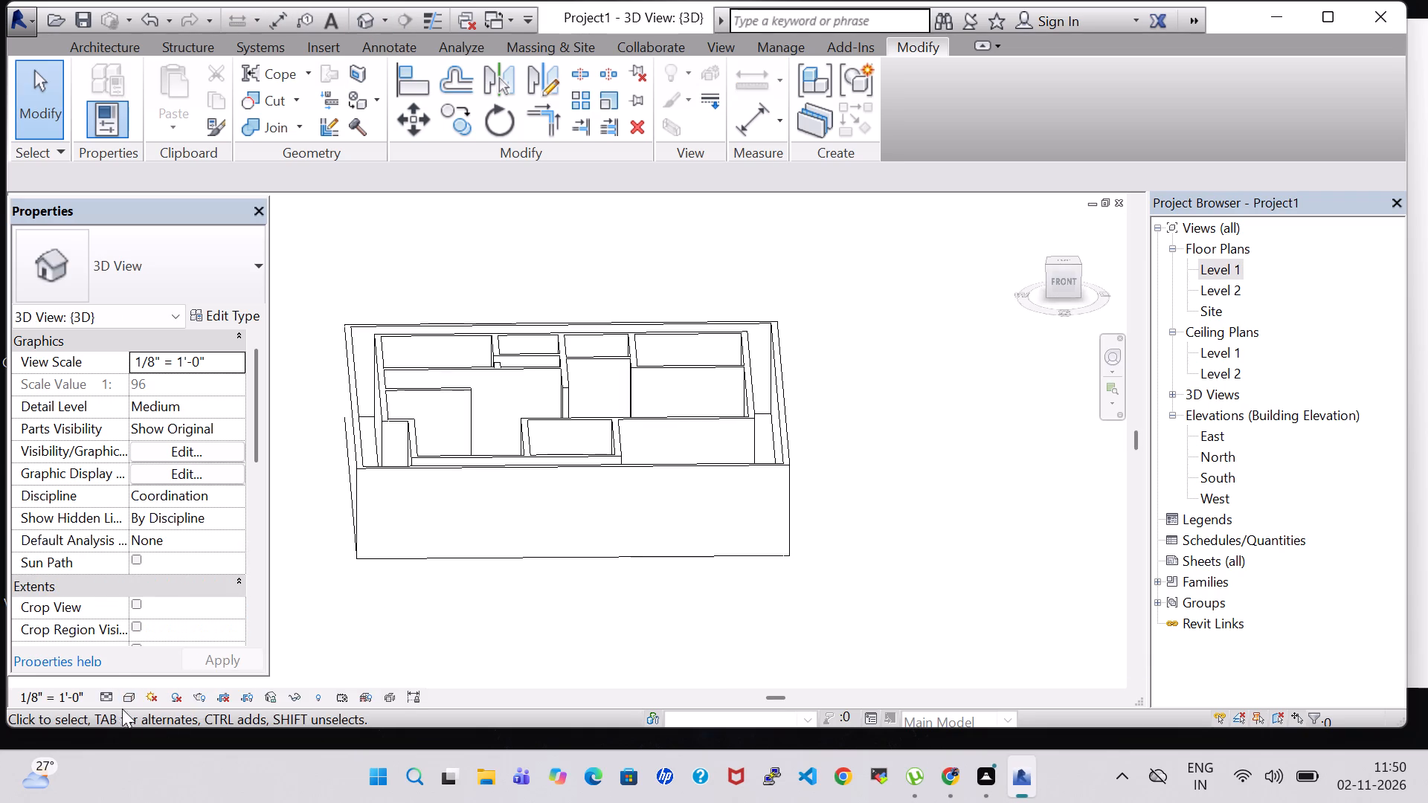
click(131, 700)
click(171, 647)
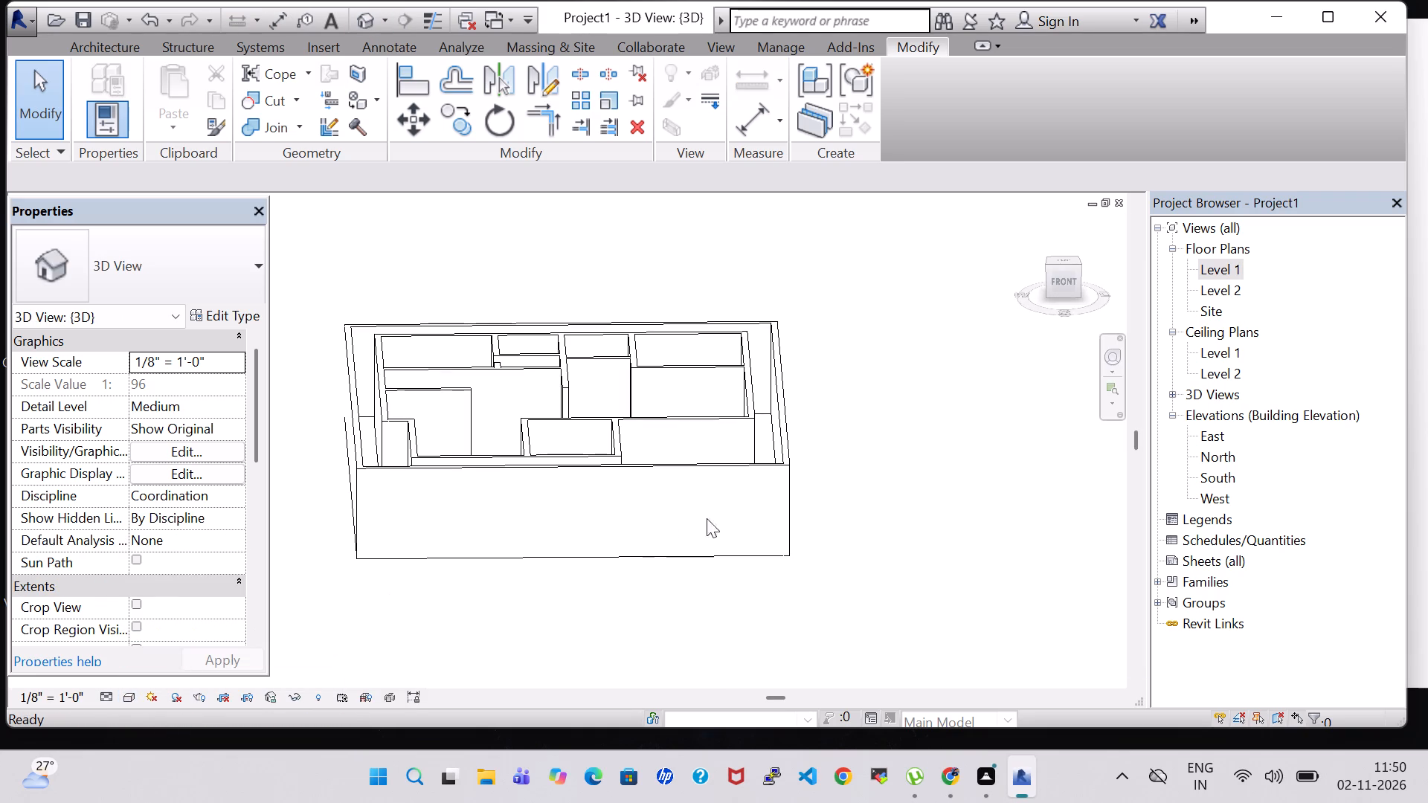
click(868, 461)
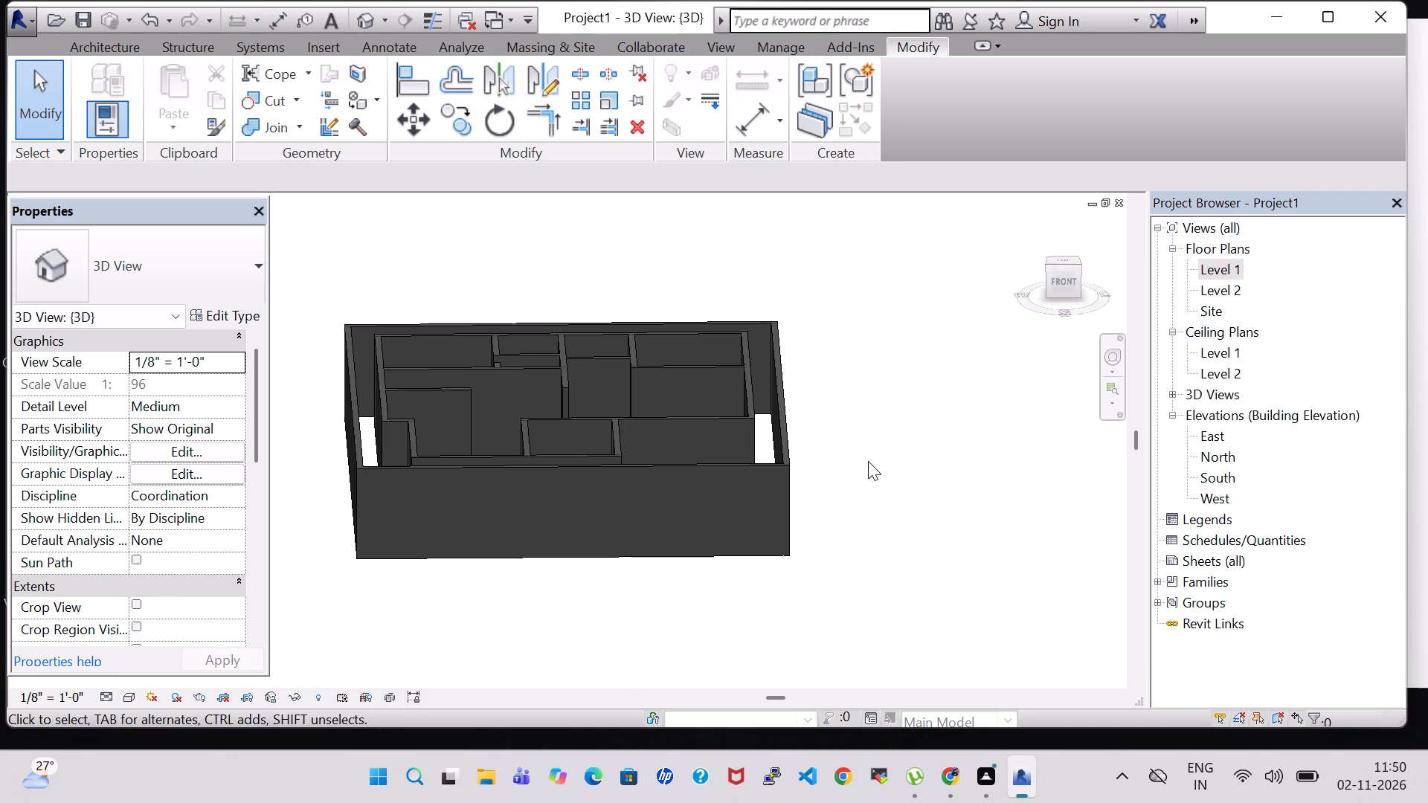
shift+middle_drag(868, 461, 811, 505)
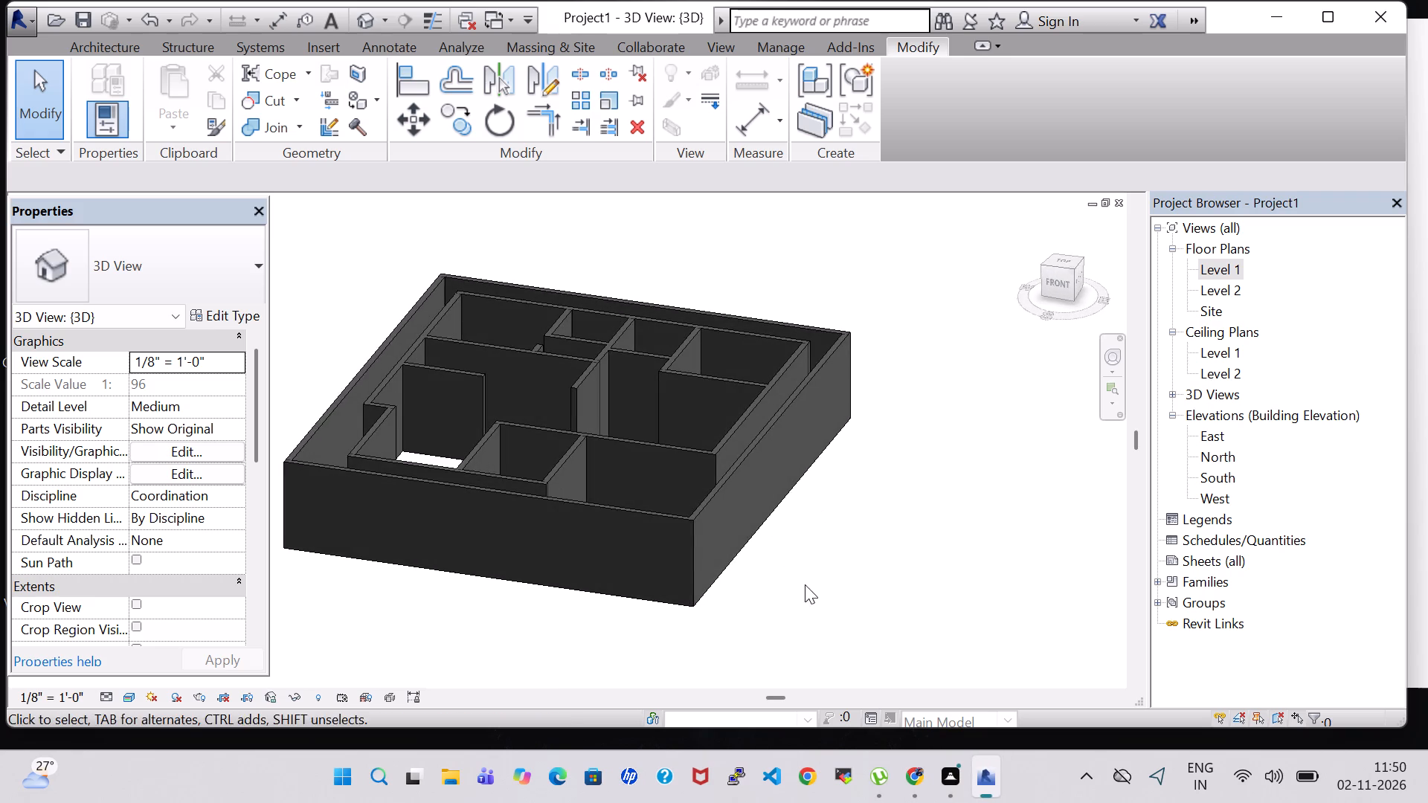
shift+middle_drag(805, 584, 850, 582)
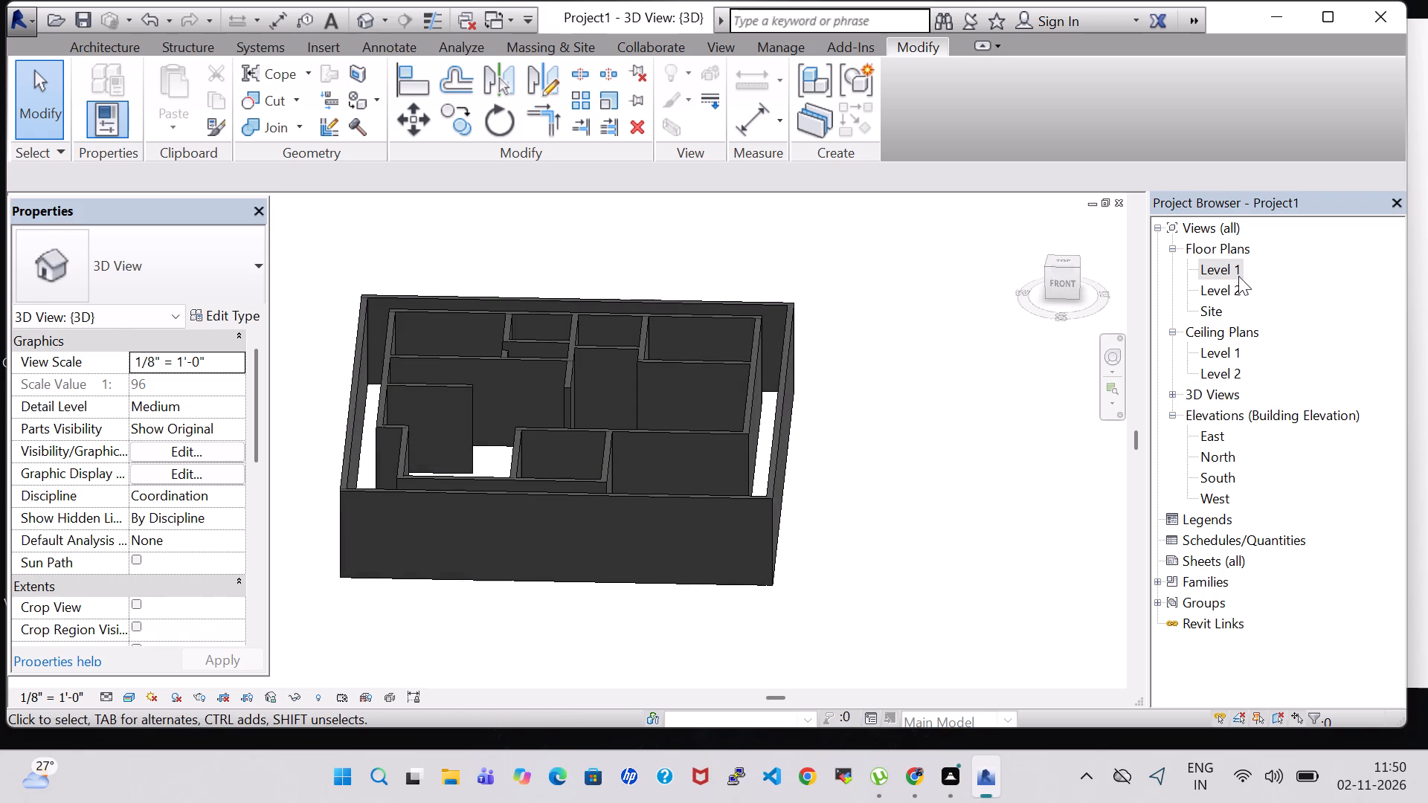
Return to the Level 1 floor plan with the whole building in view.
double_click(1238, 276)
scroll(669, 354, down, 1)
scroll(782, 387, up, 5)
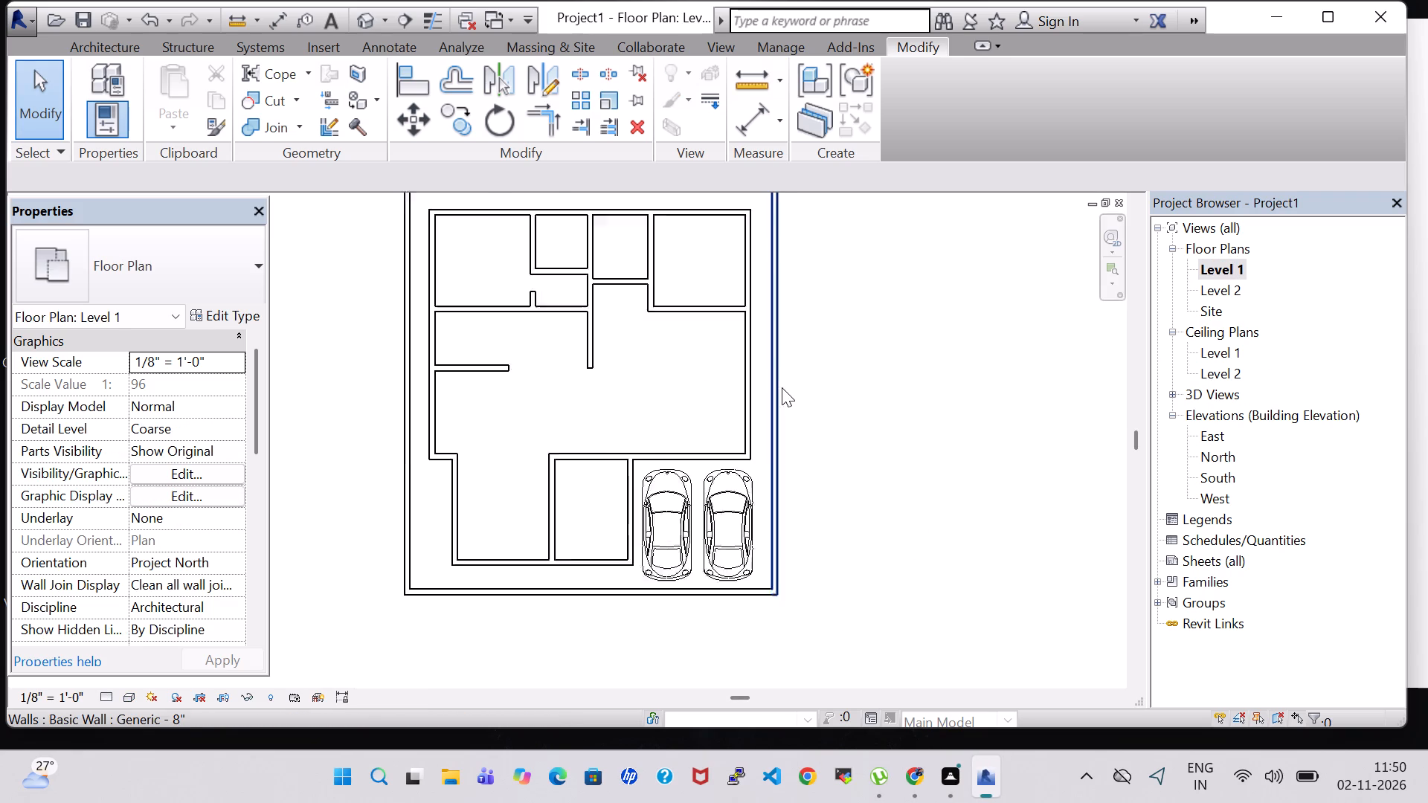
scroll(791, 387, down, 1)
middle_drag(857, 329, 875, 375)
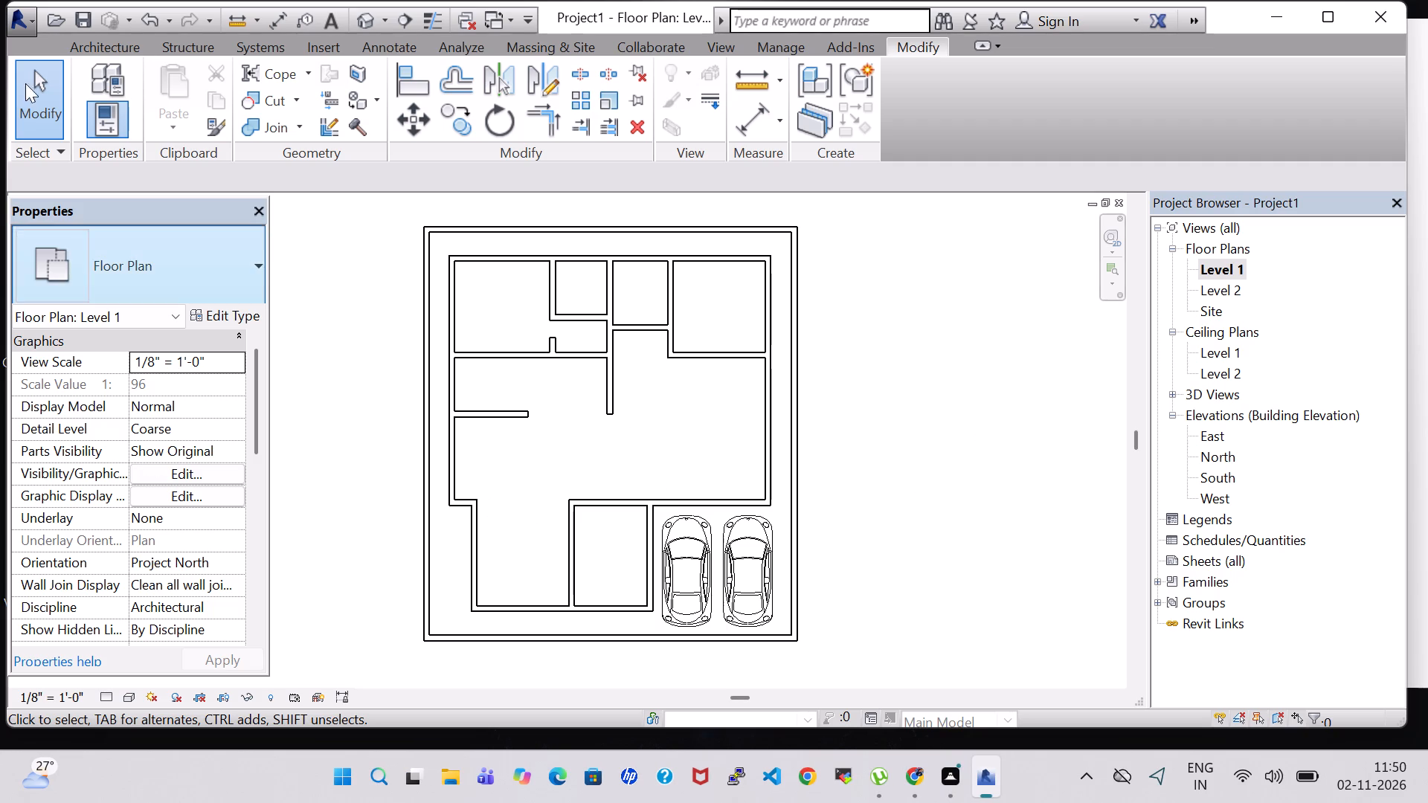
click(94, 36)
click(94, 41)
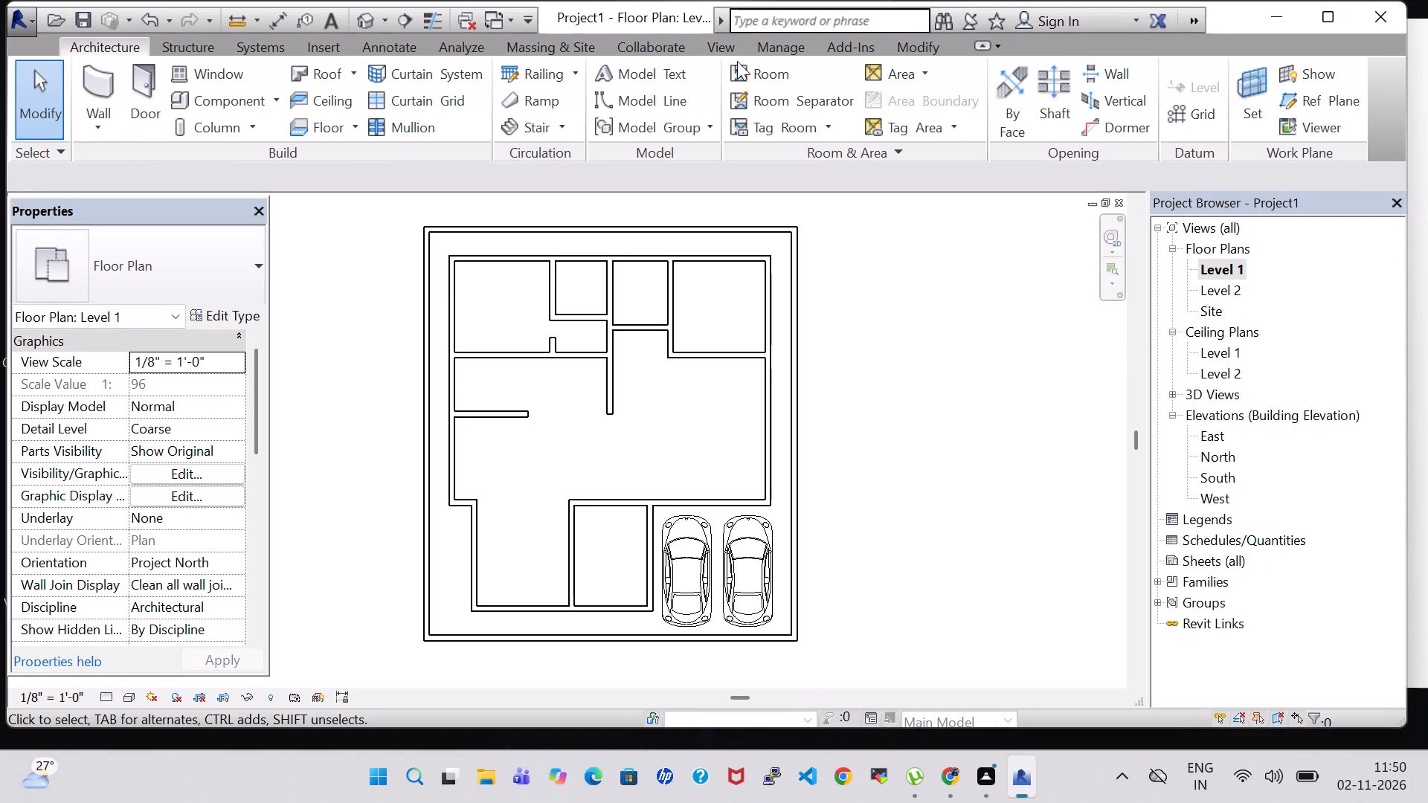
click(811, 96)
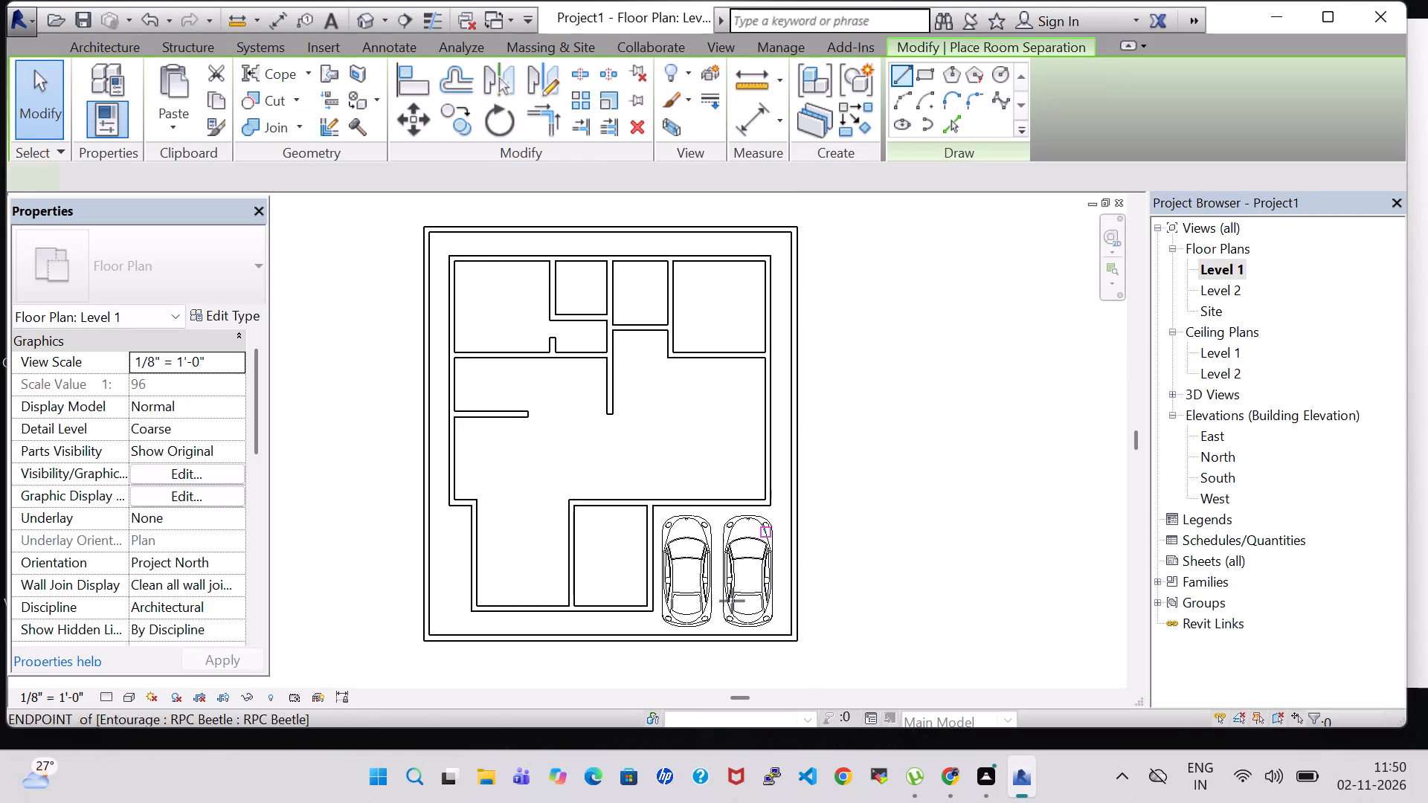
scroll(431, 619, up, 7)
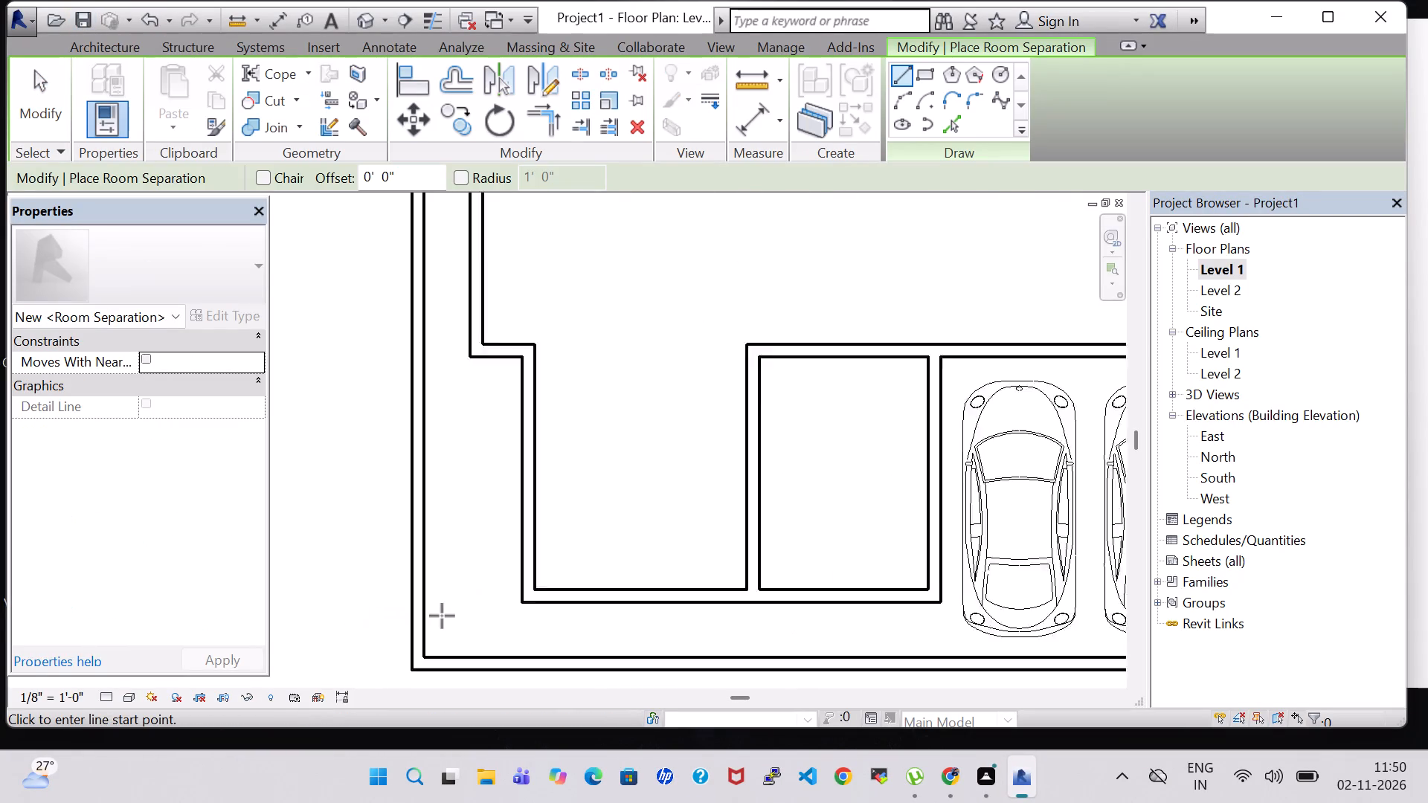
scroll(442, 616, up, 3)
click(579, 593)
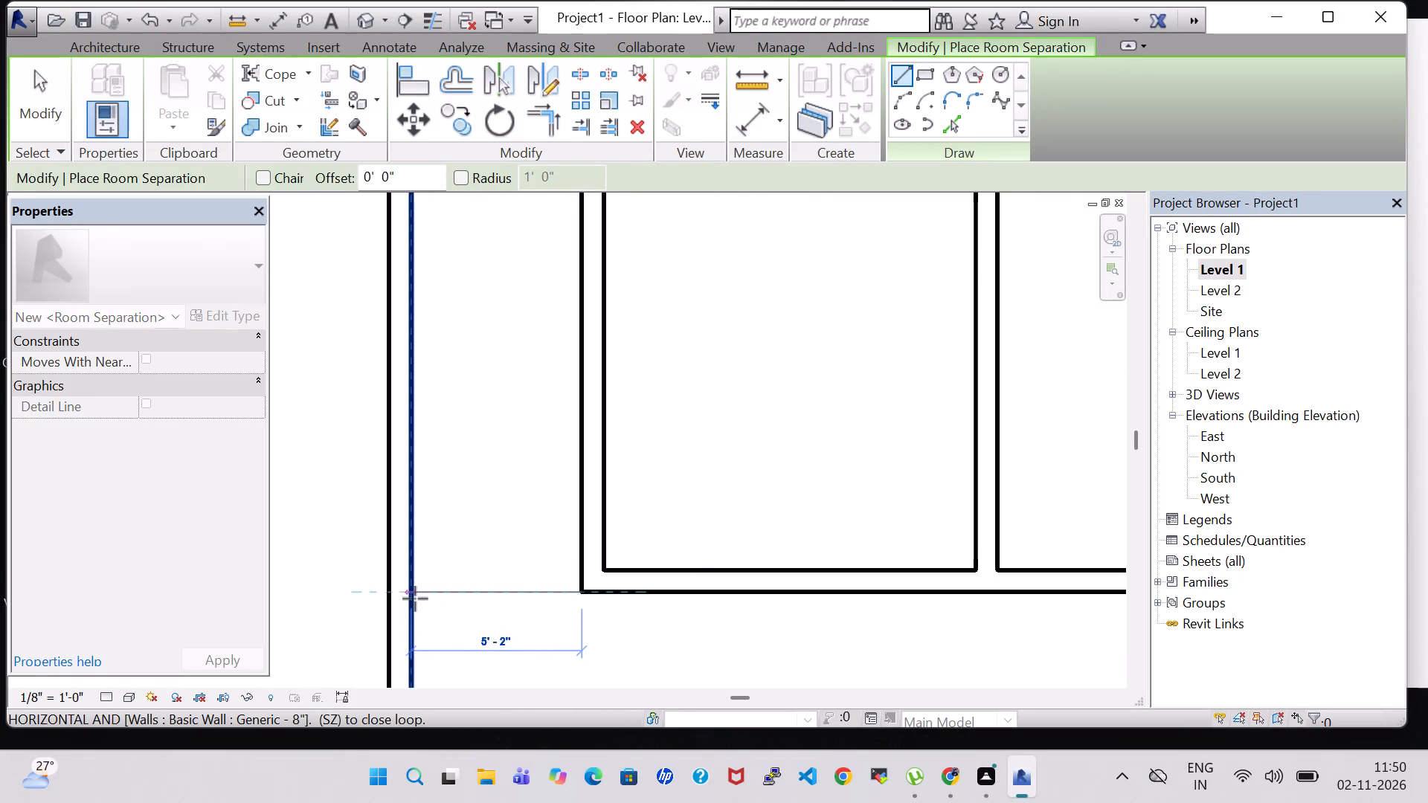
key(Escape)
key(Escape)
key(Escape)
Set the unconnected height of the west outer boundary wall to 4'.
scroll(495, 531, down, 3)
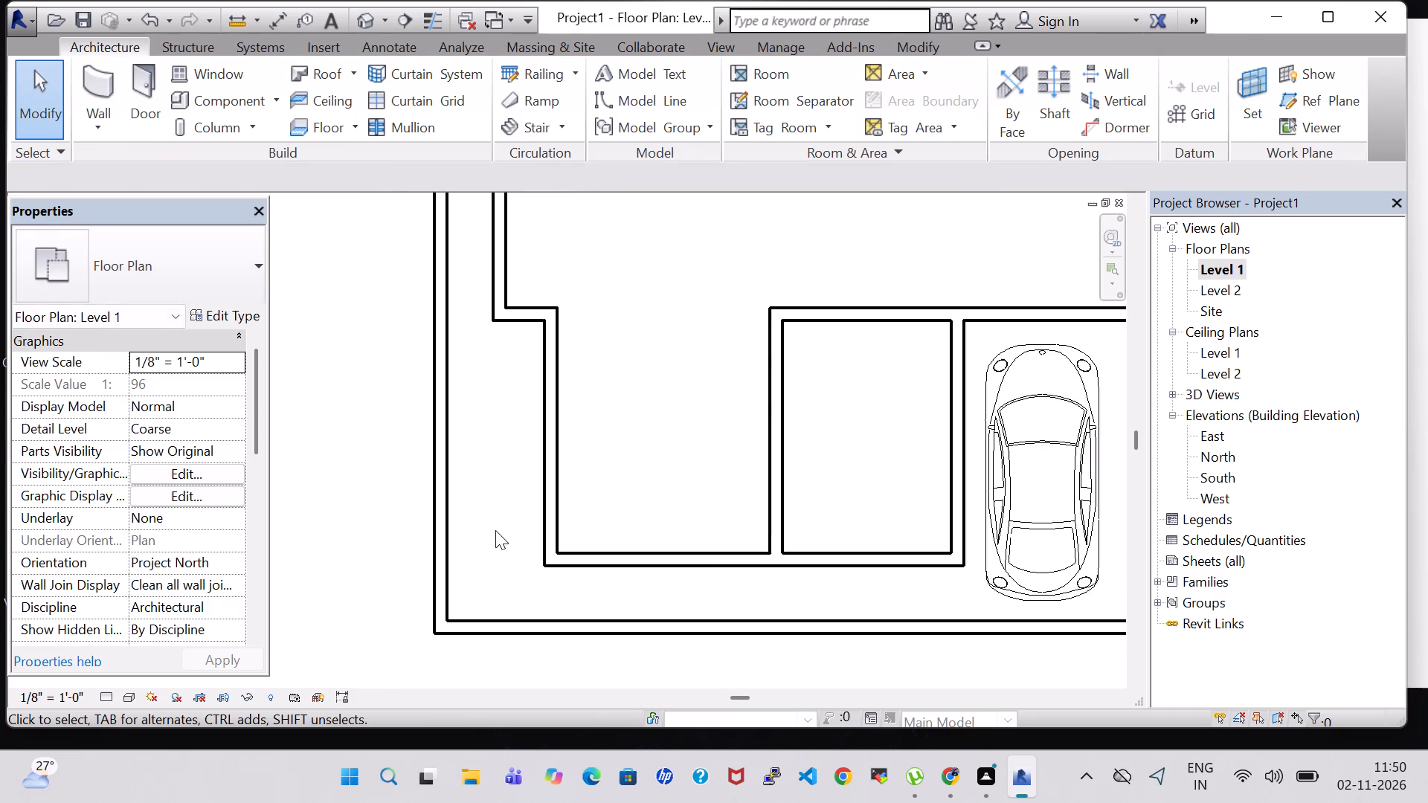
scroll(495, 530, down, 4)
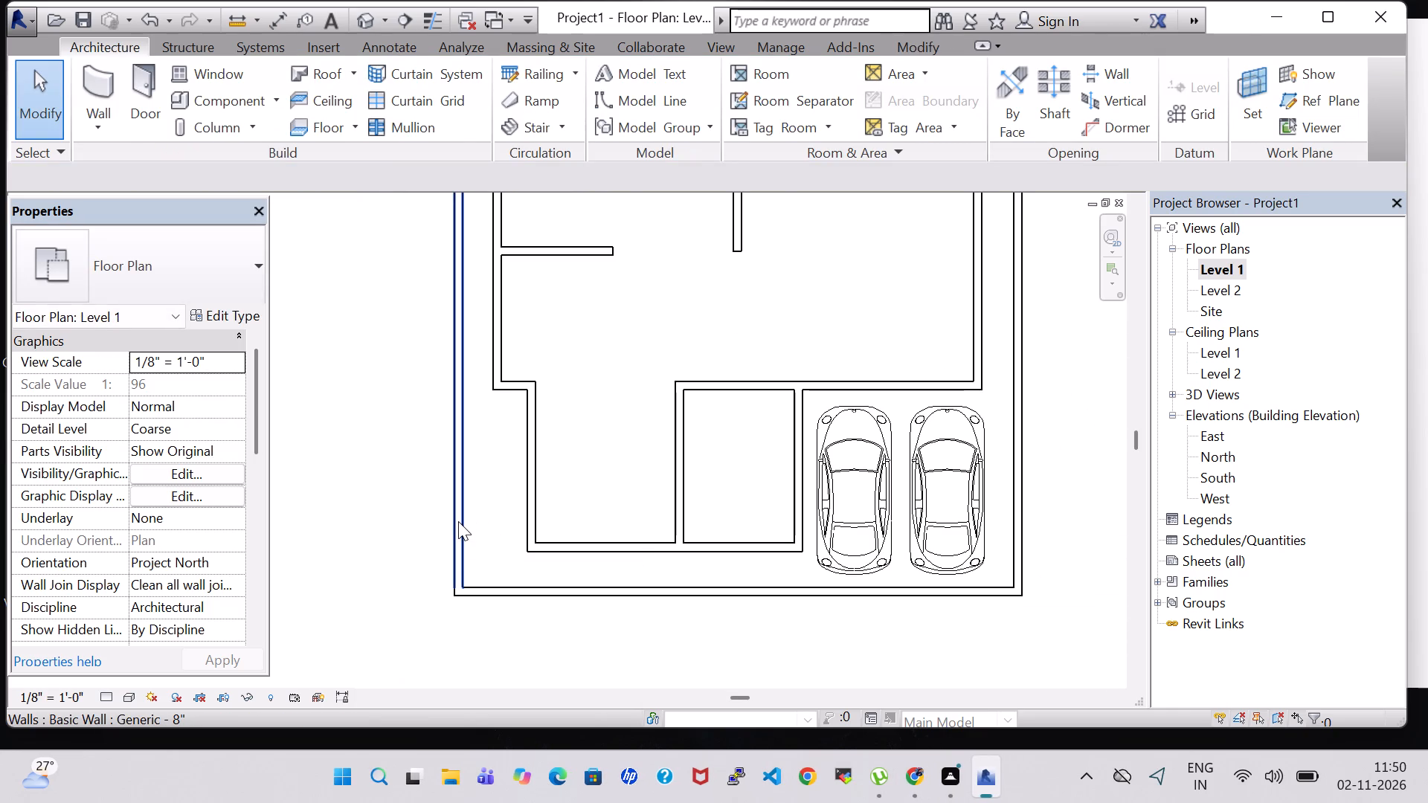
click(458, 521)
scroll(466, 518, down, 3)
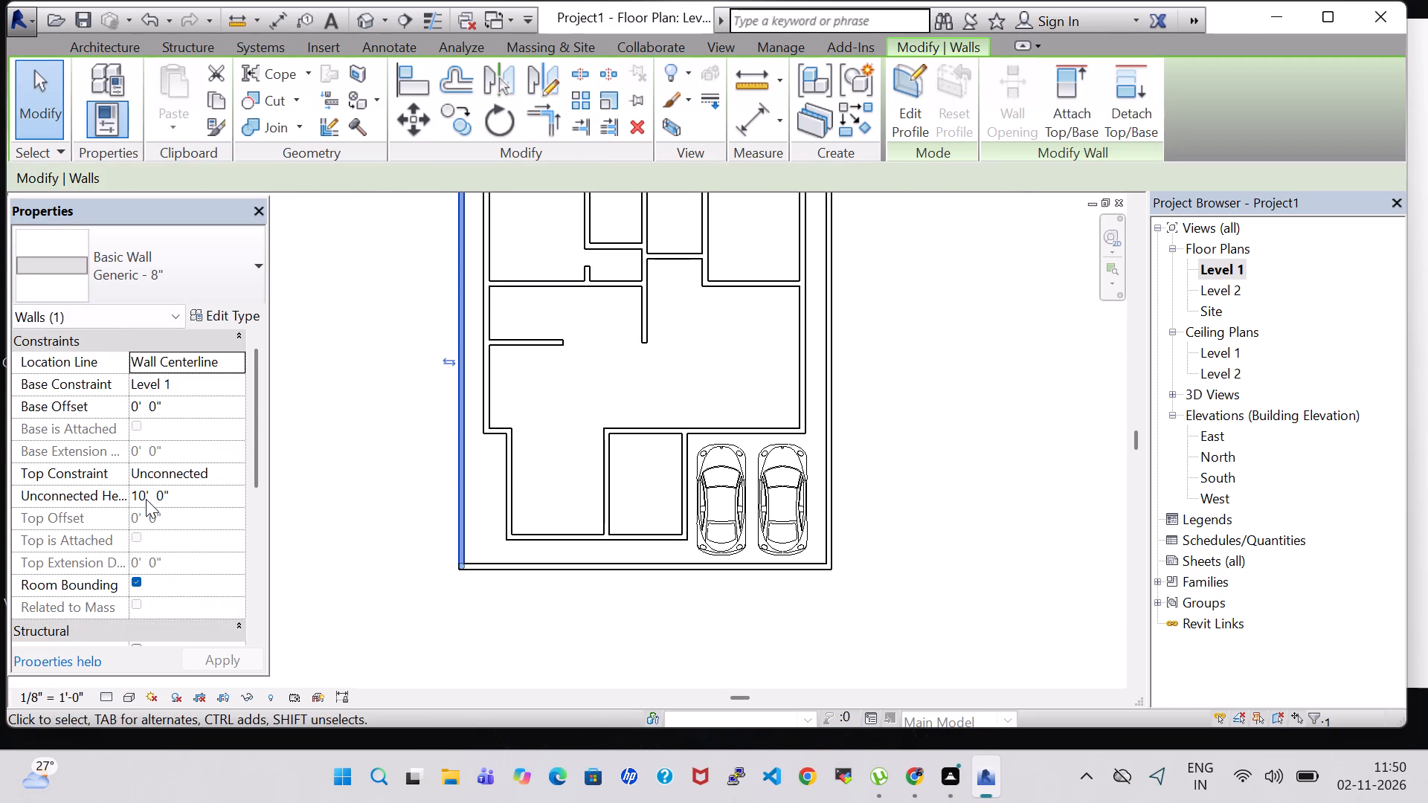
click(146, 499)
key(BackSpace)
key(BackSpace)
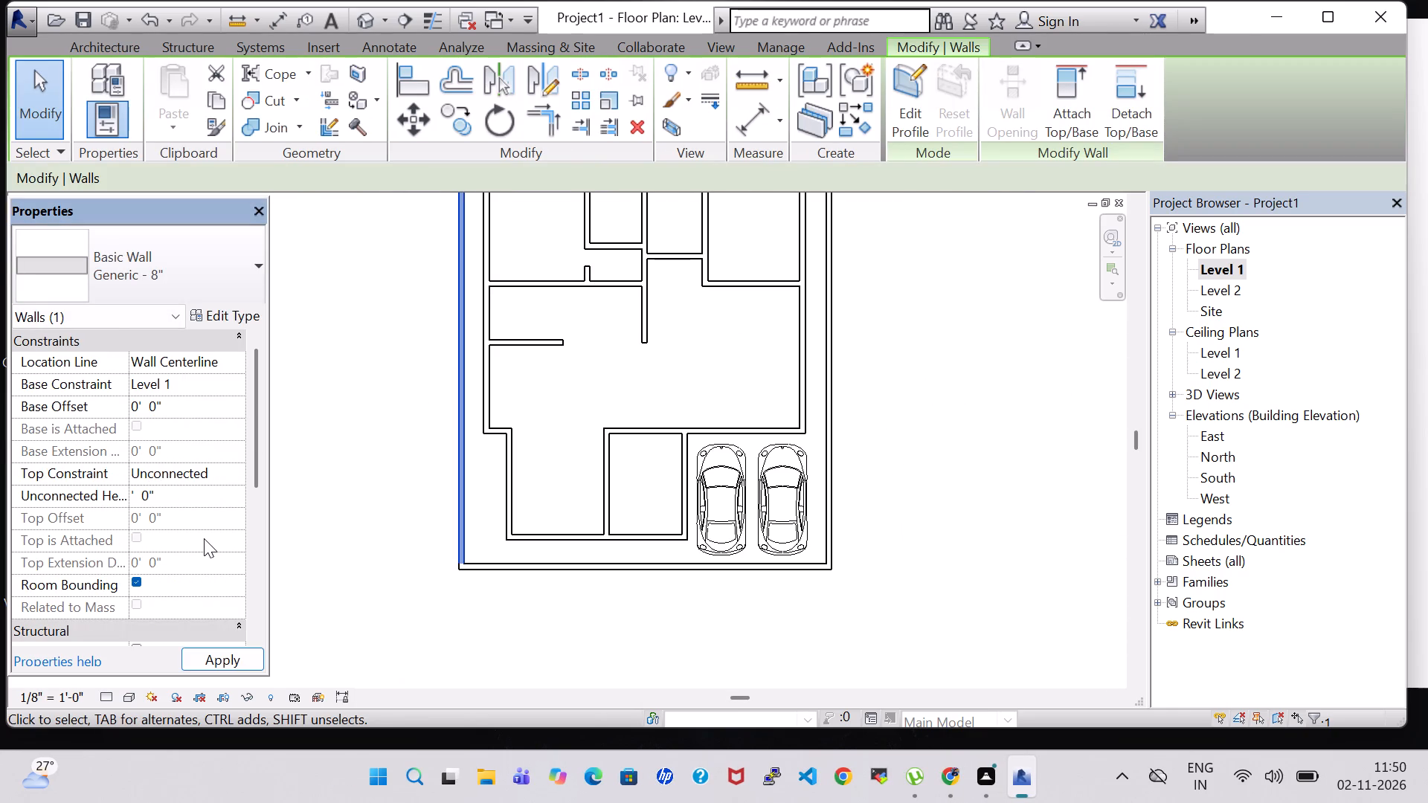
key(4)
key(Return)
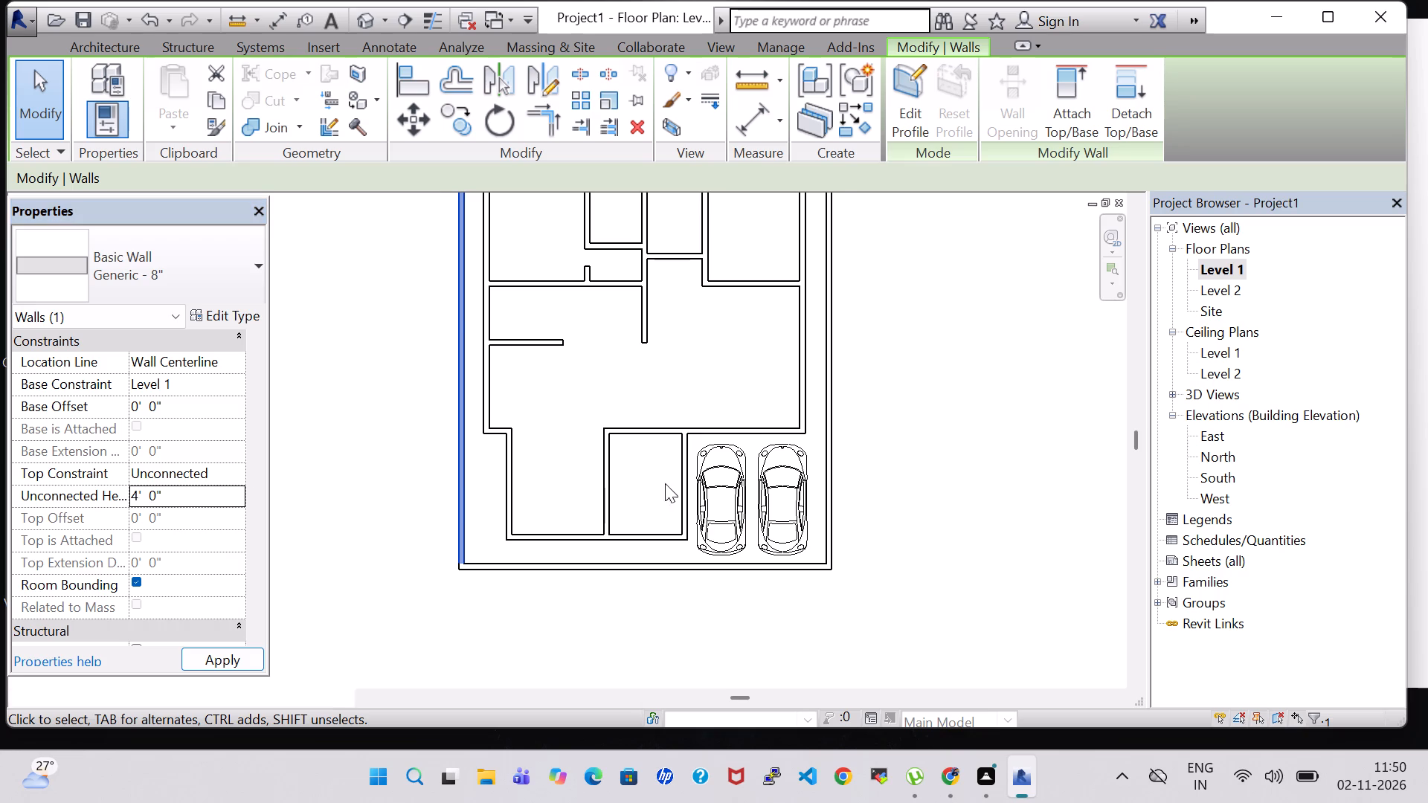
Set the unconnected height of the south outer boundary wall to 4'.
click(612, 573)
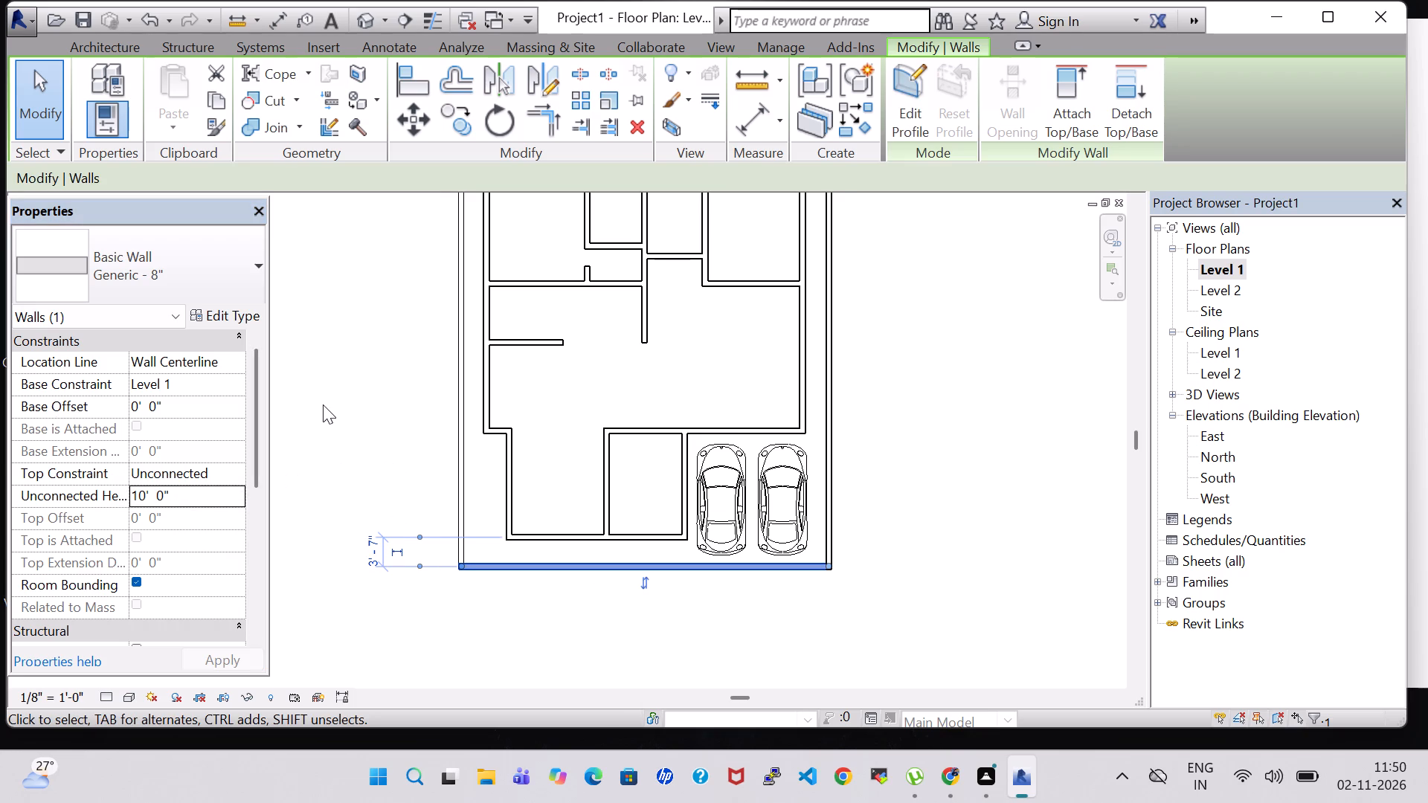
click(147, 492)
key(BackSpace)
key(BackSpace)
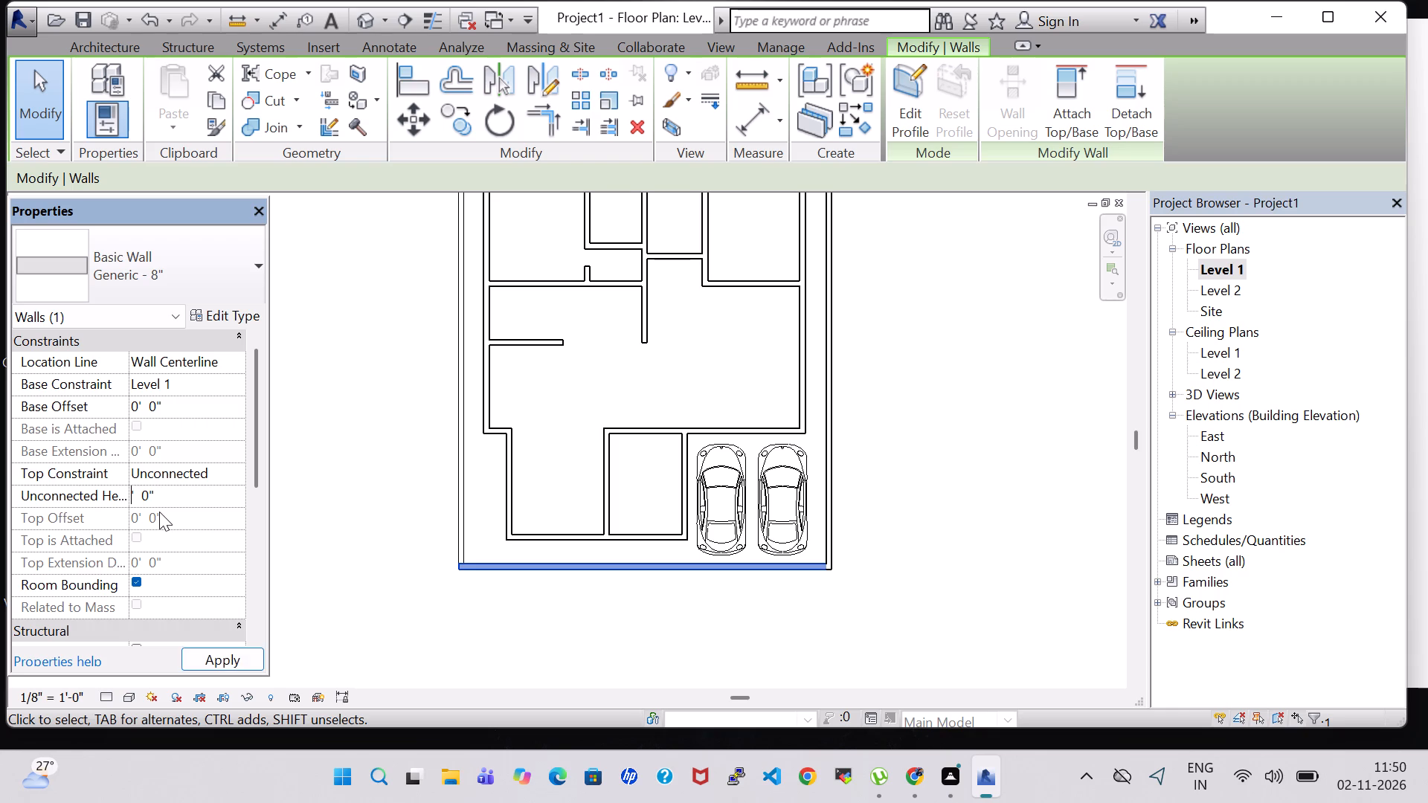
key(4)
key(Return)
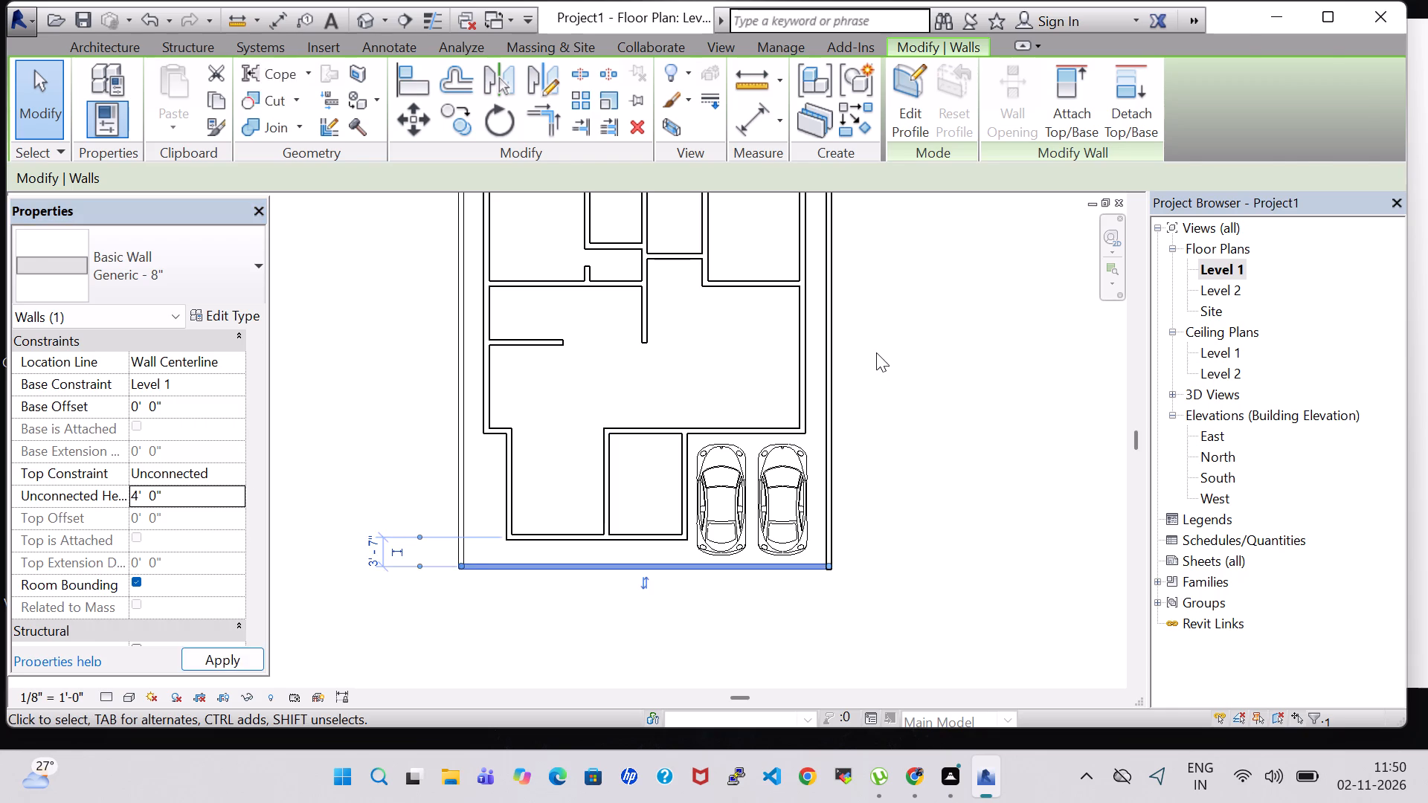
click(876, 352)
Set the unconnected height of the east outer boundary wall to 4'.
click(834, 387)
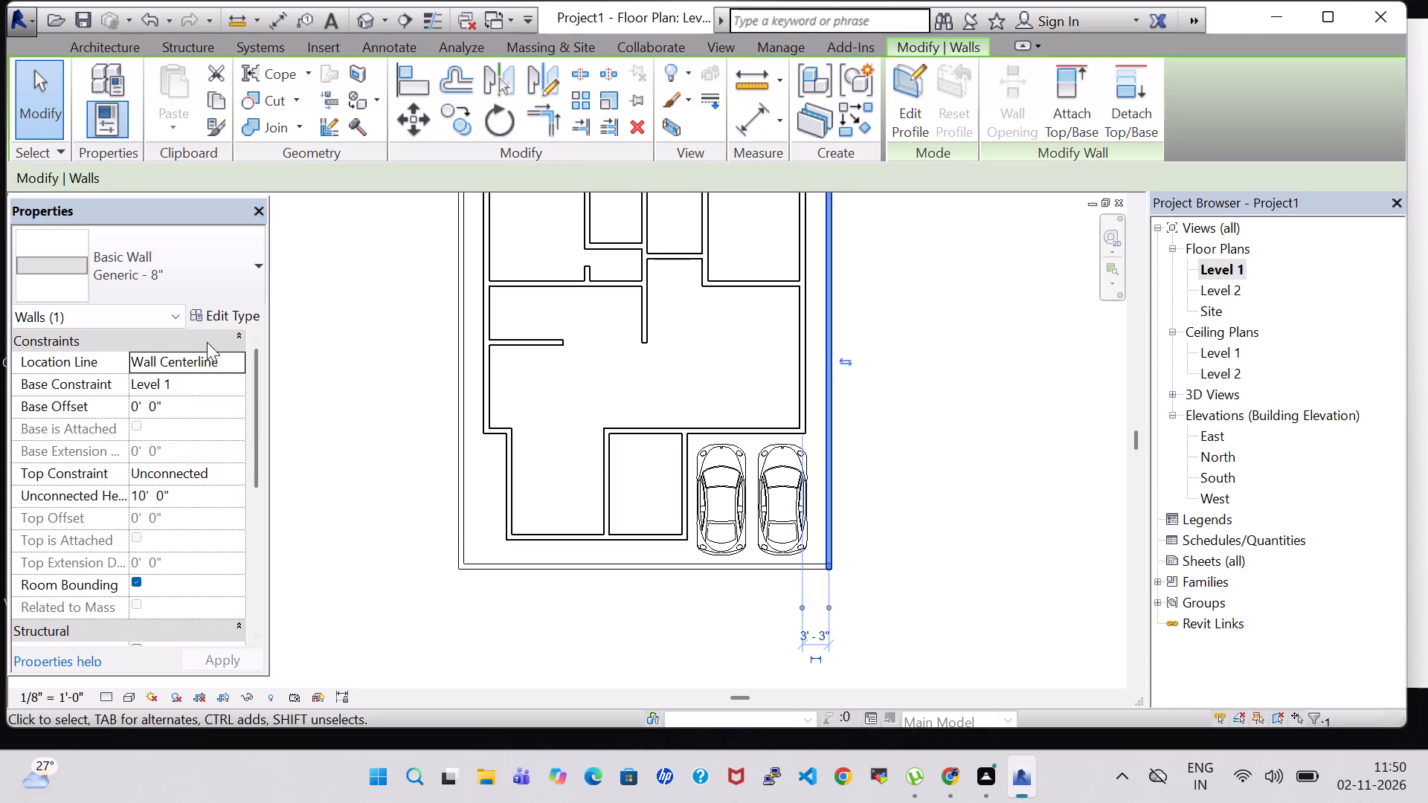
click(147, 490)
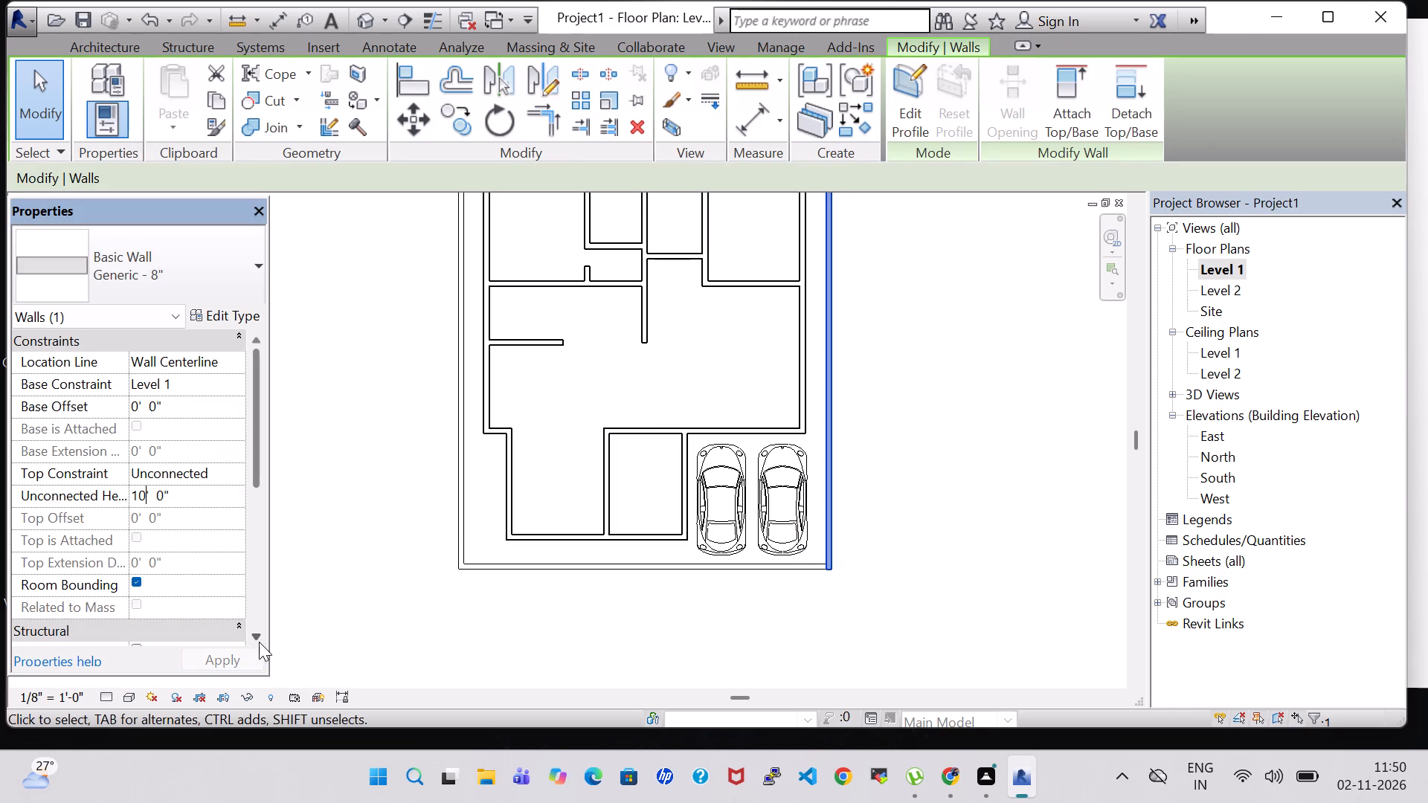
key(BackSpace)
key(BackSpace)
key(4)
key(Return)
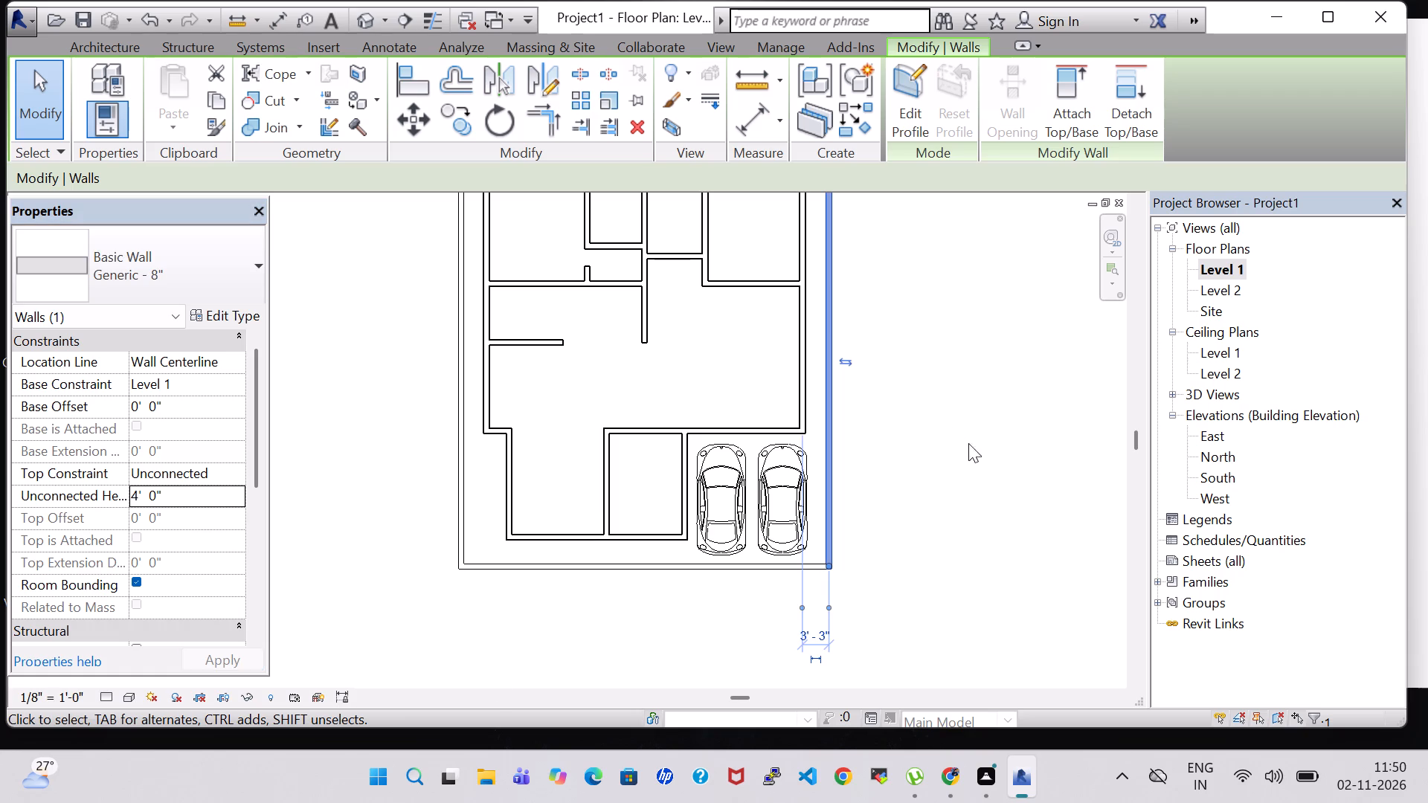
click(945, 515)
click(829, 502)
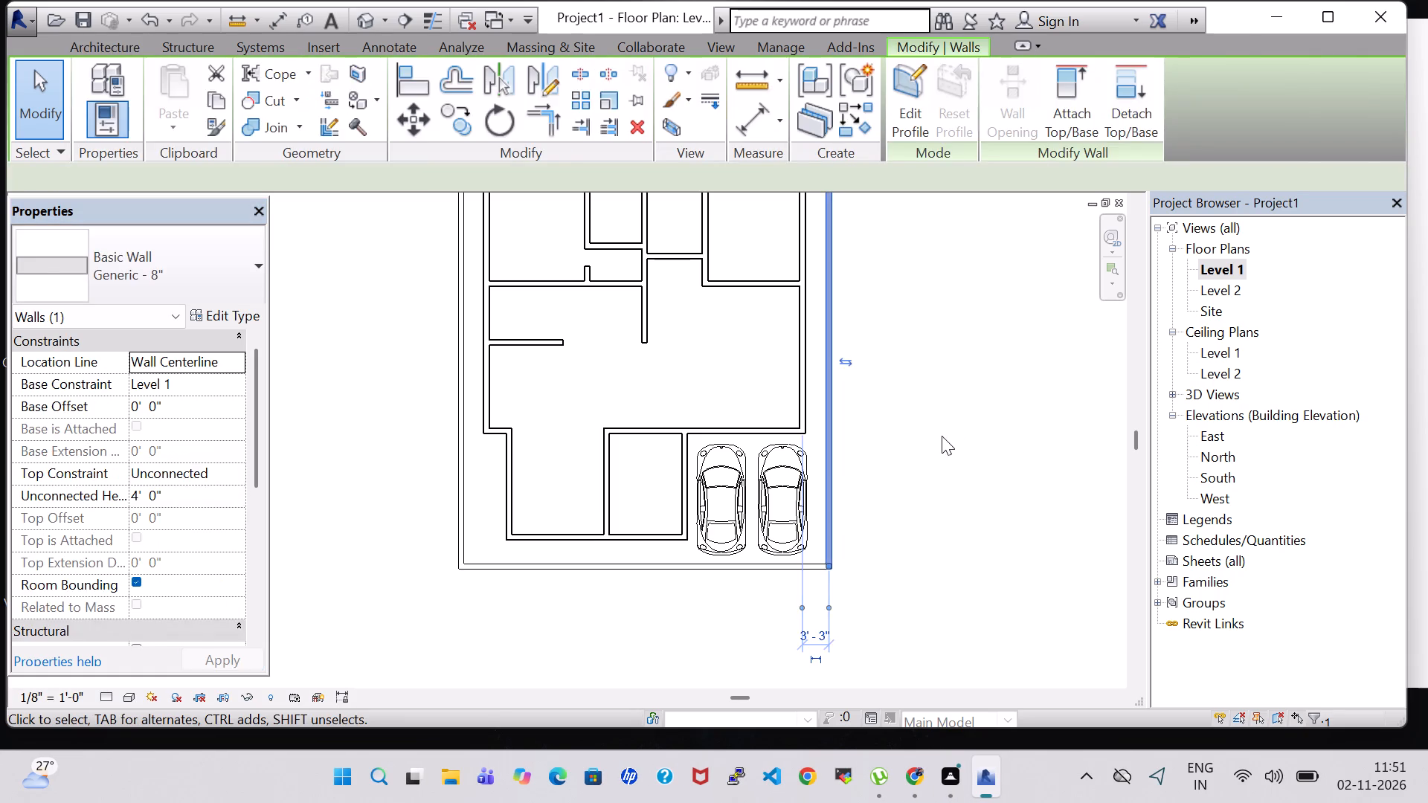
click(942, 436)
Set the unconnected height of the north outer boundary wall to 4'.
middle_drag(926, 277, 910, 503)
click(685, 386)
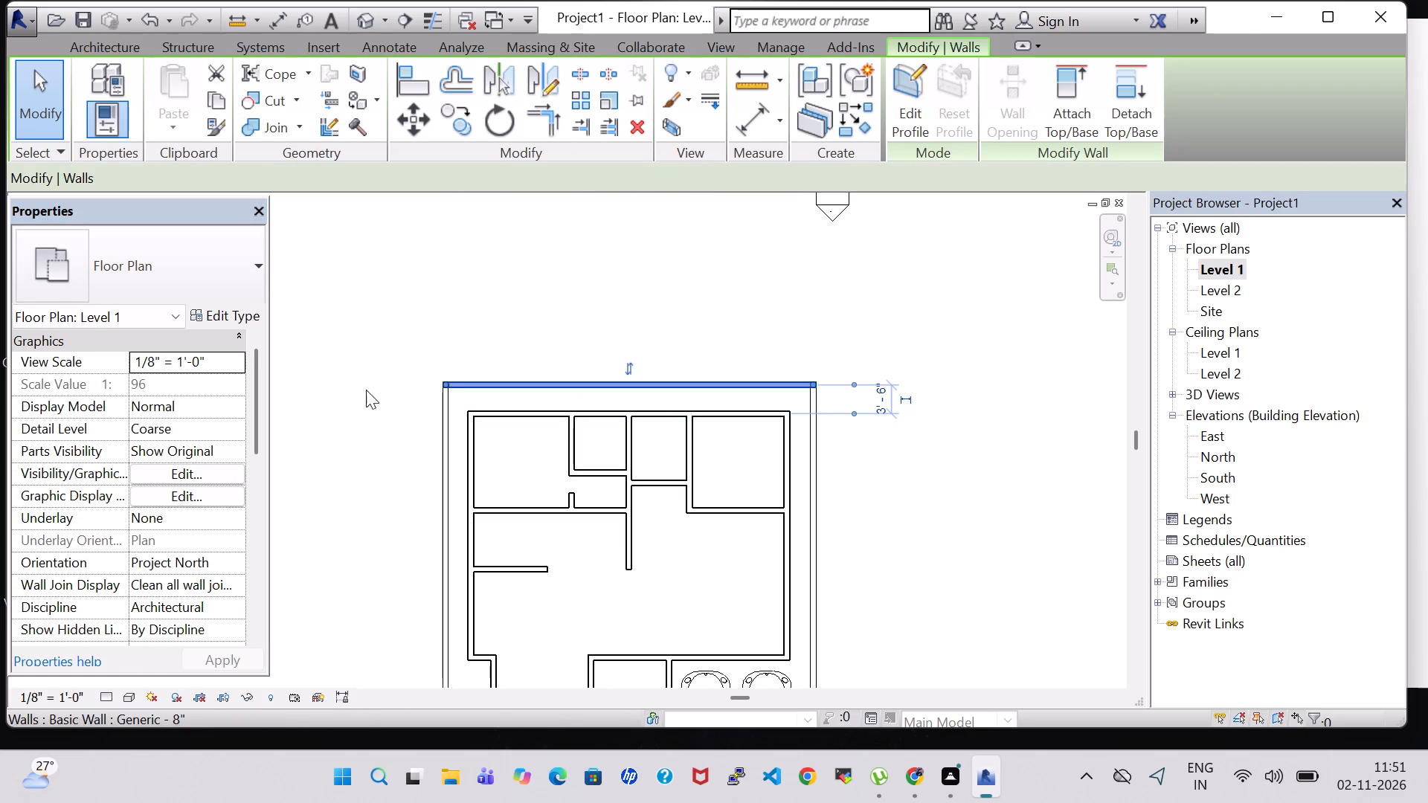
click(145, 503)
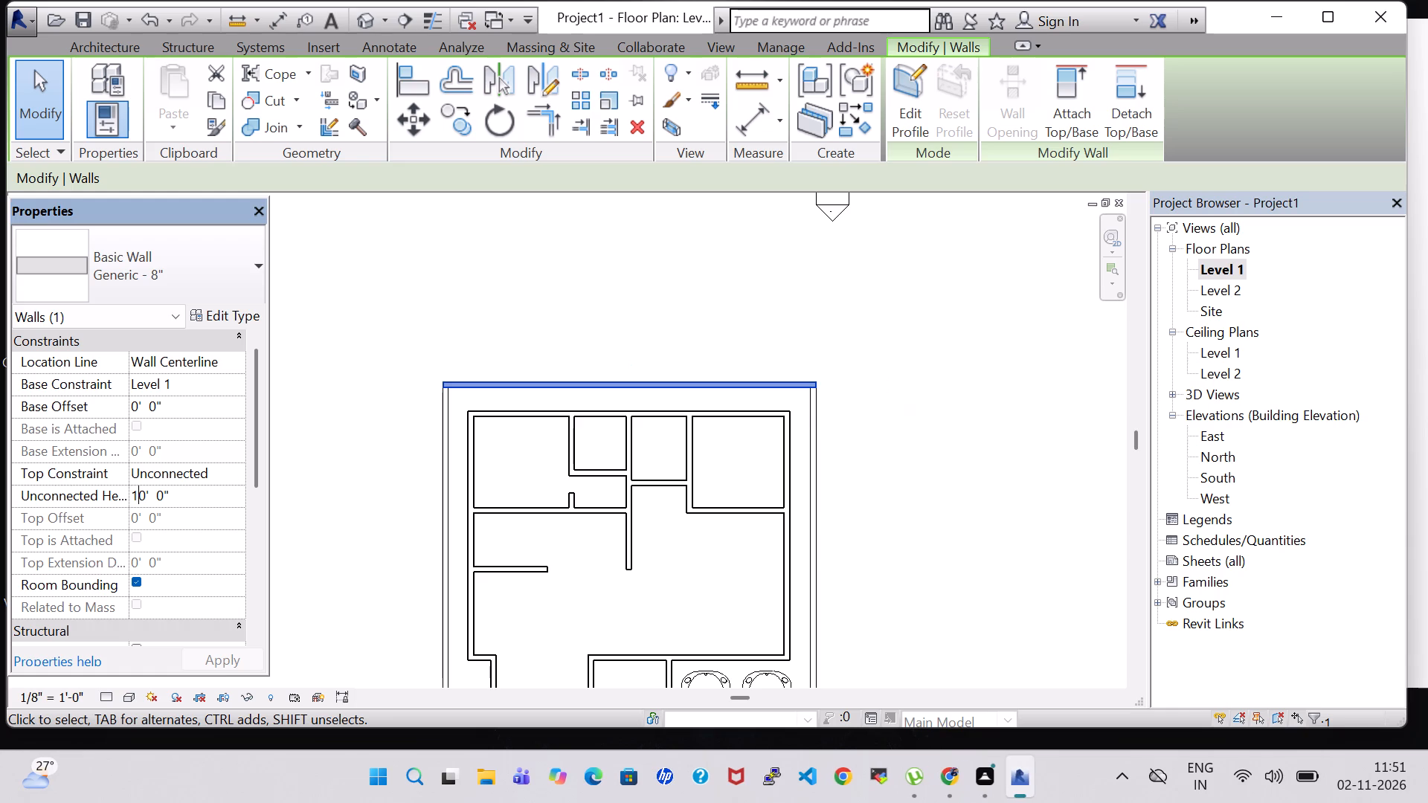
key(Right)
key(BackSpace)
key(BackSpace)
key(4)
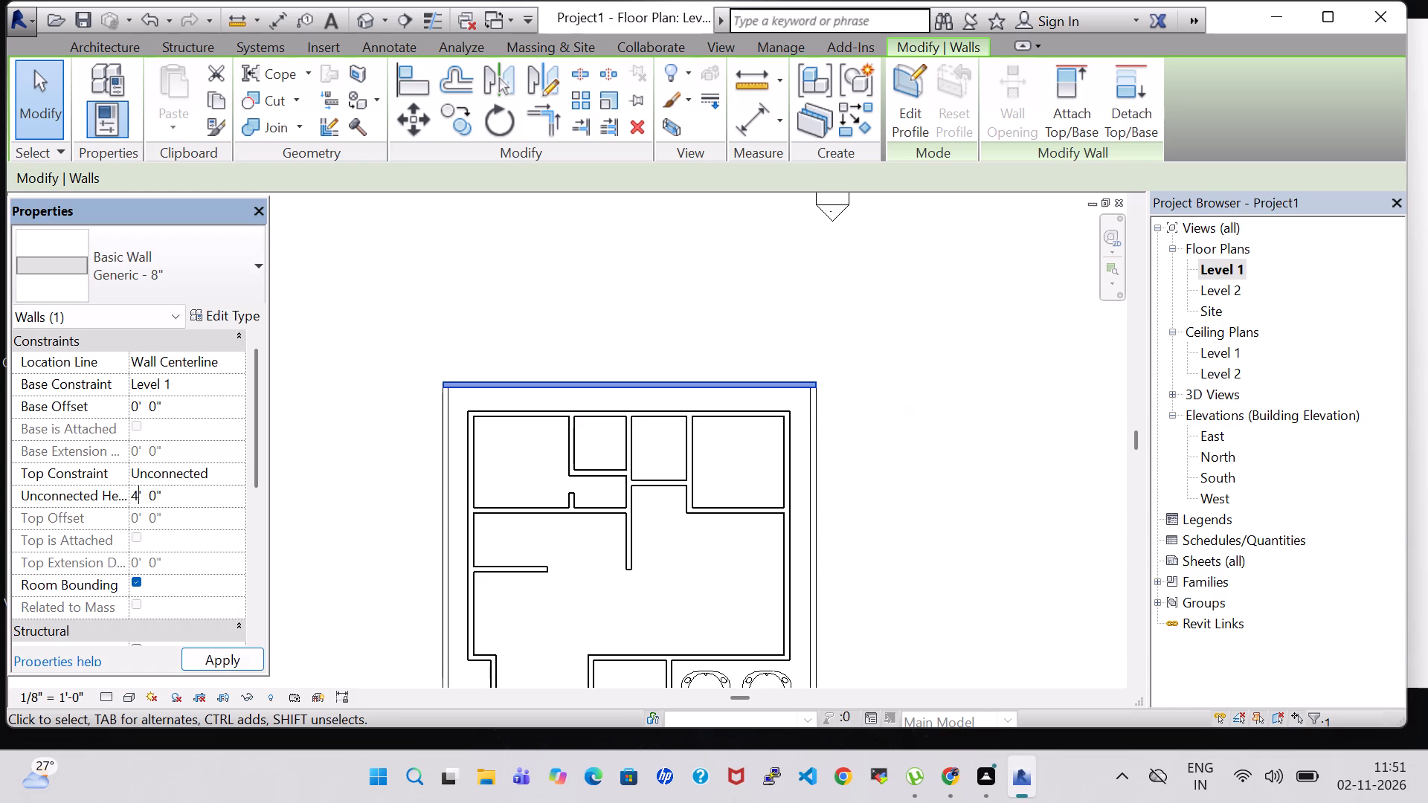
key(Return)
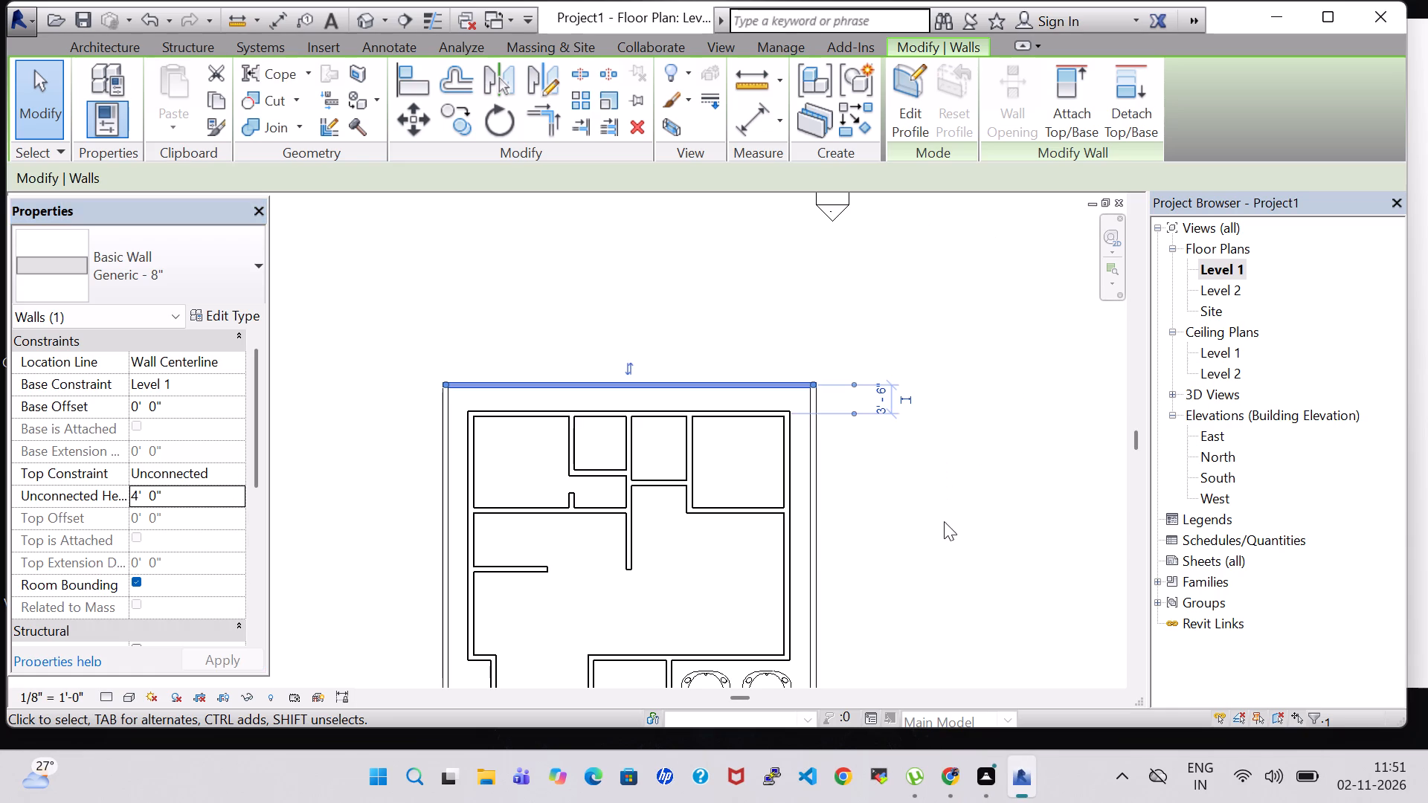
click(939, 530)
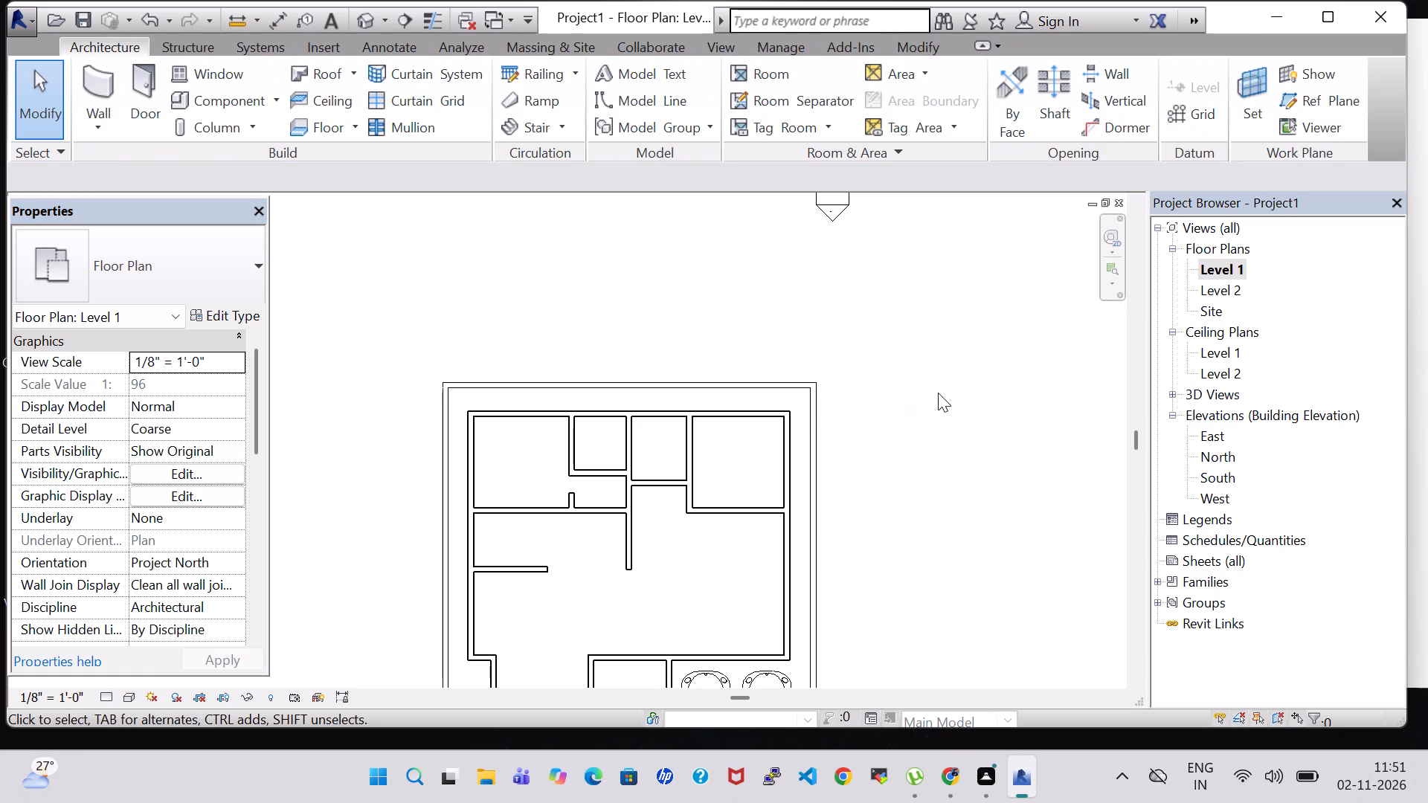
Examine the whole Level 1 plan, including the boundary walls, the room layout and the parking area.
middle_drag(904, 515, 924, 381)
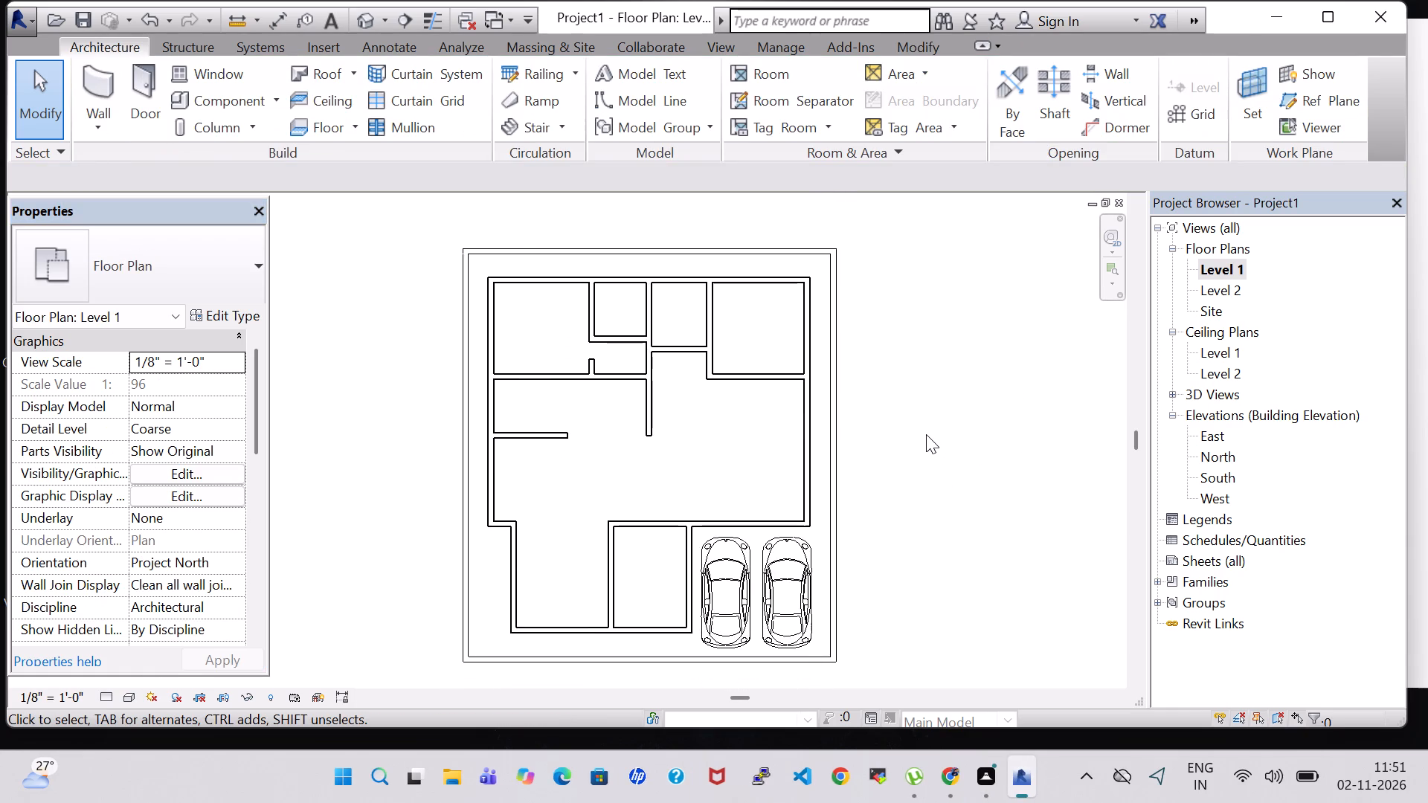
scroll(926, 434, down, 1)
scroll(926, 434, up, 1)
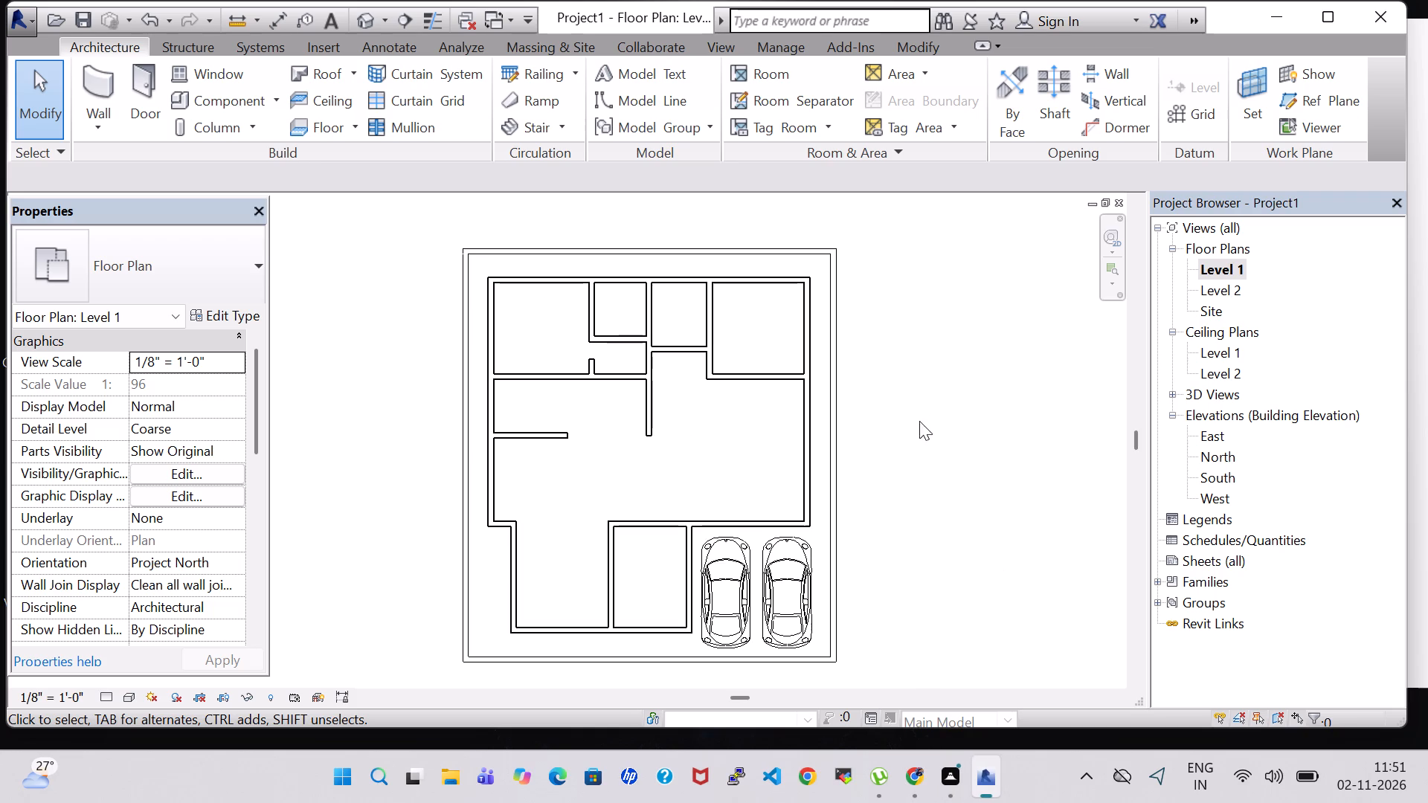
scroll(919, 426, down, 1)
middle_click(919, 432)
middle_click(919, 432)
scroll(457, 338, up, 7)
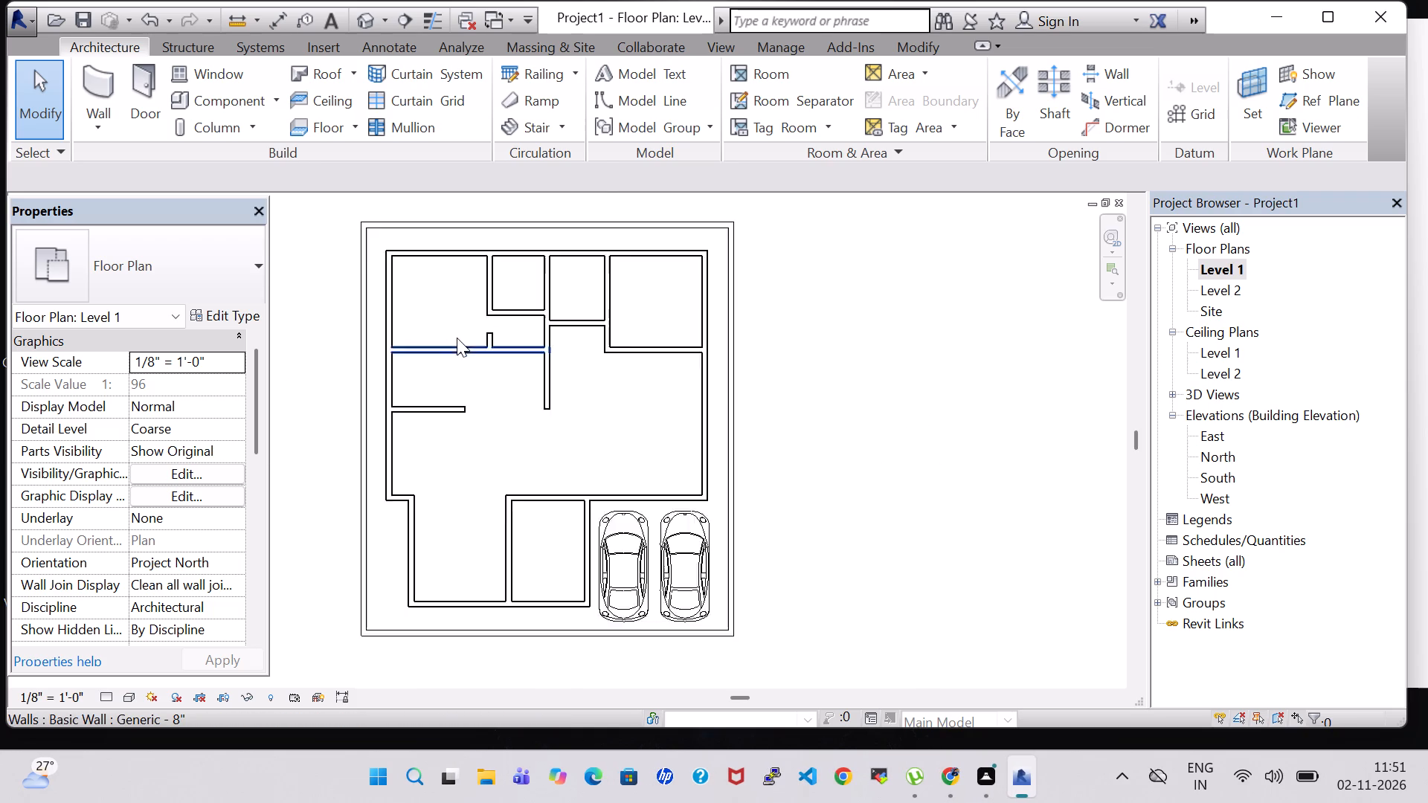
scroll(457, 338, up, 2)
scroll(927, 306, down, 2)
middle_click(927, 306)
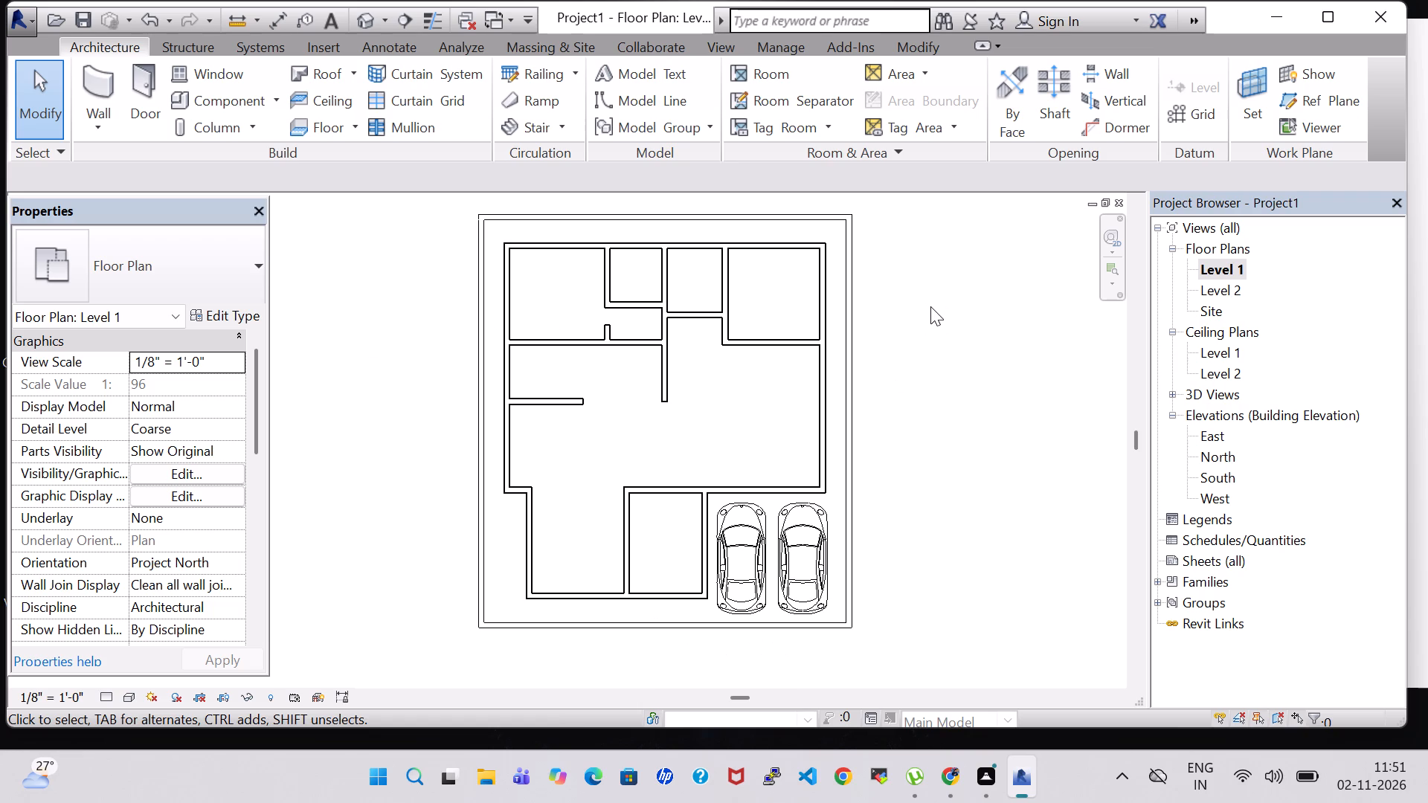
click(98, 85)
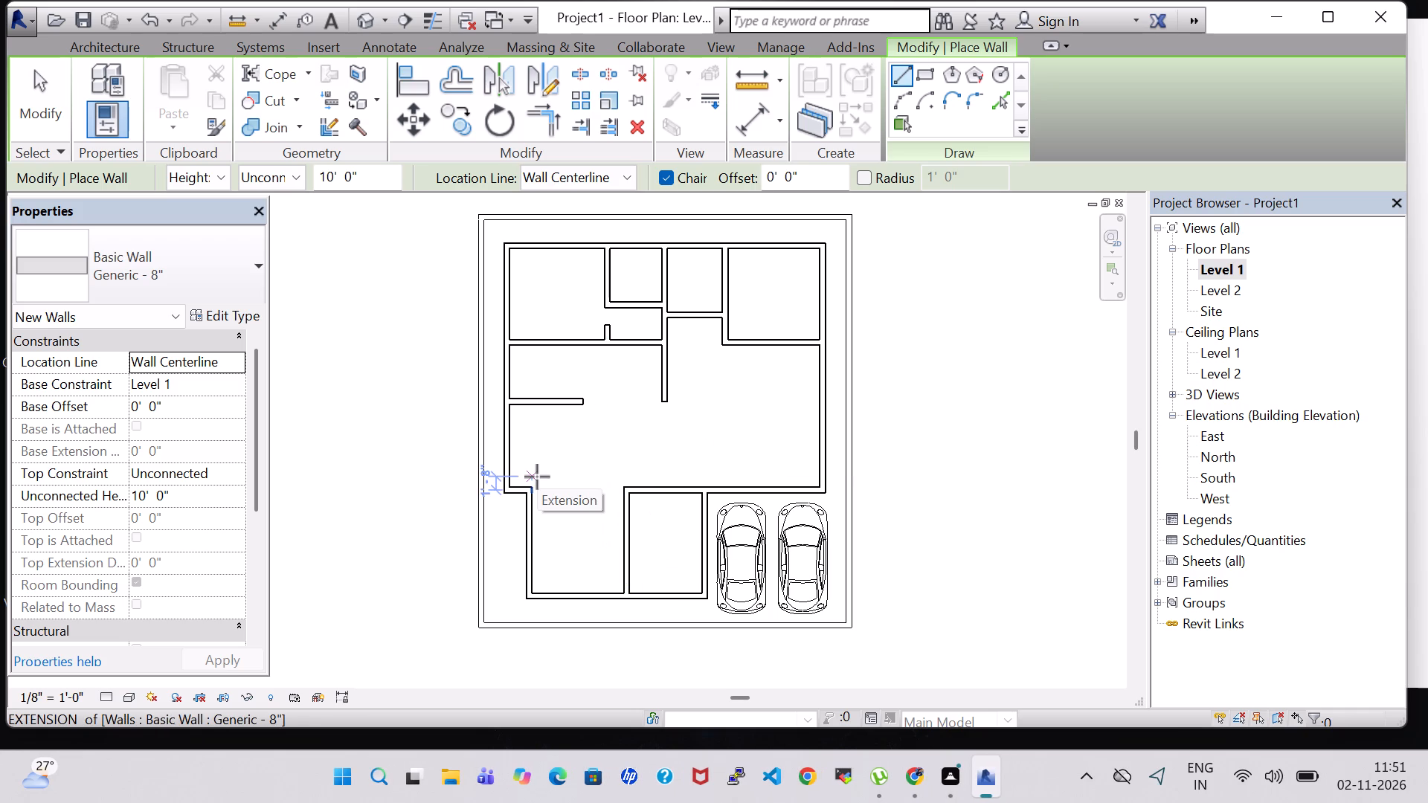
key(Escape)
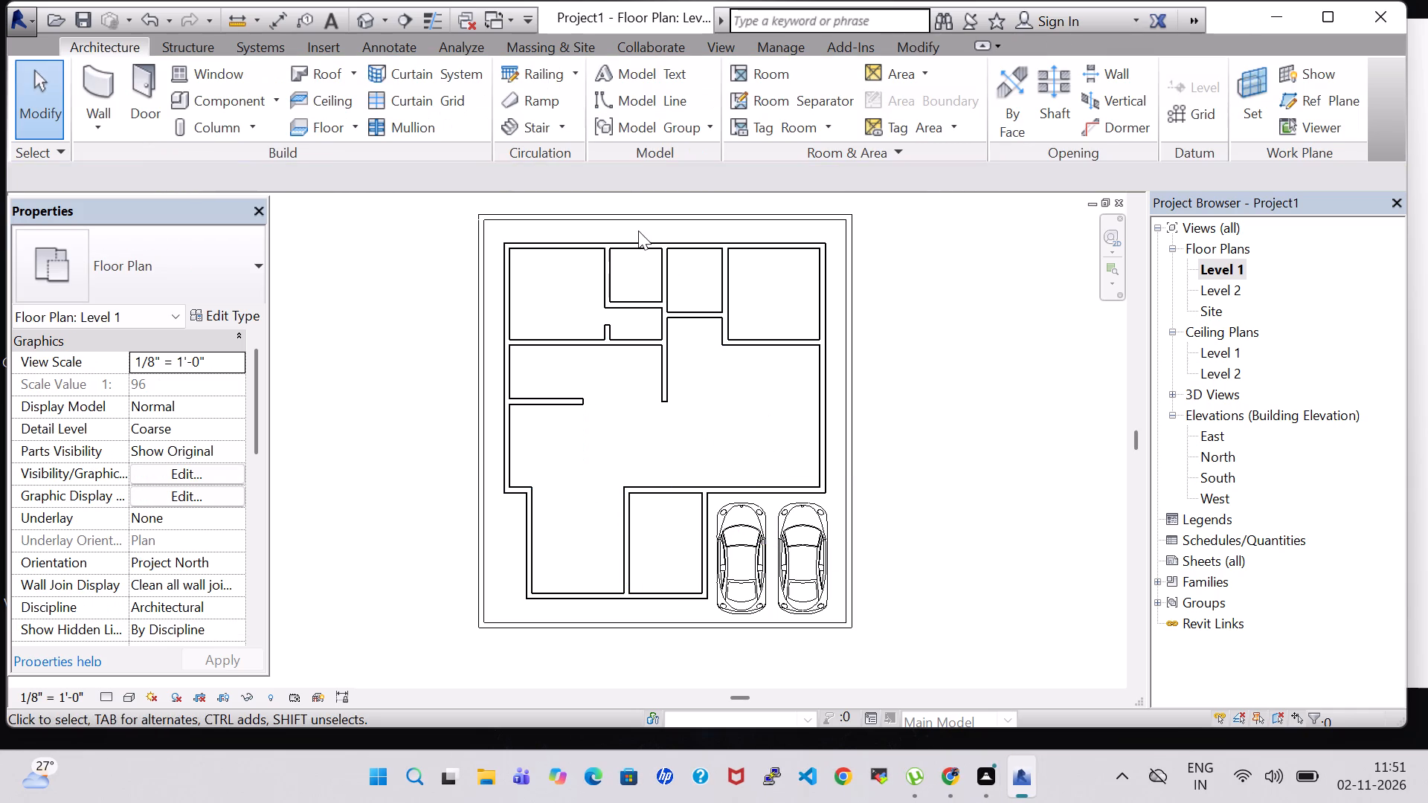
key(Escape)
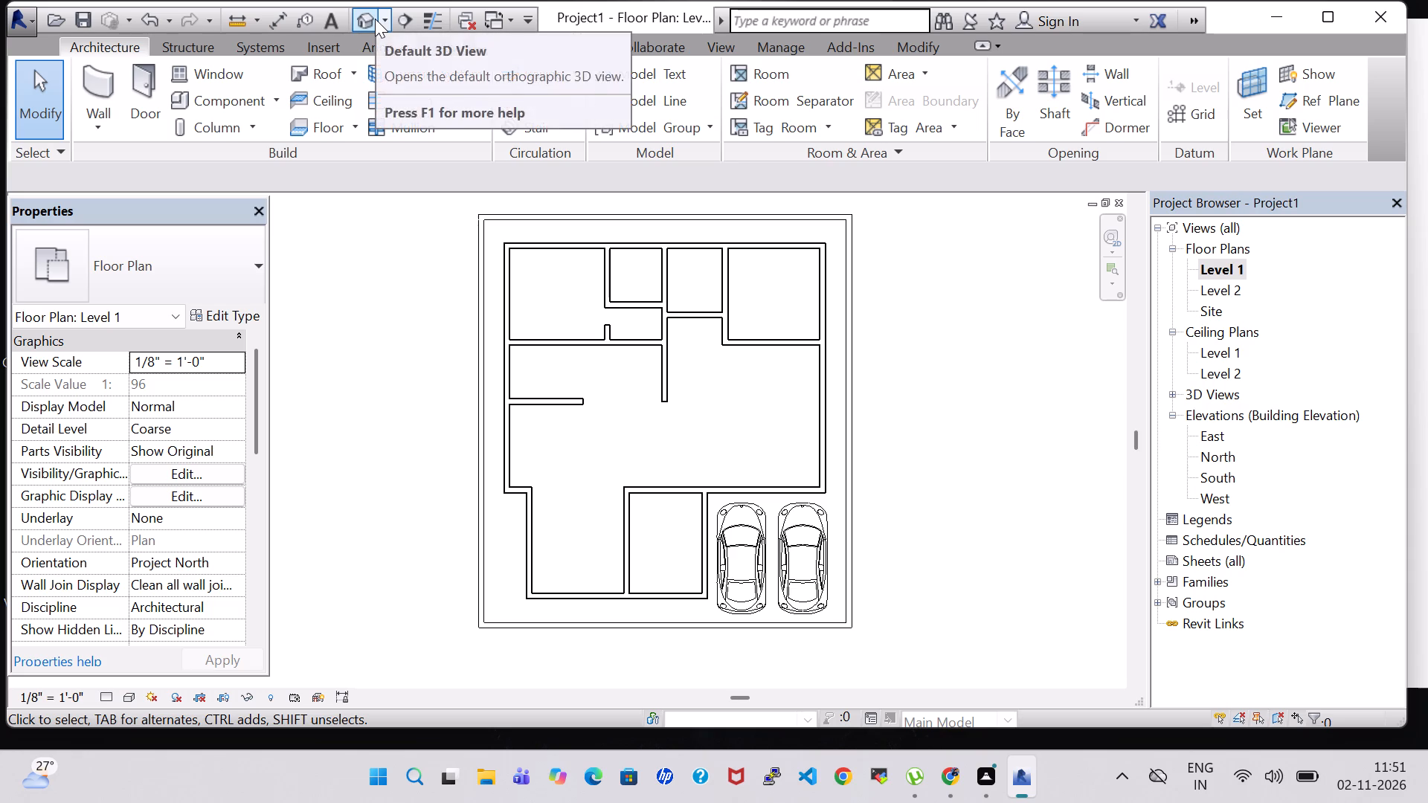
Split the south boundary wall in line with the building wall west of the cars and again 16' 10" east, near the southeast corner.
click(903, 41)
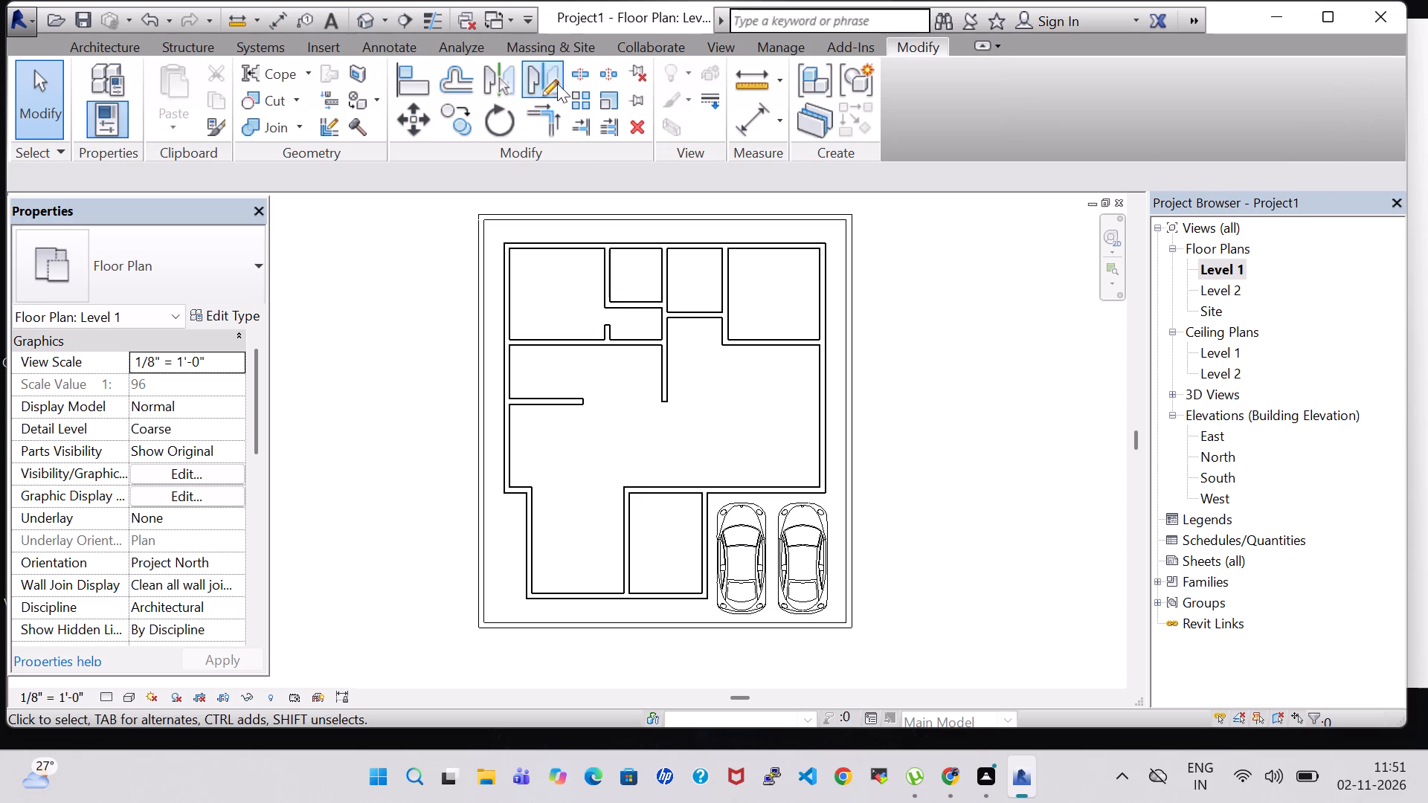
click(572, 71)
scroll(828, 458, up, 6)
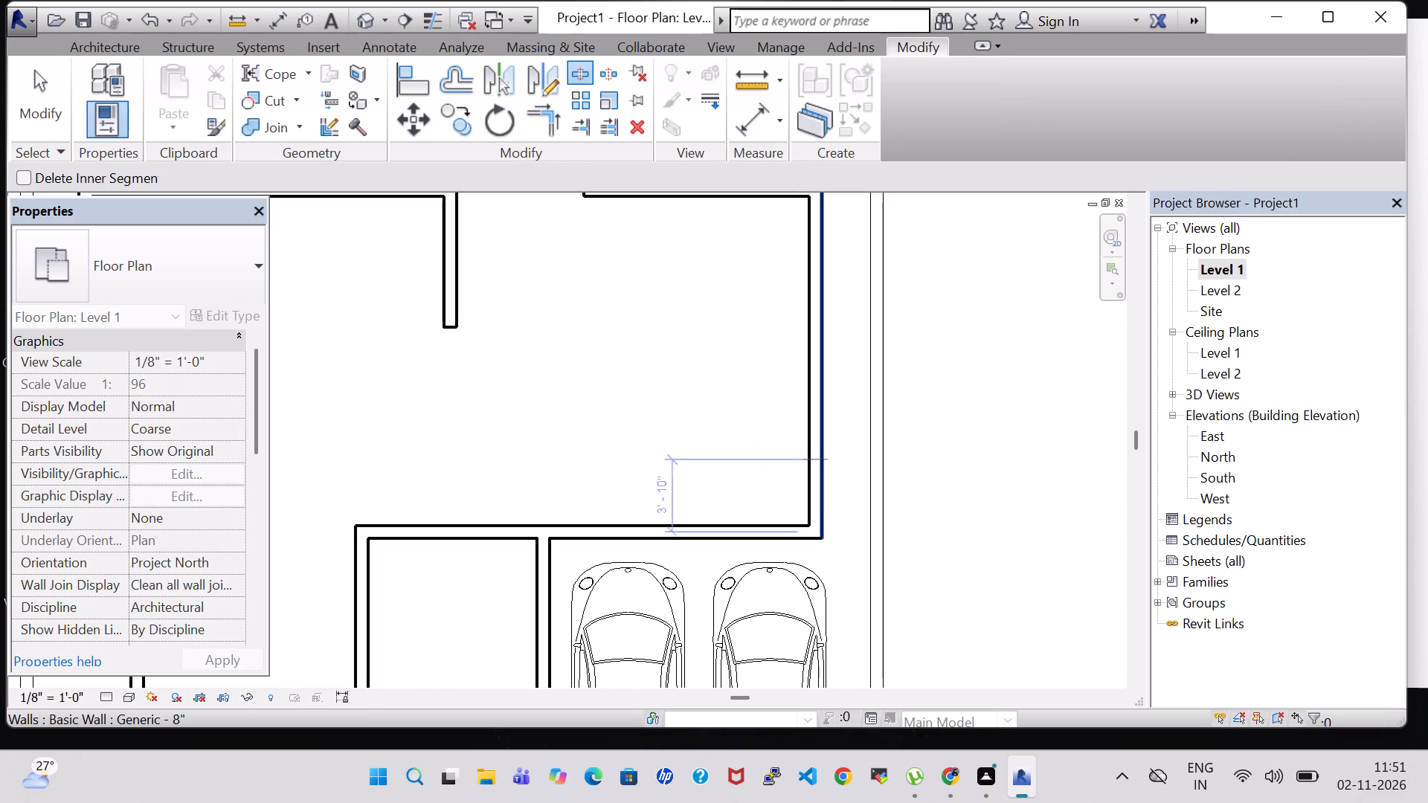
middle_drag(713, 599, 731, 172)
scroll(597, 309, up, 5)
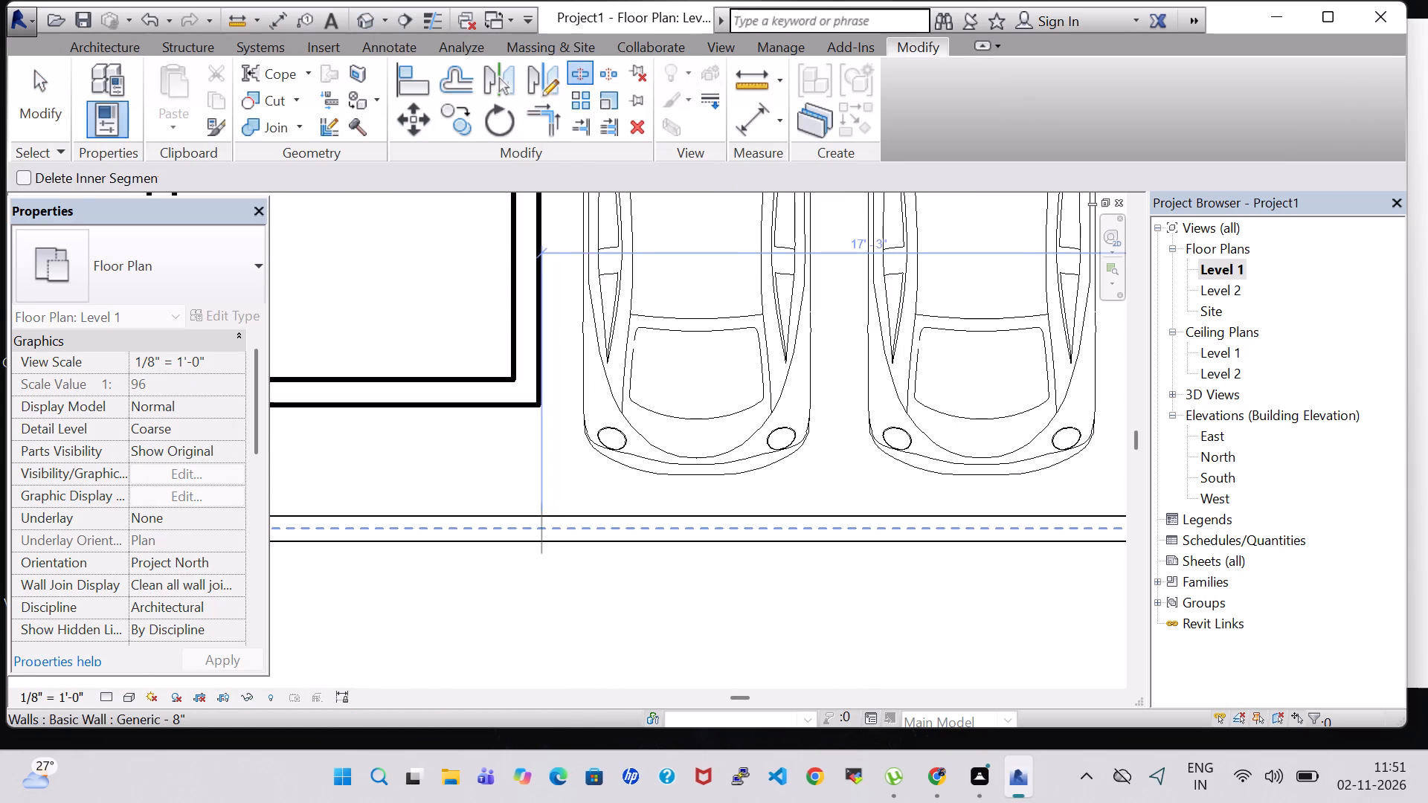
click(539, 535)
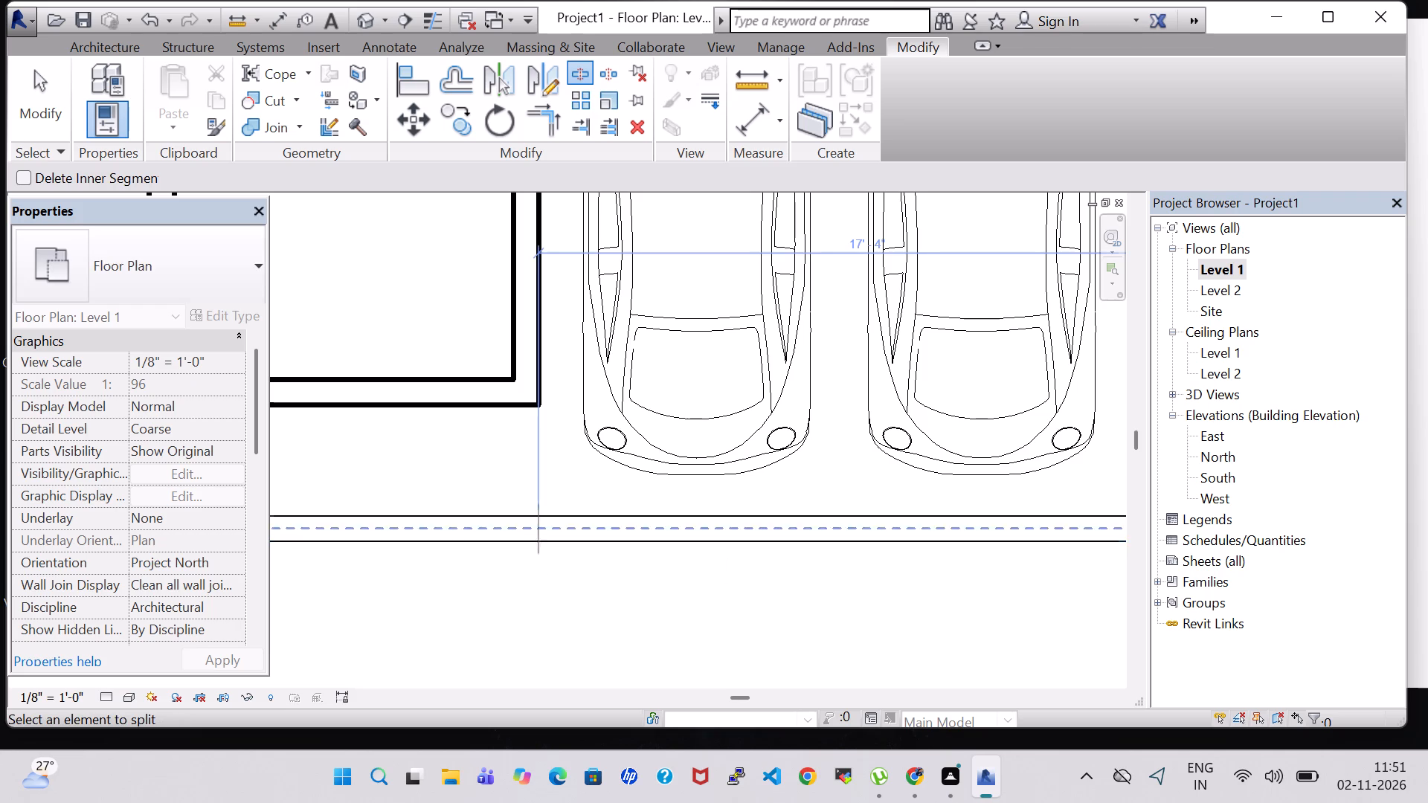
scroll(686, 562, down, 3)
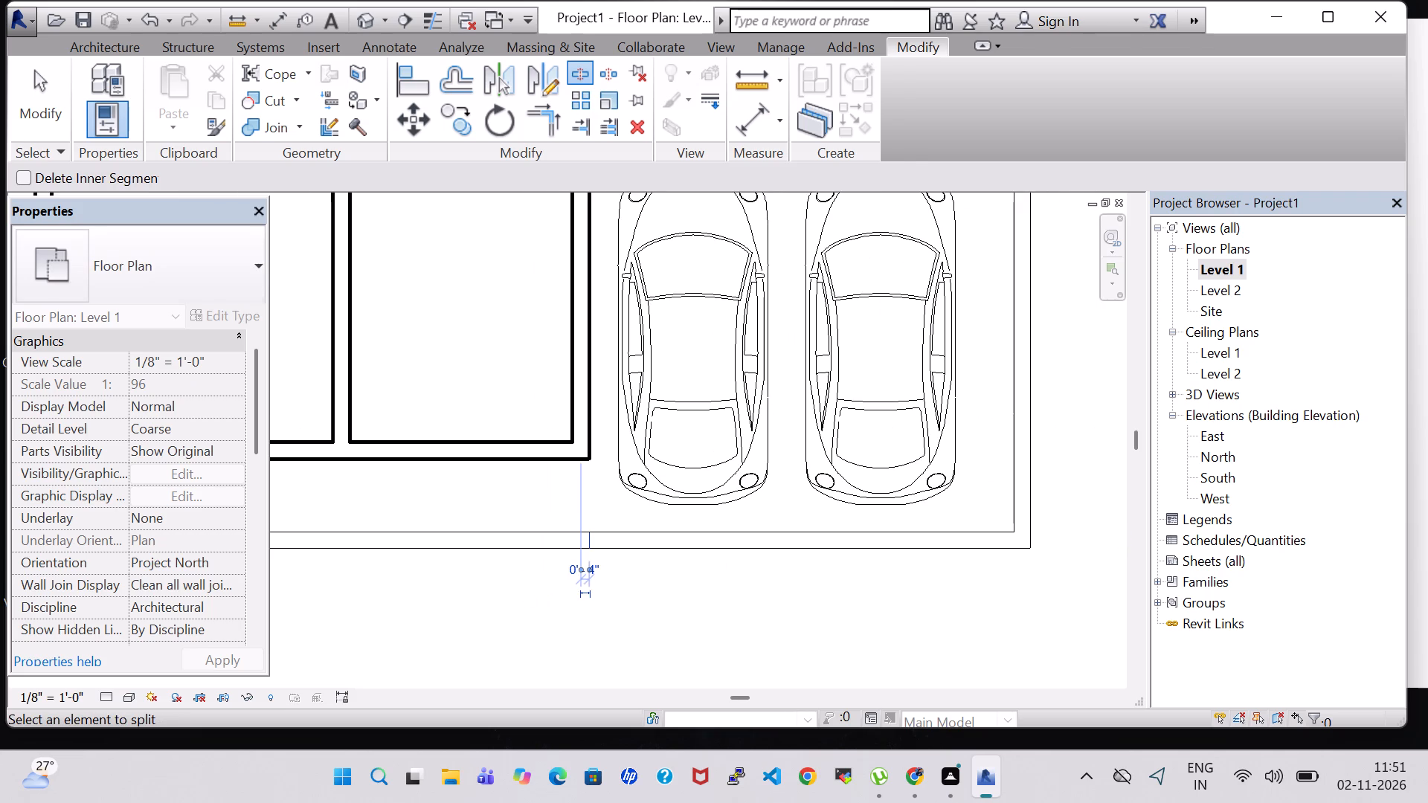
scroll(995, 552, up, 4)
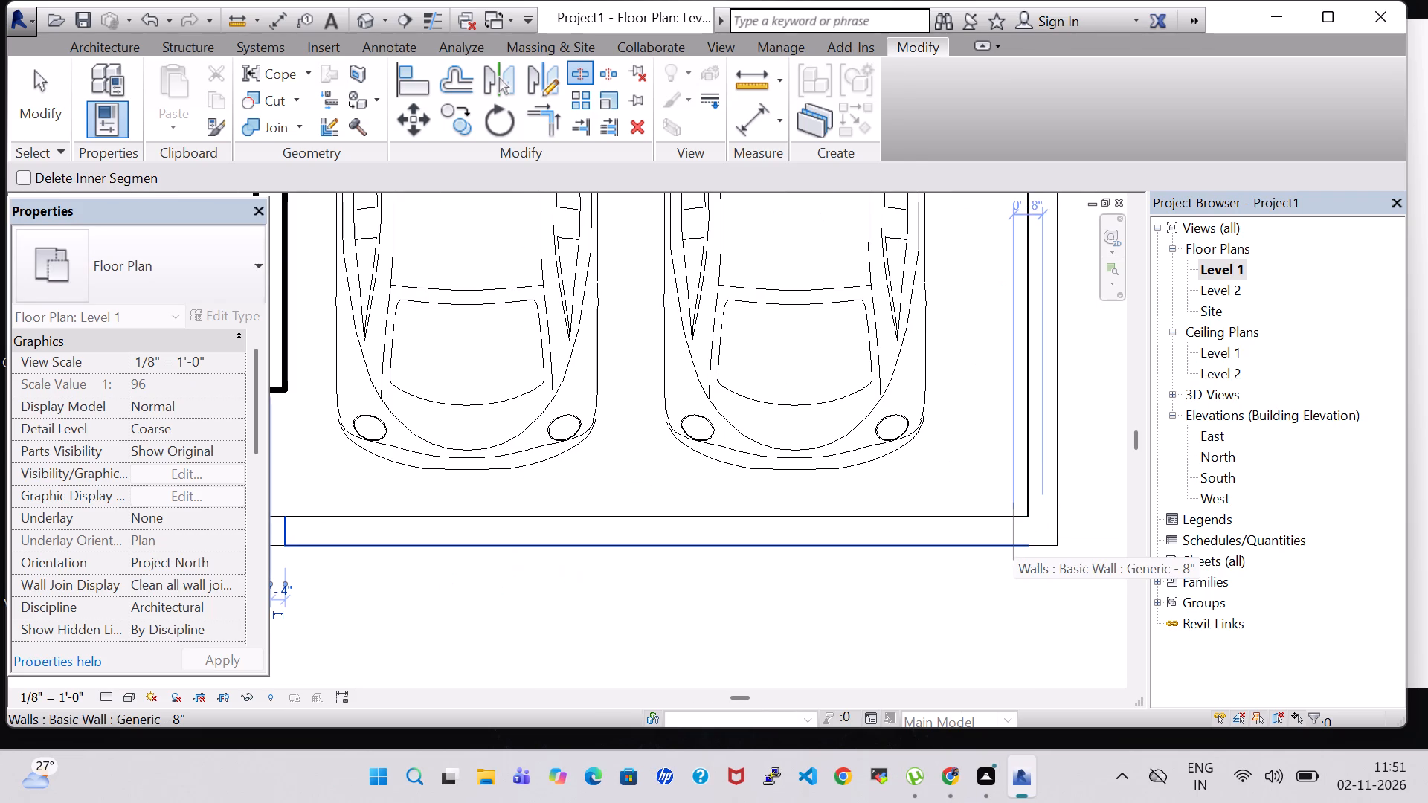
click(1006, 544)
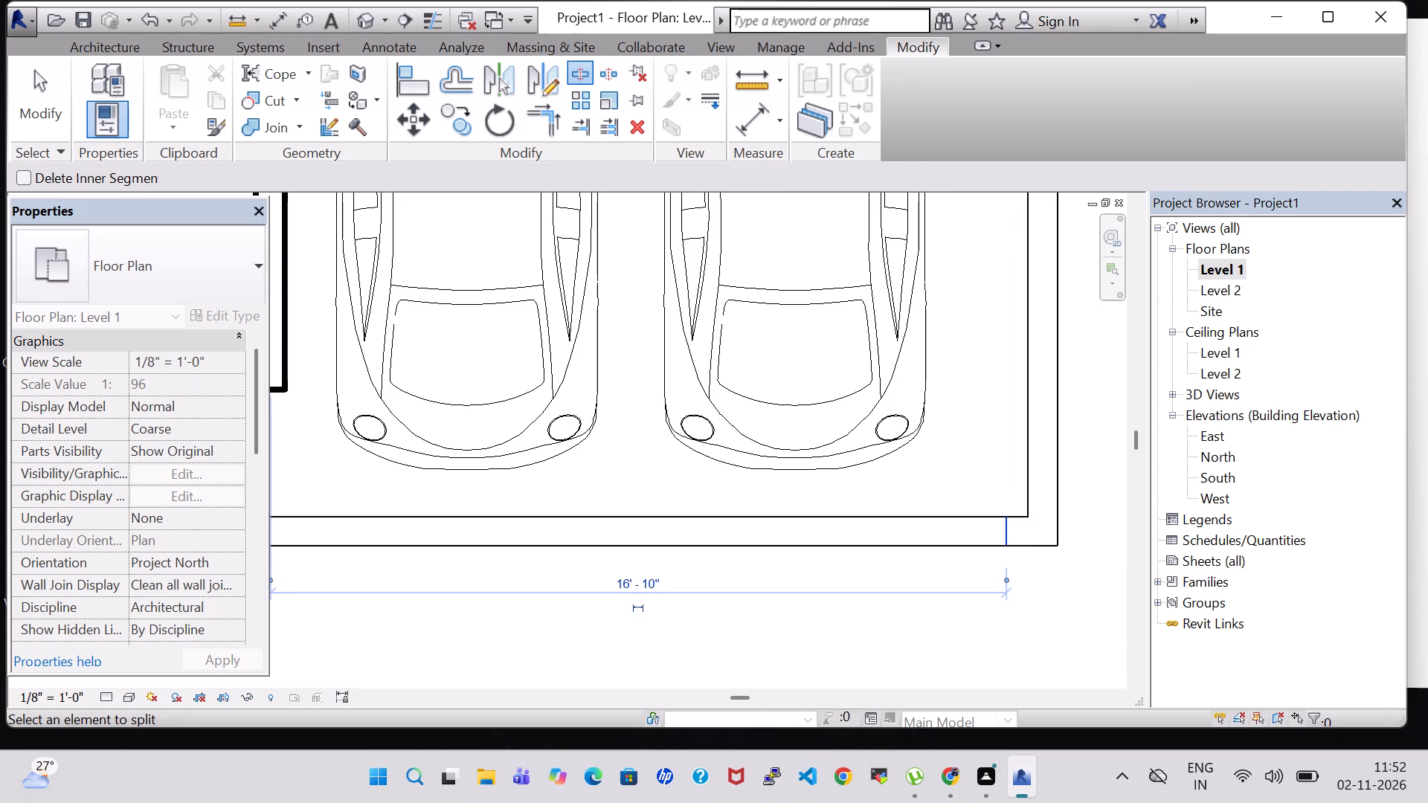
key(Escape)
key(Escape)
Delete the split south boundary wall segment behind the two cars to open the parking entrance.
click(953, 542)
key(Delete)
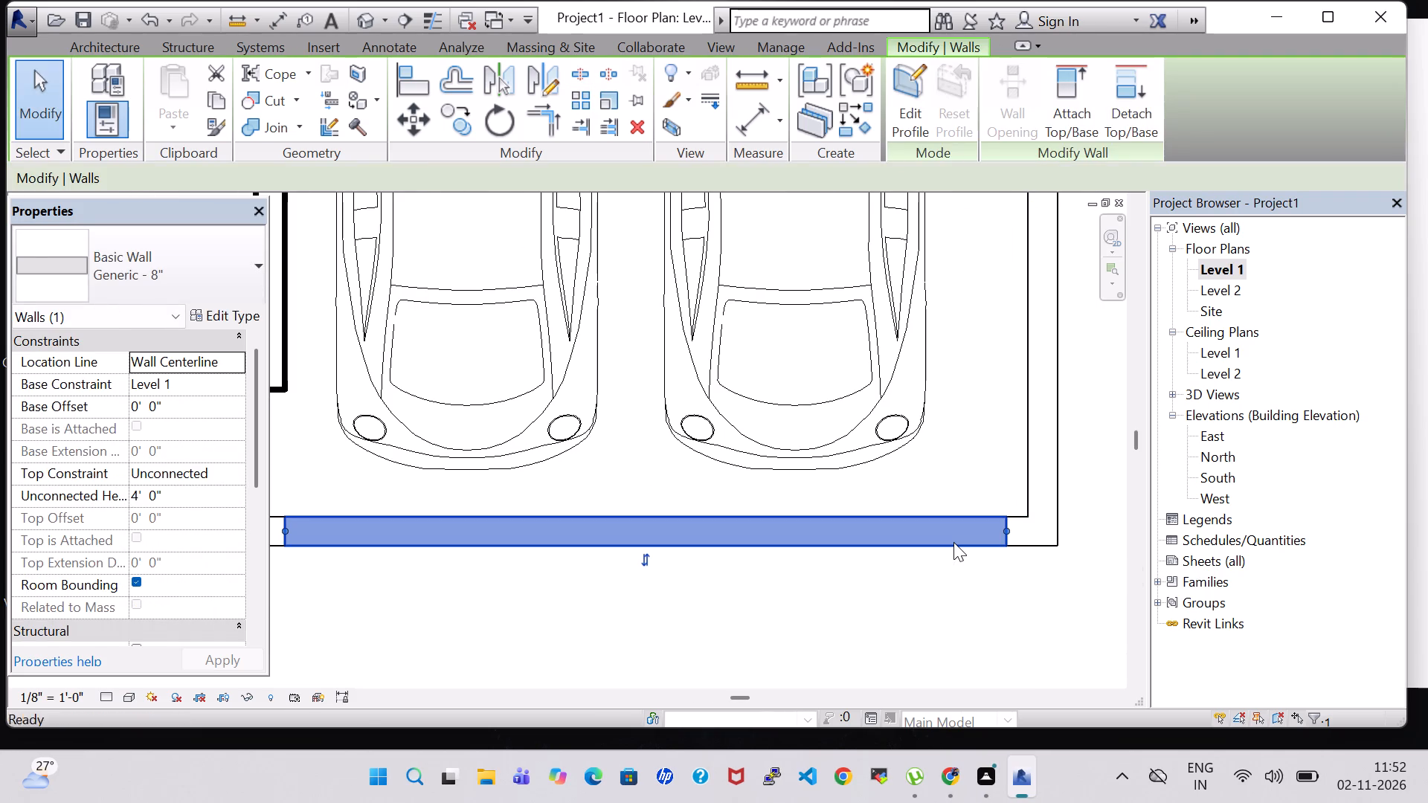
Open the default 3D view to check the boundary walls and the parking entrance.
scroll(953, 542, down, 13)
middle_drag(993, 429, 885, 463)
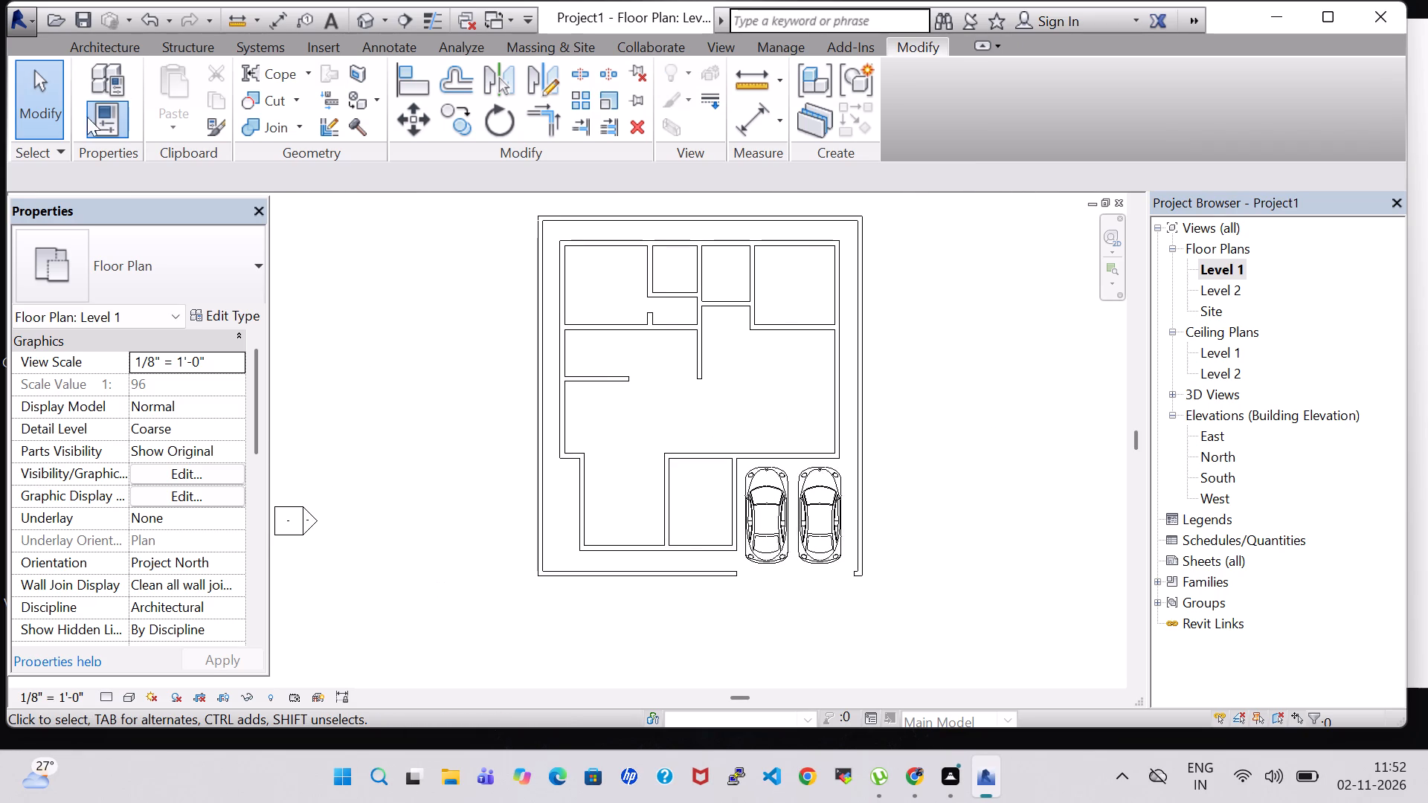
click(132, 47)
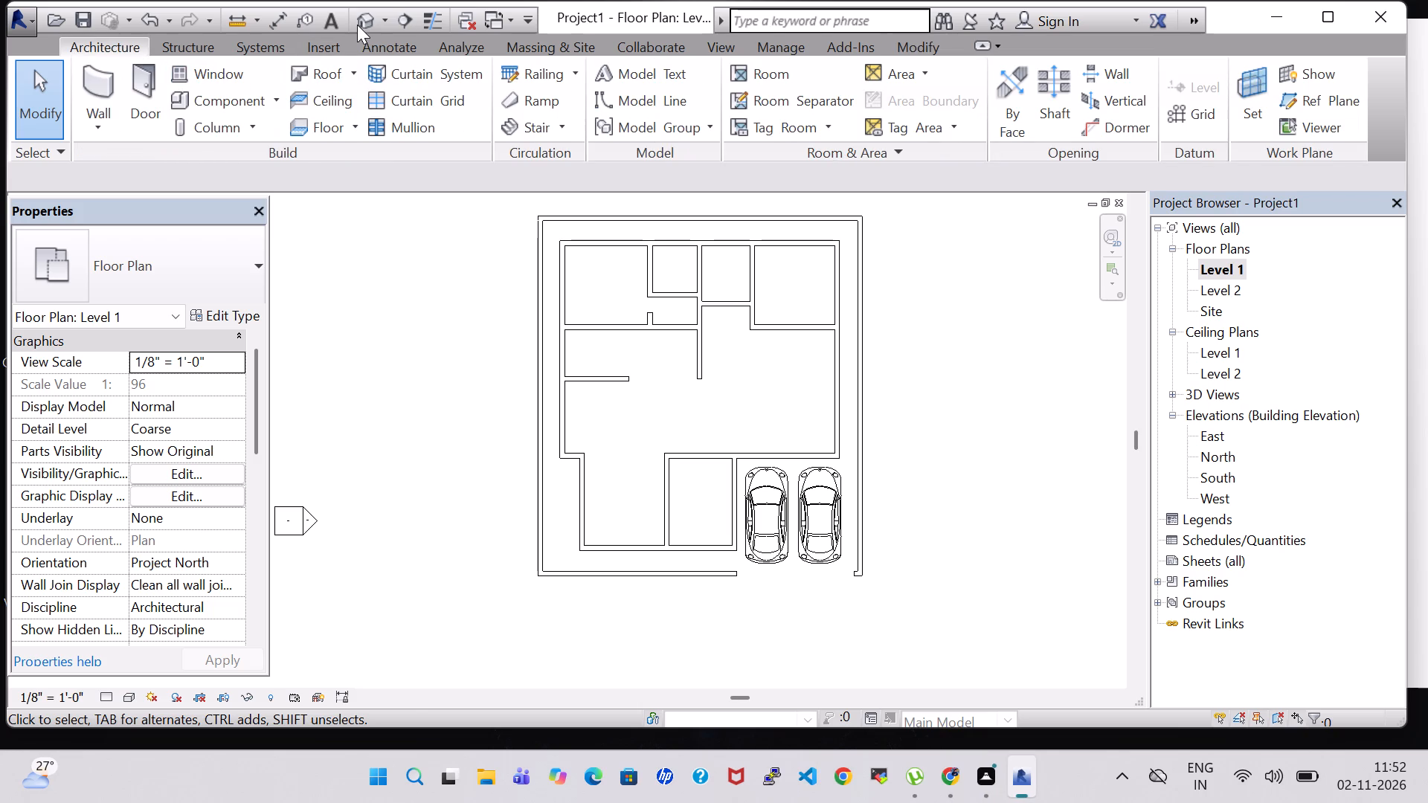
click(357, 25)
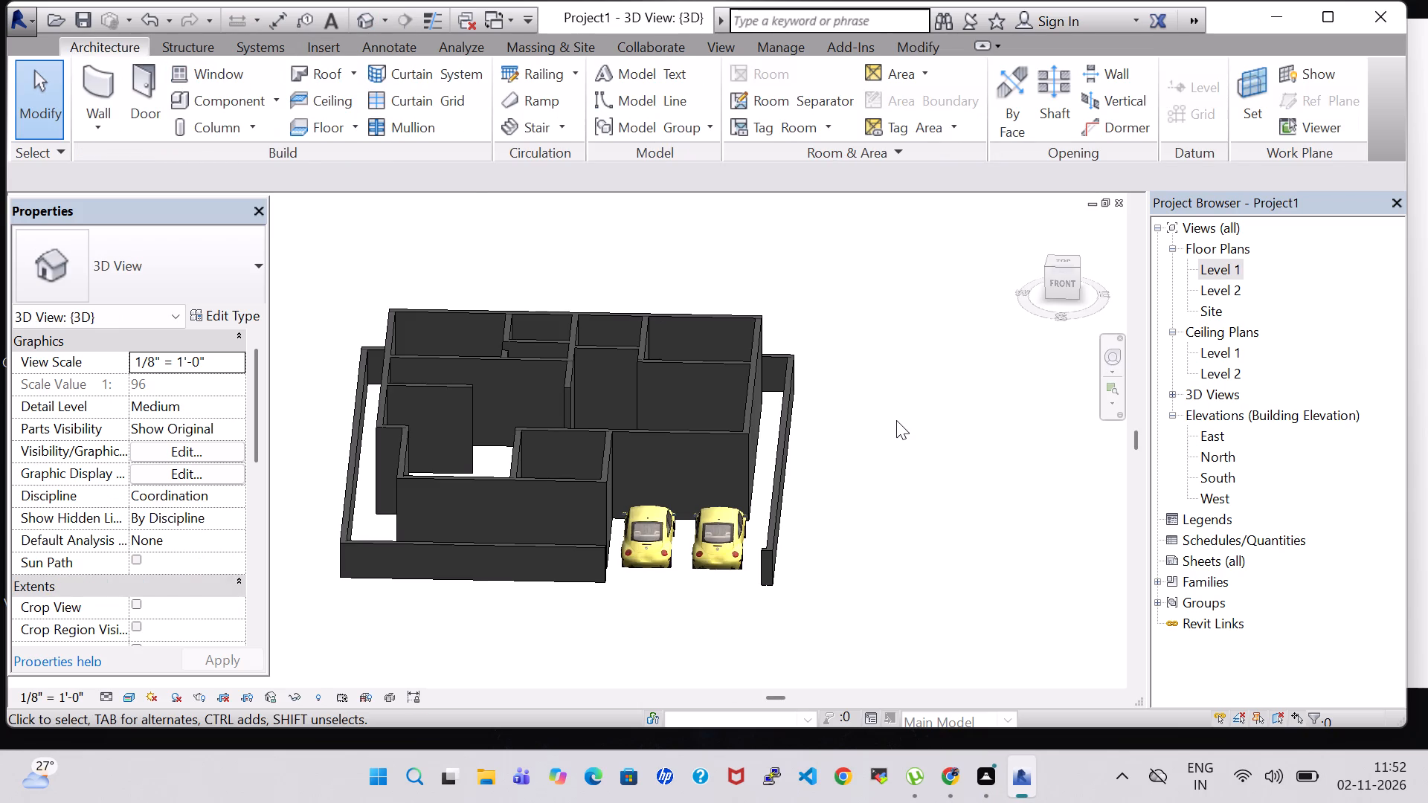
Return to the Level 1 floor plan and begin a floor boundary sketch with the Generic - 12" type.
shift+middle_drag(894, 420, 895, 595)
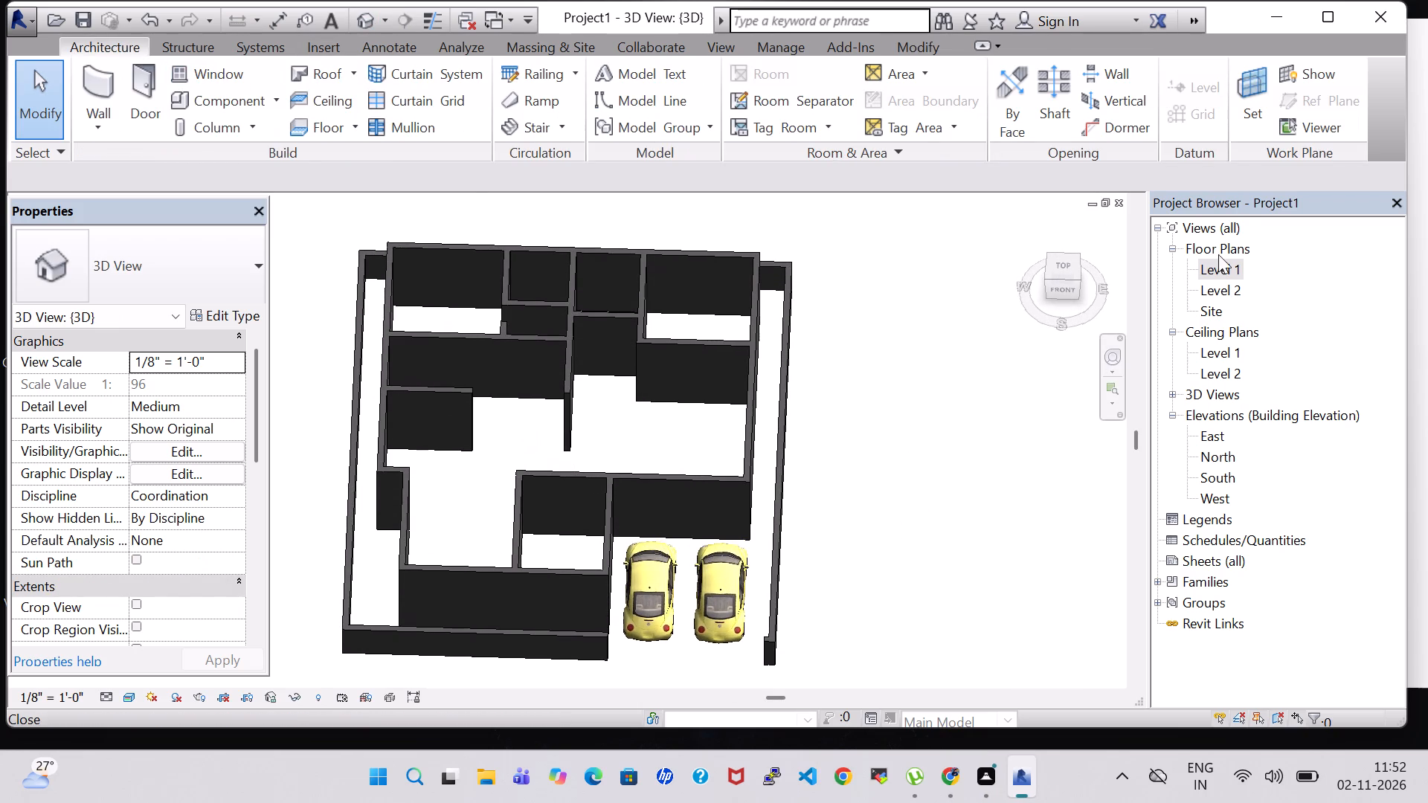
double_click(1227, 268)
scroll(798, 359, down, 2)
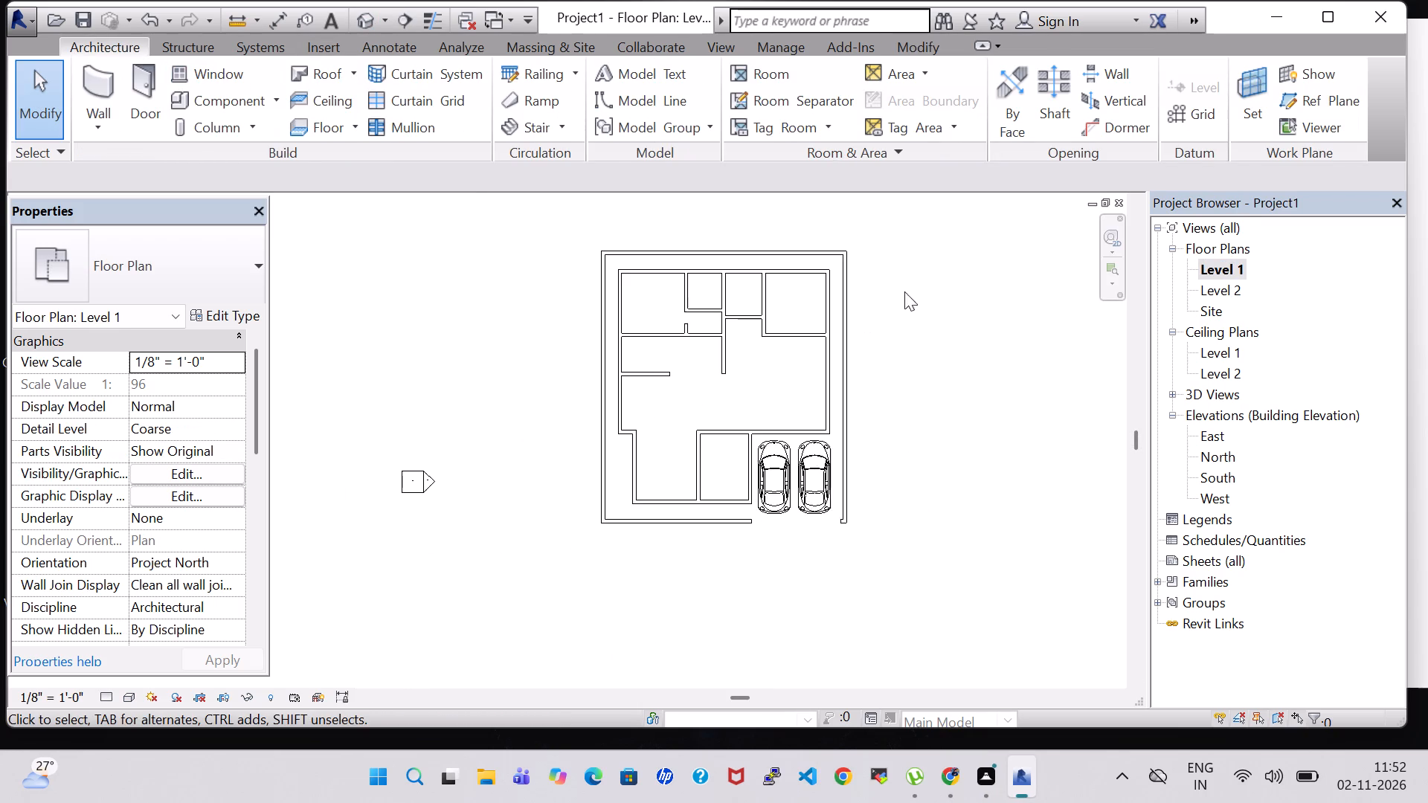
middle_drag(961, 274, 909, 335)
scroll(909, 335, up, 2)
click(310, 123)
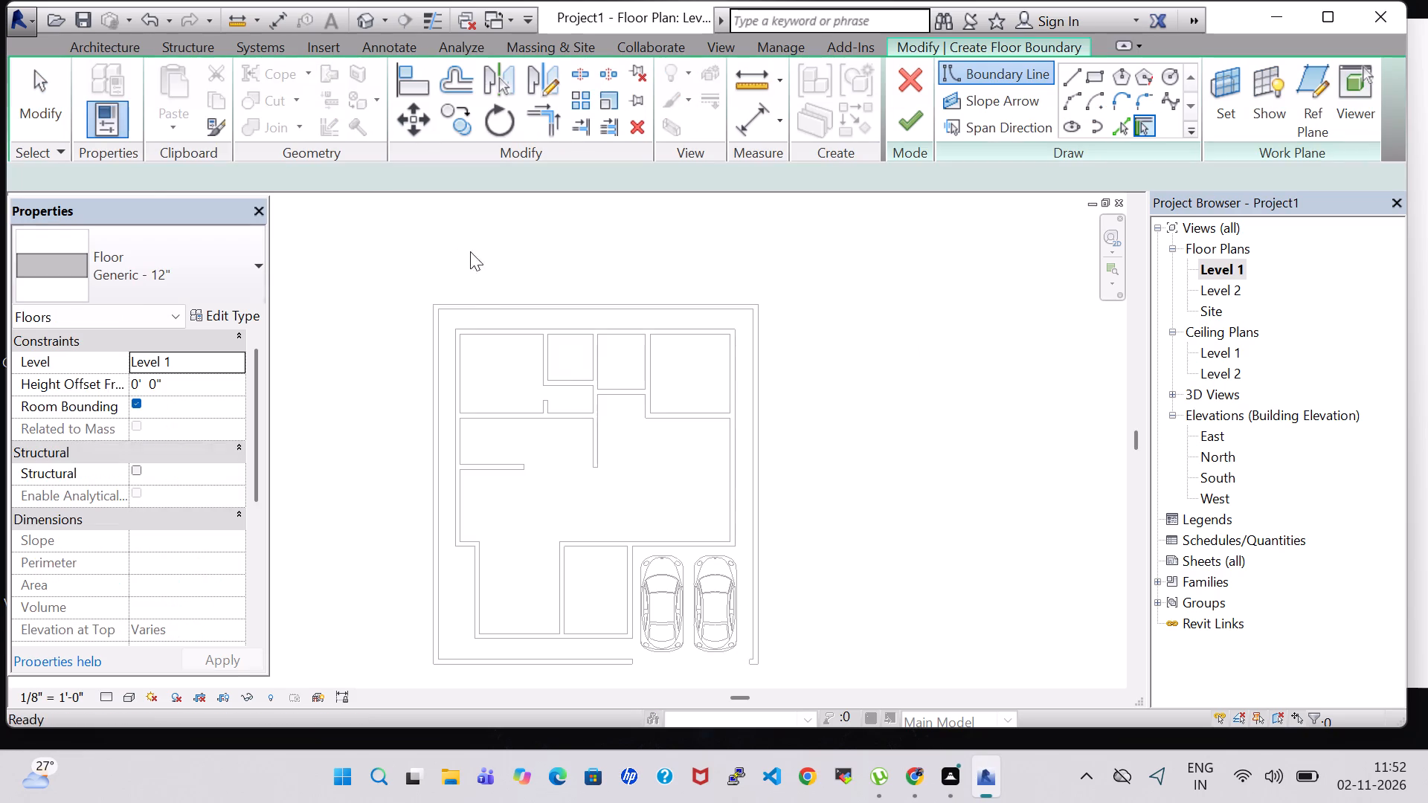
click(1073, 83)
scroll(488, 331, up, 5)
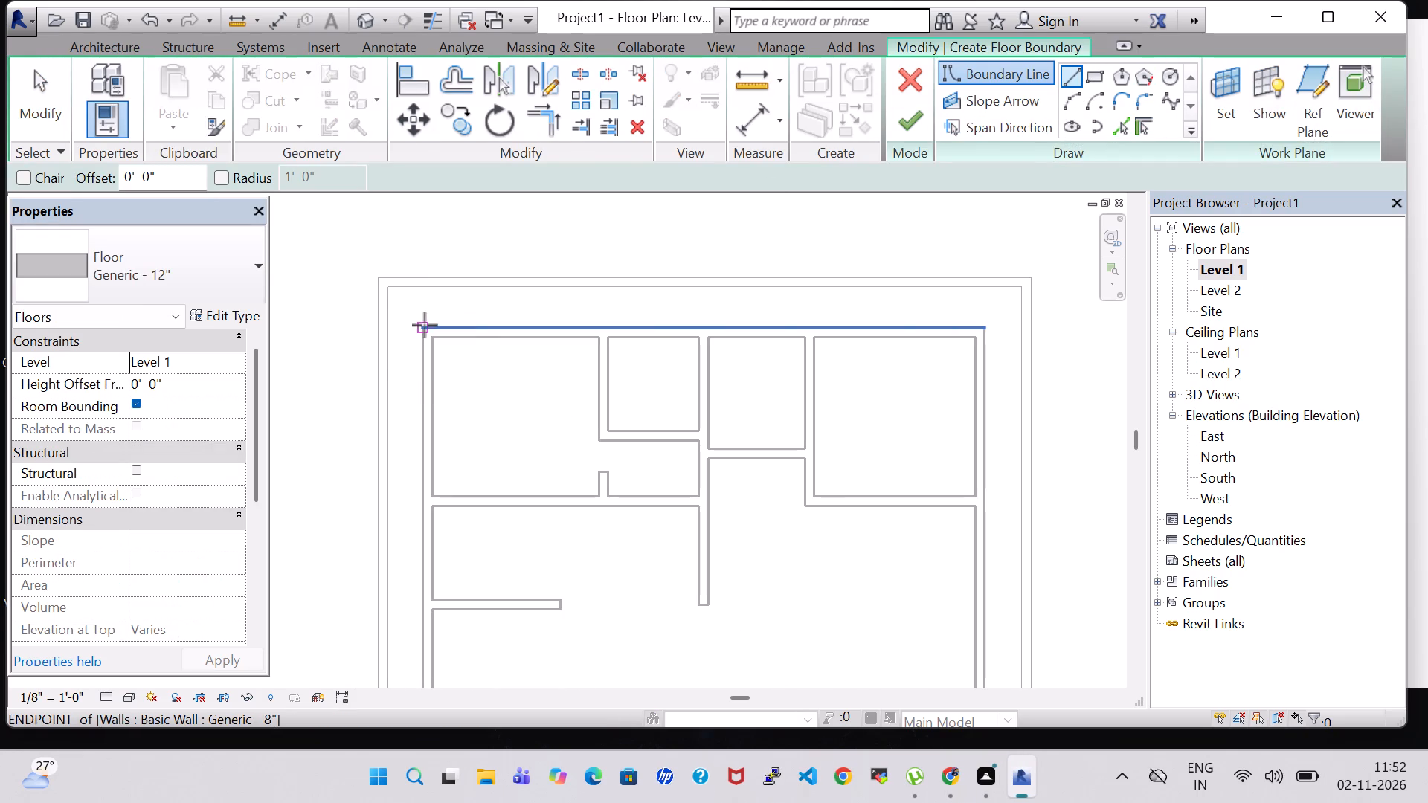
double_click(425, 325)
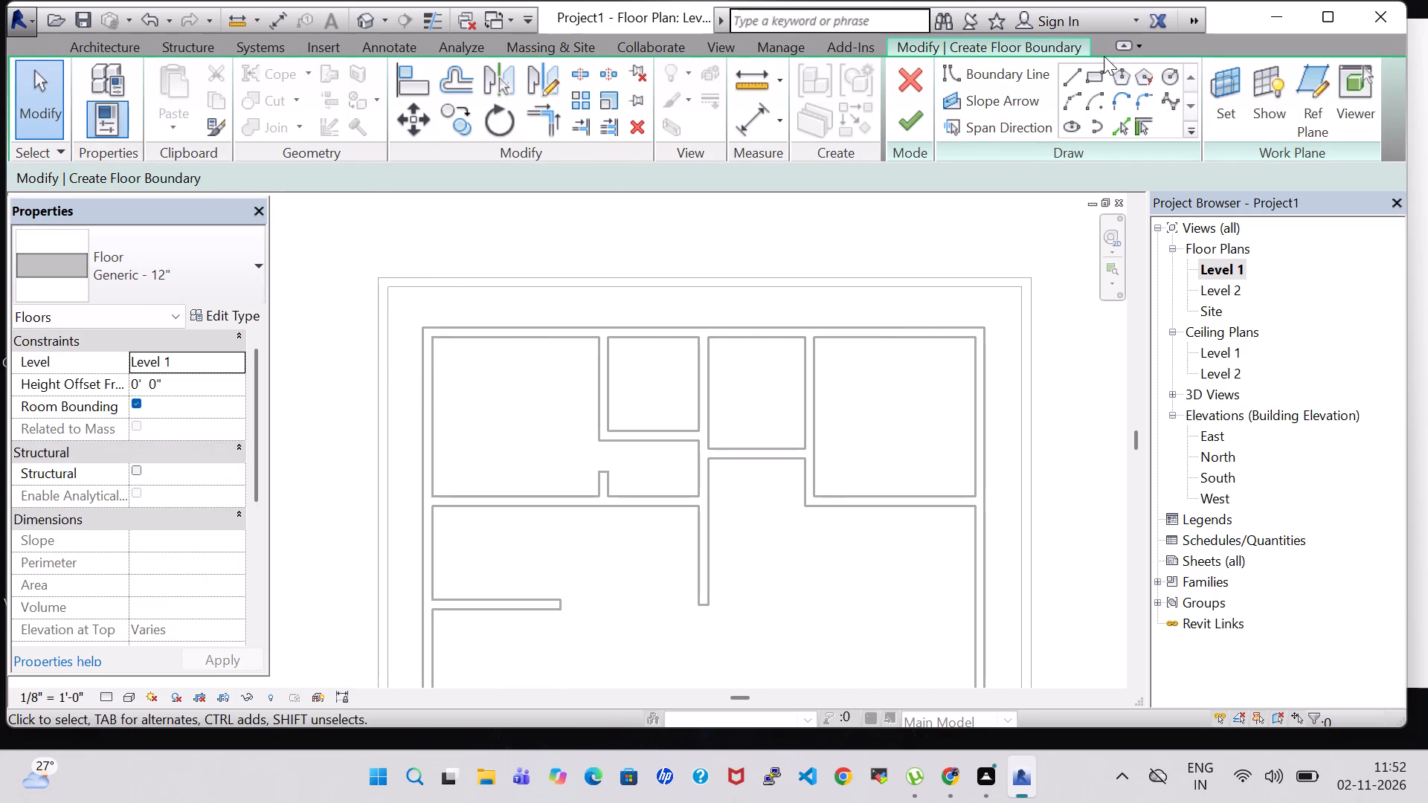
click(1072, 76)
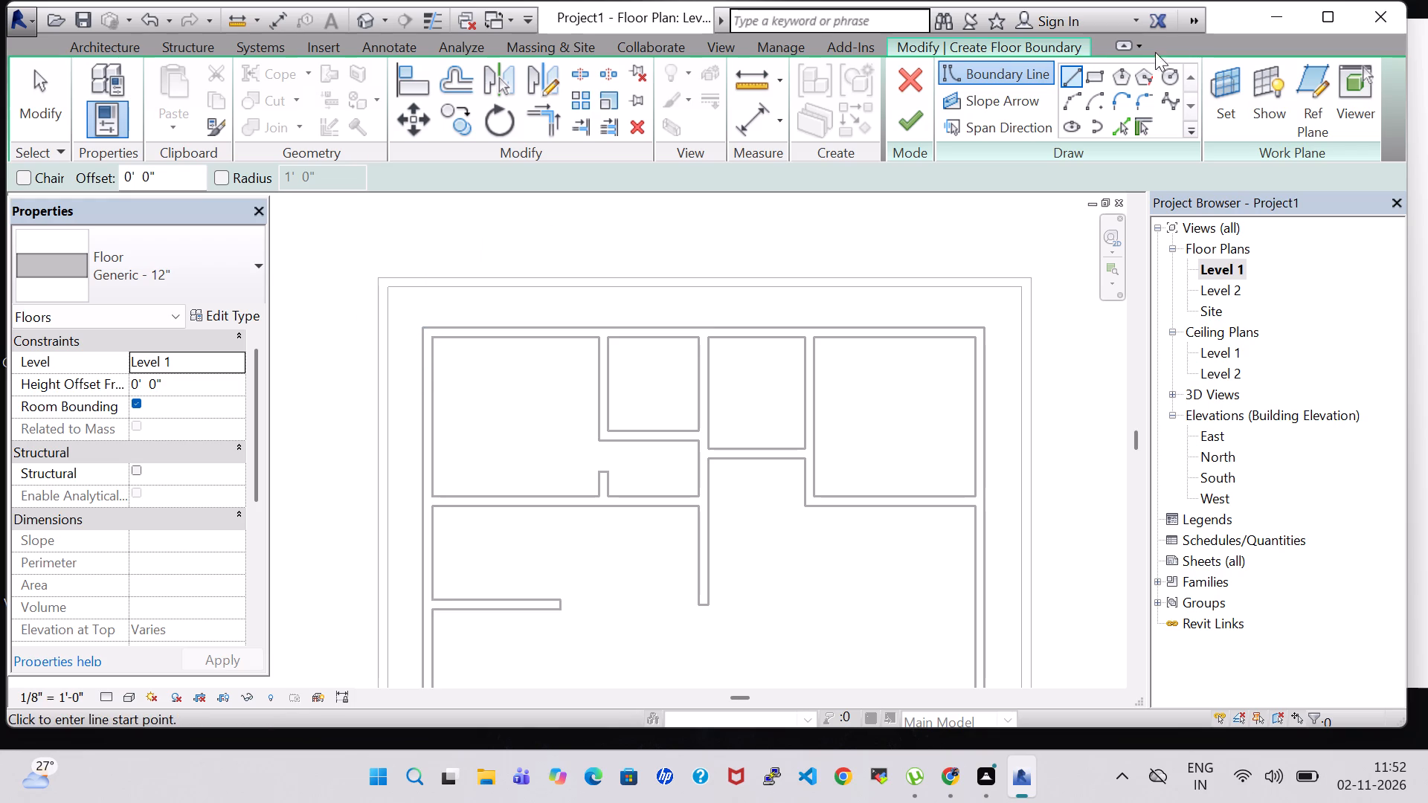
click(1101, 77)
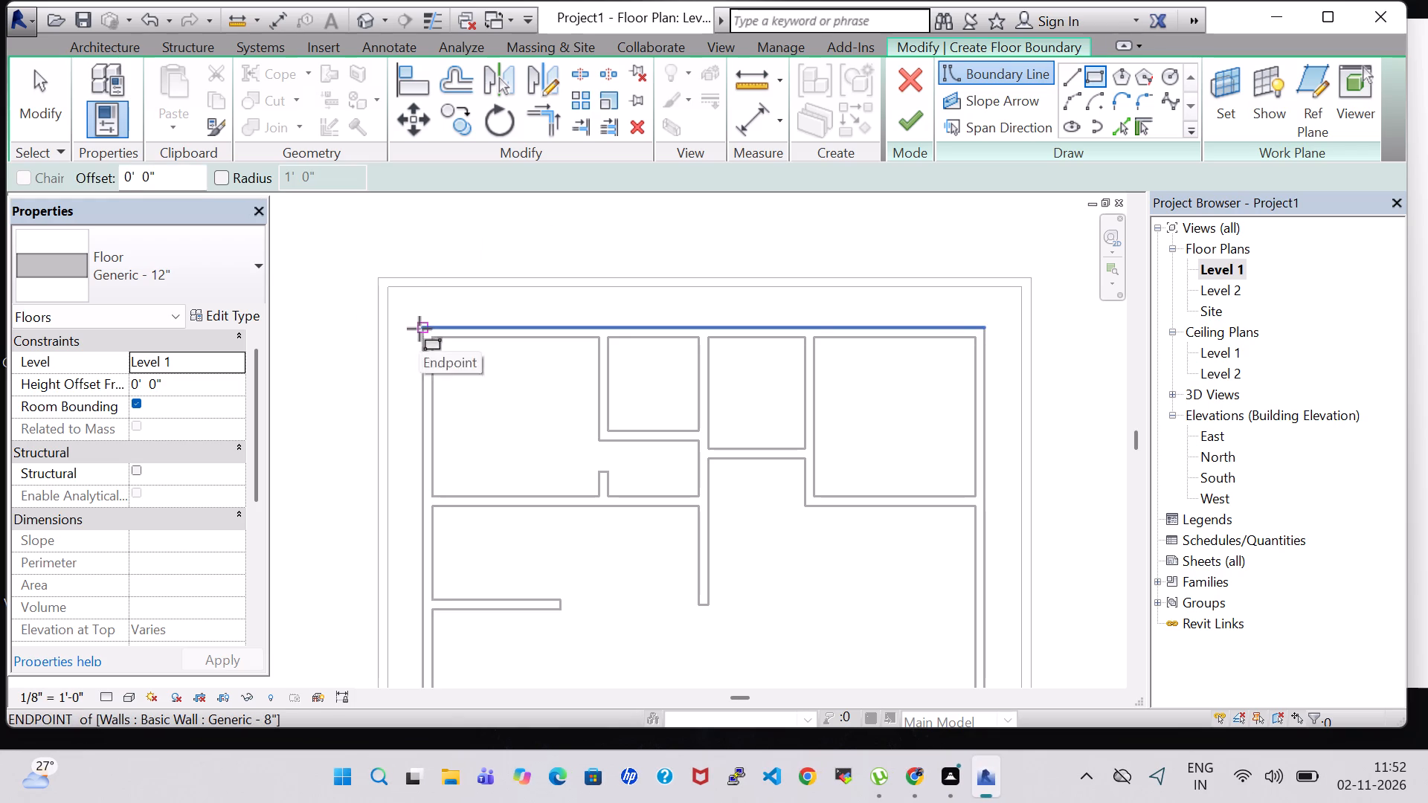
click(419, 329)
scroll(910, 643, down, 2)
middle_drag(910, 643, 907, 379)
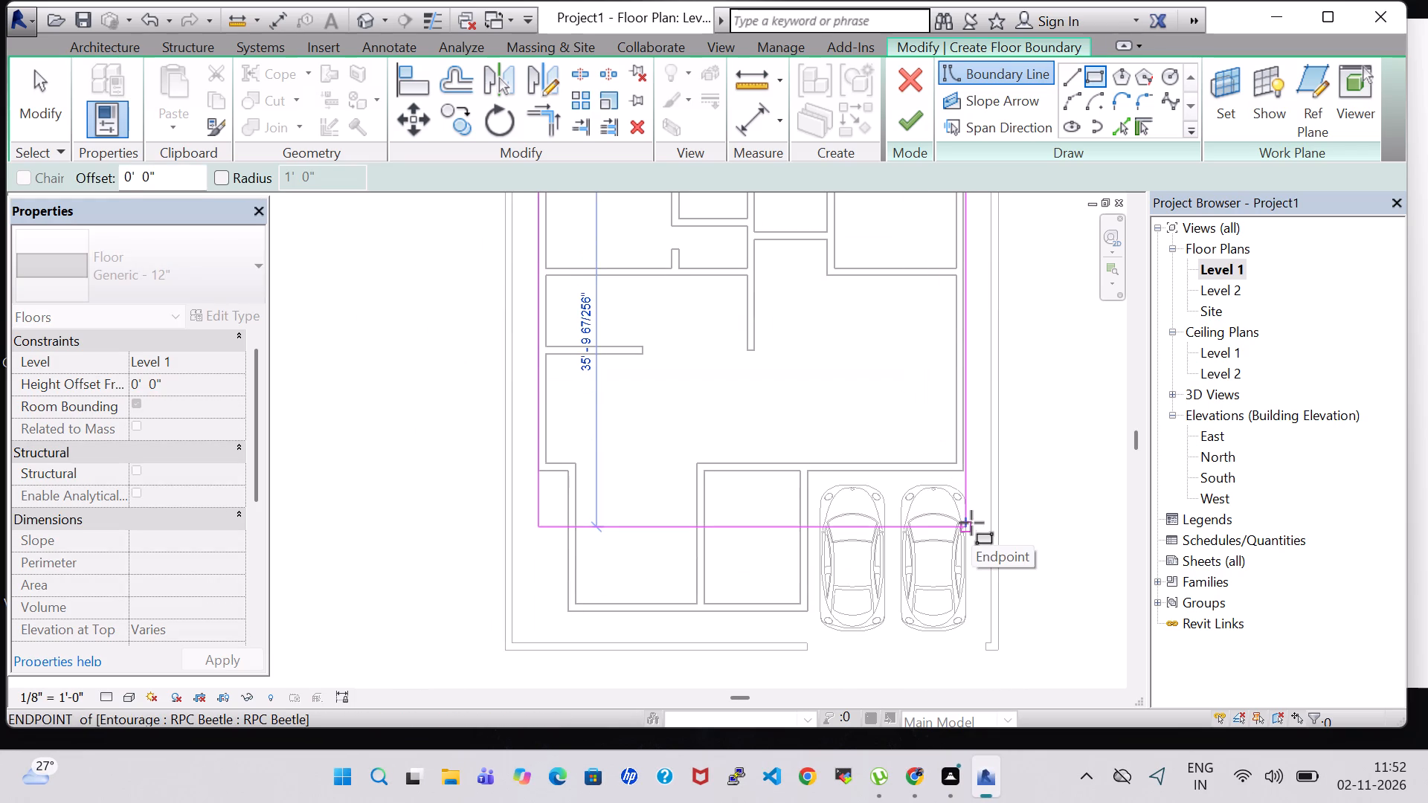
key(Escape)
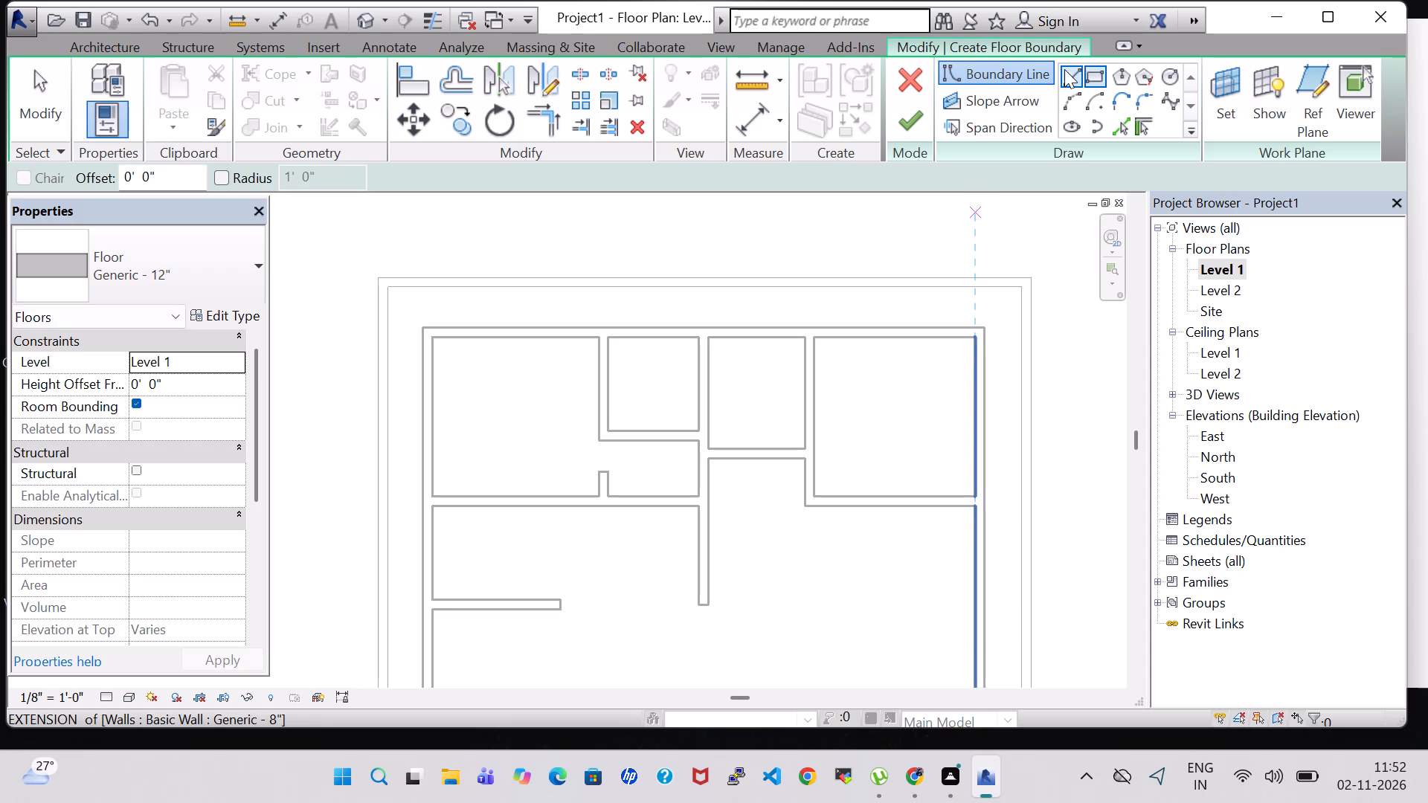
Draw floor boundary lines along the outer wall faces: 39' 4" north, 30' 7" east, and 14' 5" west along the wall behind the cars.
click(1064, 69)
click(424, 325)
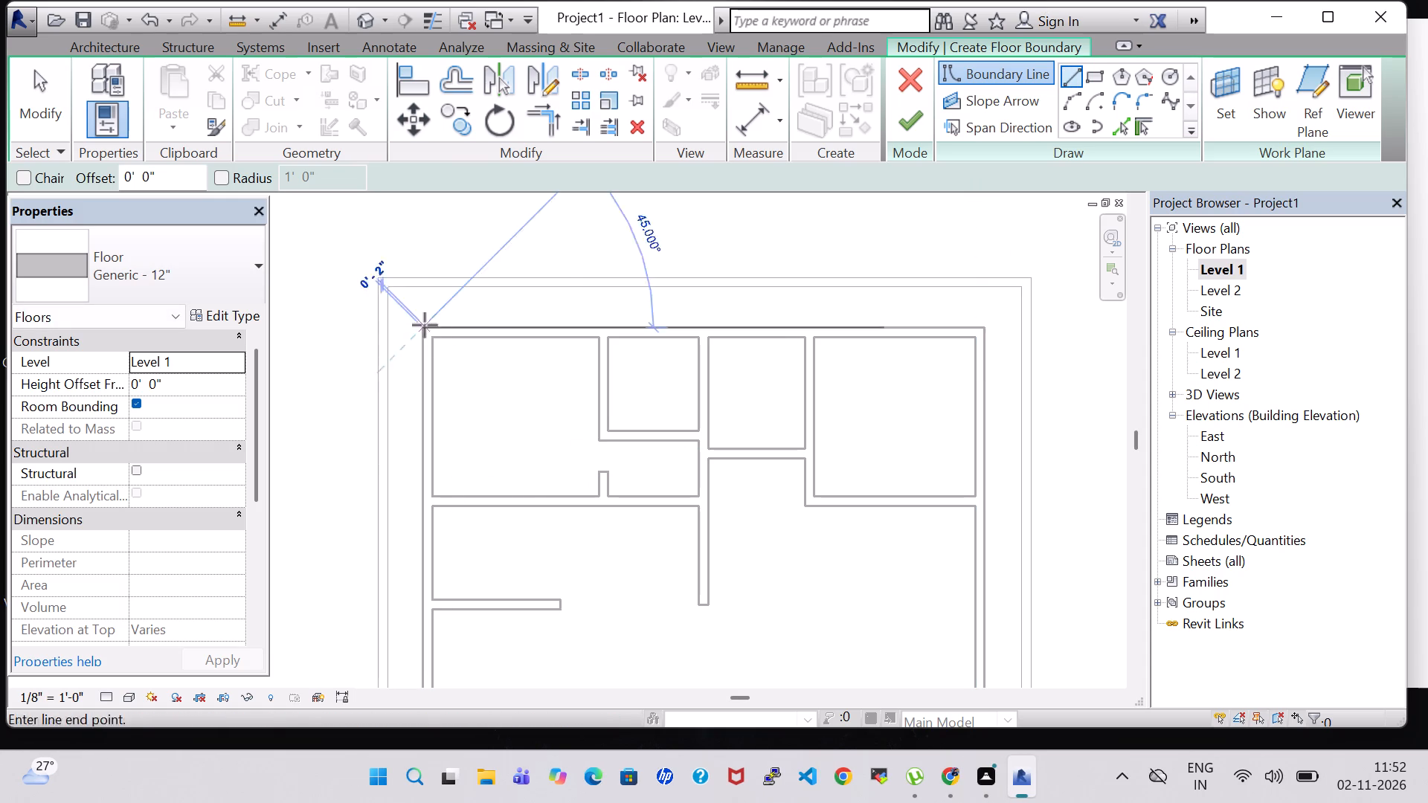
click(984, 329)
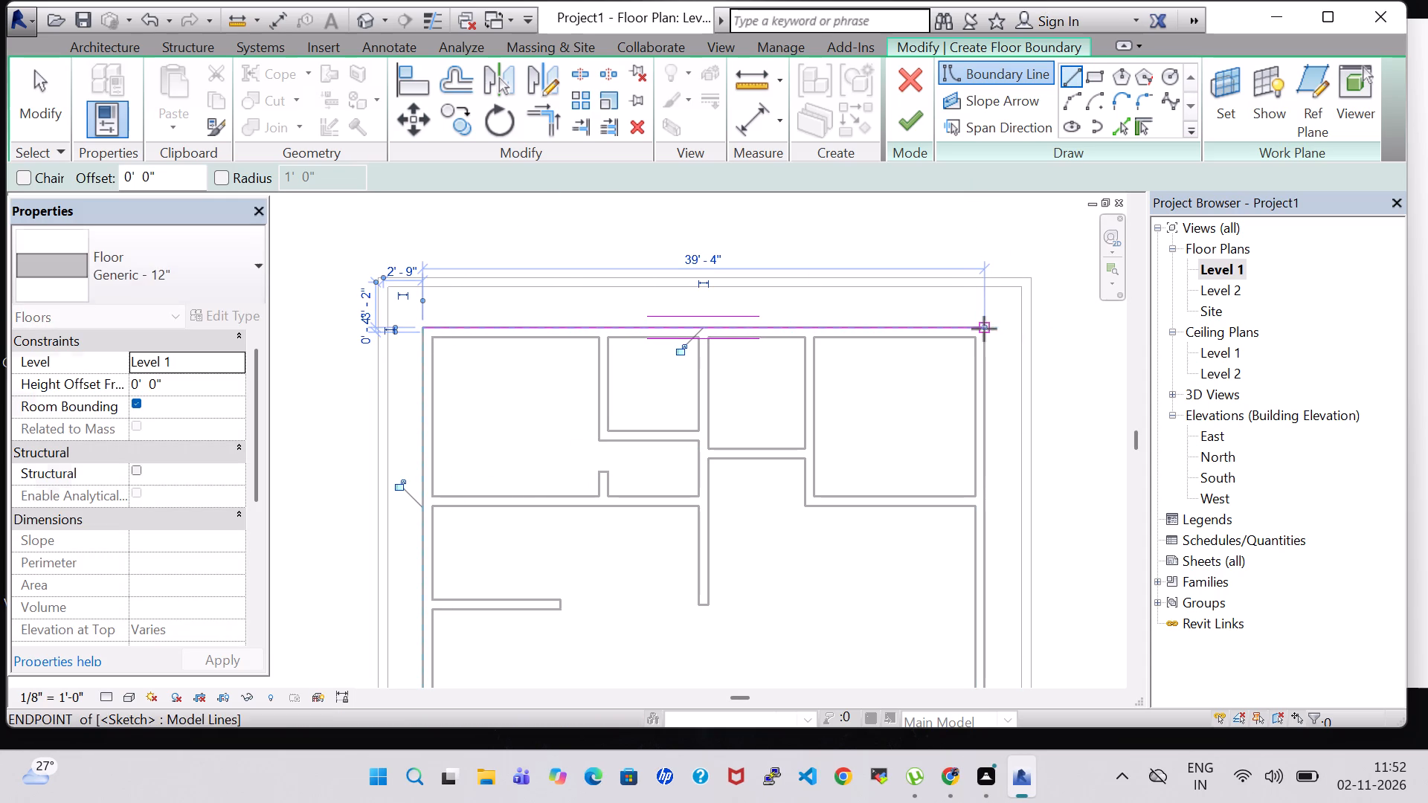
click(986, 330)
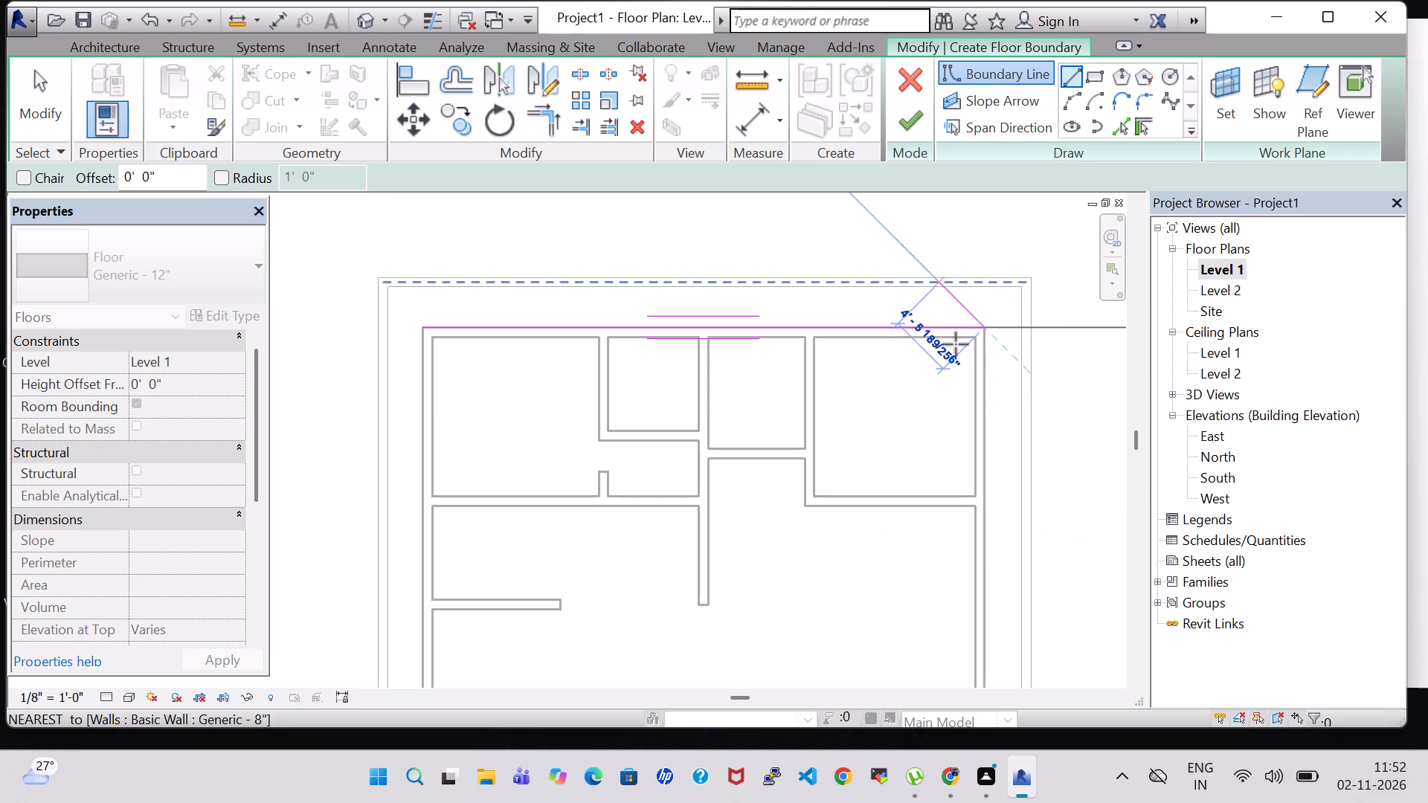
middle_drag(992, 617, 990, 557)
middle_drag(990, 420, 980, 373)
scroll(974, 286, down, 1)
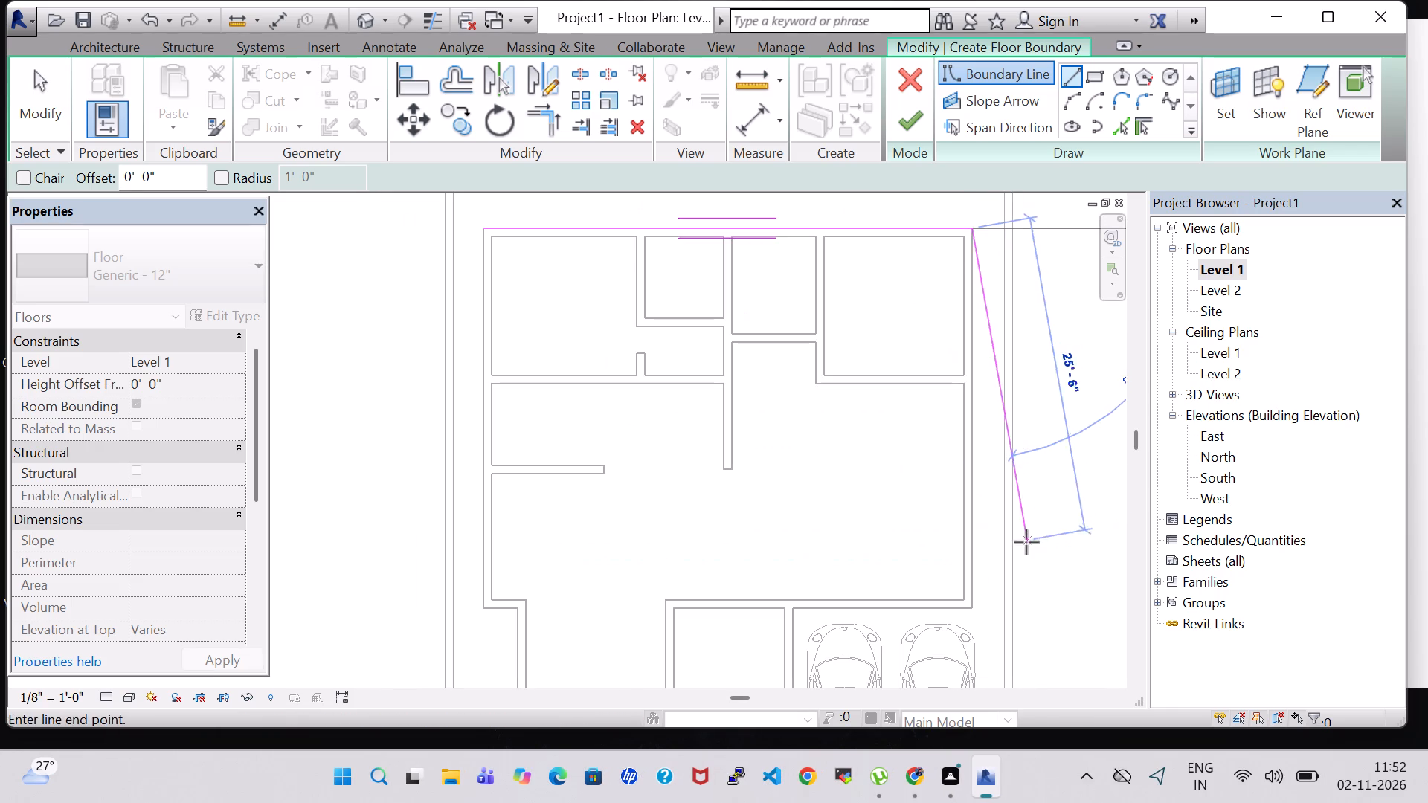
scroll(993, 610, up, 5)
click(953, 604)
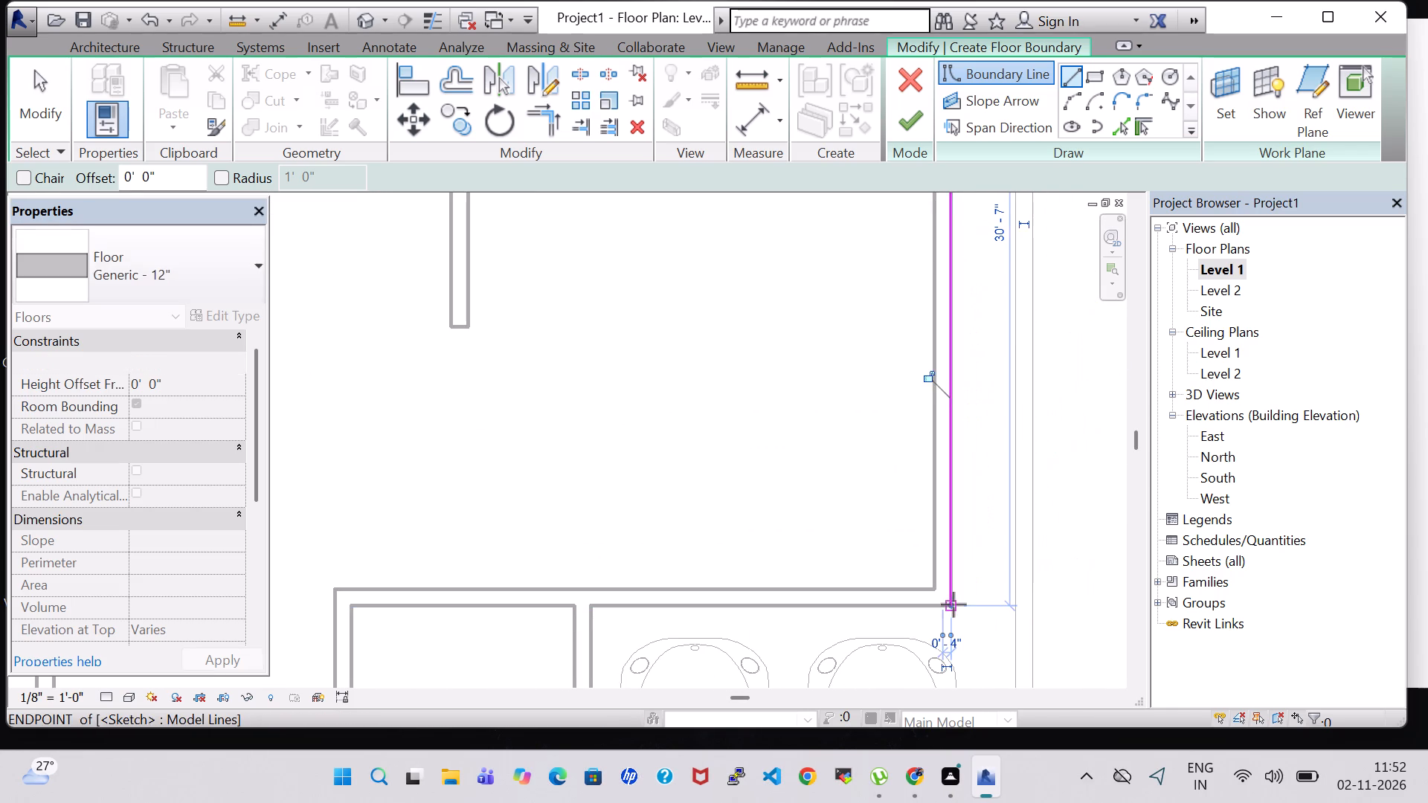
click(953, 604)
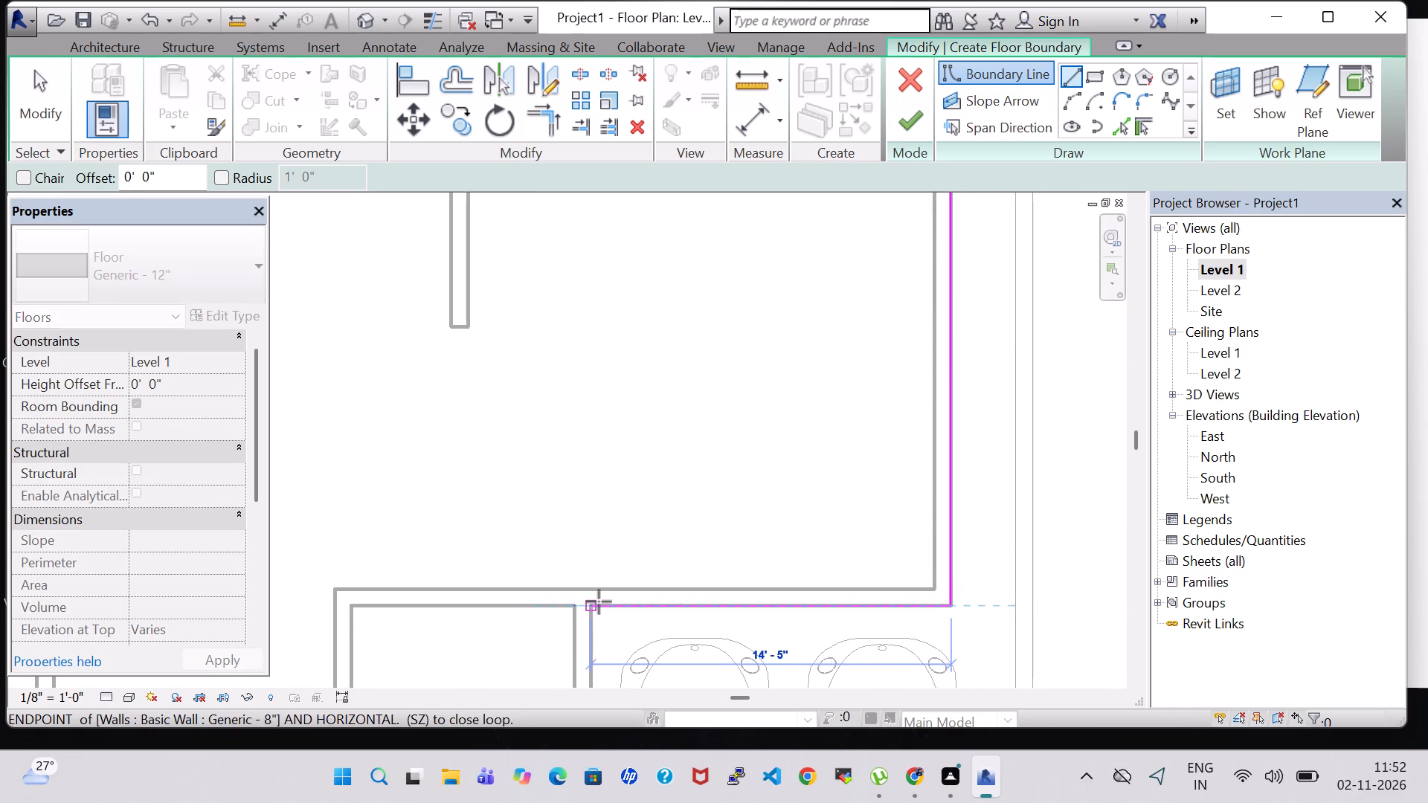
double_click(598, 607)
Continue the floor boundary 13' 0" south along the wall west of the cars, and along the south wall to the building's southwest corner.
middle_drag(672, 544, 692, 293)
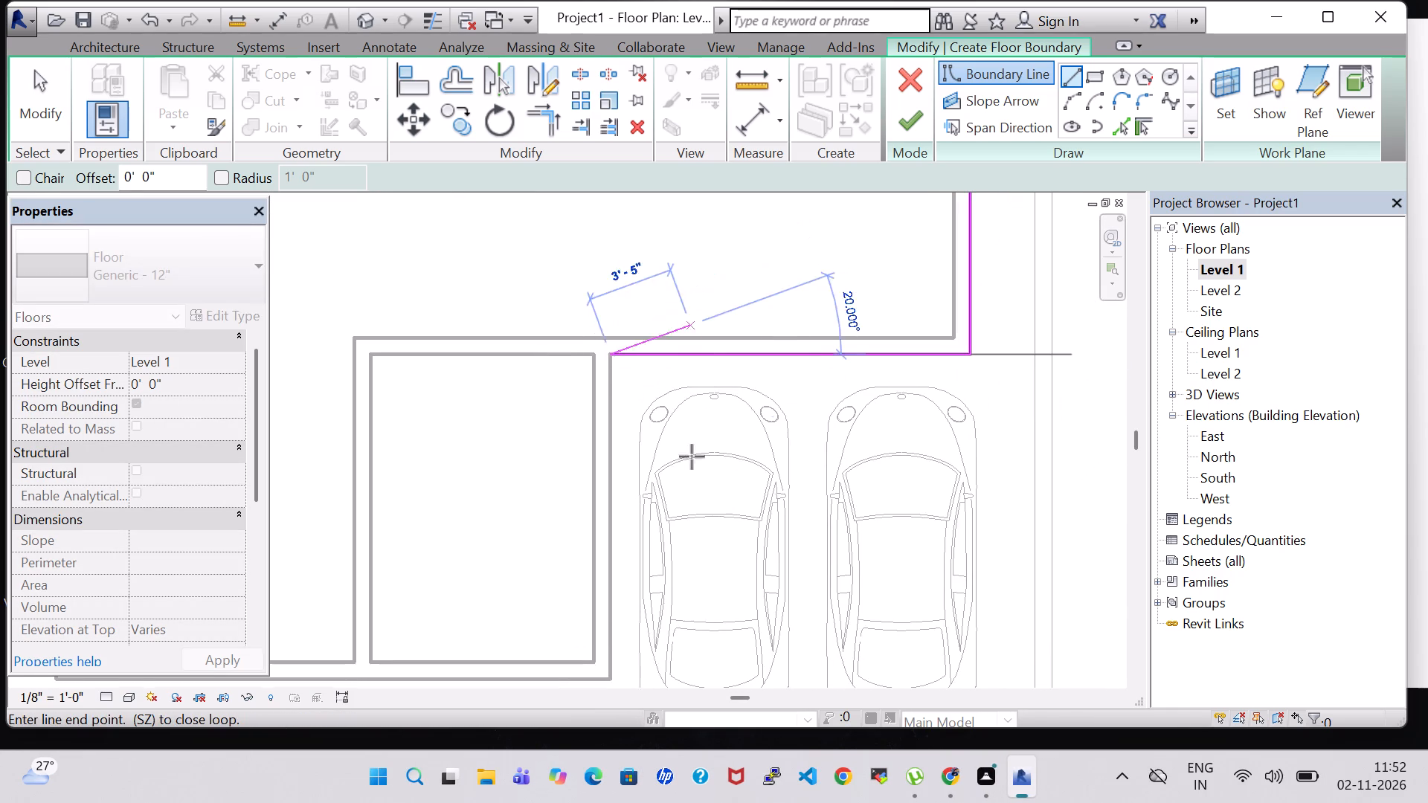
scroll(616, 685, up, 4)
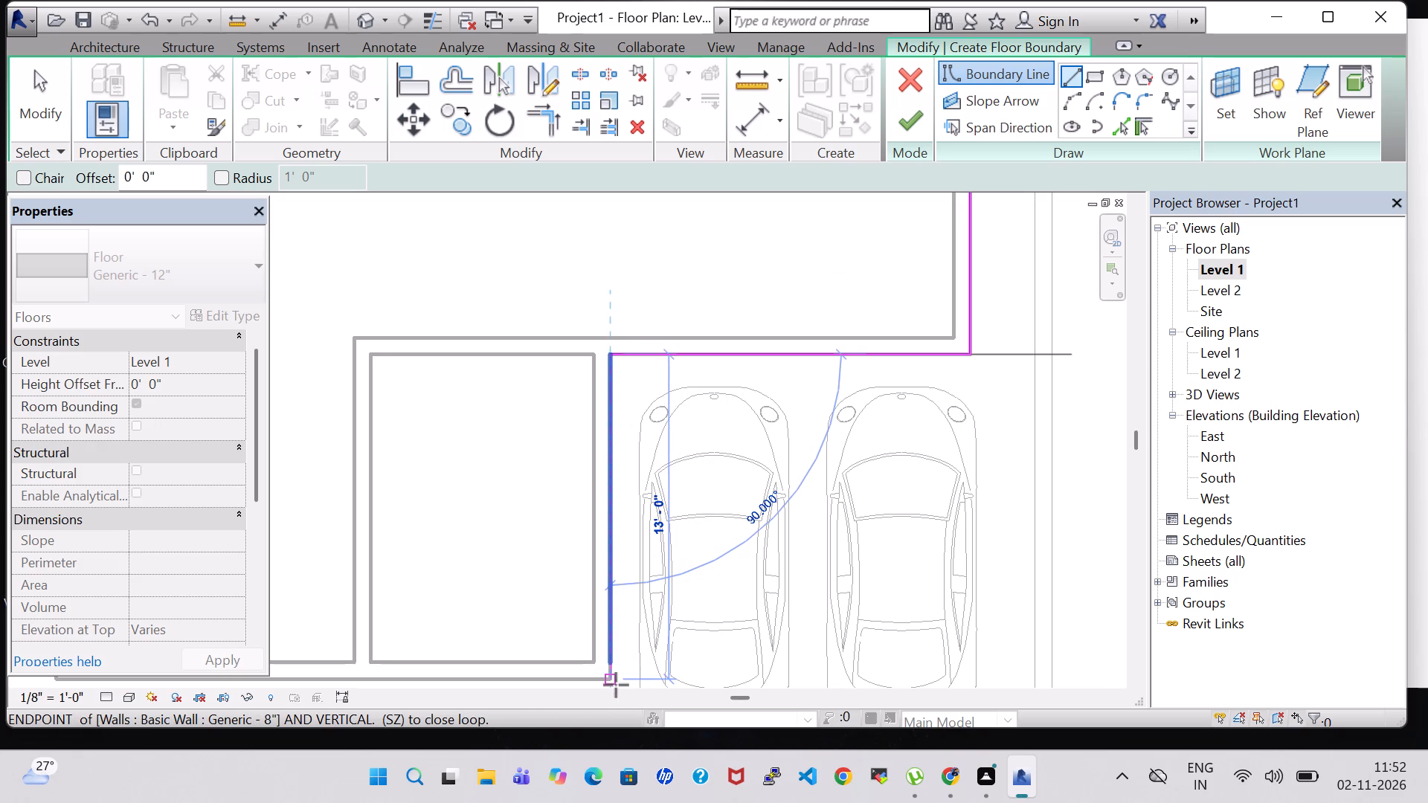
scroll(616, 685, up, 2)
middle_drag(616, 683, 634, 581)
click(622, 568)
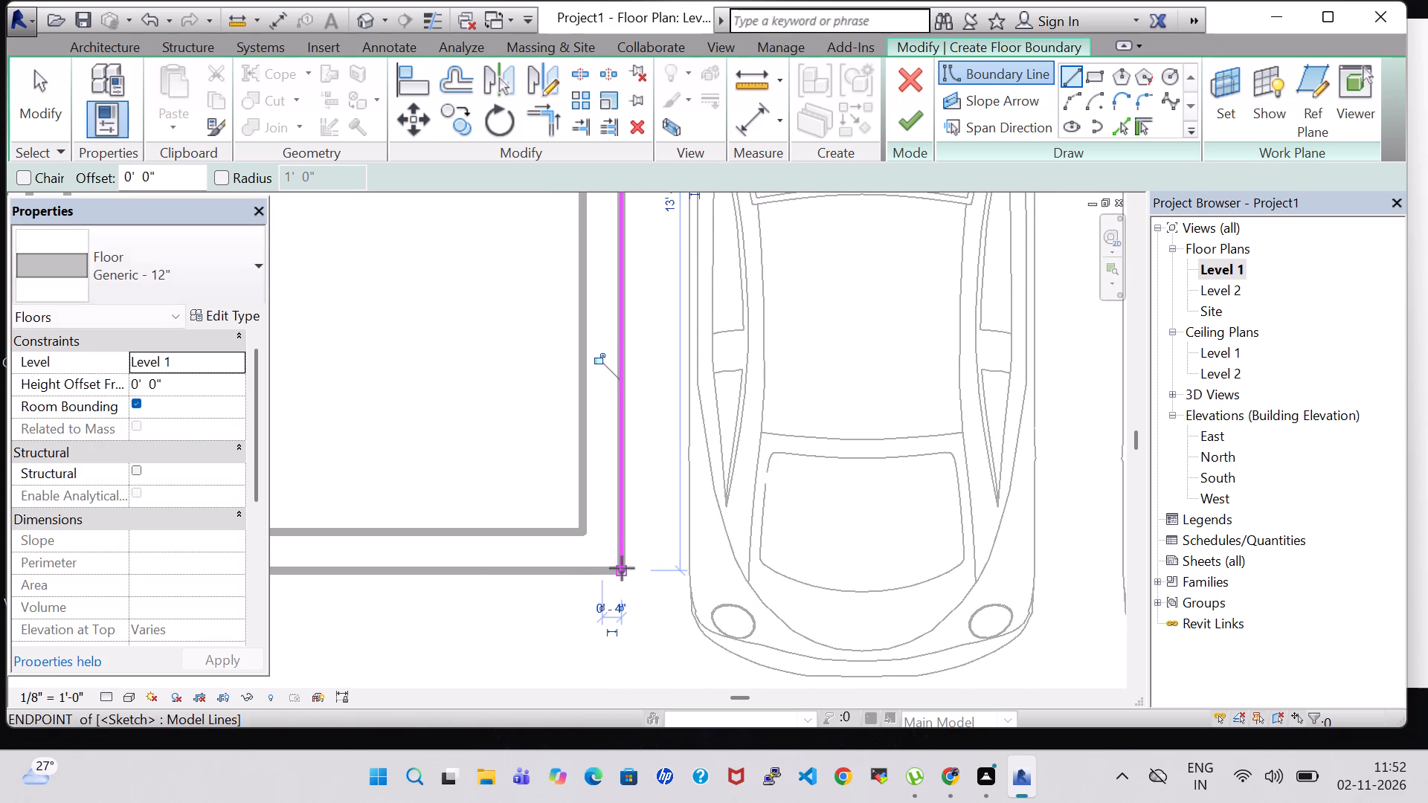
click(622, 568)
middle_drag(482, 573, 765, 519)
middle_drag(779, 516, 806, 512)
scroll(783, 511, down, 2)
scroll(576, 503, down, 3)
middle_drag(576, 503, 582, 503)
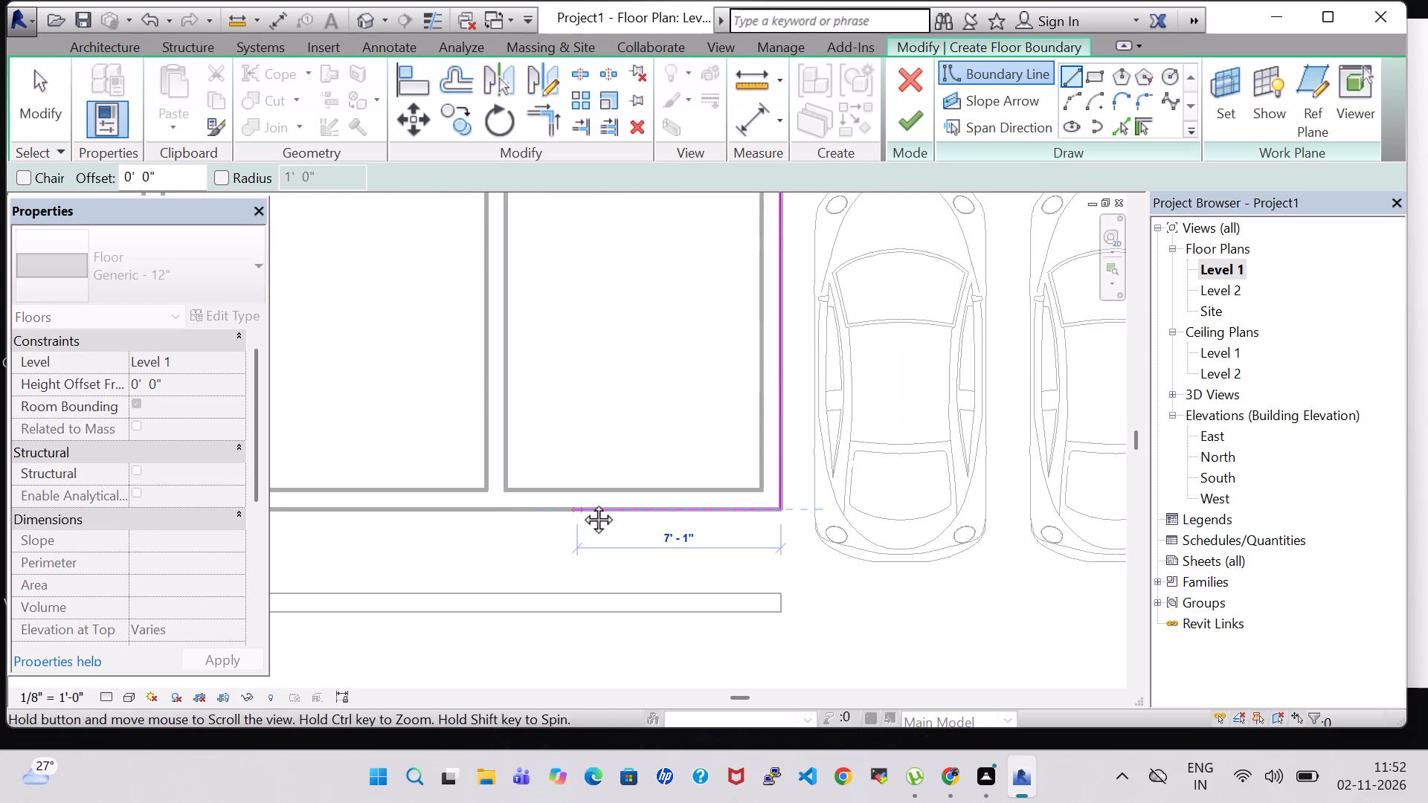
middle_drag(582, 503, 923, 481)
click(488, 488)
click(488, 488)
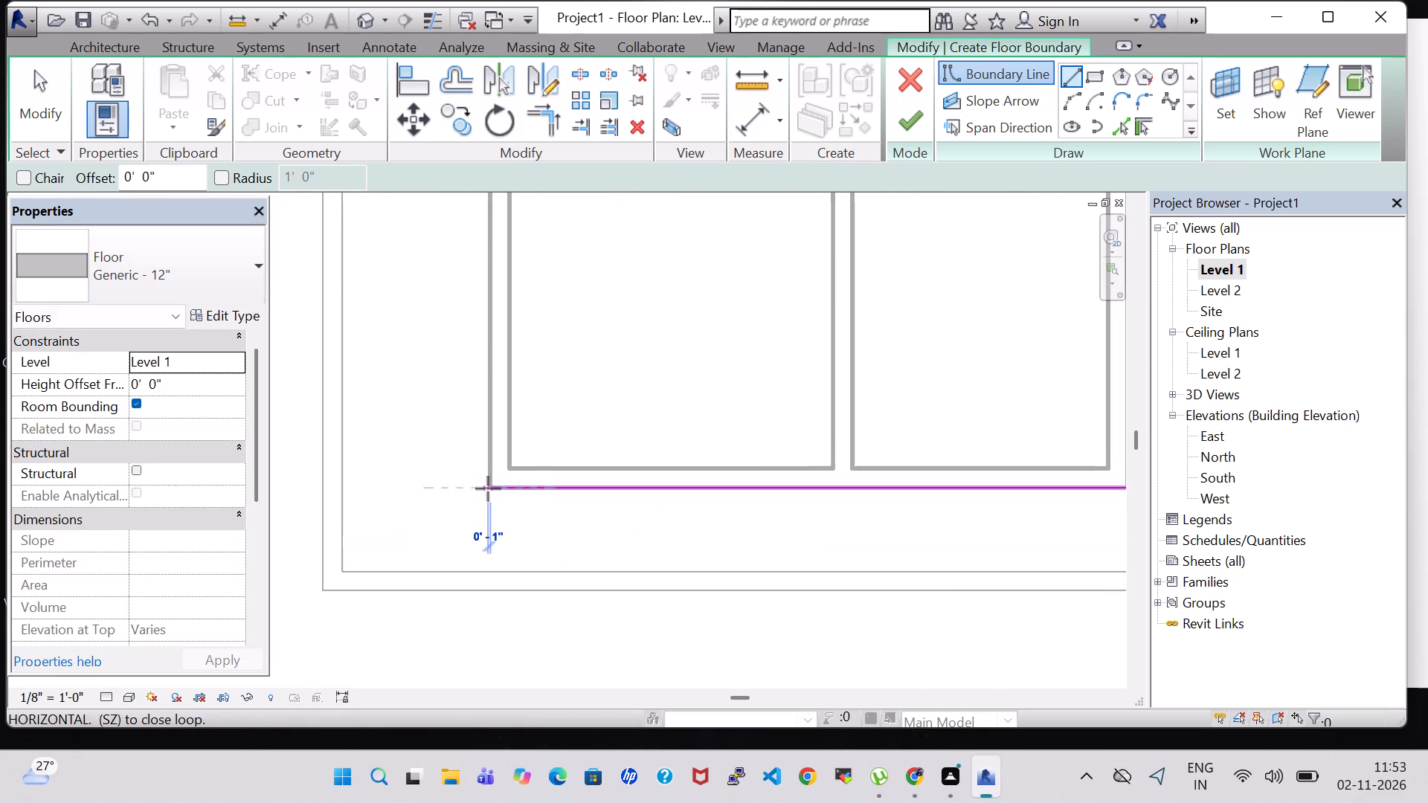
Trace the stepped west wall north, with a 30' 7" final line, to close the boundary at the northwest corner, and finish the floor.
middle_click(488, 291)
middle_drag(488, 297, 487, 677)
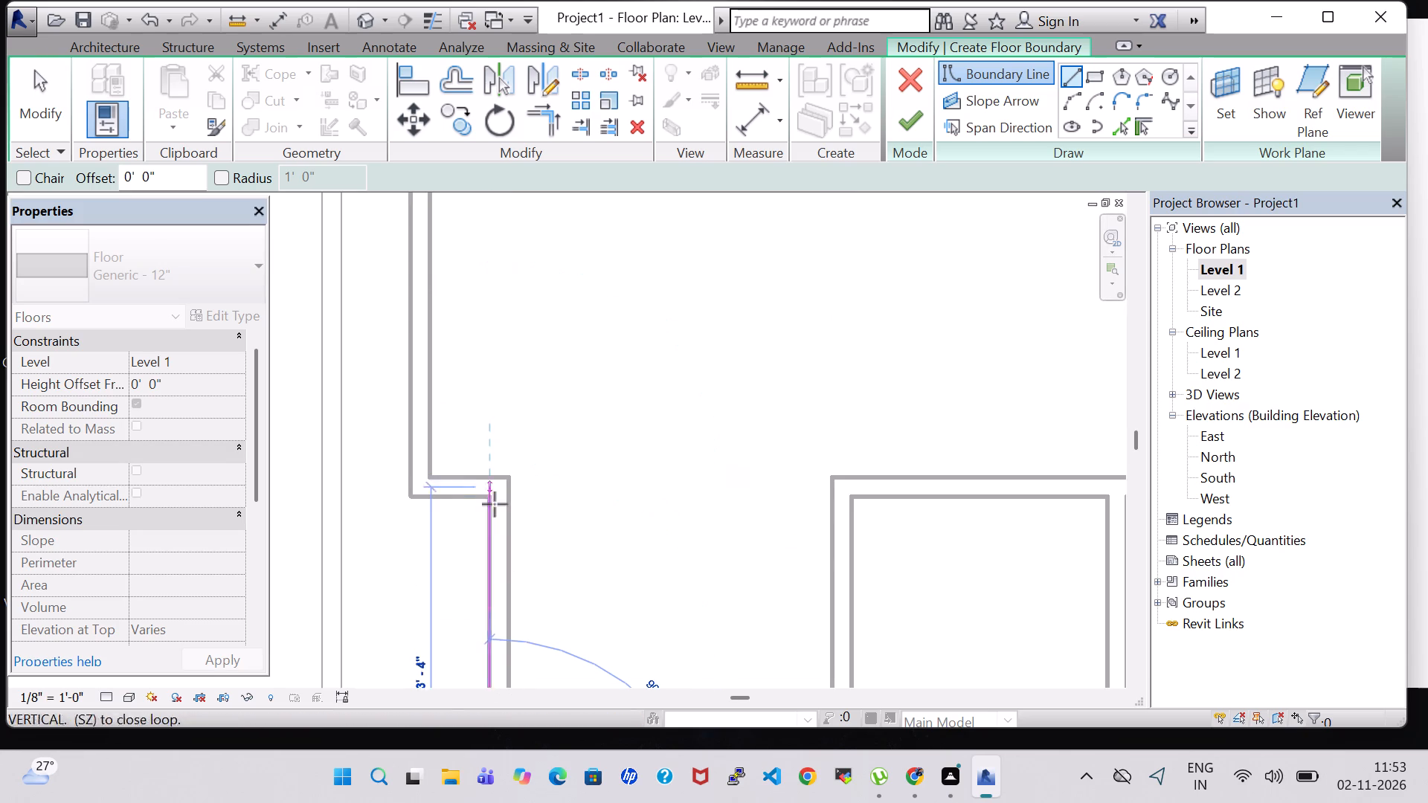
click(480, 505)
click(486, 499)
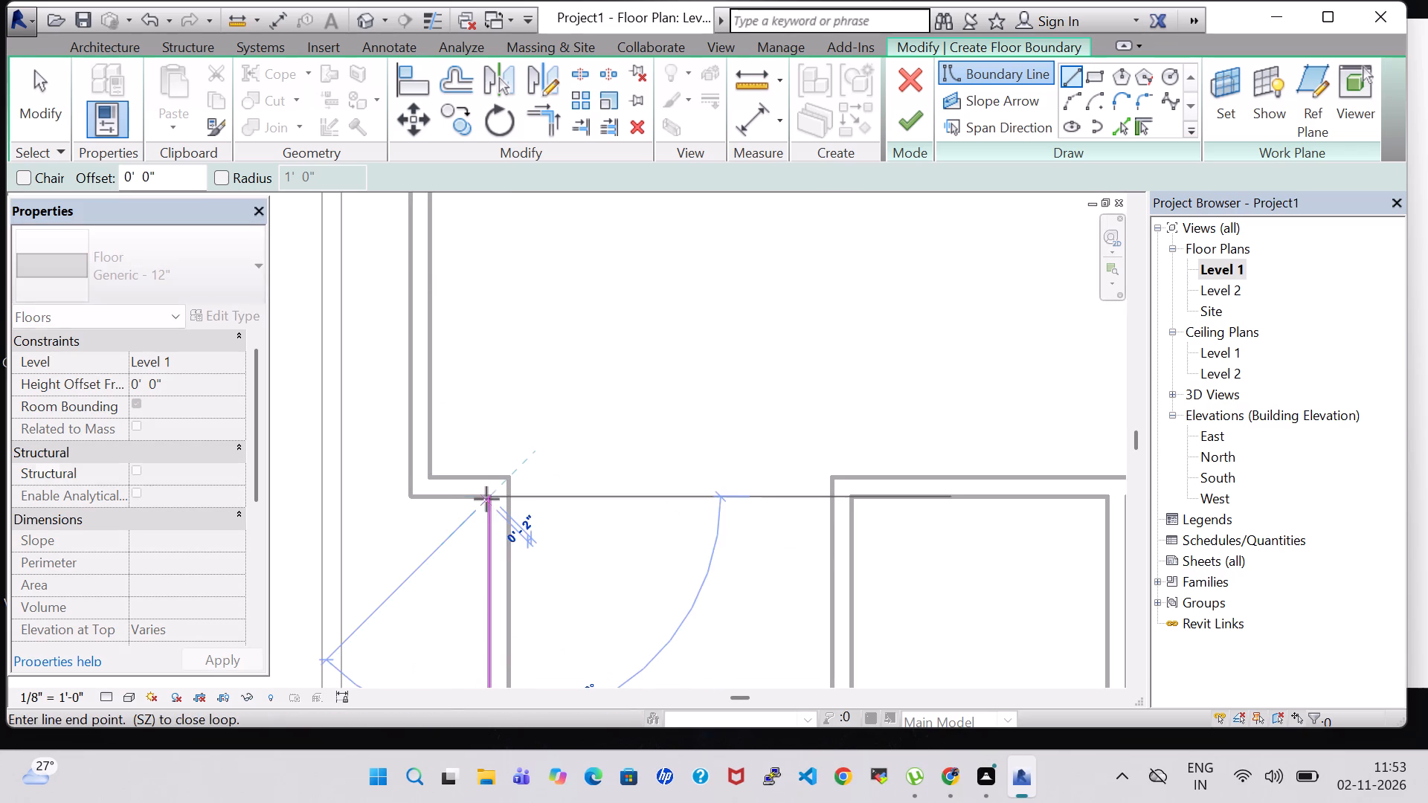
click(408, 496)
click(408, 496)
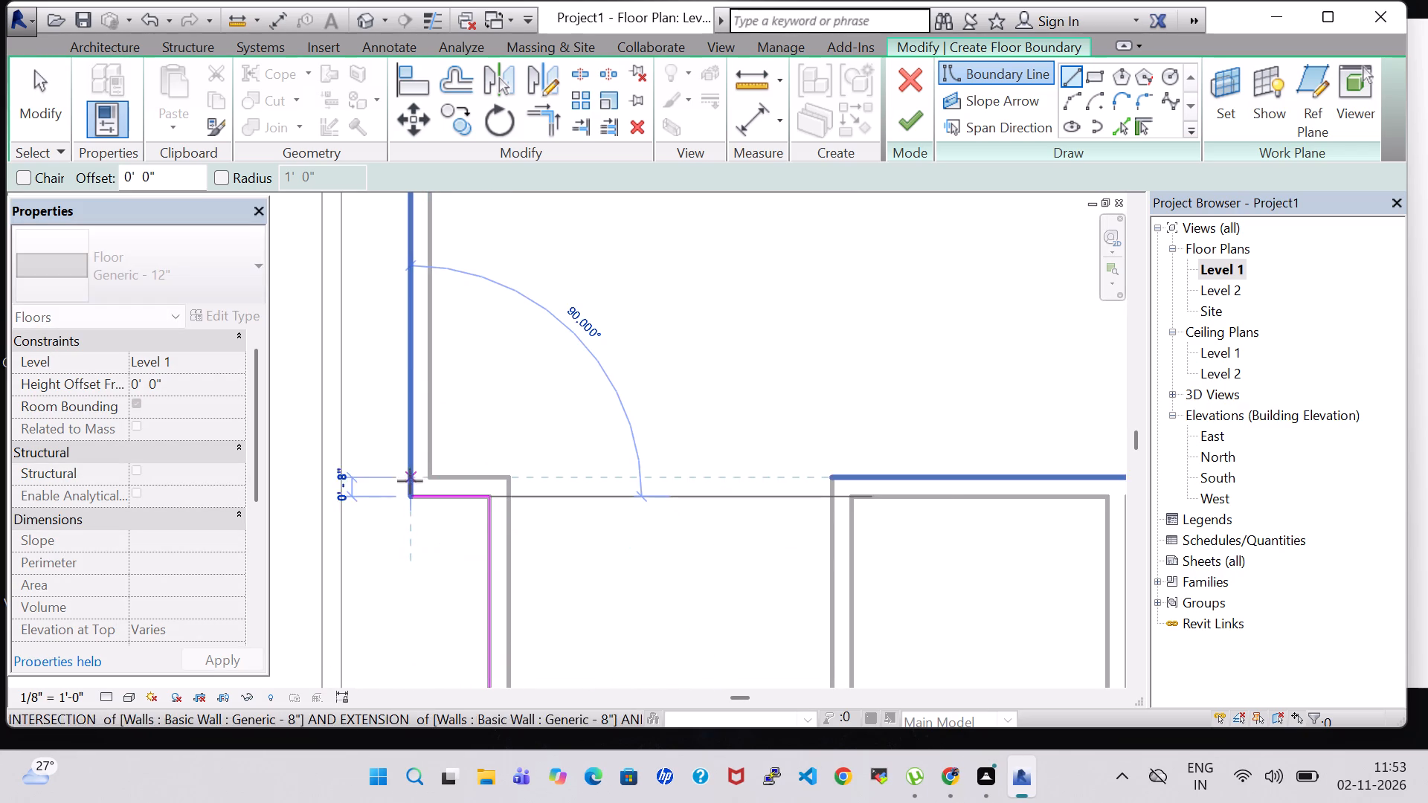
scroll(408, 379, down, 4)
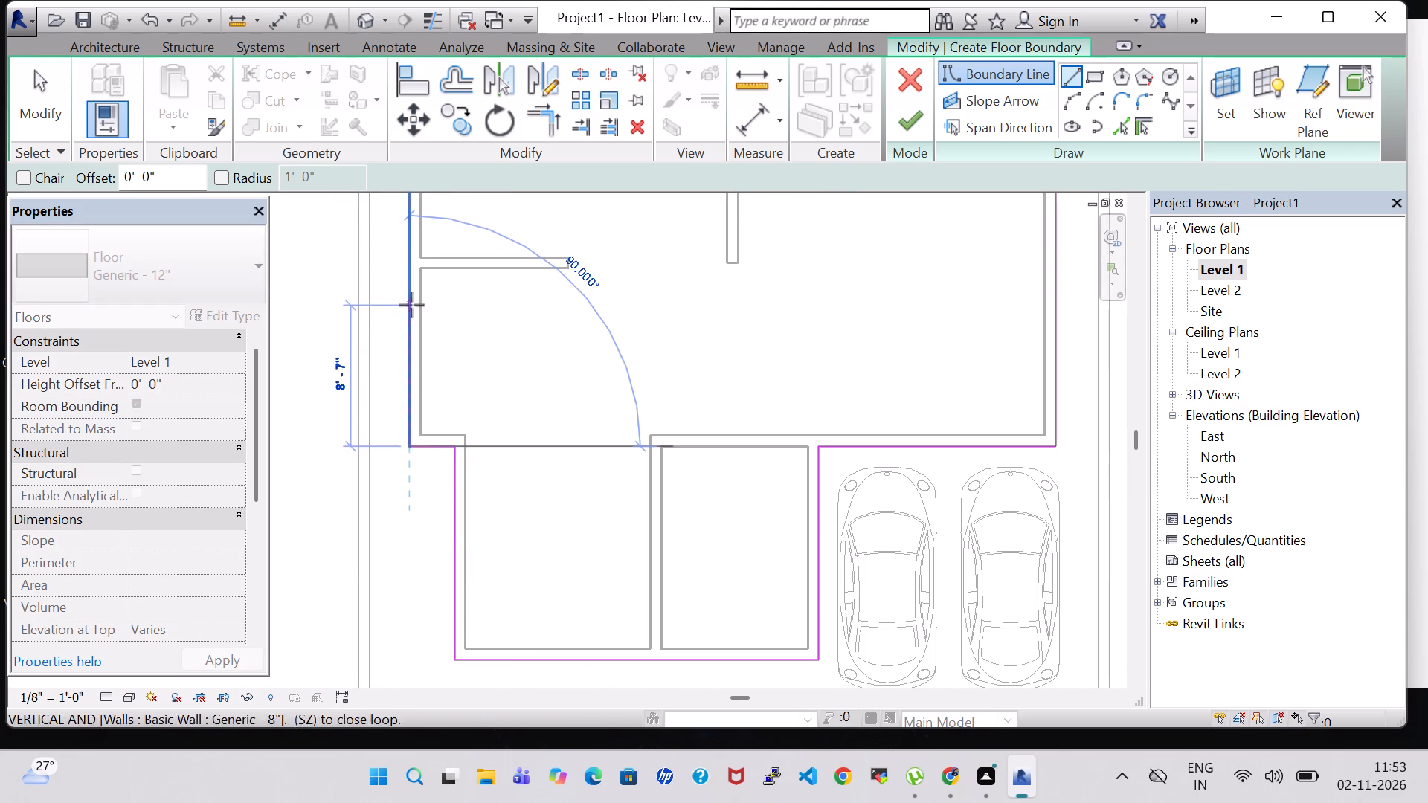
middle_drag(411, 305, 418, 684)
scroll(405, 335, up, 2)
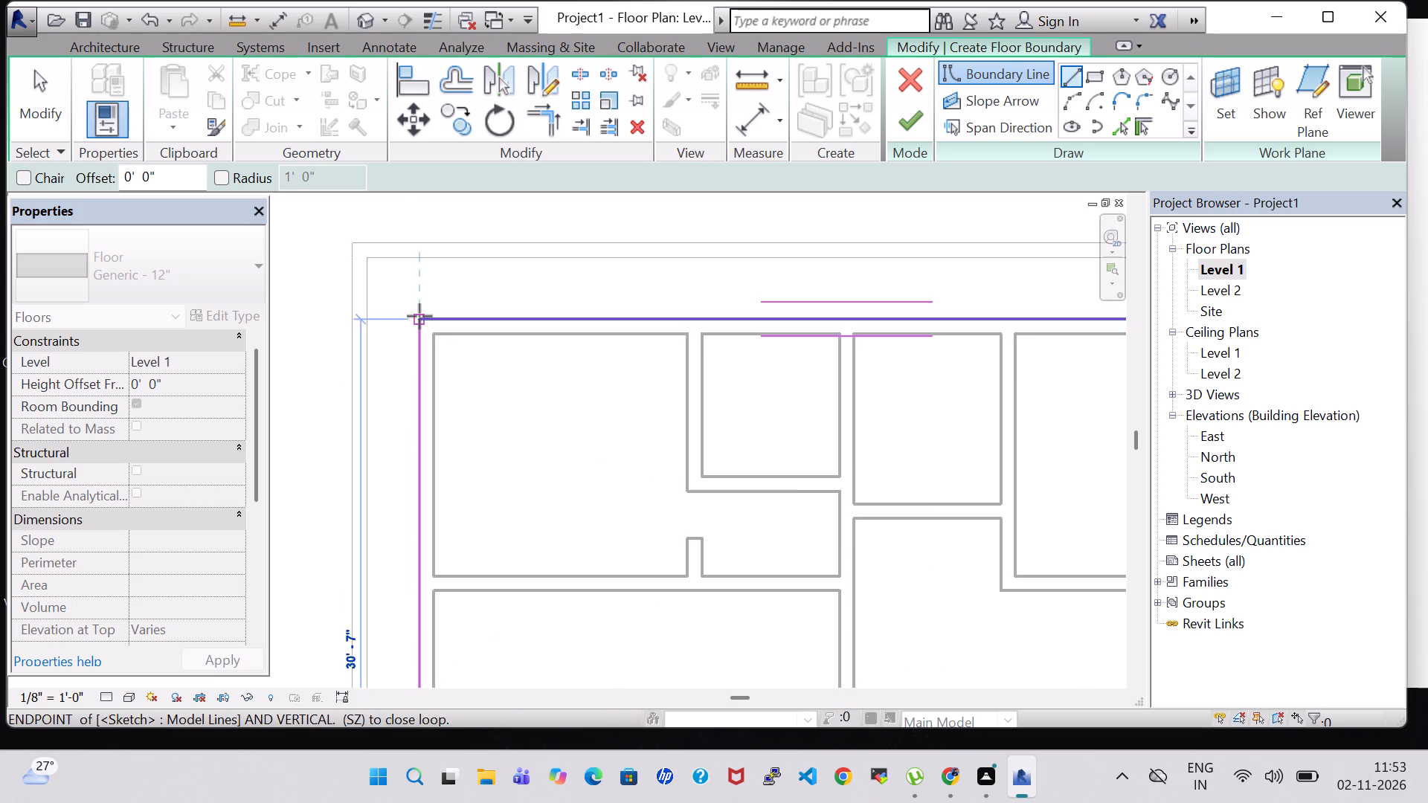
click(418, 316)
click(916, 120)
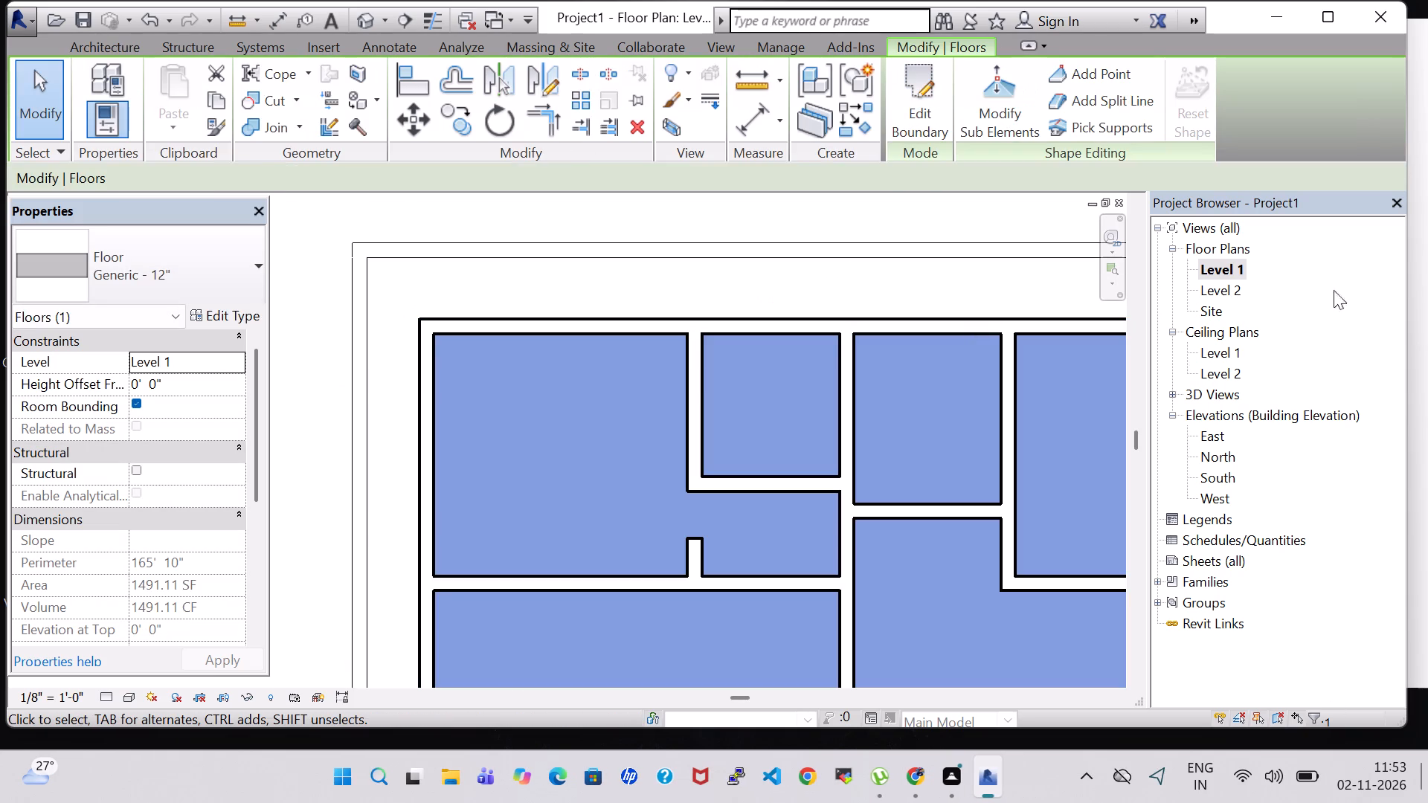
Examine the new floor slab in the default 3D view, from above and from below.
click(361, 27)
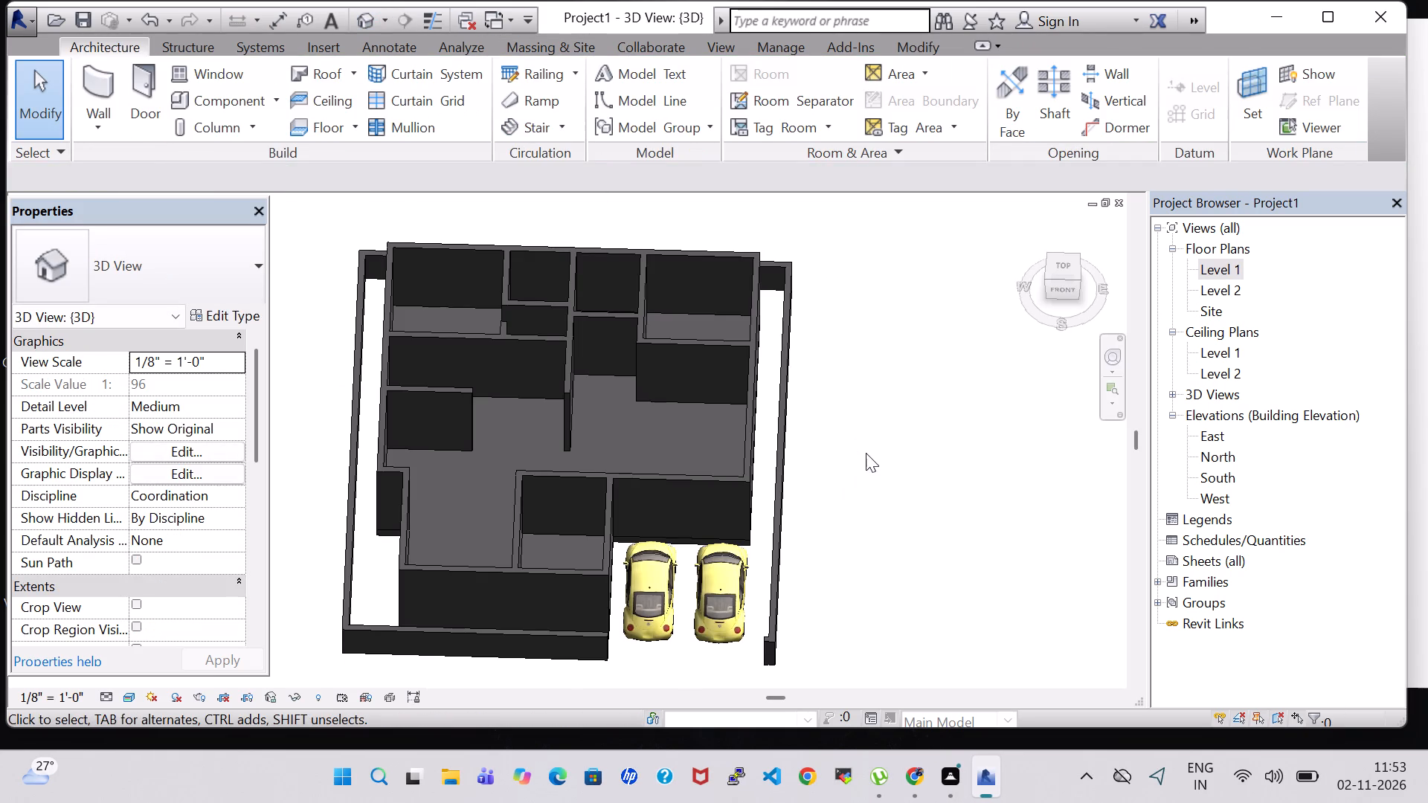
scroll(869, 456, up, 1)
shift+middle_click(869, 456)
scroll(871, 417, down, 2)
middle_drag(872, 429, 892, 428)
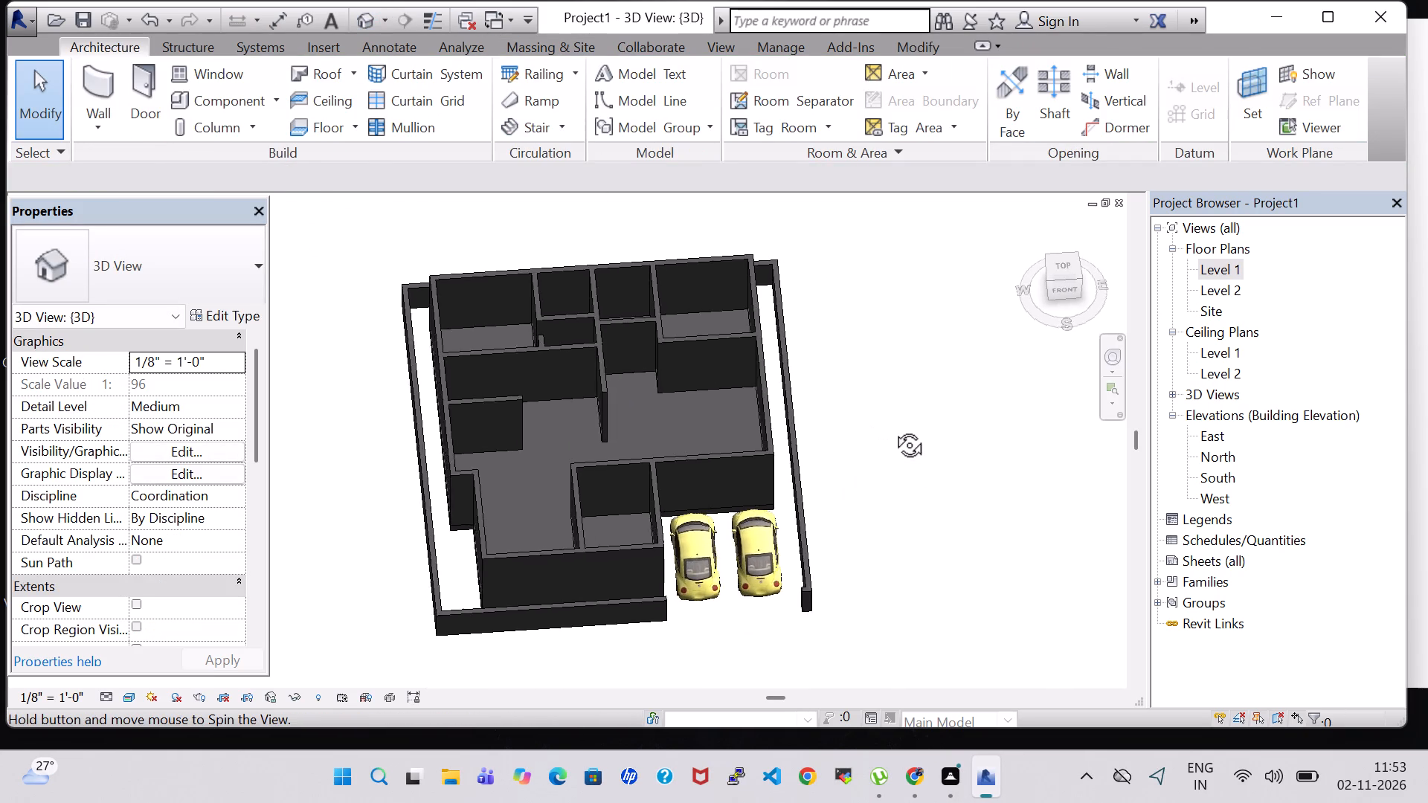
middle_drag(892, 428, 875, 439)
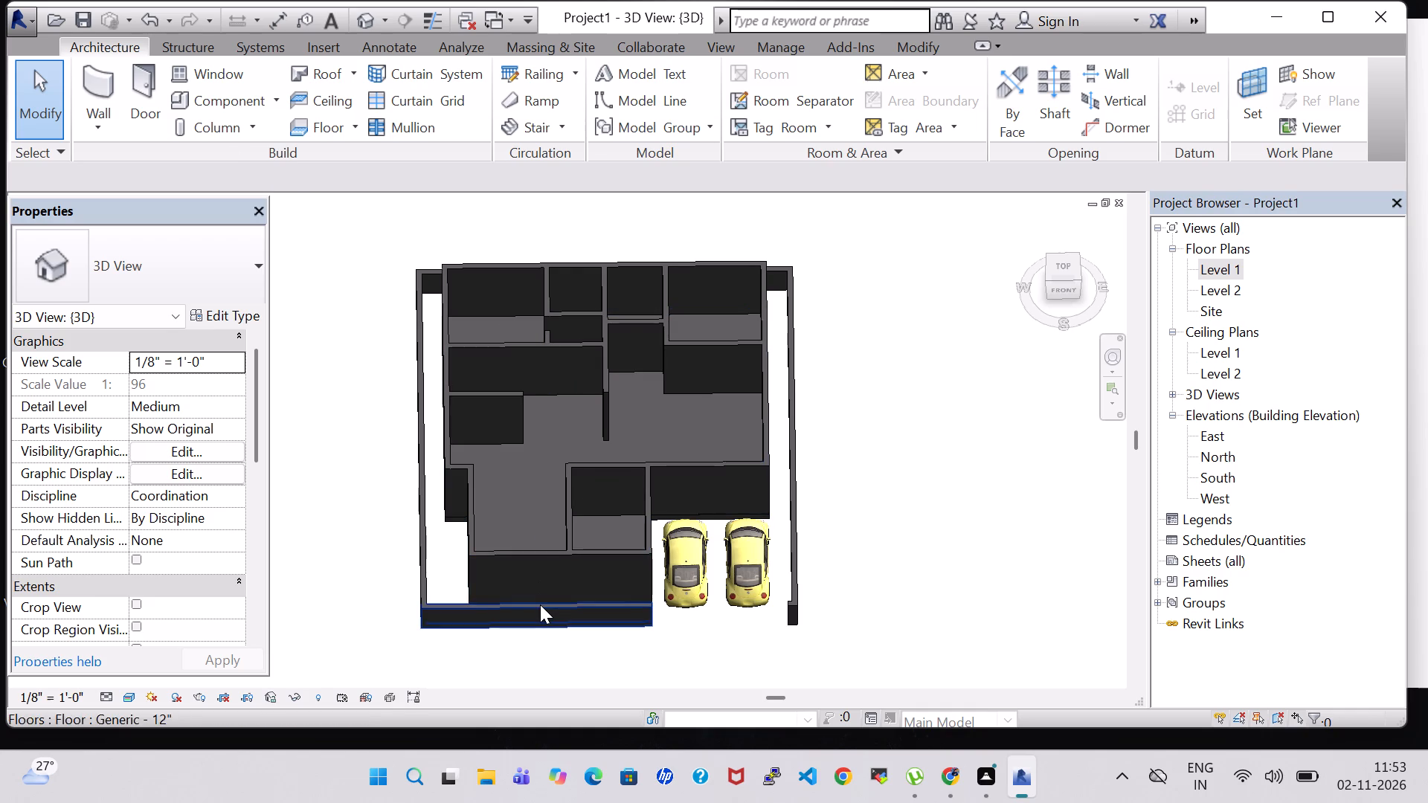
scroll(636, 570, up, 4)
shift+middle_drag(1006, 497, 984, 303)
shift+middle_drag(973, 552, 974, 390)
shift+middle_drag(975, 381, 975, 358)
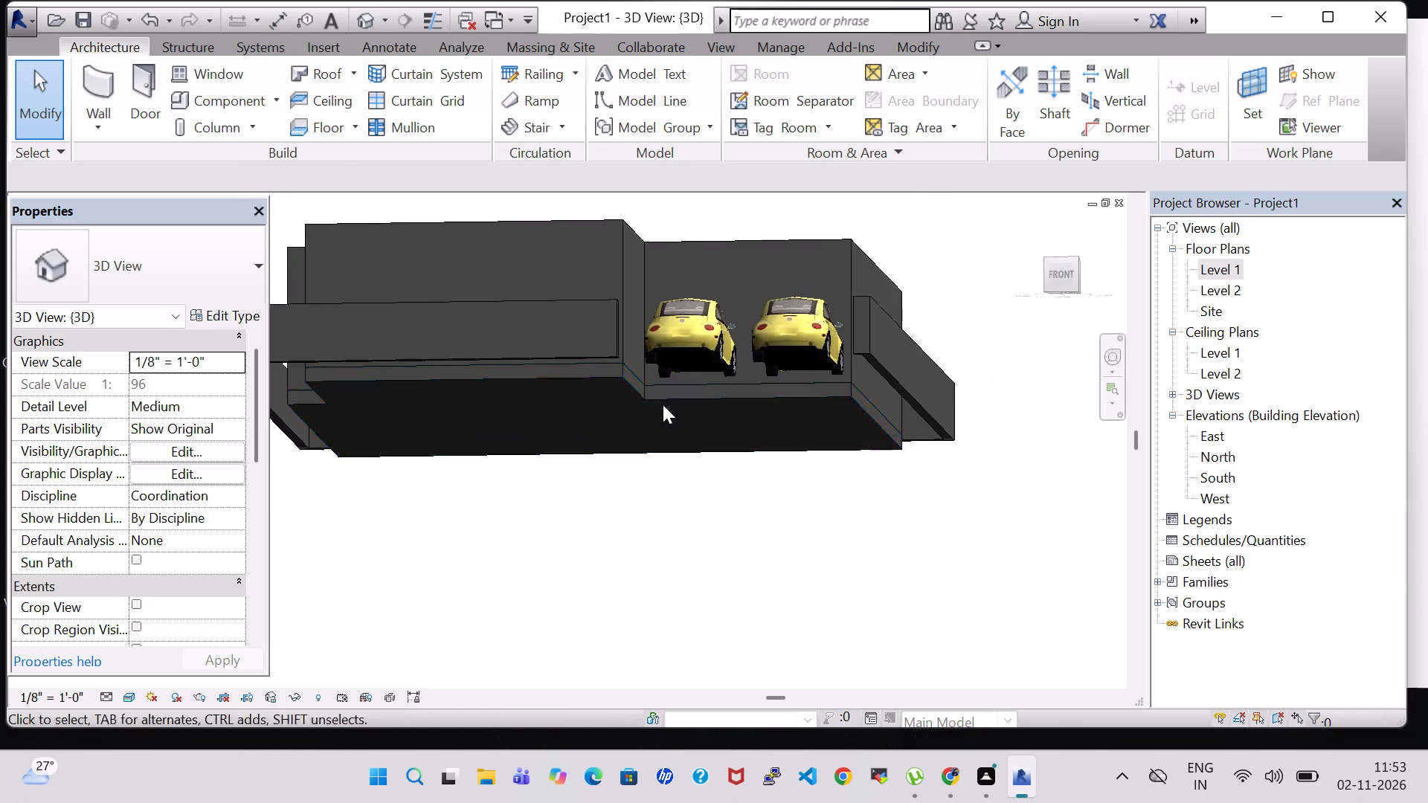
Change the house floor's type to Wood Truss Joist 12" - Carpet Finish.
click(655, 400)
click(179, 278)
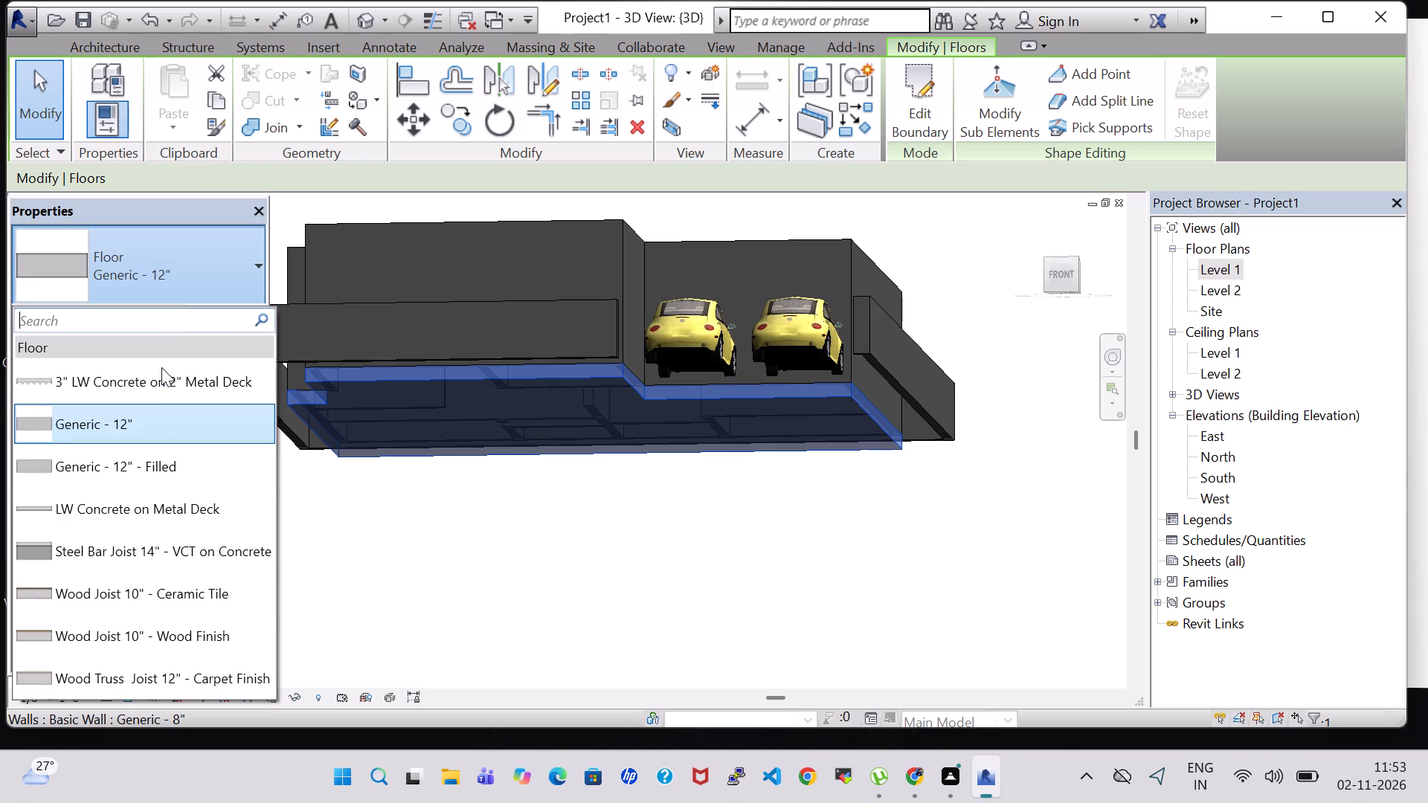
click(198, 686)
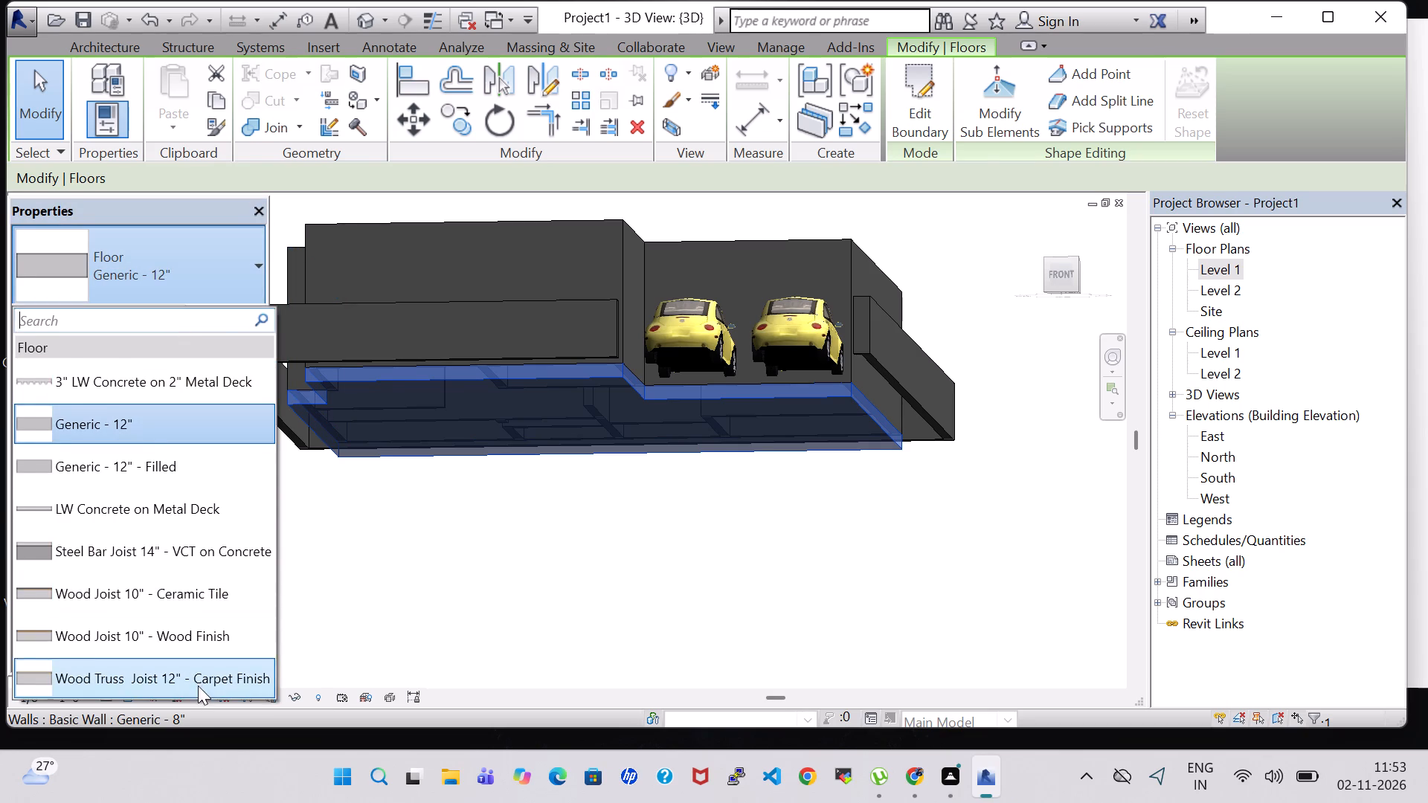
click(644, 555)
Look over the house in 3D and reopen the Level 1 floor plan to view the whole floor layout.
middle_drag(982, 359, 1004, 515)
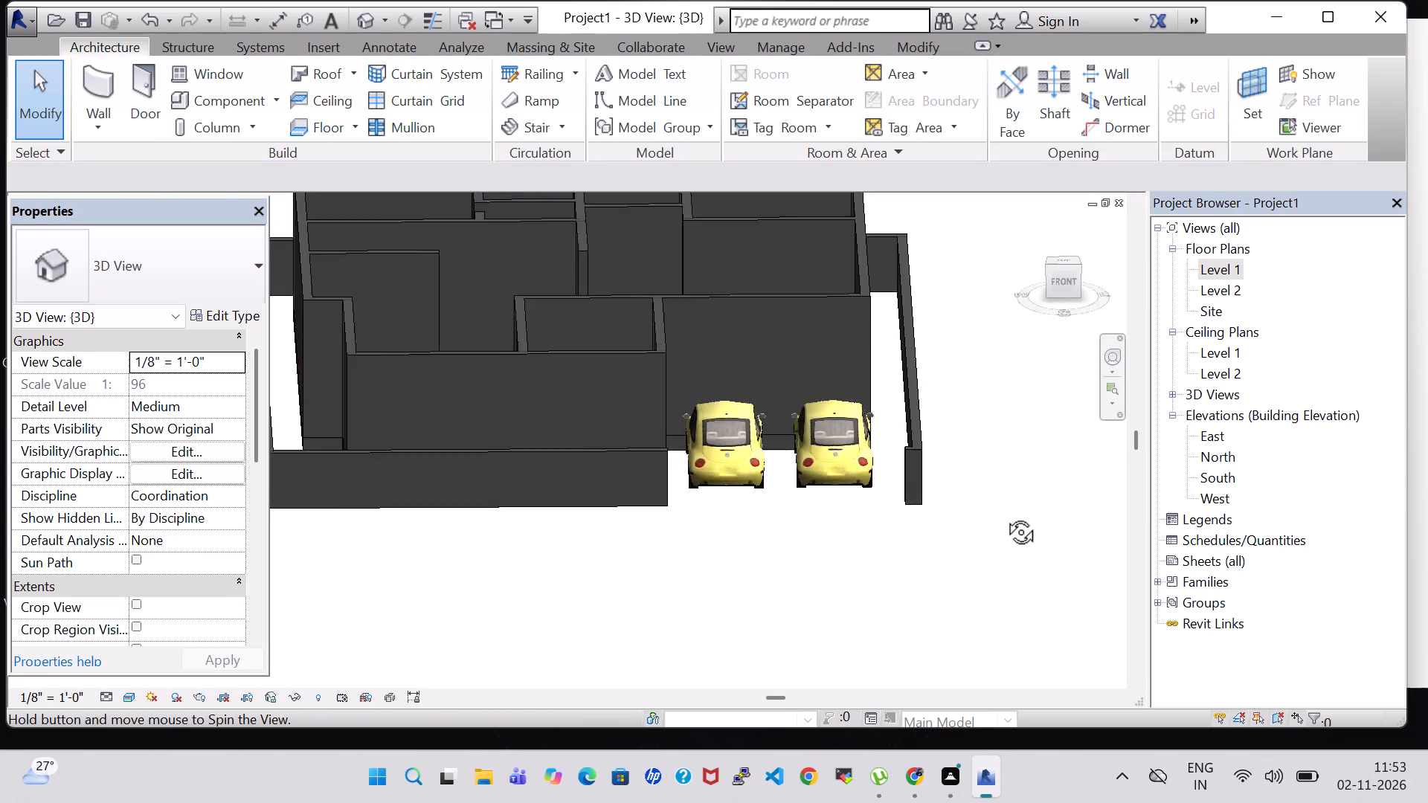
middle_drag(1004, 515, 1006, 581)
double_click(1222, 270)
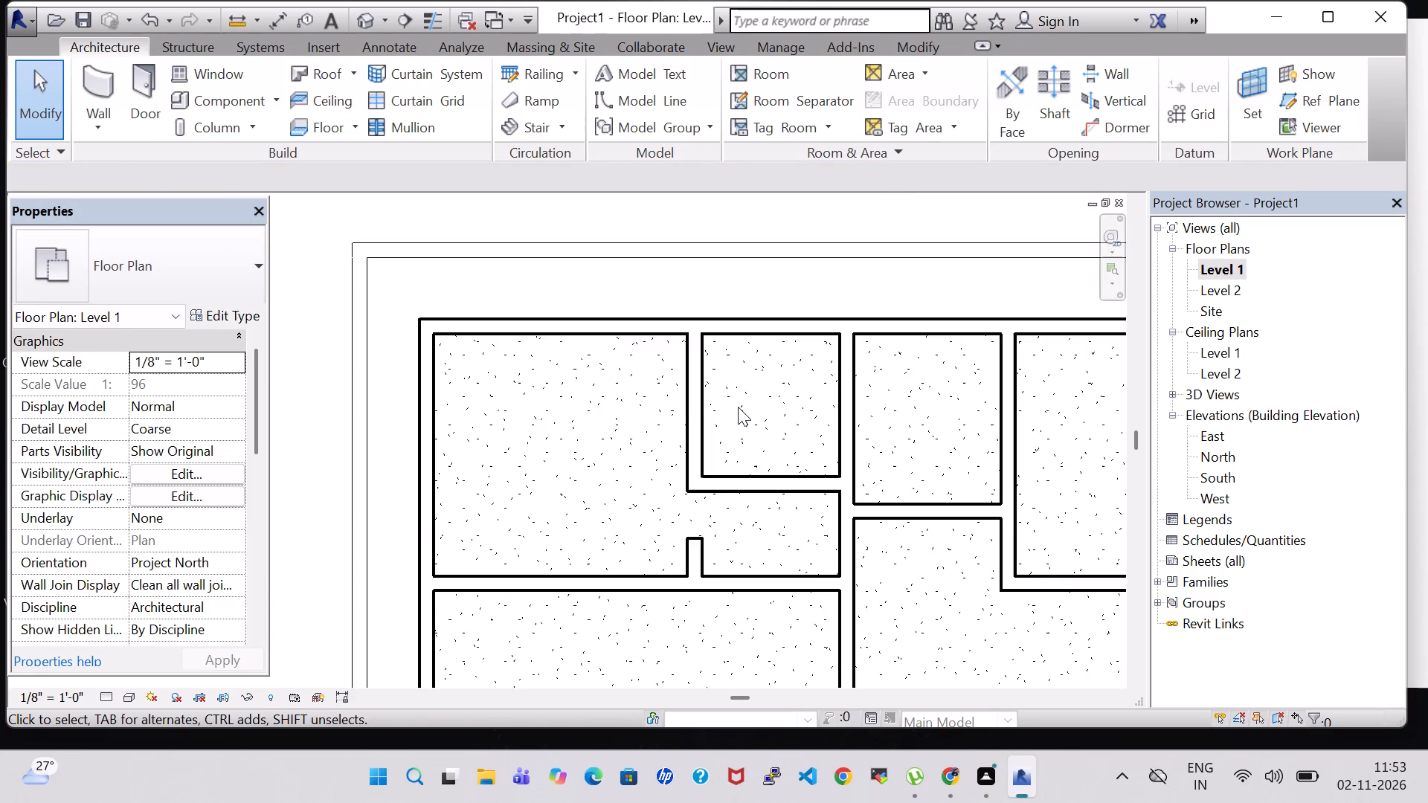
scroll(738, 407, down, 8)
middle_drag(907, 512, 846, 441)
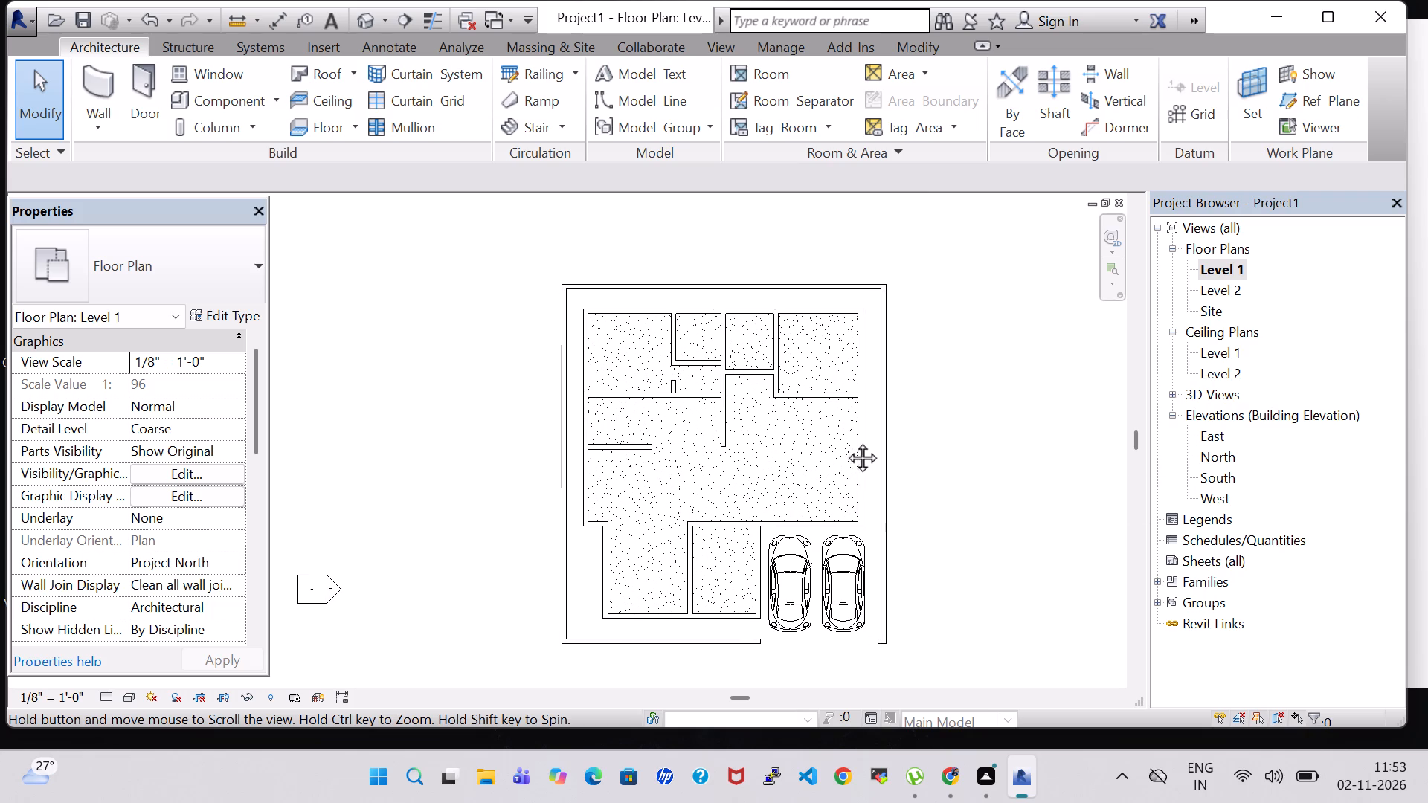
Start a toposurface at 0' 0" absolute elevation, placing points at the south boundary wall's inner east end and the house's nearby southeast outer corner.
middle_drag(846, 441, 847, 434)
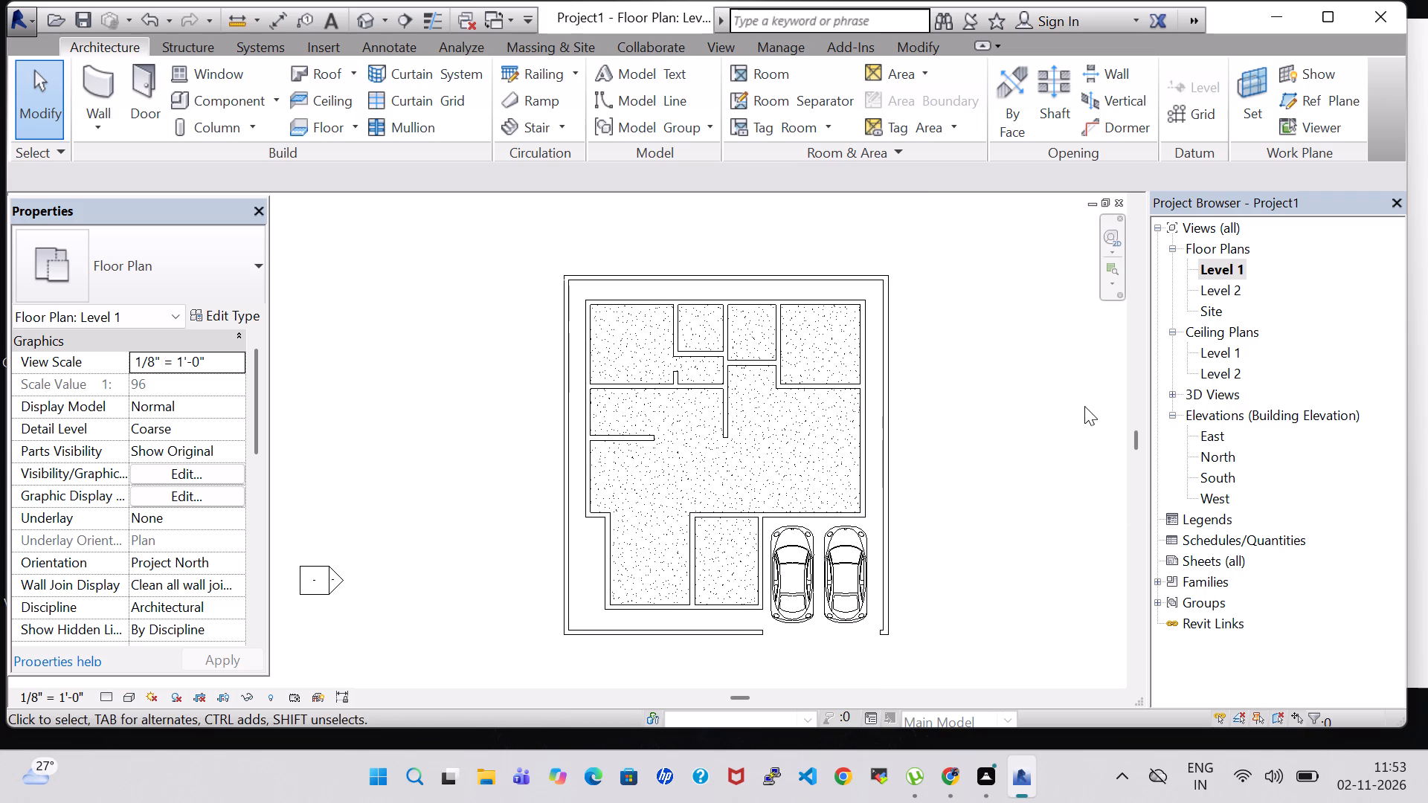
click(575, 39)
click(544, 115)
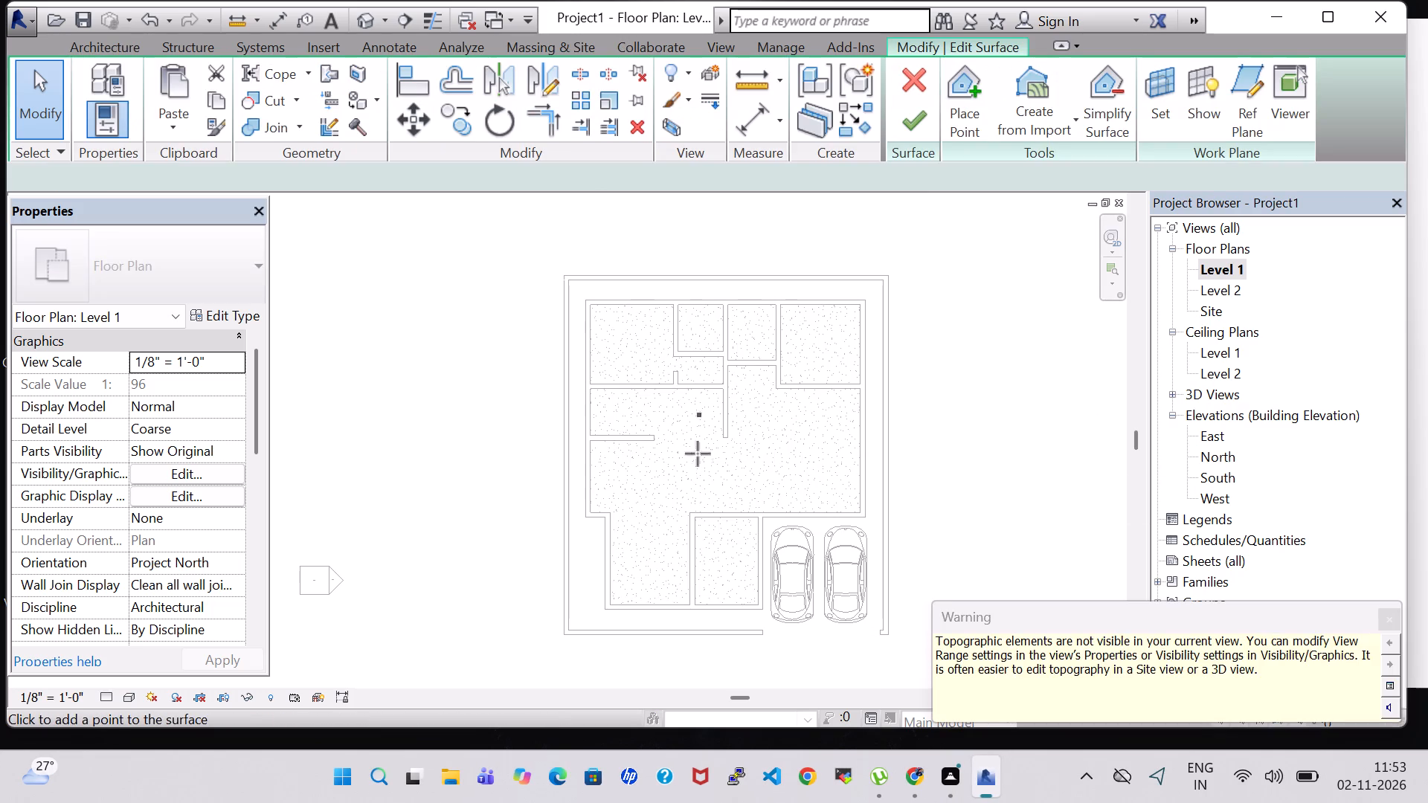
click(1392, 627)
scroll(835, 636, up, 2)
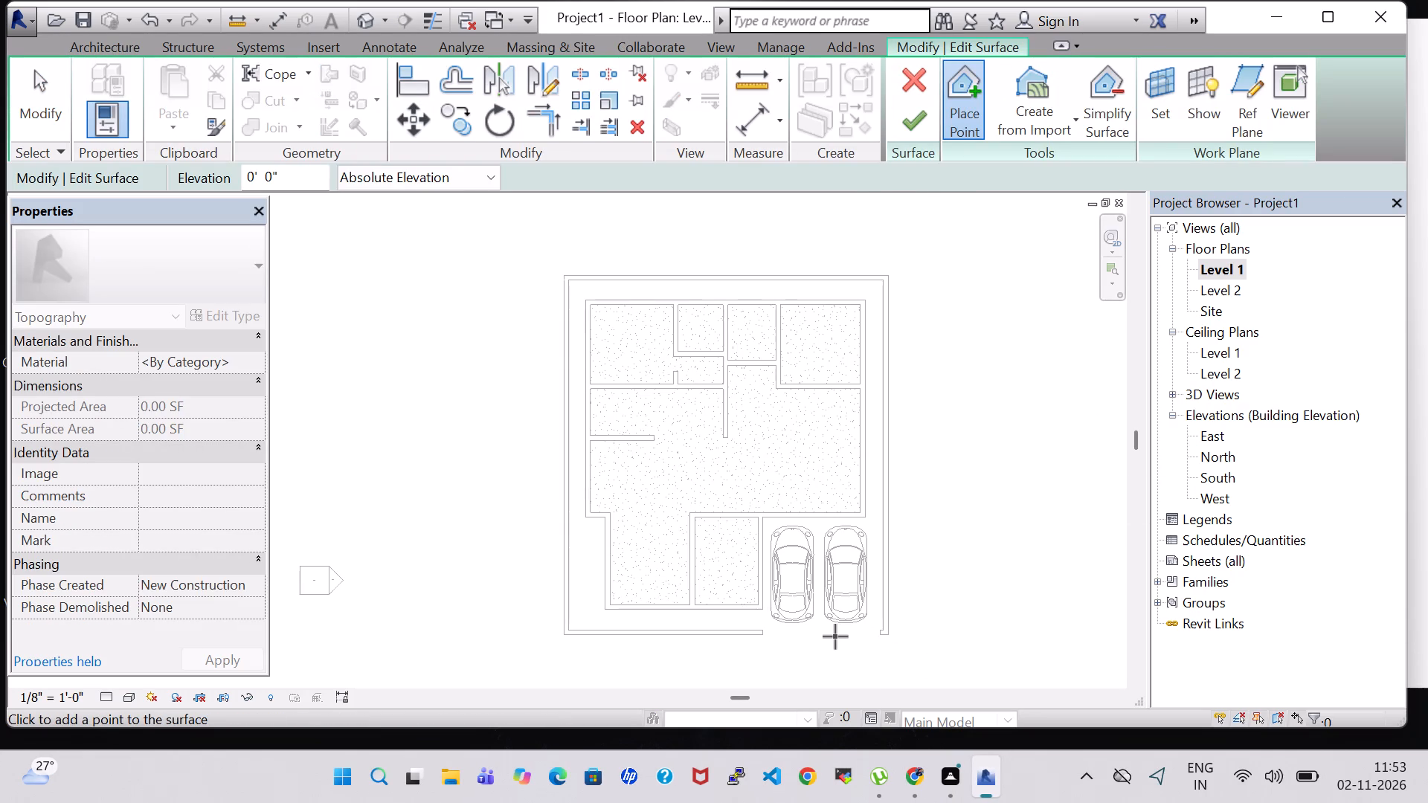
scroll(835, 636, up, 2)
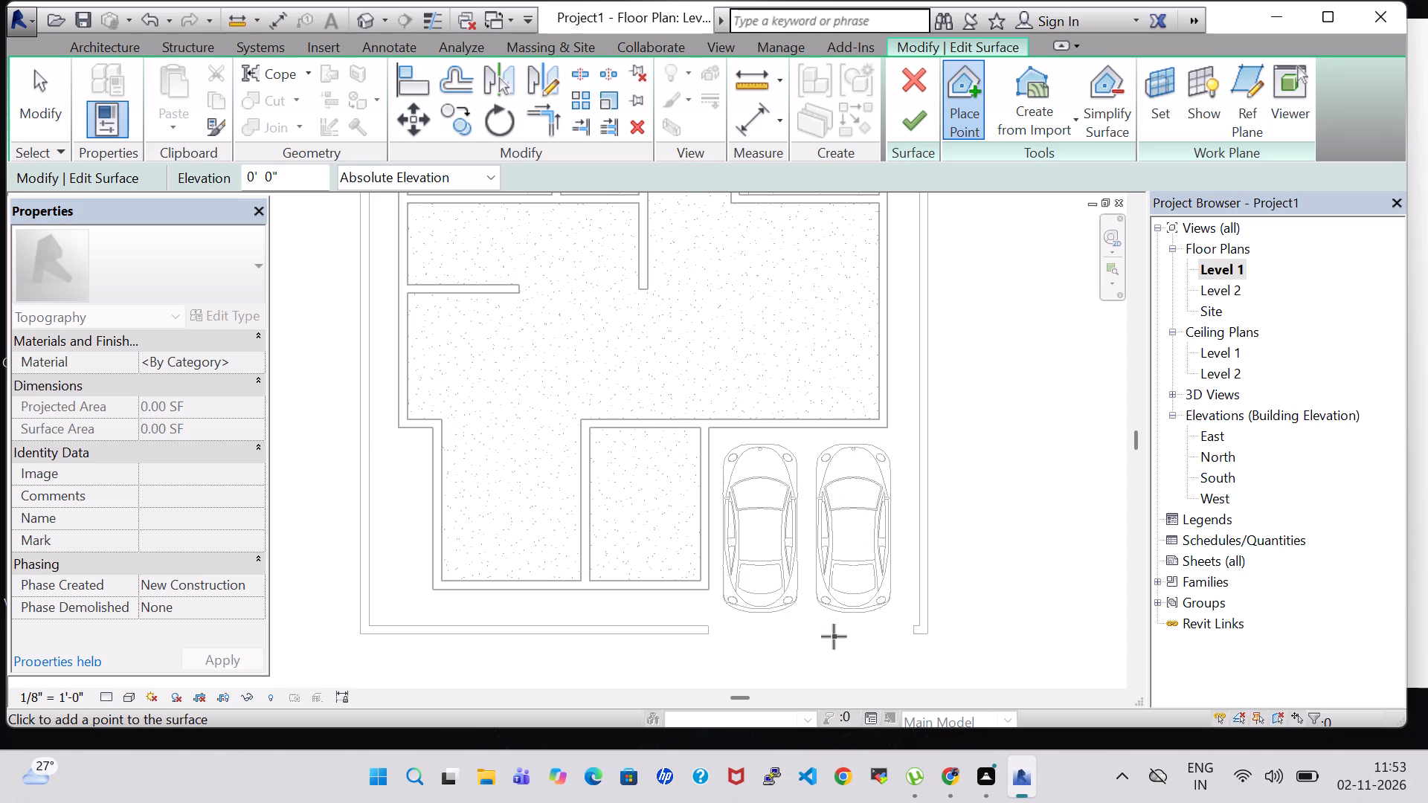
scroll(806, 555, up, 4)
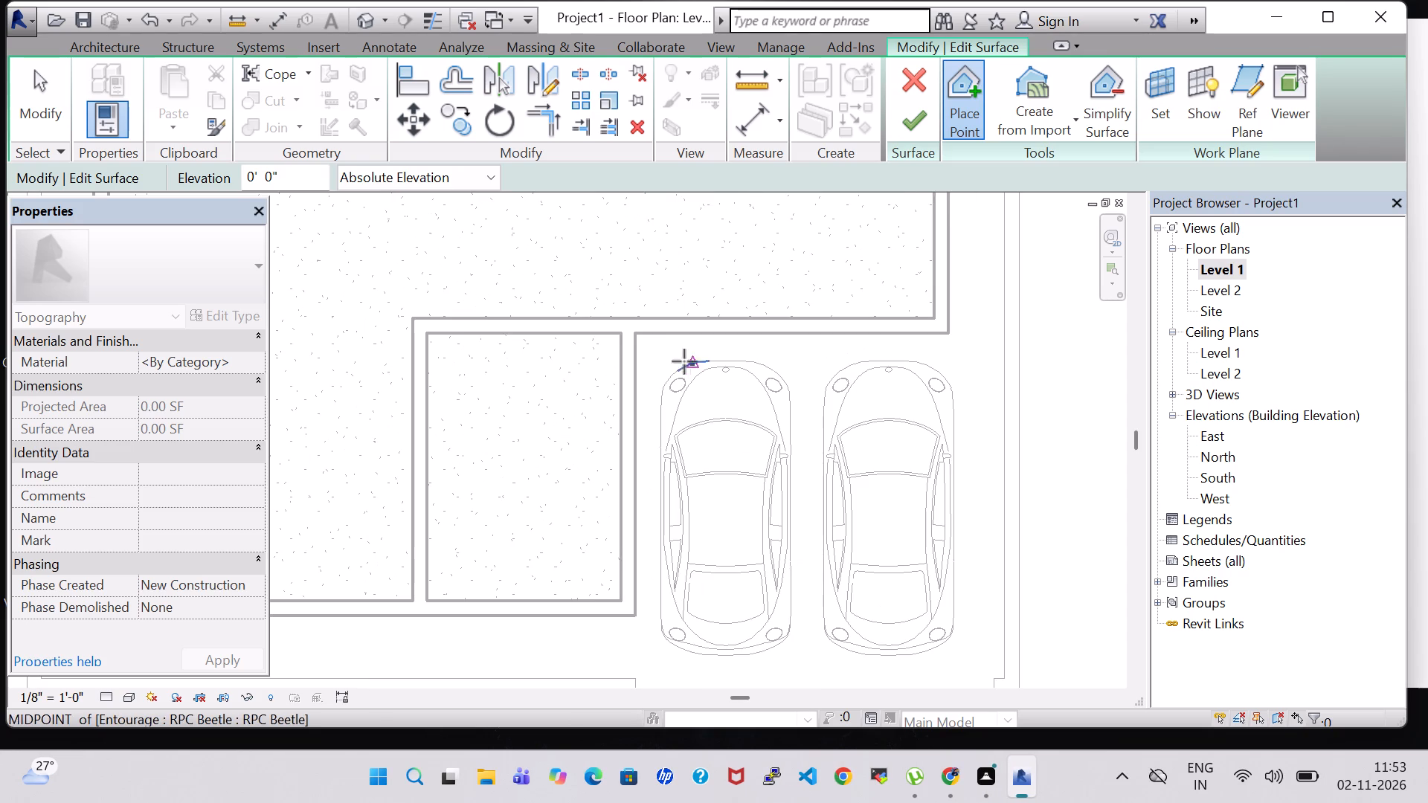
scroll(662, 363, up, 4)
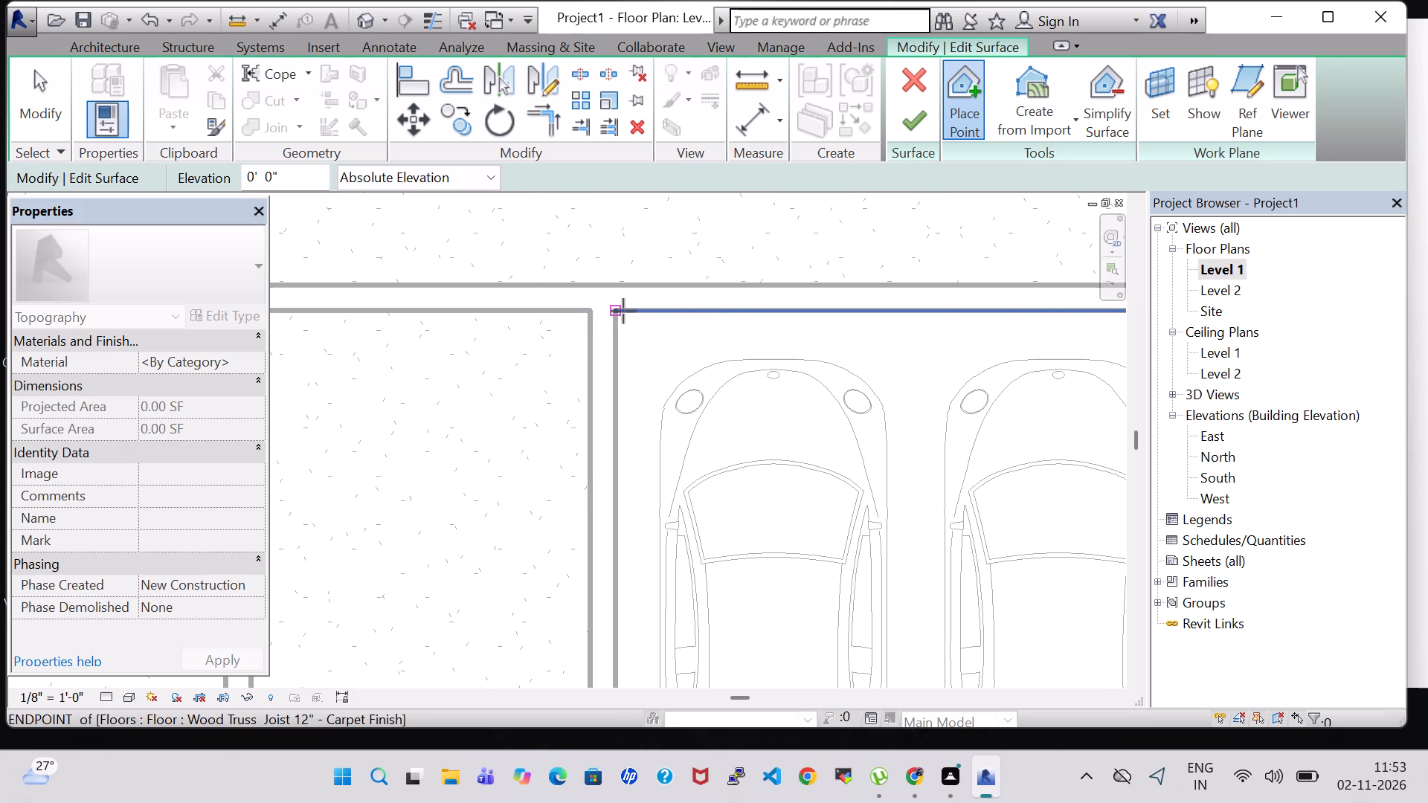
scroll(623, 322, down, 10)
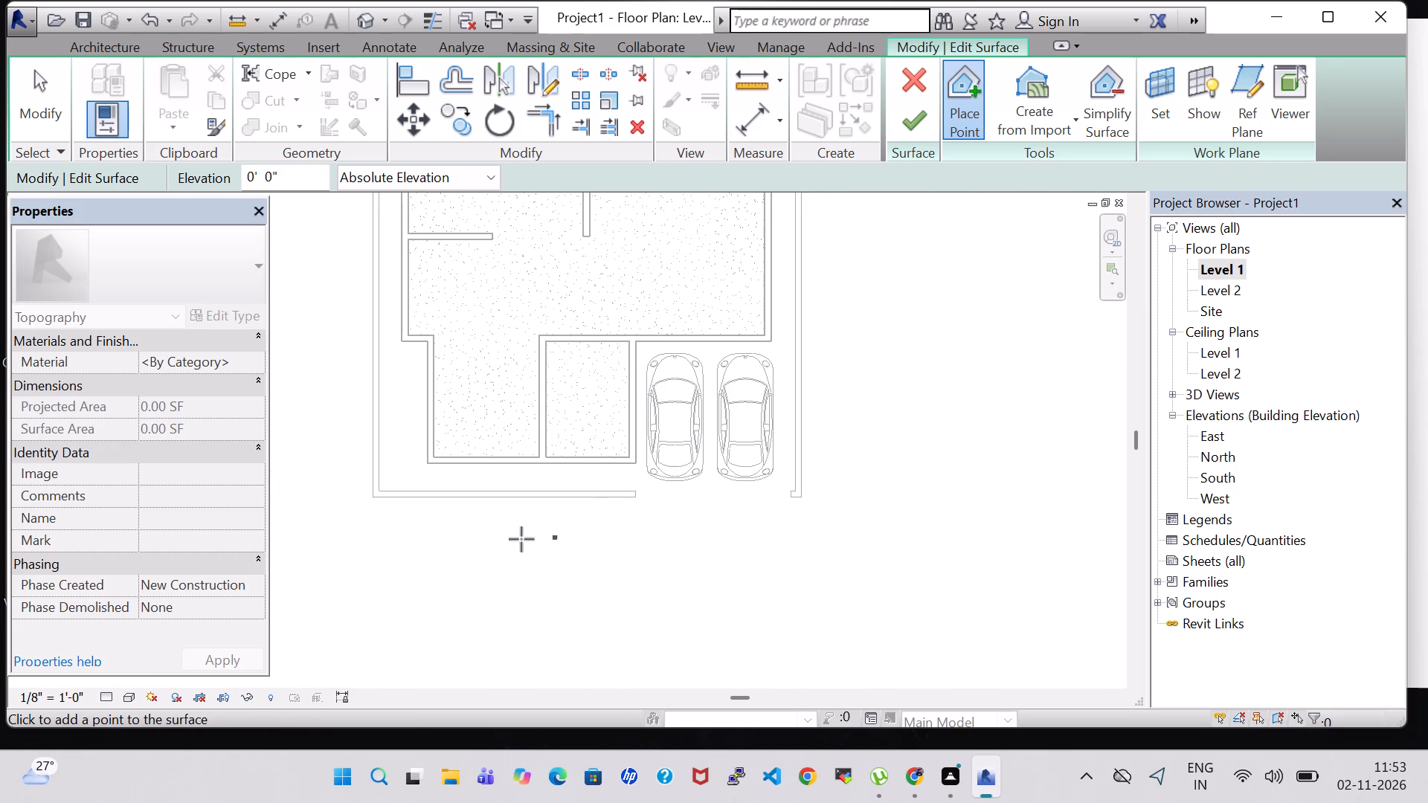
scroll(441, 526, up, 4)
scroll(649, 509, up, 4)
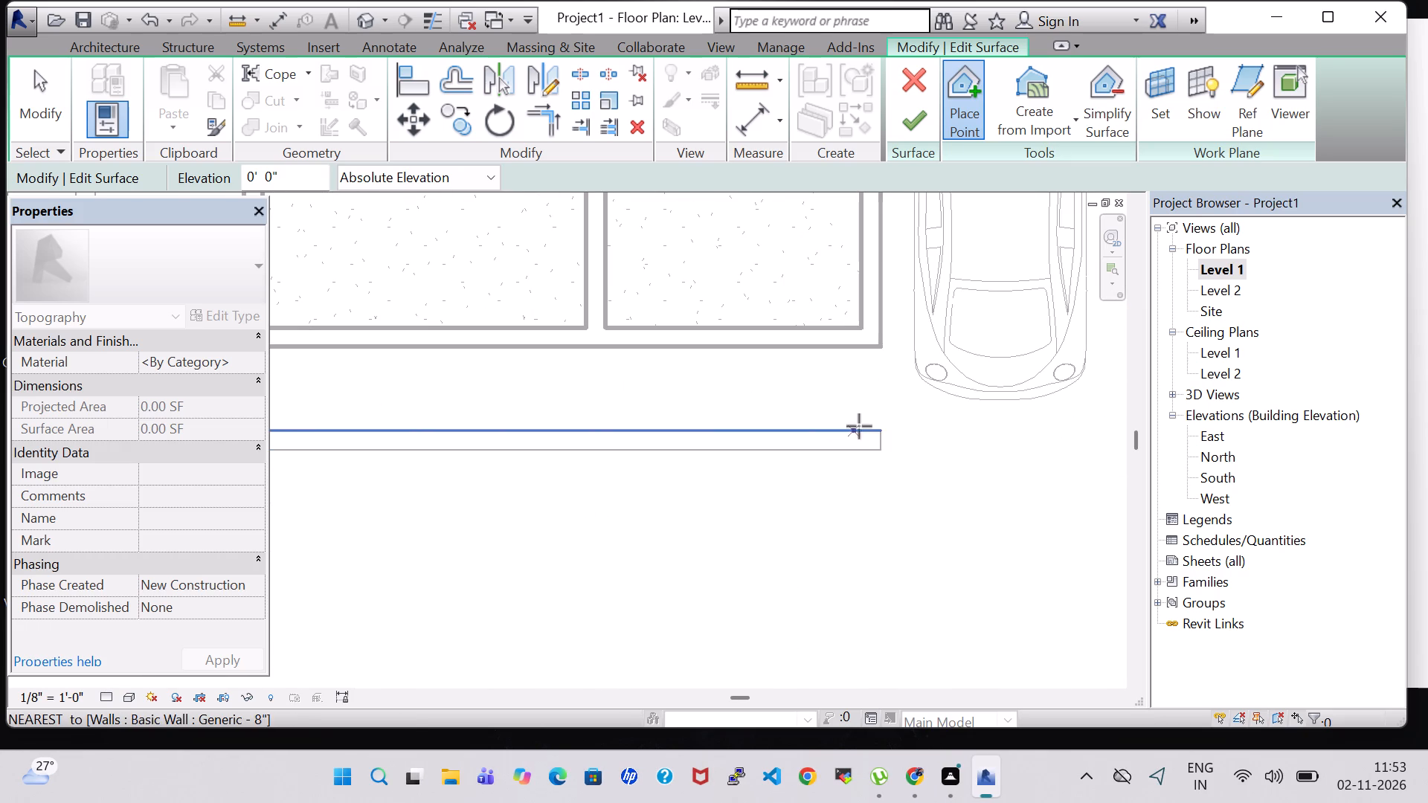
click(881, 433)
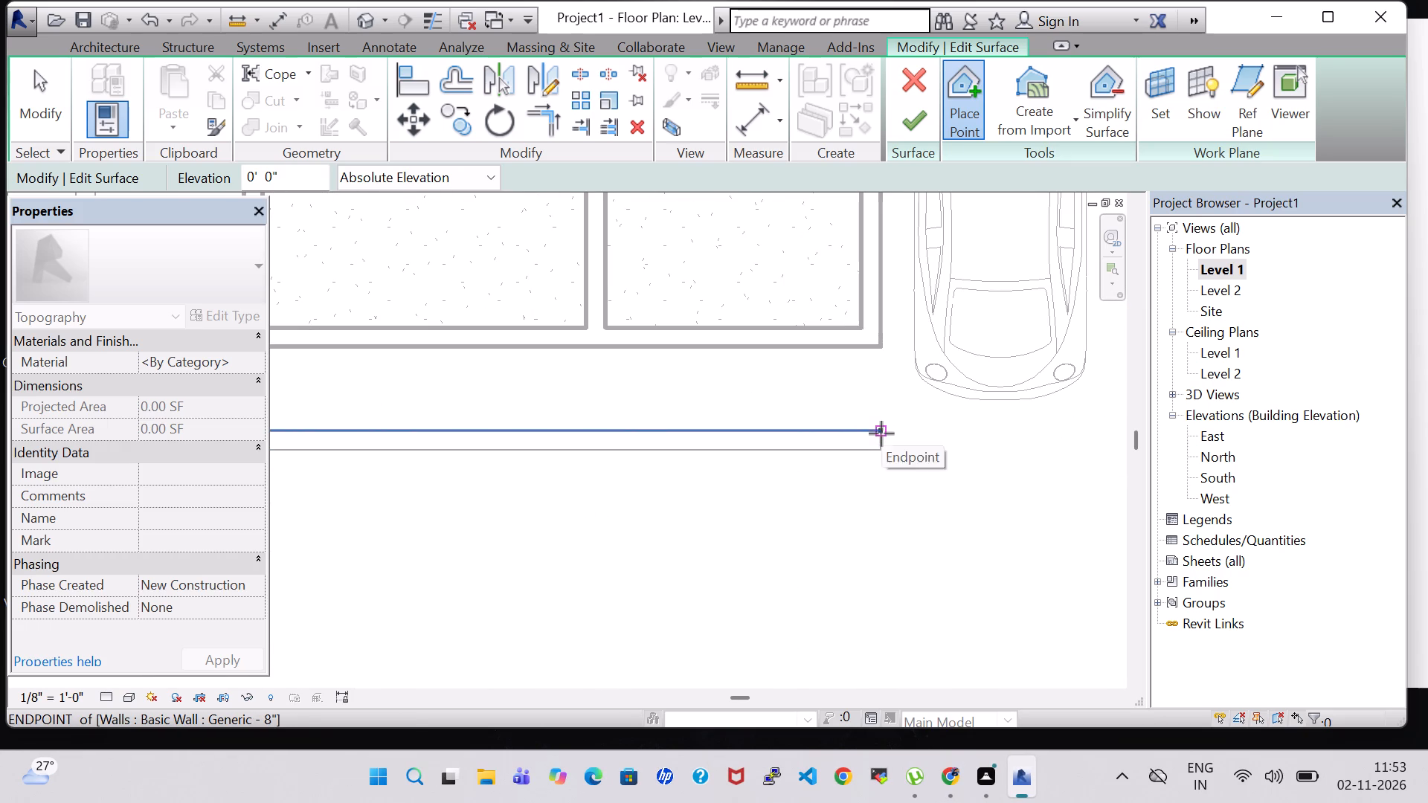
click(881, 351)
Place two points on the west boundary wall's inner face, level with the house's south wall and at the southwest corner, and finish the surface.
middle_drag(528, 371, 753, 373)
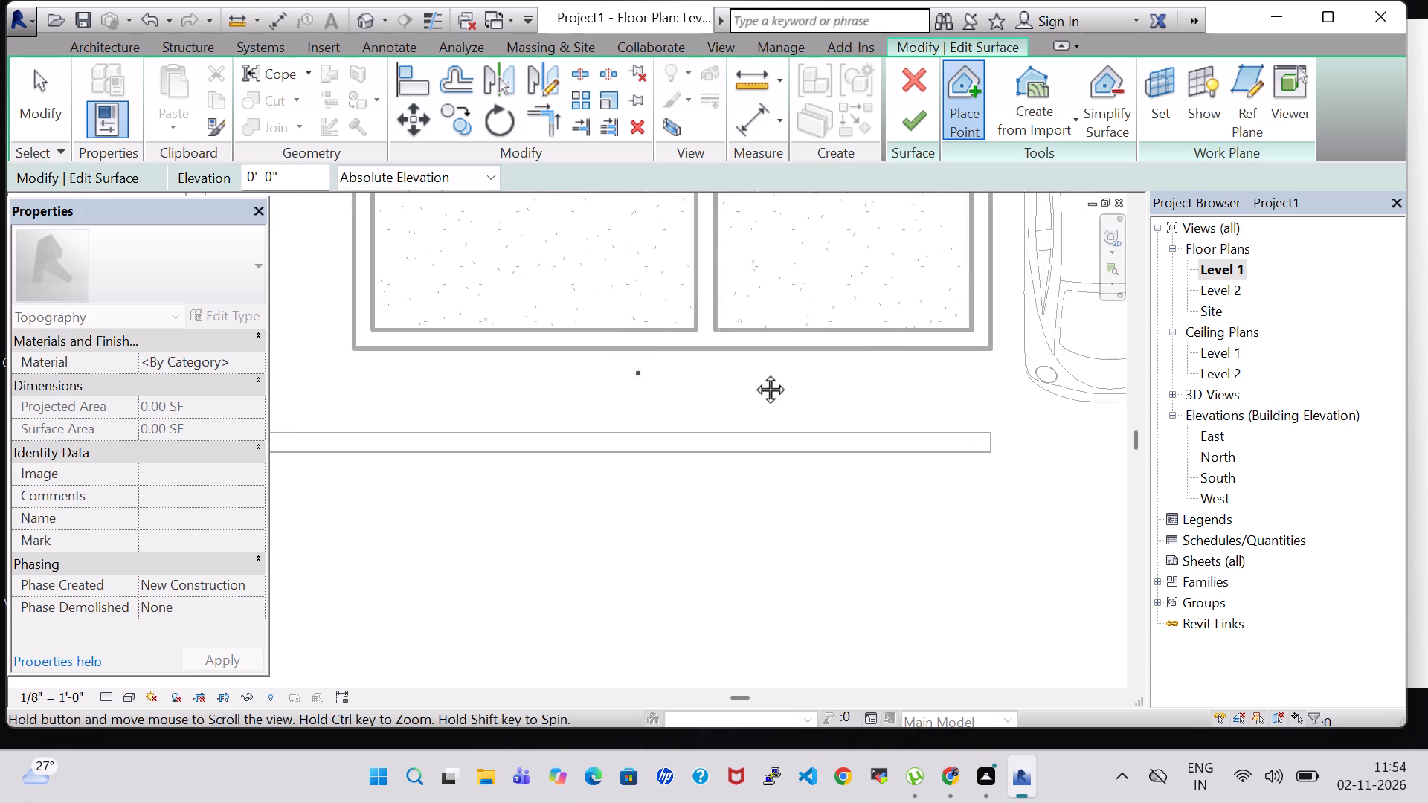
middle_drag(753, 373, 879, 362)
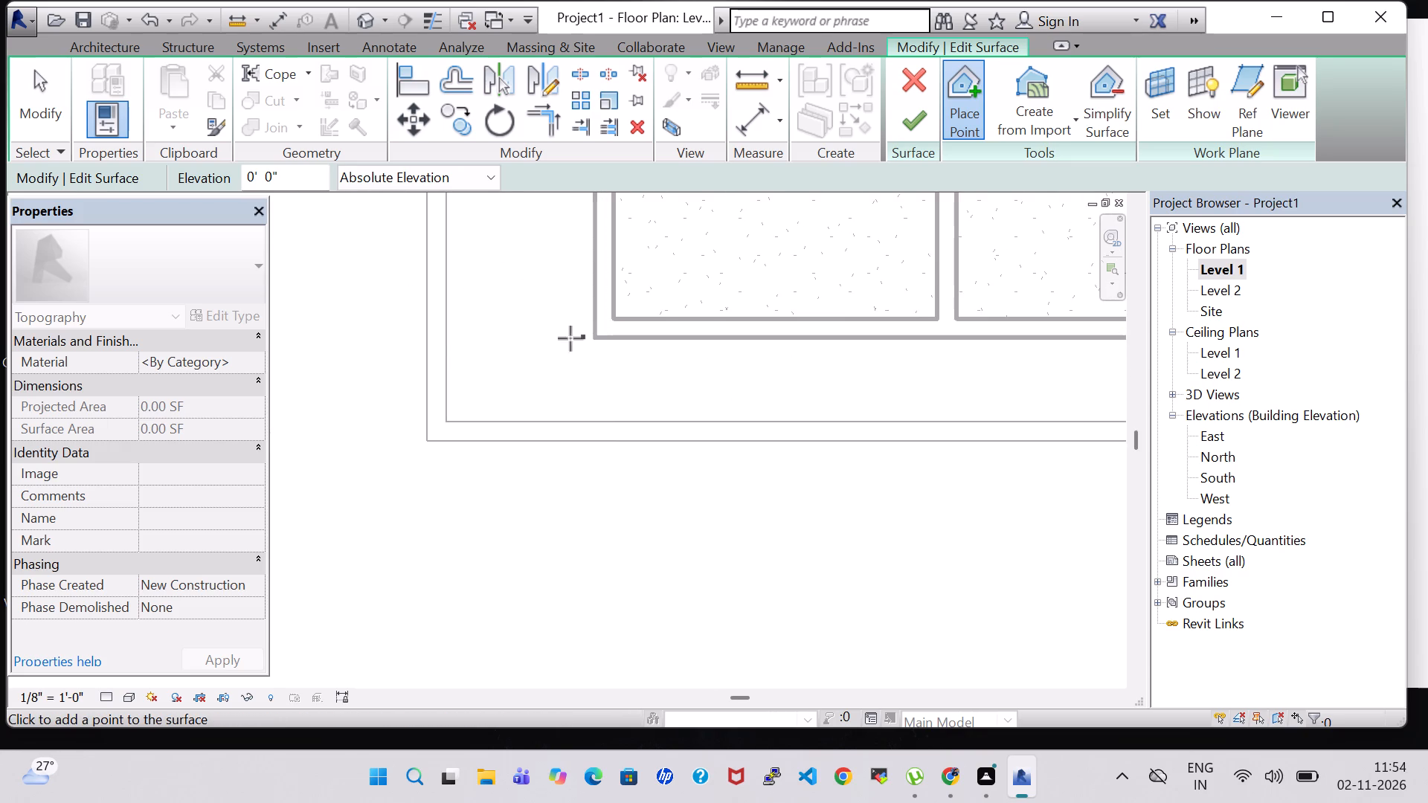
click(446, 343)
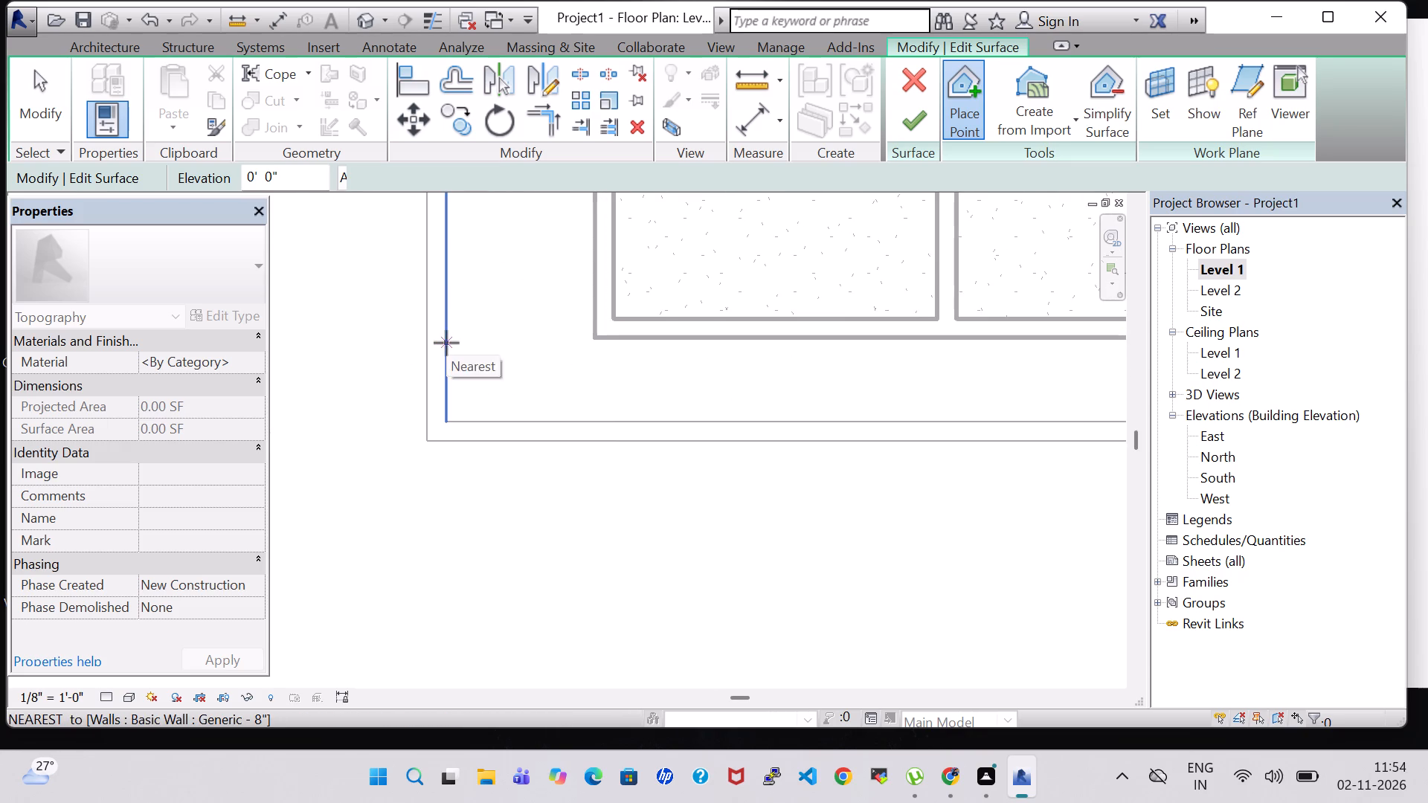
click(447, 428)
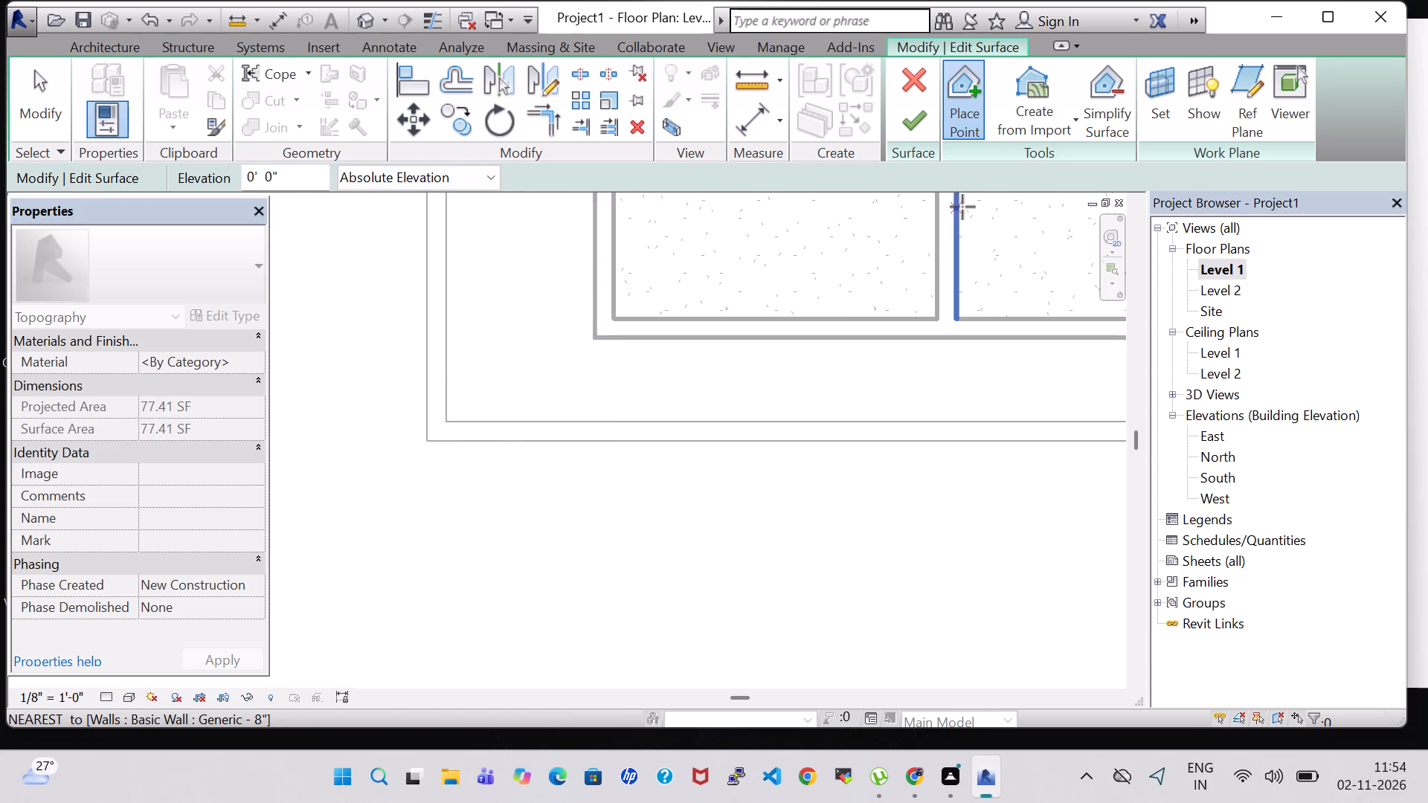
click(903, 129)
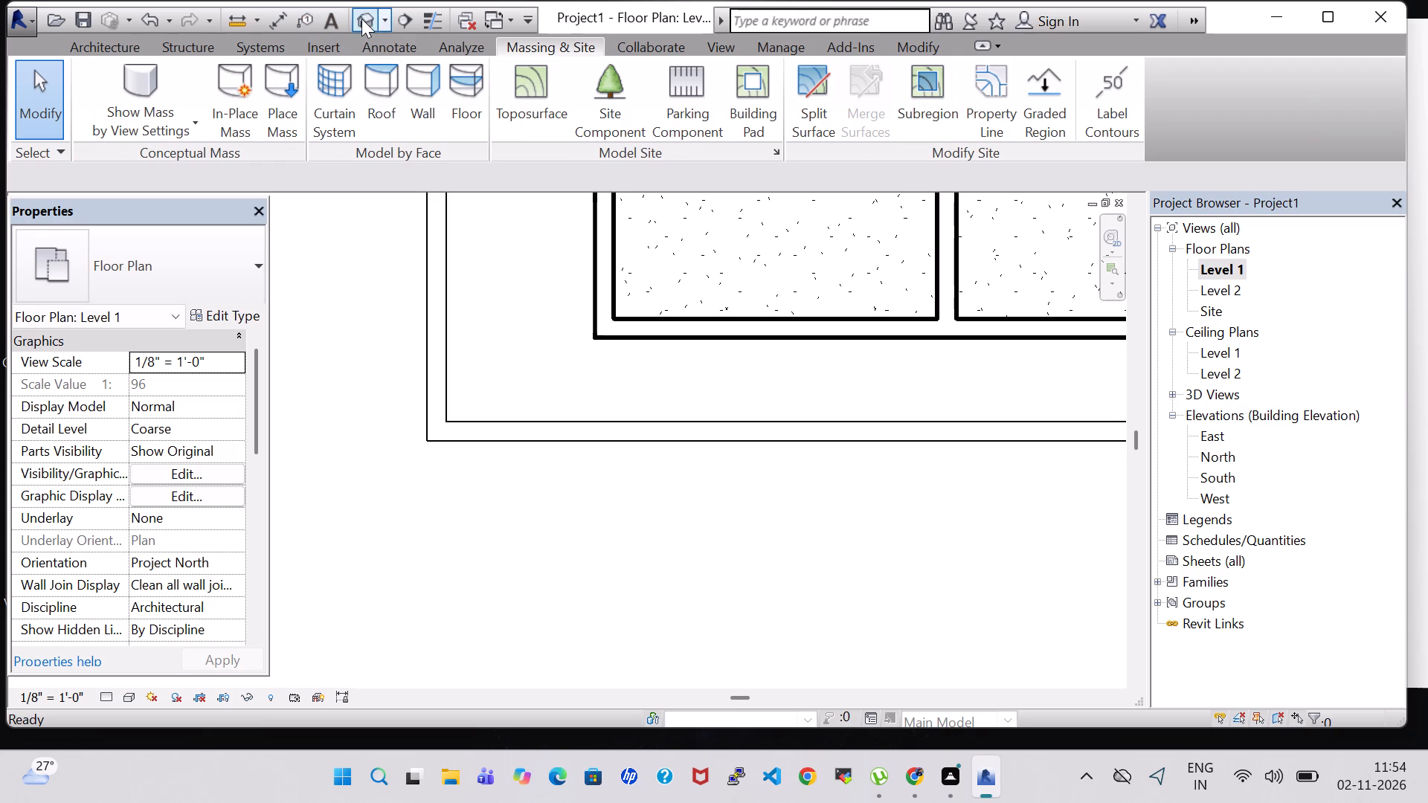
Examine the ground strip between the house and the south boundary wall in the default 3D view.
click(361, 19)
scroll(556, 458, down, 4)
shift+middle_drag(823, 354, 834, 375)
shift+middle_drag(834, 425, 811, 680)
middle_click(846, 480)
shift+middle_drag(846, 480, 853, 537)
scroll(390, 652, up, 6)
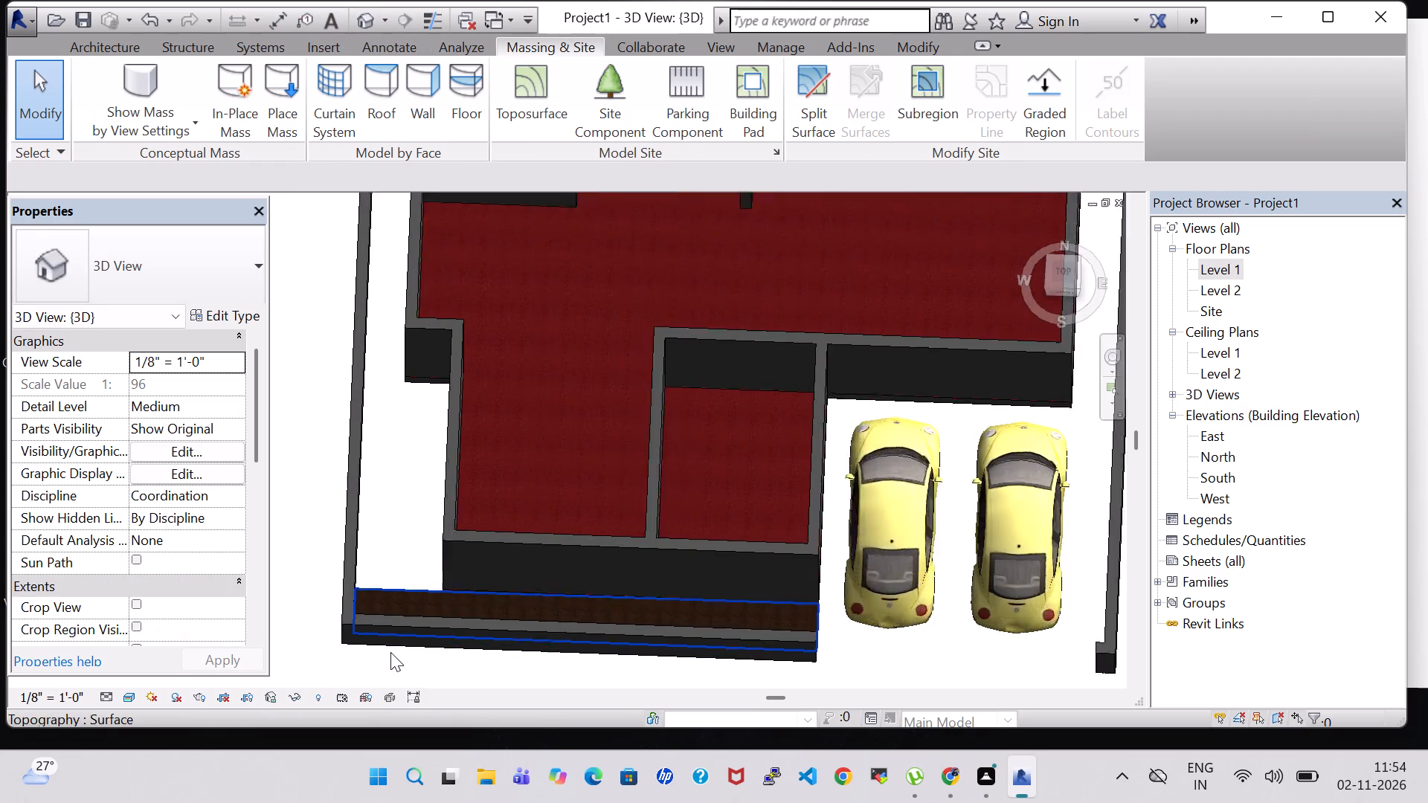
shift+middle_drag(830, 304, 830, 402)
scroll(524, 603, up, 8)
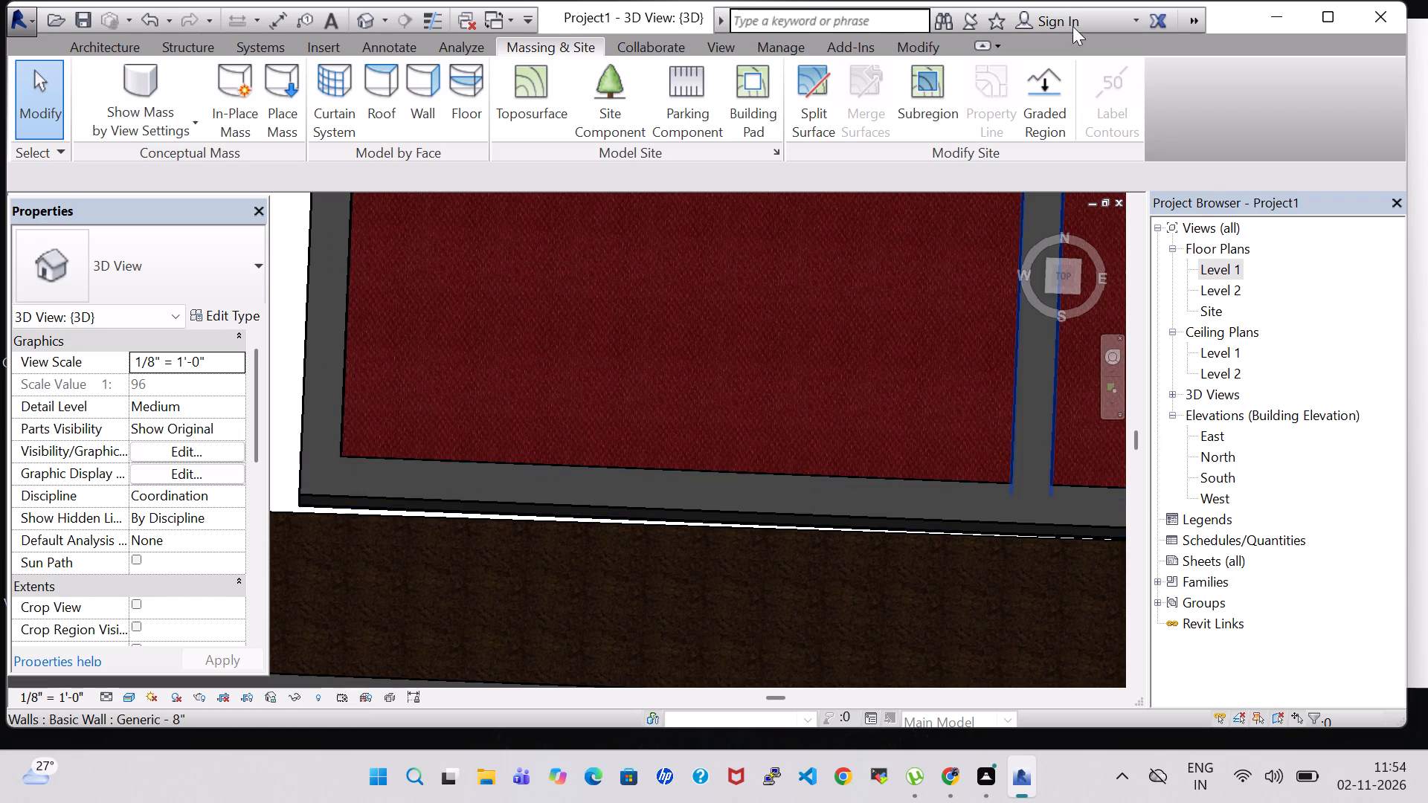
Edit the south ground surface, adding a point at the house's southwest outer corner at 0' 0" absolute elevation, and finish it.
click(643, 526)
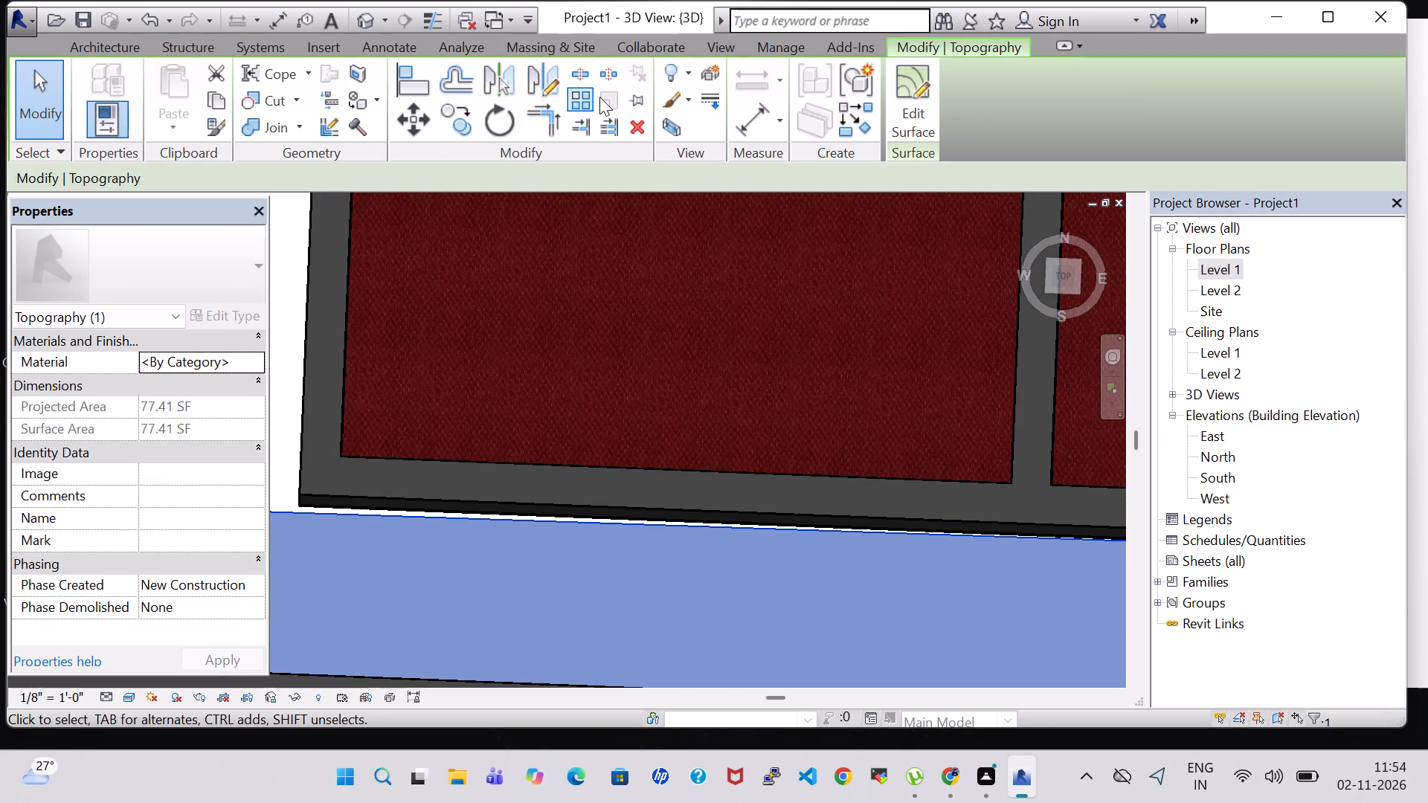
click(927, 123)
middle_click(425, 581)
middle_drag(456, 573, 594, 544)
middle_click(598, 543)
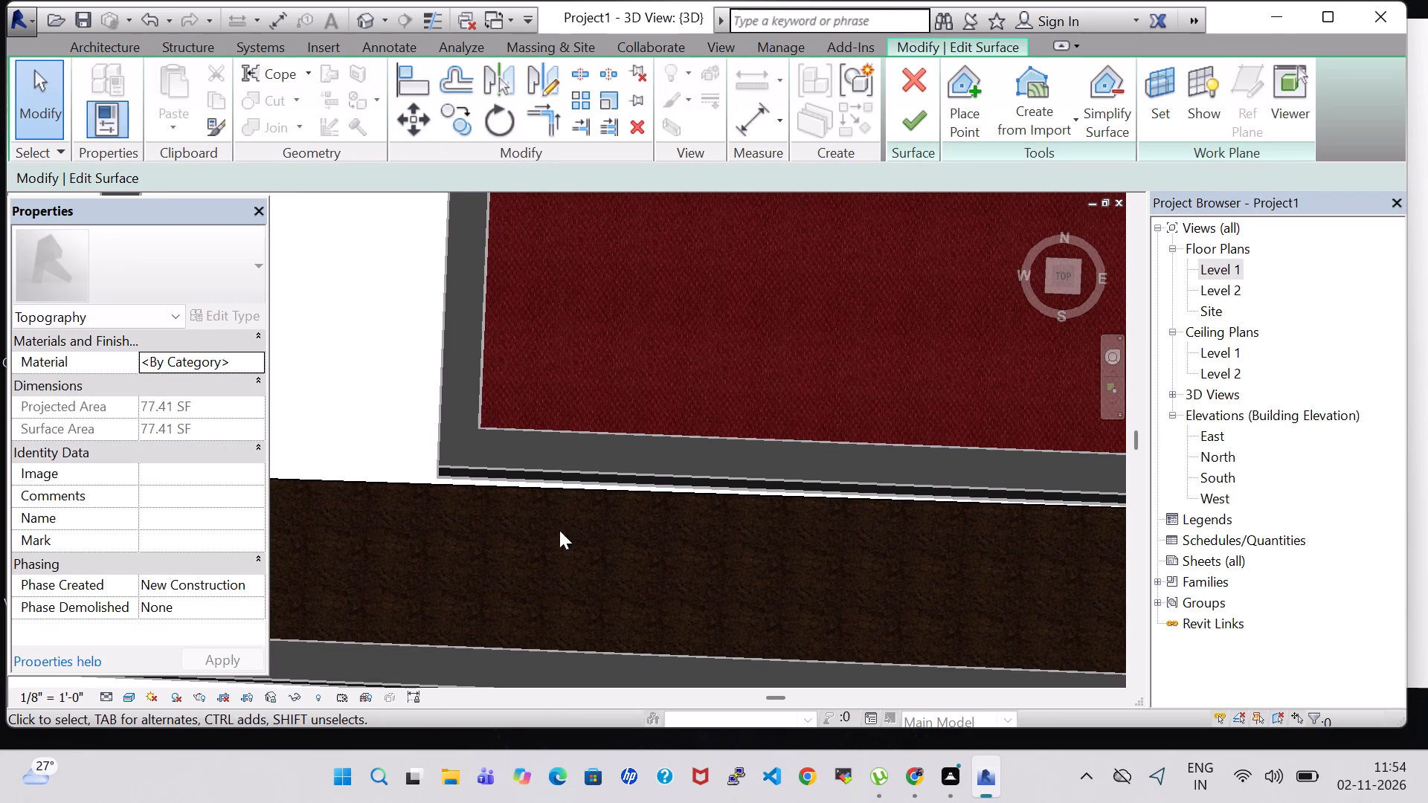
click(968, 72)
scroll(469, 512, up, 6)
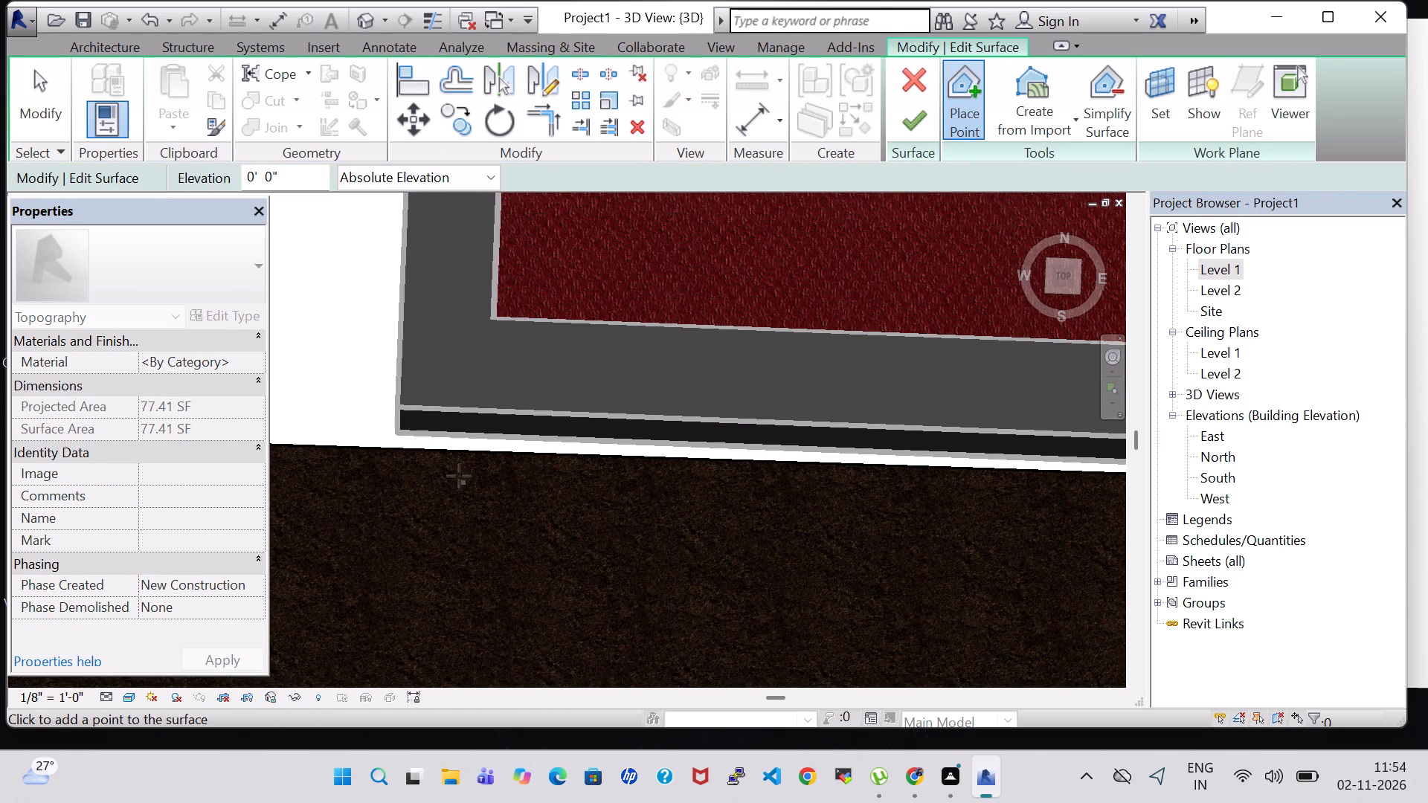
click(400, 410)
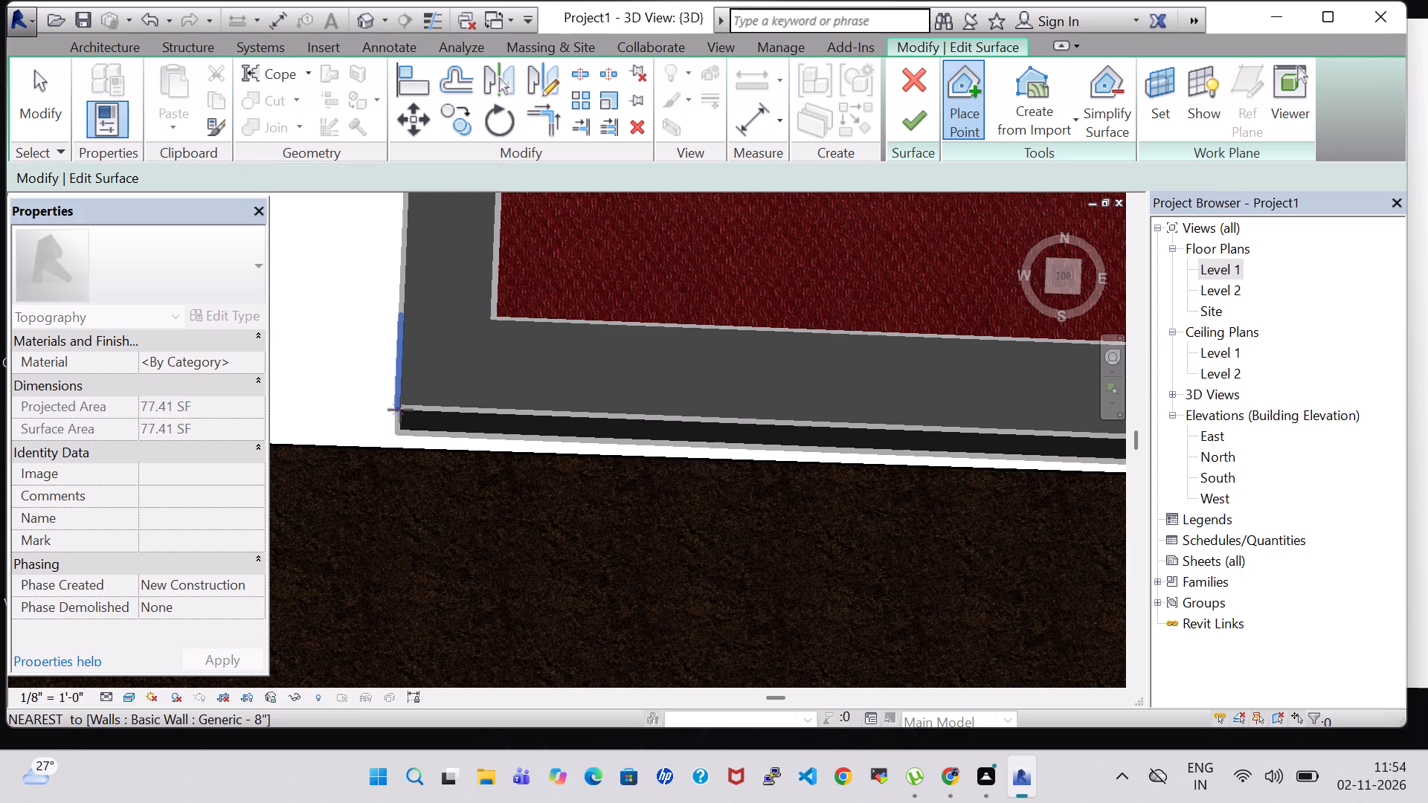
scroll(514, 507, down, 3)
shift+middle_drag(755, 312, 761, 330)
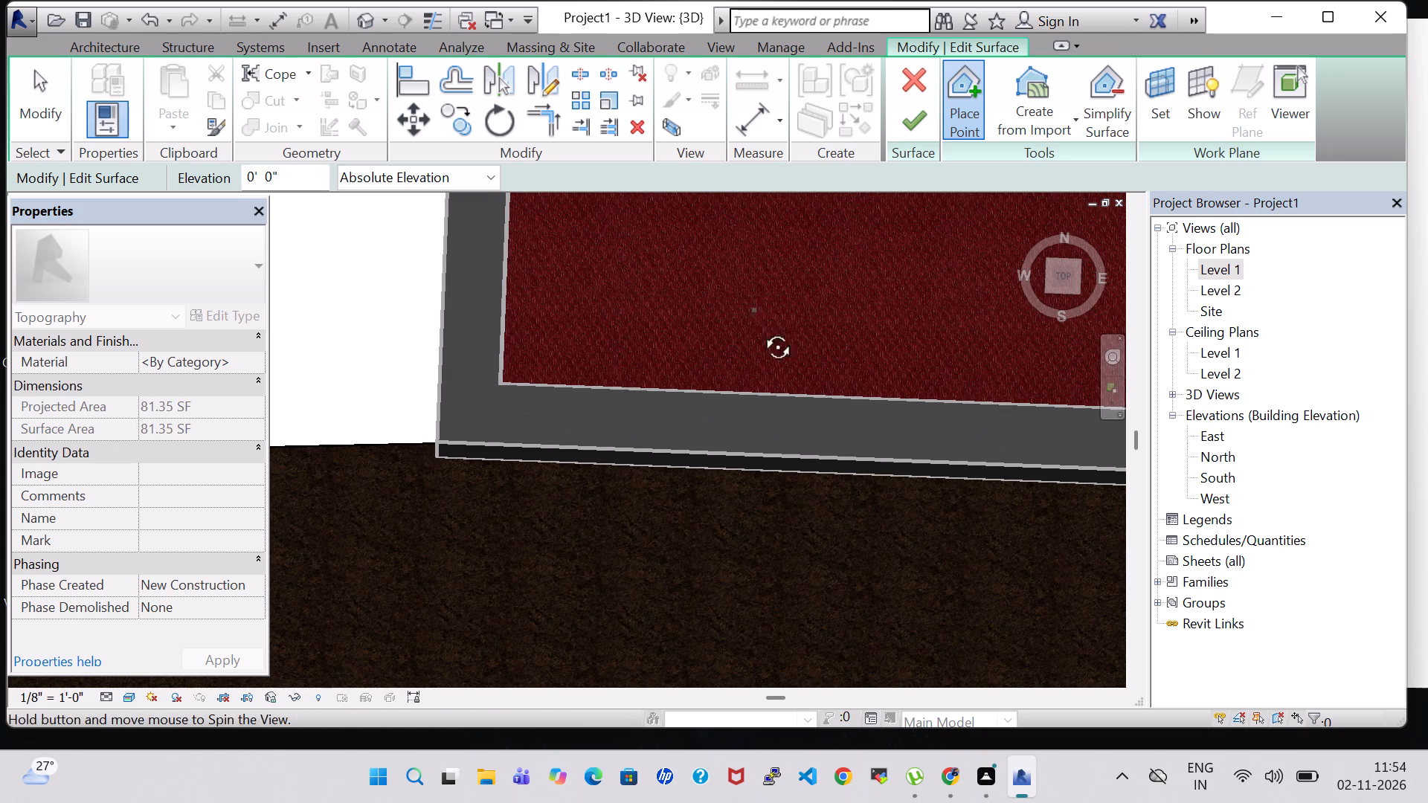
shift+middle_drag(761, 330, 761, 393)
shift+middle_drag(729, 444, 745, 253)
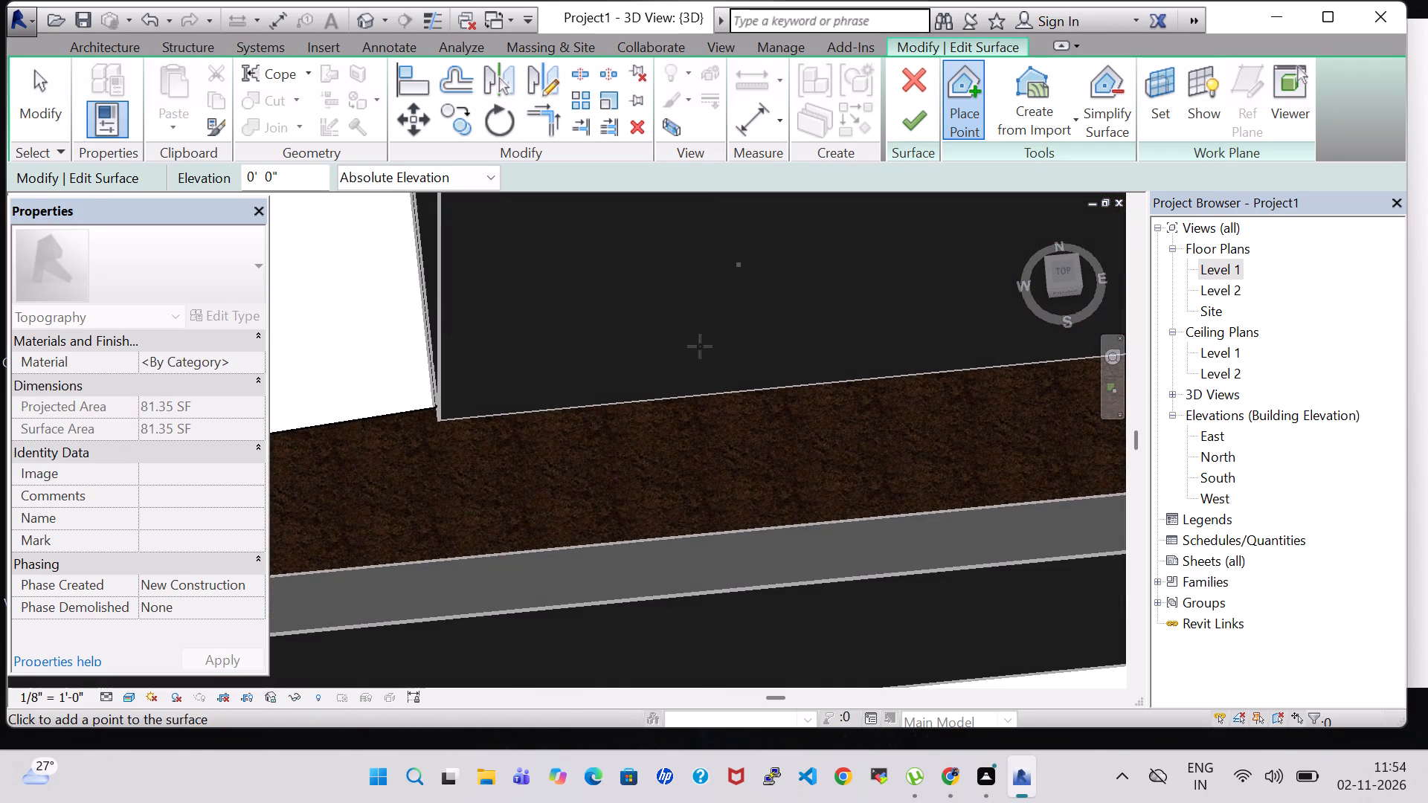
scroll(607, 497, down, 2)
middle_drag(461, 486, 760, 445)
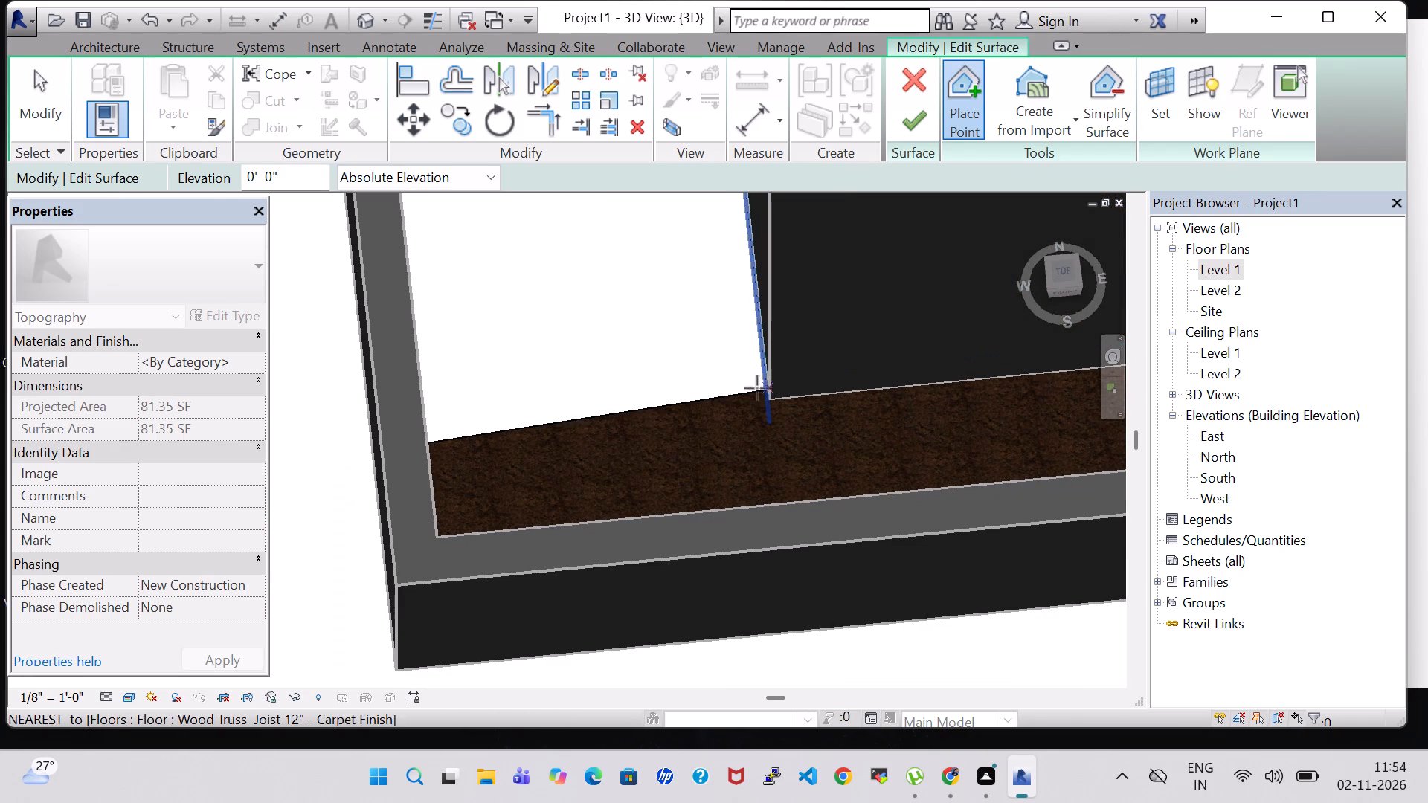
shift+middle_drag(590, 437, 521, 460)
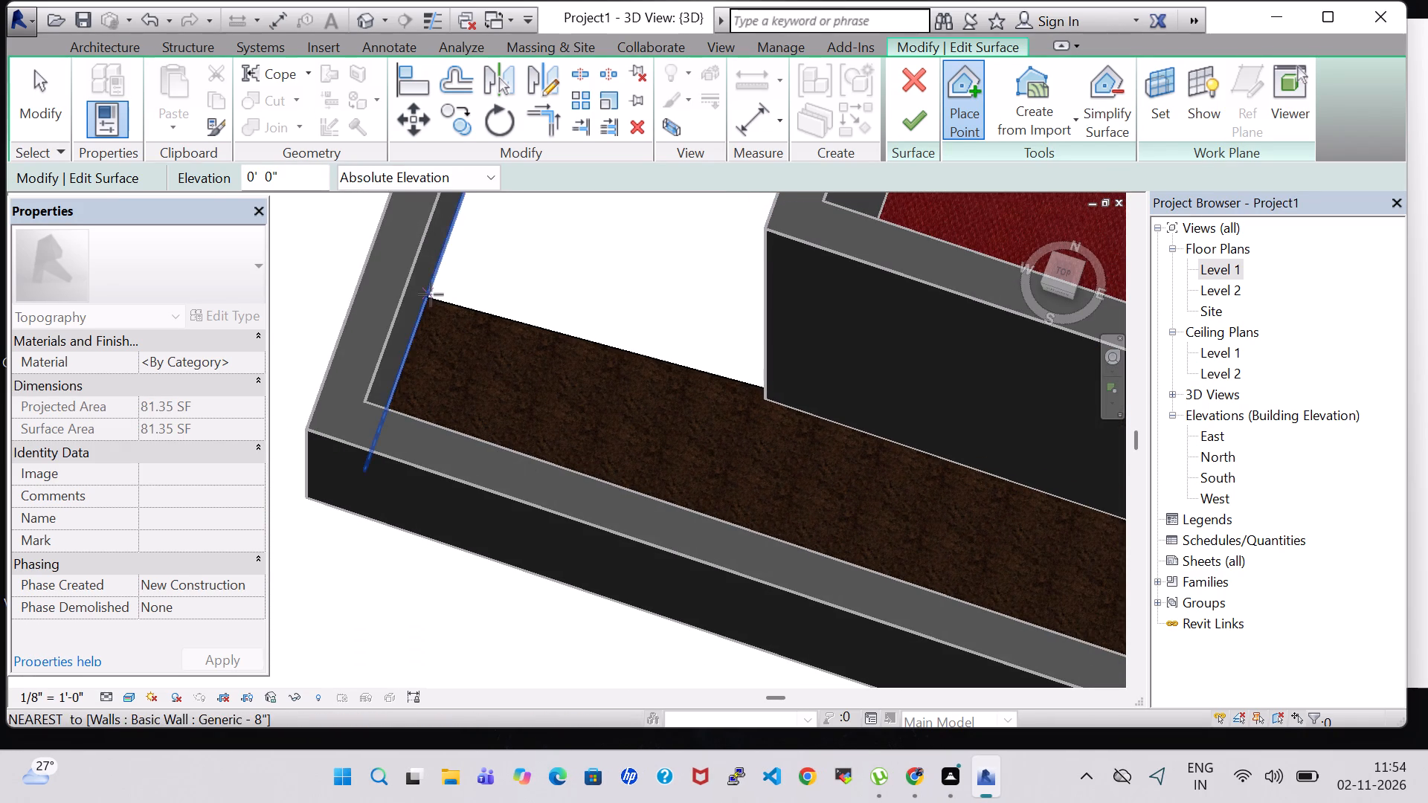
click(914, 113)
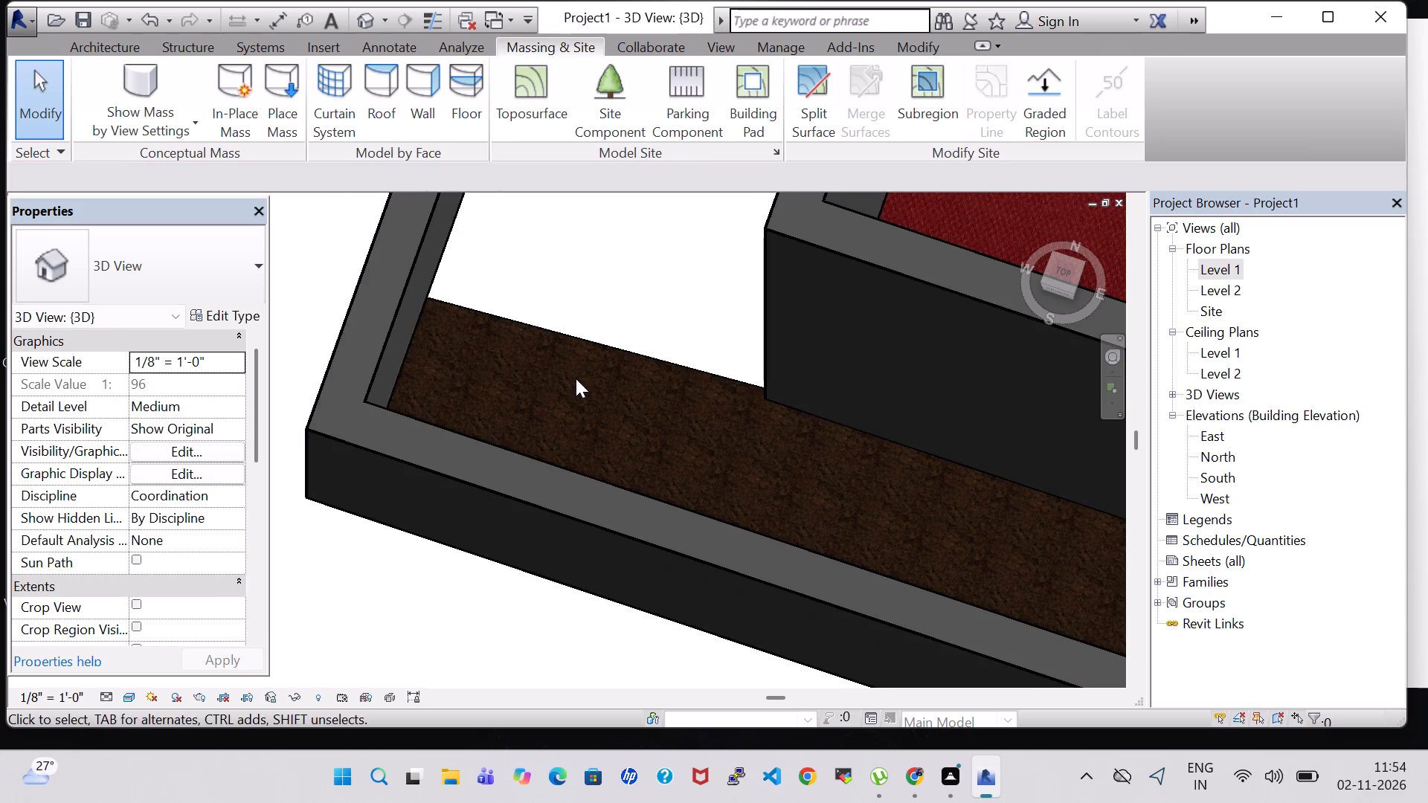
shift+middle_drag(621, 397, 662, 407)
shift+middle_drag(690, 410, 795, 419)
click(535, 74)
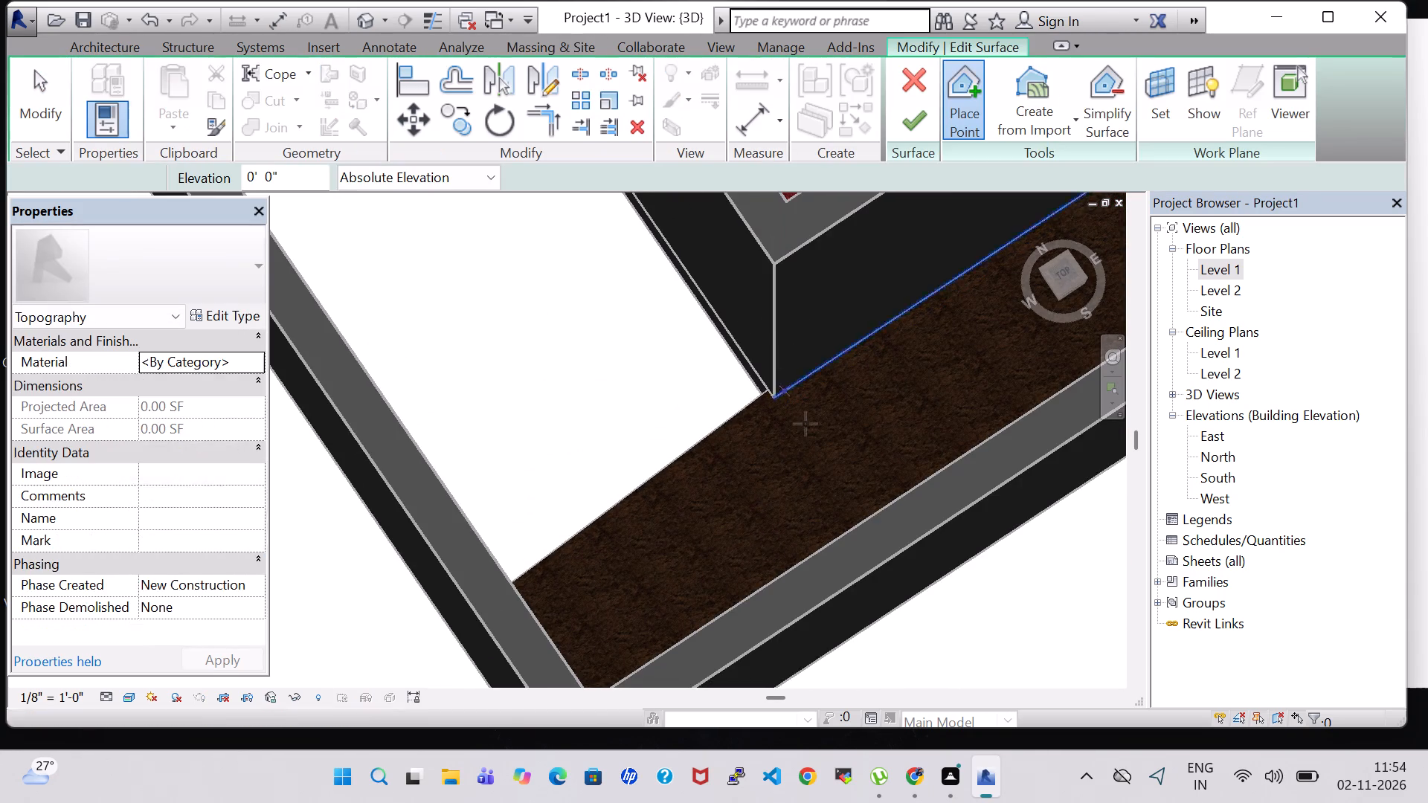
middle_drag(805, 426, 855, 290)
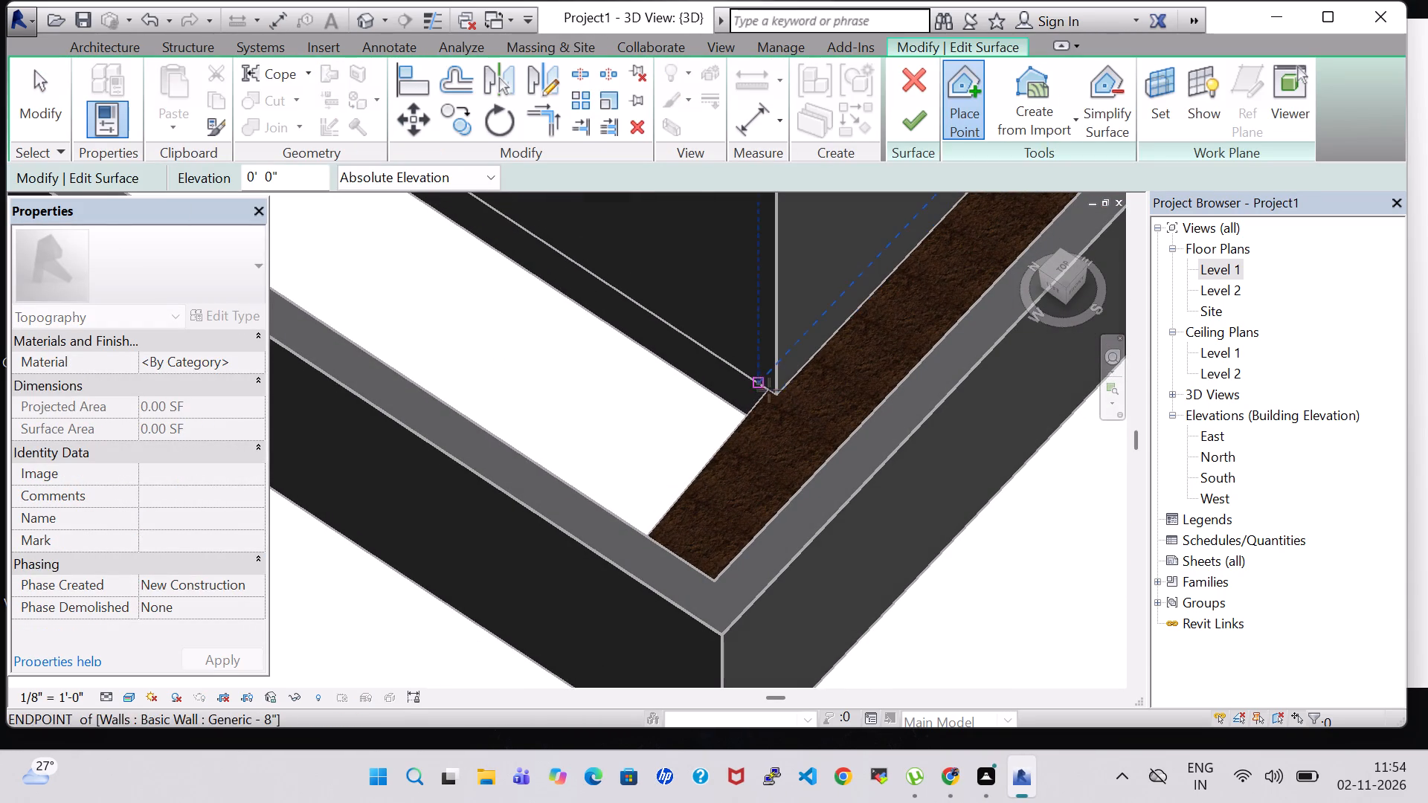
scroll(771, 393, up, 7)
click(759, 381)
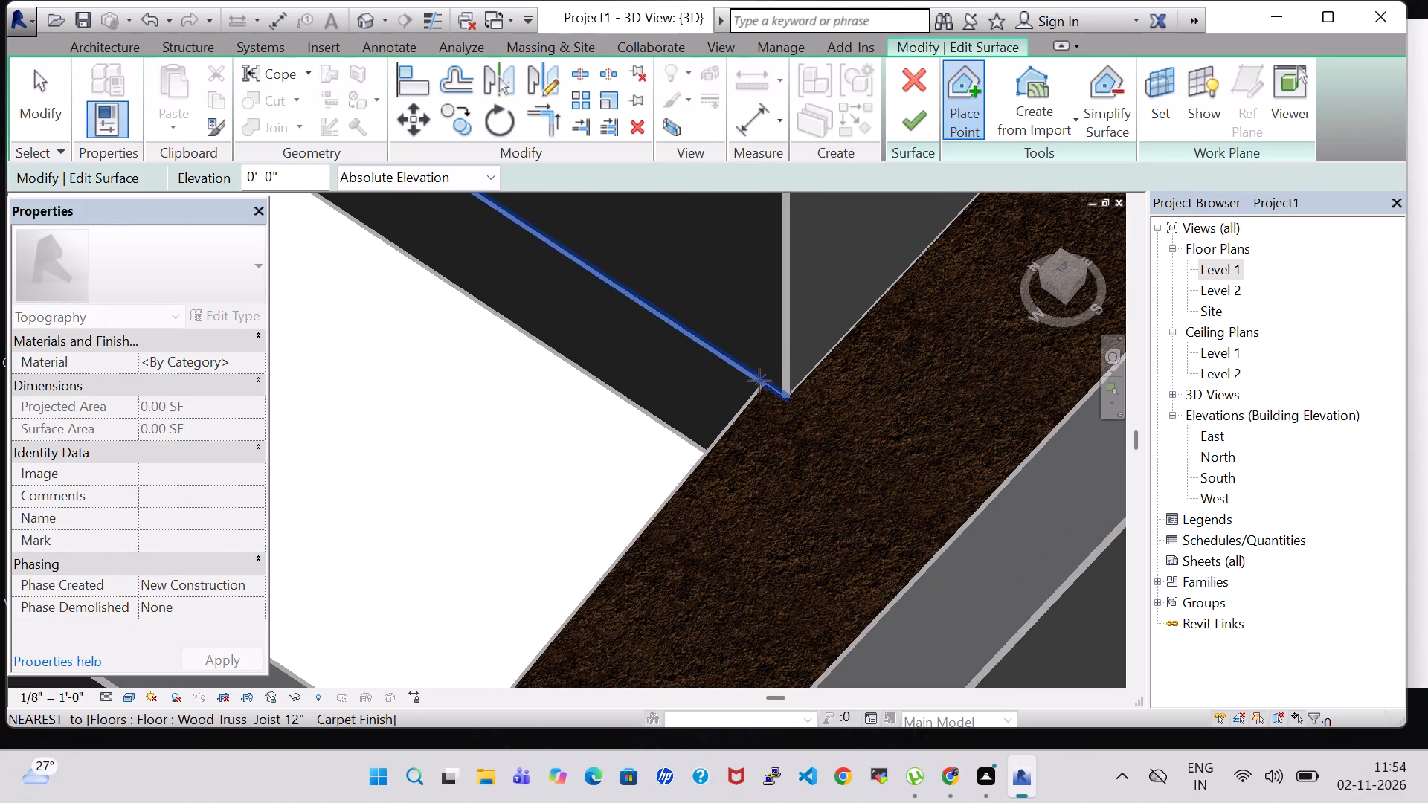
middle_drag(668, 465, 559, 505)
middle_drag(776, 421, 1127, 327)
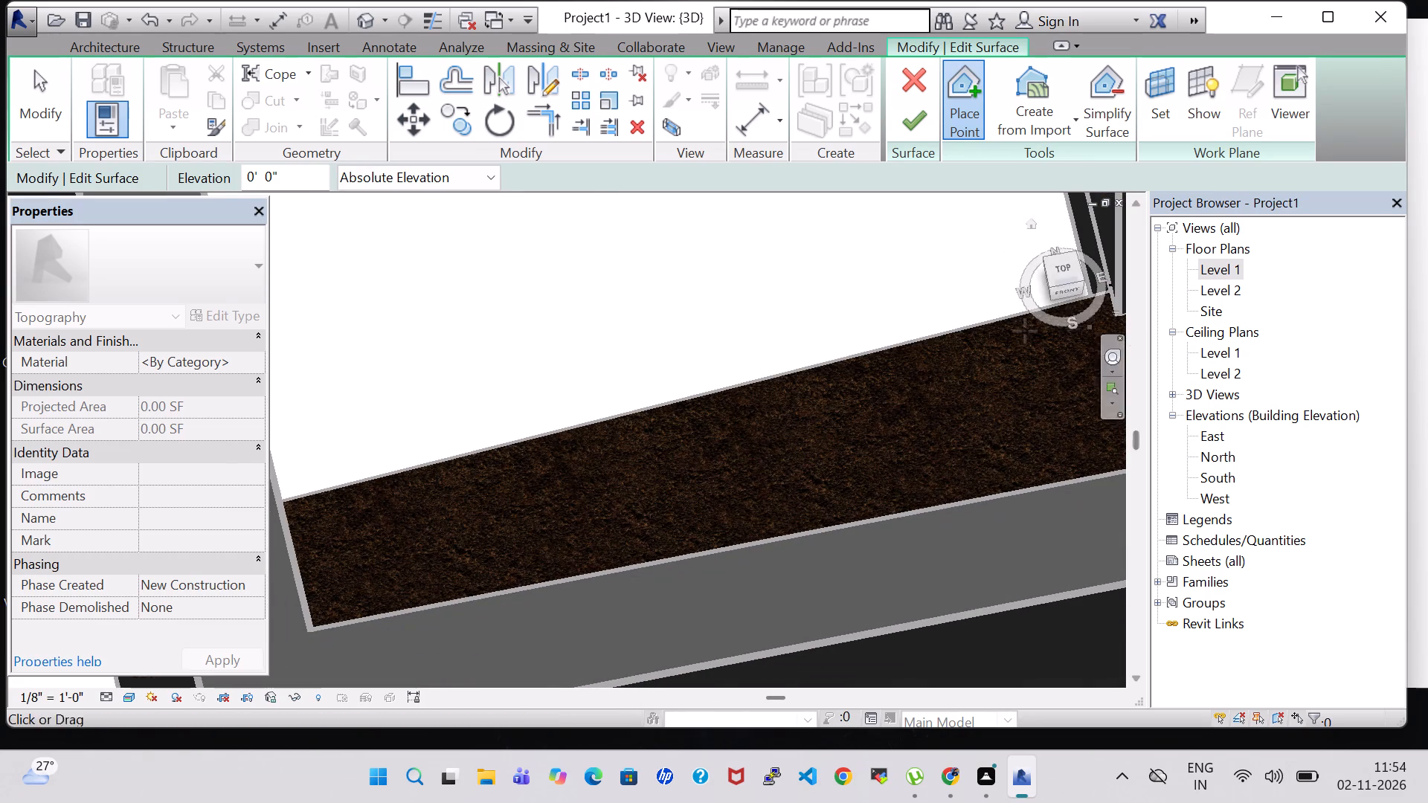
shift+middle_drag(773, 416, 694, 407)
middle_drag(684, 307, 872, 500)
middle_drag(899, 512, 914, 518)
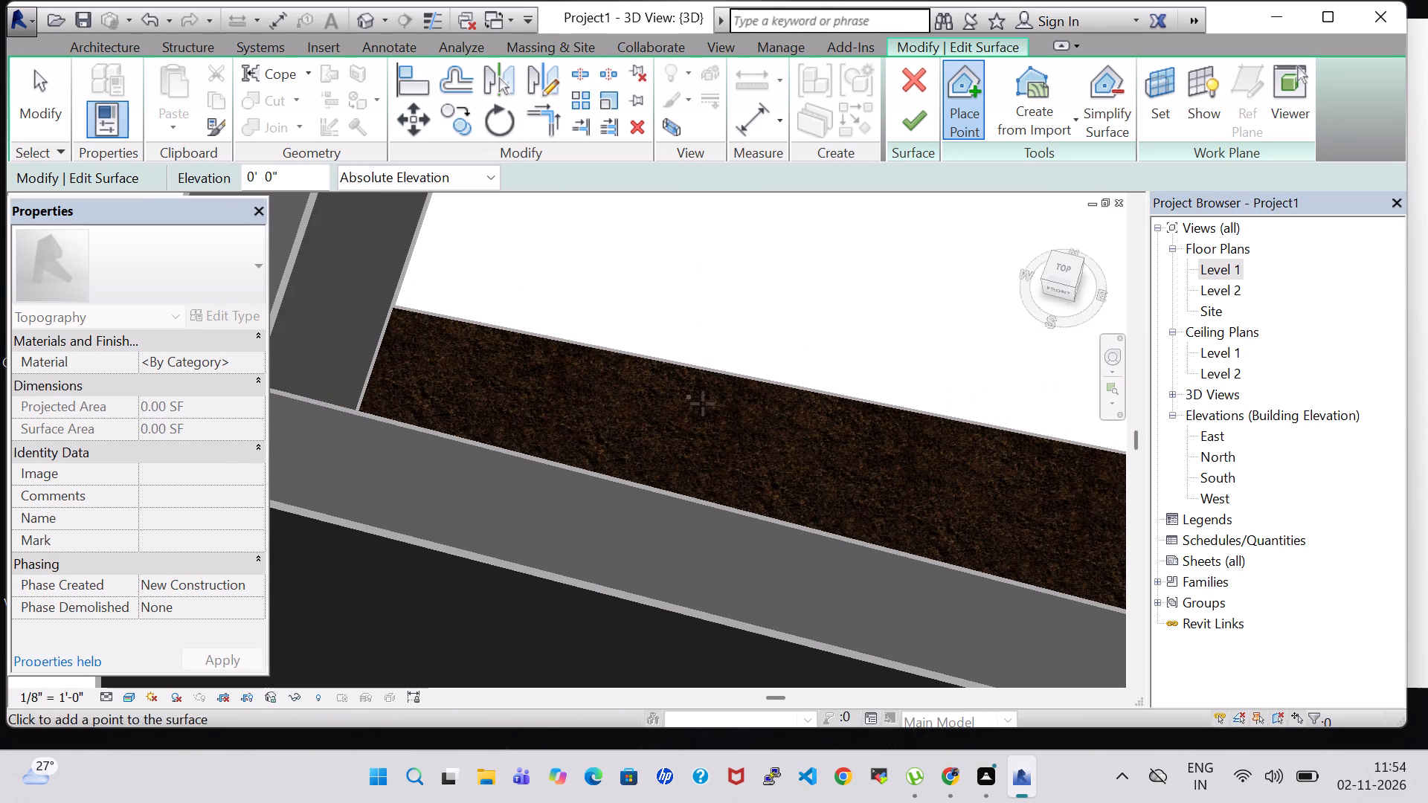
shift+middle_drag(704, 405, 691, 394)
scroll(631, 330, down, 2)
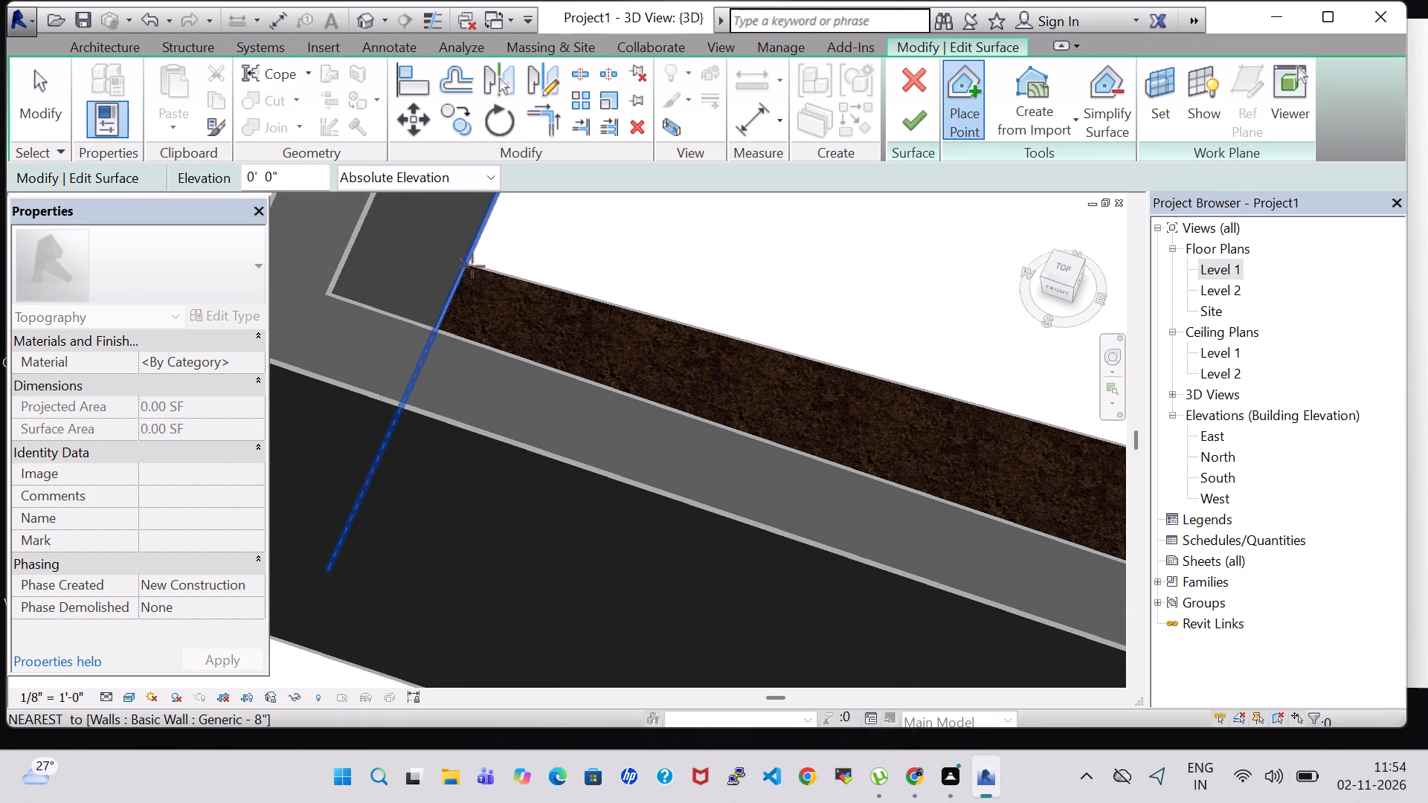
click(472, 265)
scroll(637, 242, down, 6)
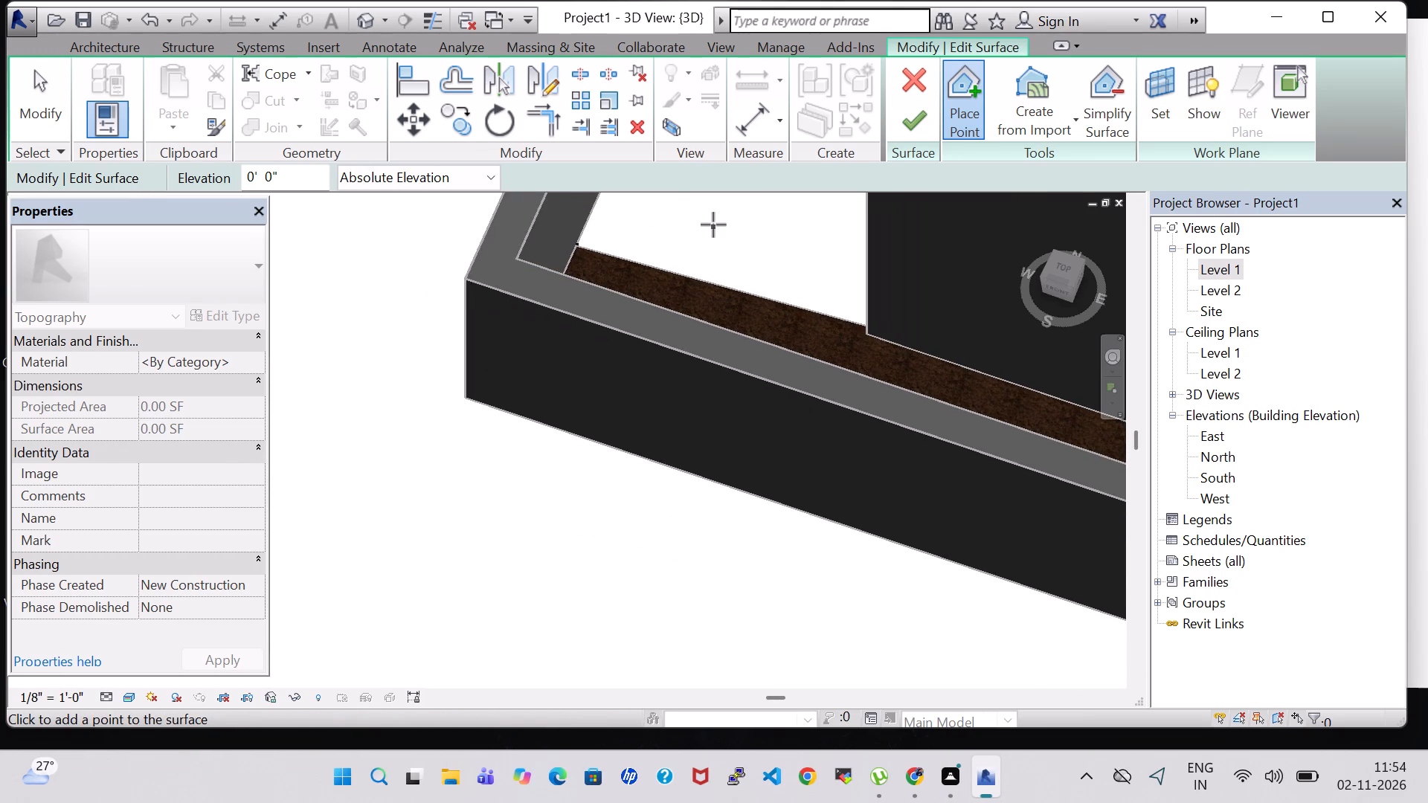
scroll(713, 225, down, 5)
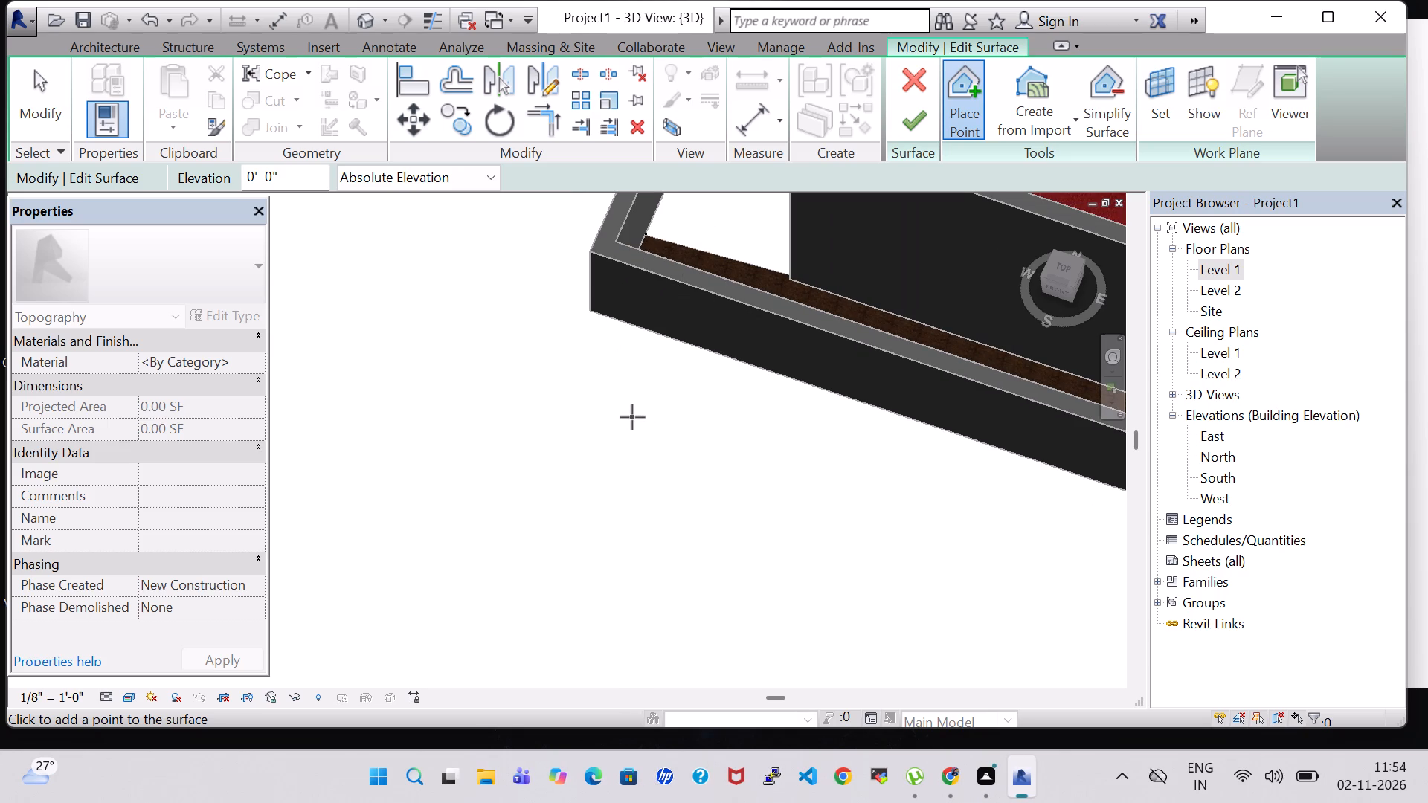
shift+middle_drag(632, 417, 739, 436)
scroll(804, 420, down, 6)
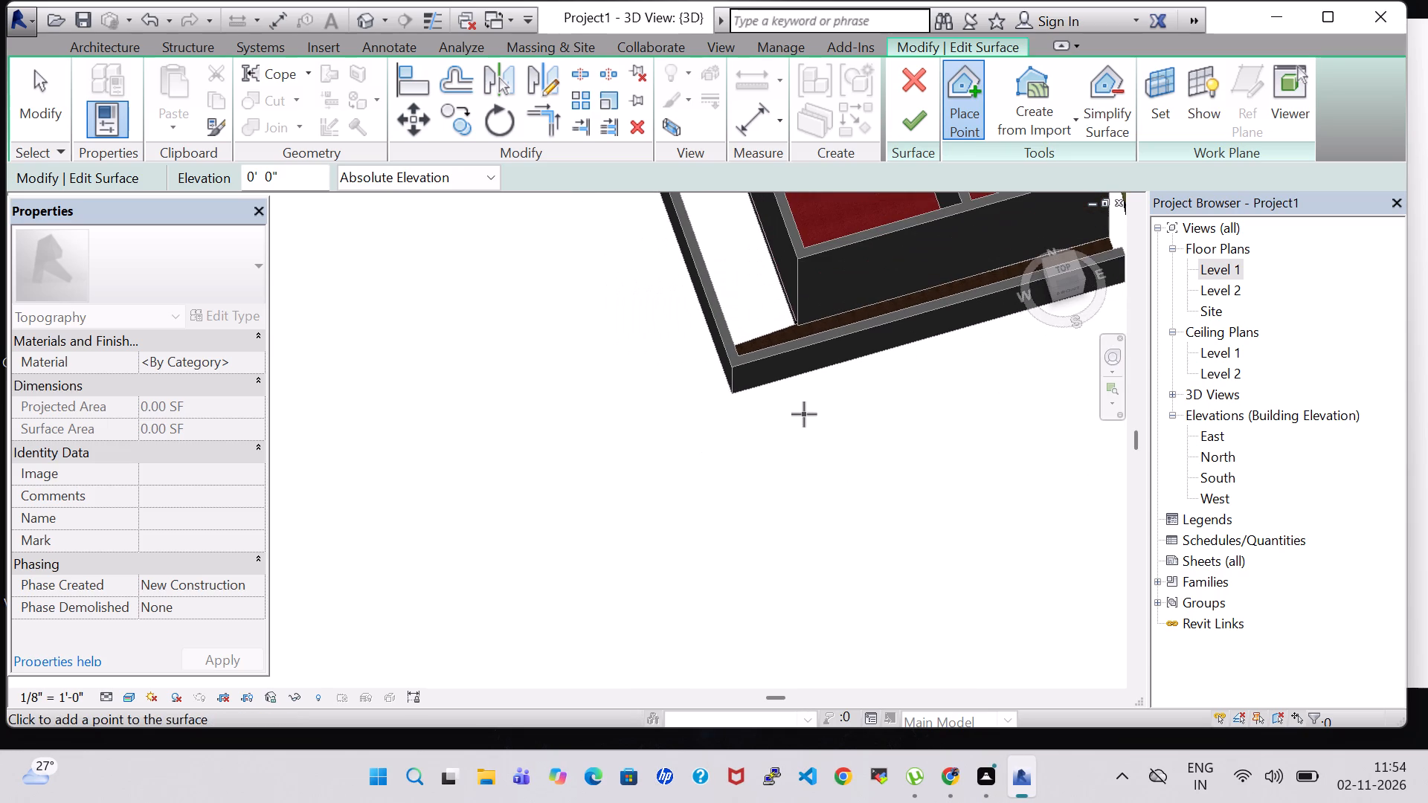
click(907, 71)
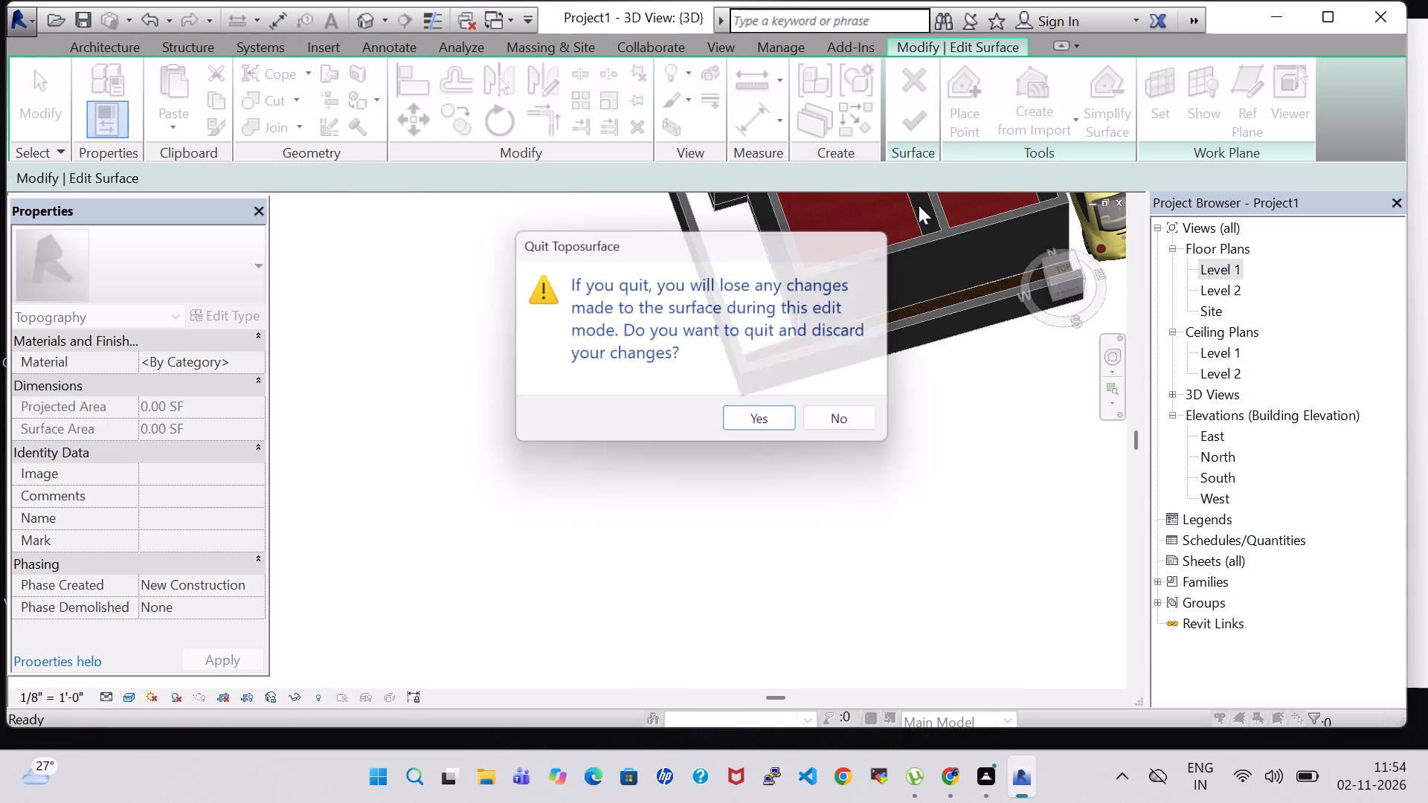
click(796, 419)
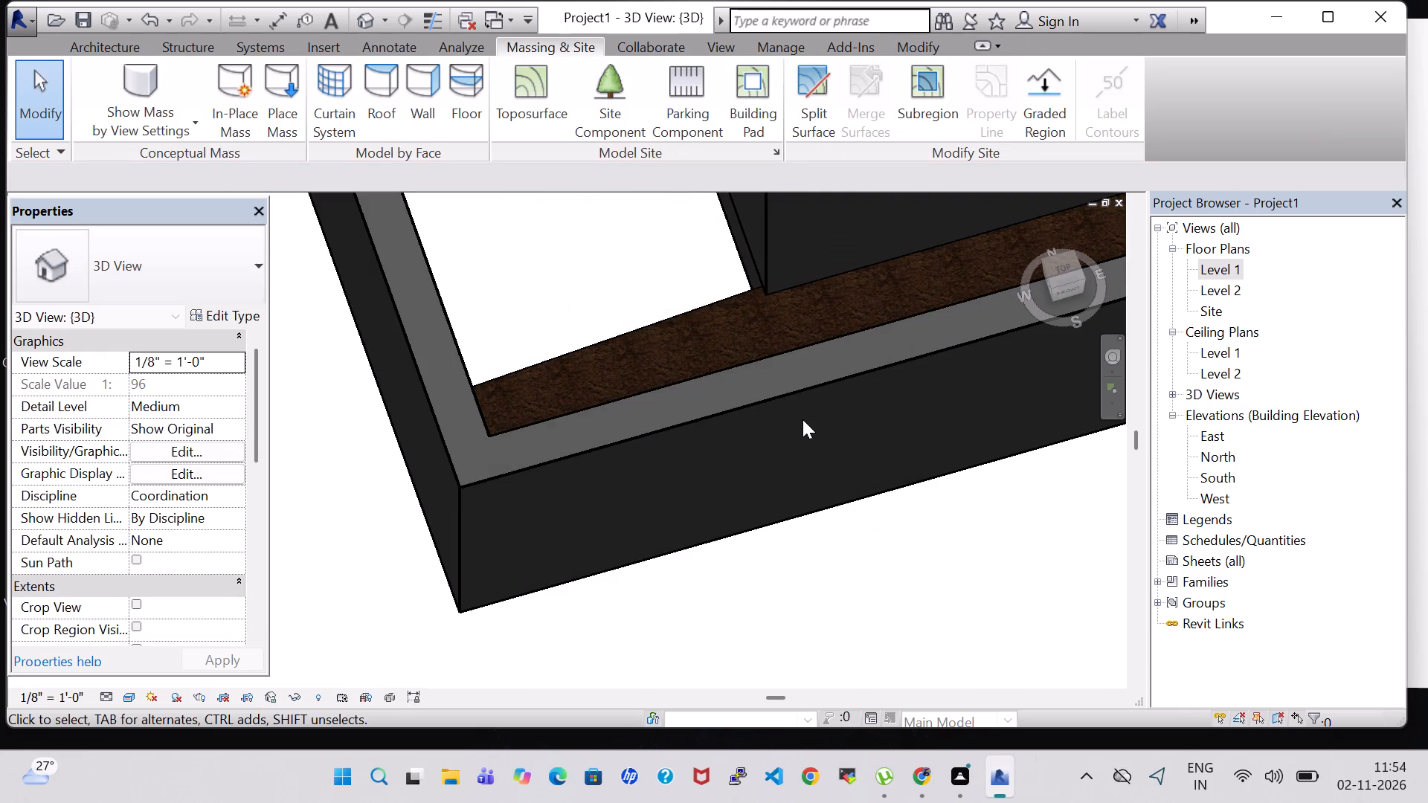
Select the ground surface between the house and the south boundary wall and choose Default Mass Floor as its material.
scroll(804, 419, down, 5)
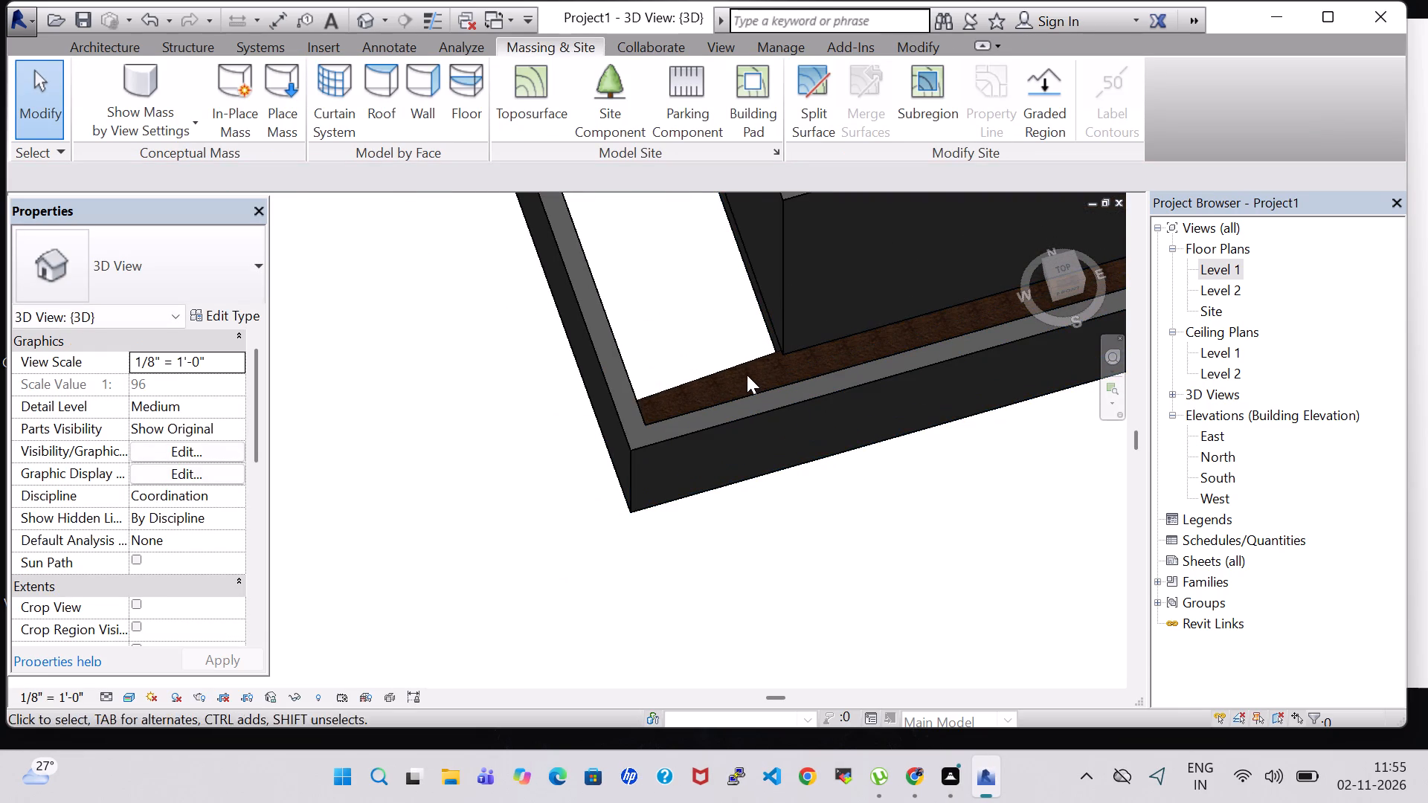
double_click(737, 375)
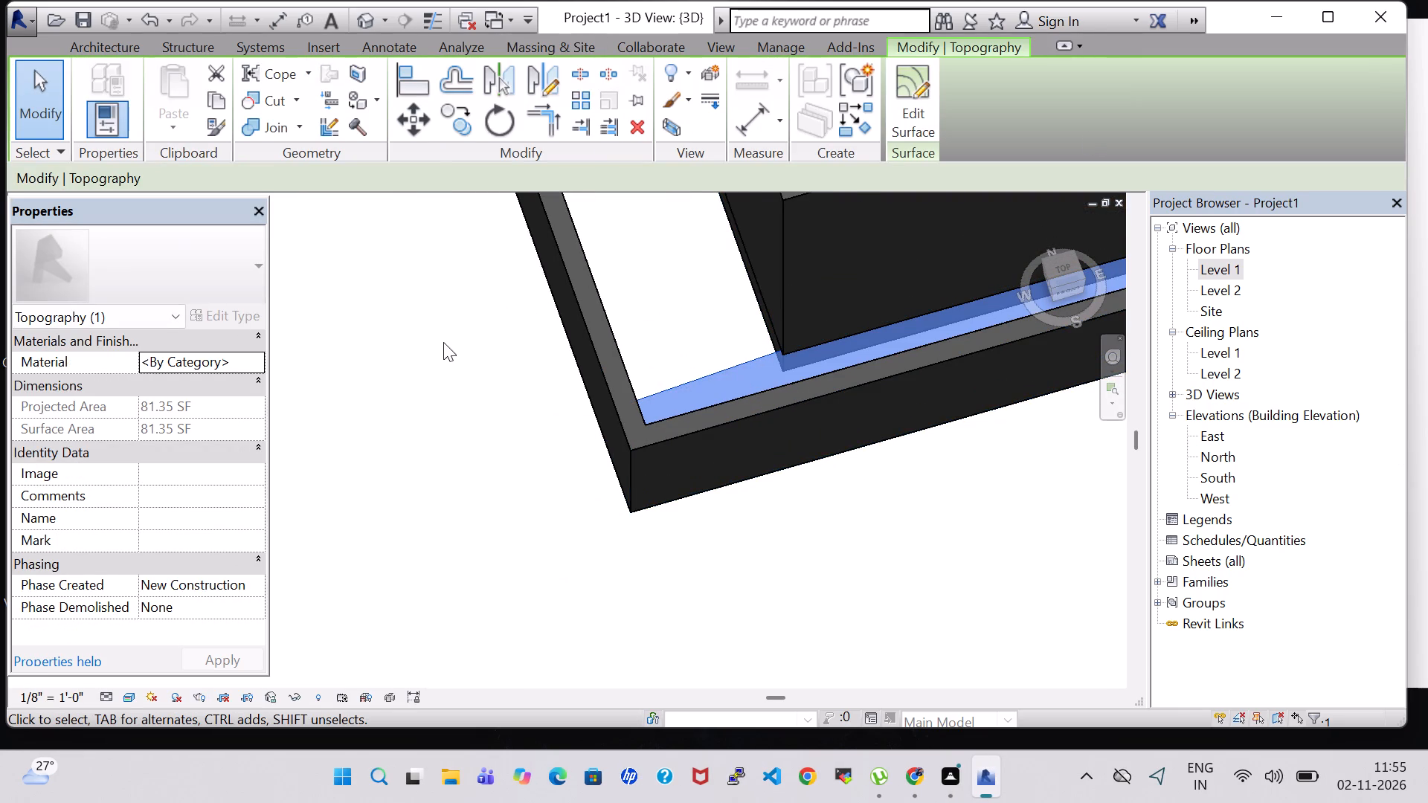
click(246, 361)
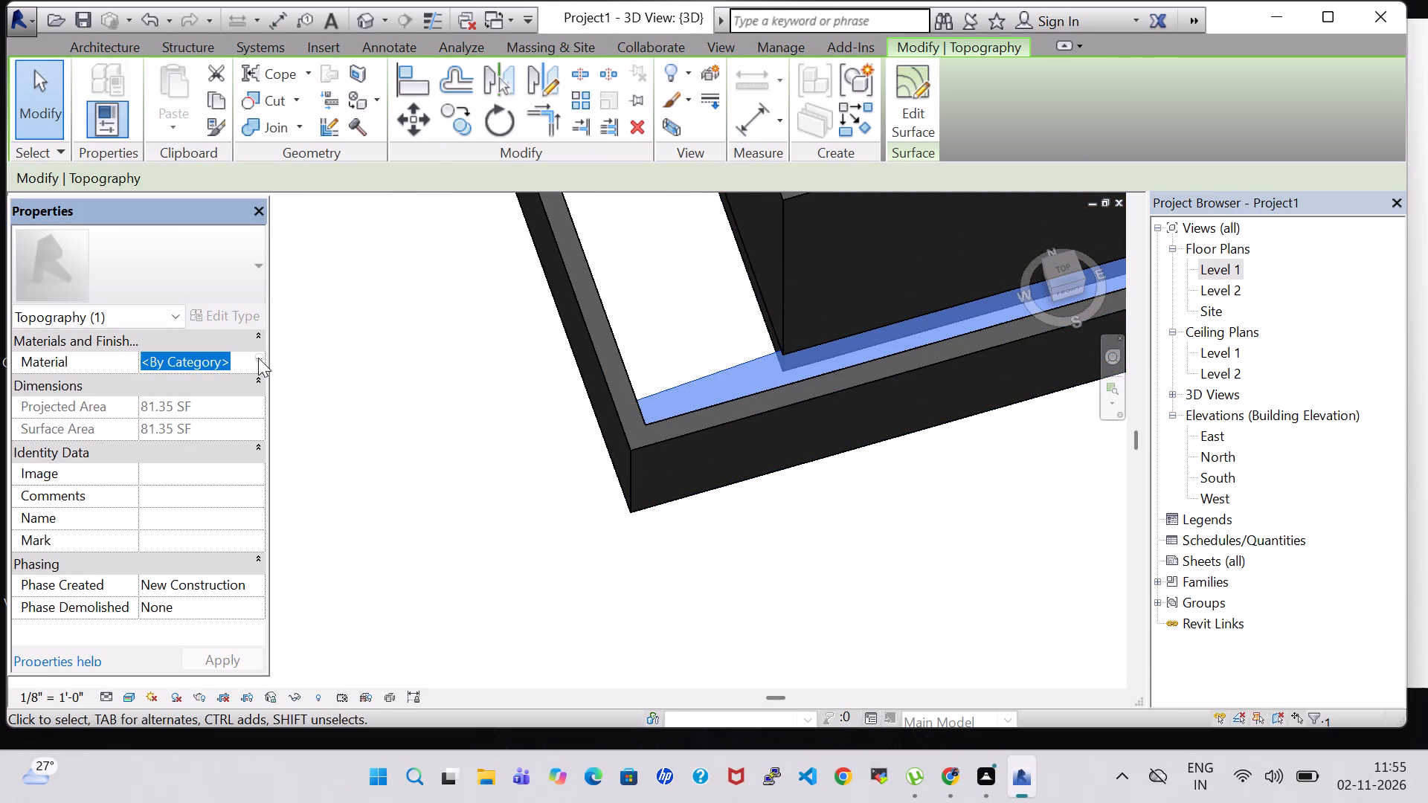
click(258, 358)
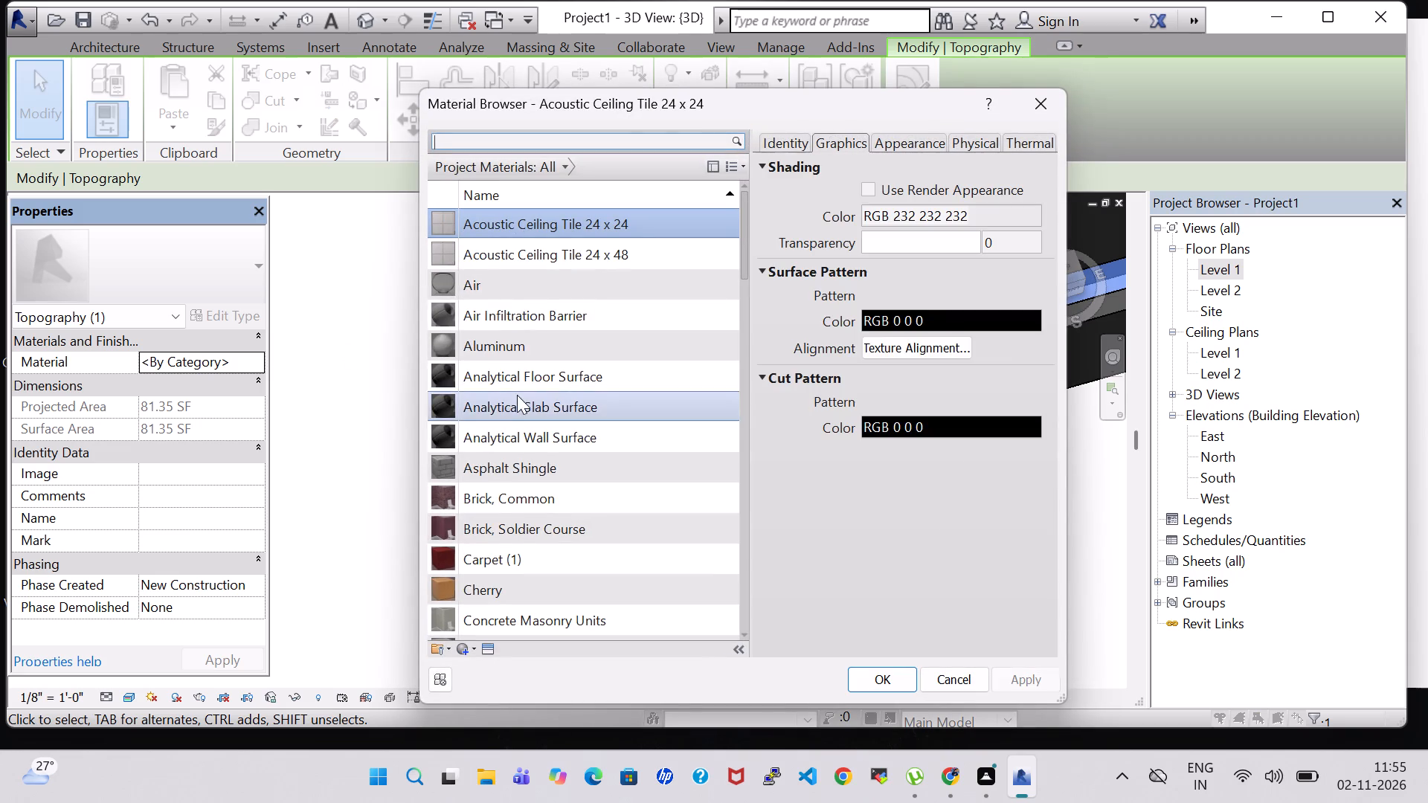
scroll(582, 593, down, 3)
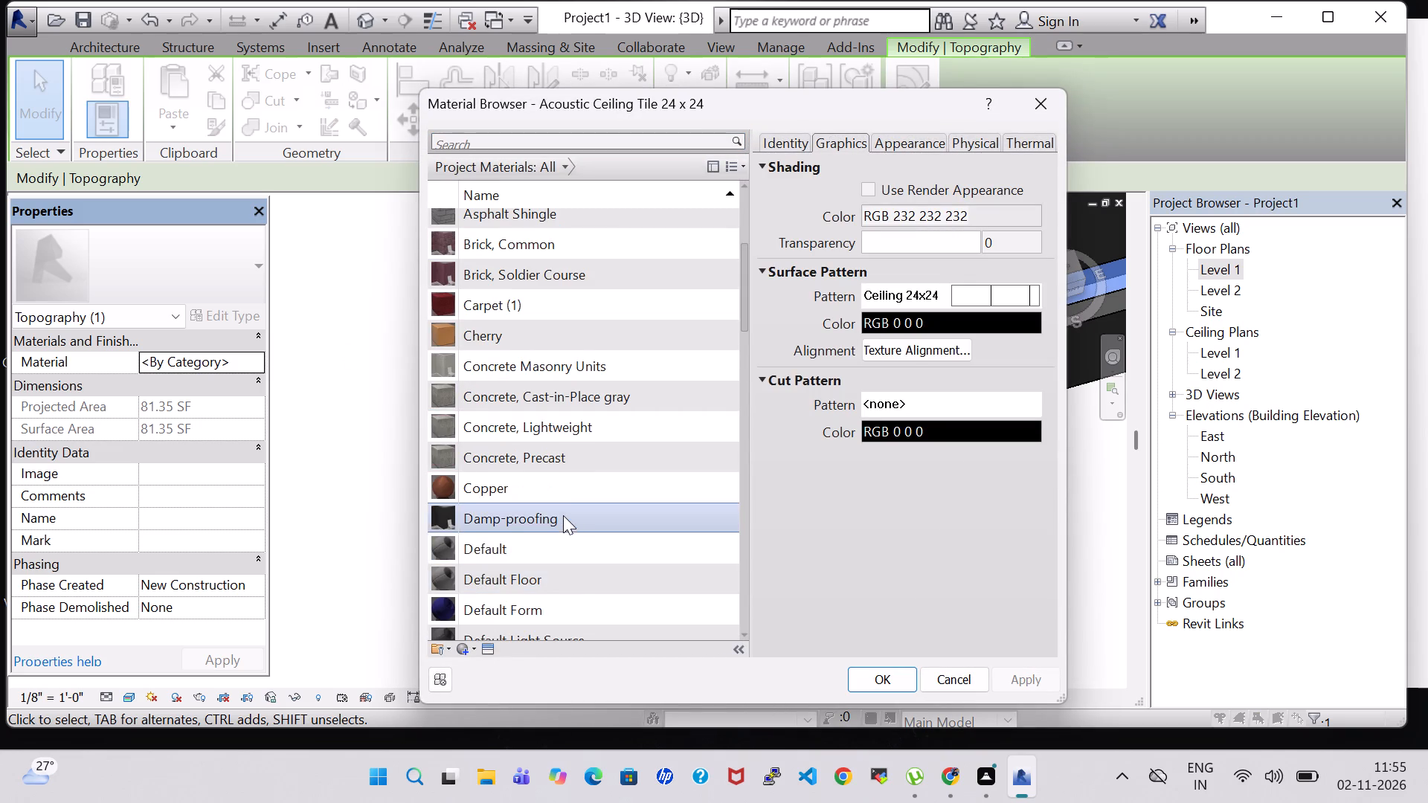
scroll(563, 515, down, 1)
click(576, 628)
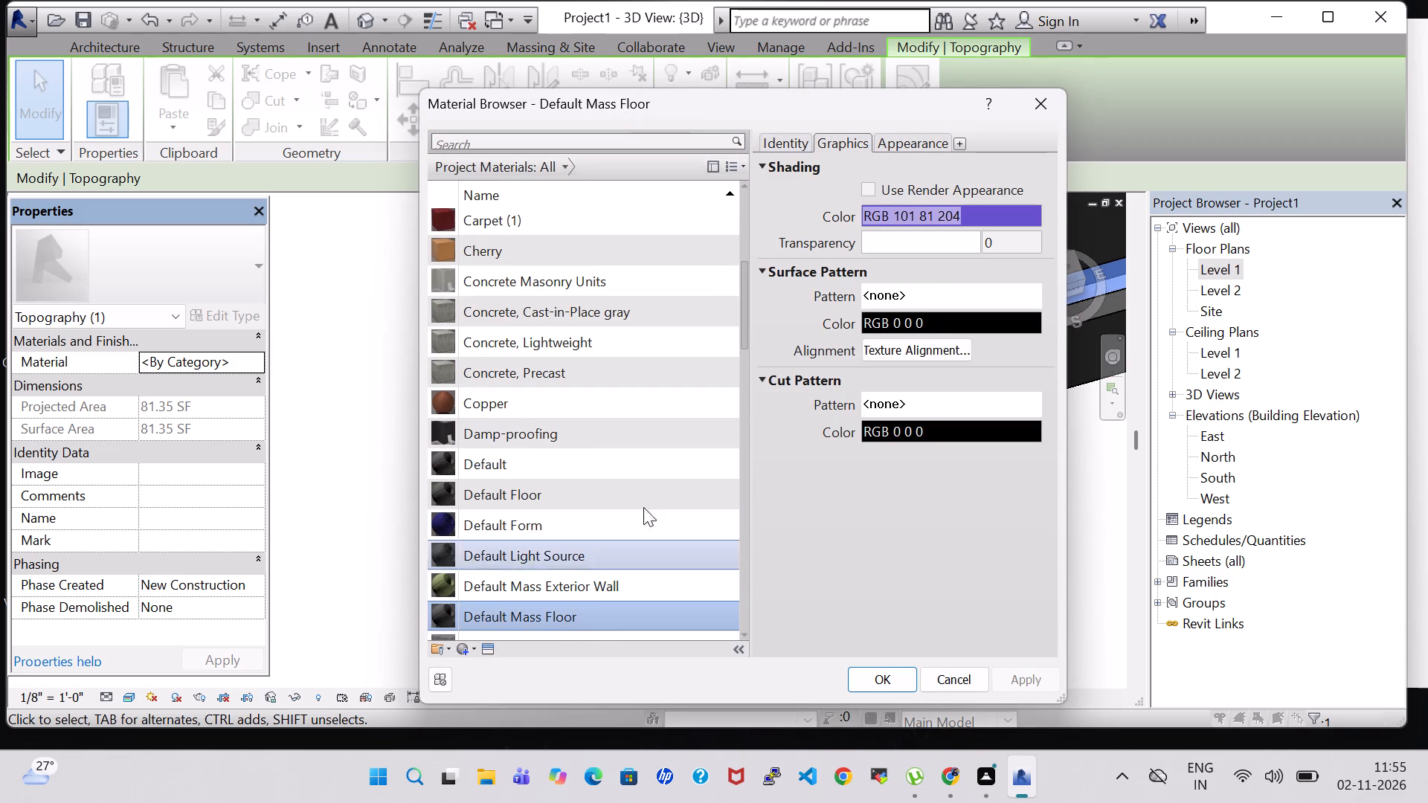
Set the Default Mass Floor material's shading and appearance colors to green, RGB 0 255 0, and apply it to the surface.
click(956, 215)
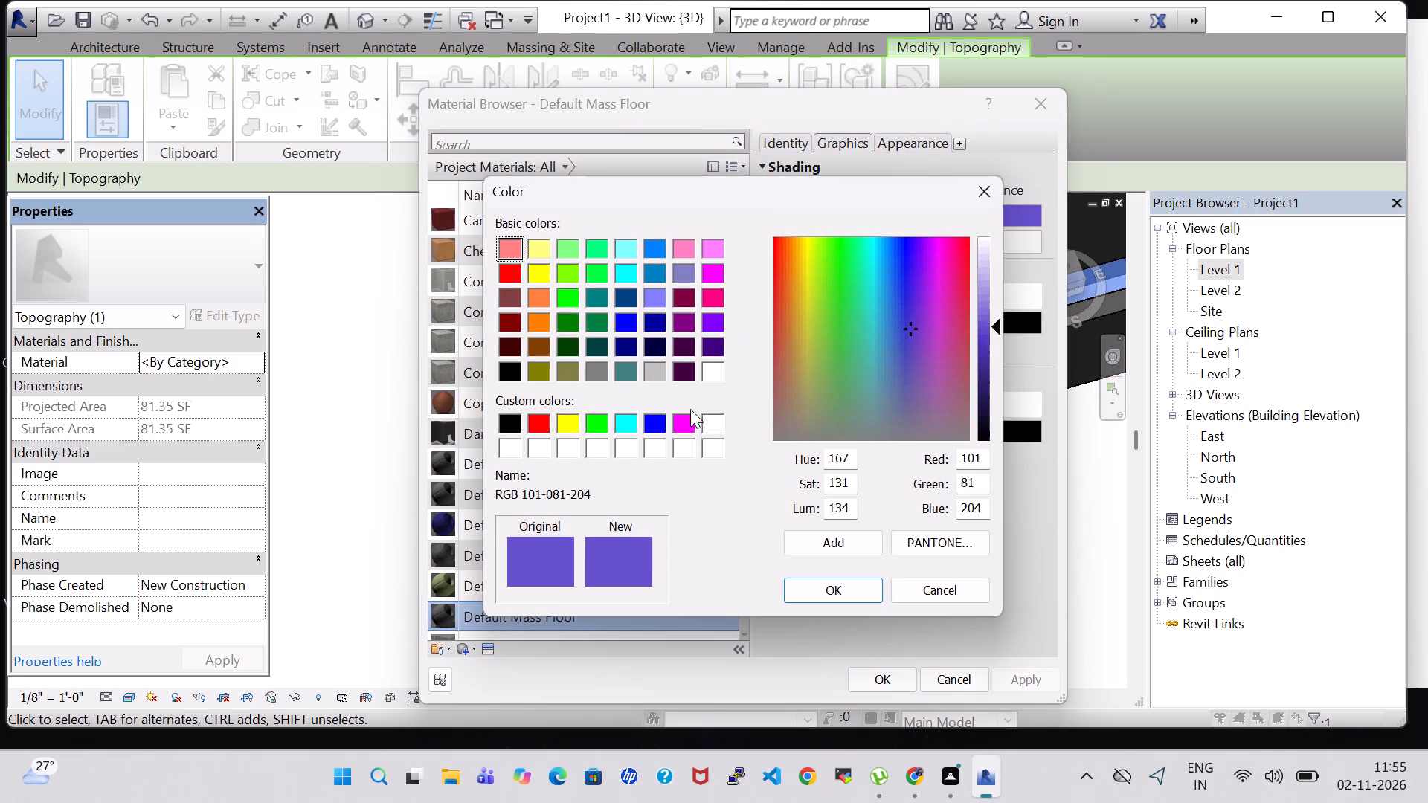
click(570, 291)
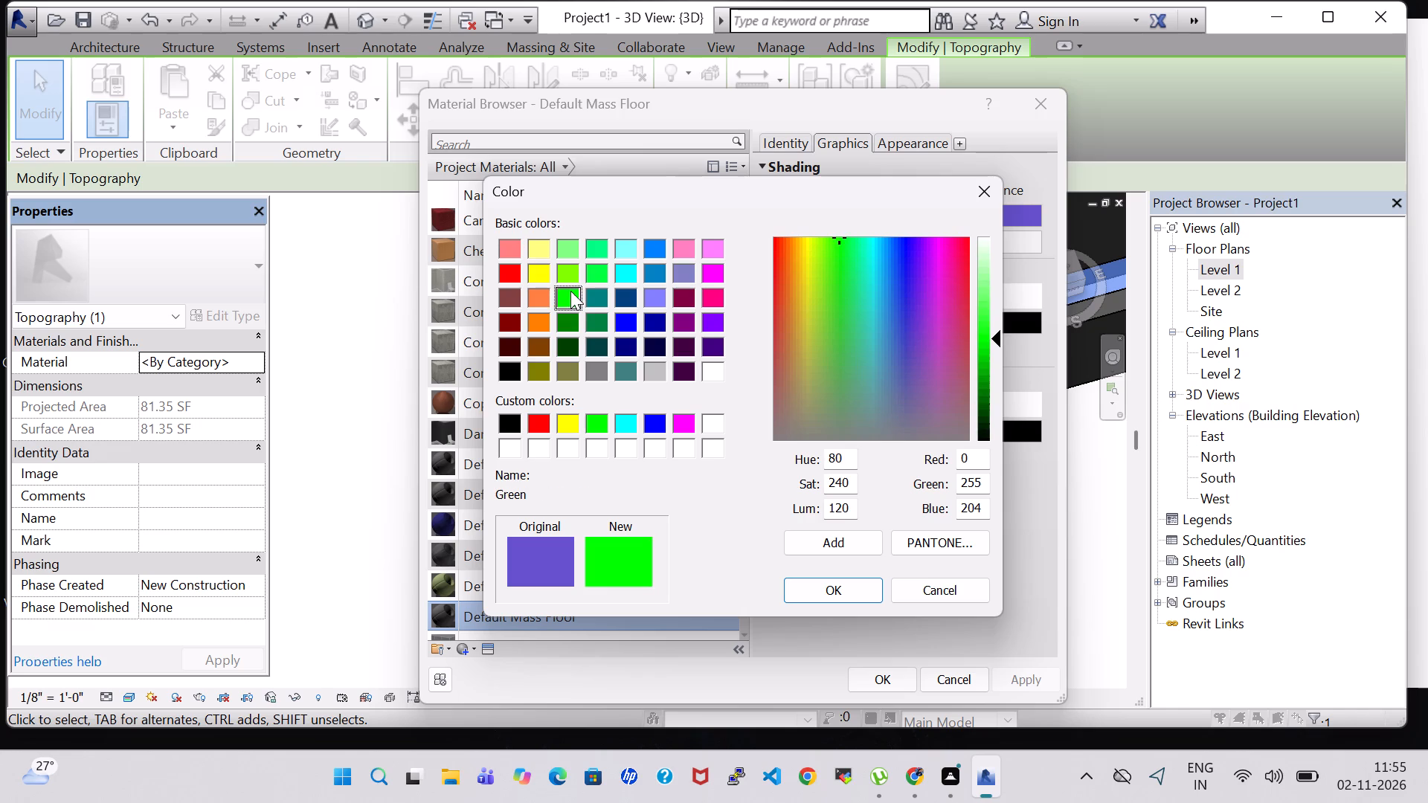
click(862, 583)
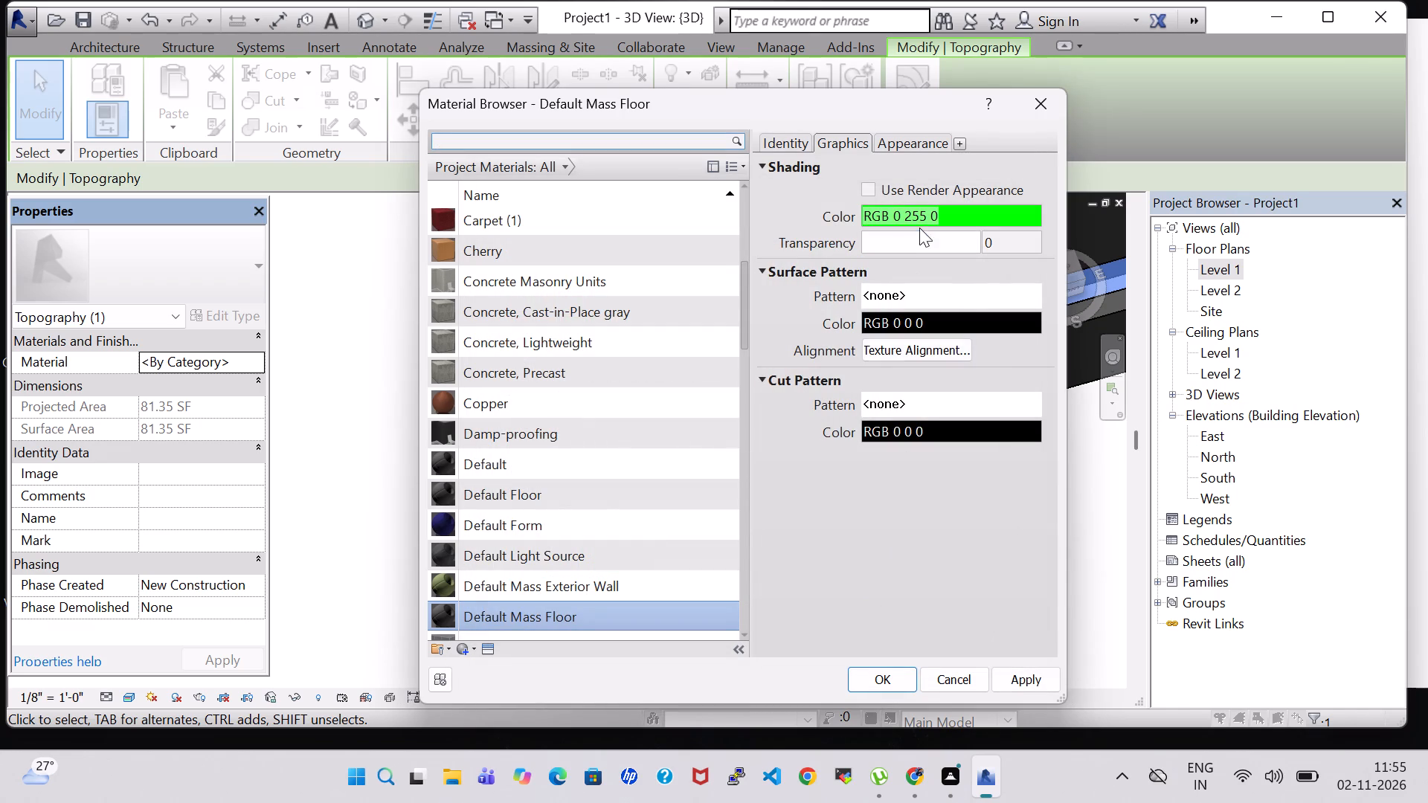
click(924, 146)
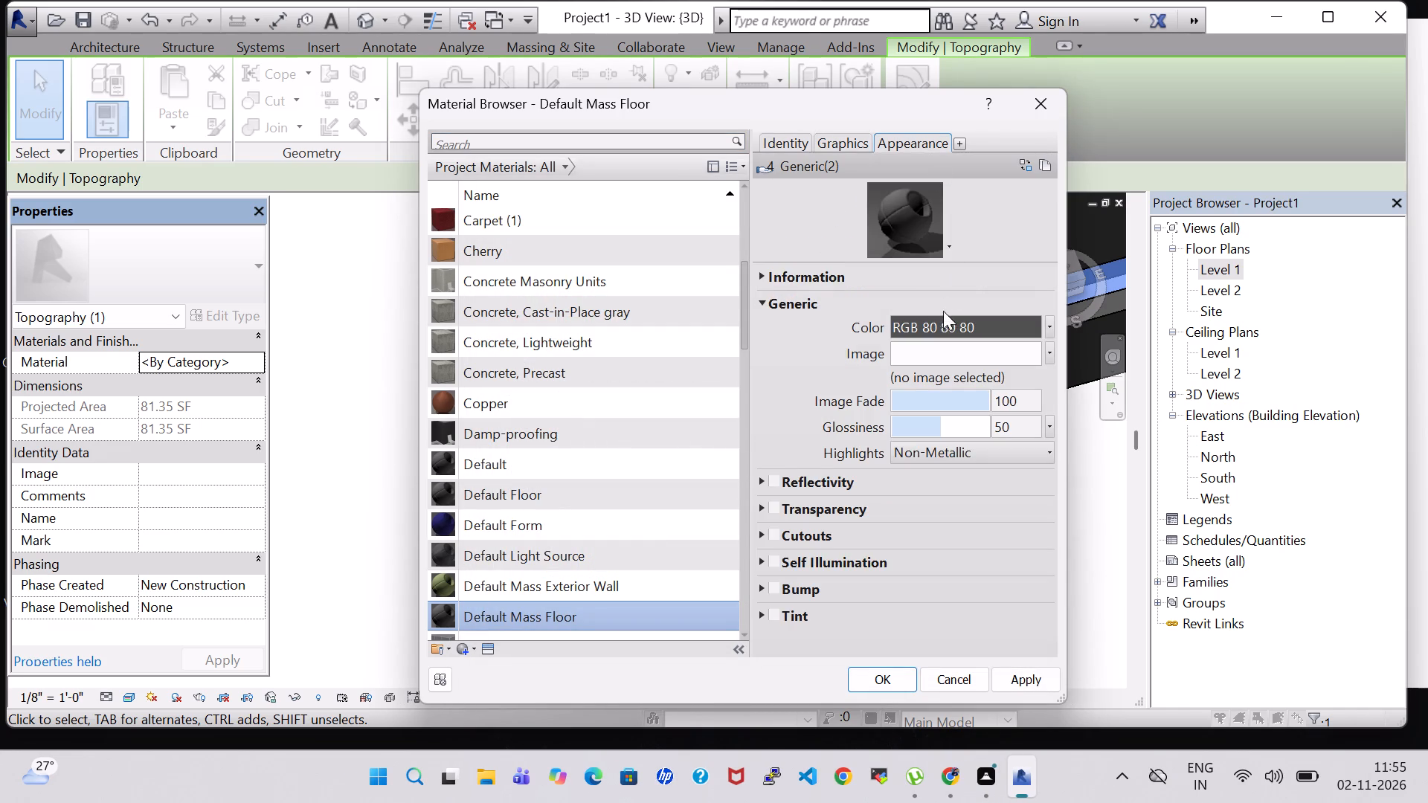
click(950, 323)
click(573, 302)
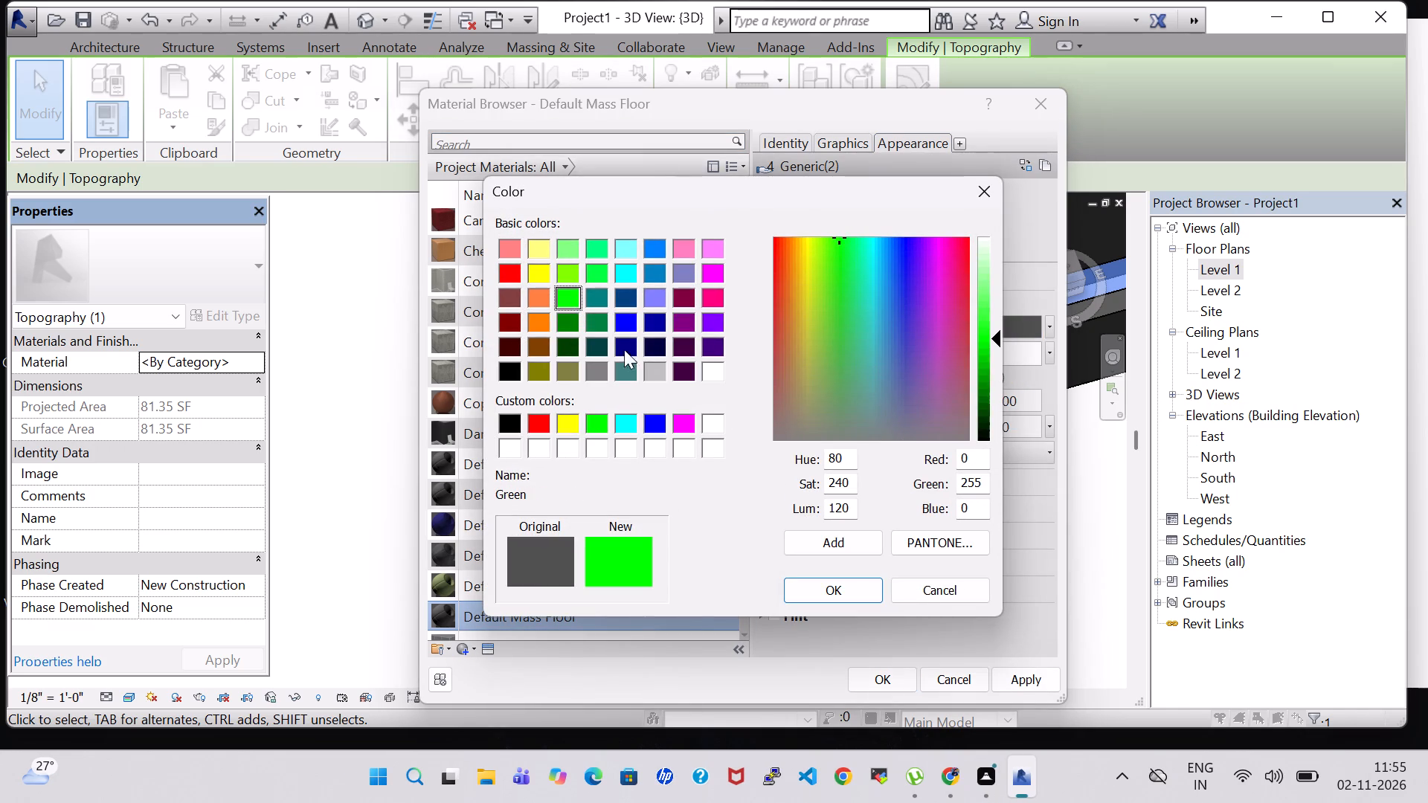
click(884, 590)
click(861, 588)
click(1046, 671)
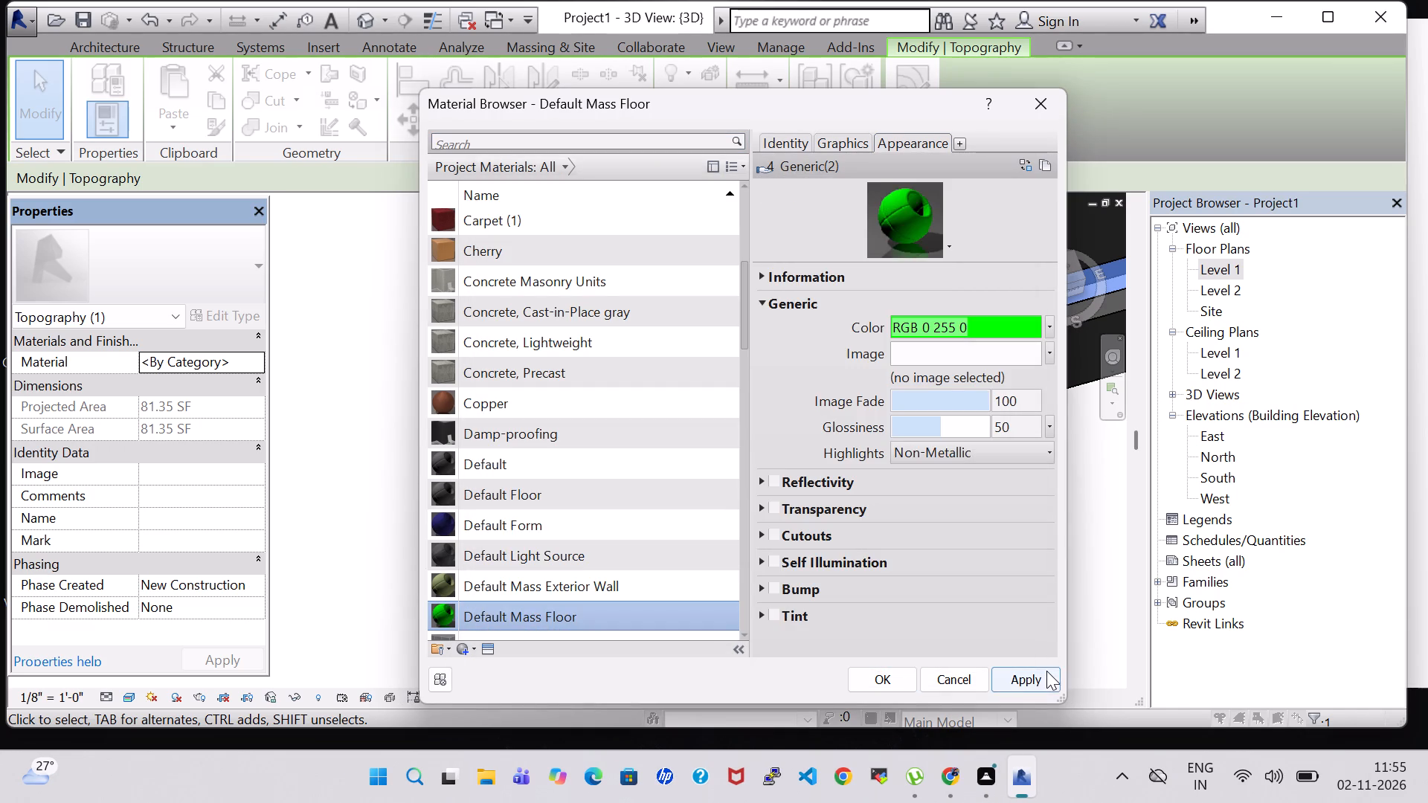
click(875, 675)
click(876, 500)
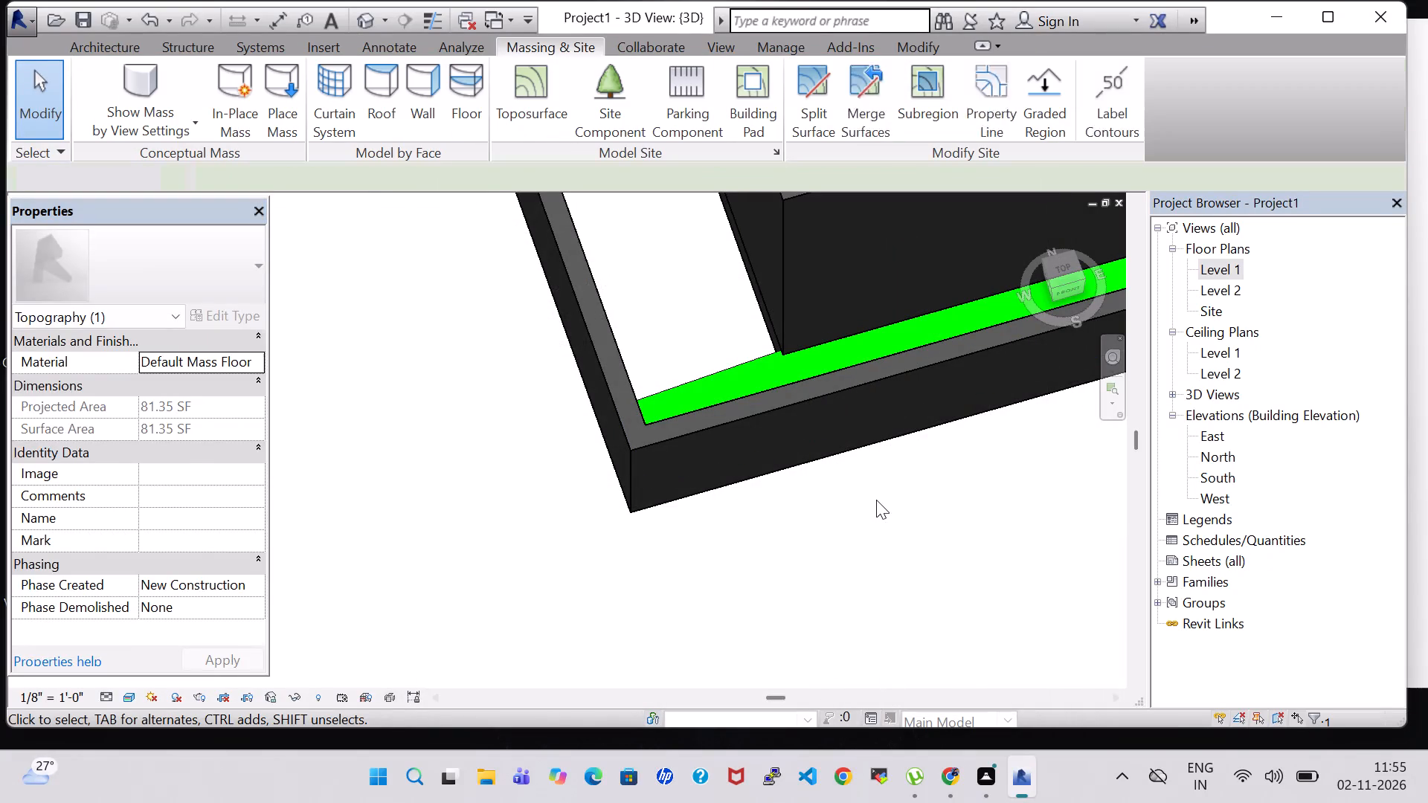
Start a toposurface in the Level 1 plan with 0' 0" absolute-elevation points at the west wall's southern outer corner and the boundary wall's inner face opposite.
scroll(876, 500, down, 5)
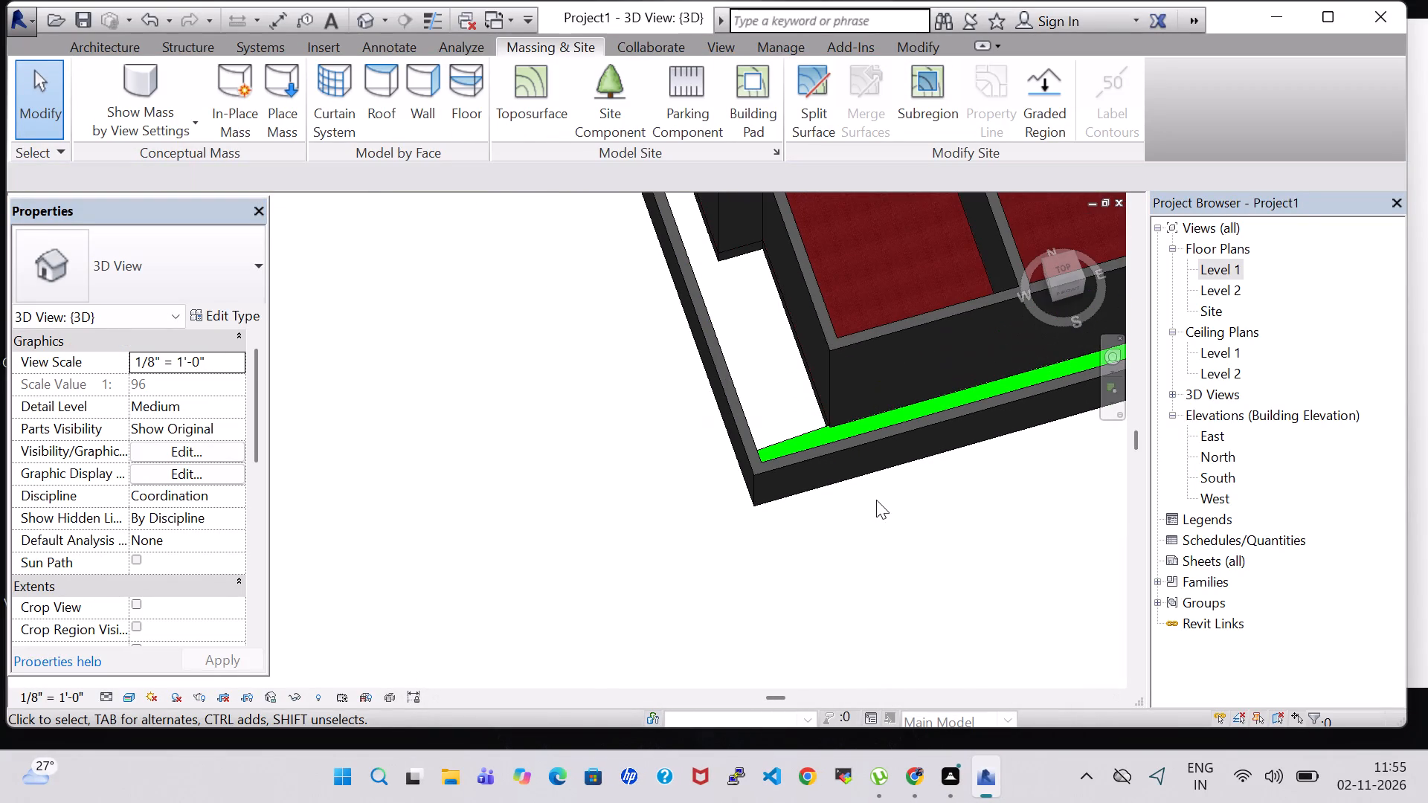
shift+middle_drag(680, 559, 742, 584)
shift+scroll(742, 584, down, 3)
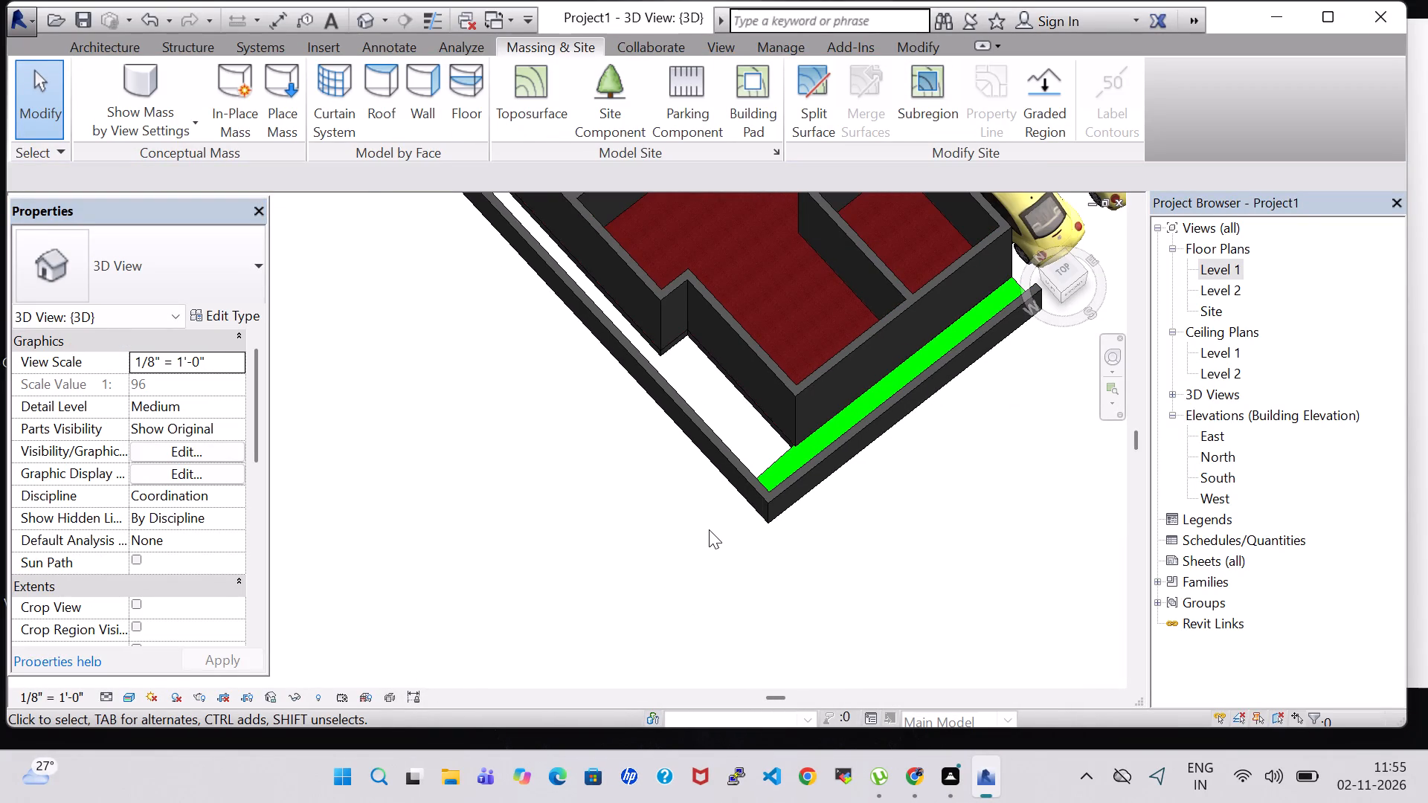
middle_drag(705, 529, 669, 529)
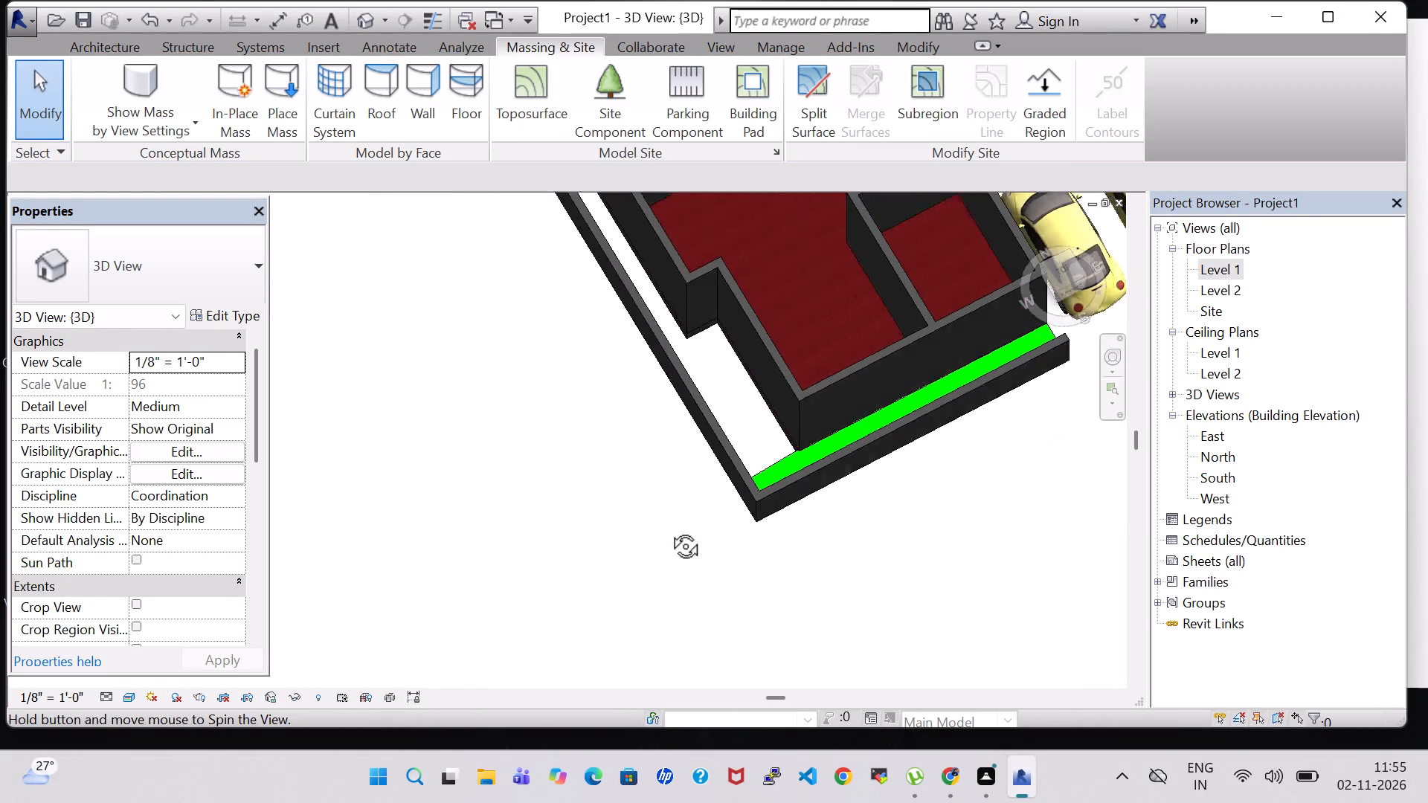
middle_drag(669, 529, 611, 523)
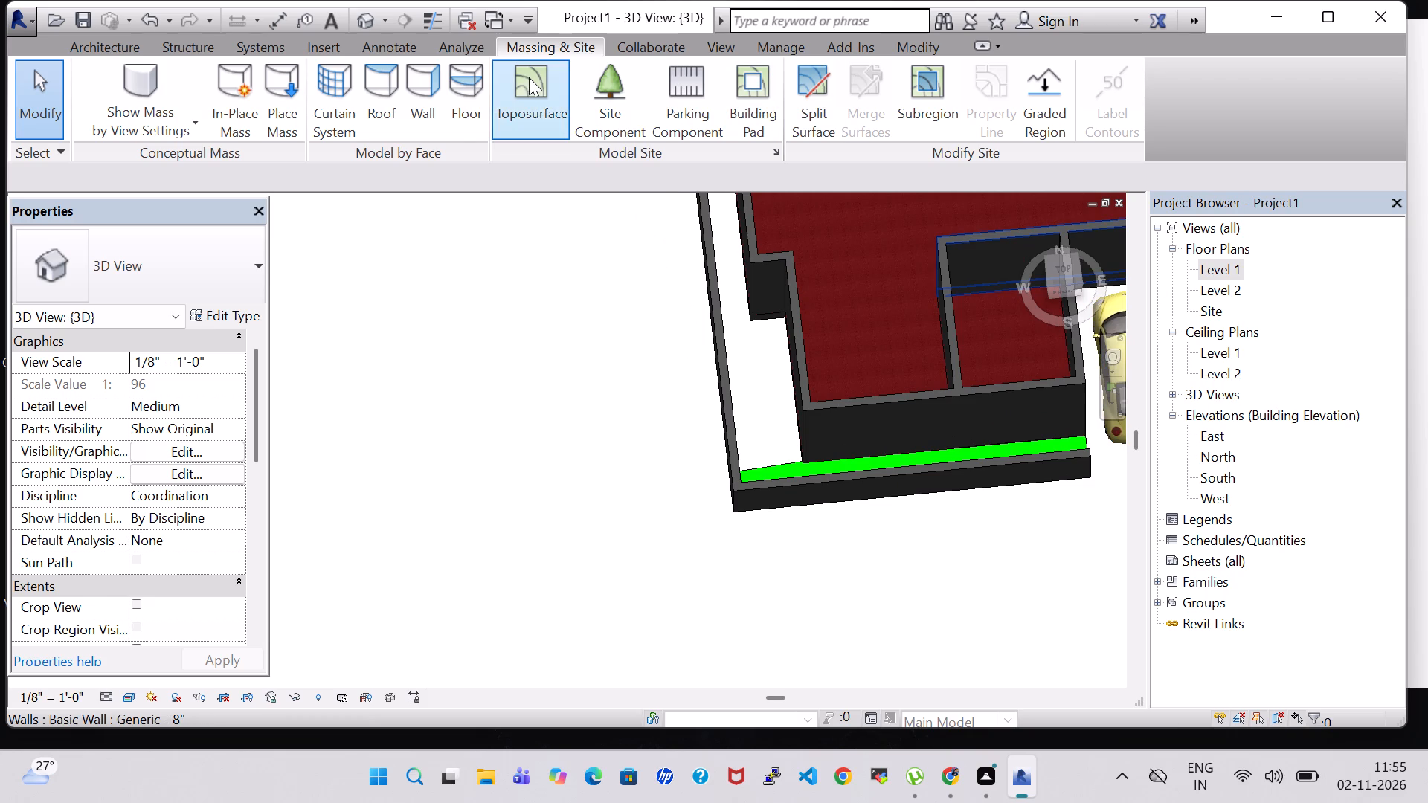
click(529, 77)
scroll(768, 288, up, 11)
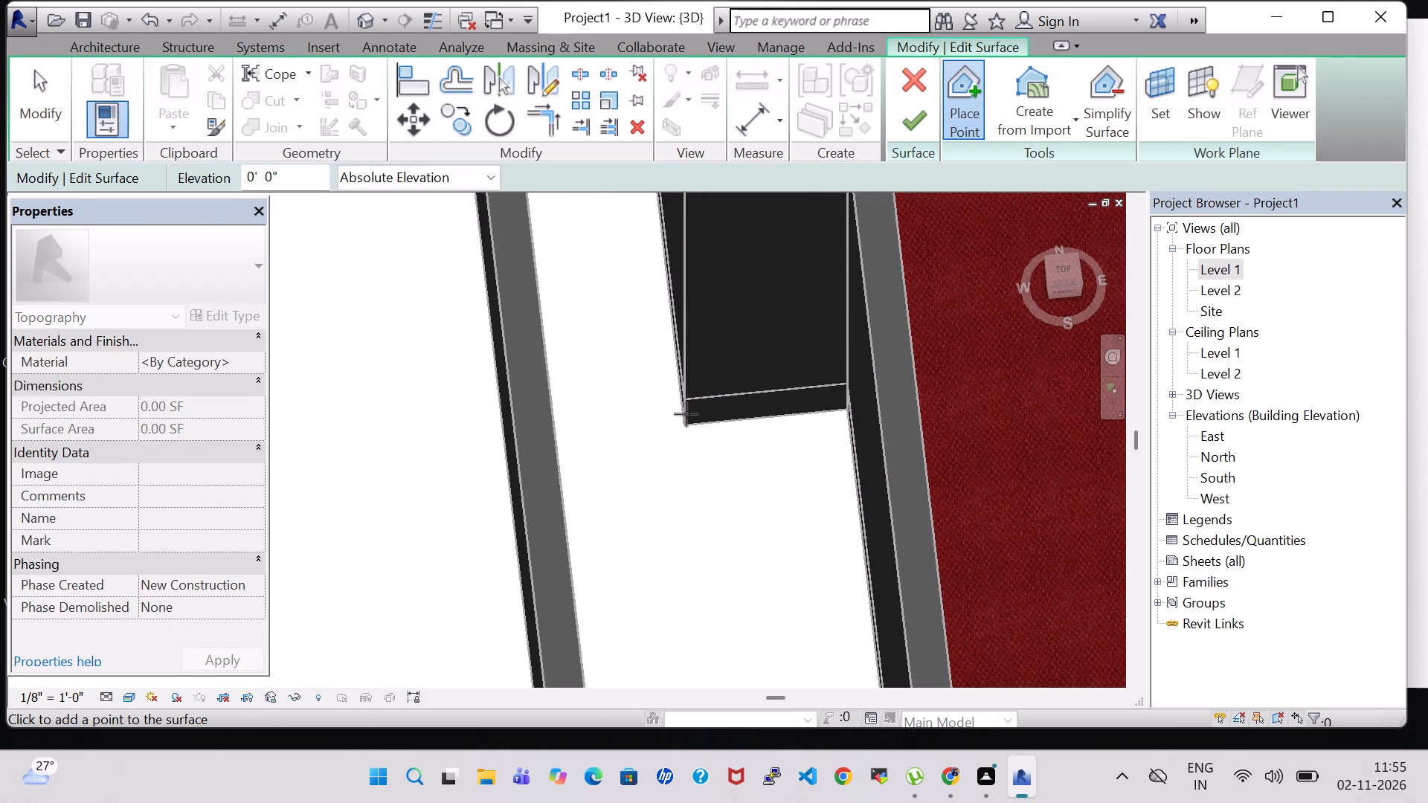
scroll(688, 454, down, 3)
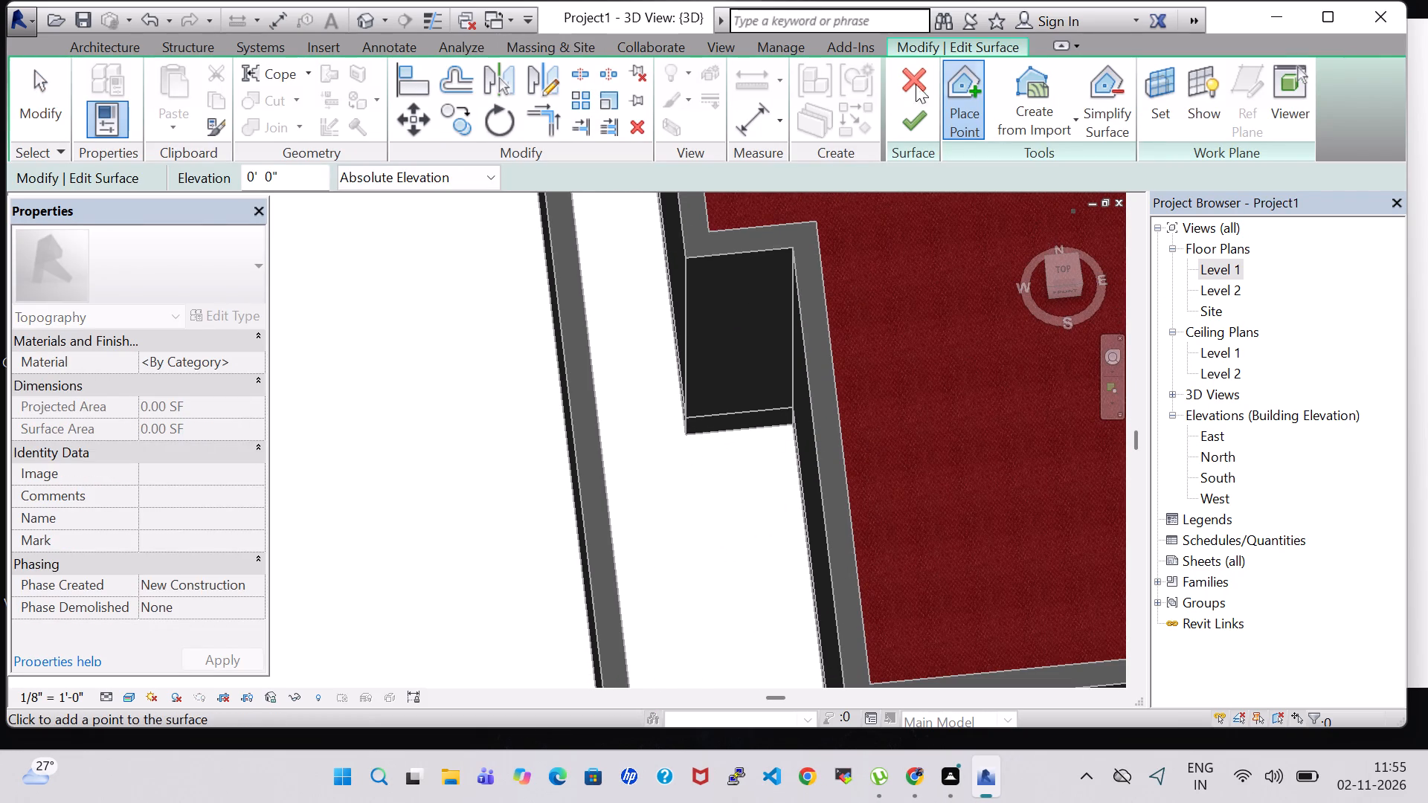
double_click(1210, 268)
scroll(546, 365, down, 4)
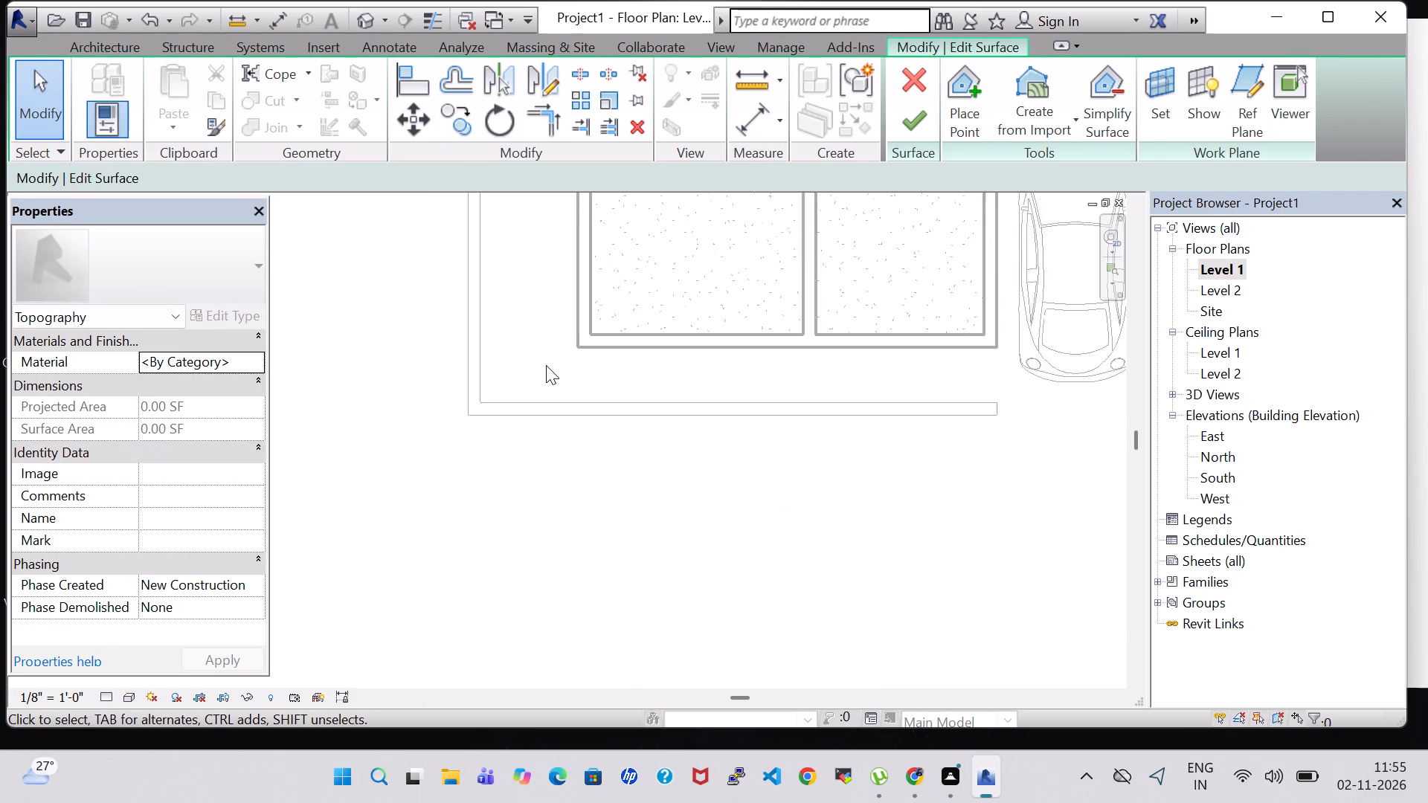
middle_drag(540, 309, 527, 398)
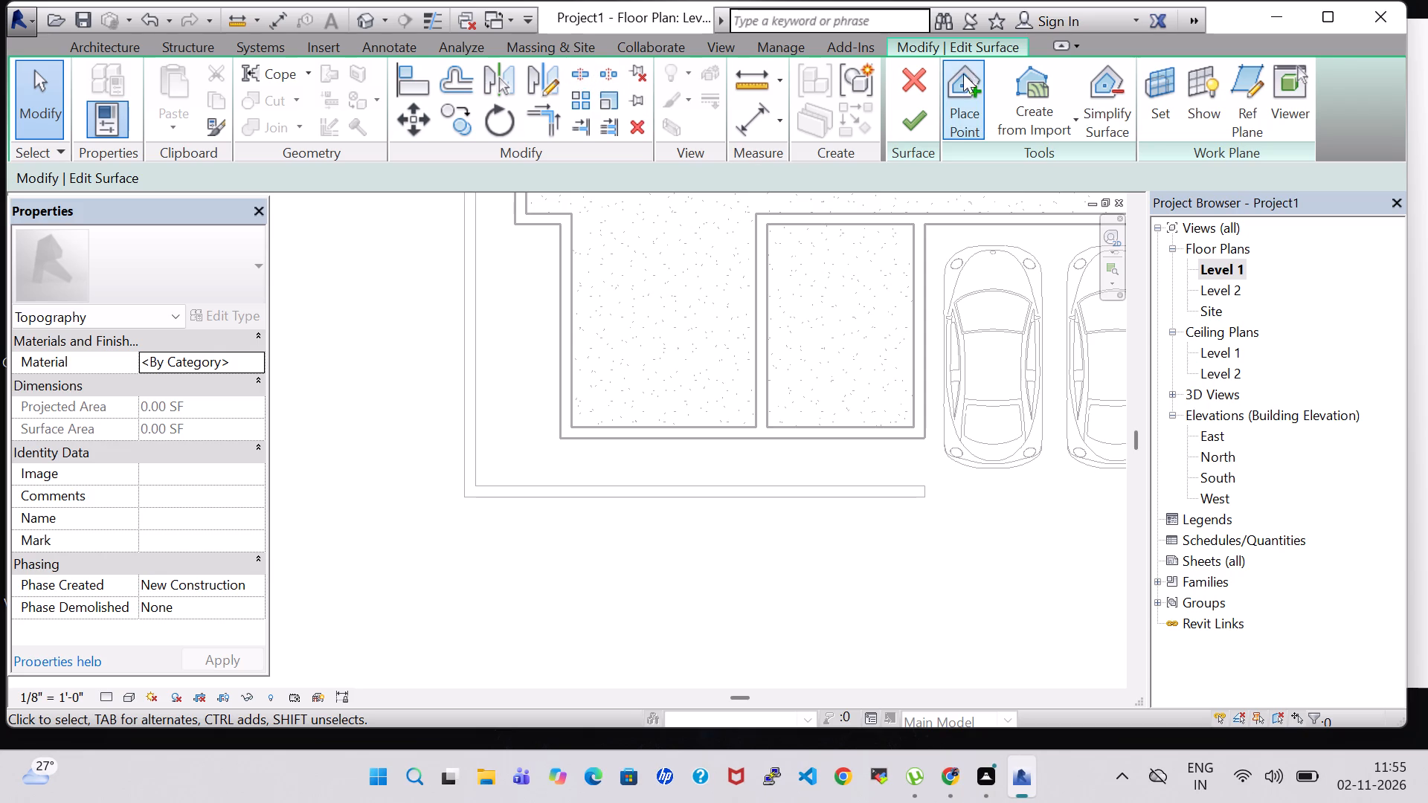
click(965, 80)
scroll(538, 257, up, 6)
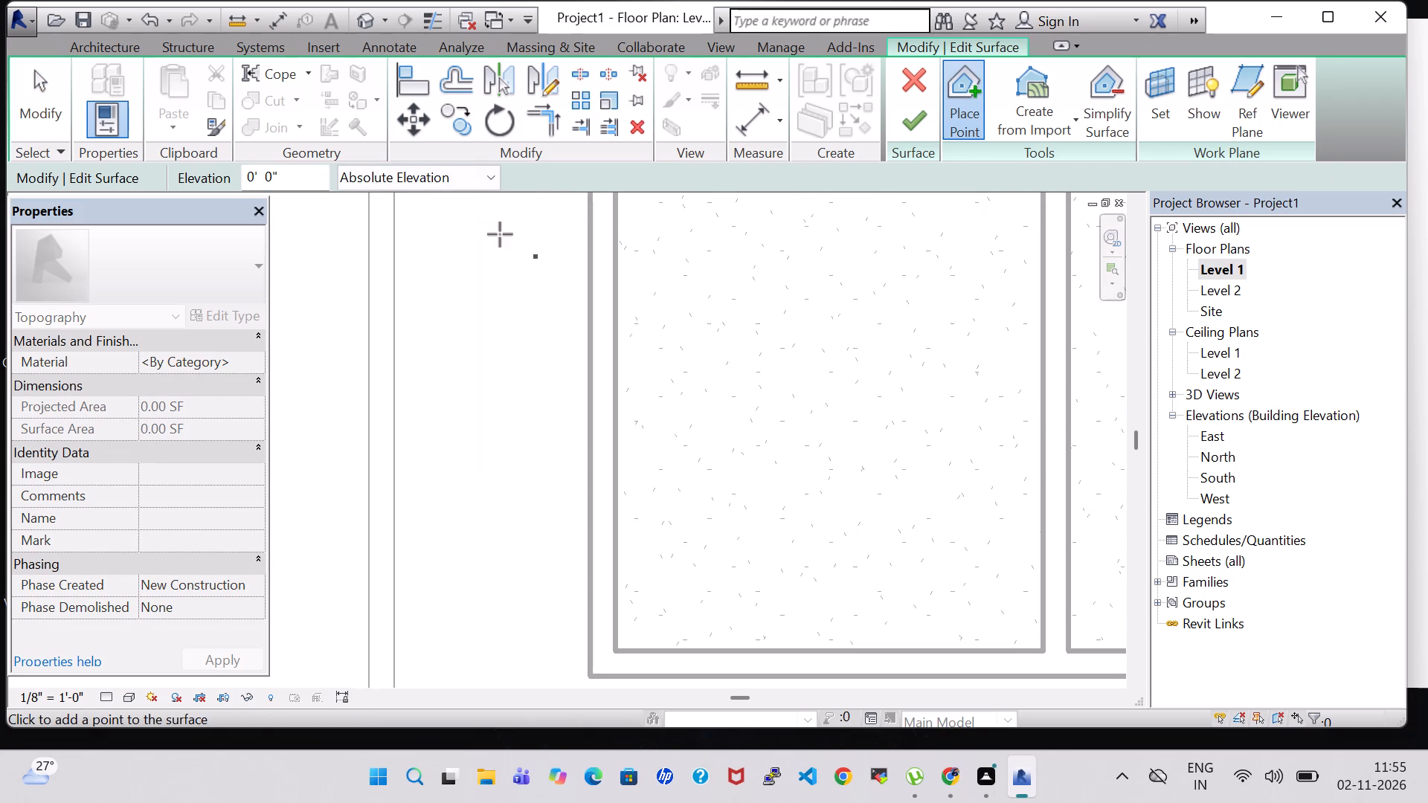
middle_drag(470, 213, 553, 424)
scroll(556, 386, up, 6)
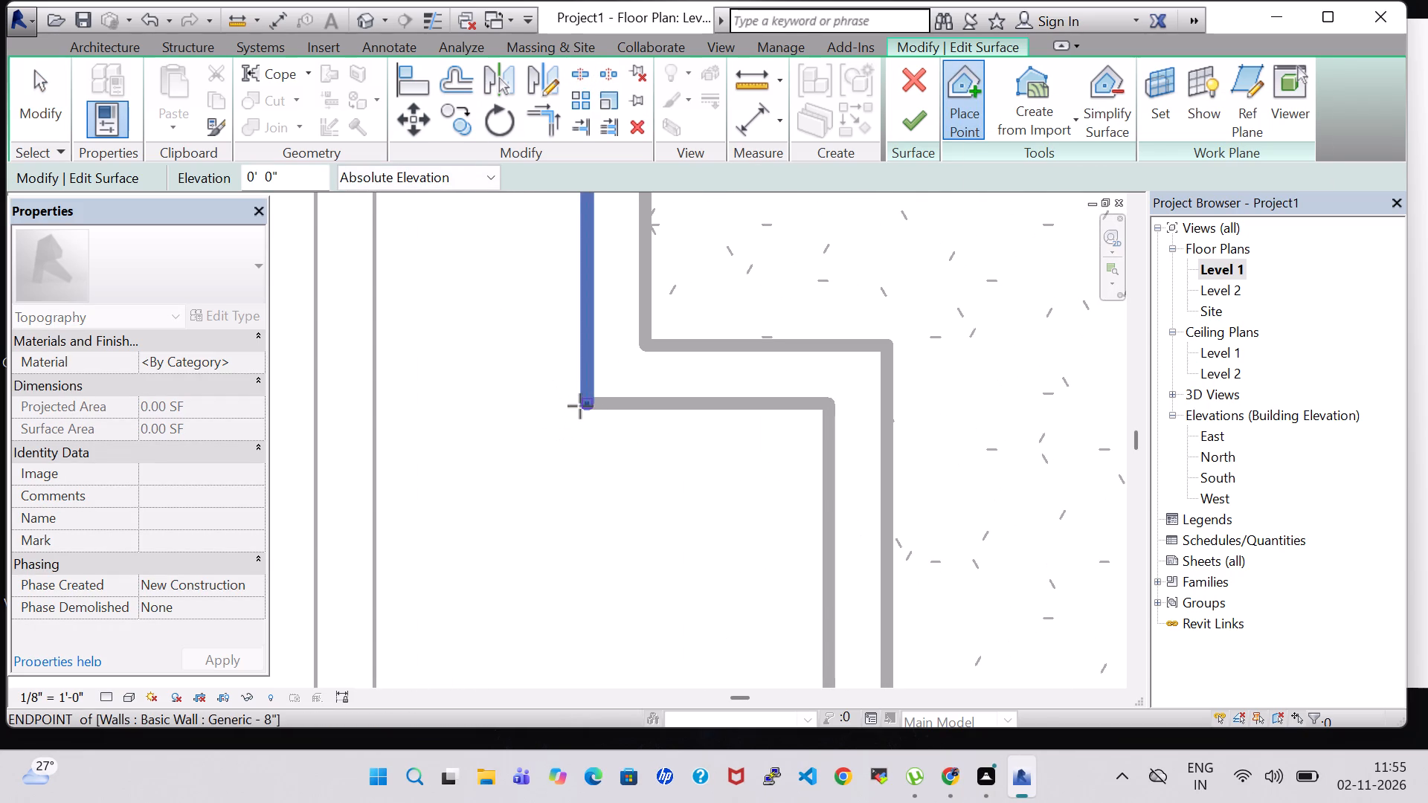
click(580, 406)
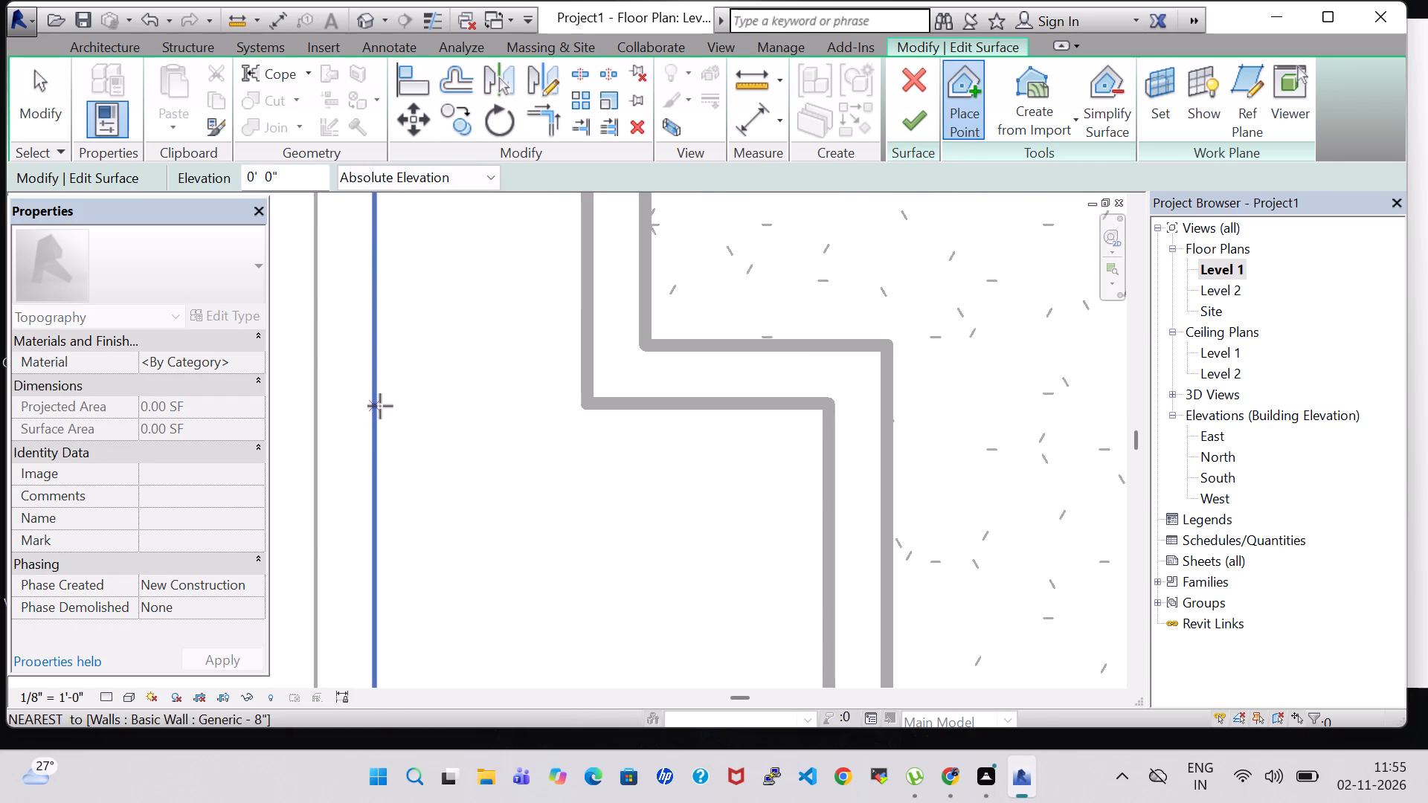
click(375, 406)
Add surface points at the house's northwest outer corner and directly opposite on the west boundary wall's inner face, and finish the surface.
scroll(451, 291, down, 3)
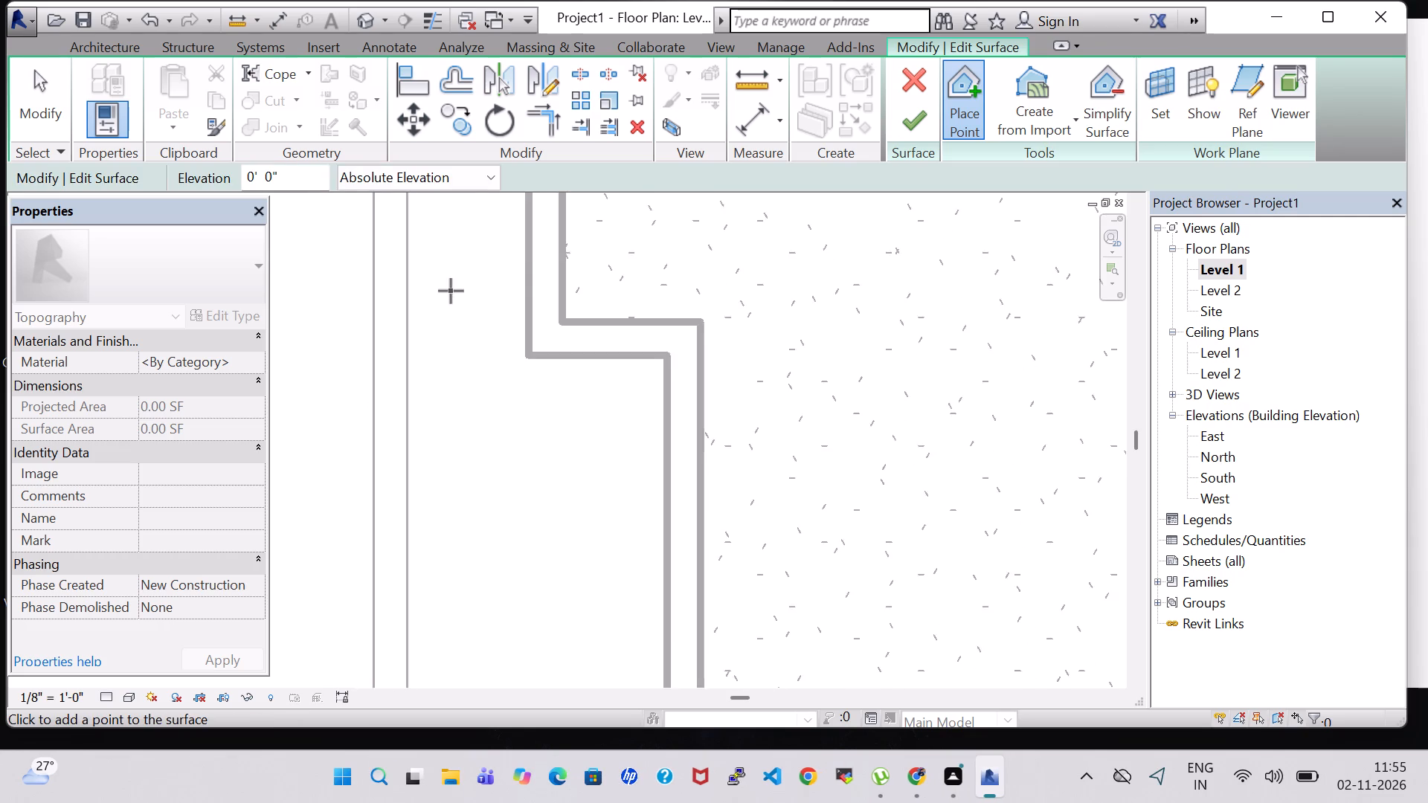
scroll(451, 291, down, 6)
scroll(451, 257, up, 1)
middle_drag(451, 257, 458, 497)
middle_drag(459, 512, 460, 519)
middle_drag(468, 359, 463, 697)
middle_drag(469, 223, 461, 410)
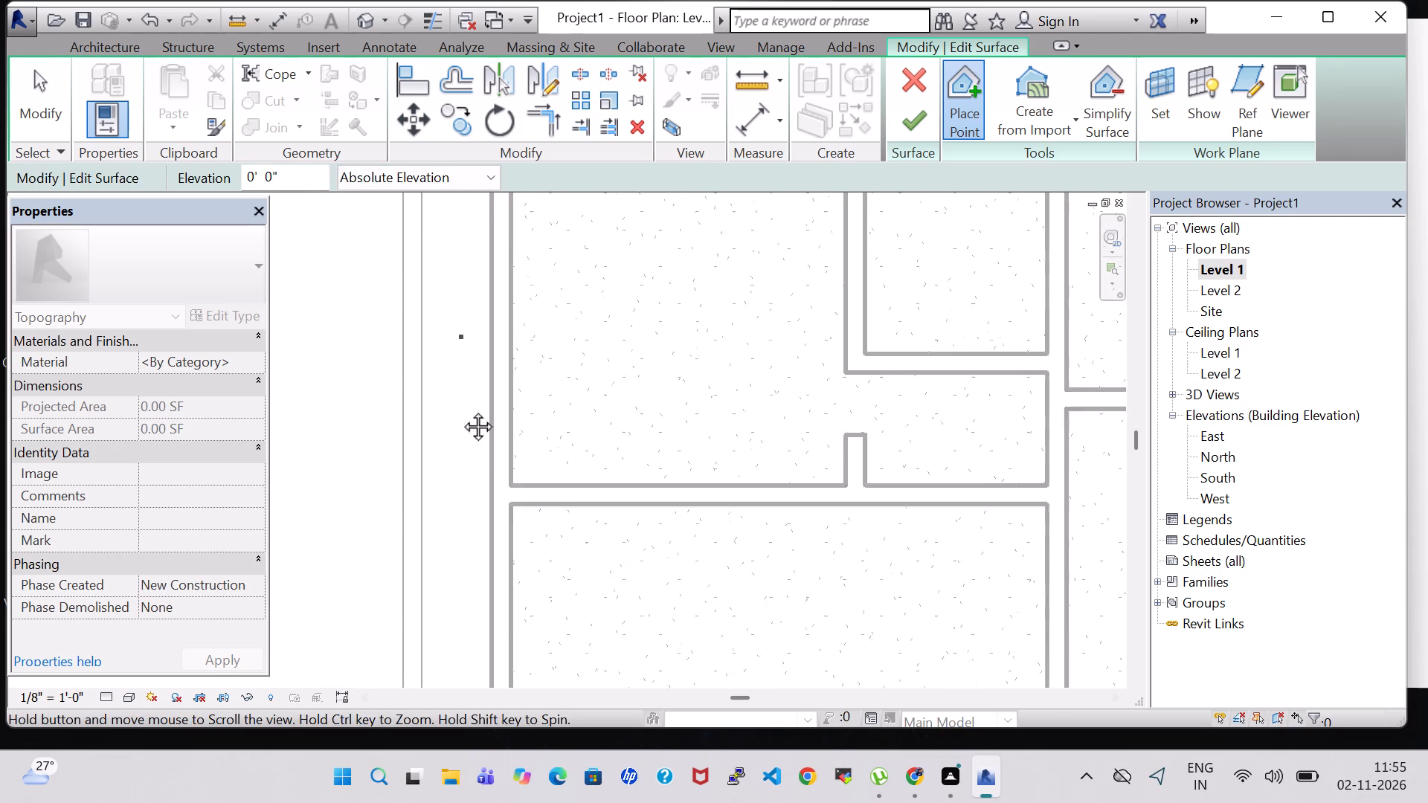
middle_drag(461, 410, 464, 509)
scroll(448, 267, up, 4)
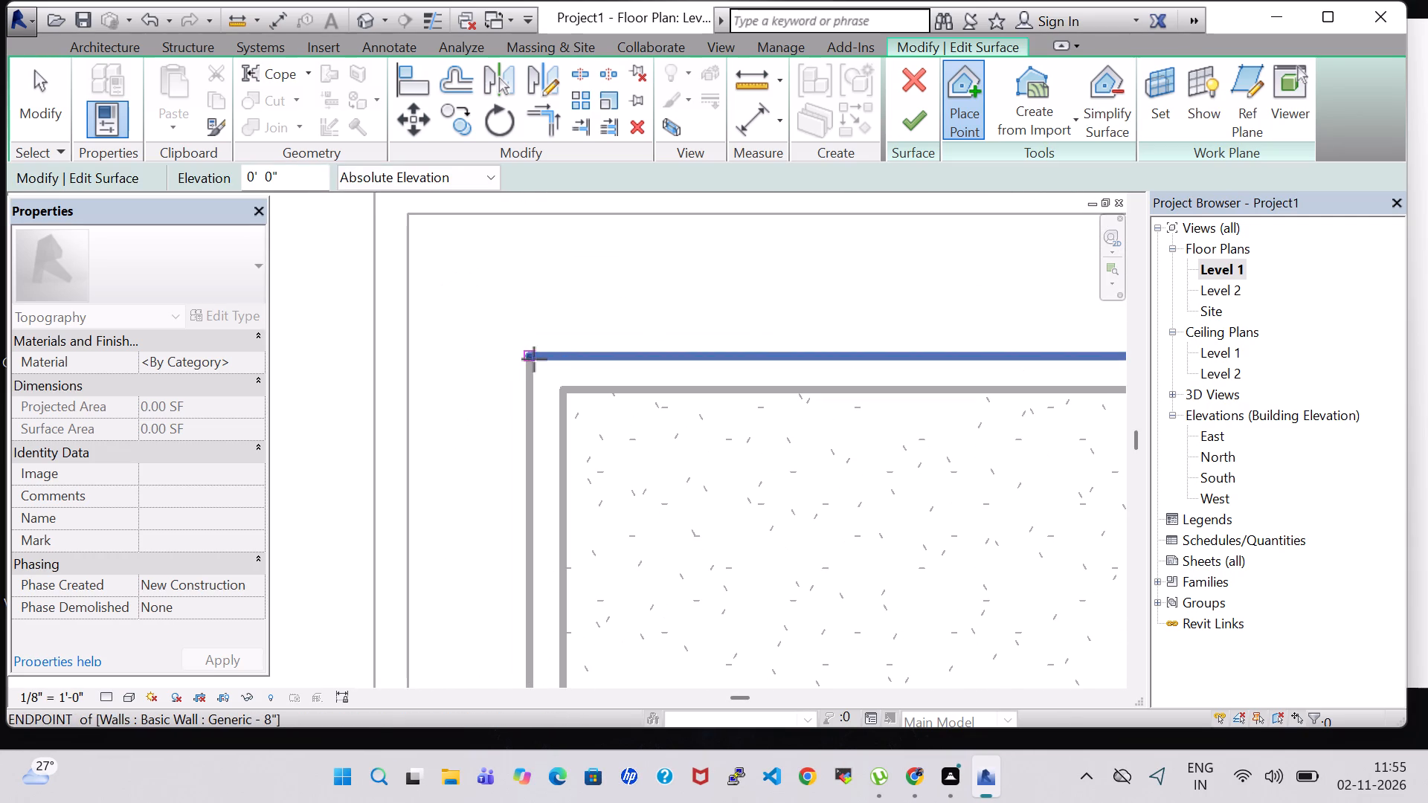
click(527, 357)
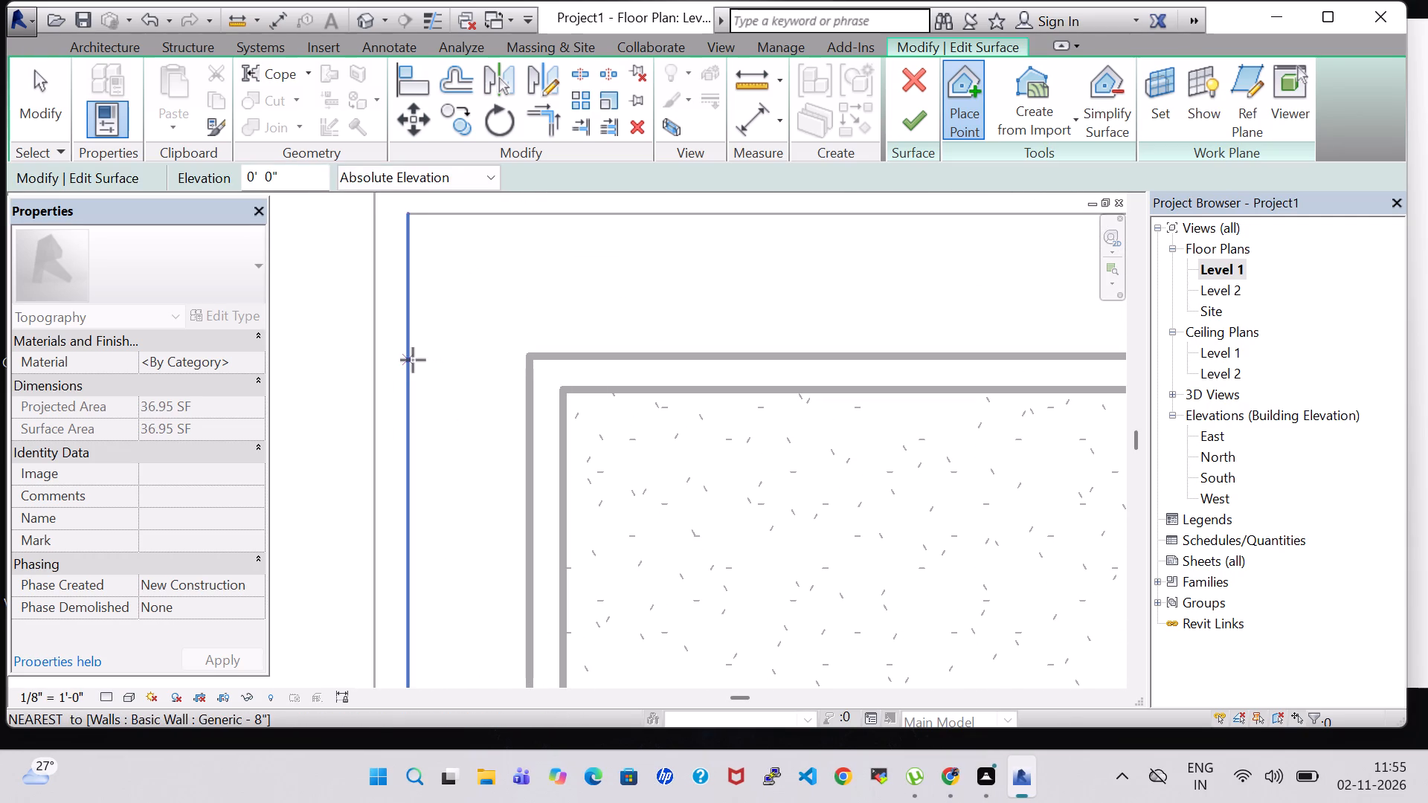
click(406, 360)
click(922, 128)
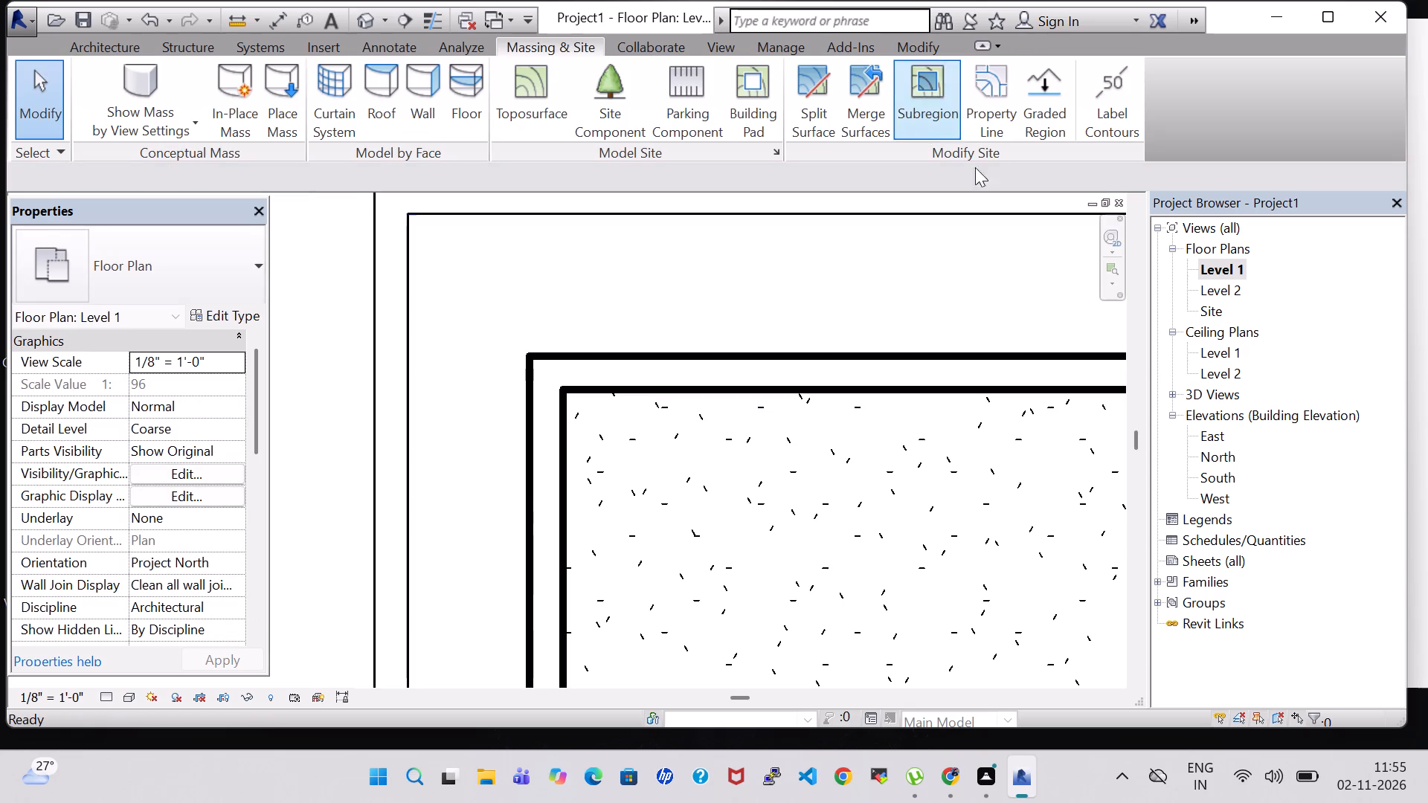
Examine the ground strips between the house and the boundary wall in the 3D view, turning the model to a north-up top view.
click(361, 20)
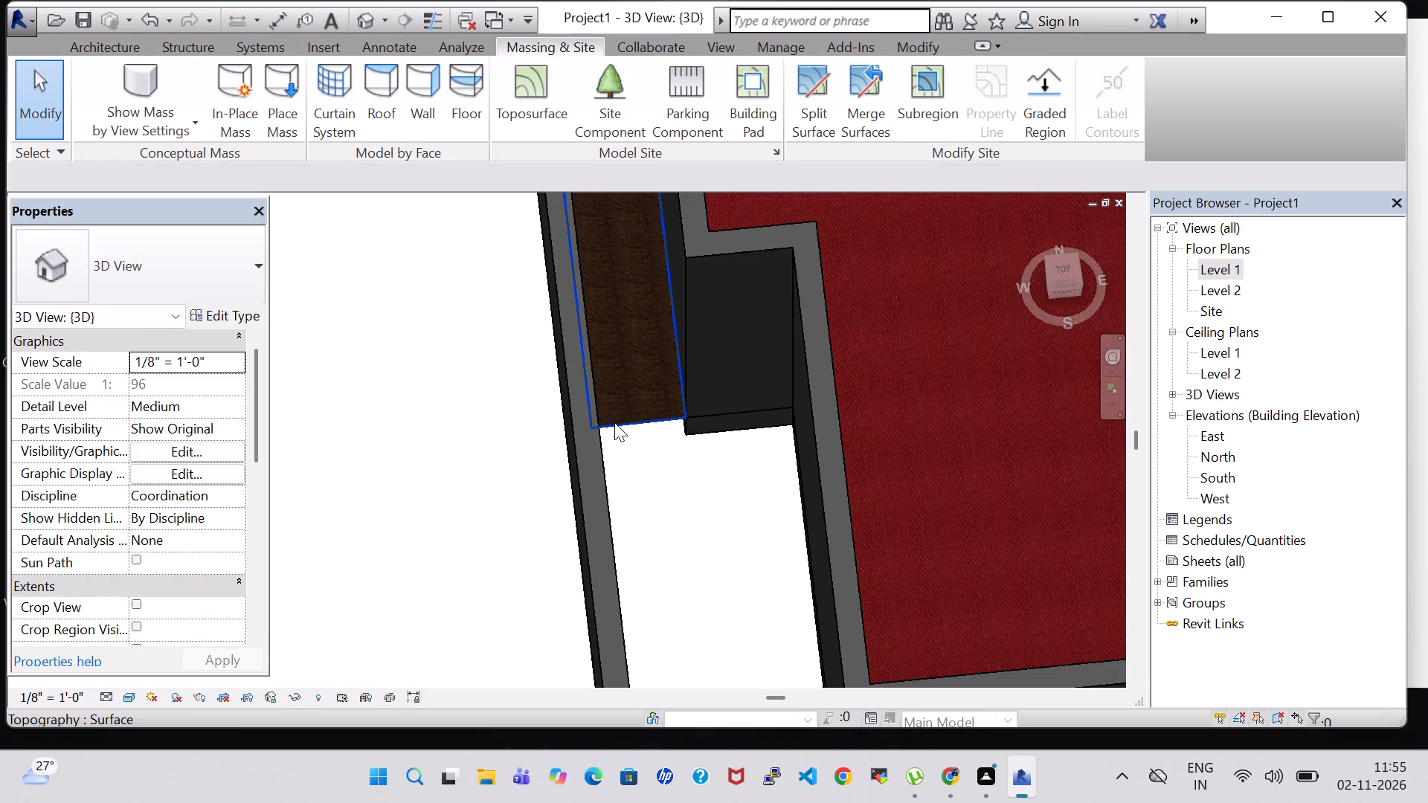
scroll(614, 424, down, 5)
middle_drag(654, 419, 504, 394)
scroll(504, 394, down, 5)
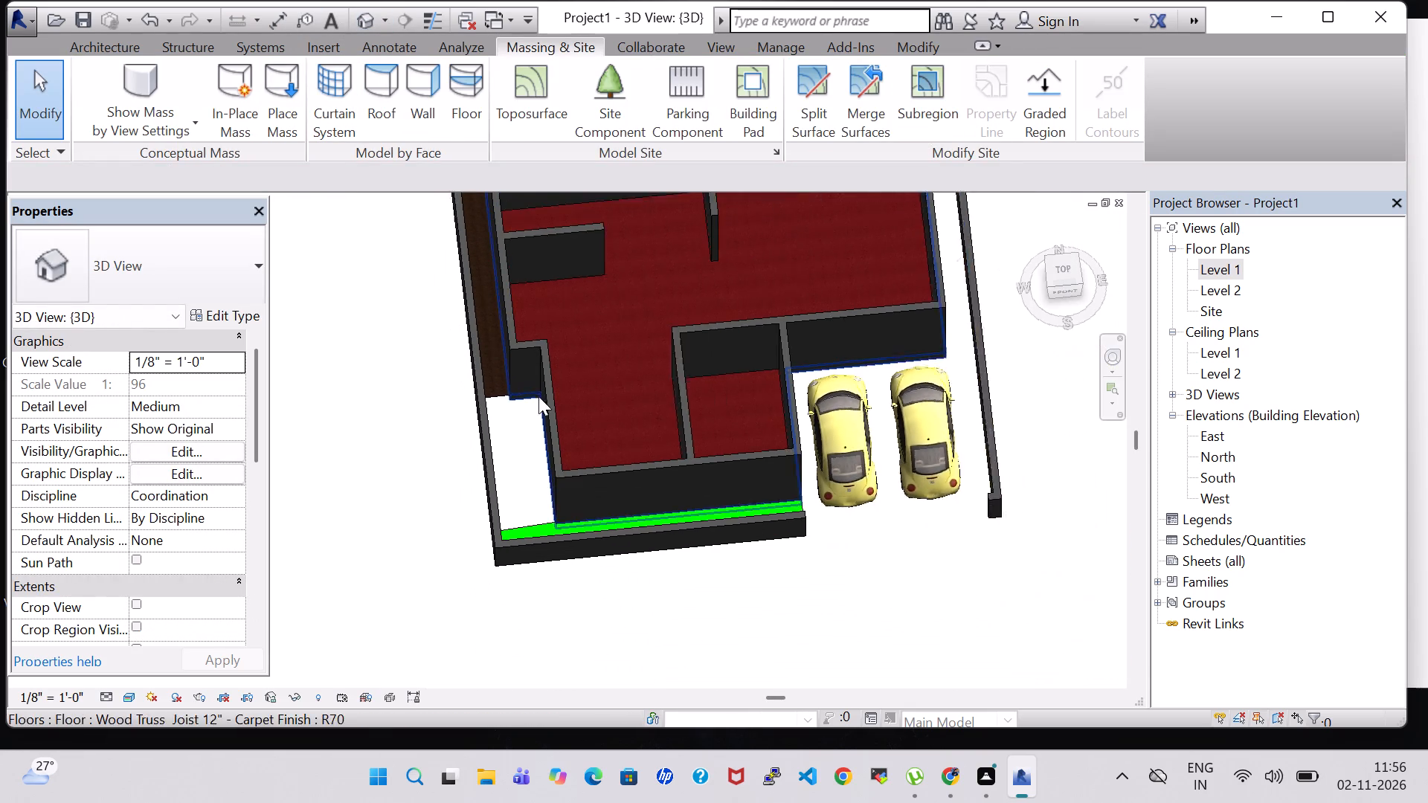
shift+middle_drag(962, 303, 950, 391)
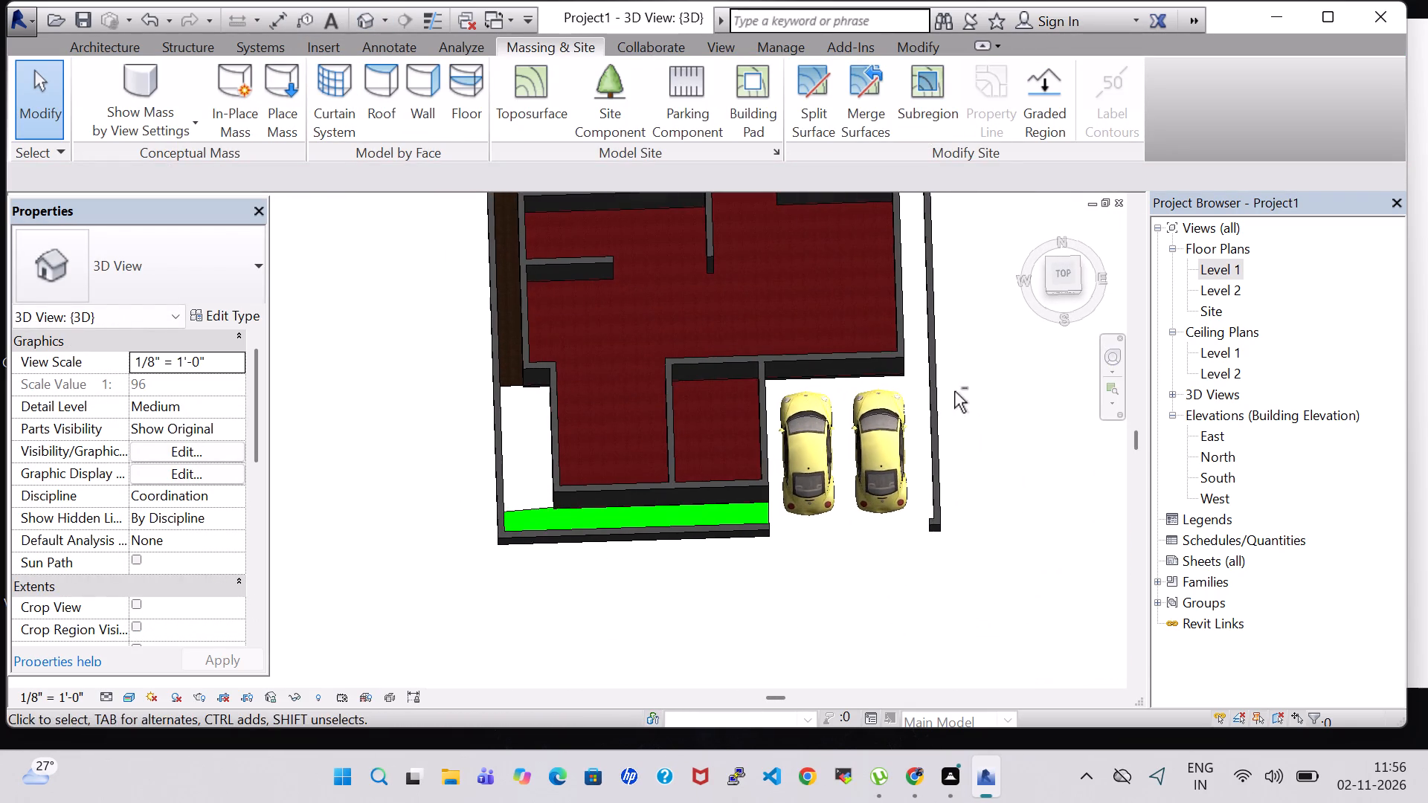
middle_drag(977, 374, 860, 434)
scroll(872, 373, down, 3)
shift+middle_drag(880, 325, 880, 341)
shift+middle_click(880, 344)
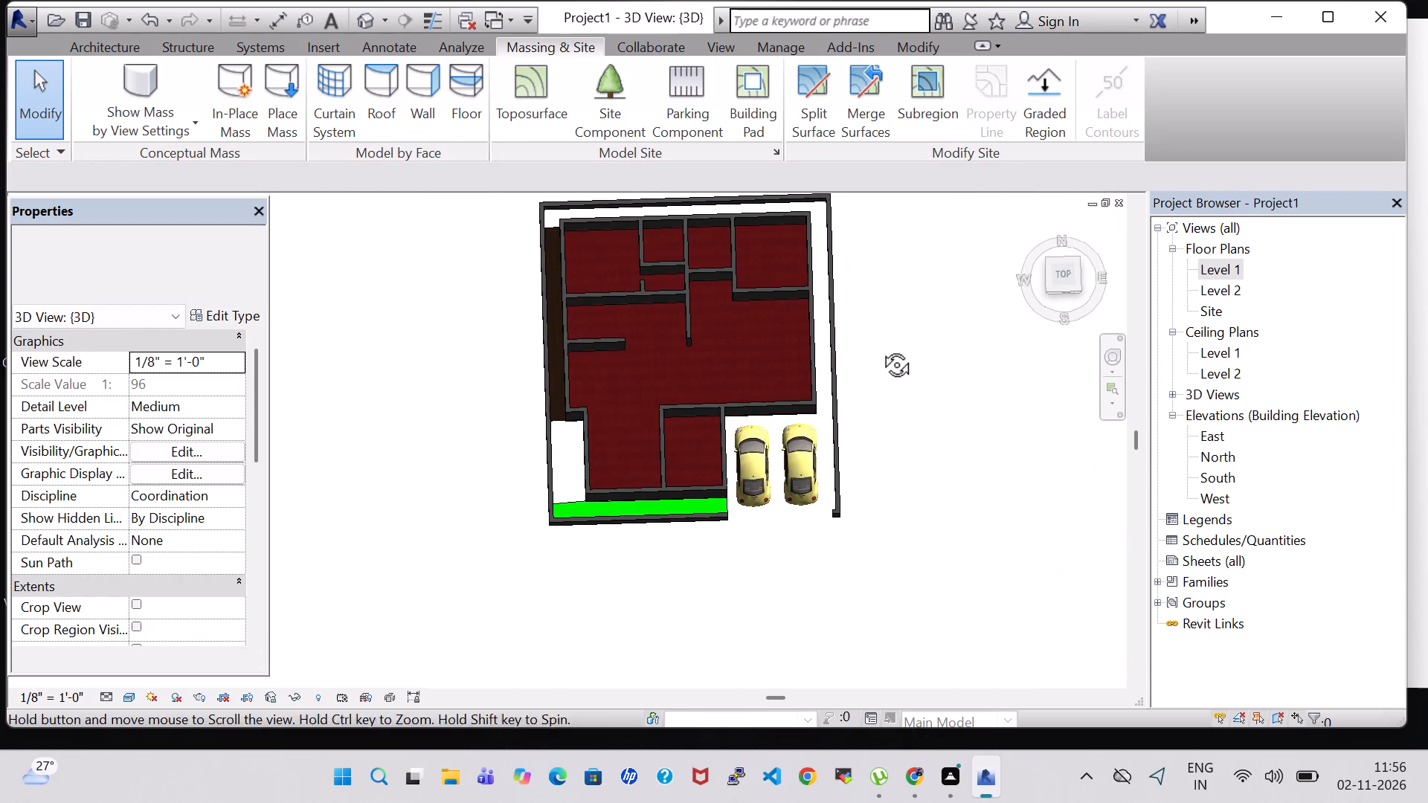
shift+middle_click(880, 354)
middle_click(869, 415)
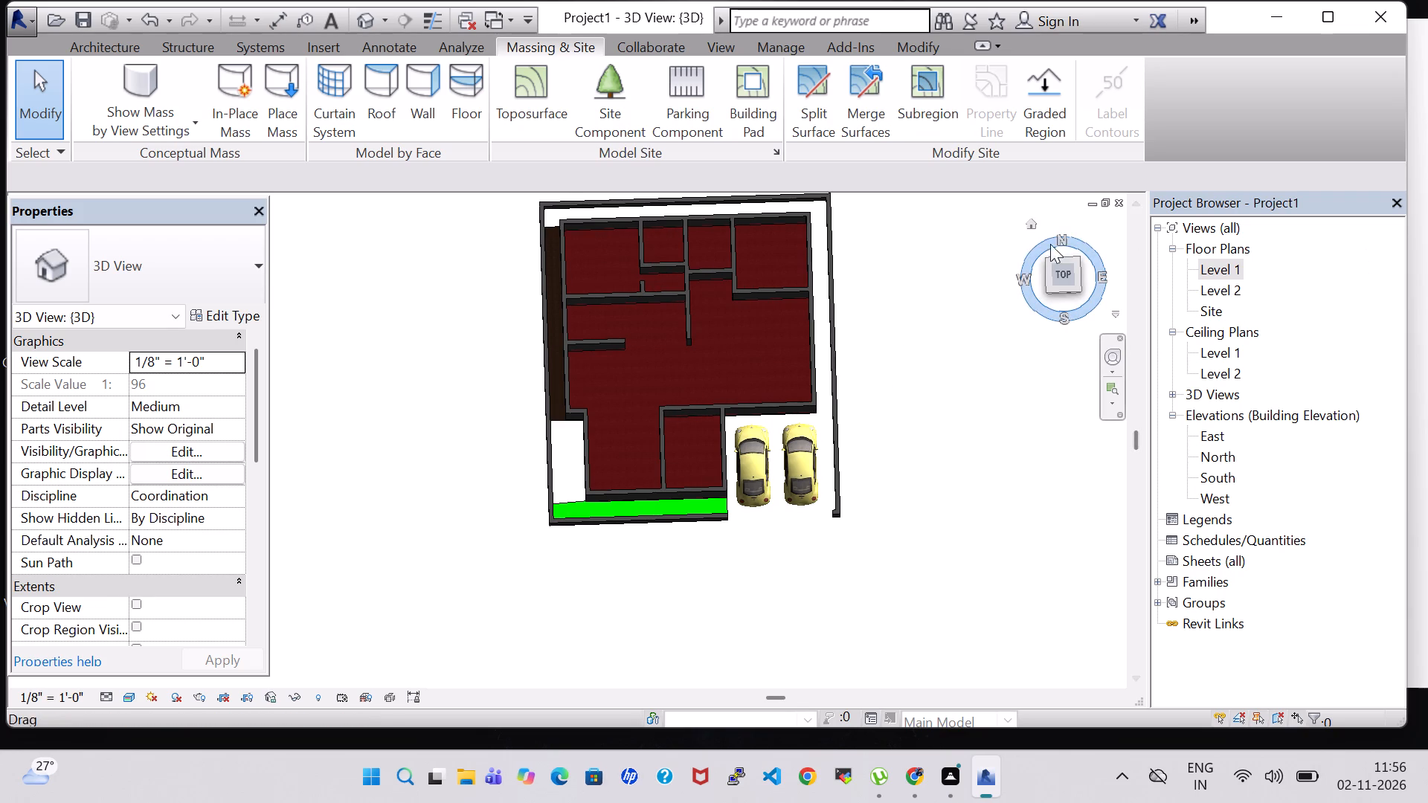
click(1067, 239)
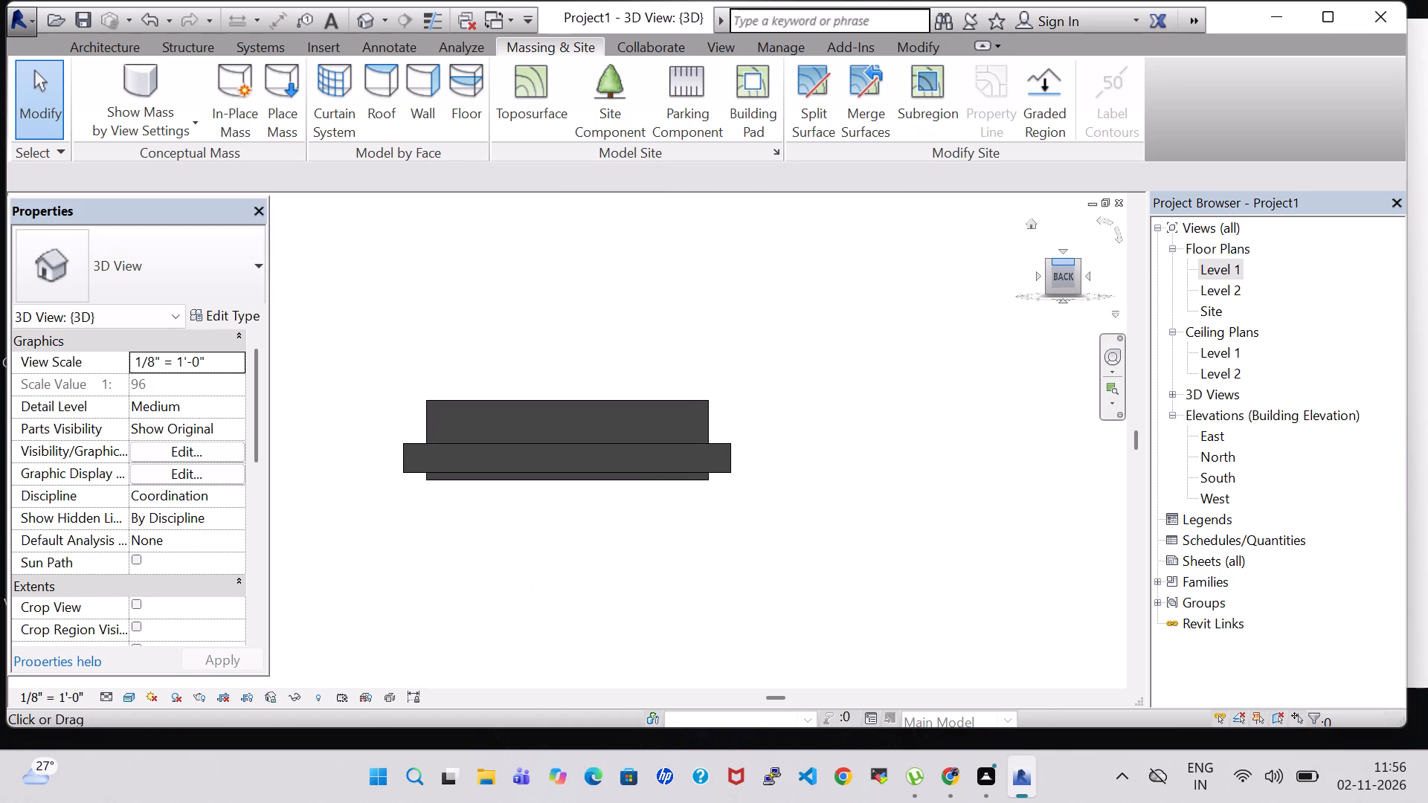
click(1062, 247)
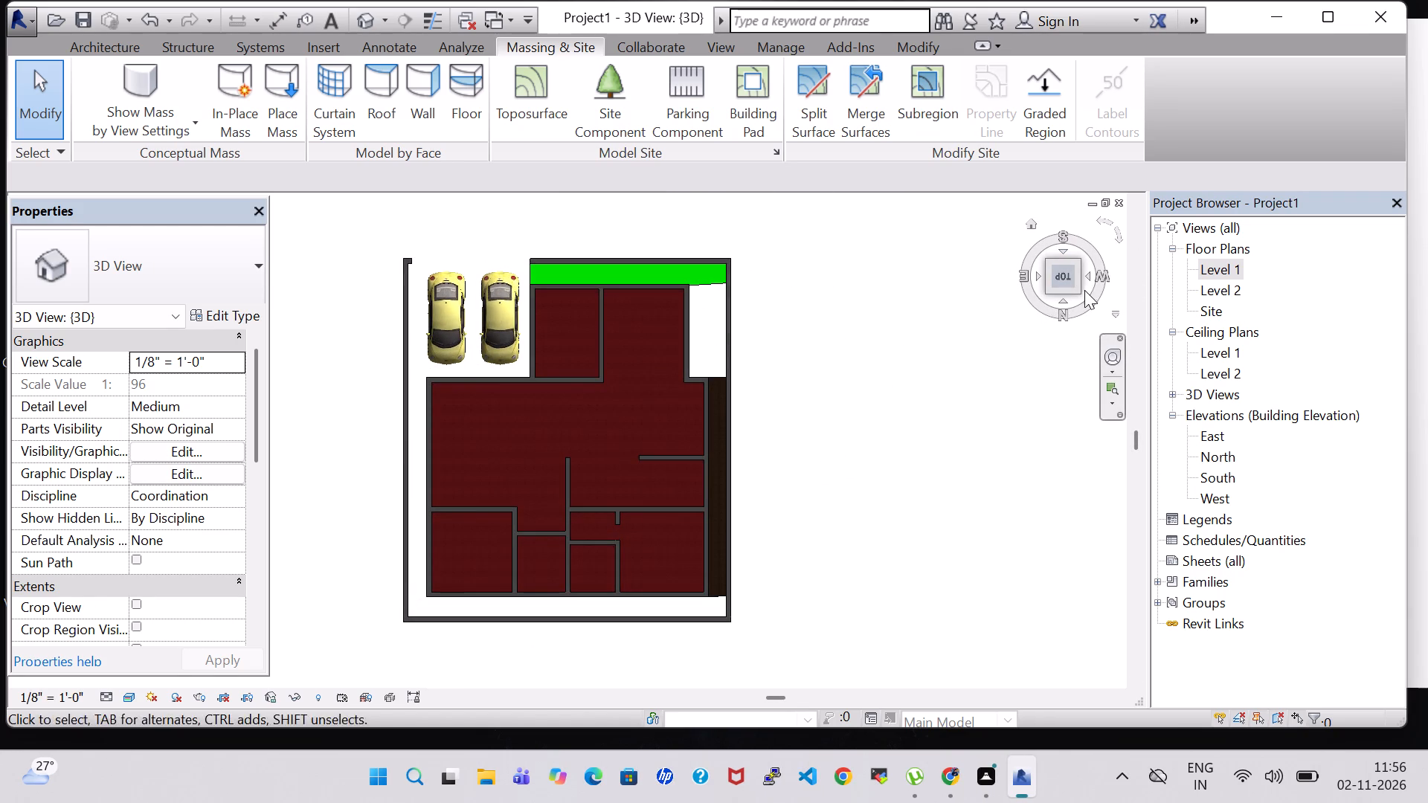
click(1067, 319)
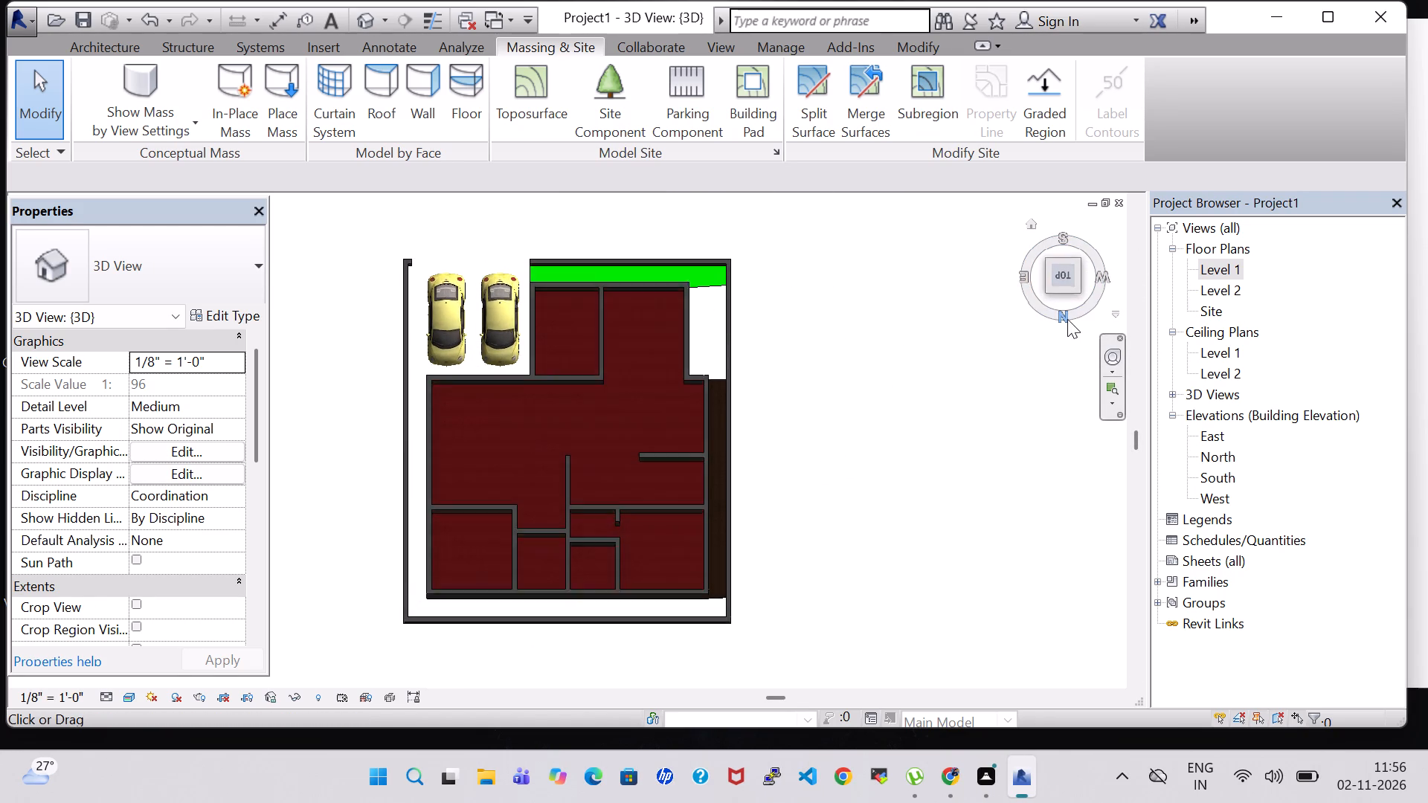
click(1067, 300)
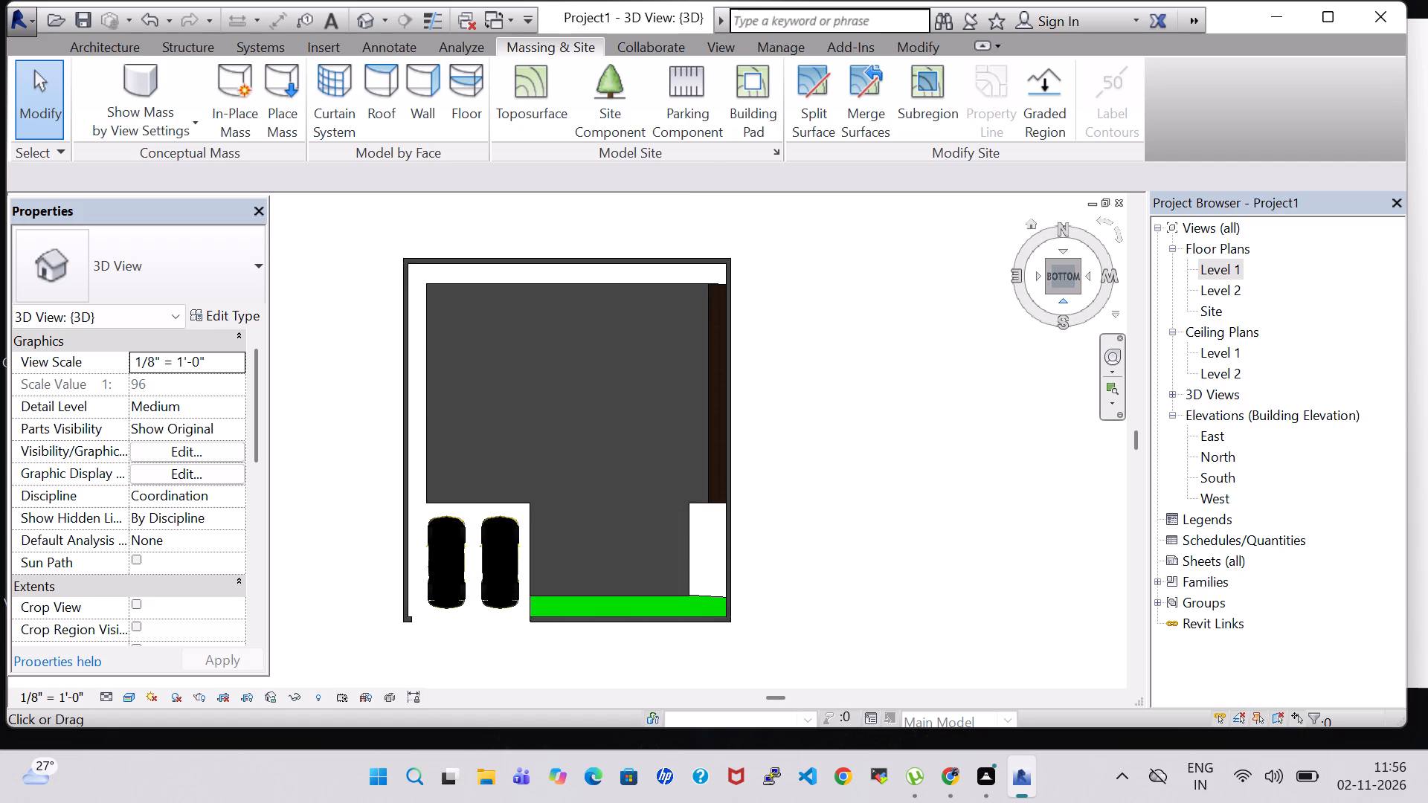
click(1067, 300)
click(1059, 248)
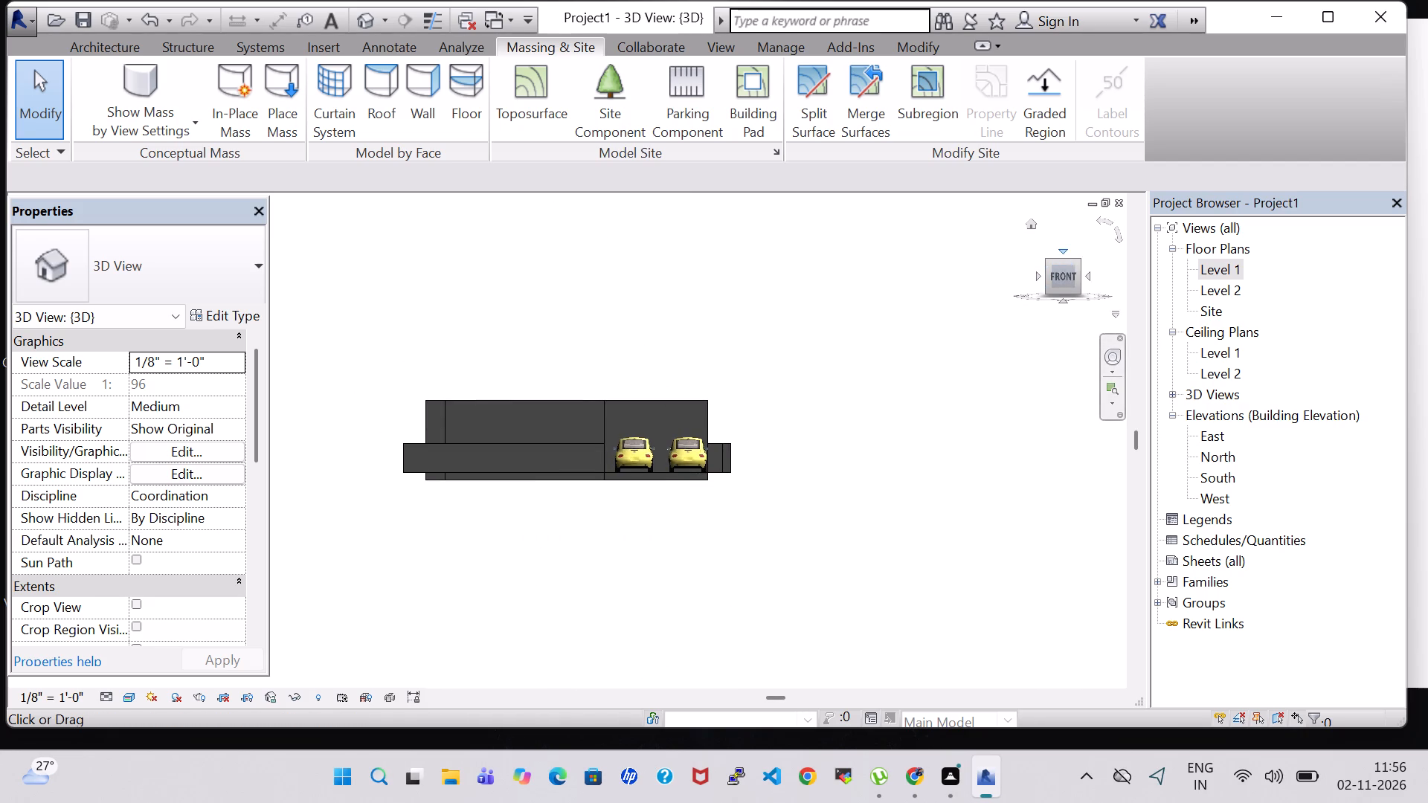
scroll(845, 351, up, 1)
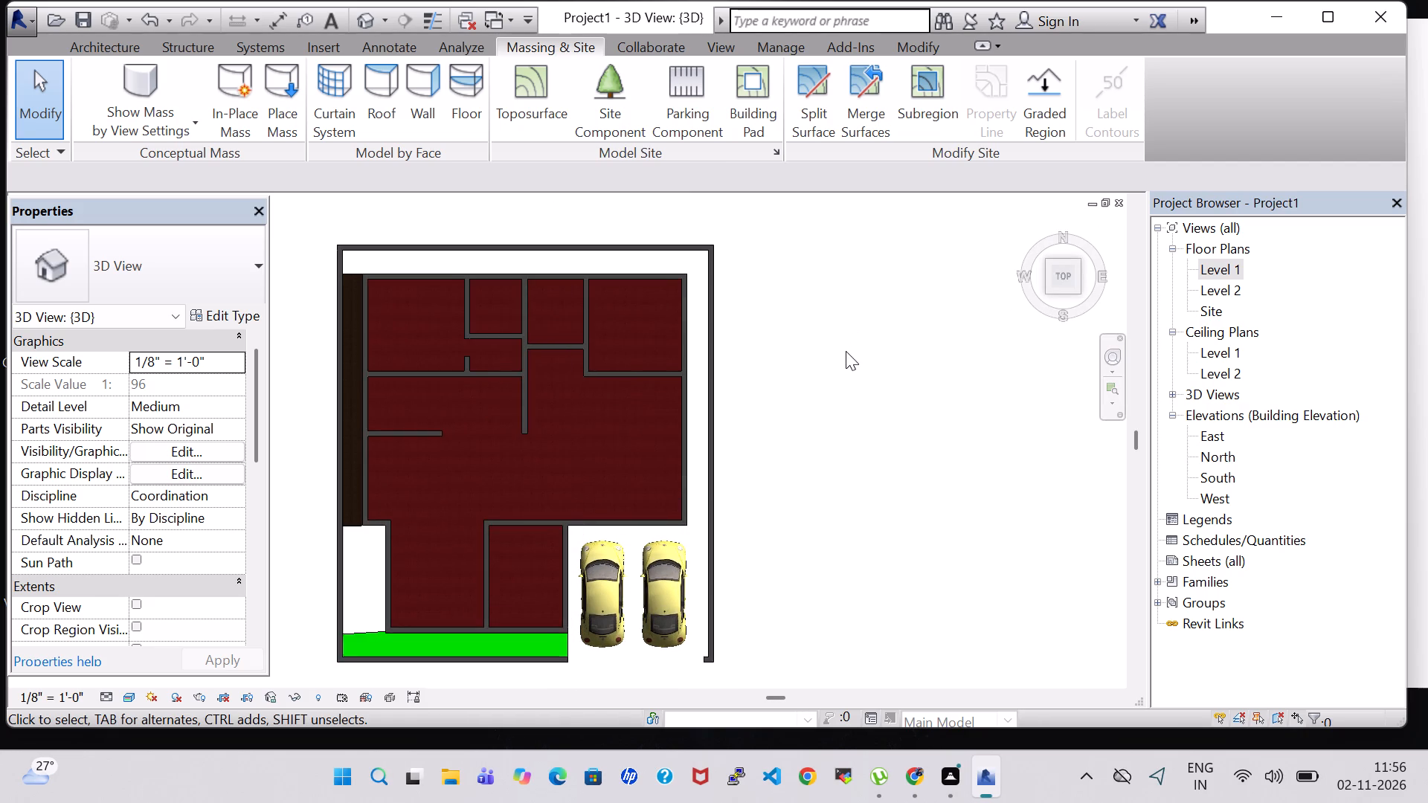
middle_drag(846, 351, 950, 340)
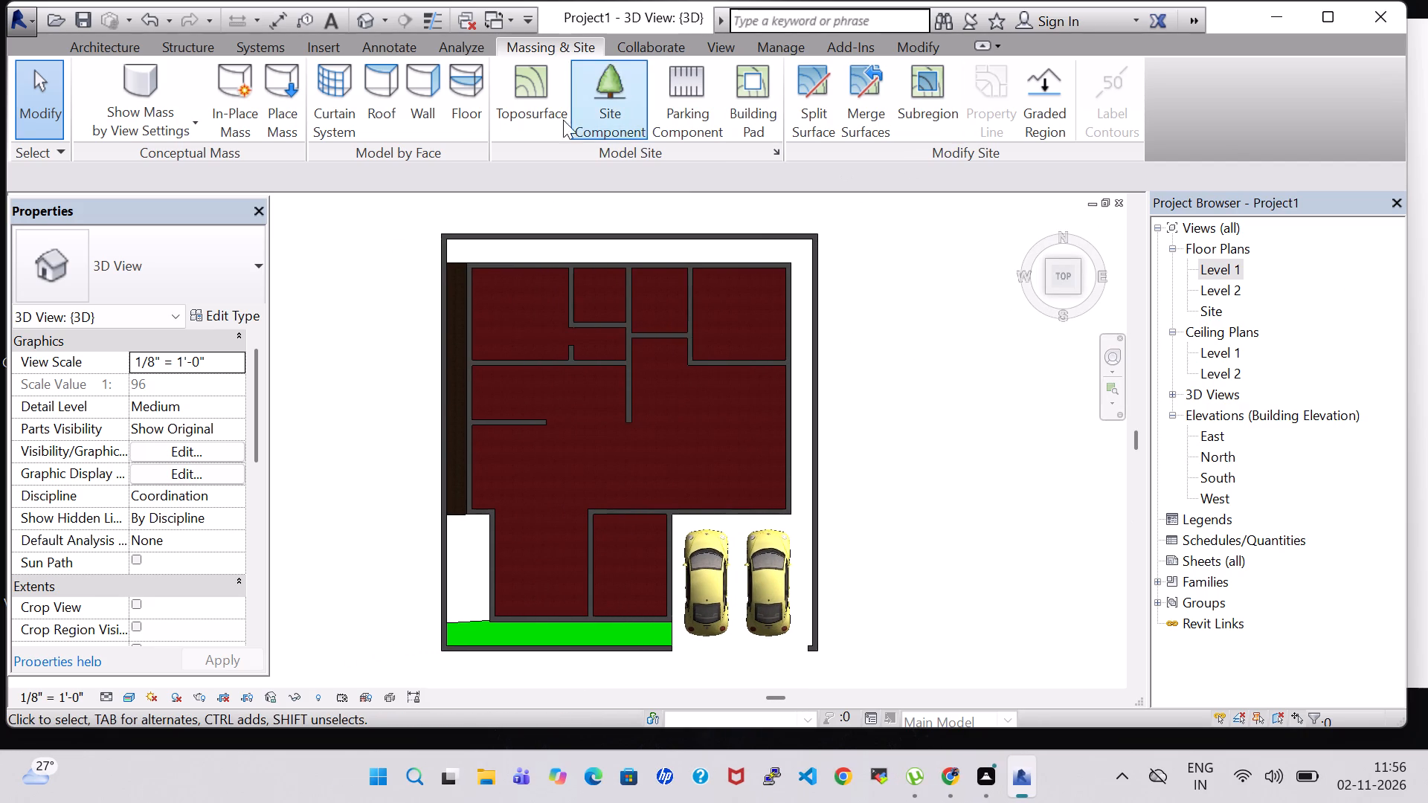
Start a toposurface in the Level 1 plan with 0' 0" points at the house's northwest outer corner, west boundary face opposite and boundary's northwest inner corner.
double_click(1223, 271)
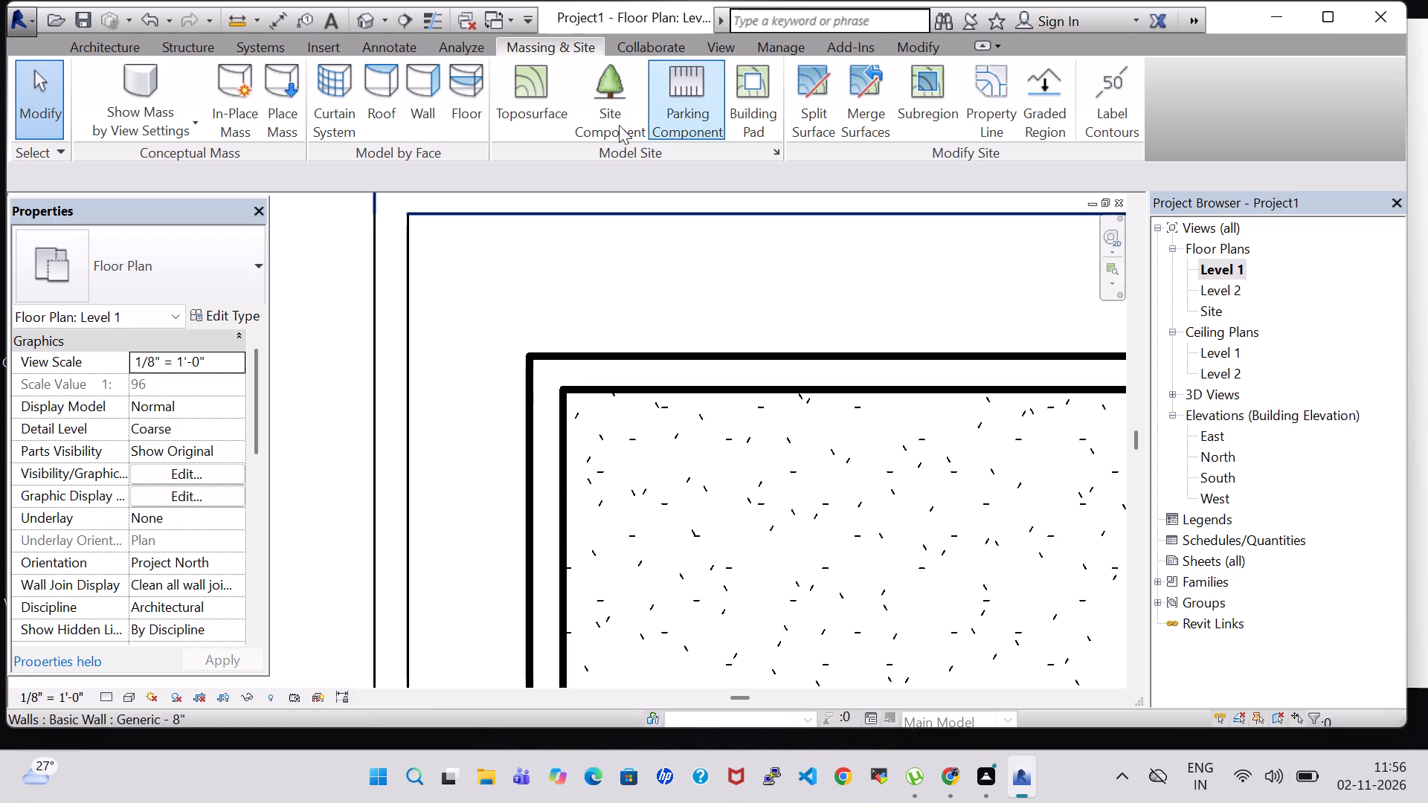
click(527, 103)
scroll(438, 335, up, 4)
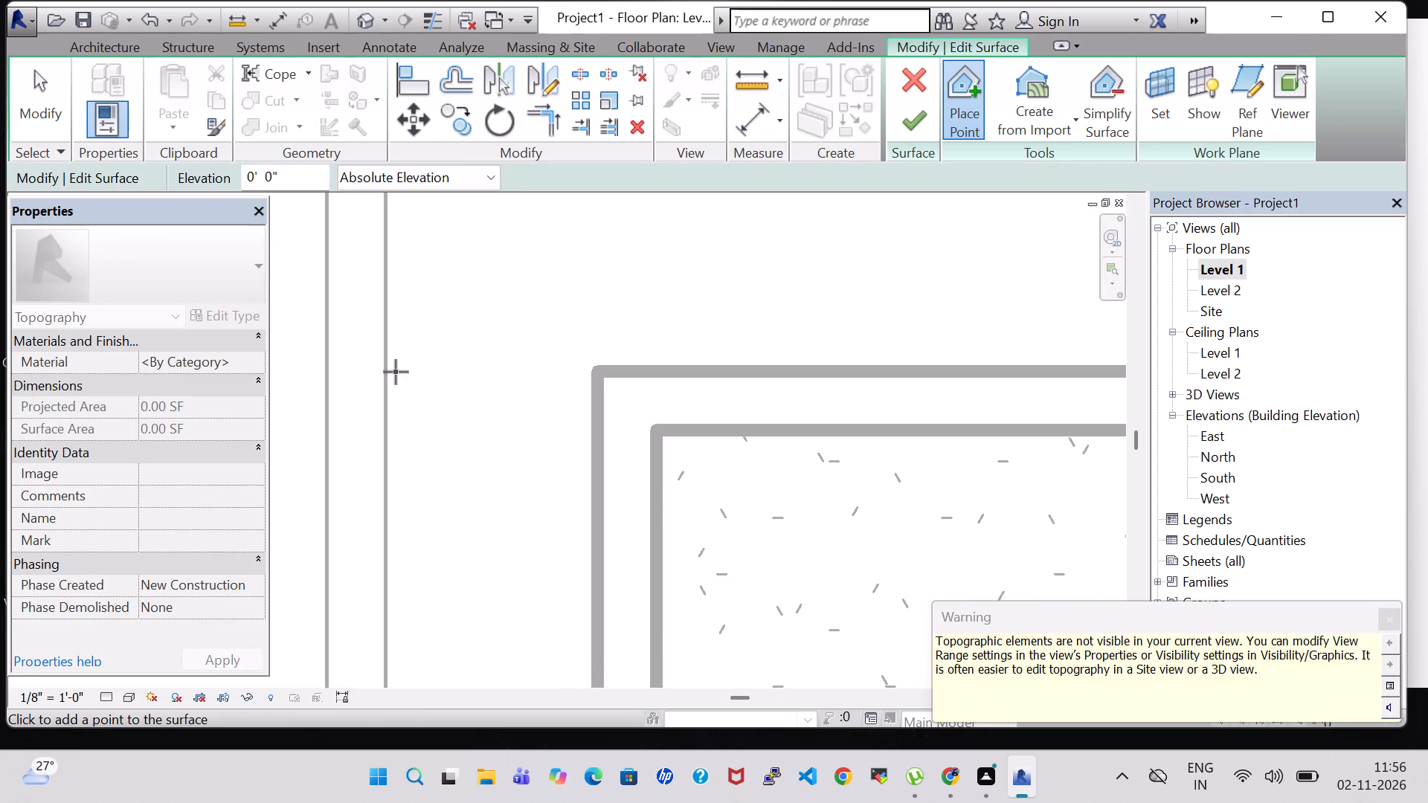
click(388, 372)
middle_drag(394, 285, 399, 370)
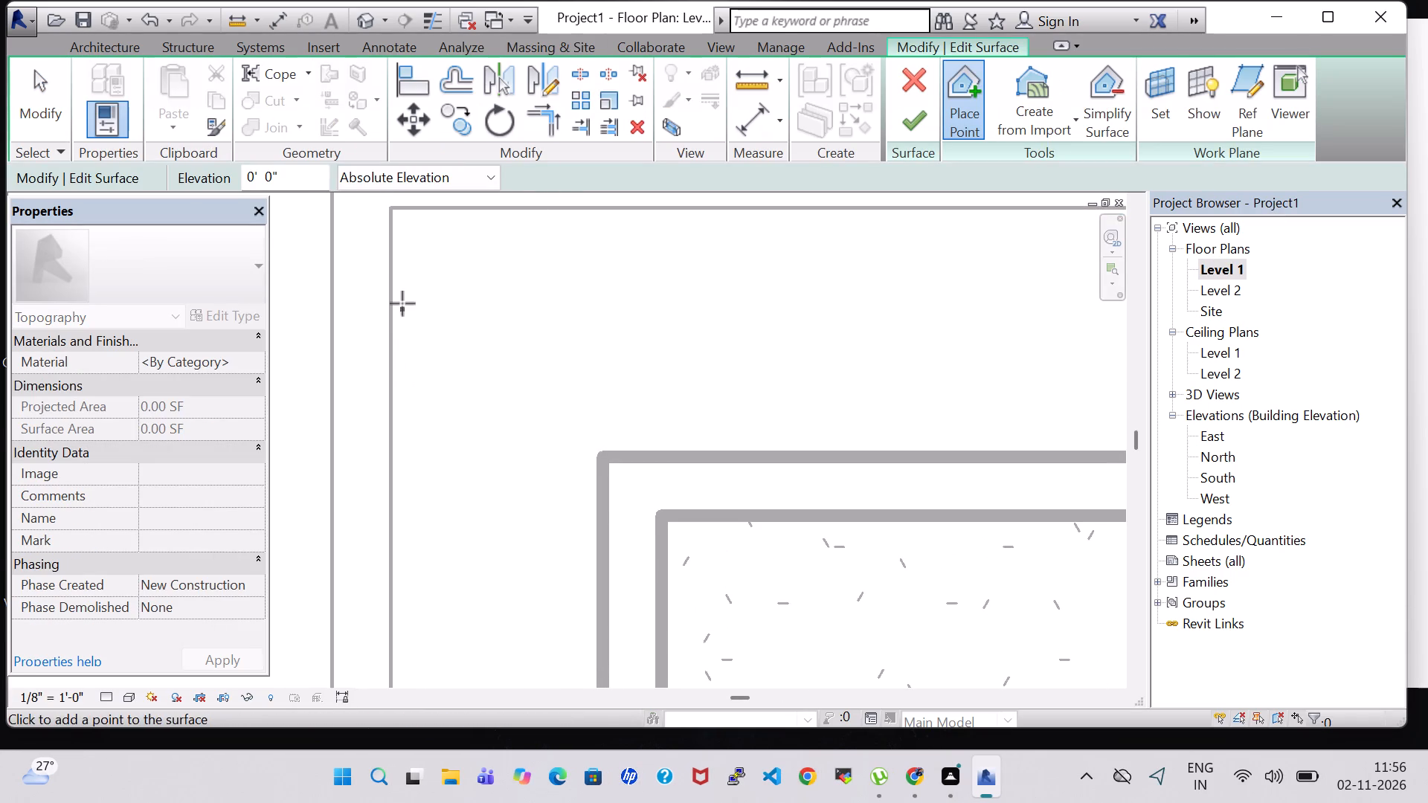
middle_drag(405, 306, 405, 325)
middle_drag(405, 342, 390, 377)
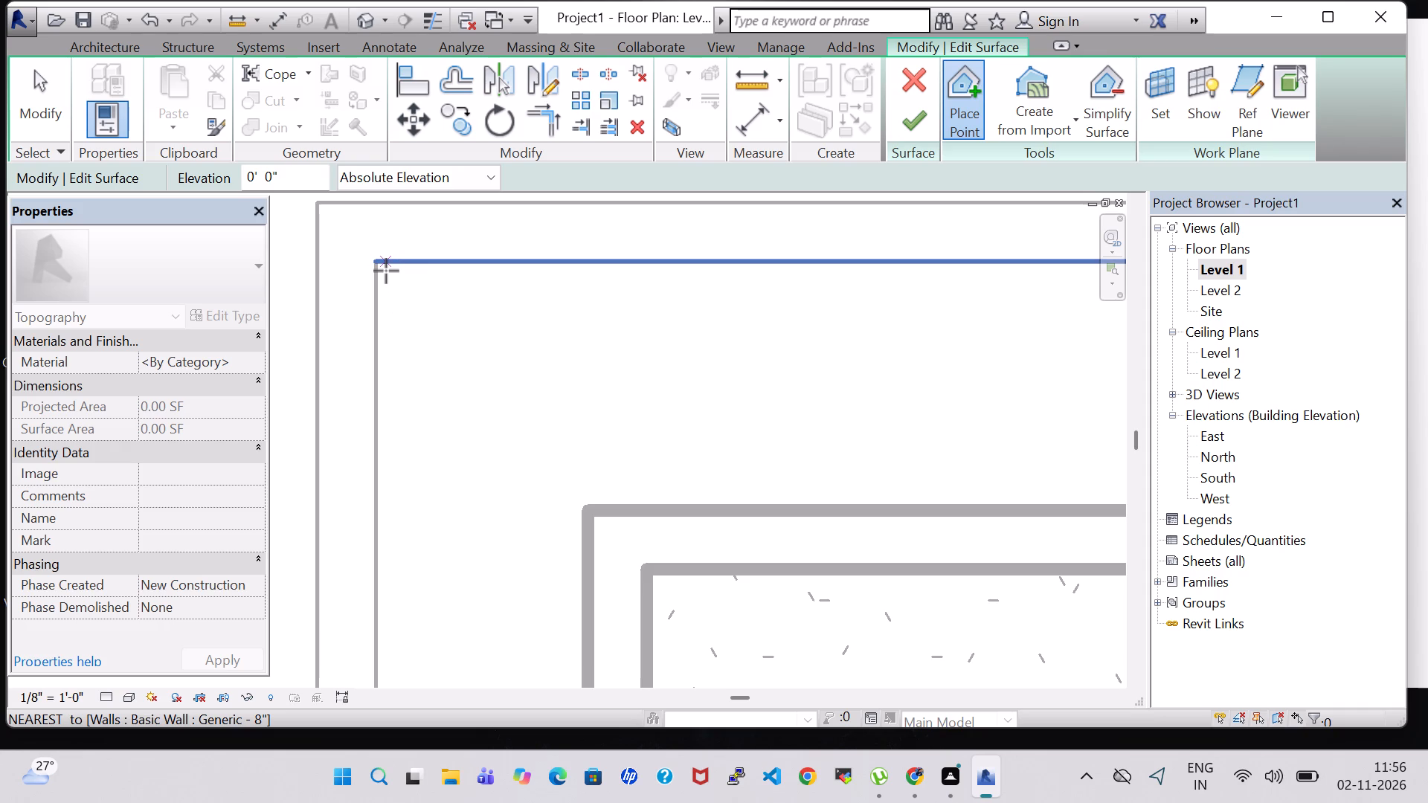
click(380, 263)
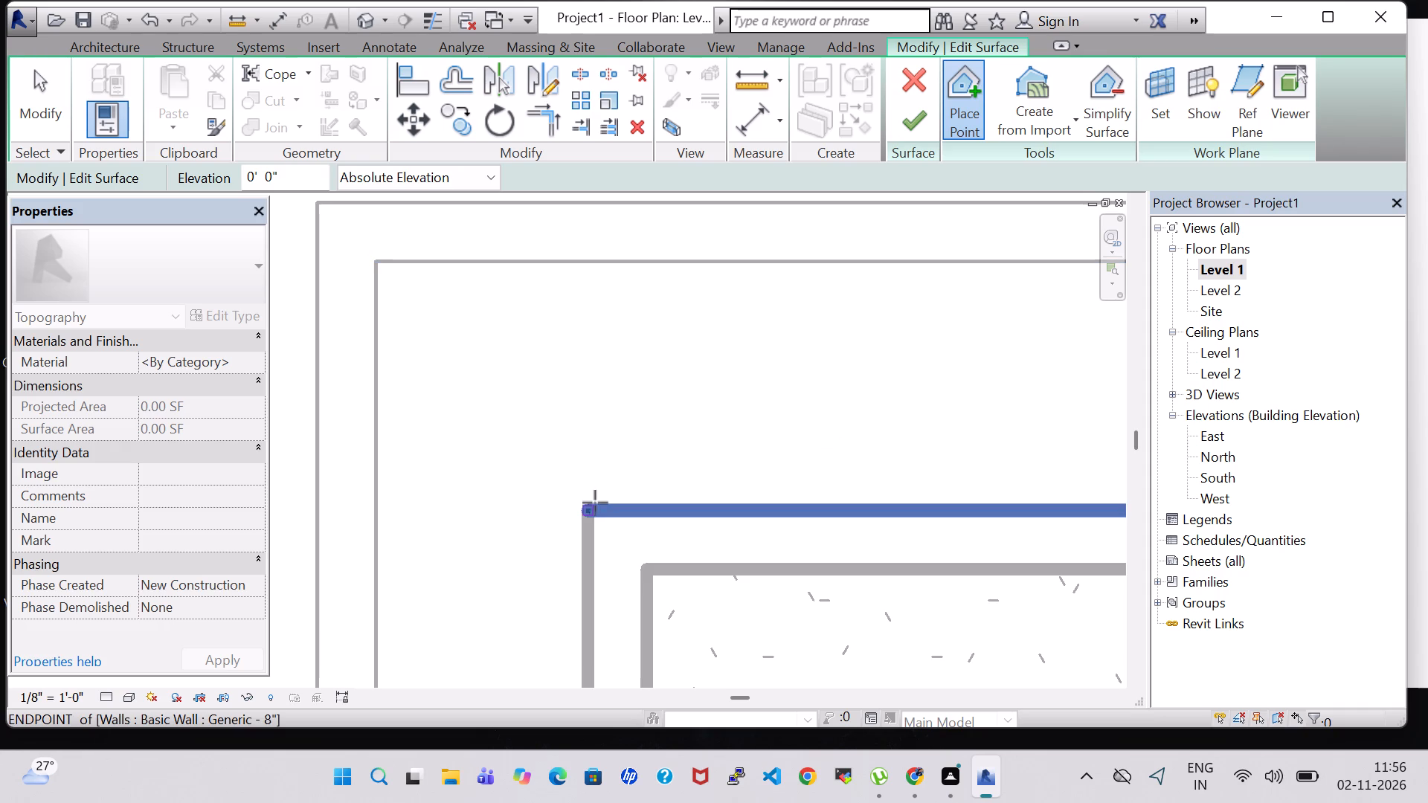
click(585, 506)
Add points at the house's northeast outer corner, the east boundary face opposite and boundary's northeast inner corner, finish the surface, and open the 3D view.
middle_drag(858, 462, 421, 466)
scroll(422, 466, down, 2)
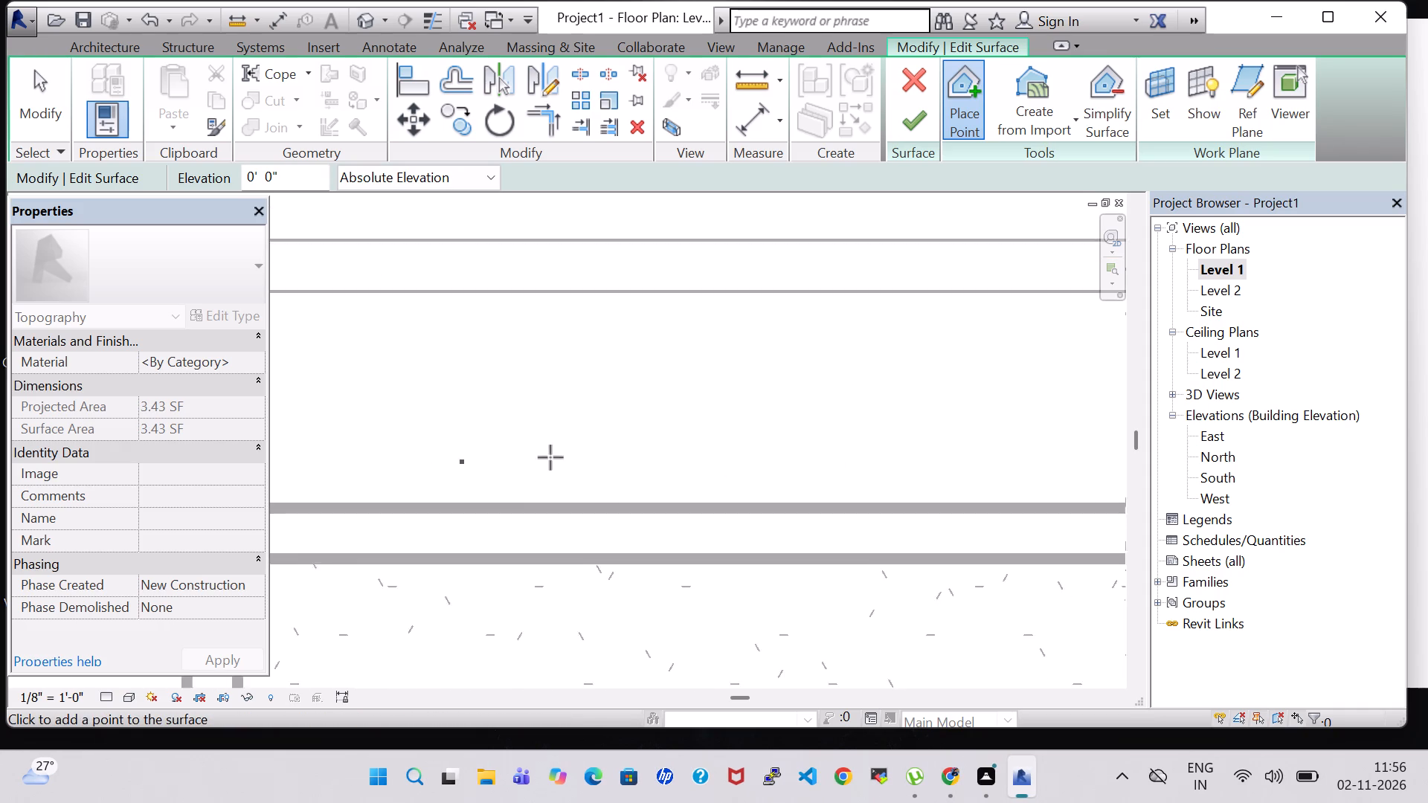
scroll(550, 457, down, 1)
scroll(635, 426, down, 2)
middle_drag(961, 429, 620, 446)
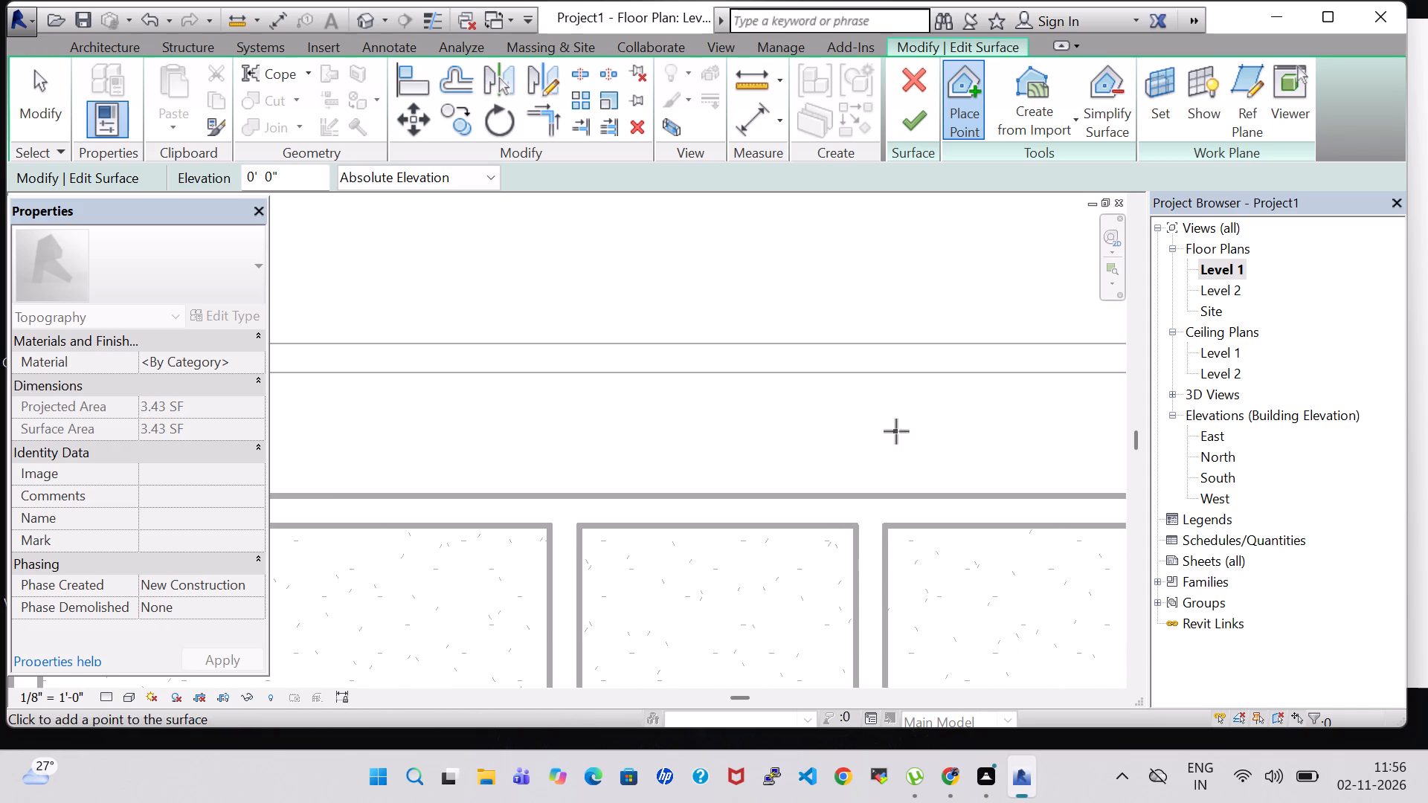
middle_drag(930, 435, 570, 435)
middle_drag(580, 432, 390, 432)
middle_drag(1058, 435, 500, 433)
click(622, 491)
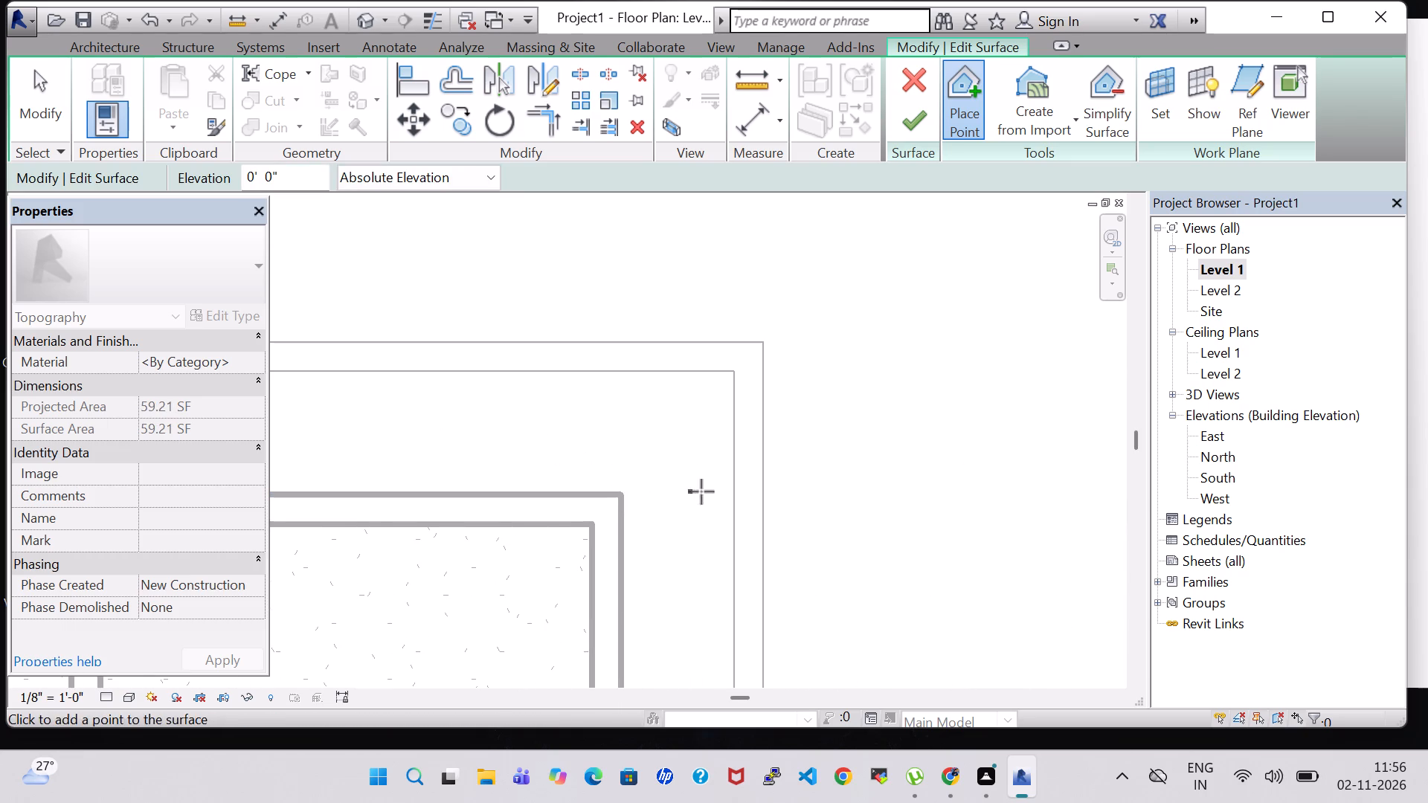
click(734, 492)
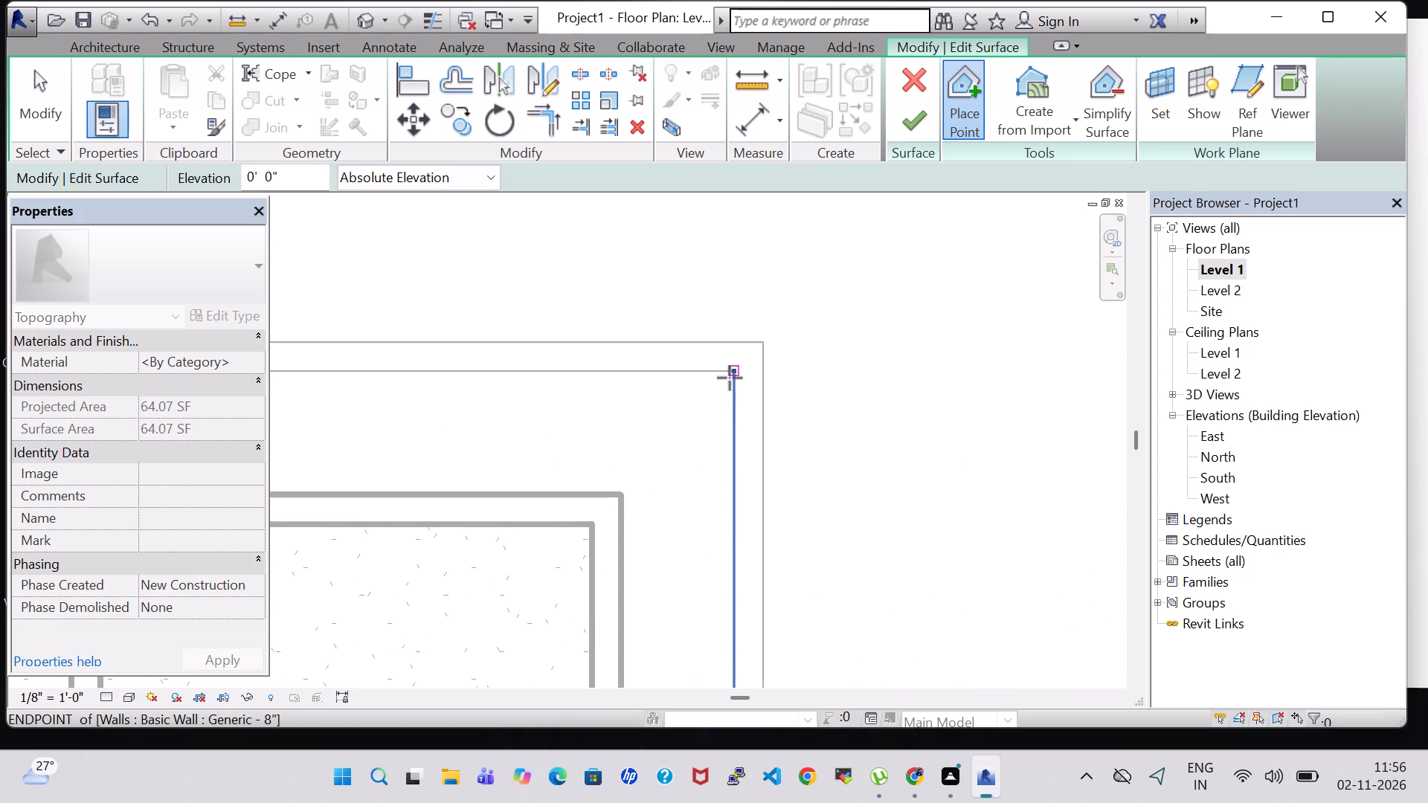
click(731, 375)
click(898, 113)
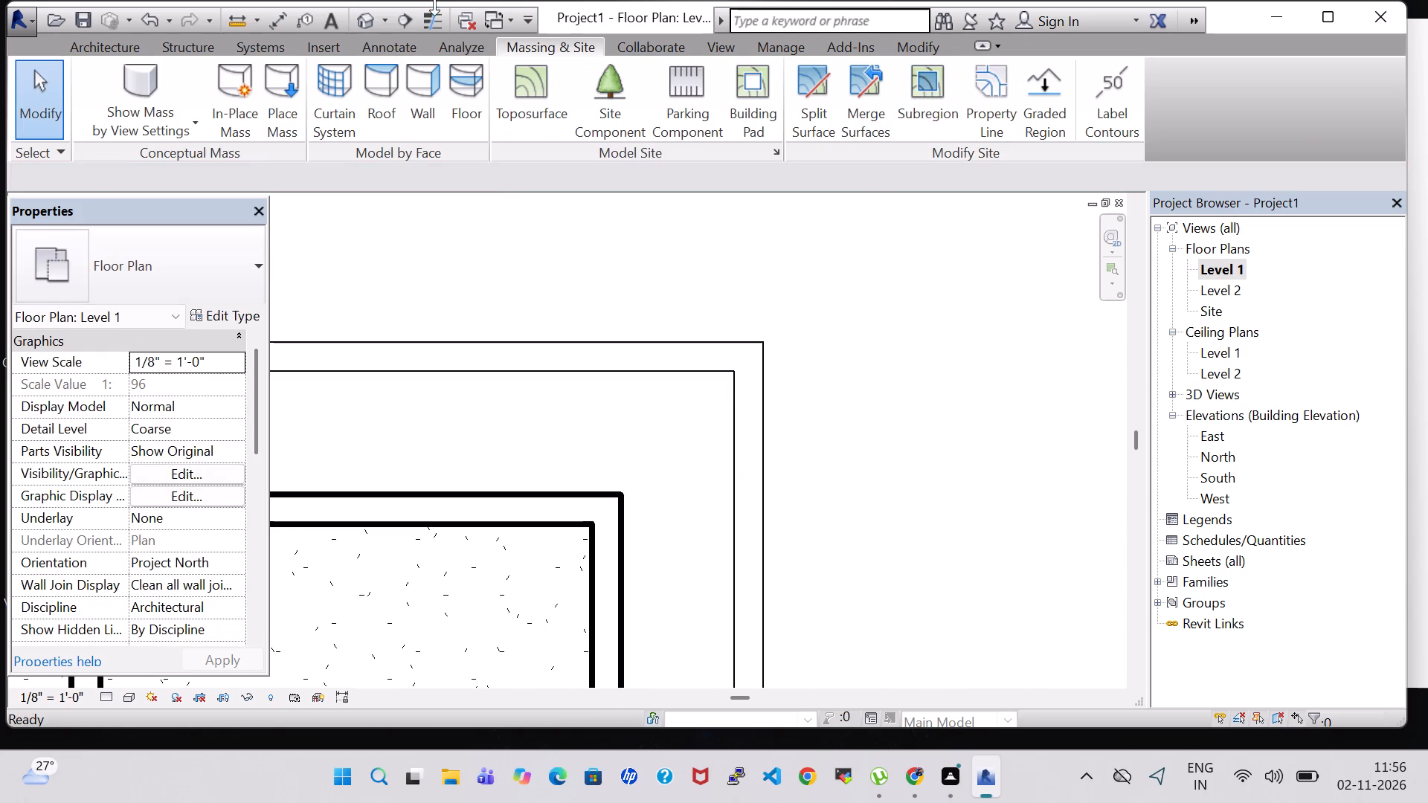
click(370, 18)
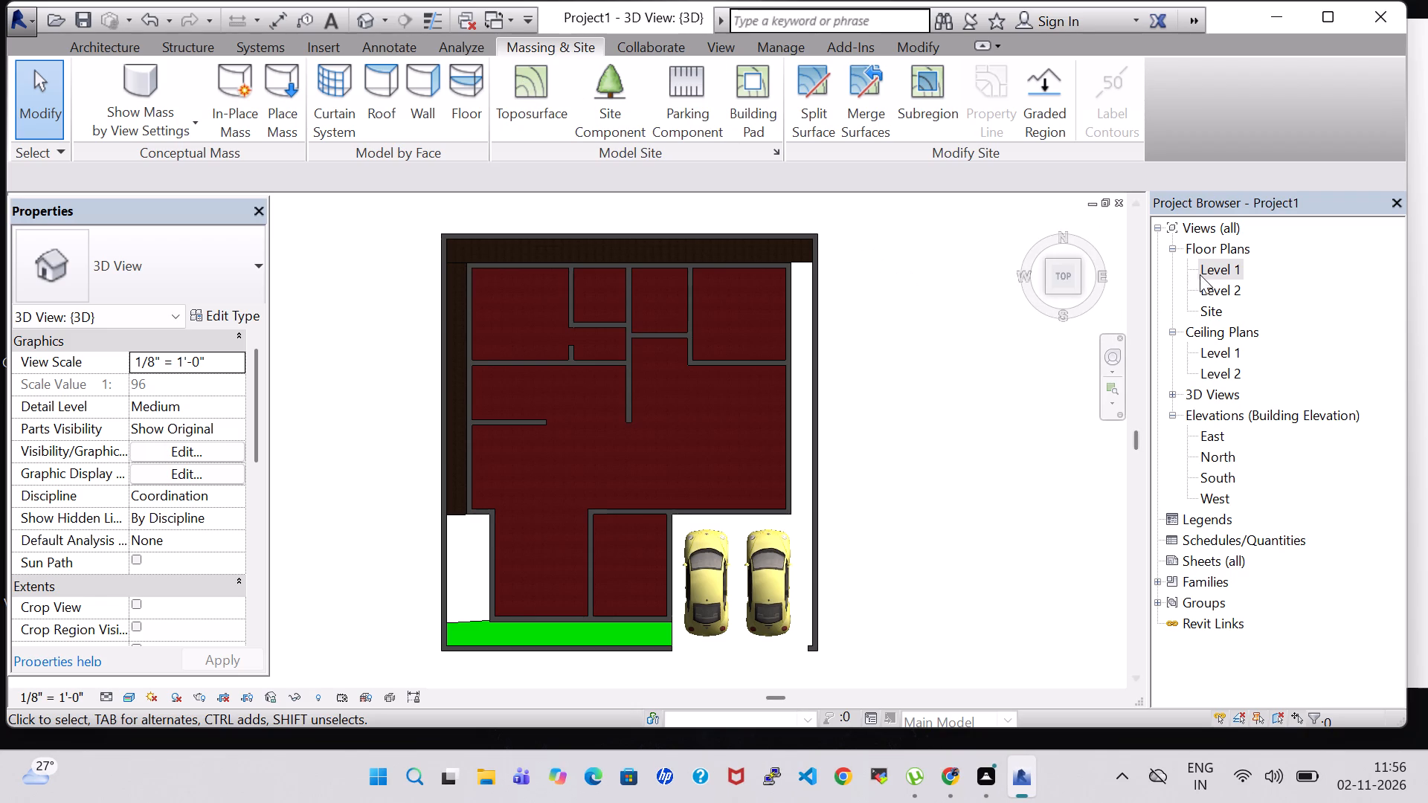
Start another toposurface in the Level 1 plan with 0' 0" points at the house's northeast outer corner and the east boundary wall's inner face opposite.
click(532, 83)
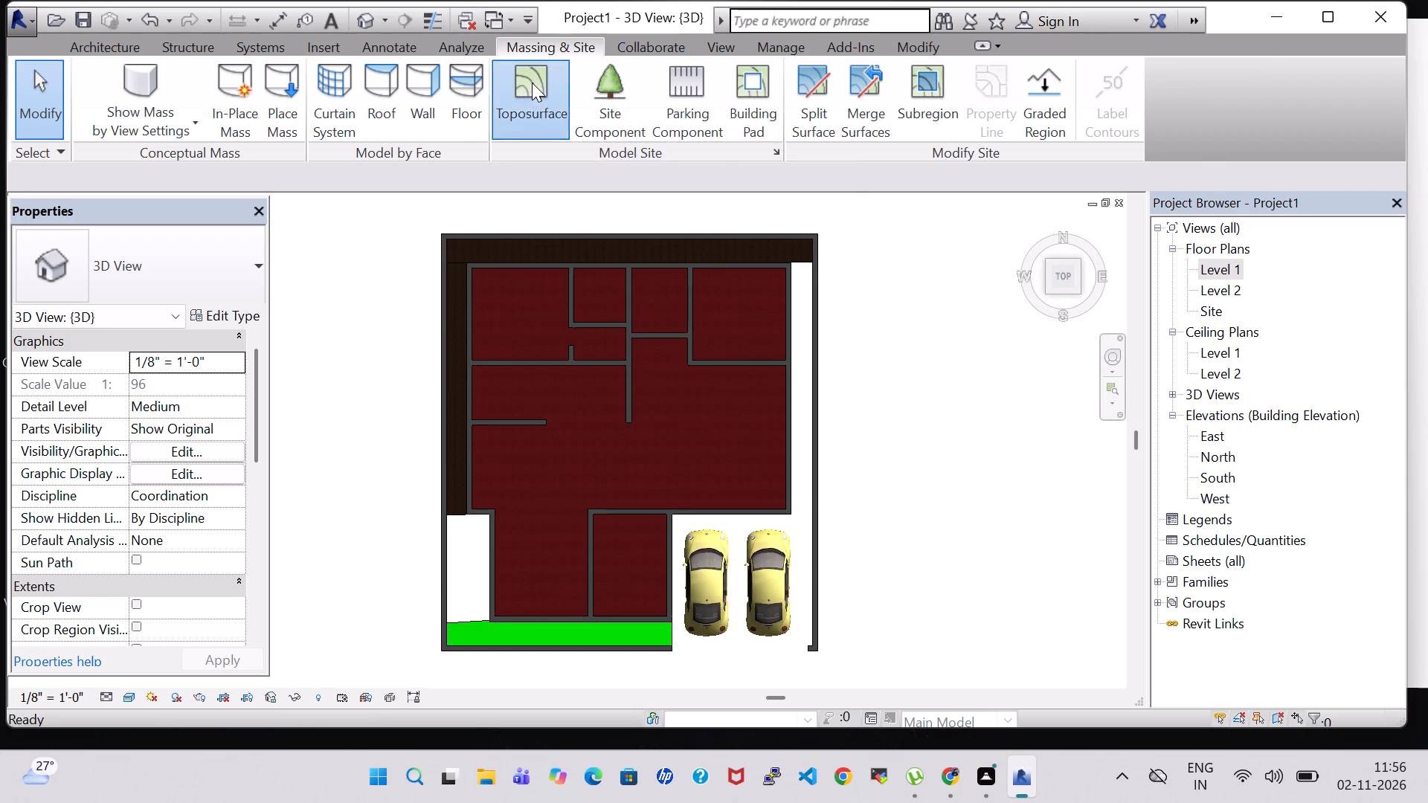
double_click(1224, 267)
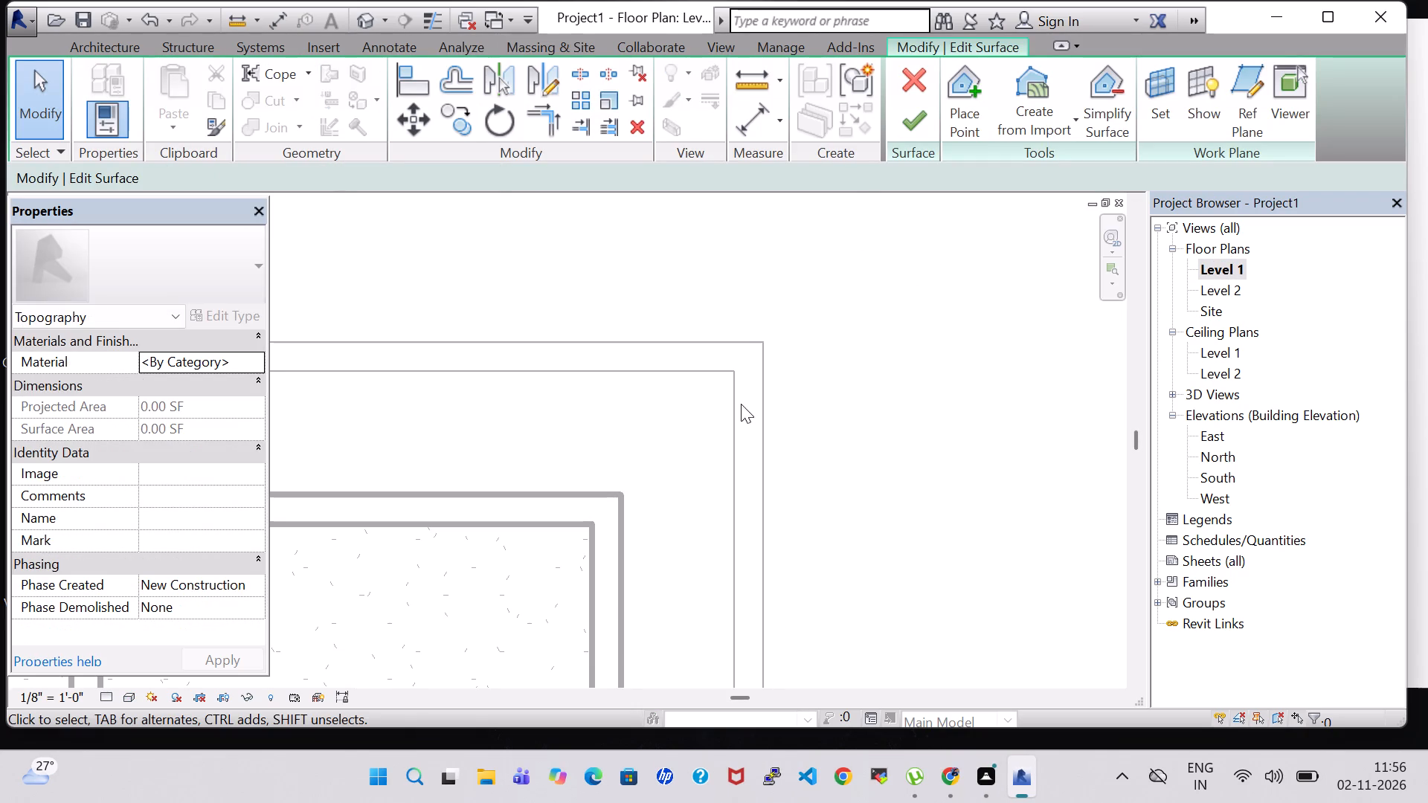
click(965, 105)
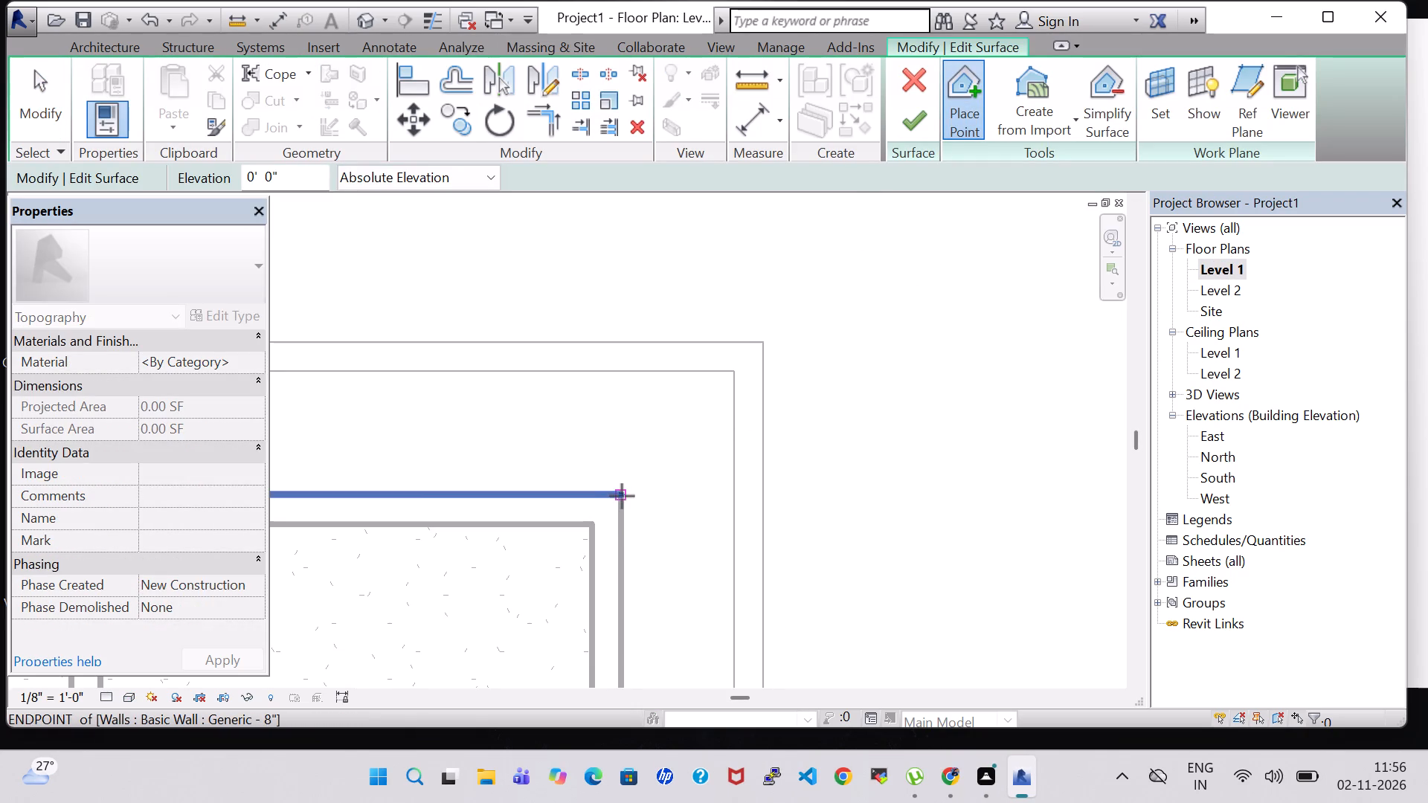
click(622, 496)
click(732, 494)
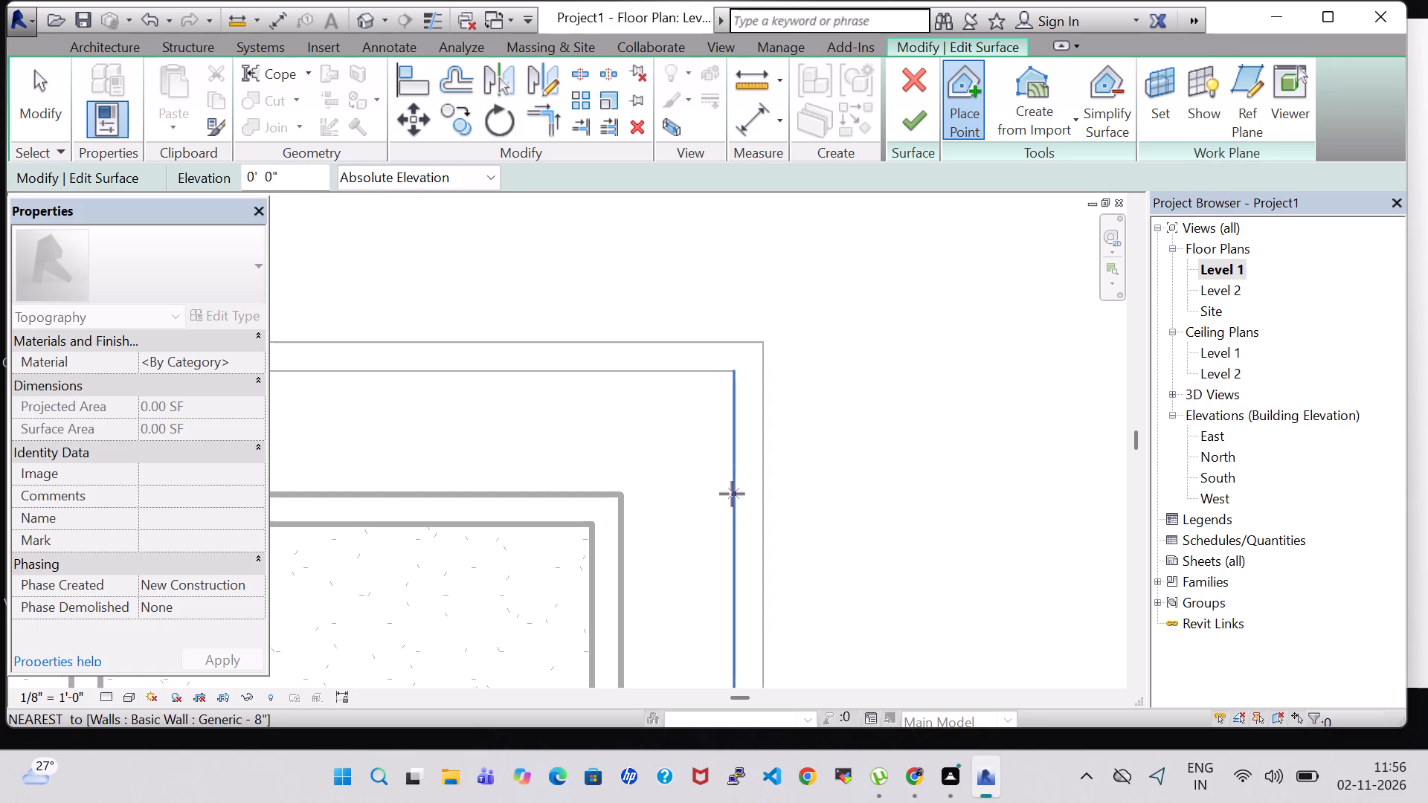
Add points at the house's outer corner above the parked cars and the east boundary face opposite, finish the surface, and view it in 3D.
scroll(666, 596, down, 1)
middle_drag(666, 596, 667, 494)
scroll(710, 225, down, 3)
middle_click(672, 542)
middle_drag(672, 542, 646, 410)
scroll(464, 393, up, 13)
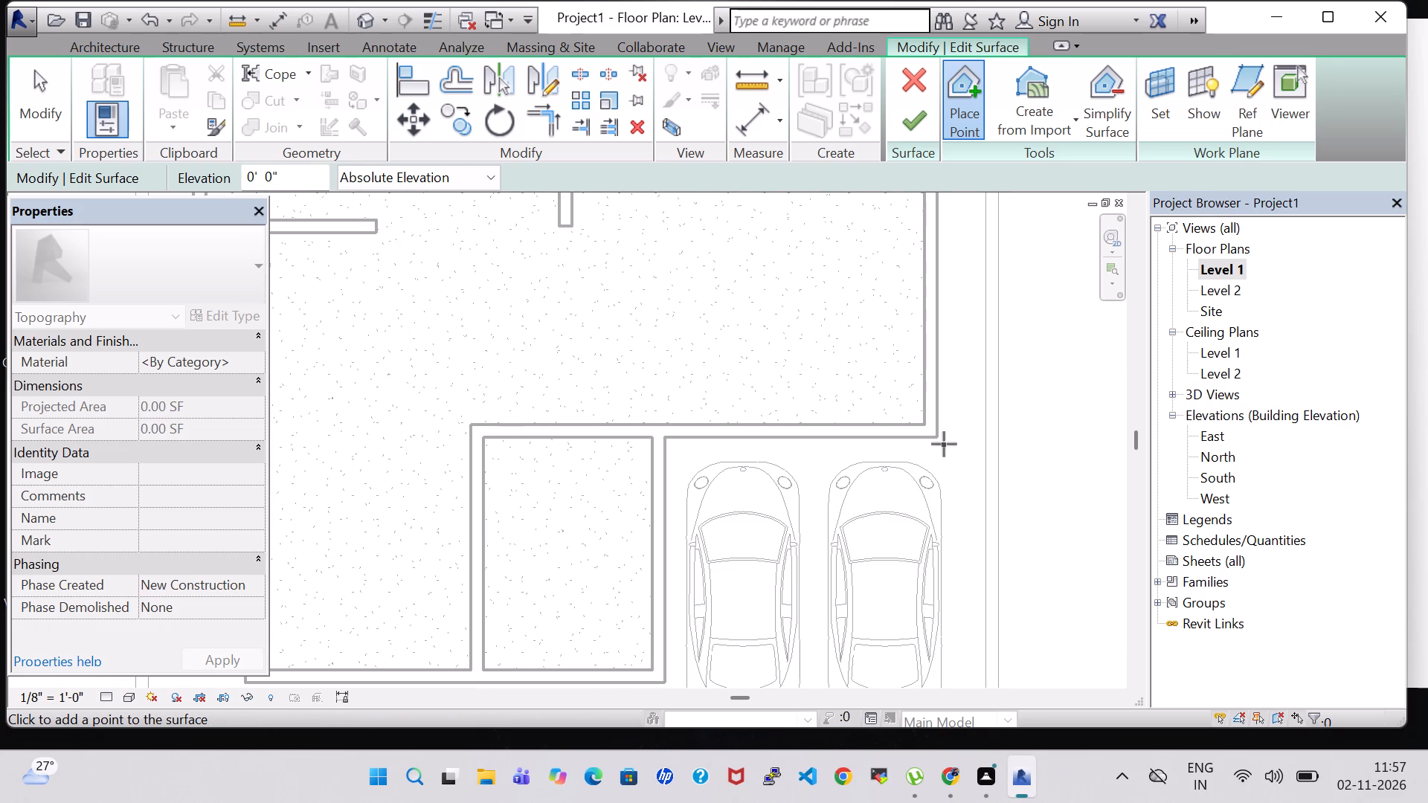
click(936, 439)
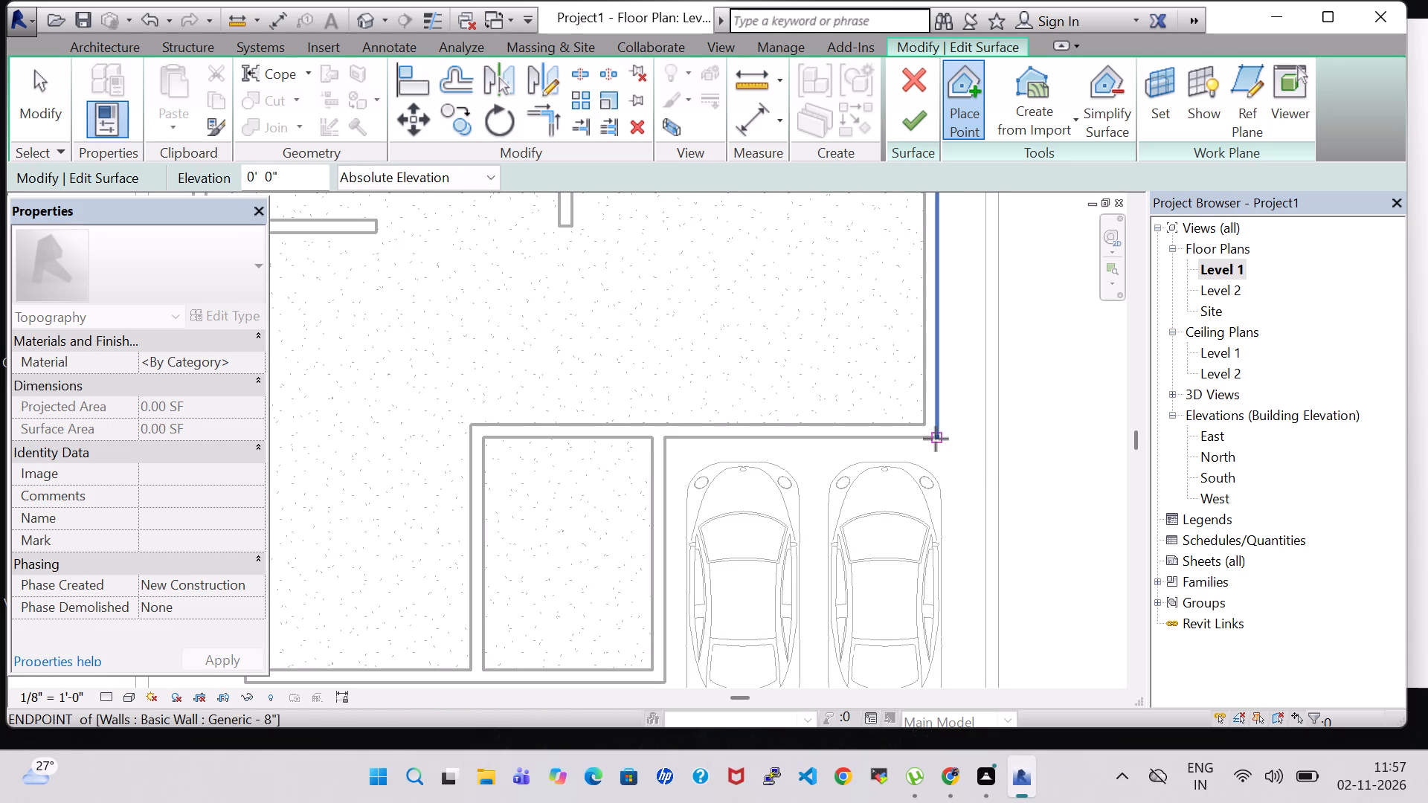
click(984, 434)
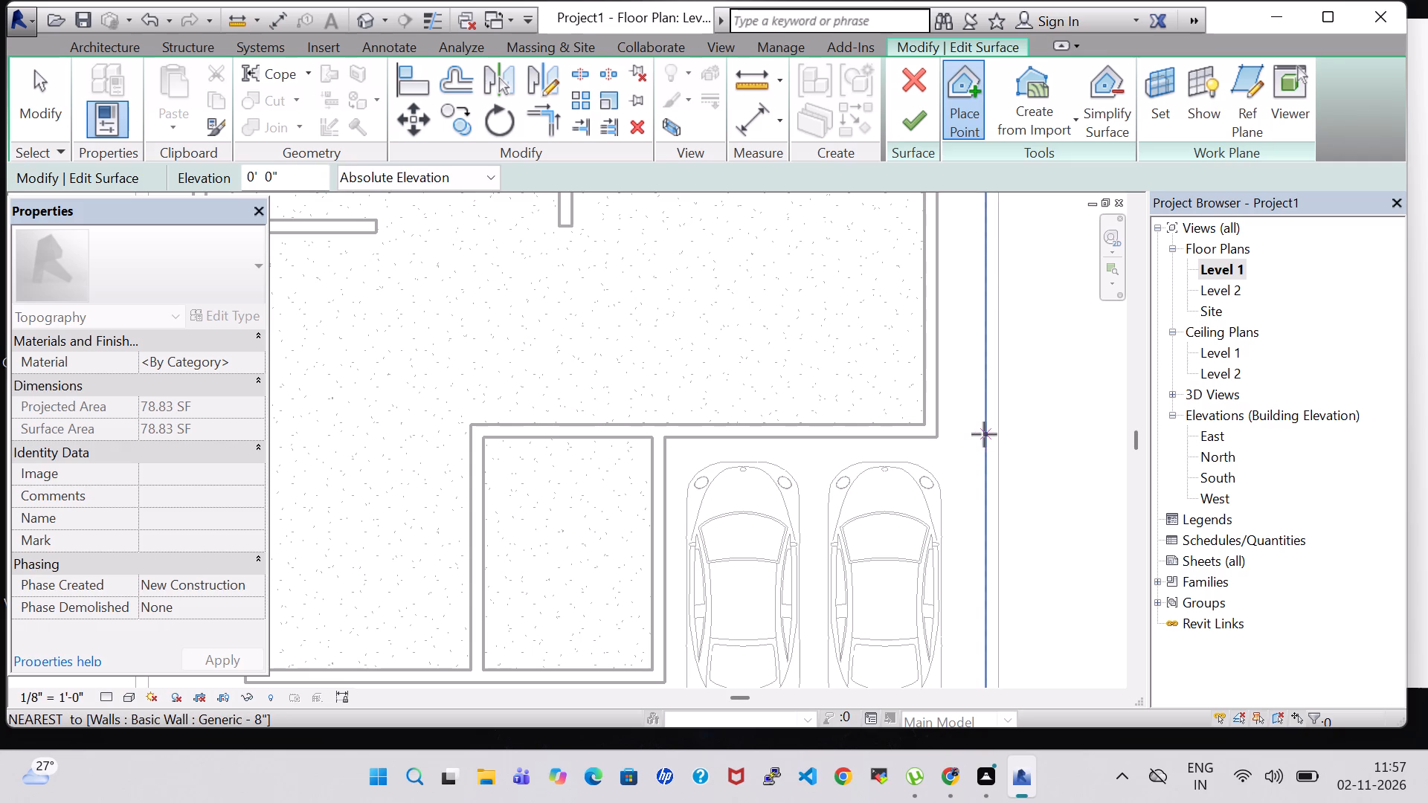
click(922, 132)
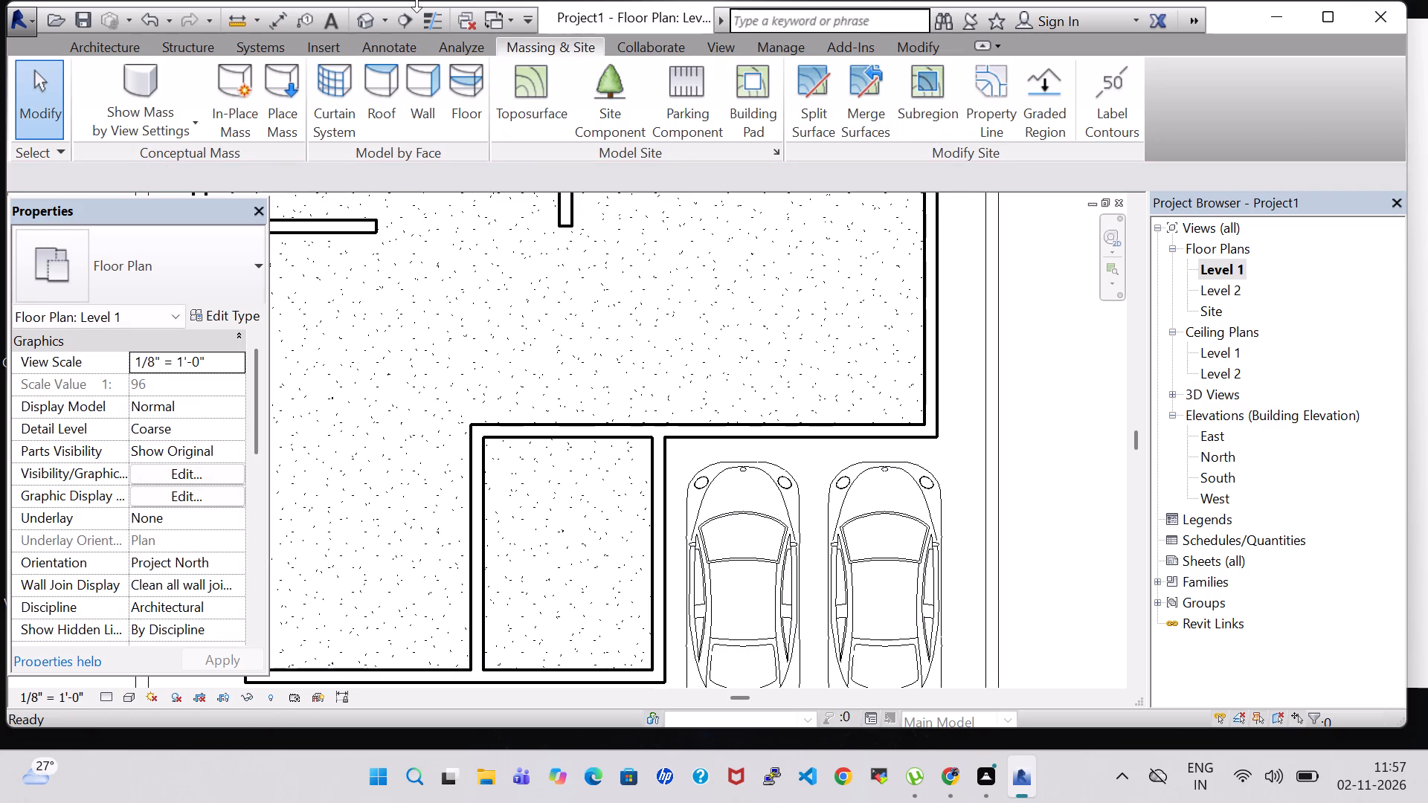
click(376, 16)
scroll(904, 464, down, 1)
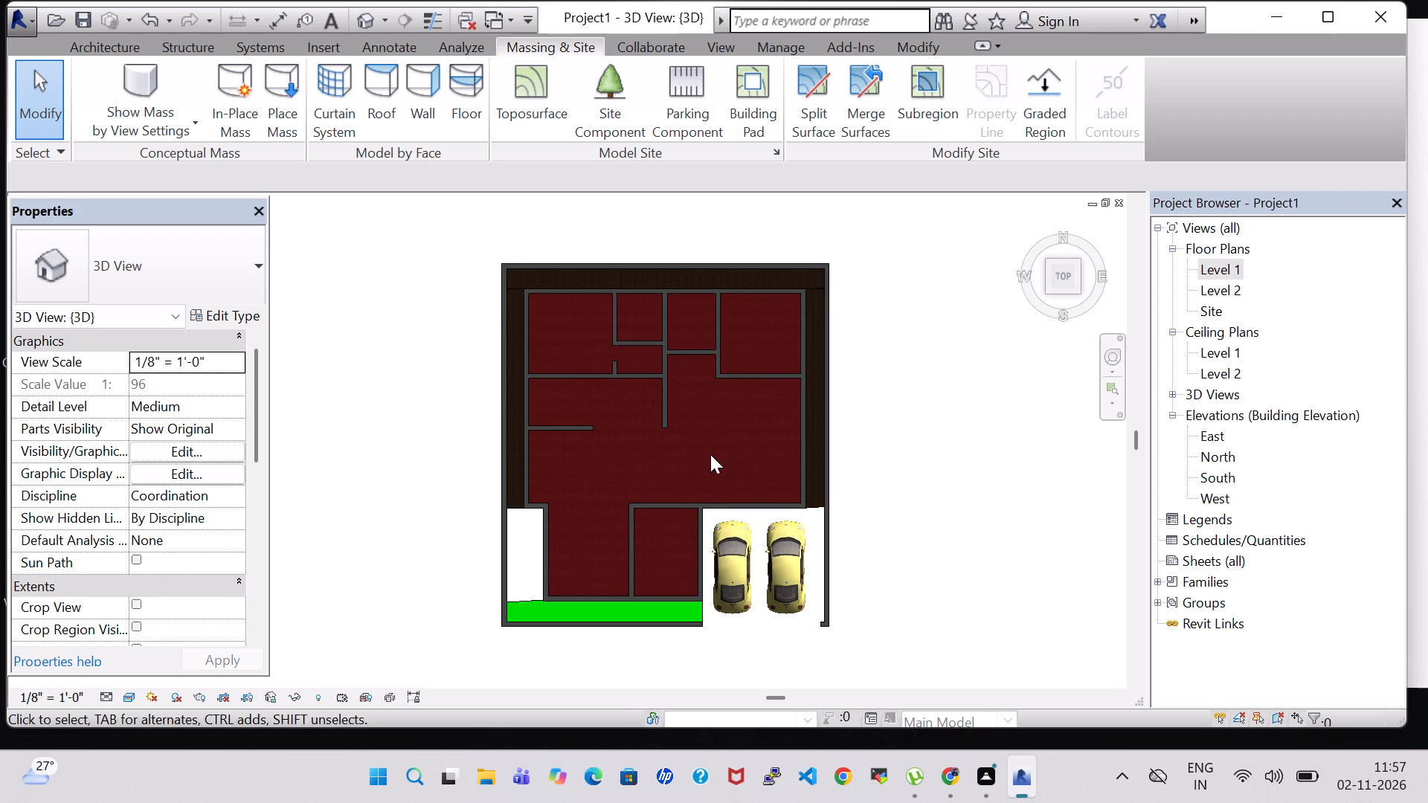
scroll(277, 179, up, 1)
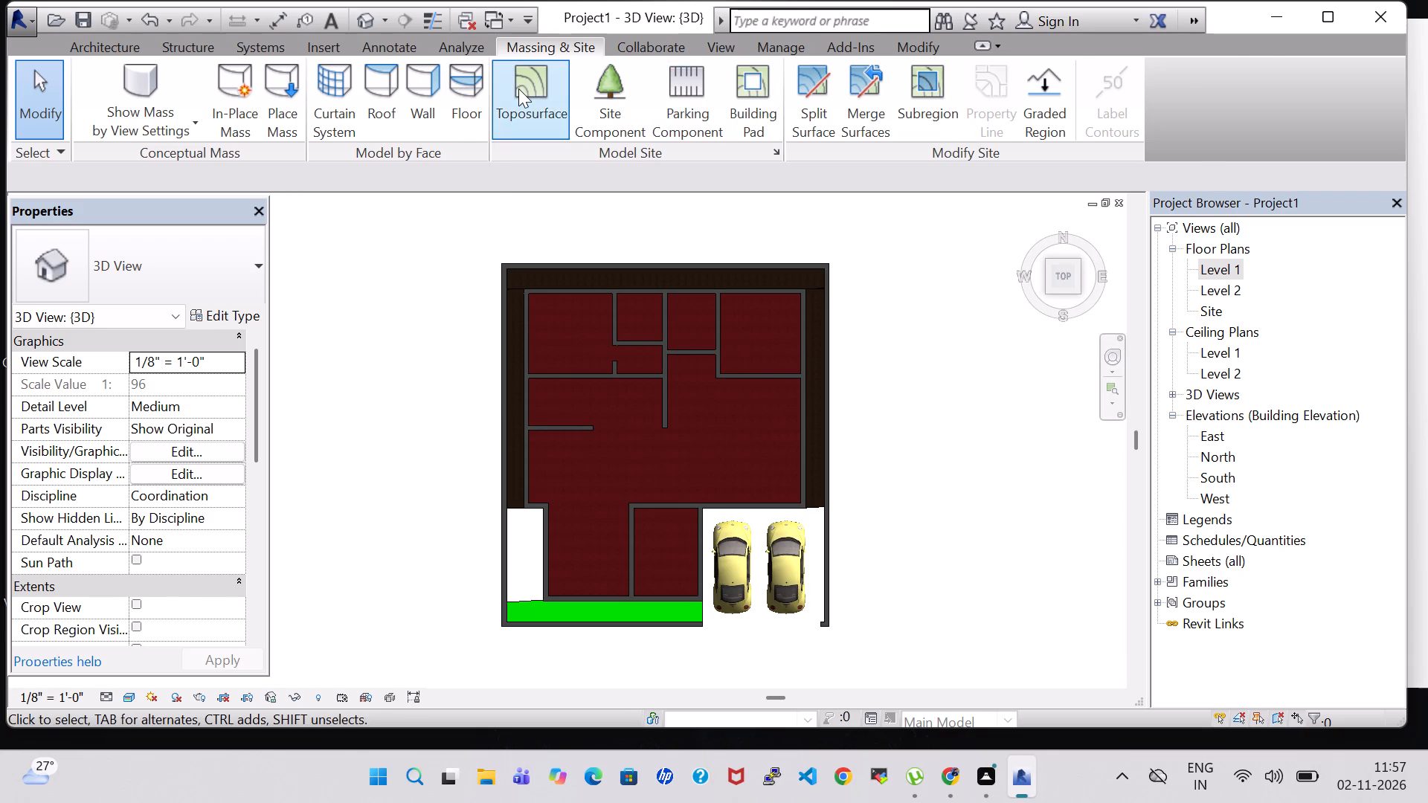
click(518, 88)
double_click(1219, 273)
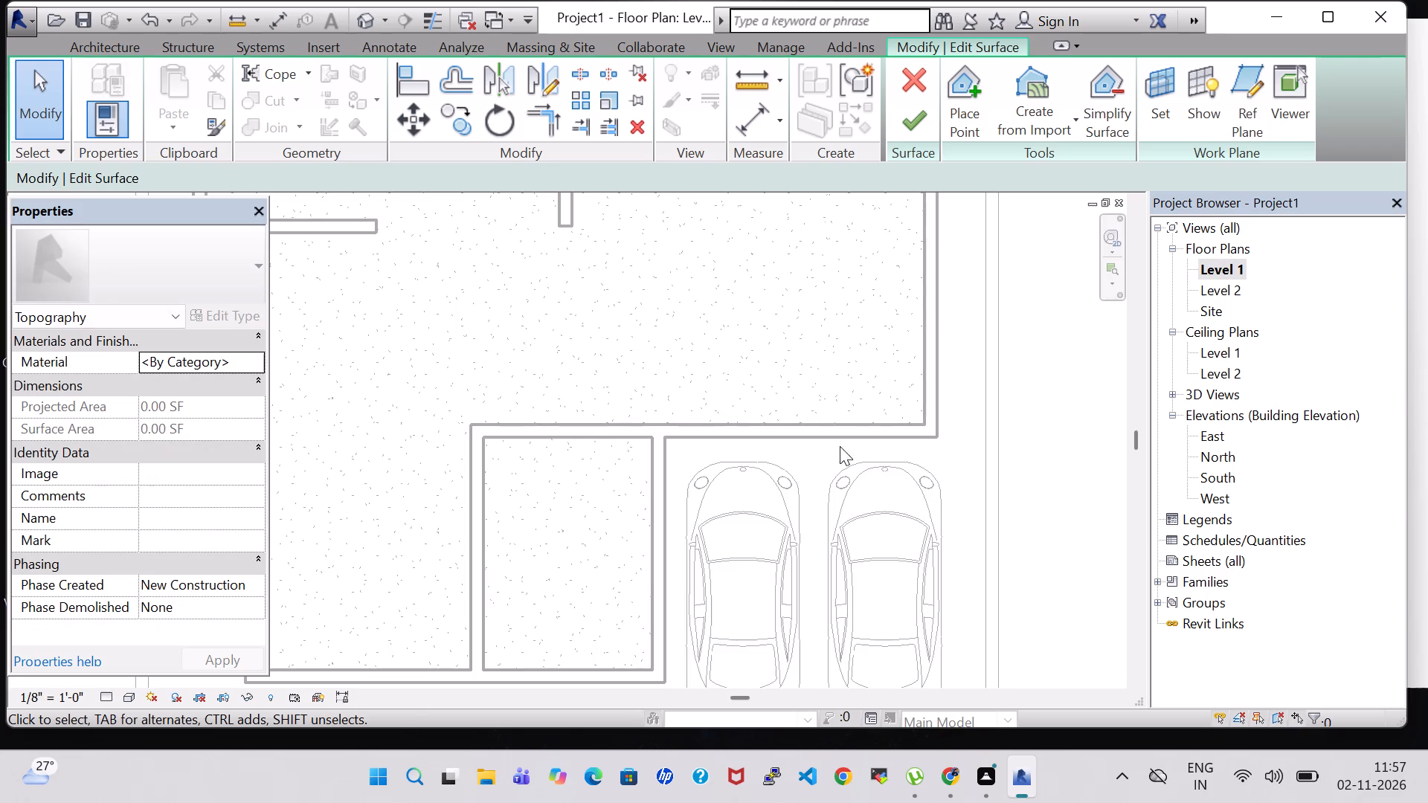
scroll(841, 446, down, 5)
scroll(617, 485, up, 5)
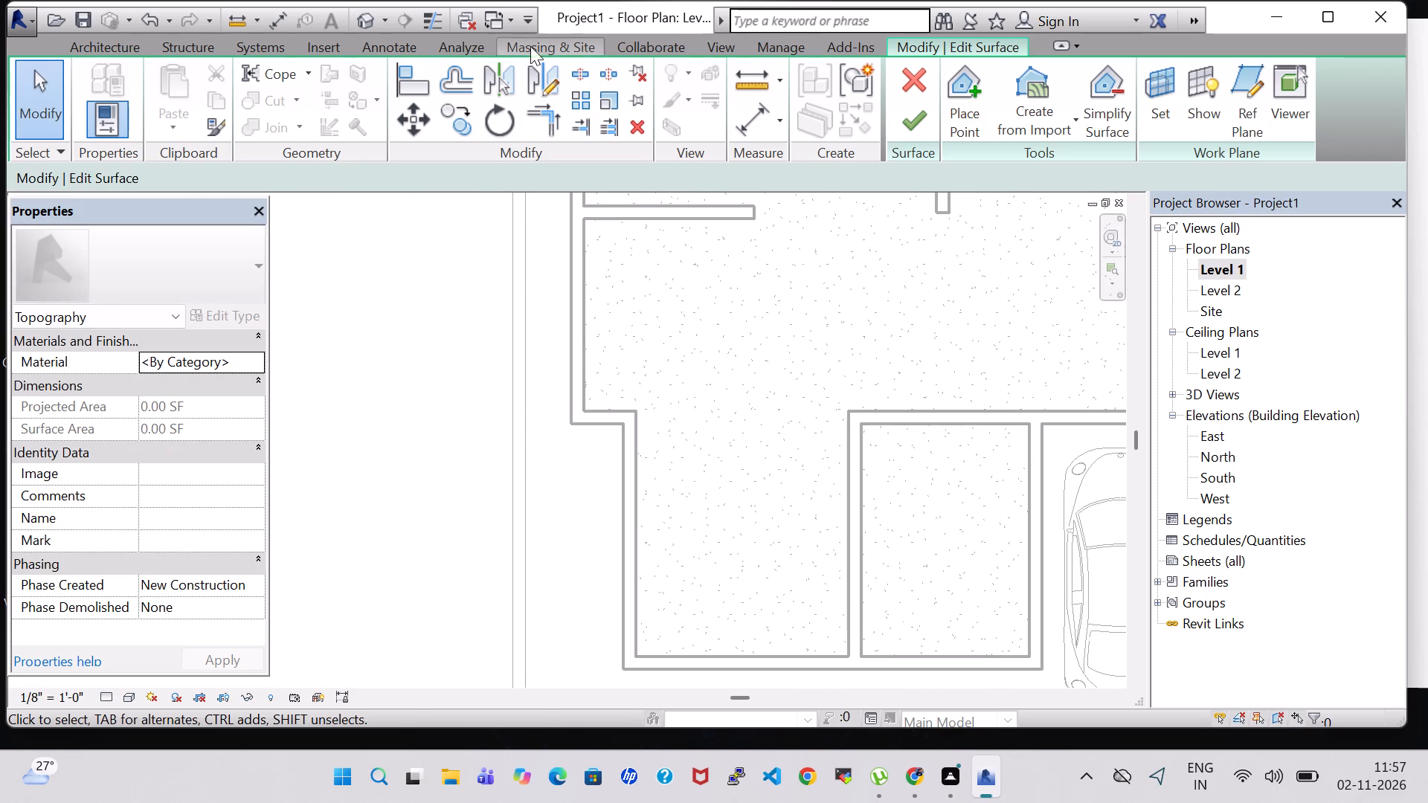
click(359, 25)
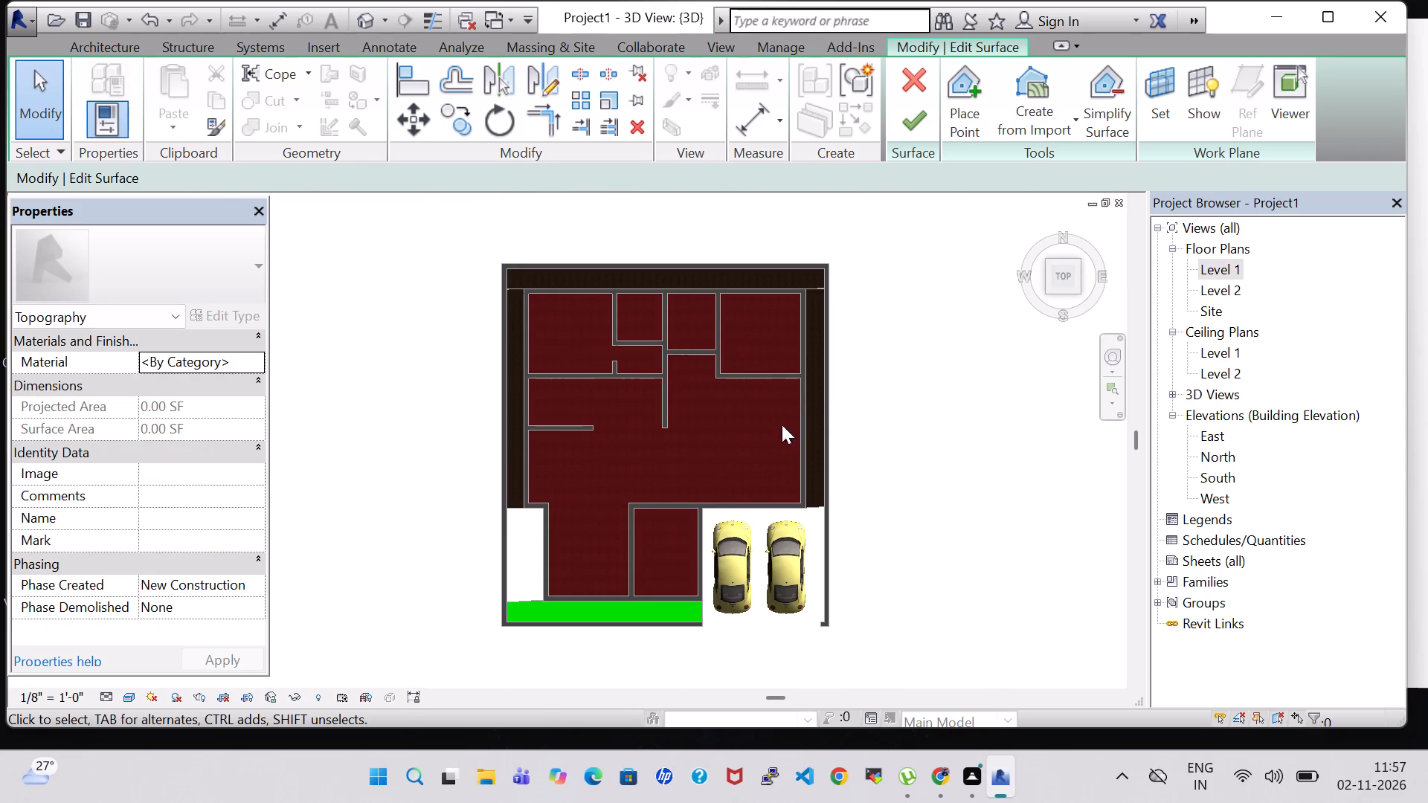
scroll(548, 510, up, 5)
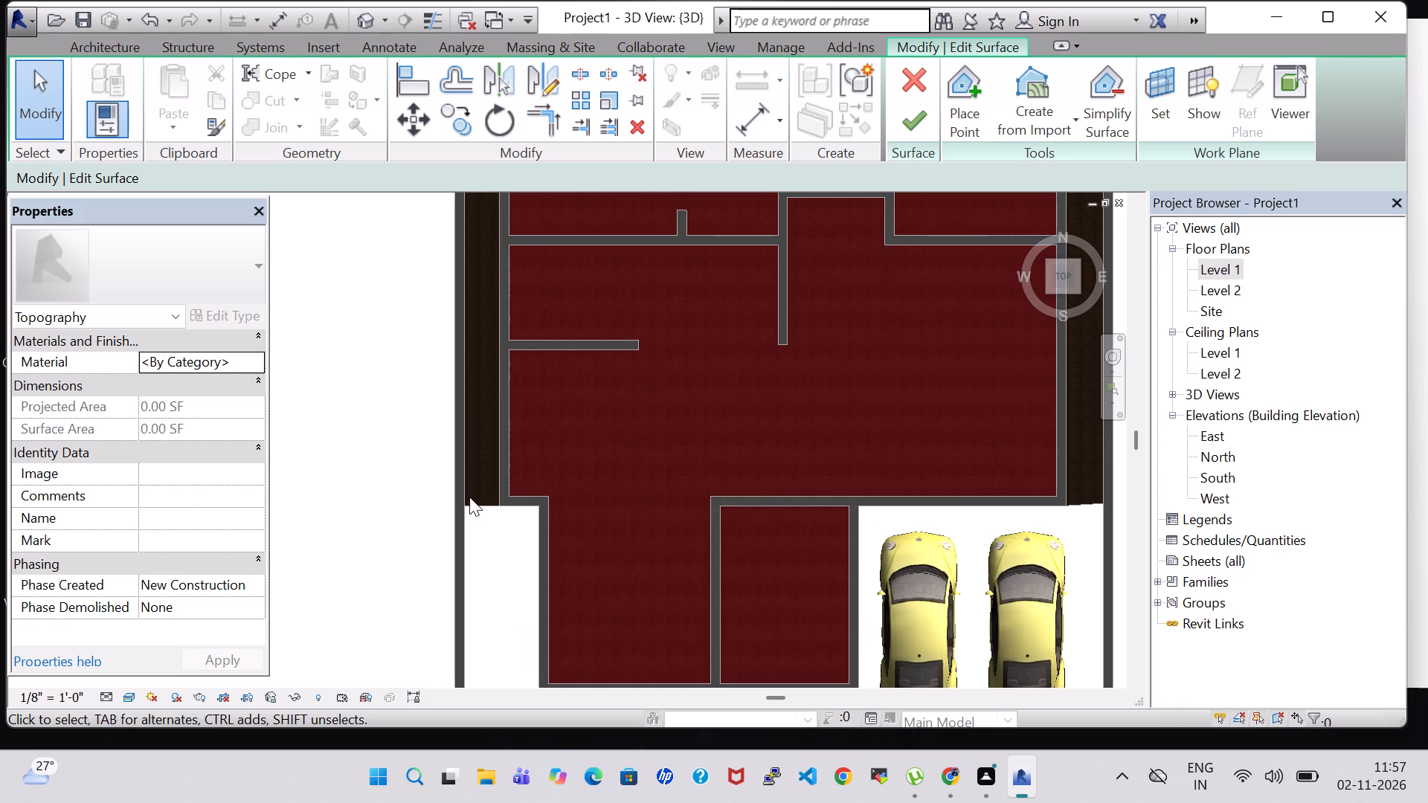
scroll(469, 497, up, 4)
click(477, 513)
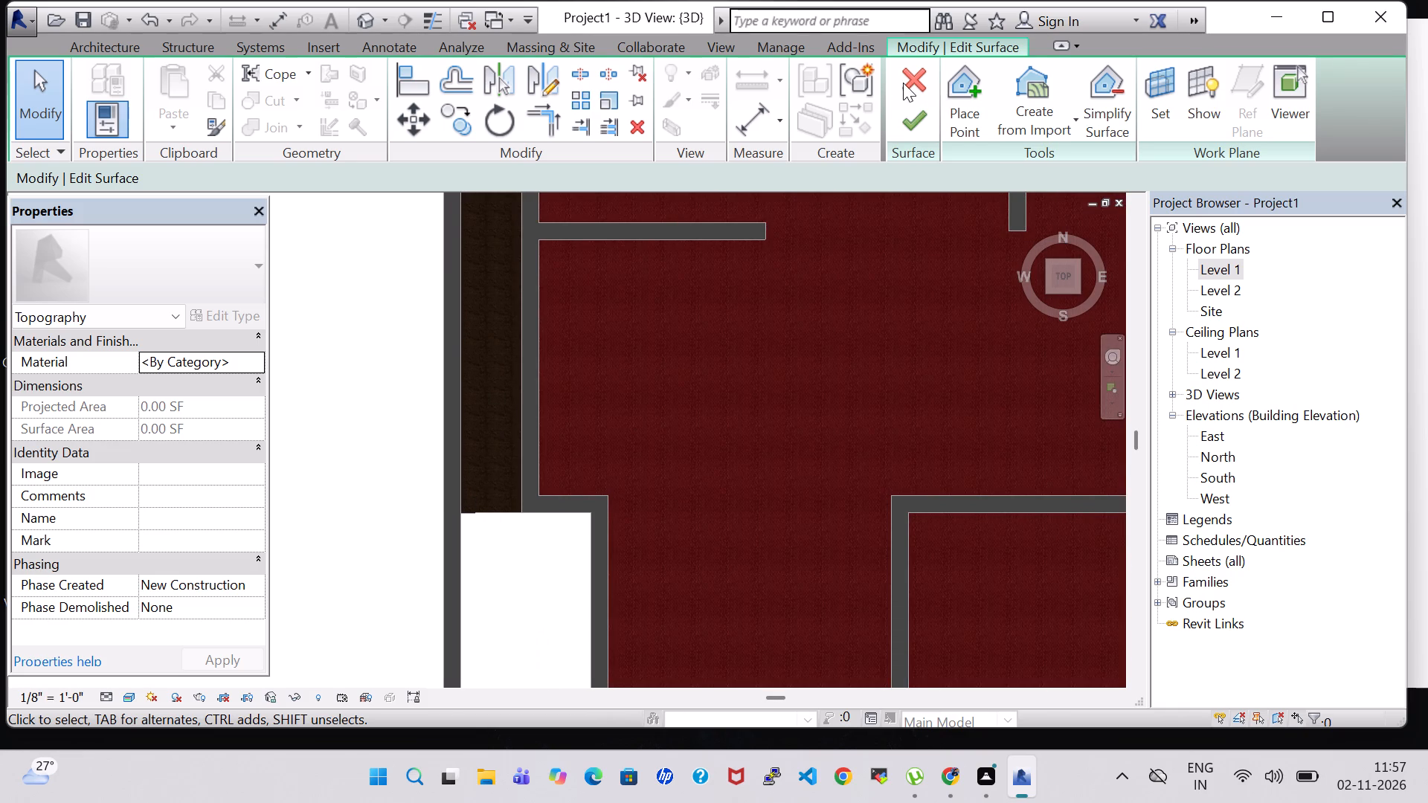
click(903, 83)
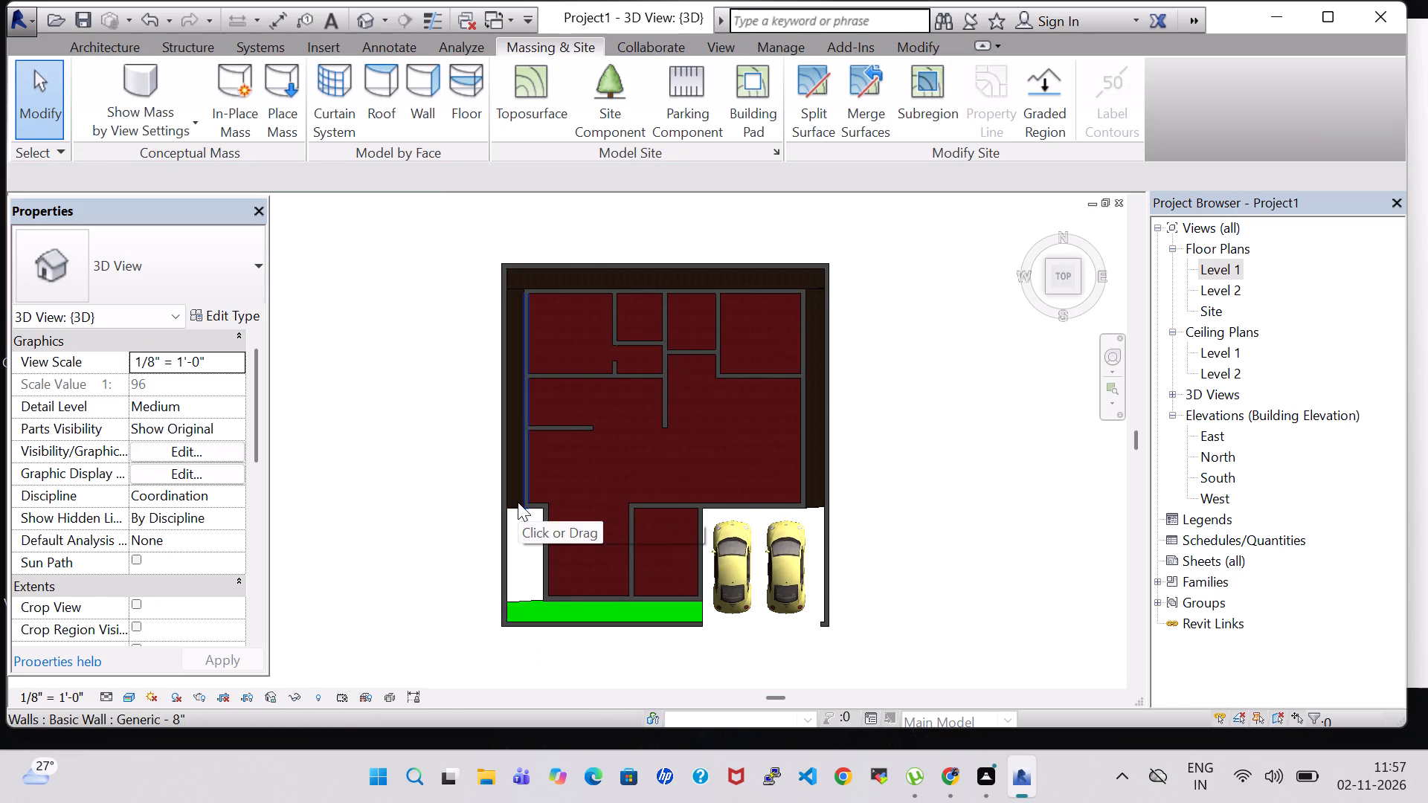
Assign the green Default Mass Floor material to the toposurface strip along the house's west side.
scroll(518, 502, up, 5)
click(518, 517)
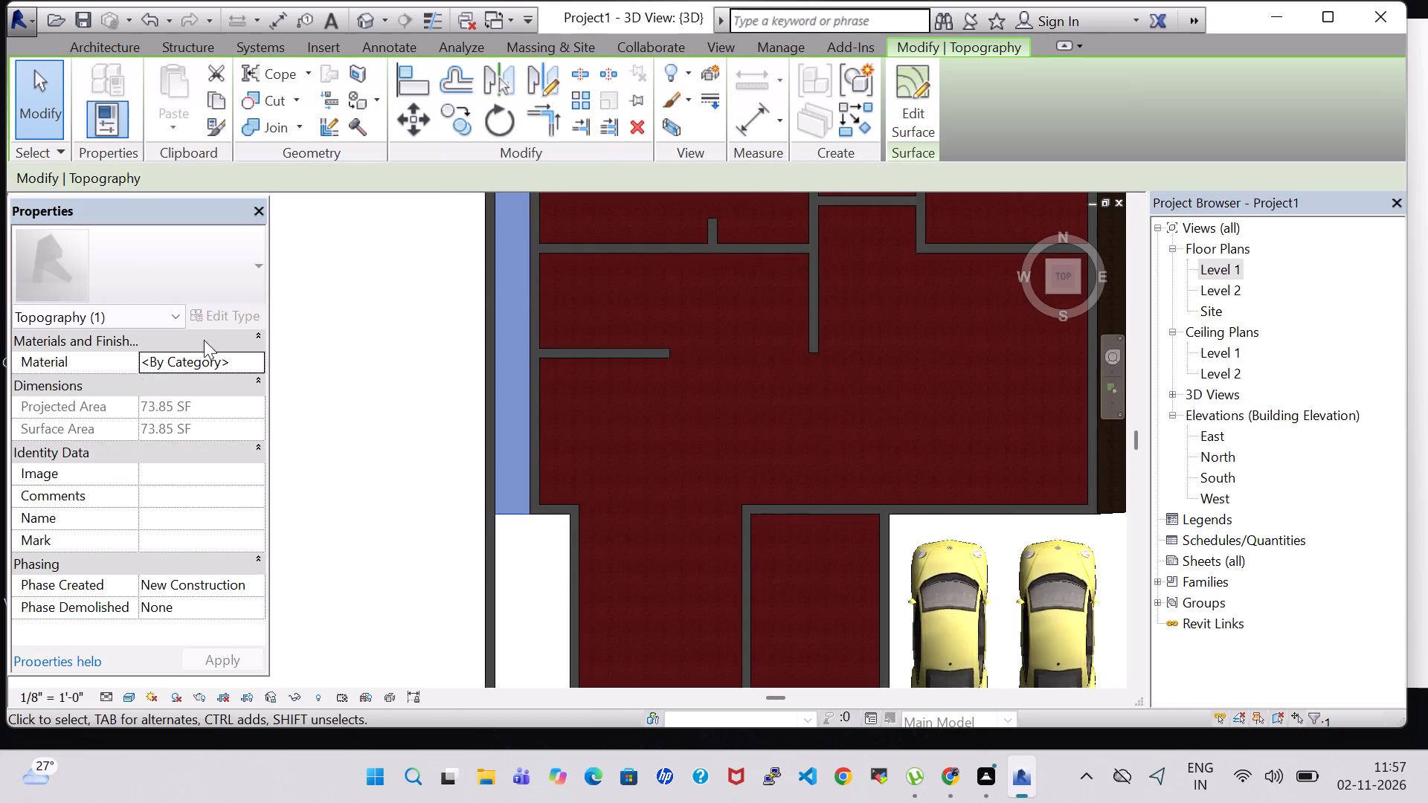
click(234, 361)
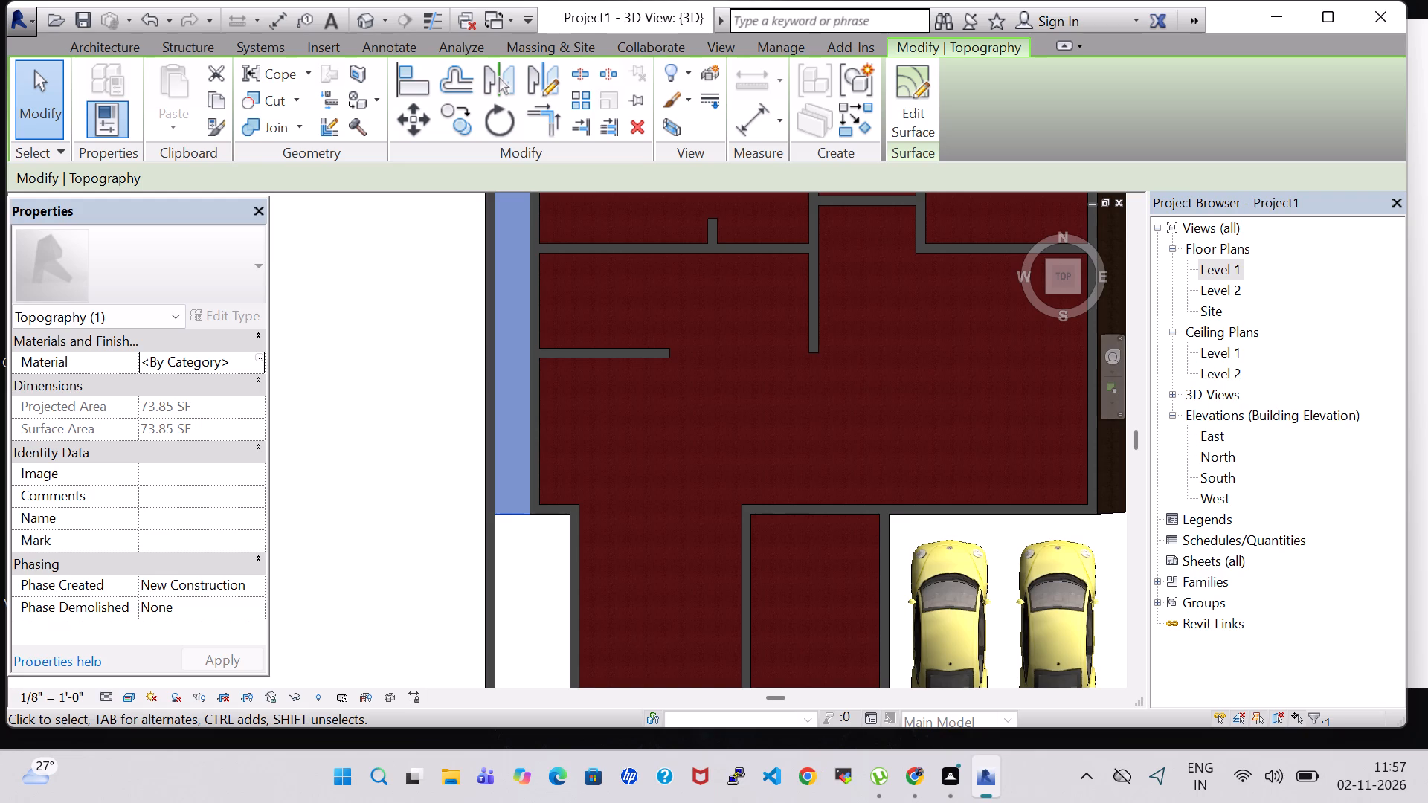
click(260, 358)
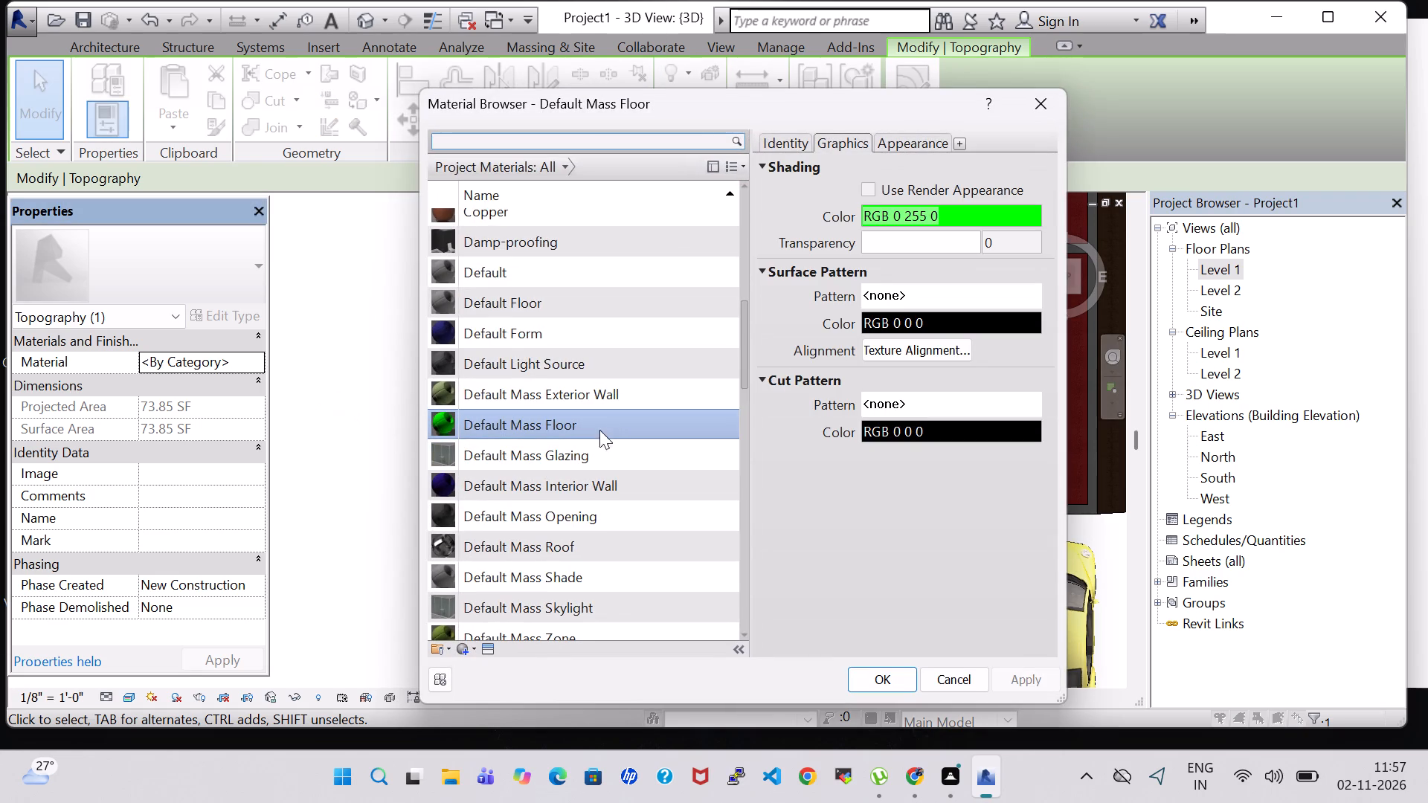
click(879, 672)
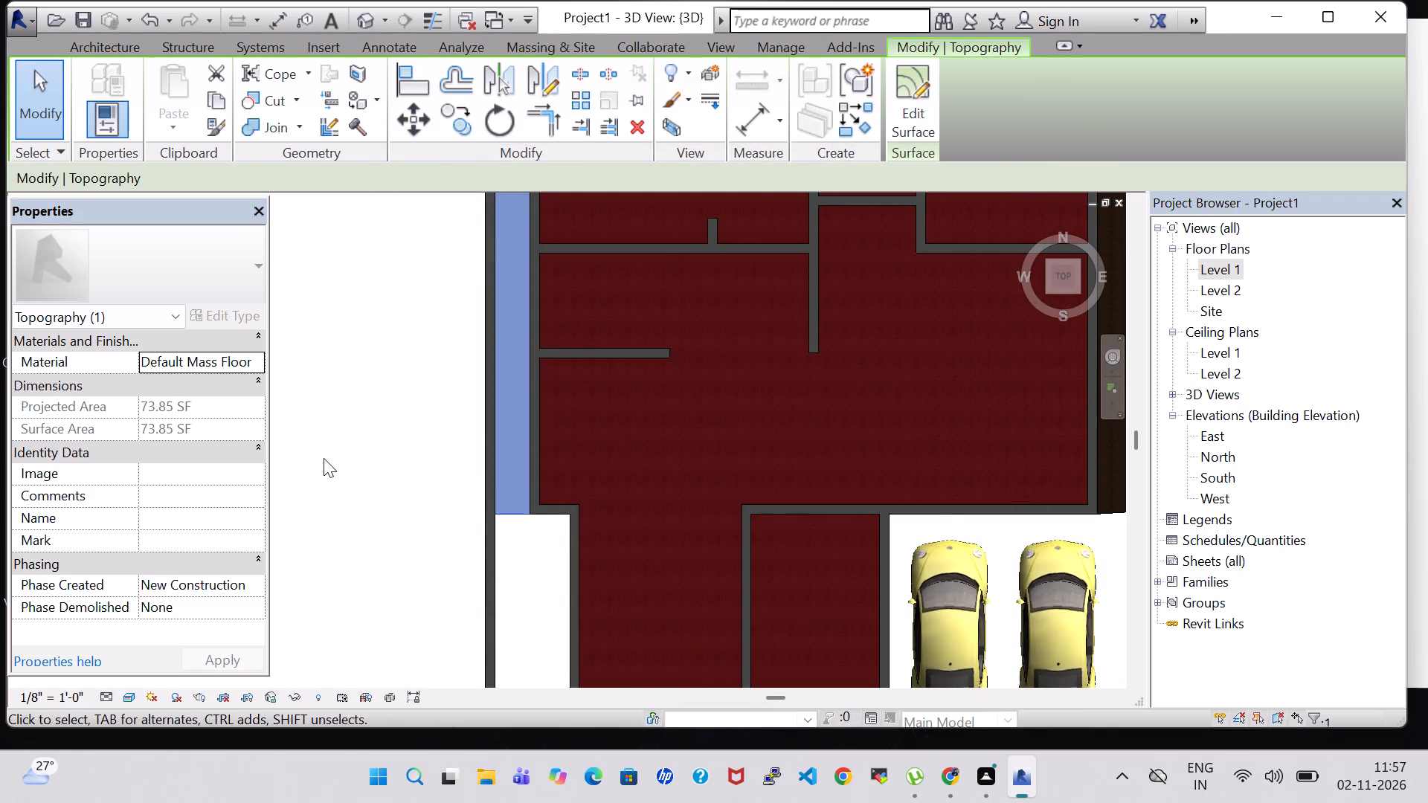
click(324, 458)
Assign the green Default Mass Floor material to the toposurface strip along the house's north side.
scroll(960, 309, down, 6)
middle_drag(956, 315, 846, 469)
scroll(710, 422, up, 5)
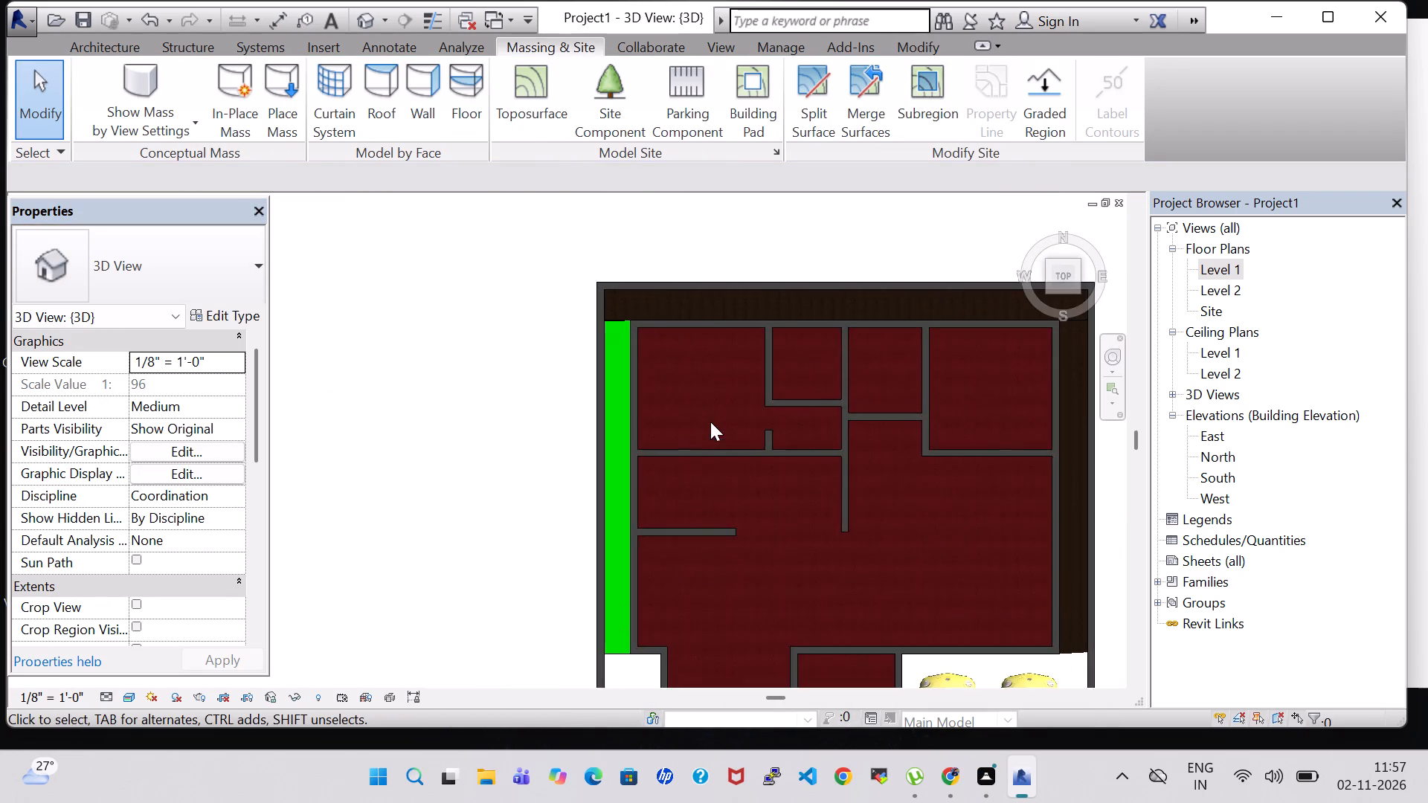
click(606, 300)
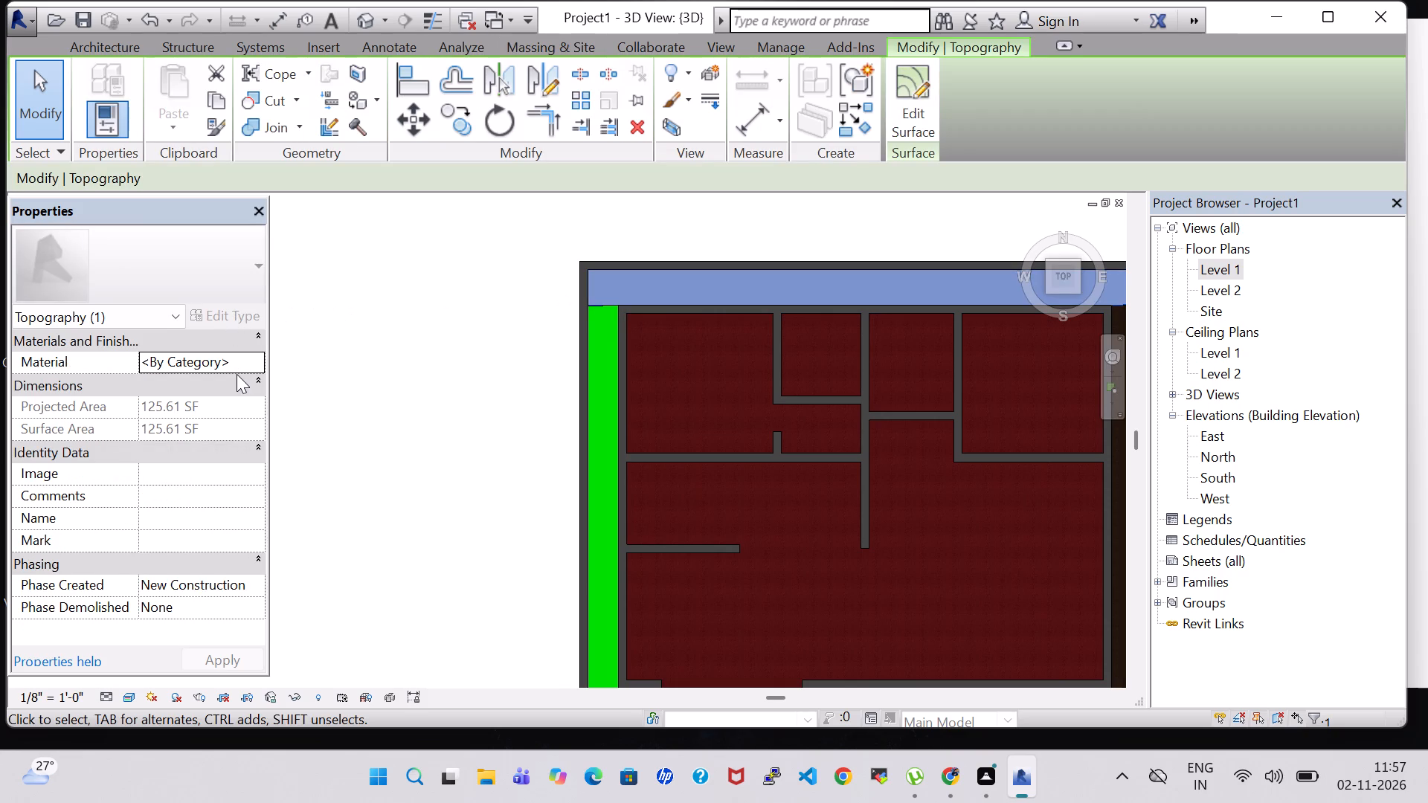
click(241, 354)
click(258, 354)
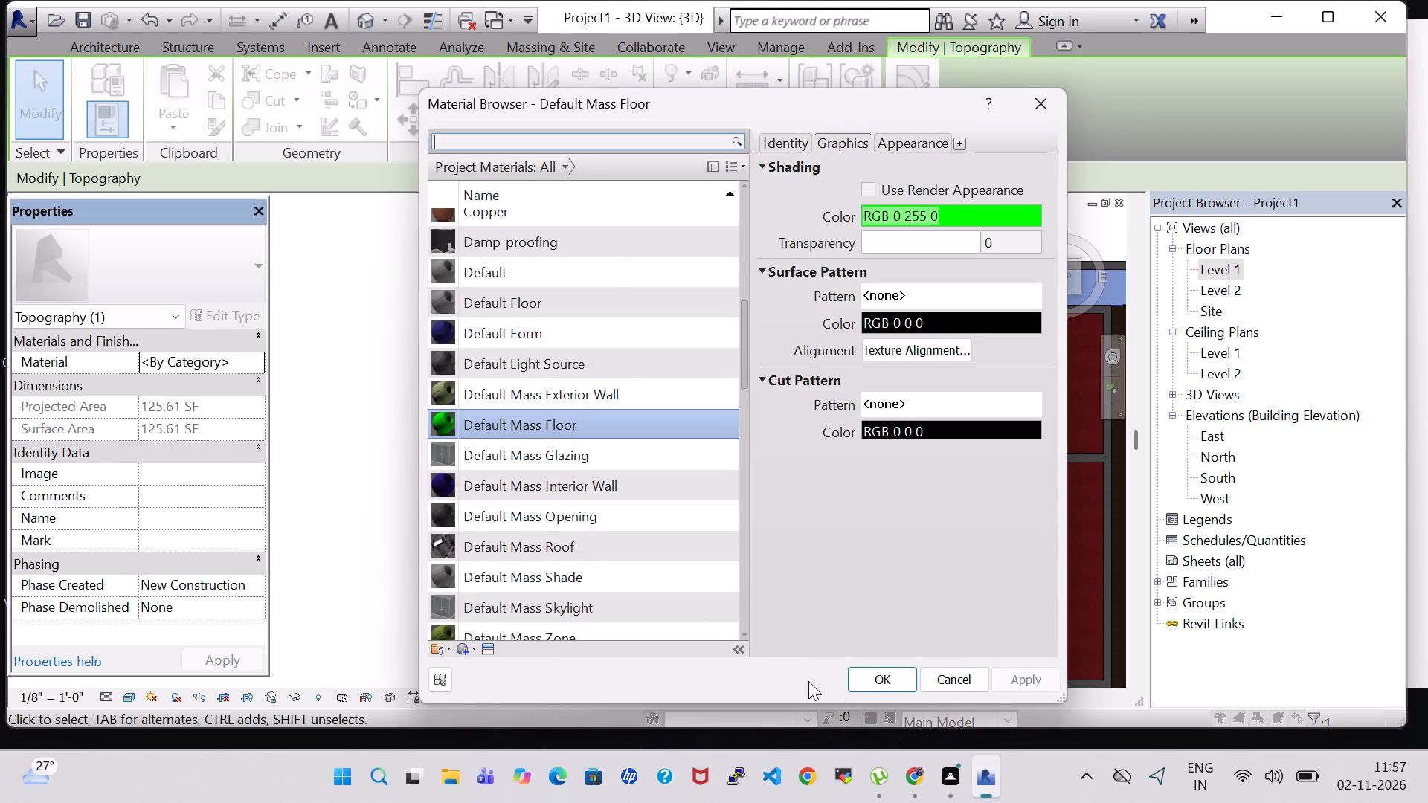
click(872, 677)
click(448, 462)
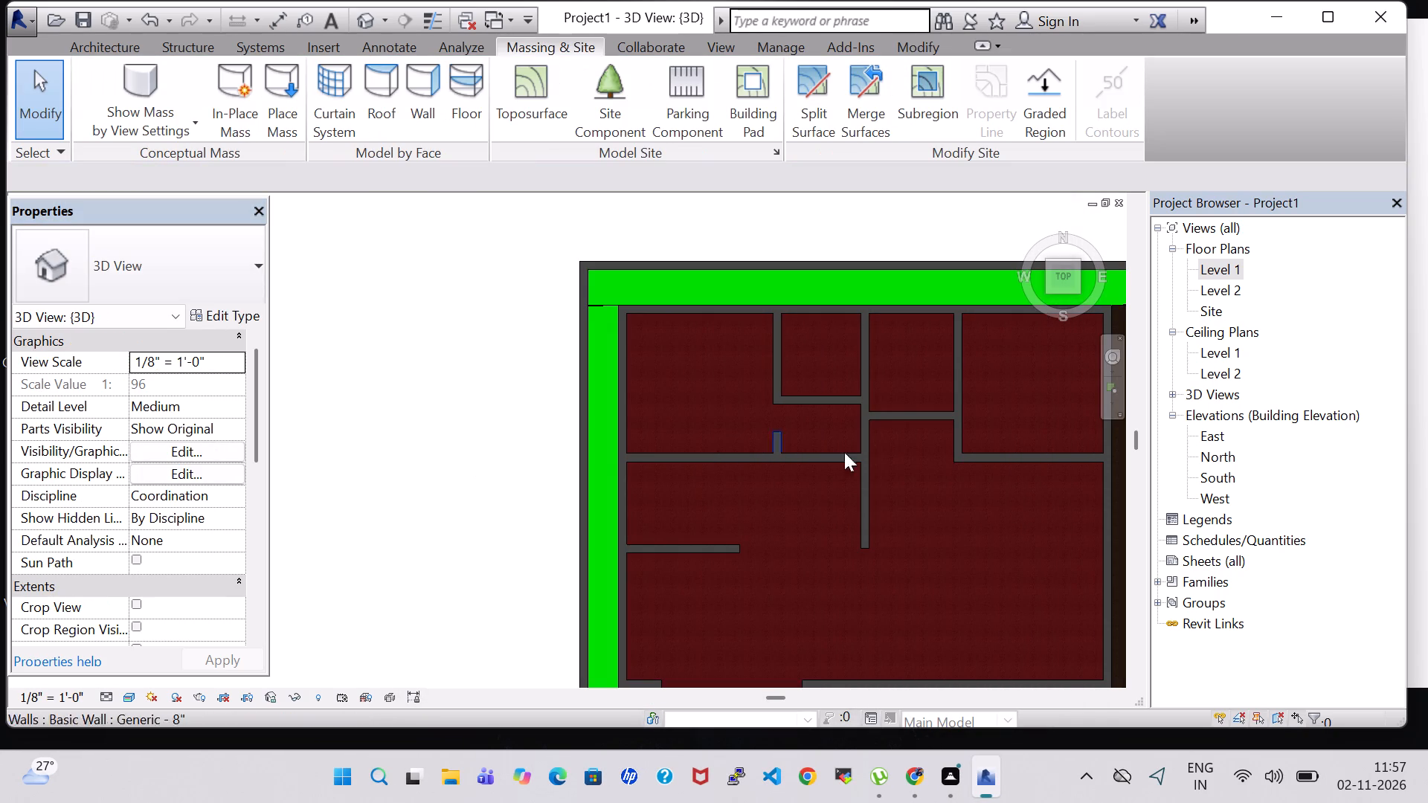
Edit the green strip along the house's west side, adding a 0' 0" point at its northwest end to close the gap with the north strip.
middle_drag(960, 486, 617, 483)
scroll(326, 340, up, 5)
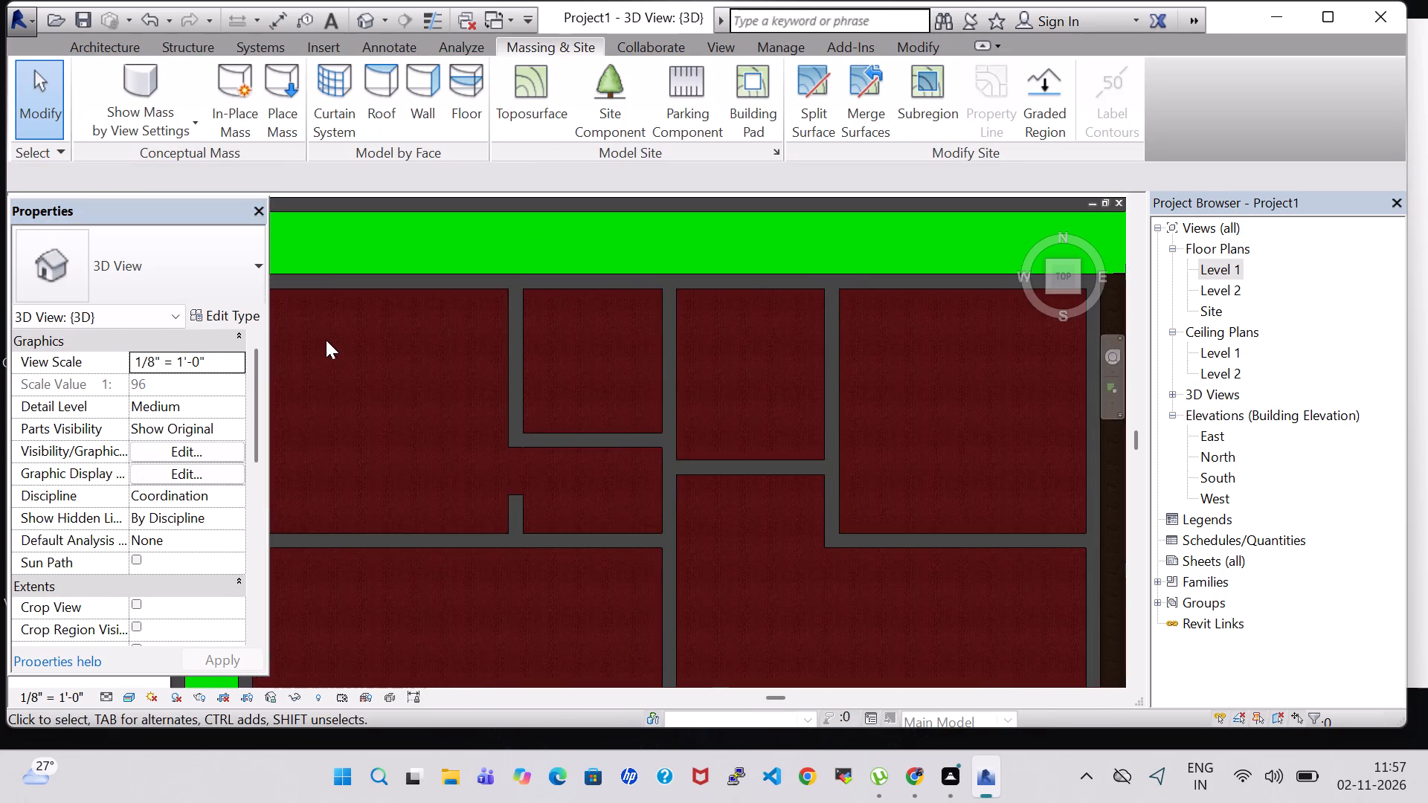
middle_drag(411, 343, 632, 345)
scroll(459, 225, up, 10)
middle_drag(423, 313, 802, 317)
click(688, 383)
click(652, 450)
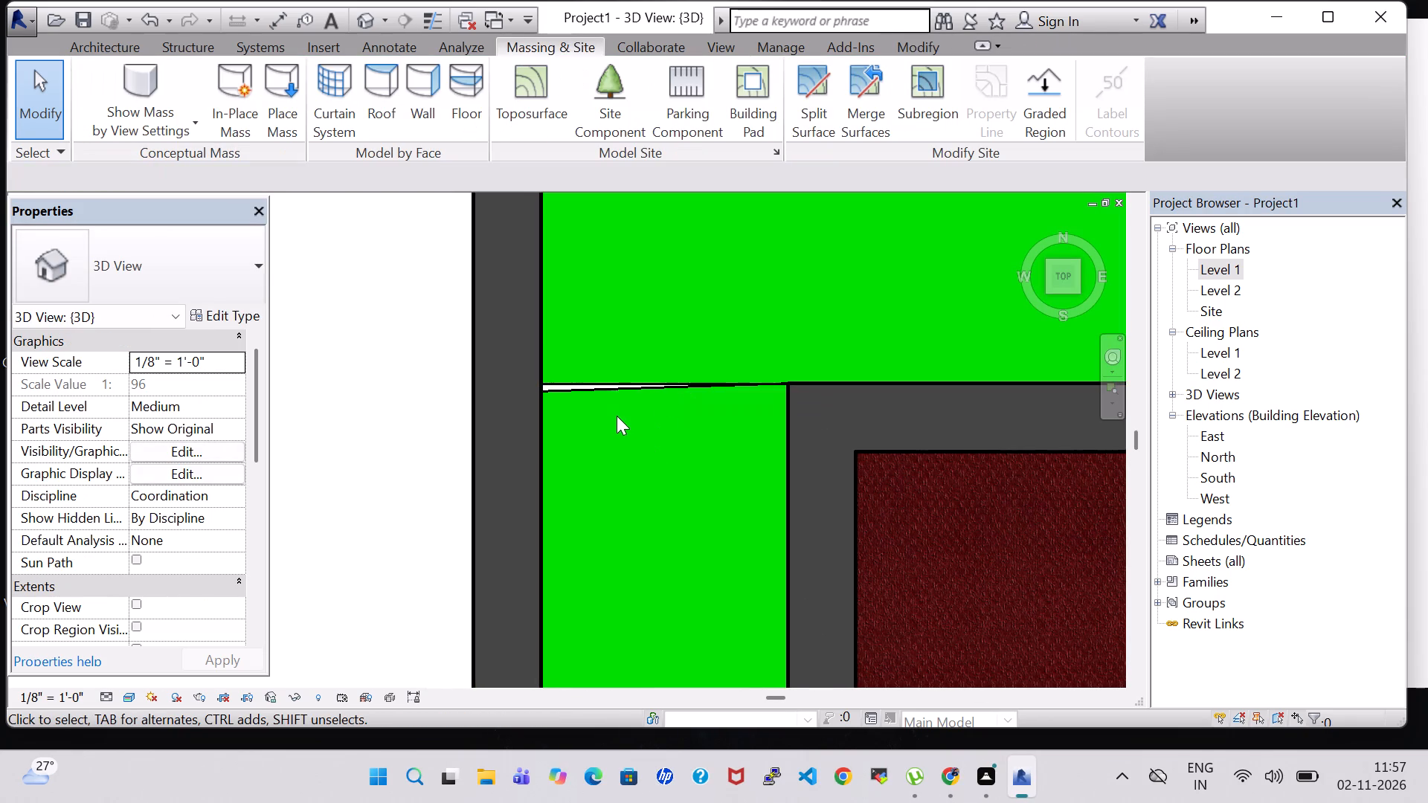
scroll(602, 425, up, 4)
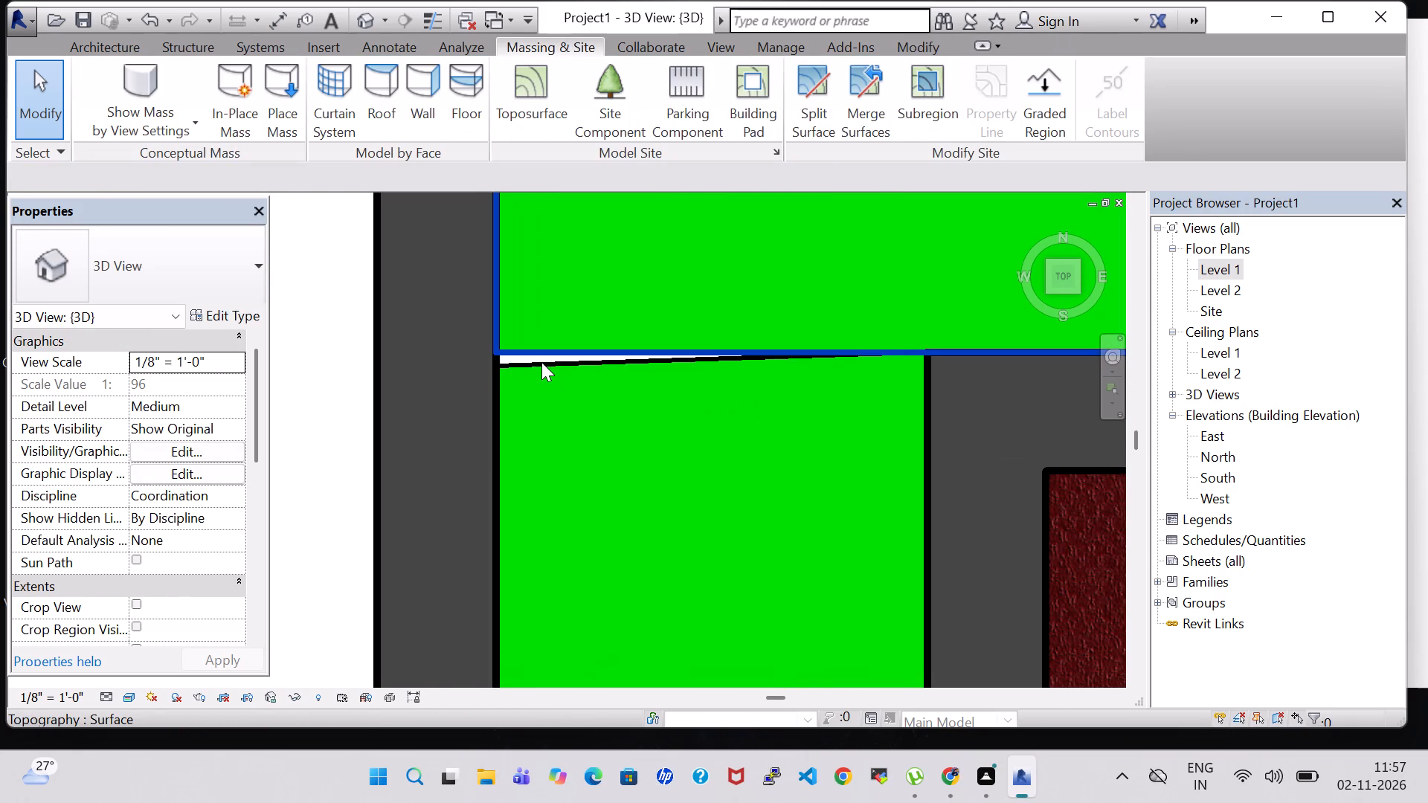
click(541, 362)
click(912, 126)
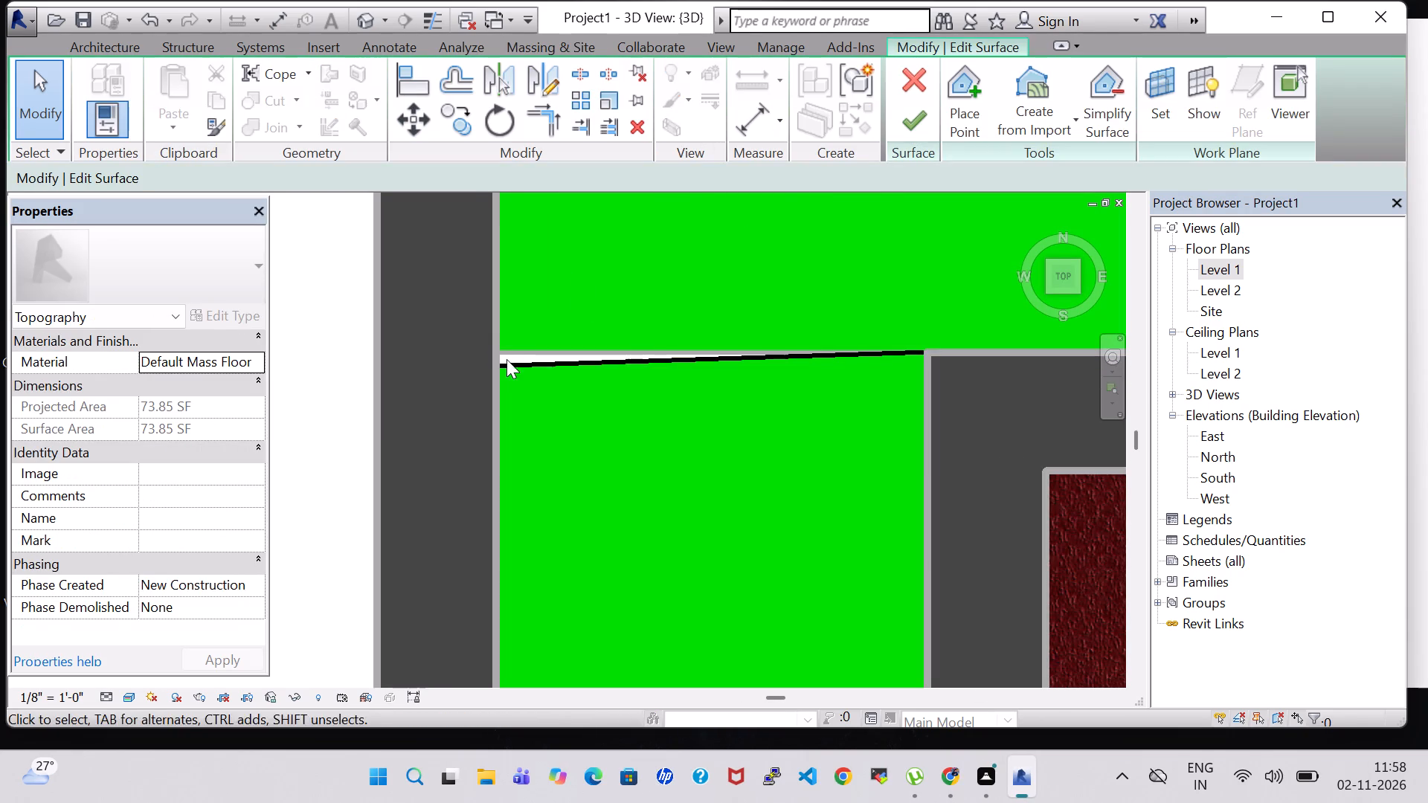
scroll(505, 362, up, 4)
click(977, 92)
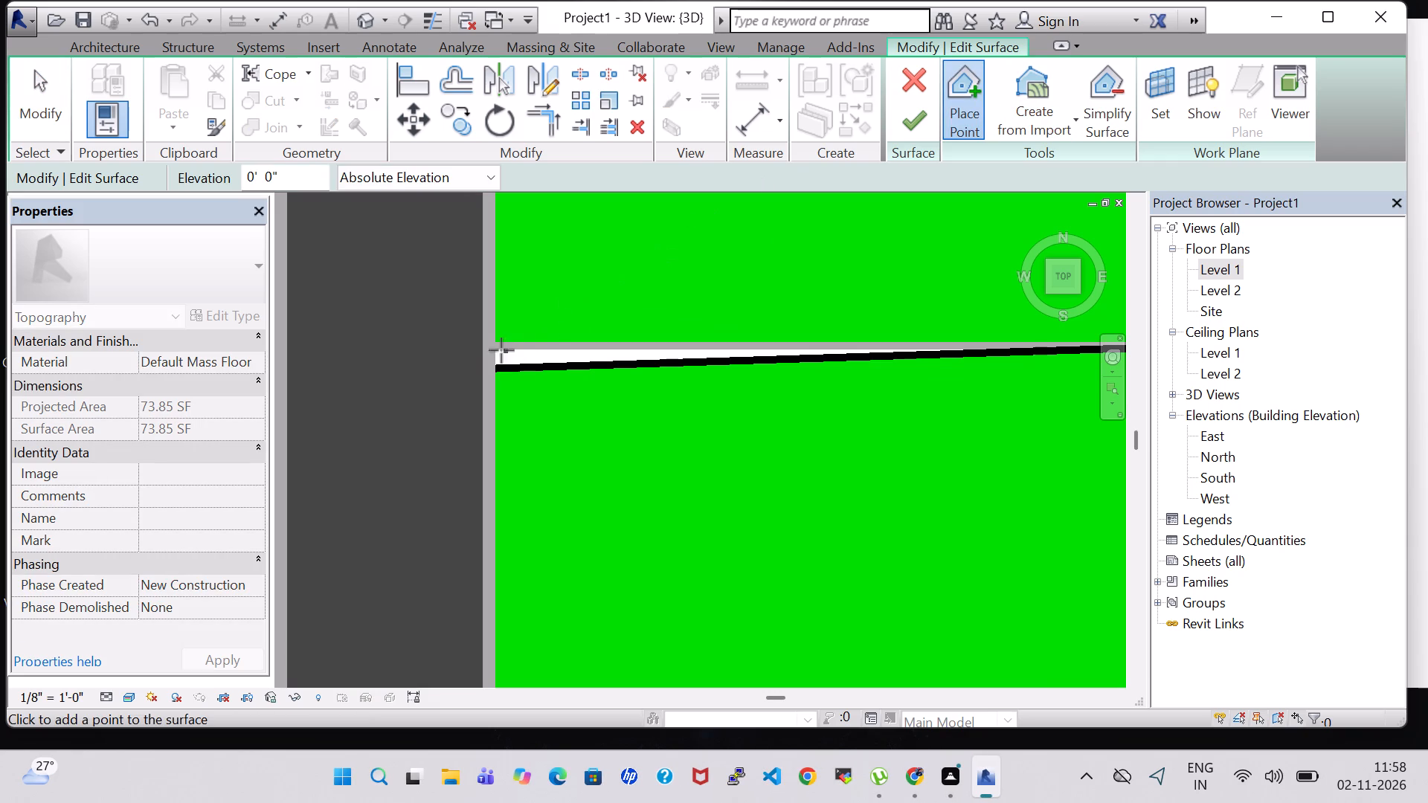
shift+middle_drag(687, 422, 630, 410)
shift+scroll(631, 409, up, 1)
scroll(795, 421, down, 15)
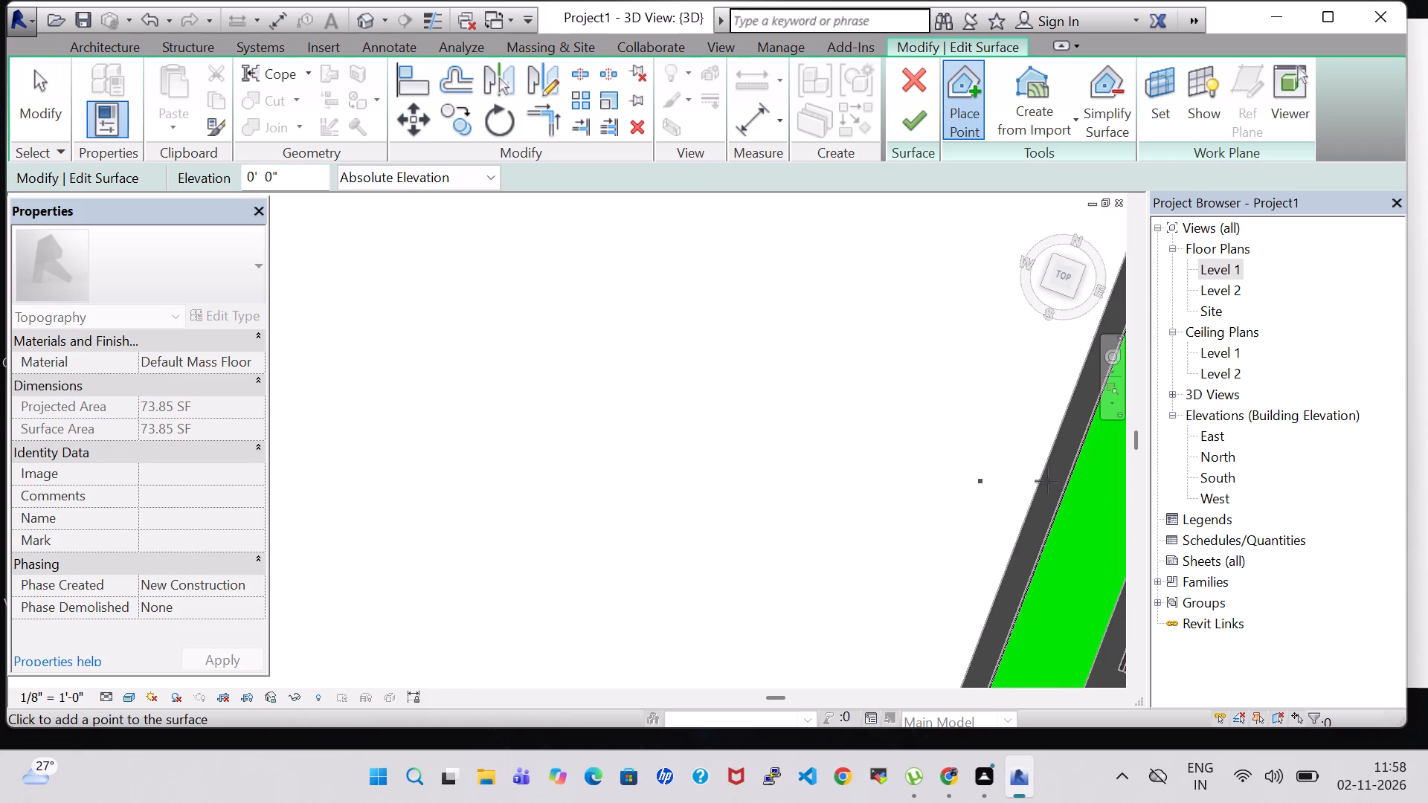
middle_drag(1081, 492, 1002, 504)
middle_drag(986, 508, 945, 520)
middle_drag(1052, 307, 894, 456)
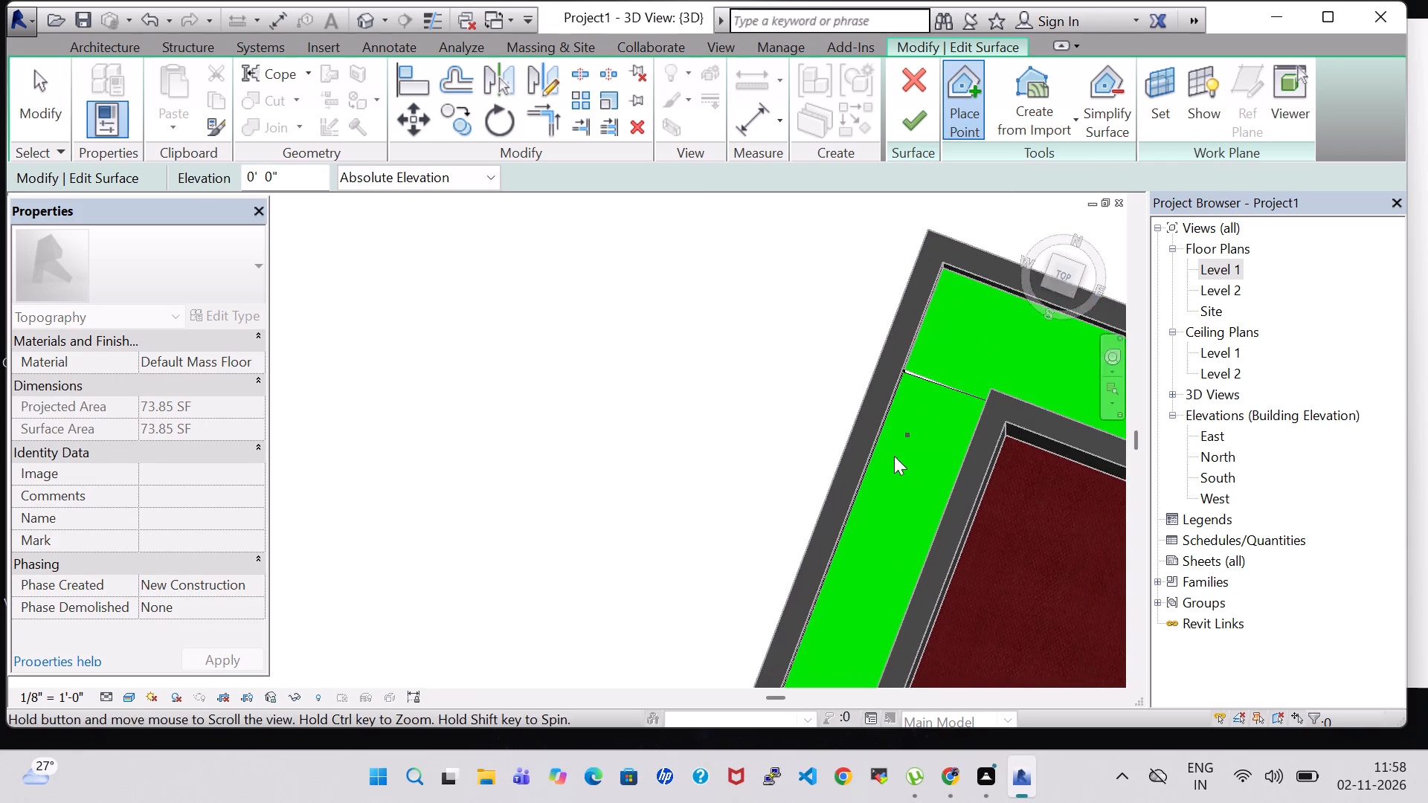
middle_drag(894, 456, 884, 472)
scroll(884, 468, up, 12)
middle_drag(870, 233, 834, 528)
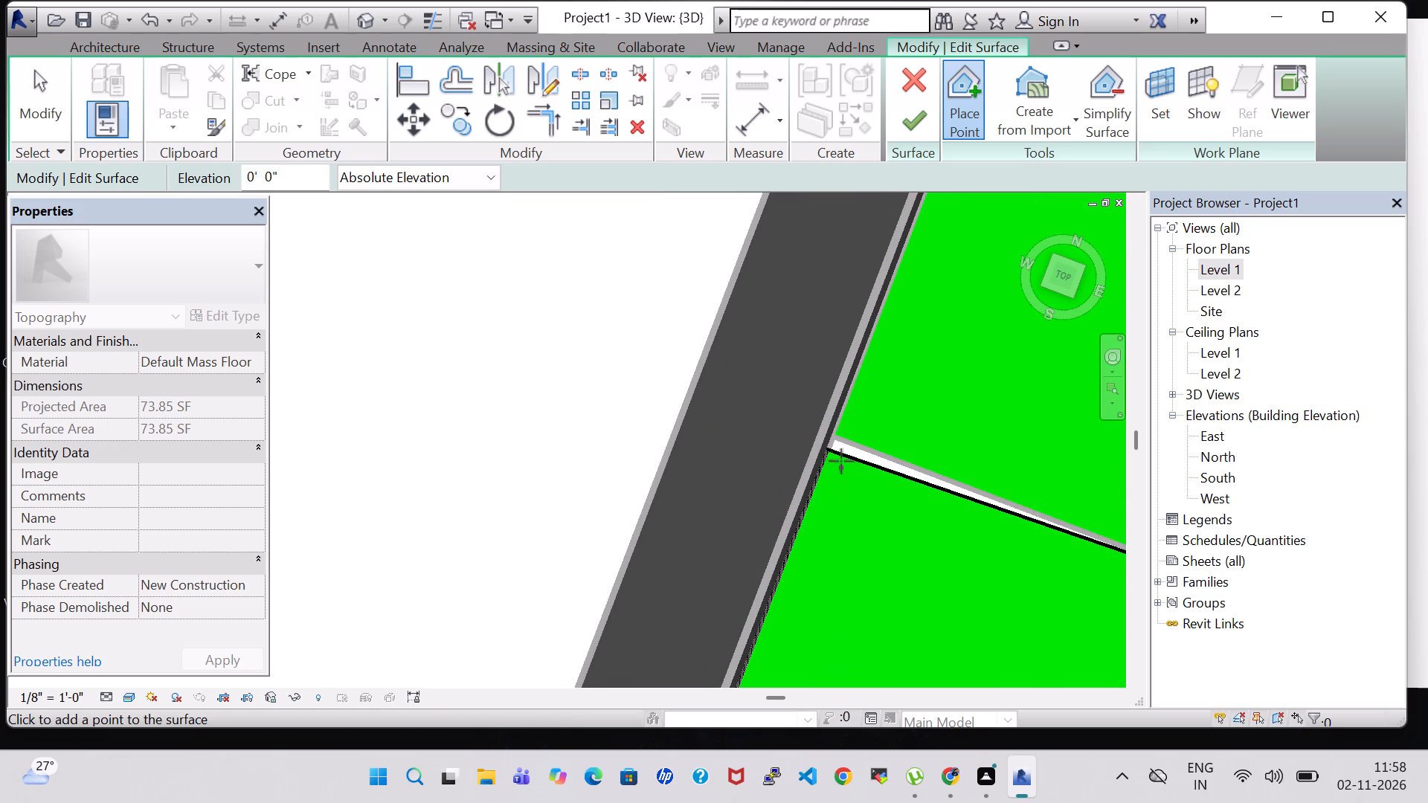
click(838, 441)
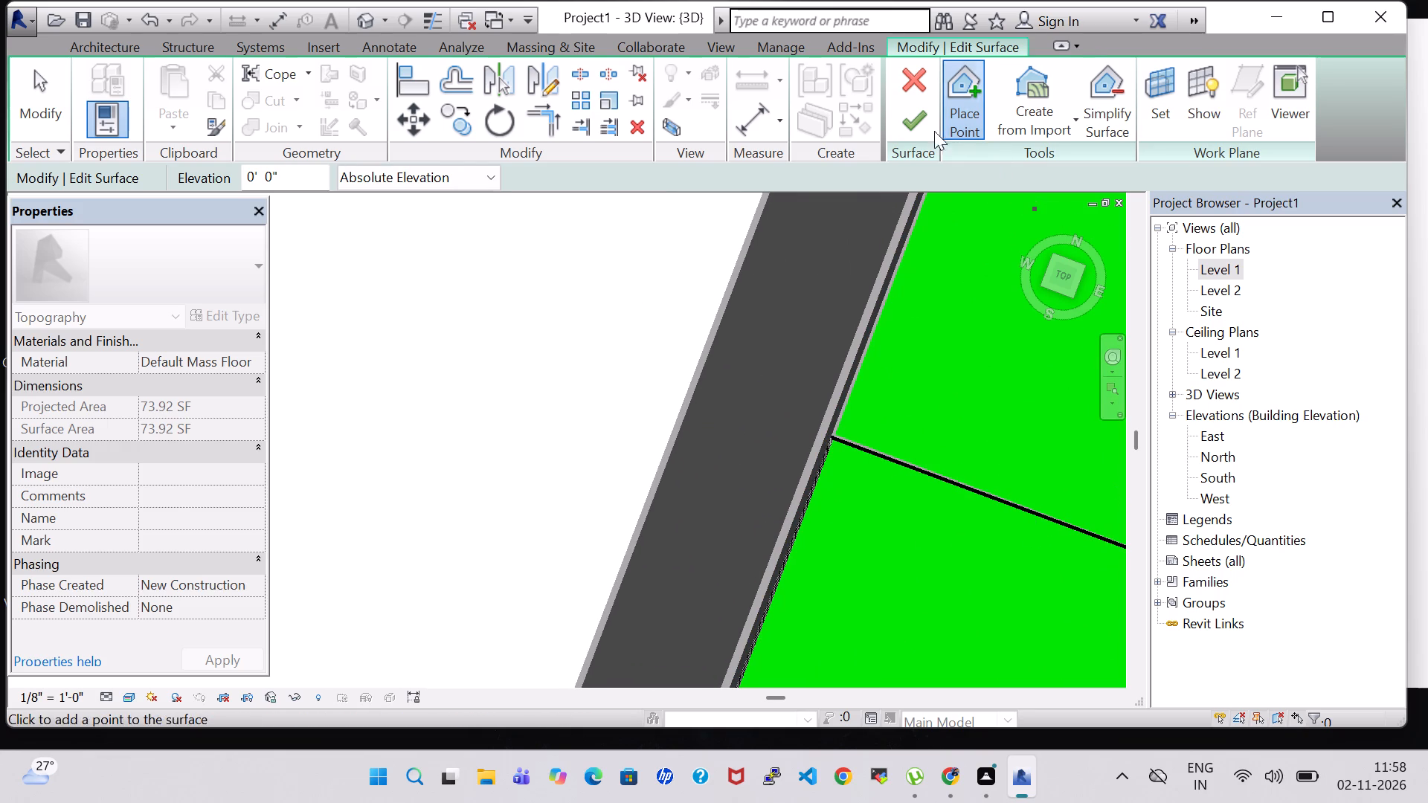
click(927, 124)
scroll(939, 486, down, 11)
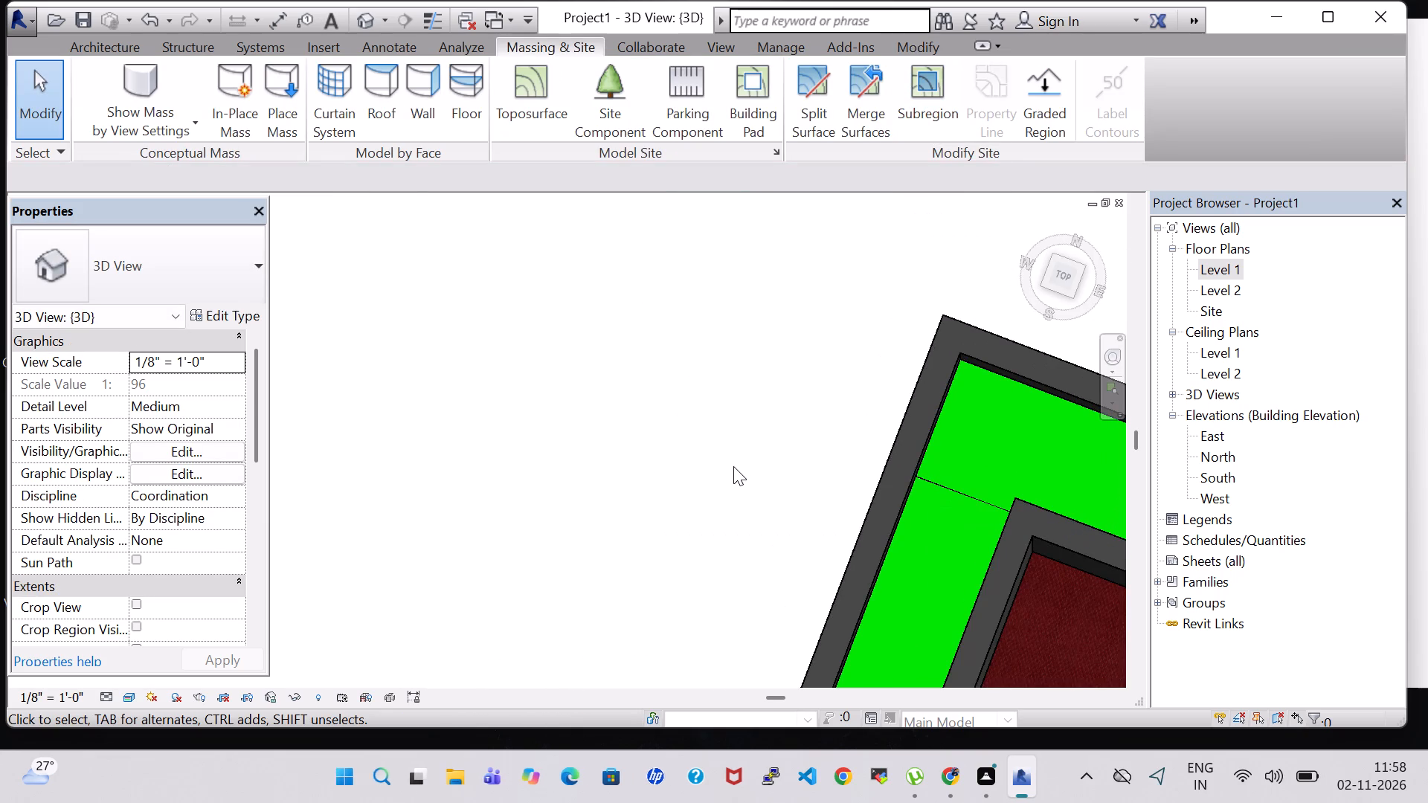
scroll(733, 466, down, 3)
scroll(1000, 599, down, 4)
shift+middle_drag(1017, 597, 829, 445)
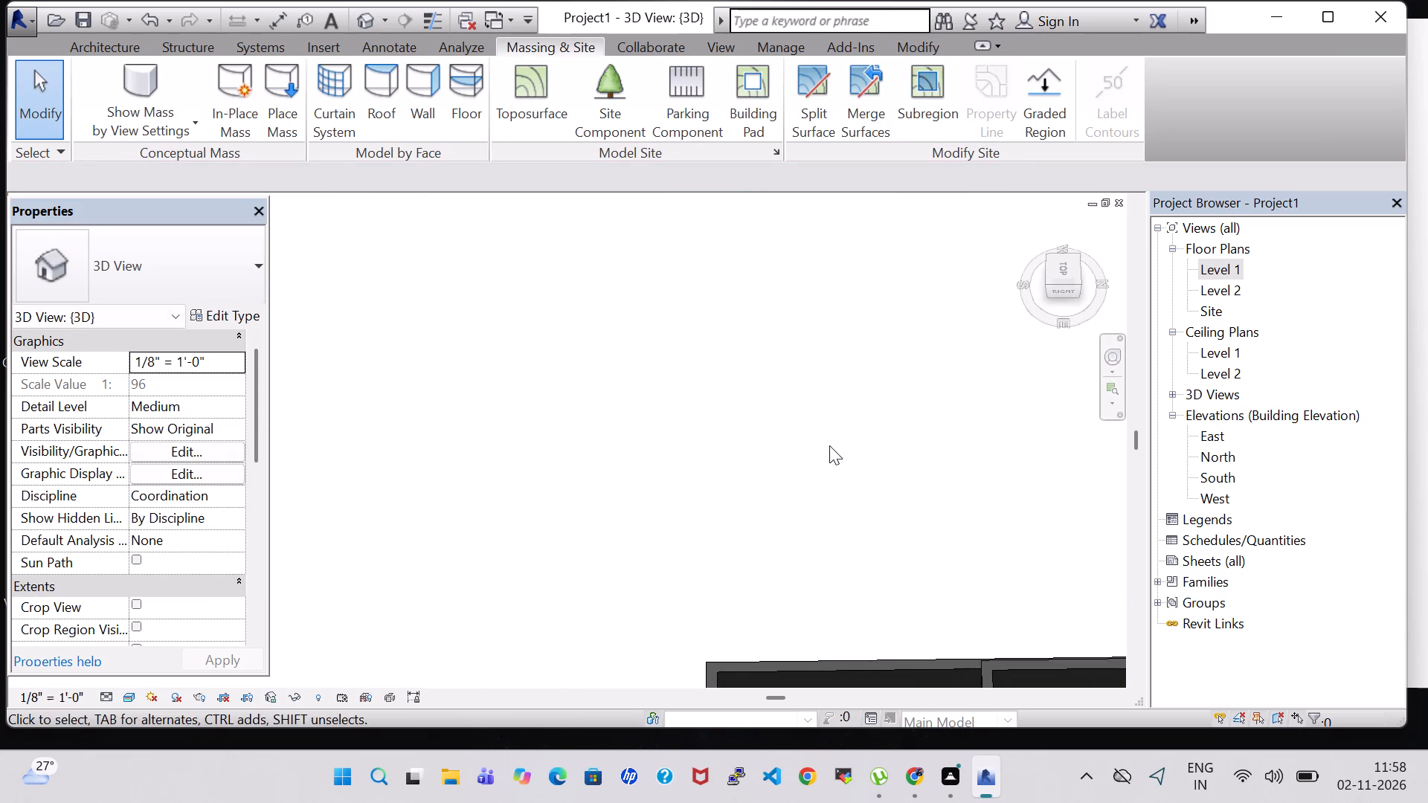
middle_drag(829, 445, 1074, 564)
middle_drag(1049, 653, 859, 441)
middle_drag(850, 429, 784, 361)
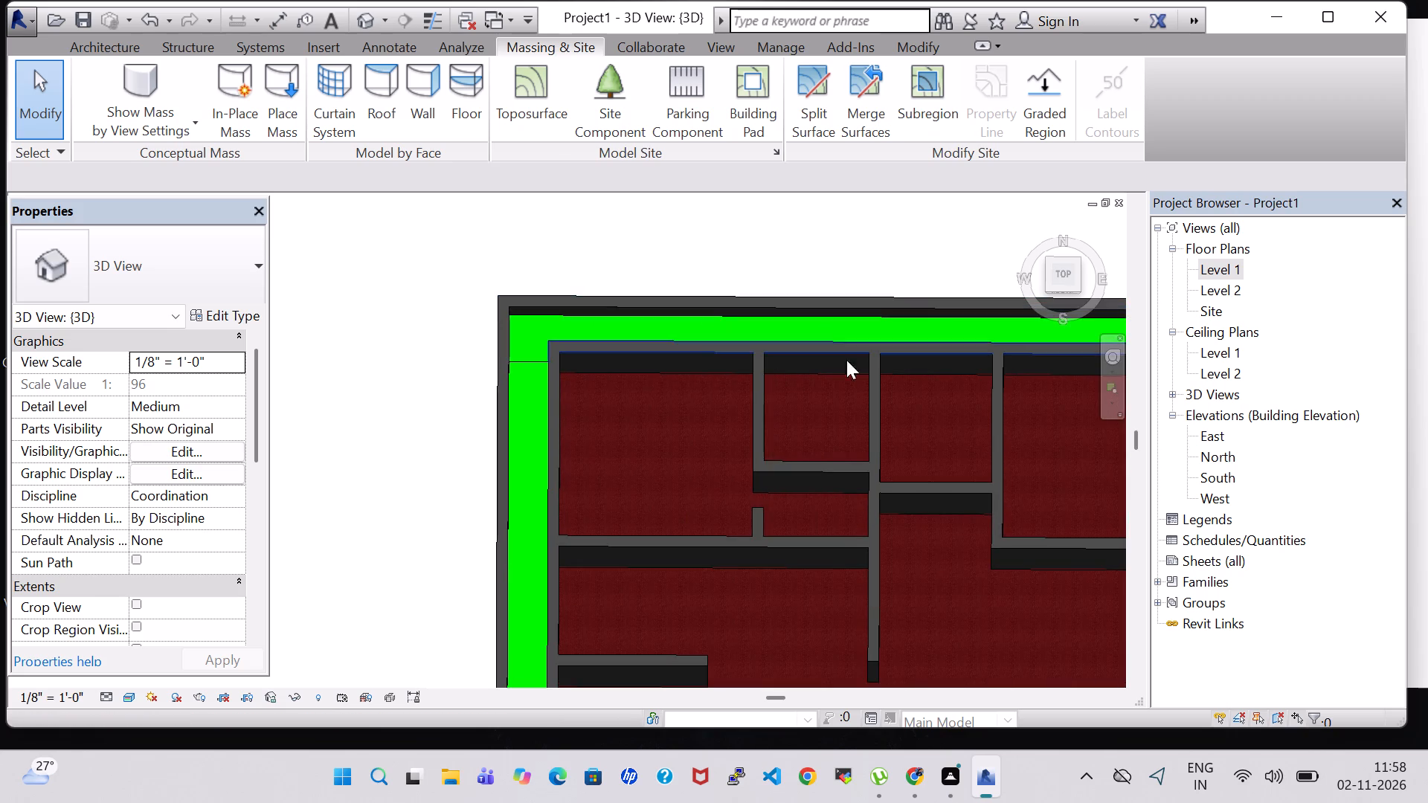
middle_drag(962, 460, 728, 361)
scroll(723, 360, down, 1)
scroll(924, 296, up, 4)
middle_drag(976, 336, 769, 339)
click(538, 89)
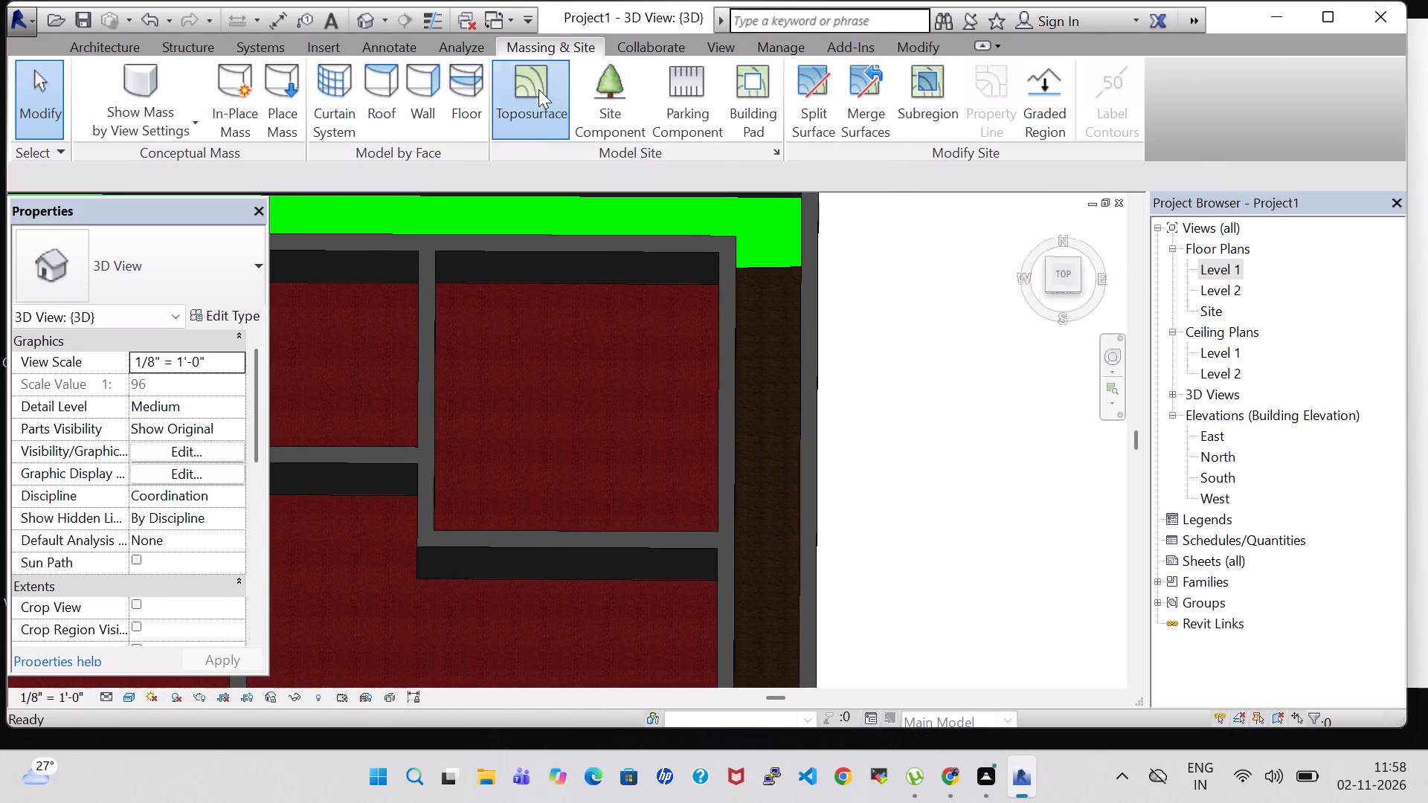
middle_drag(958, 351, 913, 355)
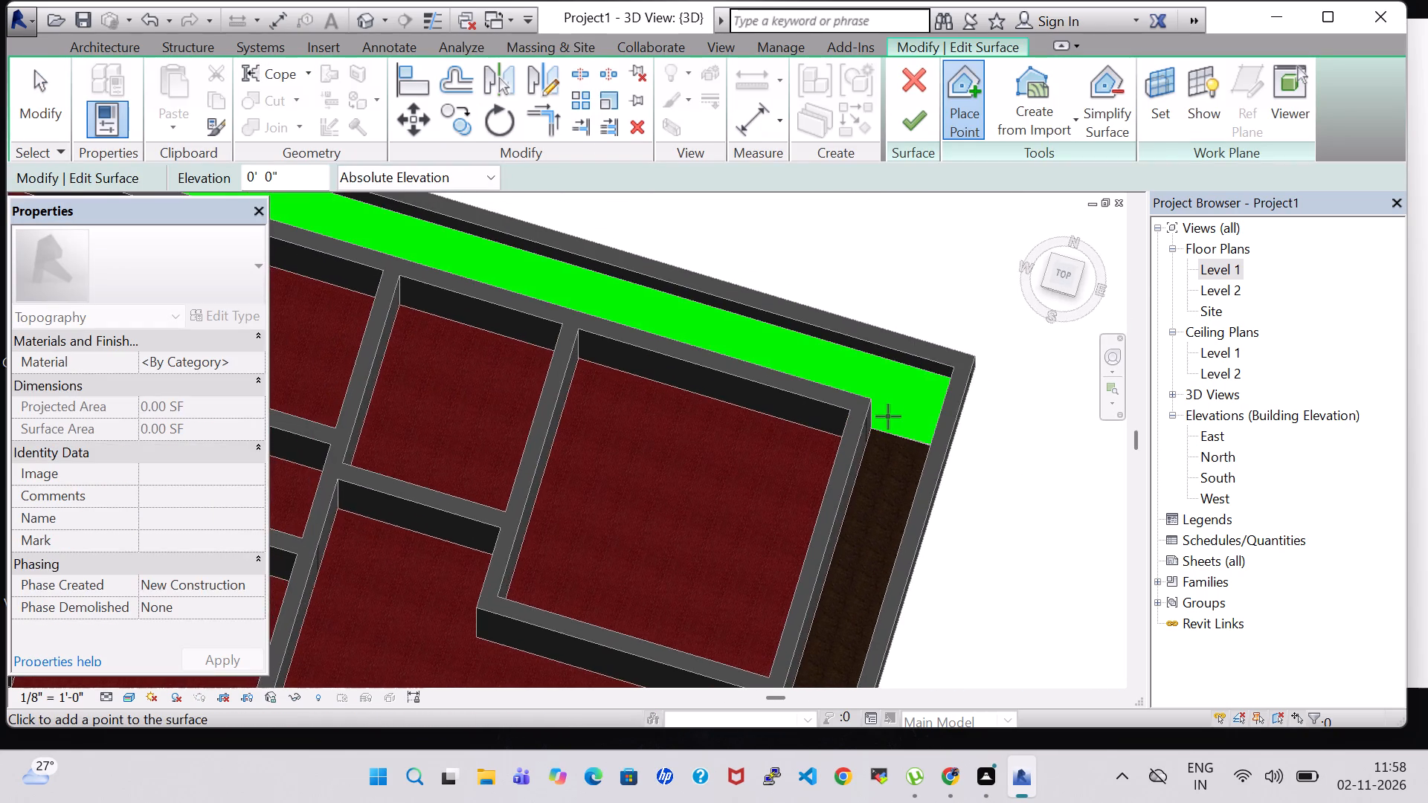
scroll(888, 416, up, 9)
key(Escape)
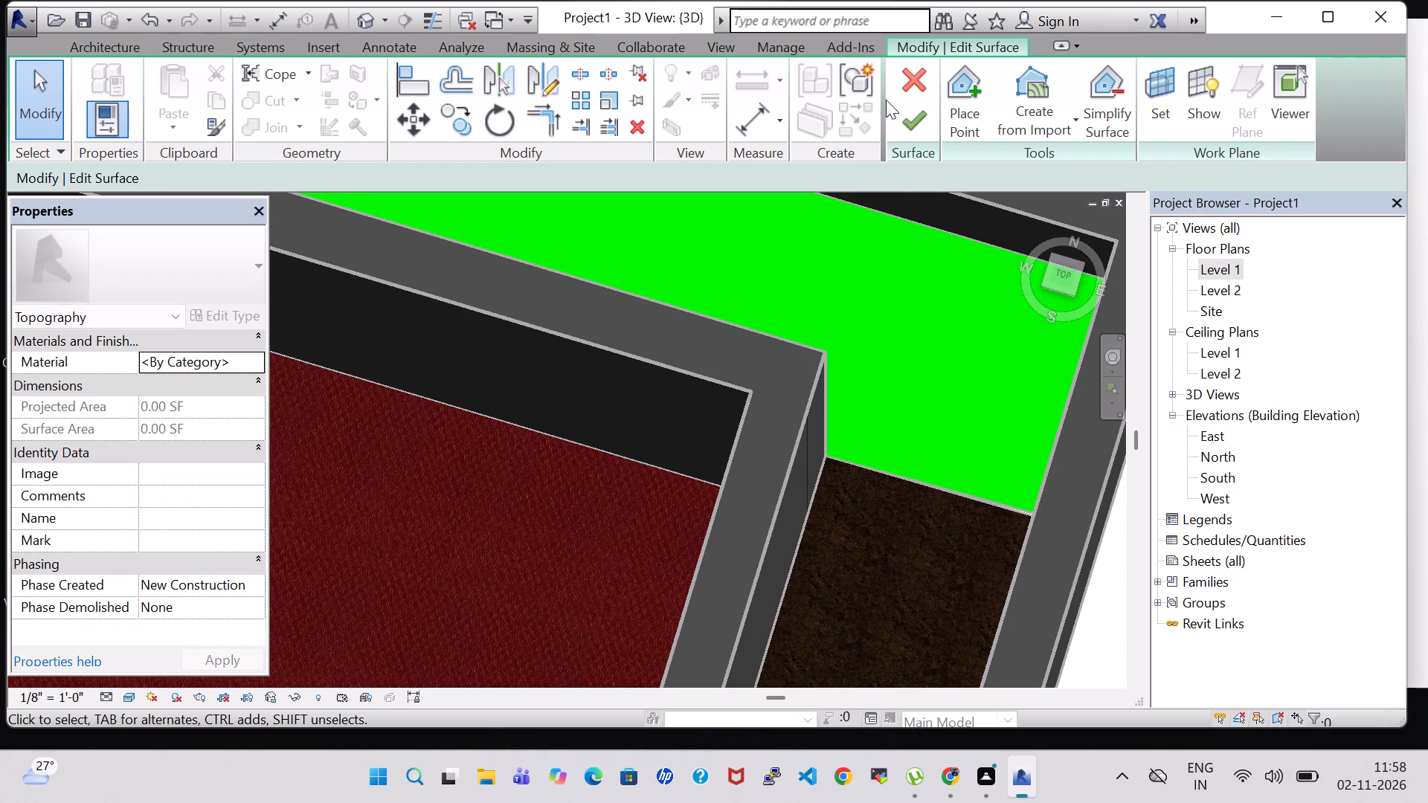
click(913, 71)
Assign the green Default Mass Floor material to the toposurface strip along the house's east side.
click(891, 441)
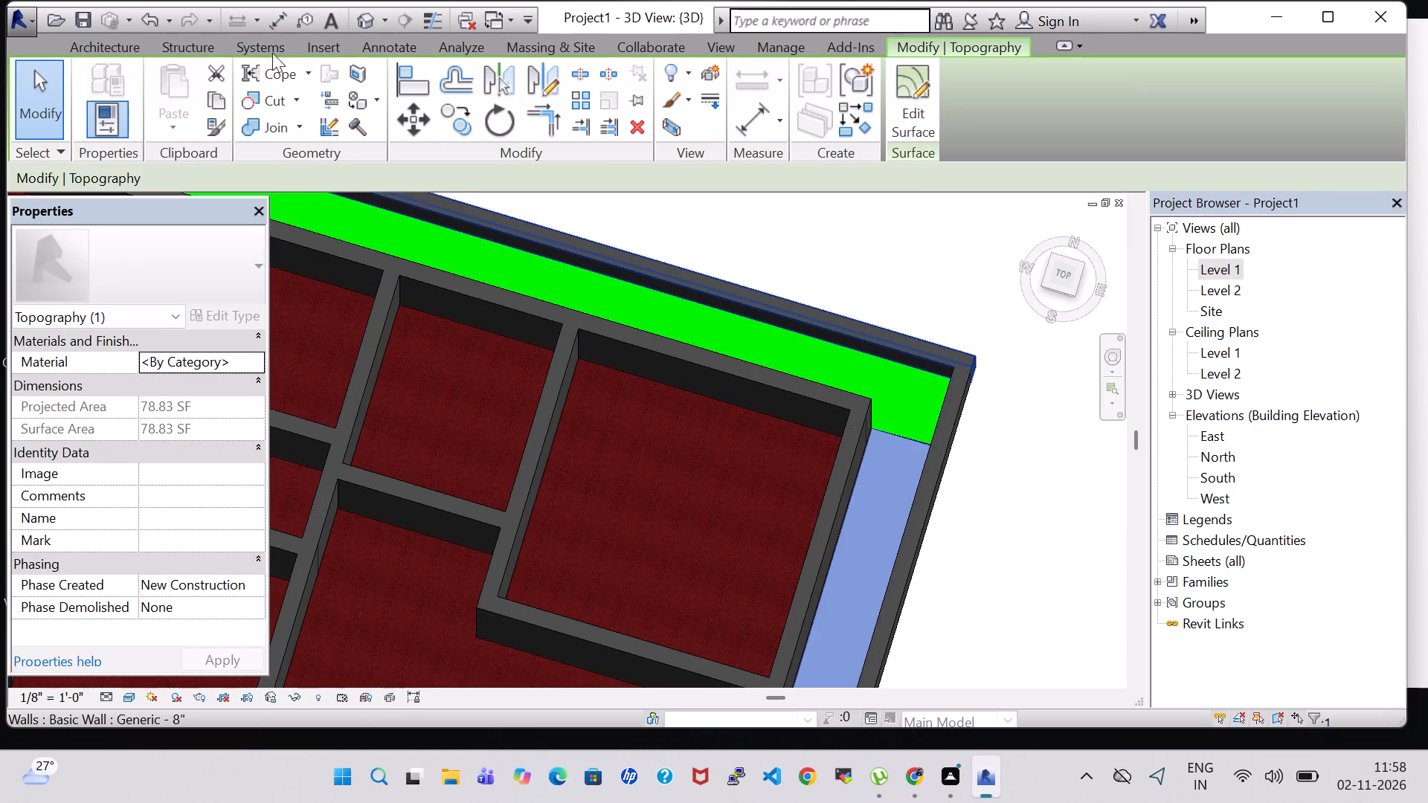
click(246, 359)
click(260, 358)
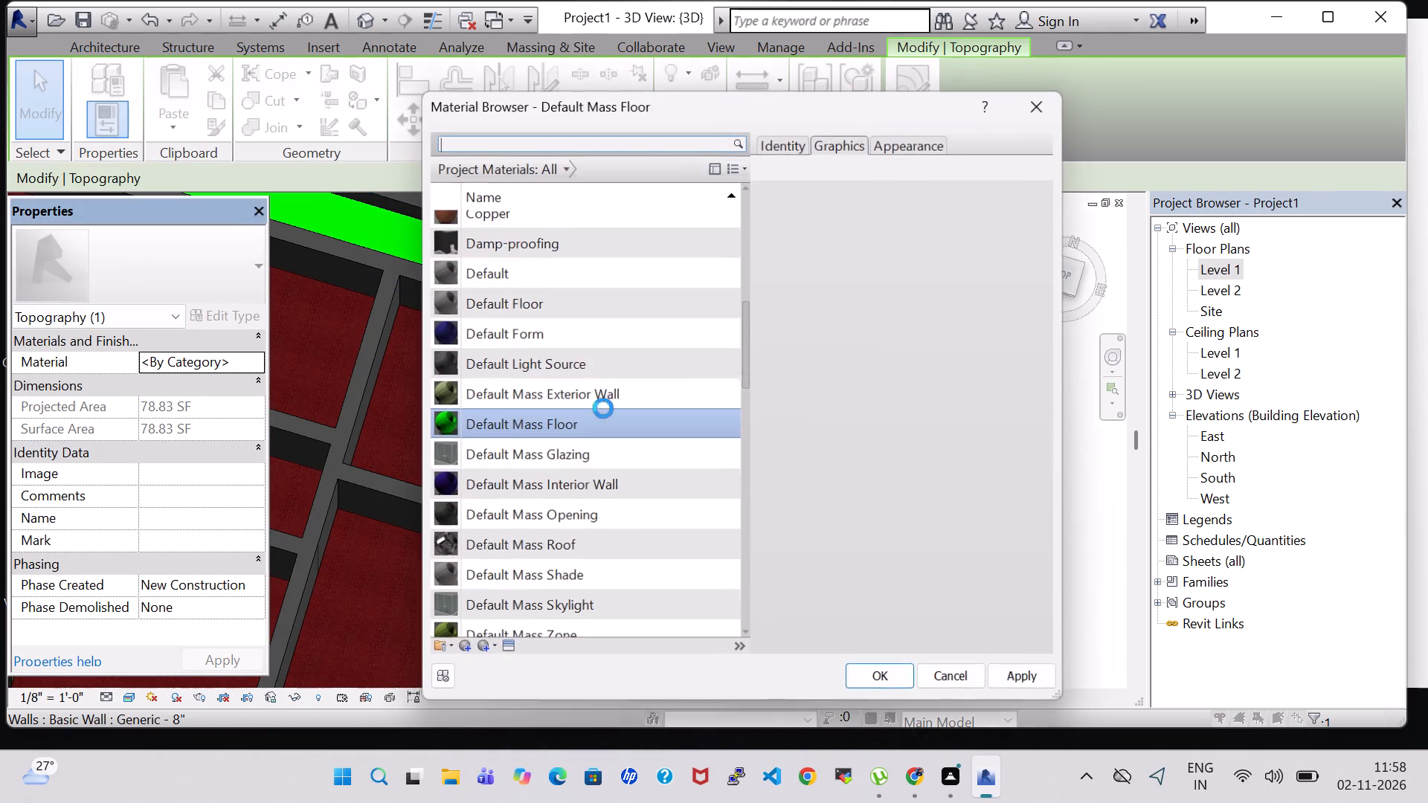
click(904, 685)
click(957, 561)
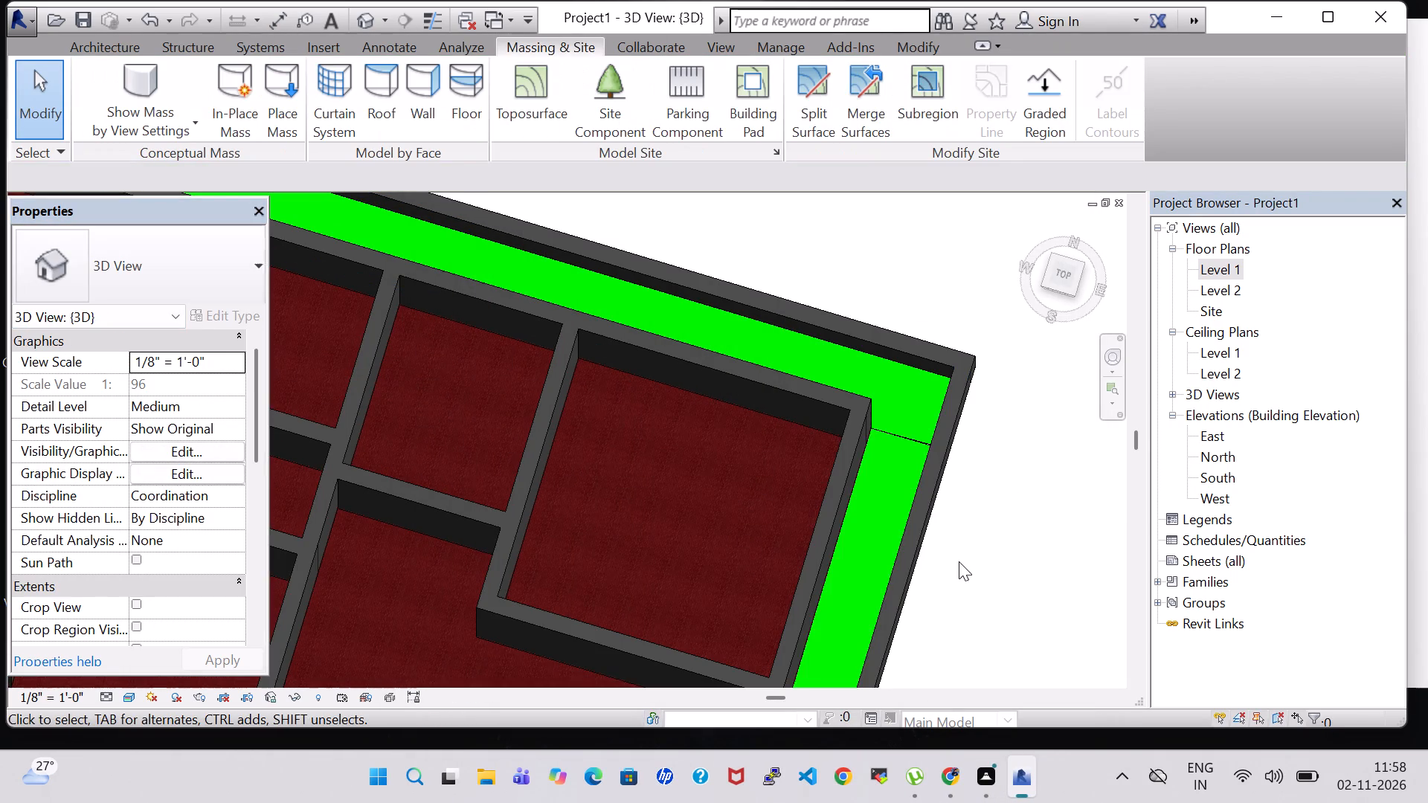
Examine the whole house in 3D from the south, checking the green strips, the parking area and the uncovered southwest recess.
scroll(959, 561, down, 8)
middle_drag(978, 597, 946, 437)
middle_drag(949, 492, 951, 448)
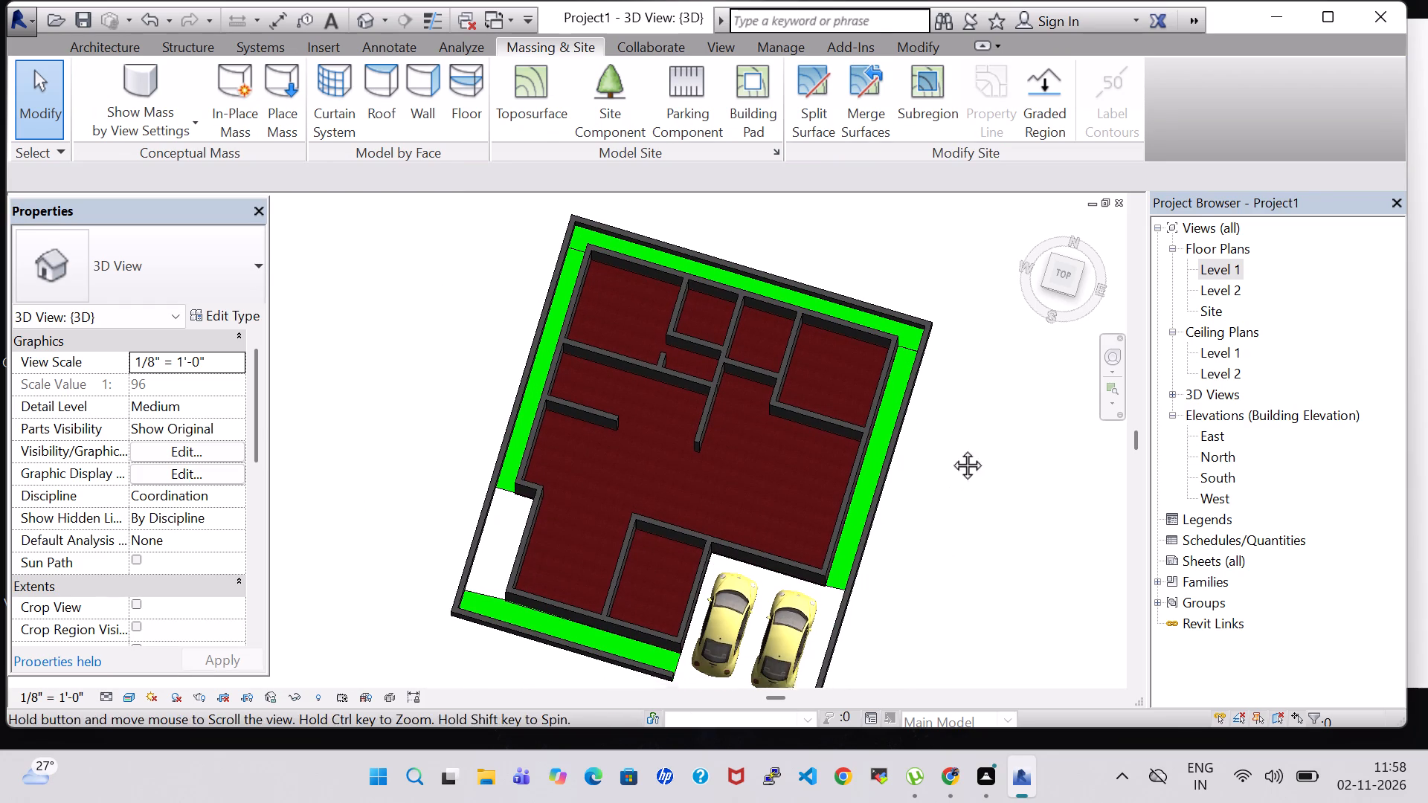
middle_drag(951, 448, 953, 416)
shift+middle_drag(953, 416, 981, 401)
shift+middle_drag(978, 393, 974, 381)
shift+middle_drag(974, 377, 974, 370)
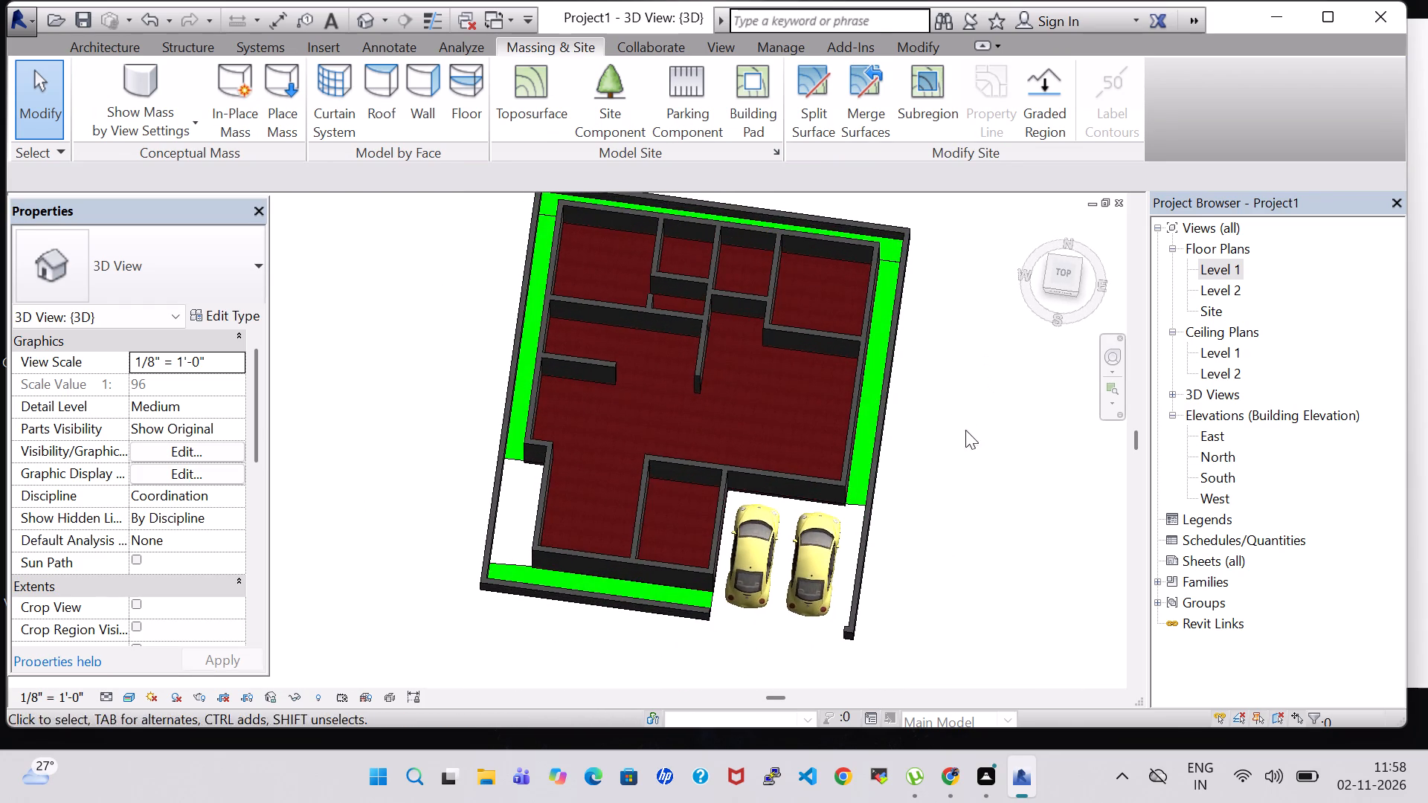
middle_drag(965, 430, 984, 404)
scroll(540, 495, up, 4)
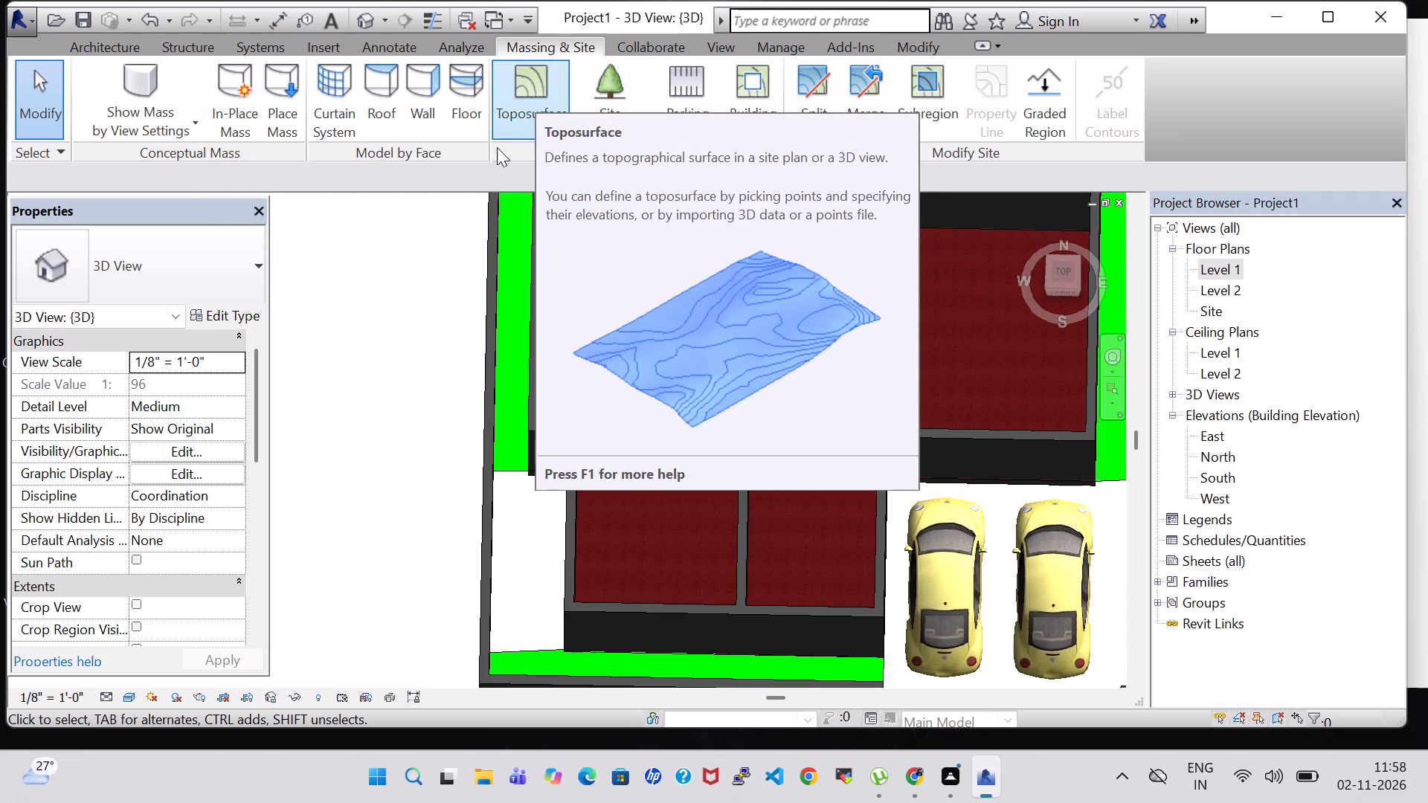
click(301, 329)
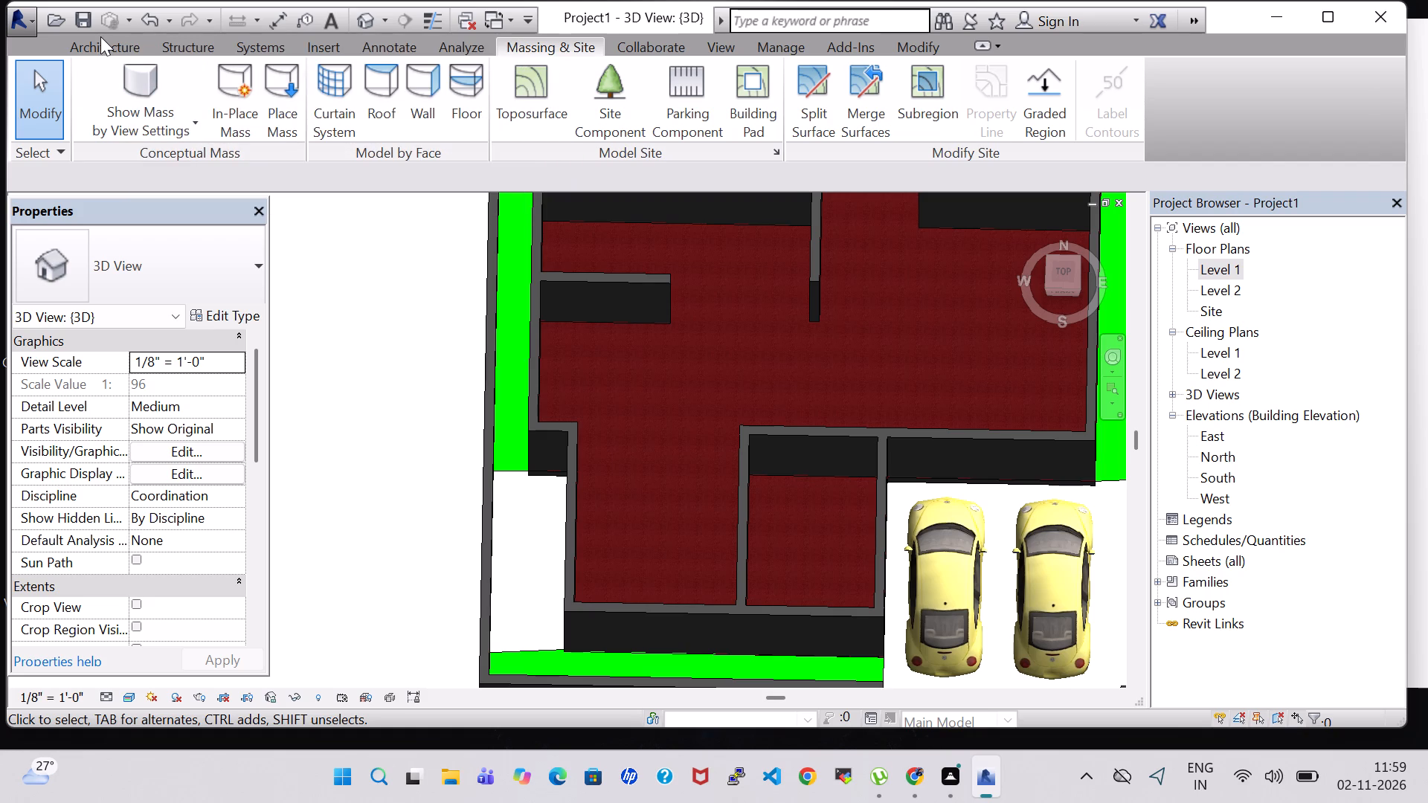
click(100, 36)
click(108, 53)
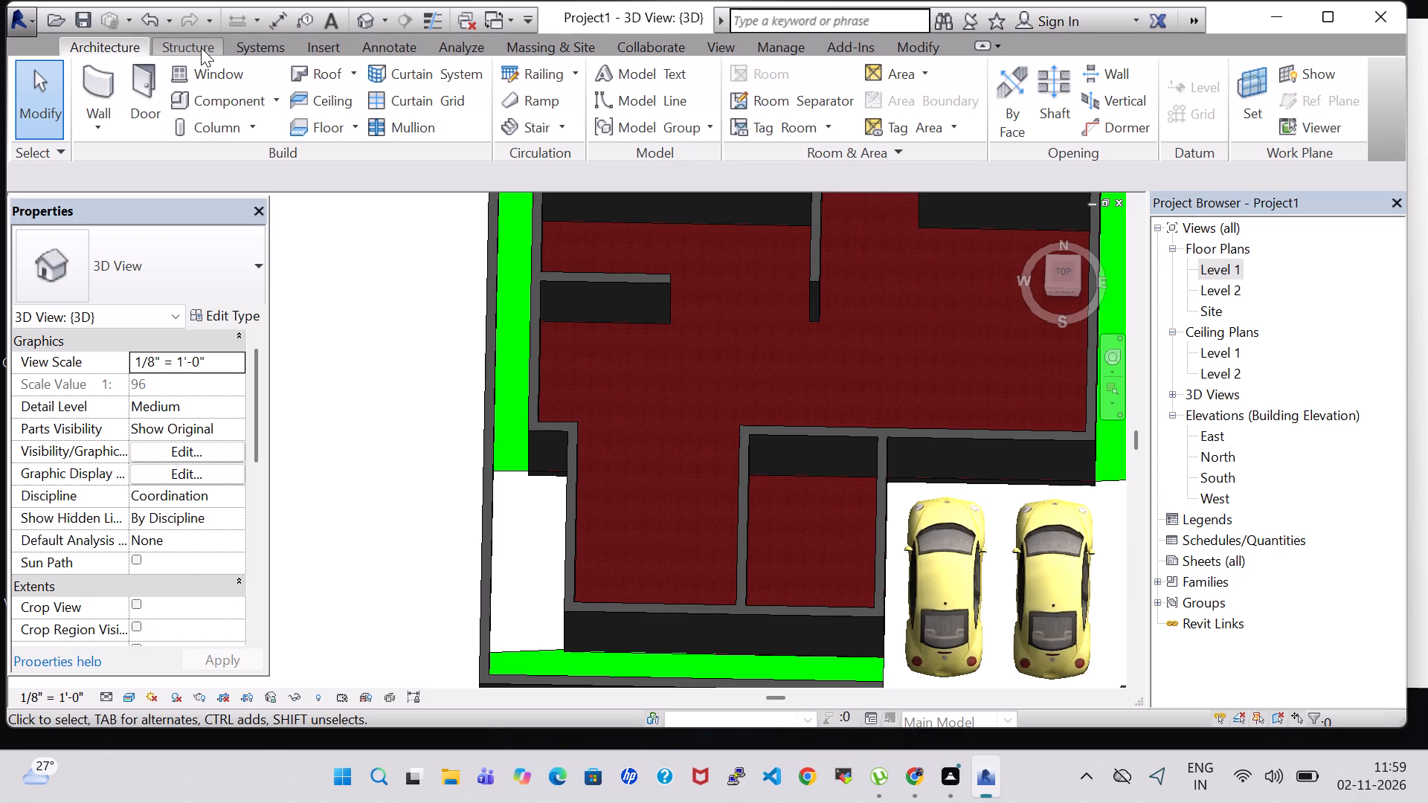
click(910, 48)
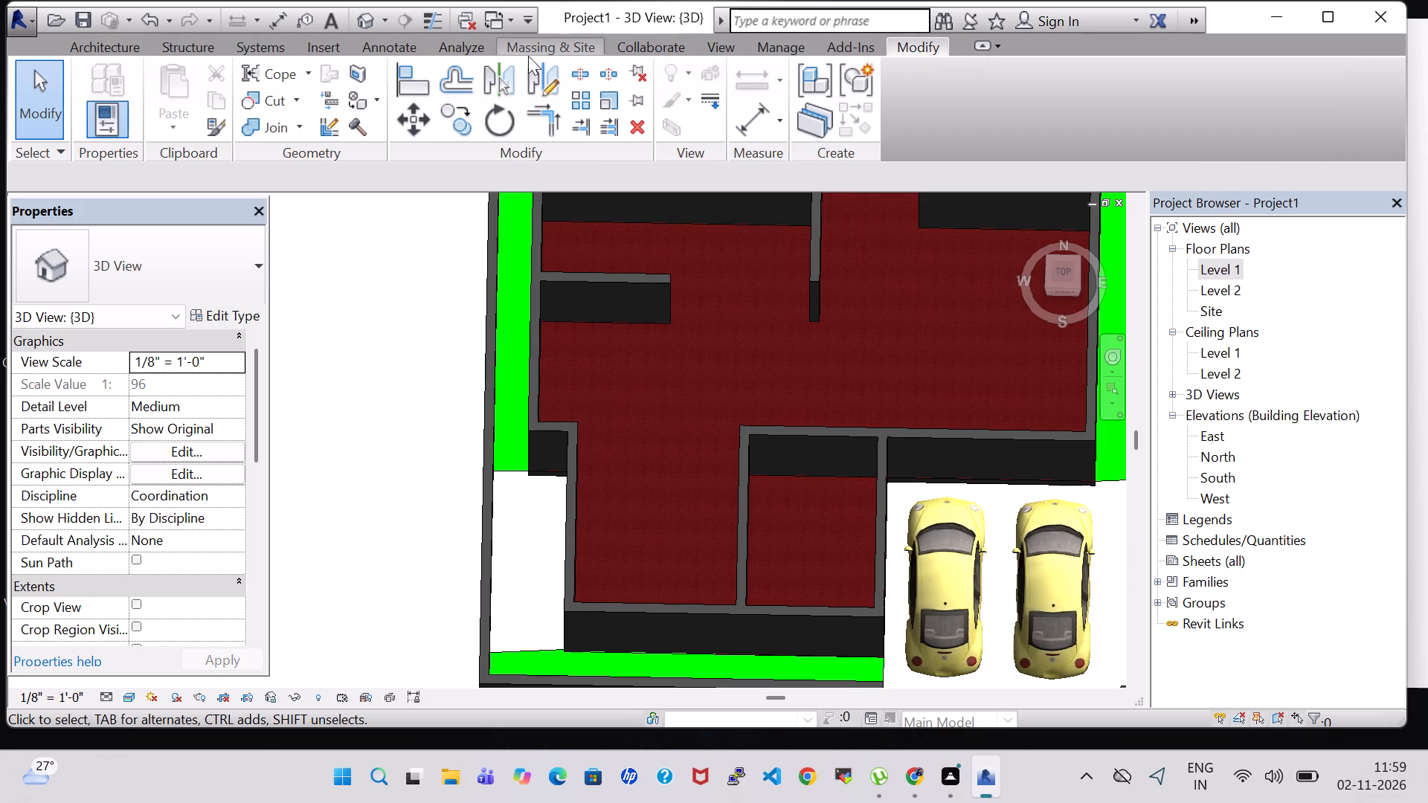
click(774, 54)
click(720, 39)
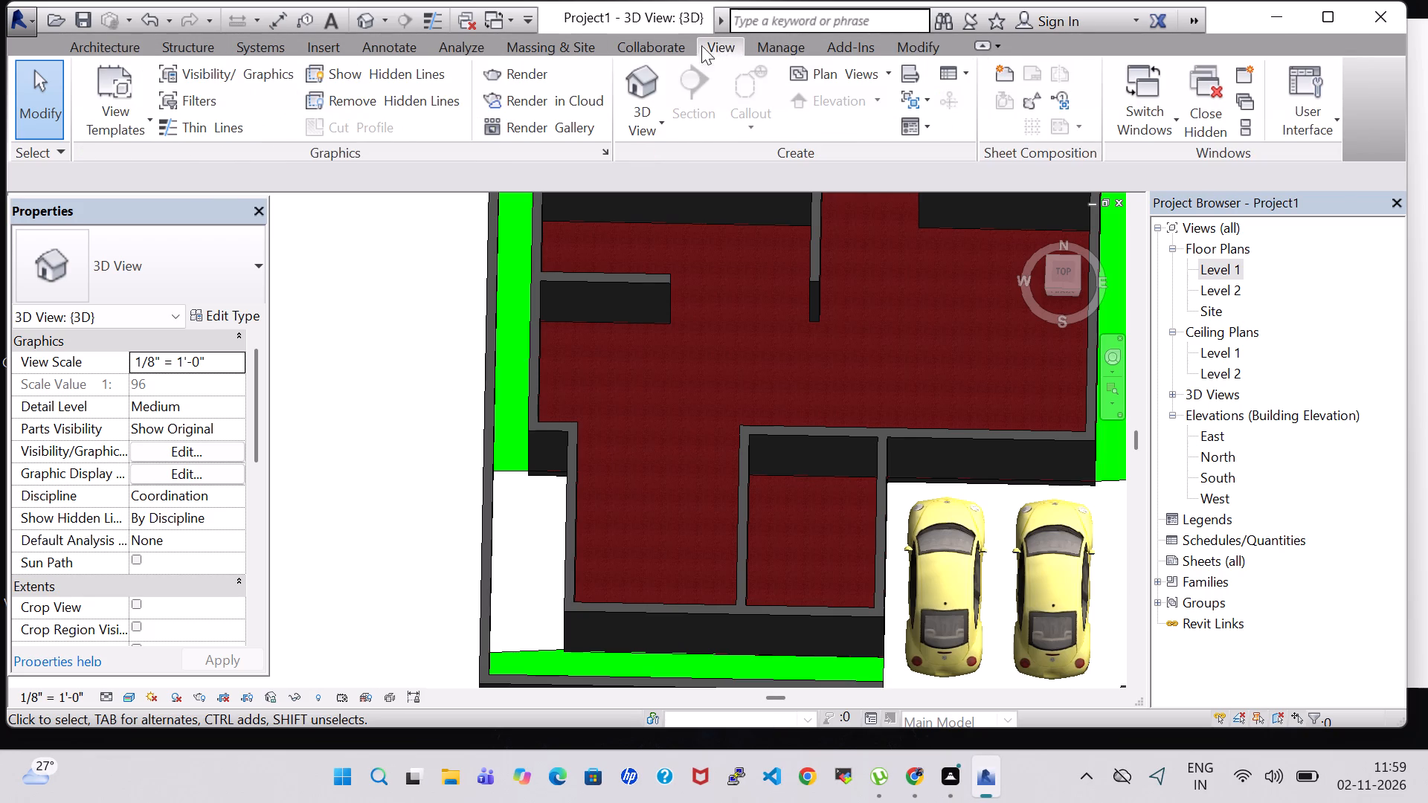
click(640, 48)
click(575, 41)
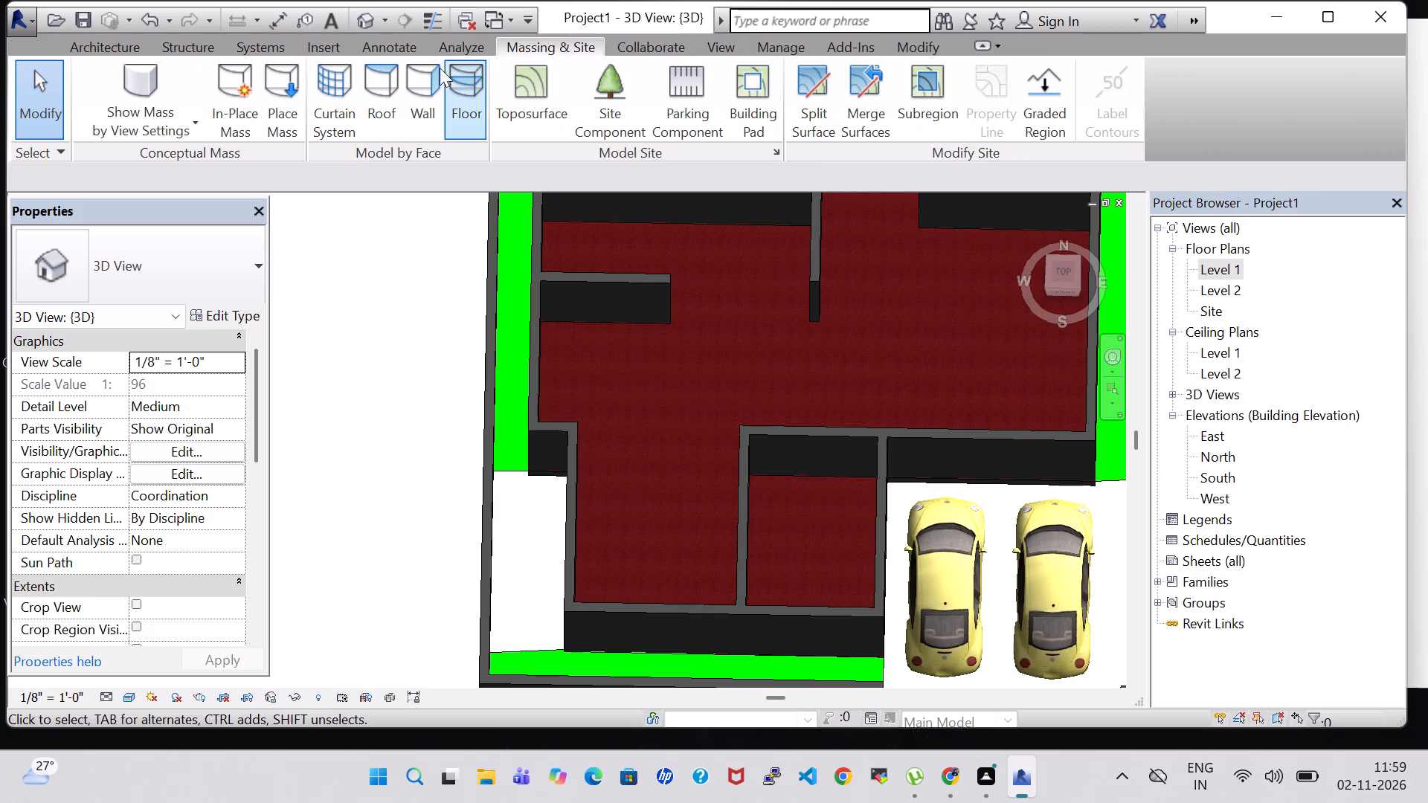
Start a toposurface in the southwest recess, placing 0' 0" points at the recess's inner house corner and across on the west boundary wall.
click(521, 101)
scroll(524, 517, up, 4)
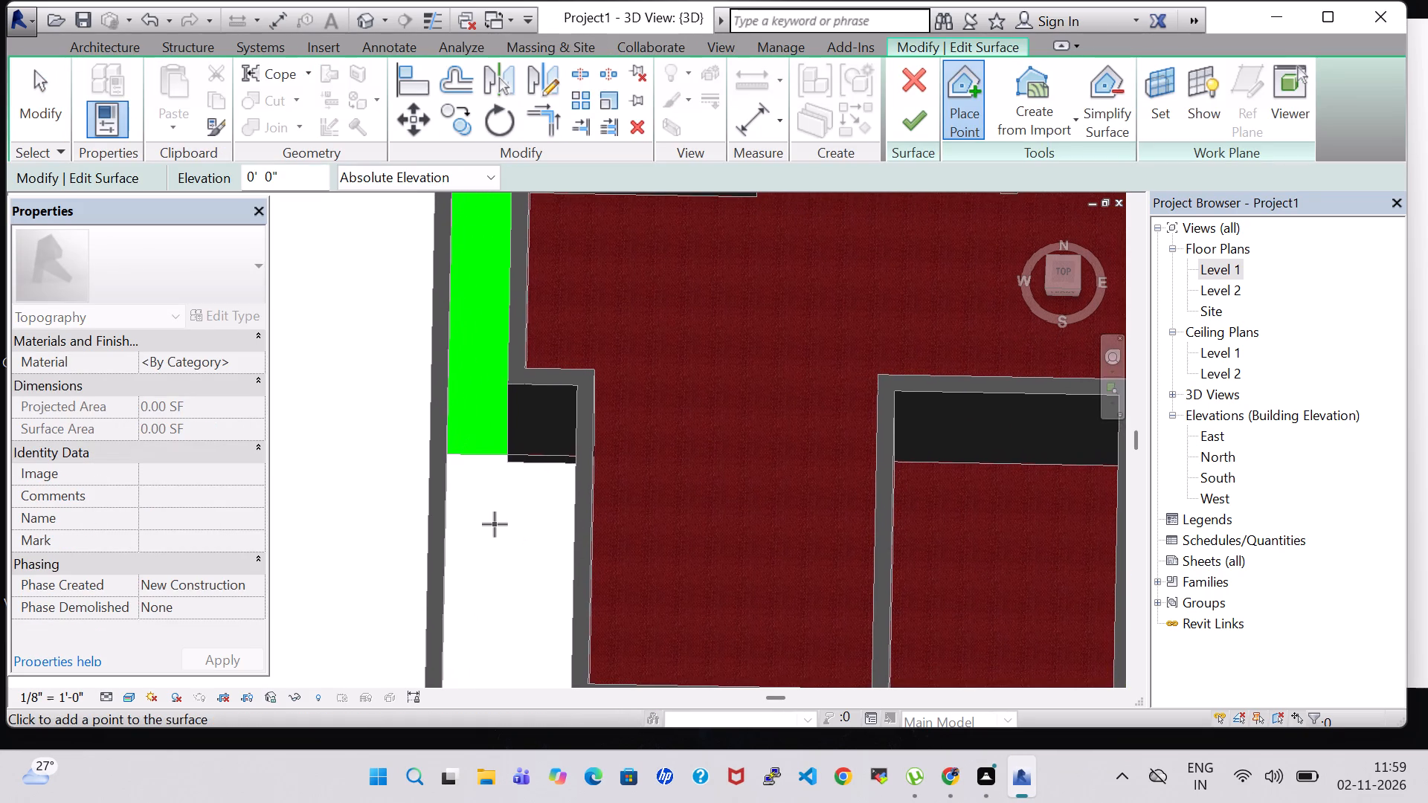
scroll(495, 524, up, 10)
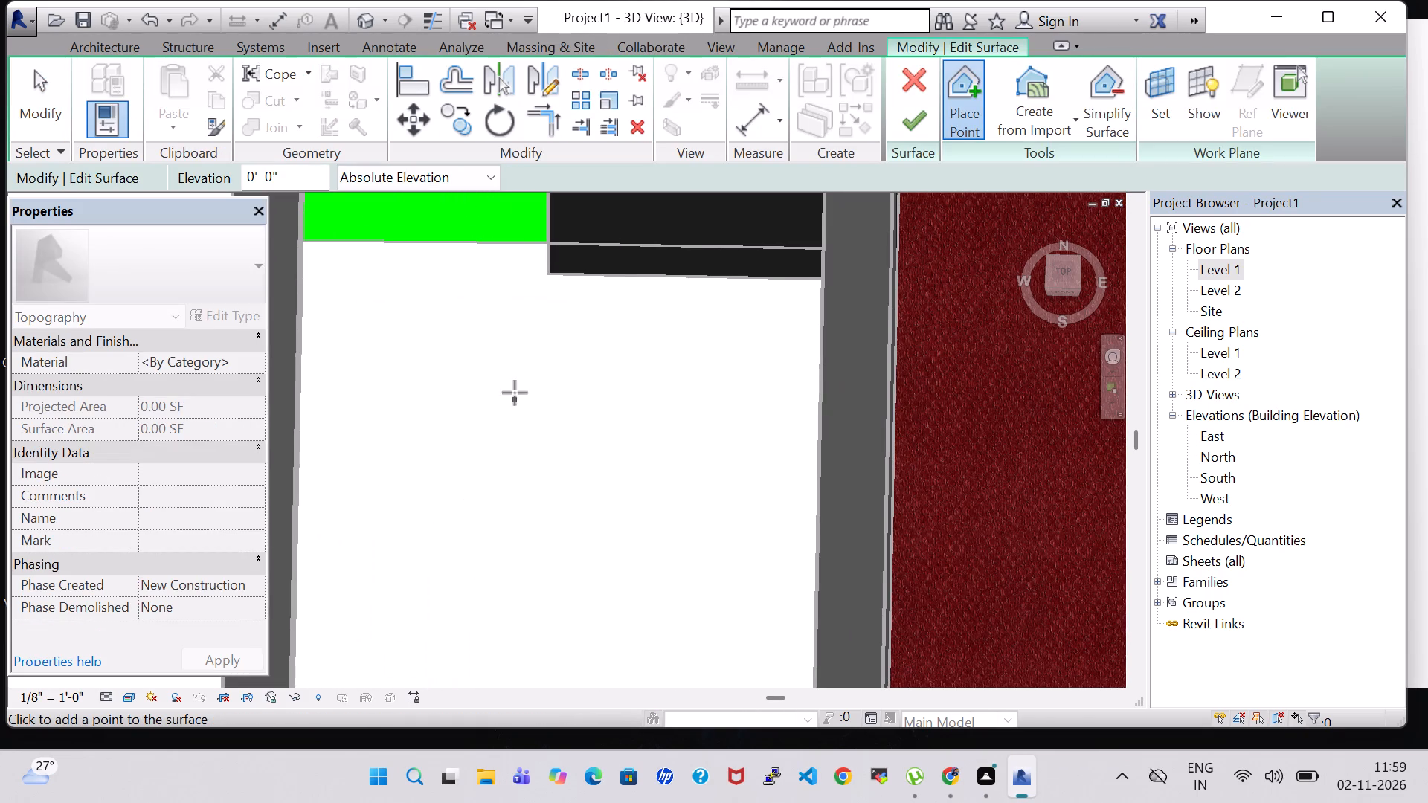
double_click(1232, 269)
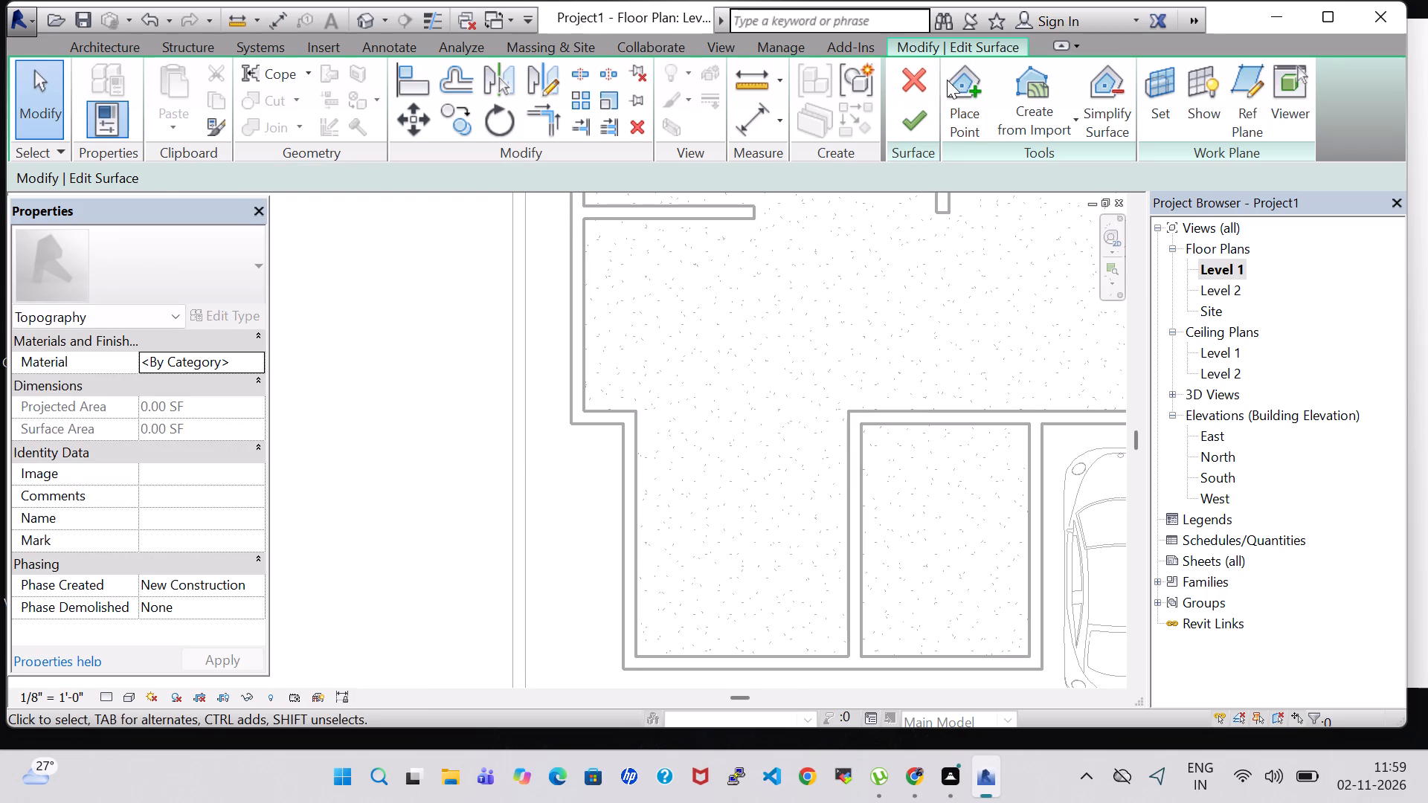
click(947, 80)
scroll(547, 430, up, 10)
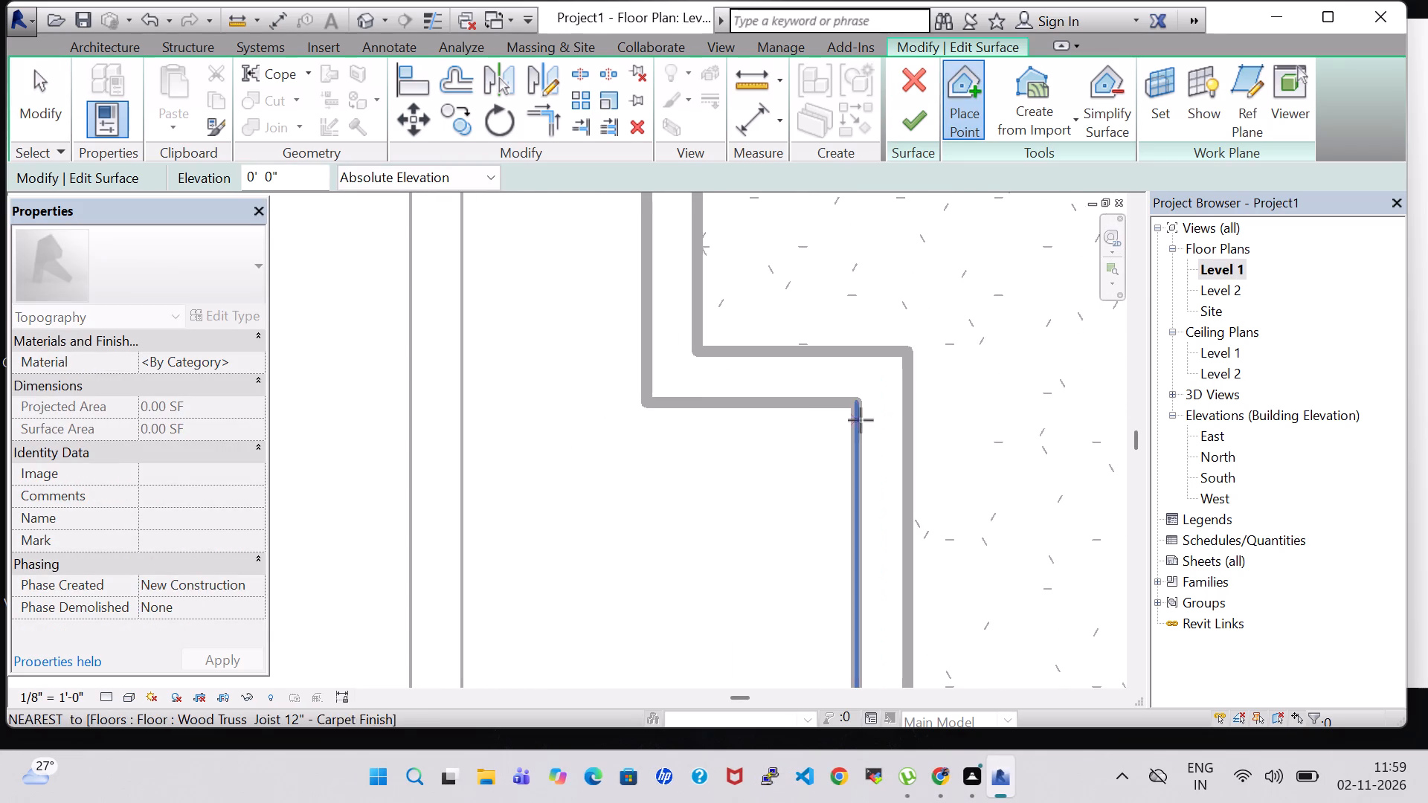
scroll(856, 411, up, 5)
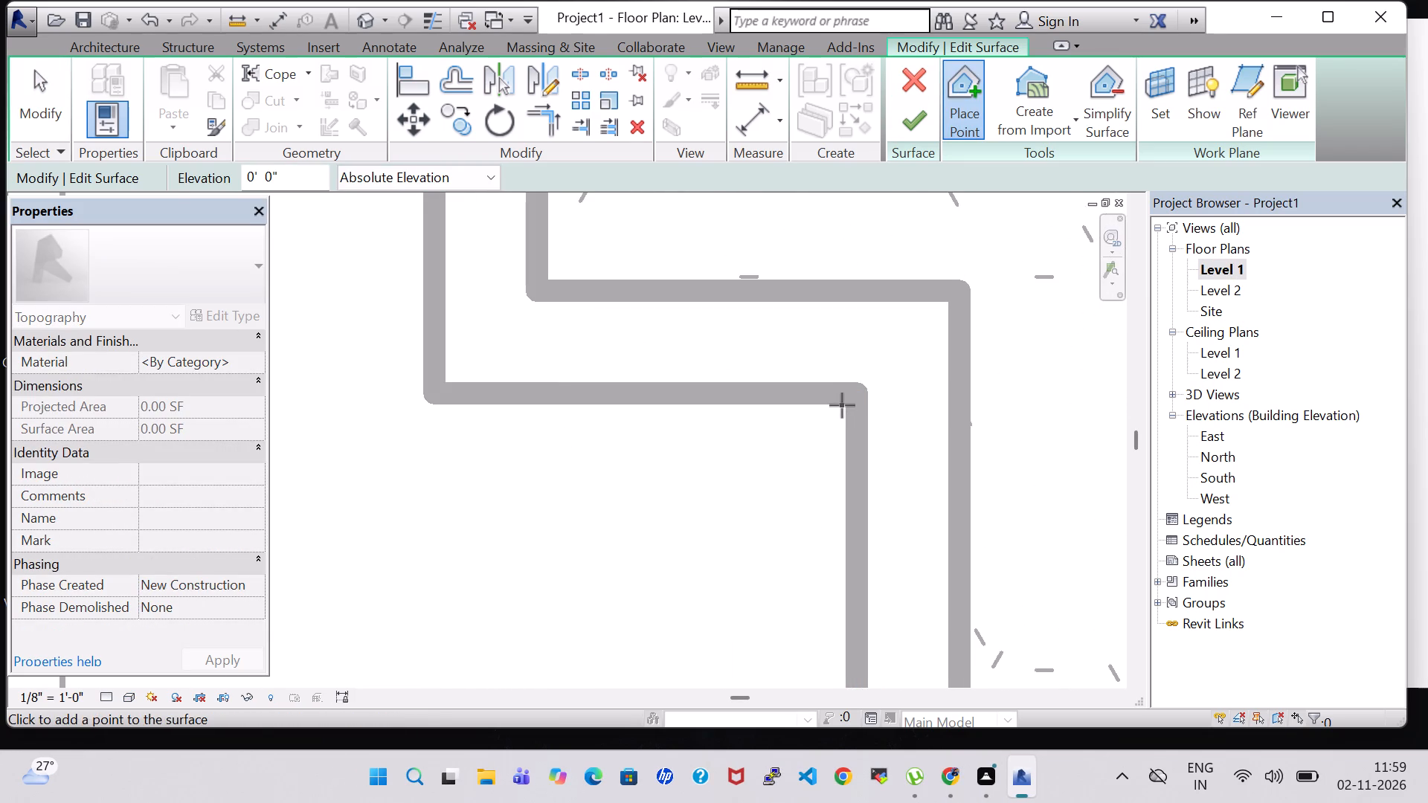
scroll(842, 405, up, 5)
click(849, 404)
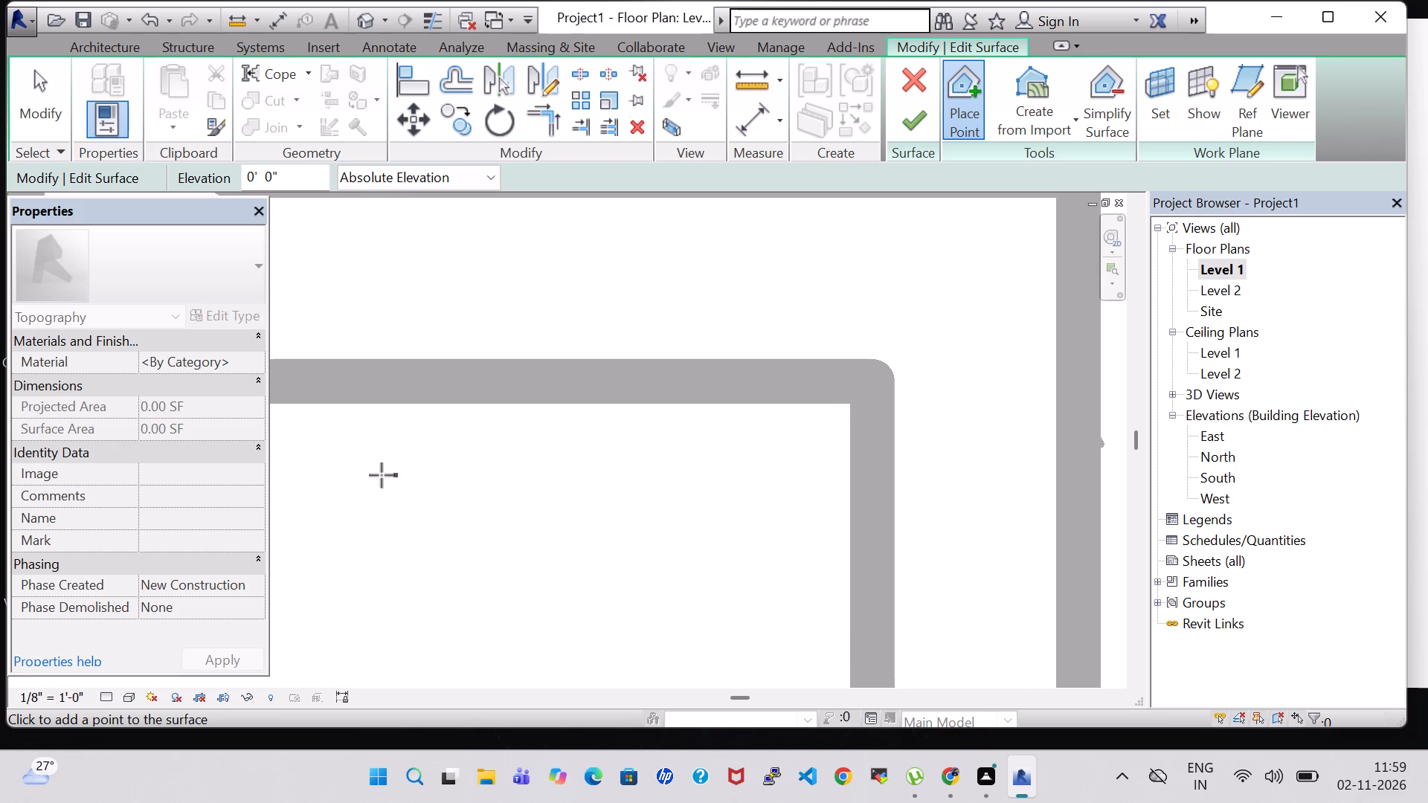
middle_drag(373, 475, 686, 474)
middle_drag(444, 468, 879, 468)
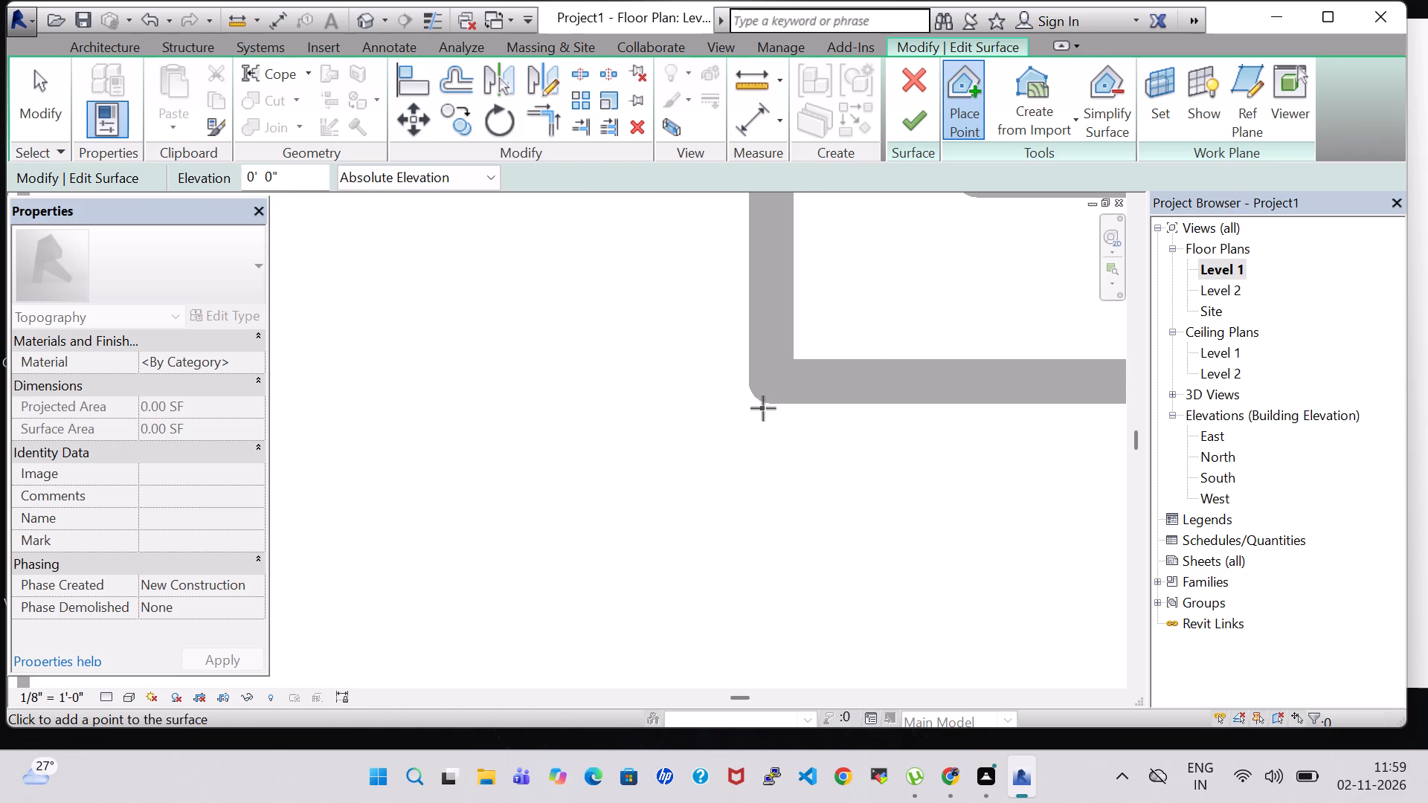
middle_drag(763, 408, 911, 408)
middle_drag(608, 419, 948, 422)
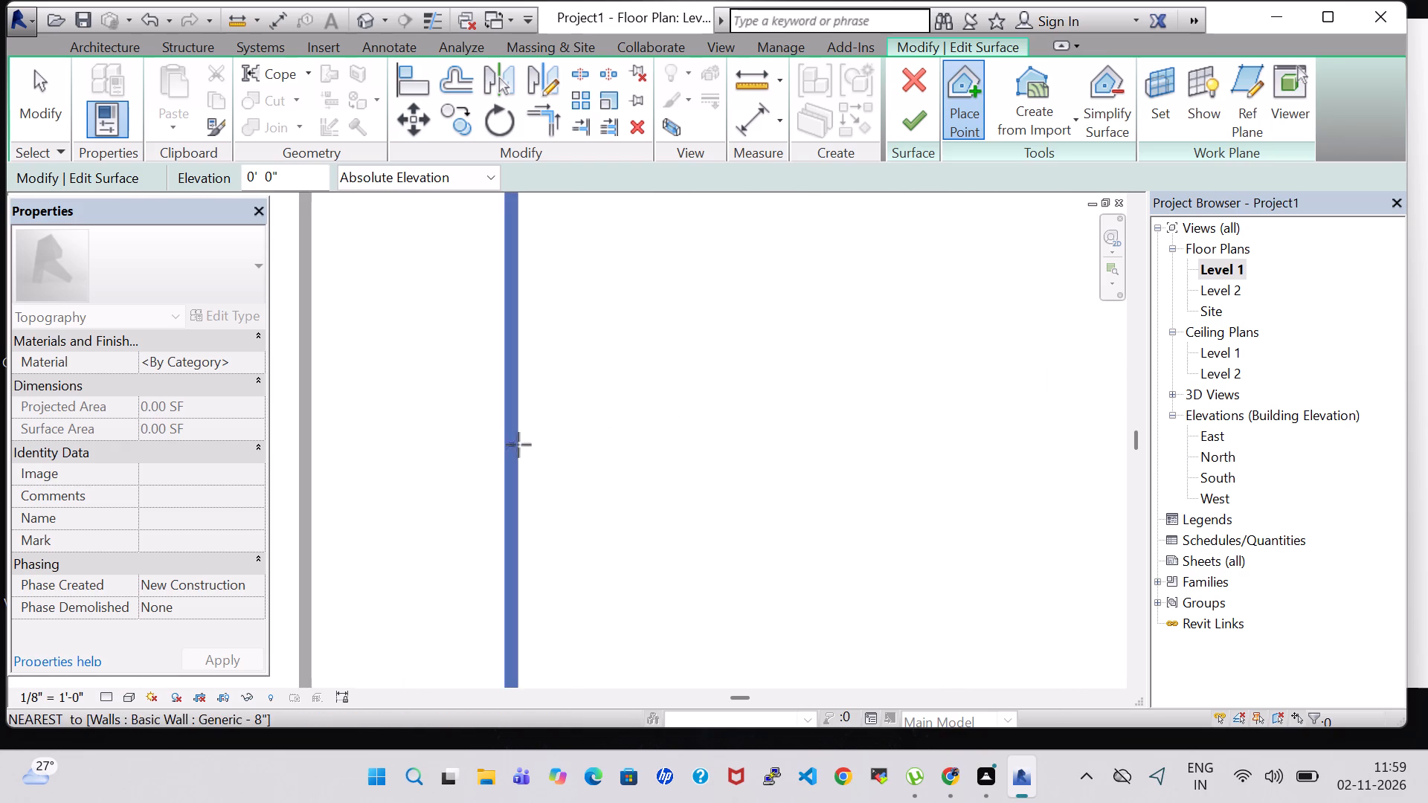
click(518, 445)
Add 0' 0" points at the house's southwest corner and across on the west boundary wall, and finish the recess toposurface.
scroll(673, 547, down, 8)
middle_drag(684, 550, 706, 483)
middle_drag(711, 289, 711, 277)
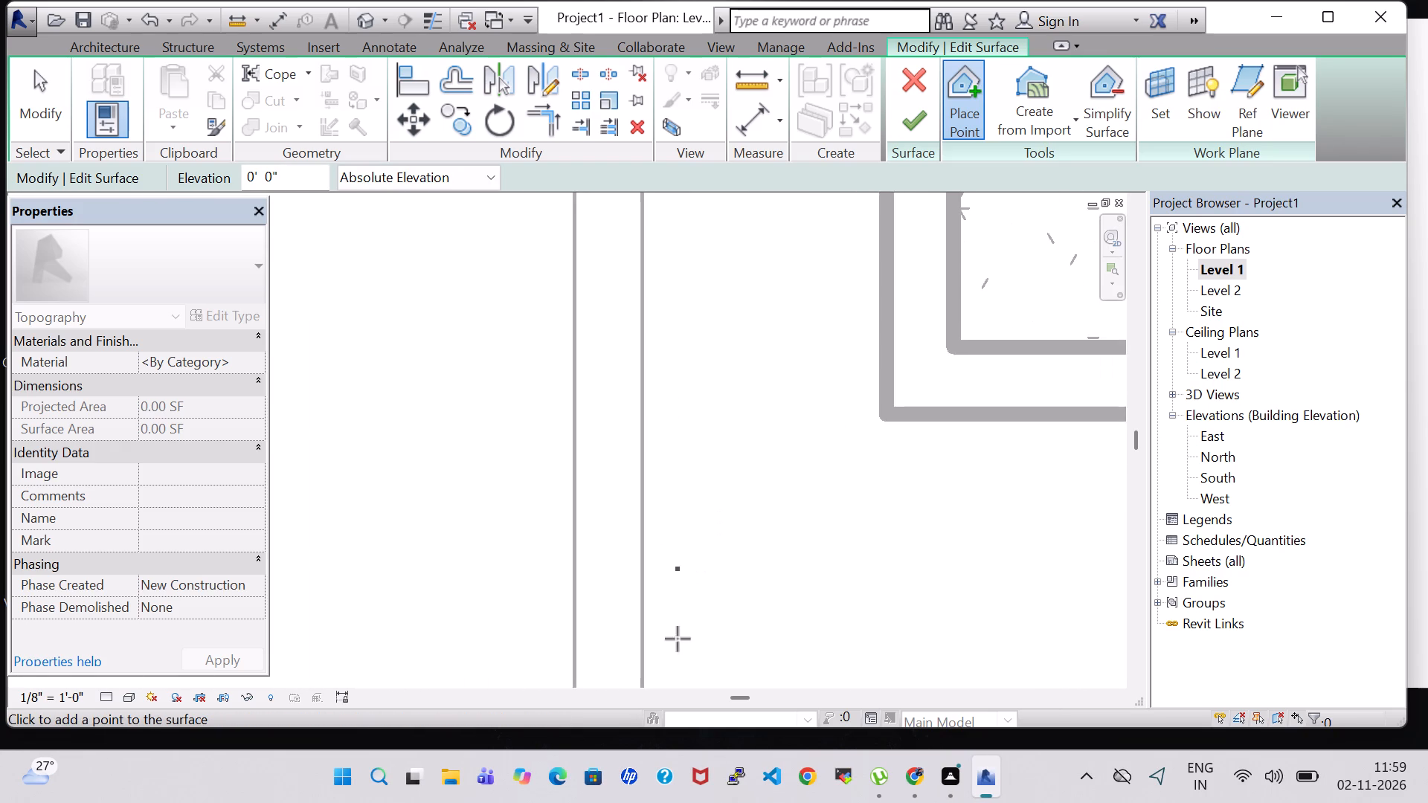
scroll(682, 604, down, 6)
middle_drag(723, 570, 721, 295)
middle_drag(767, 510, 701, 291)
click(832, 589)
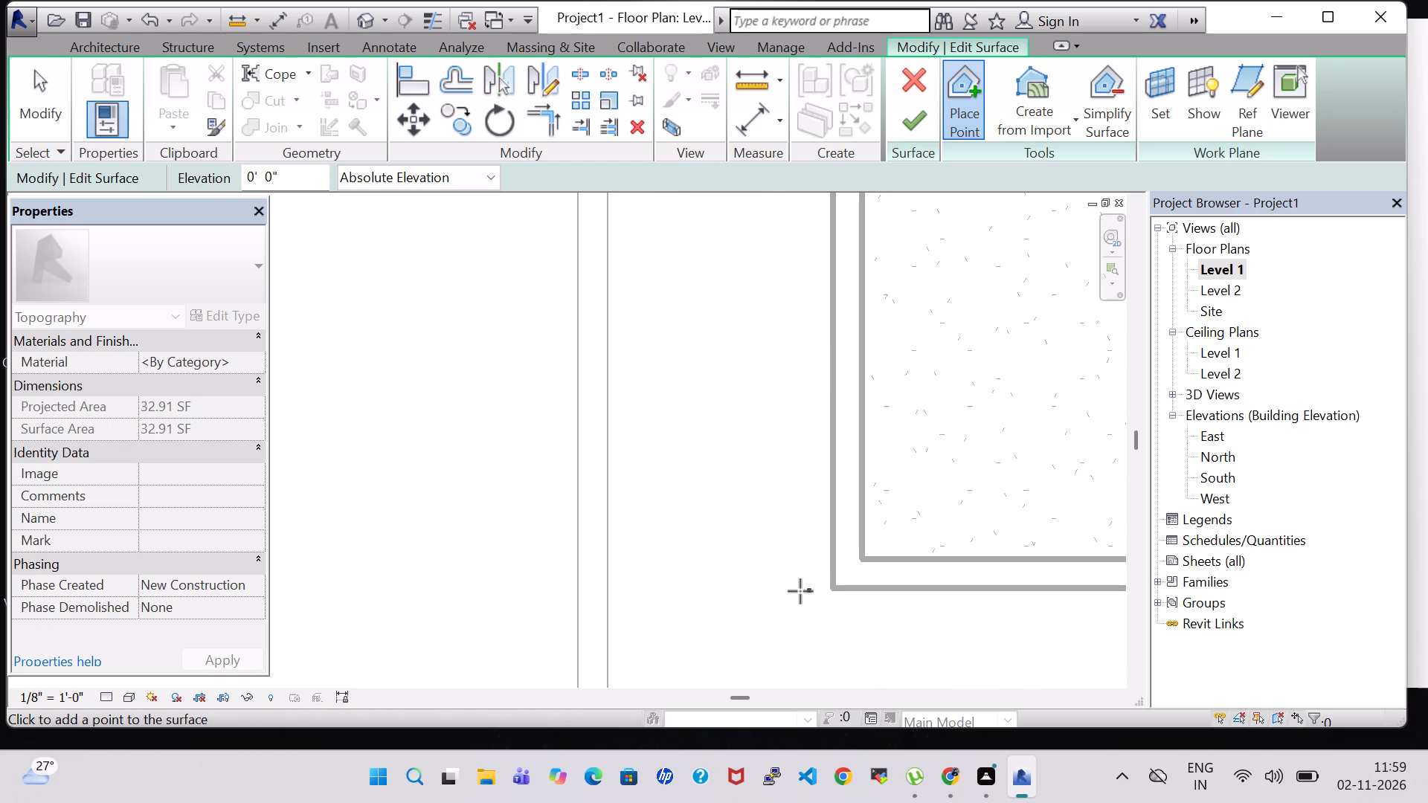
click(605, 593)
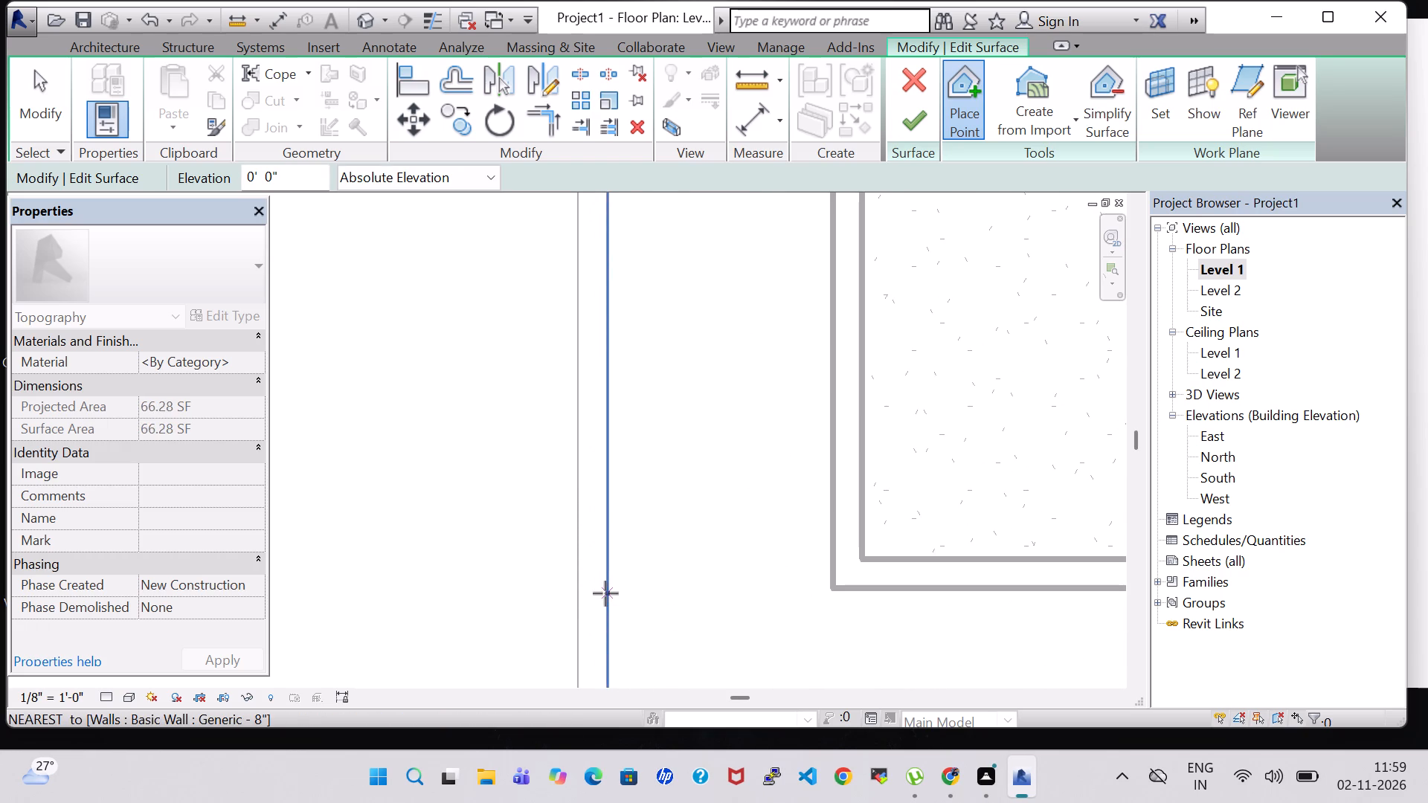
click(901, 122)
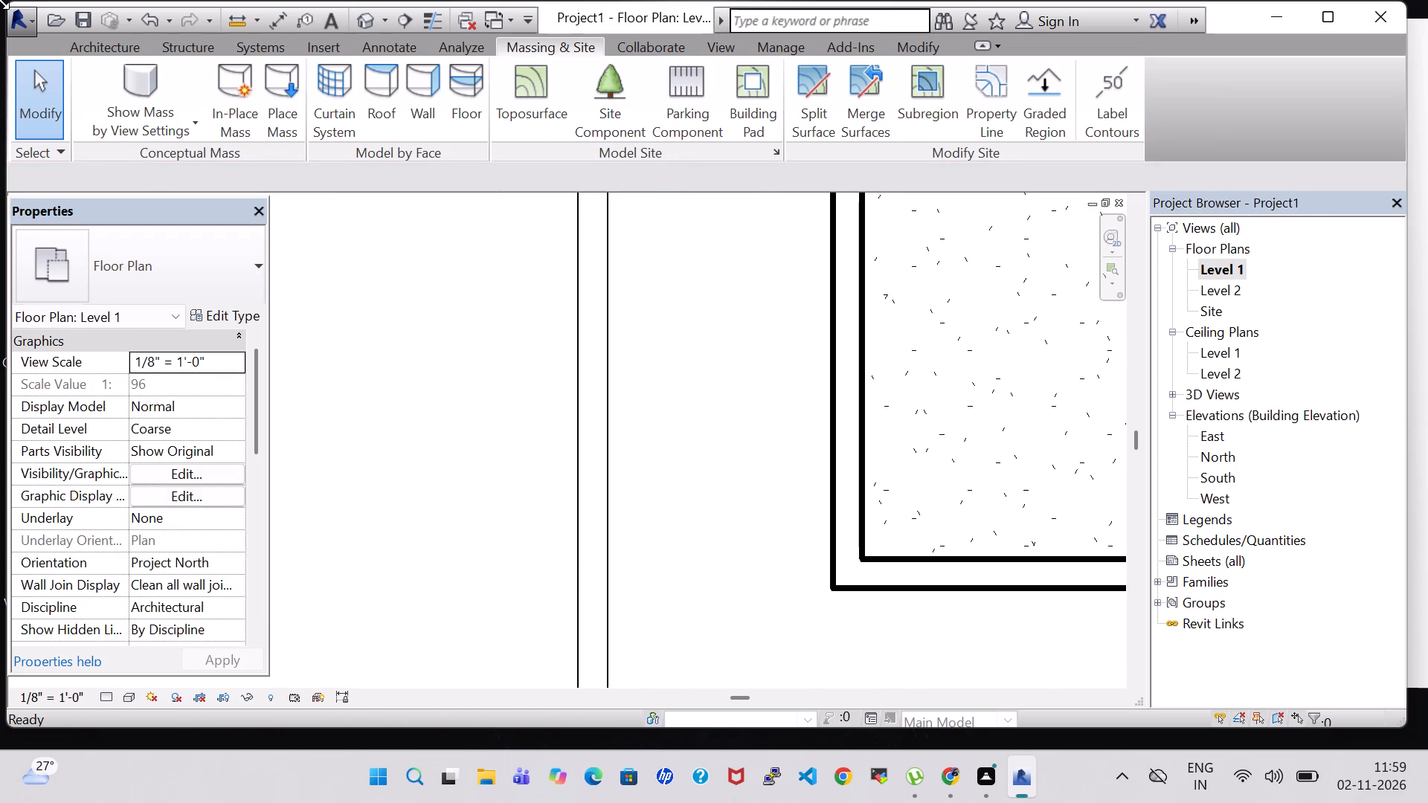
Edit the southwest recess toposurface in 3D, adding two 0' 0" points along the green west strip's south end to close the gap.
click(373, 20)
scroll(640, 459, down, 4)
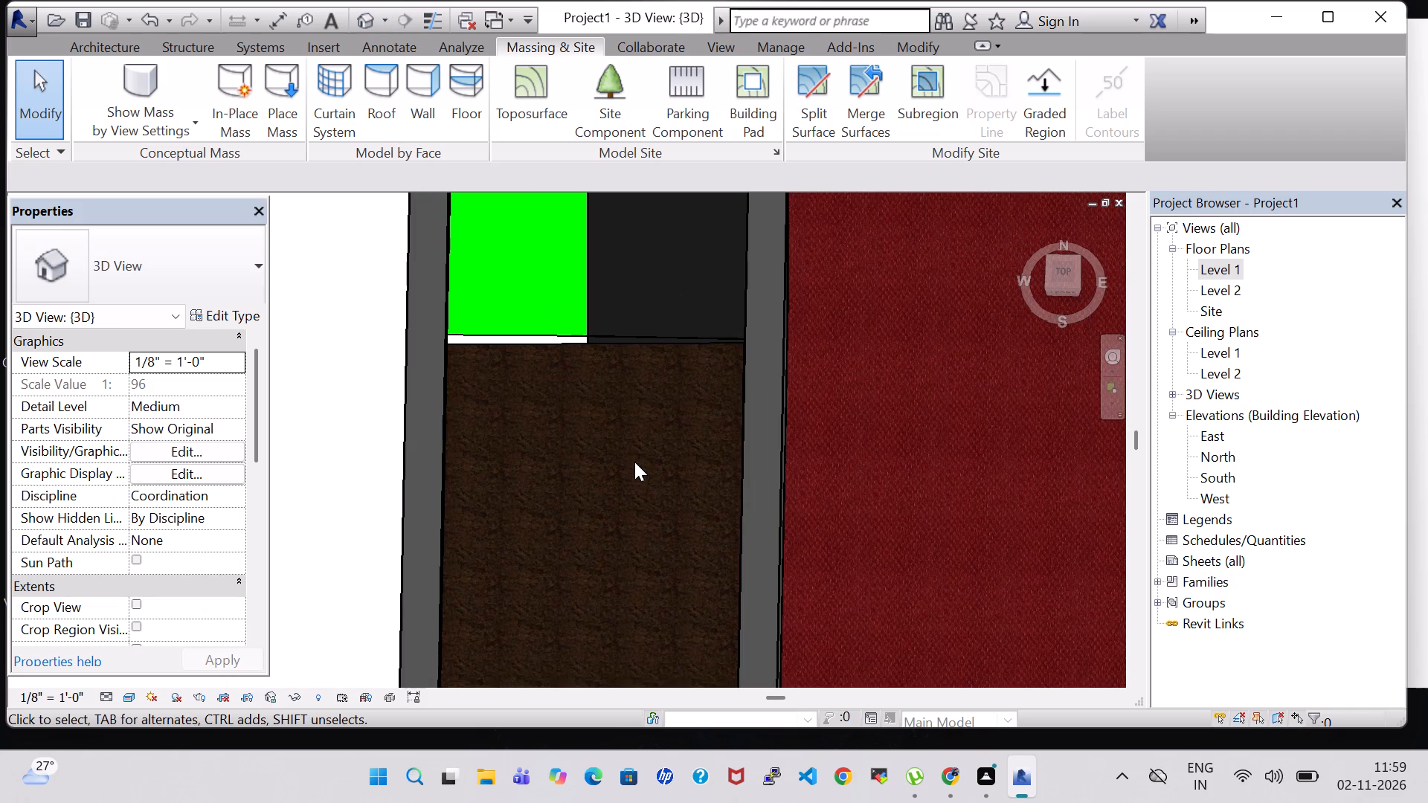
double_click(576, 339)
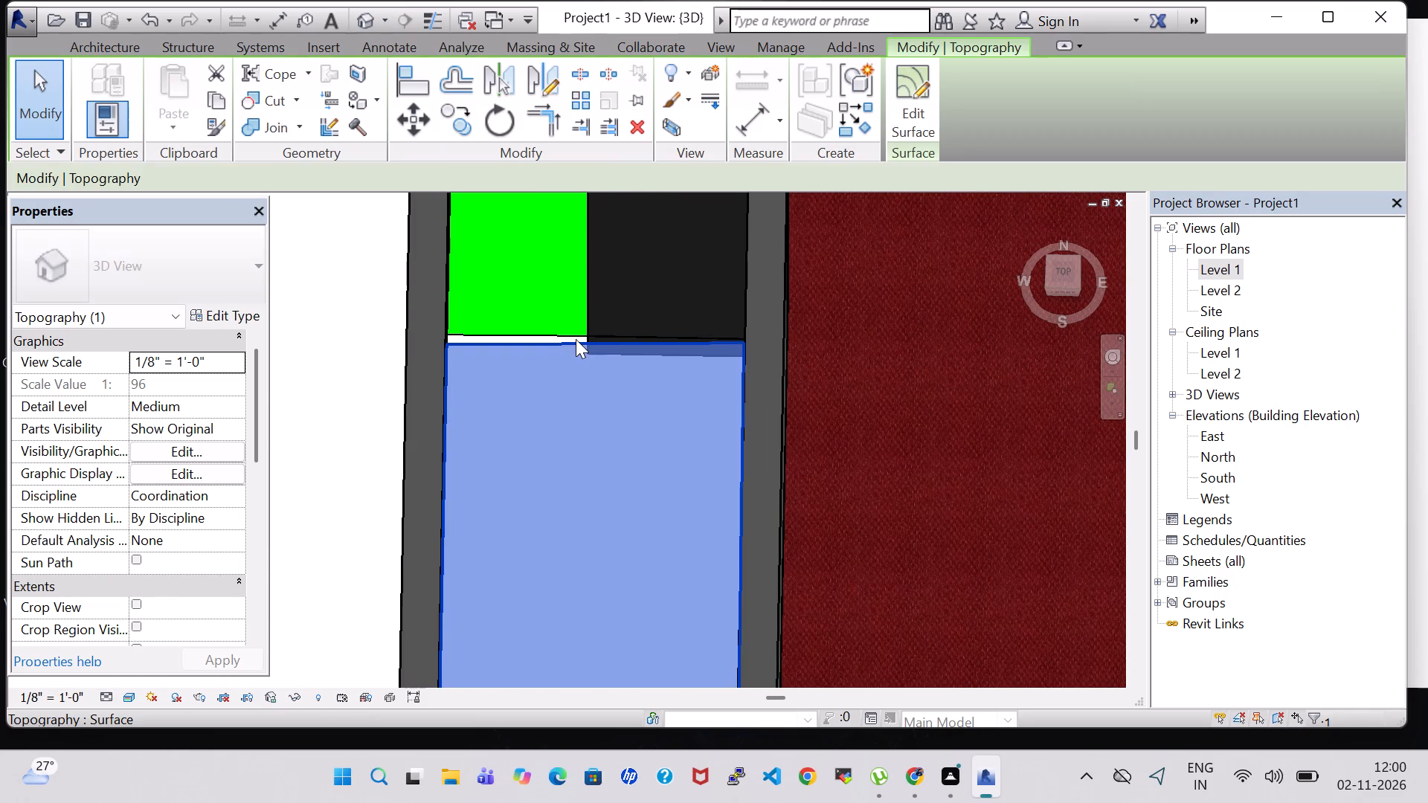
click(915, 97)
scroll(487, 400, up, 3)
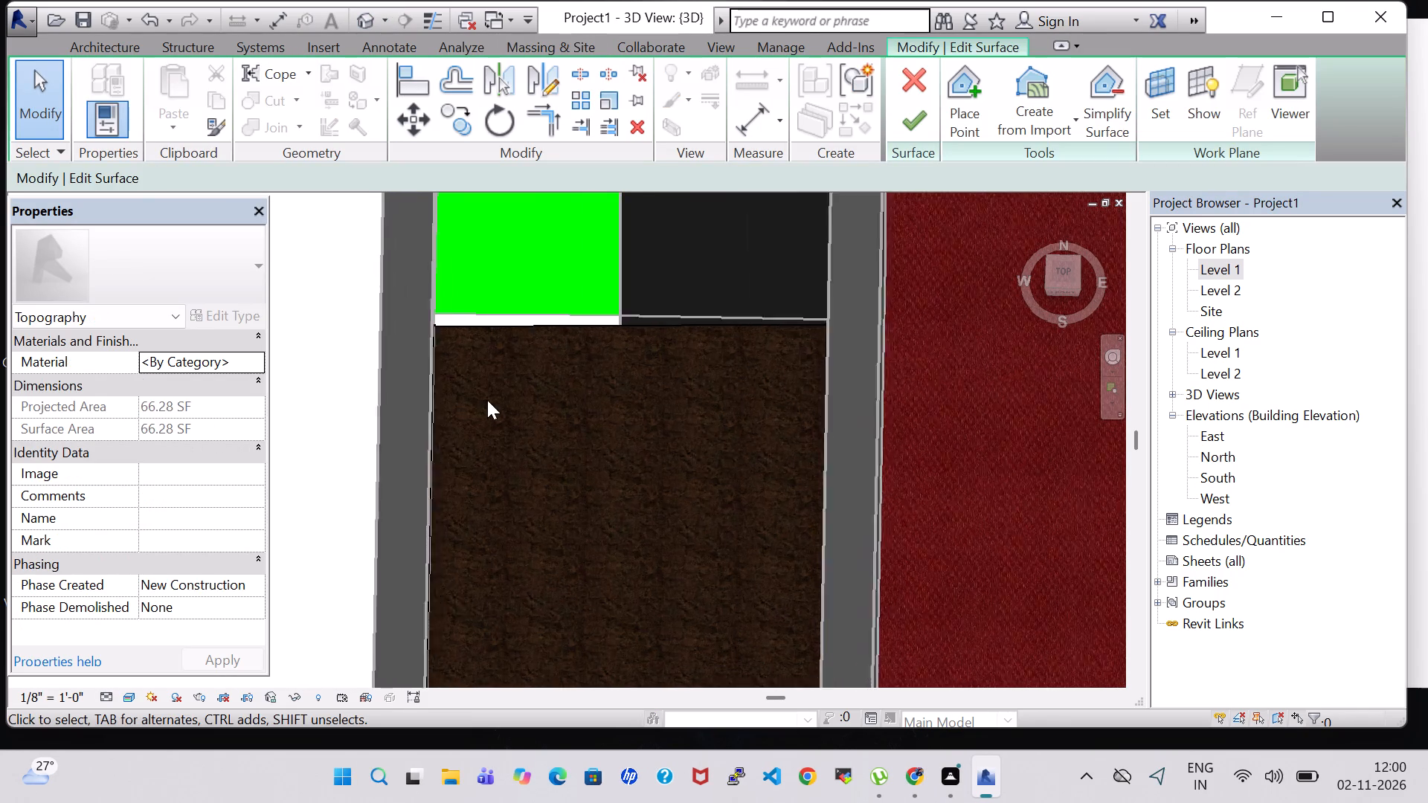
scroll(487, 400, up, 2)
click(965, 80)
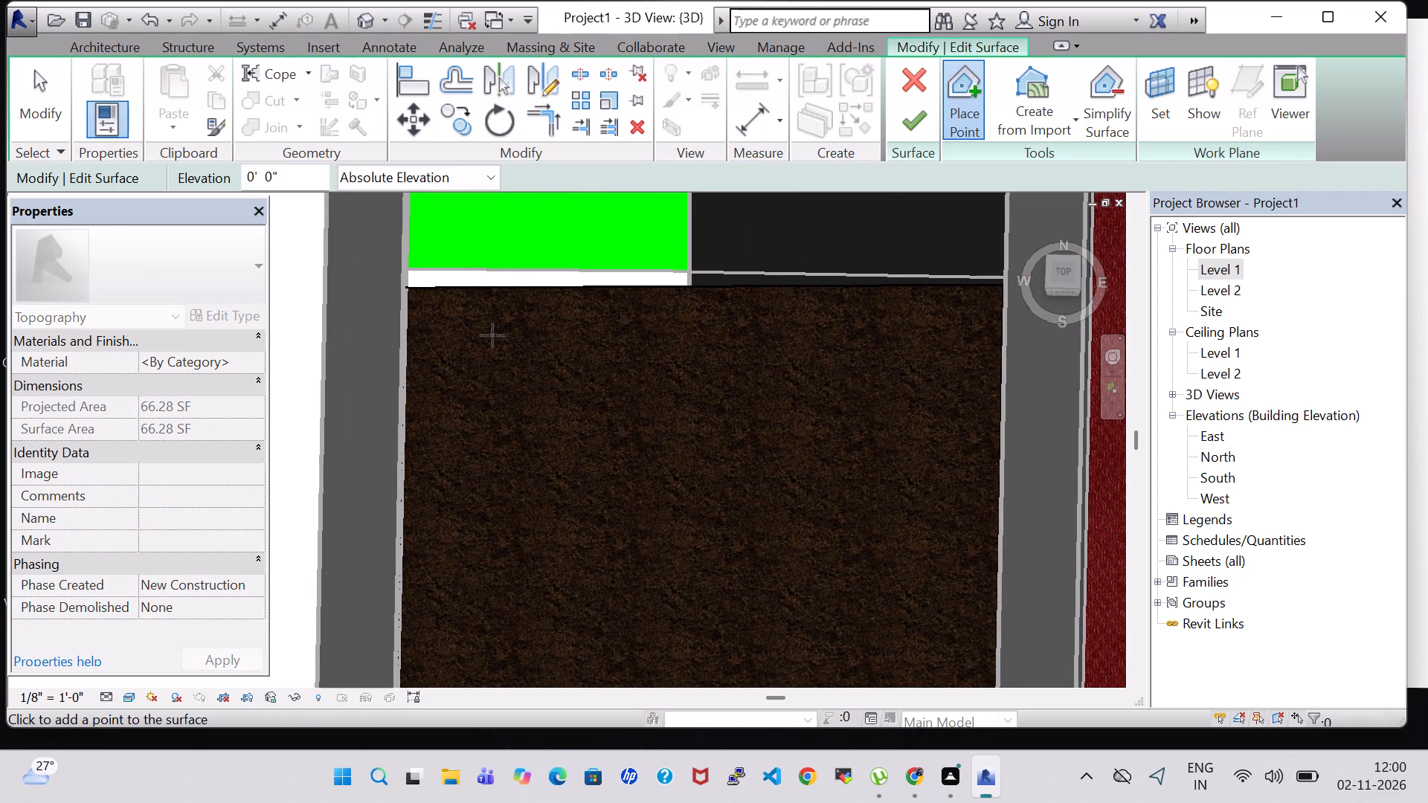
scroll(493, 335, up, 2)
shift+middle_drag(610, 349, 595, 332)
middle_drag(454, 280, 550, 450)
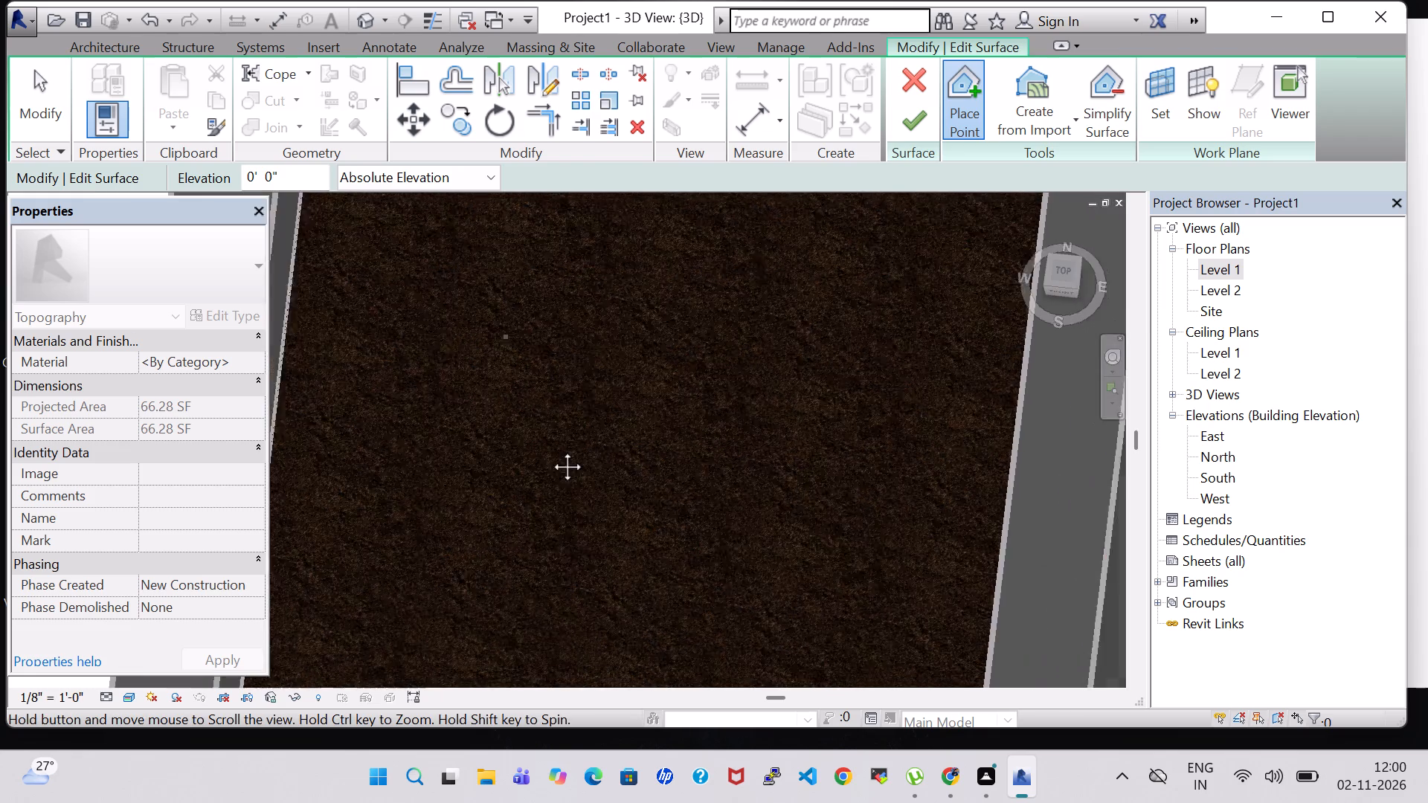
middle_drag(550, 450, 591, 643)
click(776, 348)
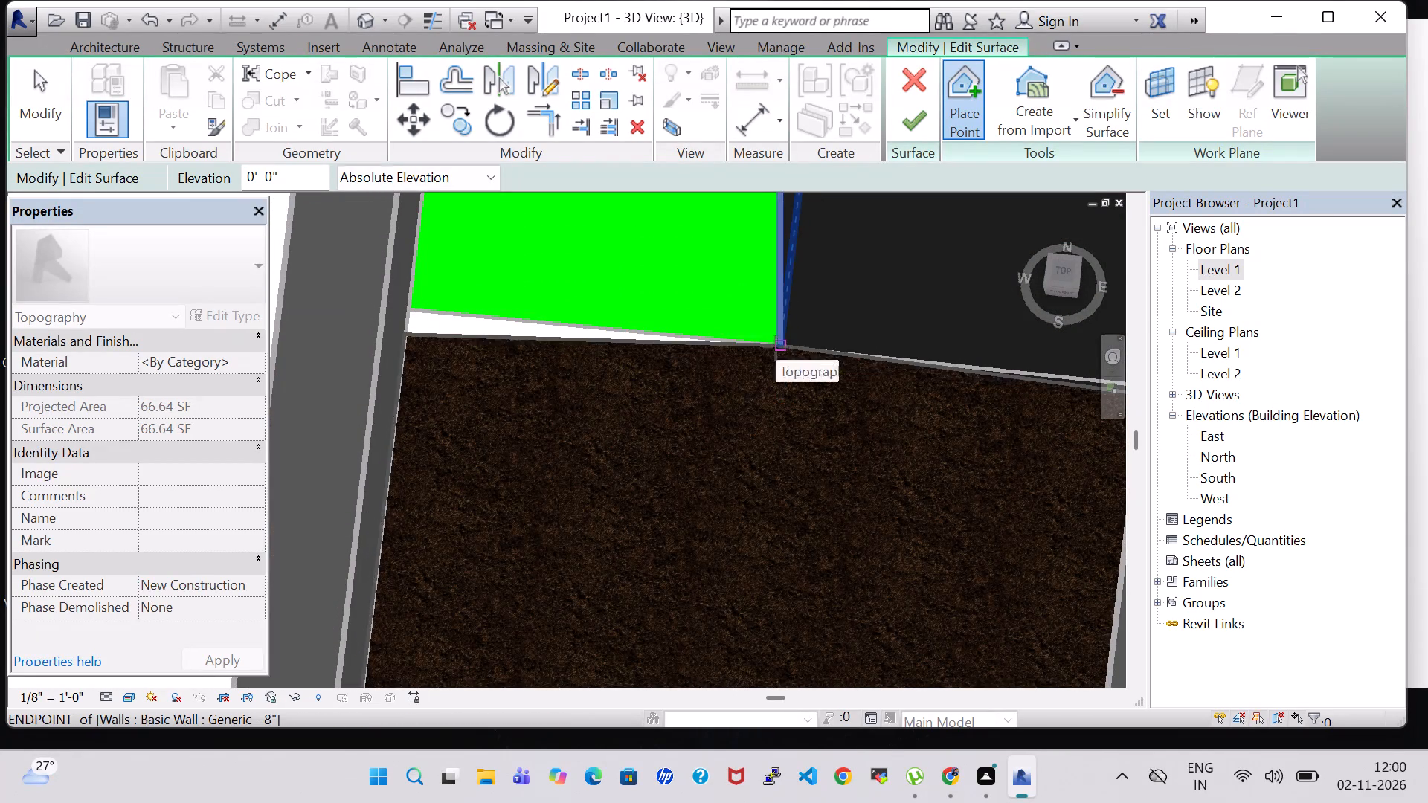
click(411, 309)
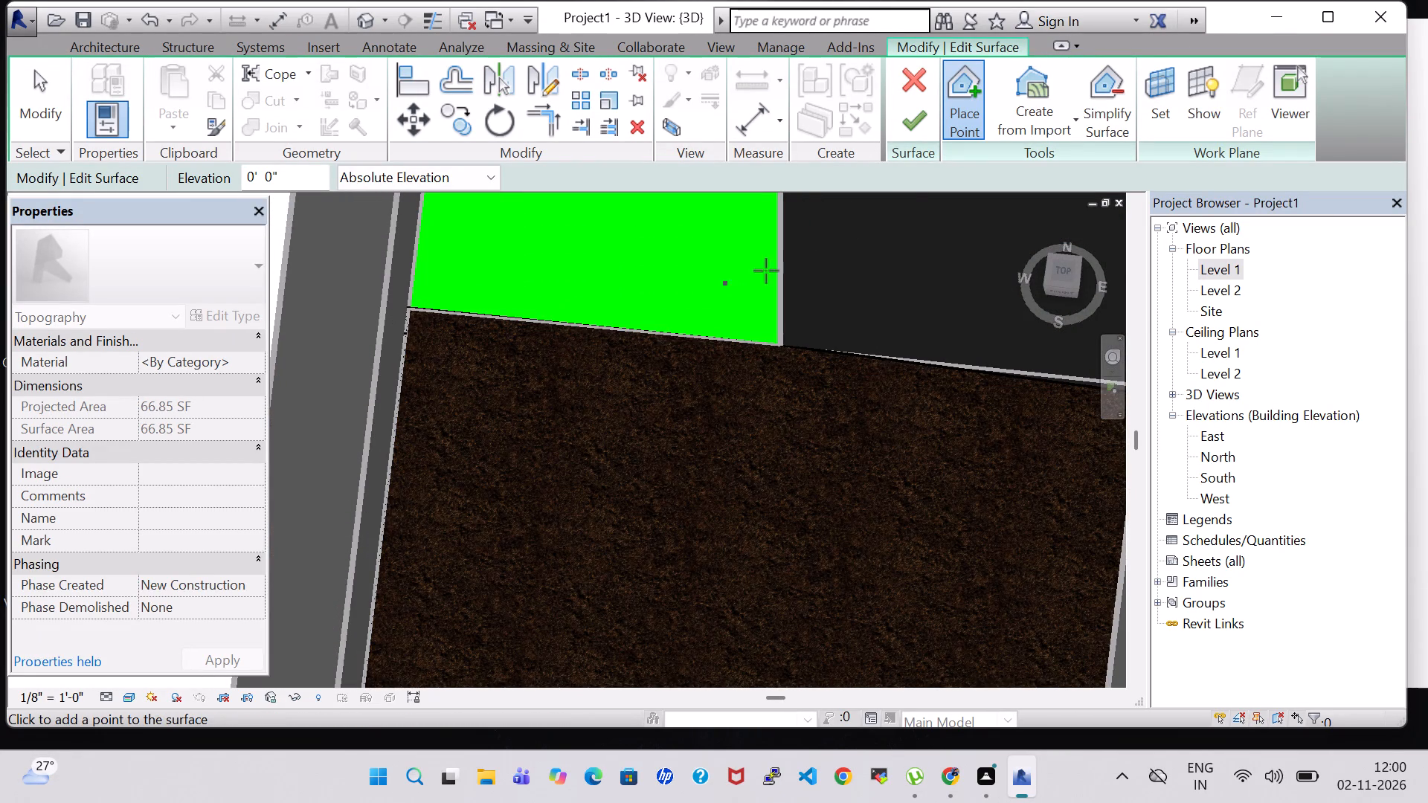
click(924, 117)
Start a toposurface over the parking area, placing three 0' 0" points along its north edge from the inner house corner to the east boundary wall.
scroll(782, 479, down, 9)
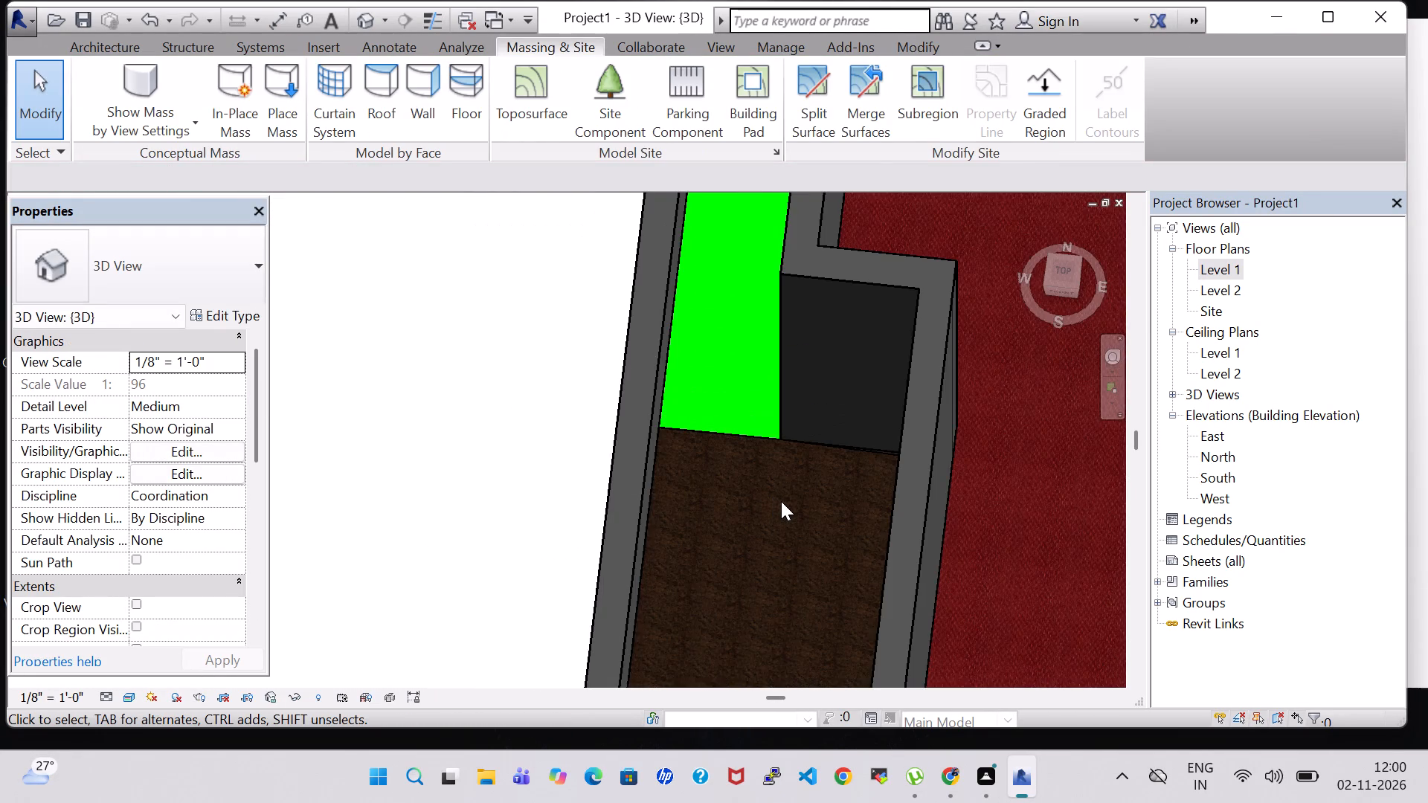
middle_drag(781, 501, 680, 422)
scroll(680, 422, down, 6)
middle_drag(754, 448, 663, 435)
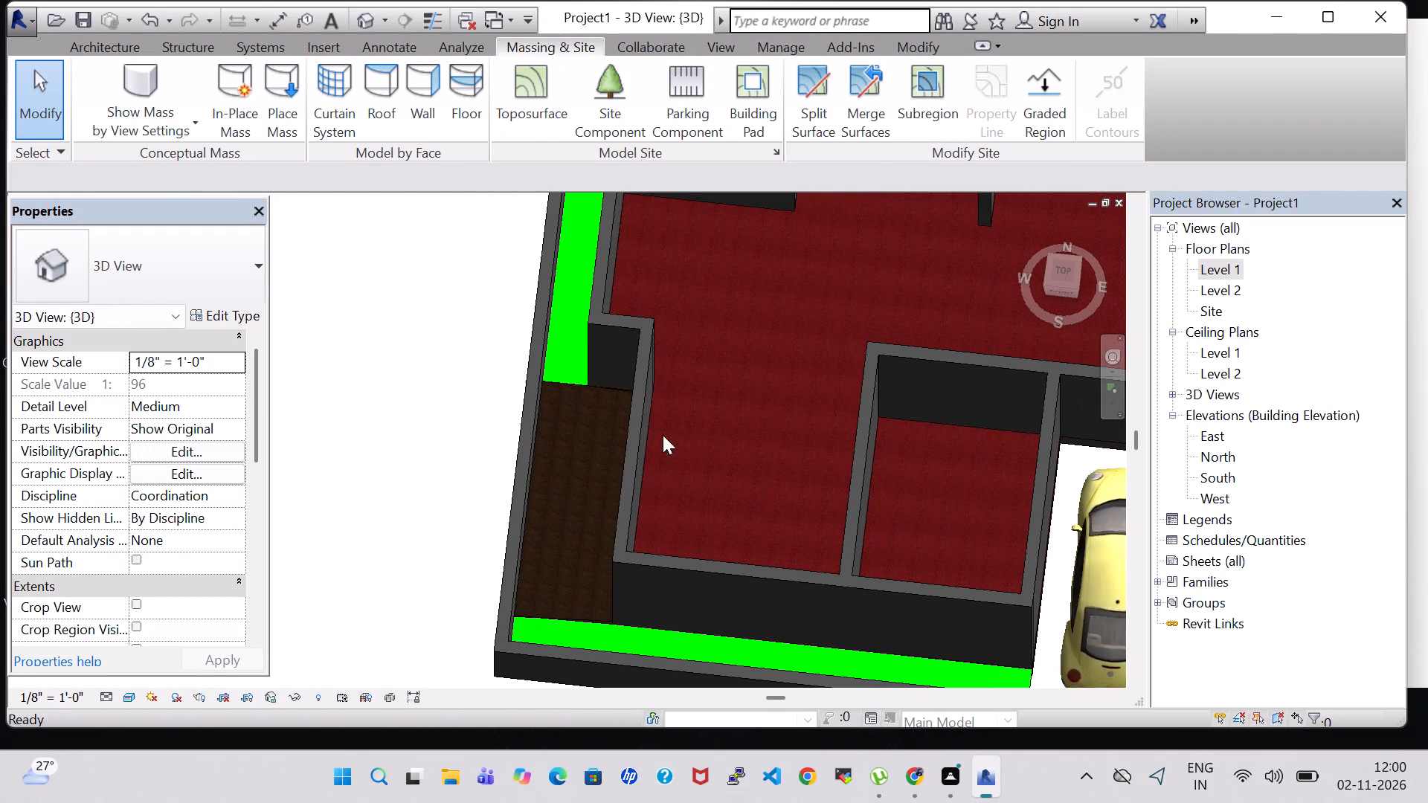
scroll(611, 517, down, 5)
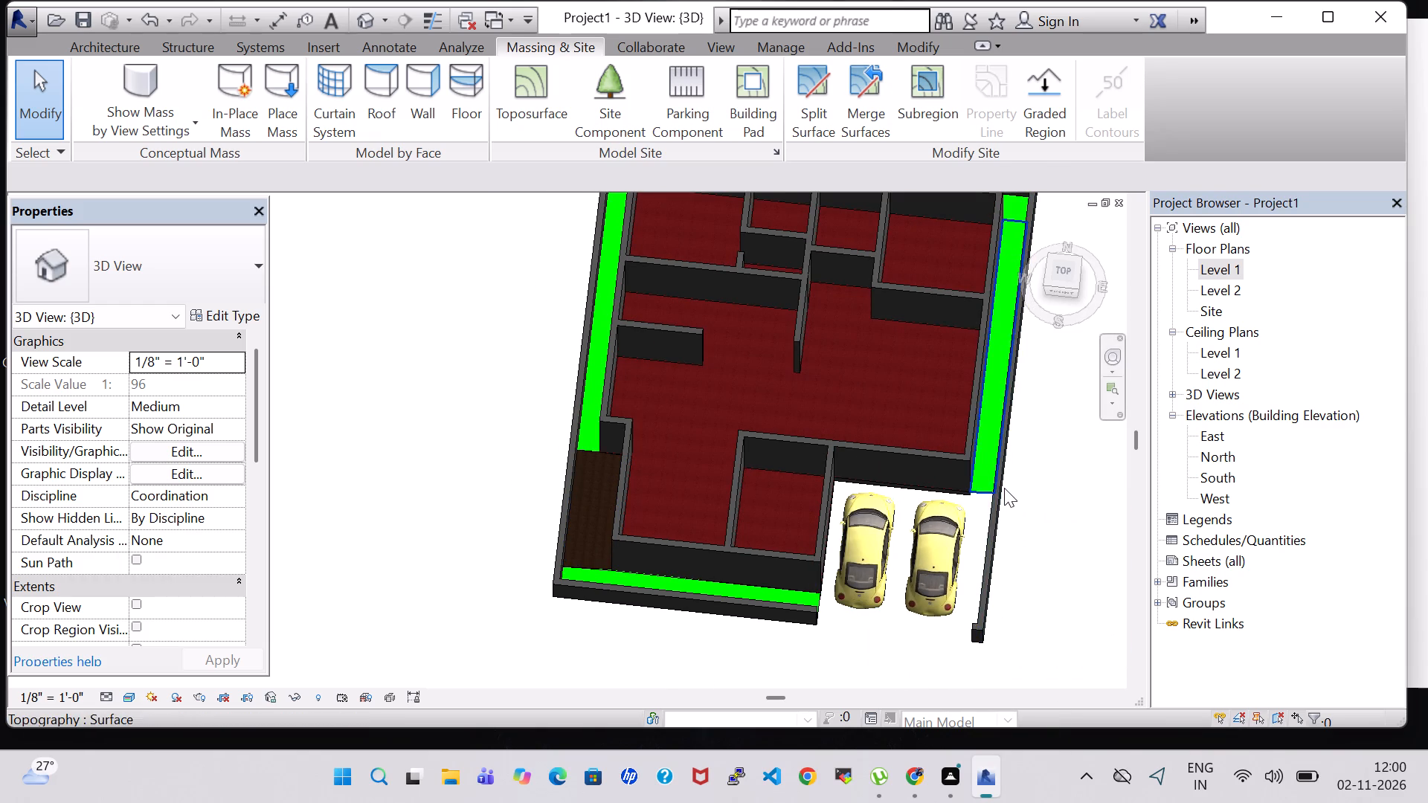
click(515, 115)
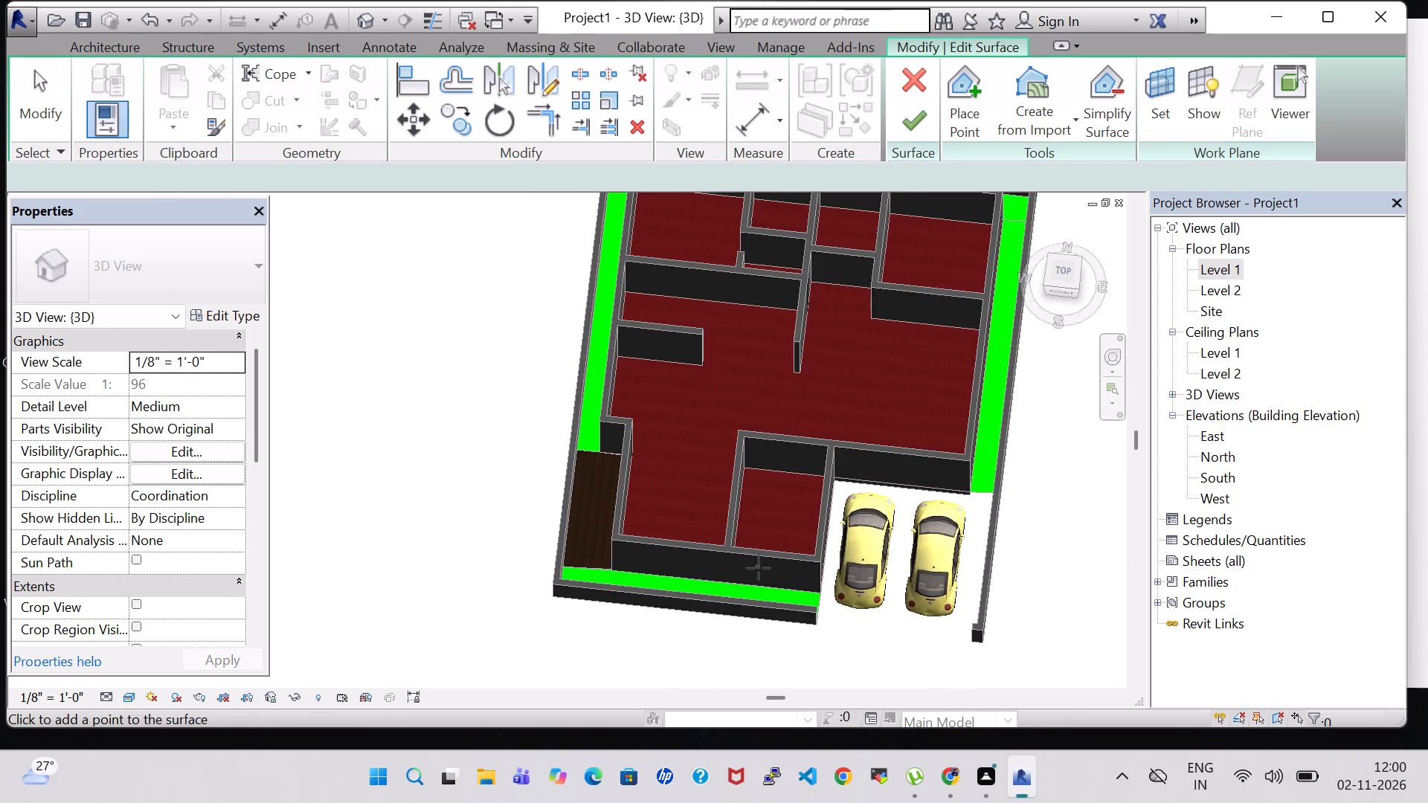
scroll(759, 568, up, 3)
scroll(924, 431, up, 4)
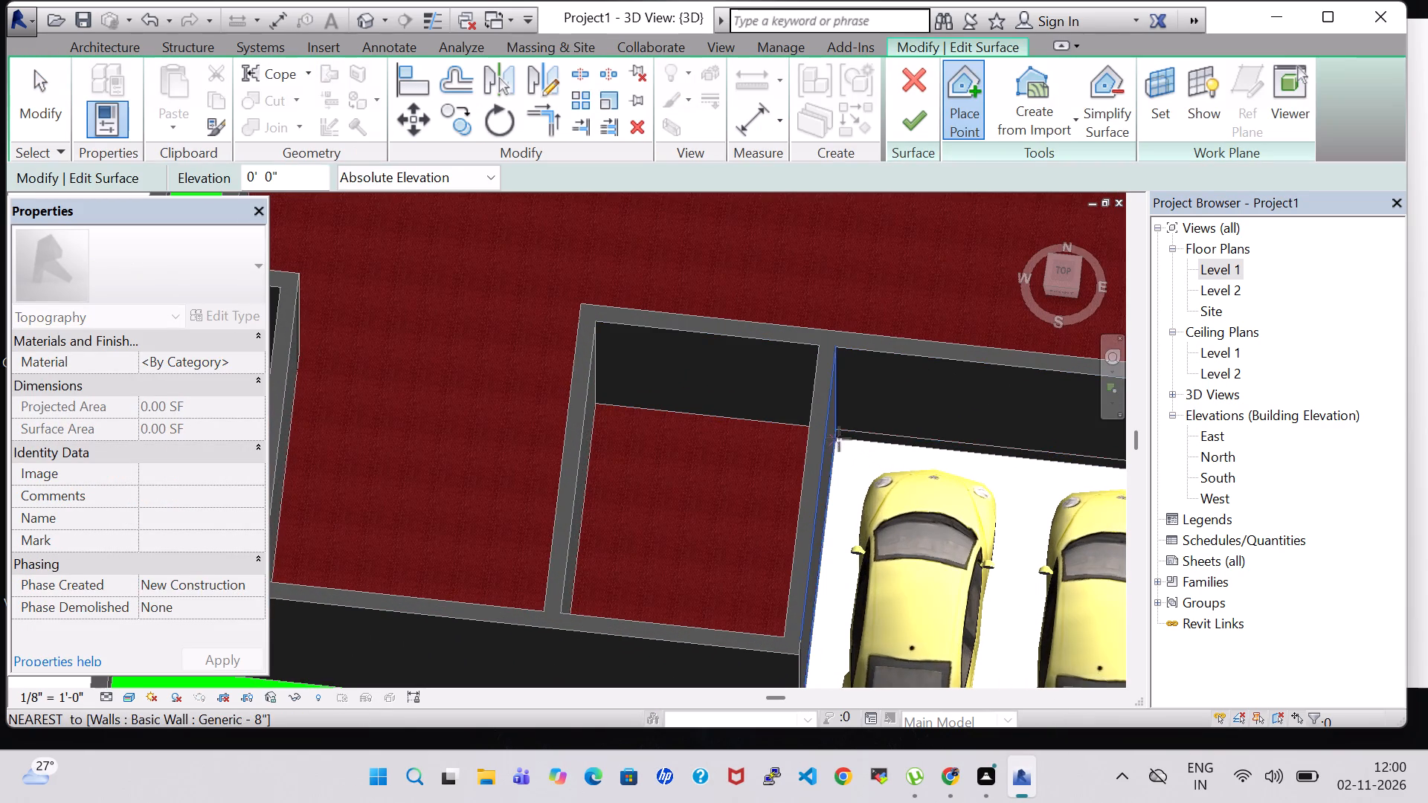
scroll(837, 430, up, 5)
click(837, 430)
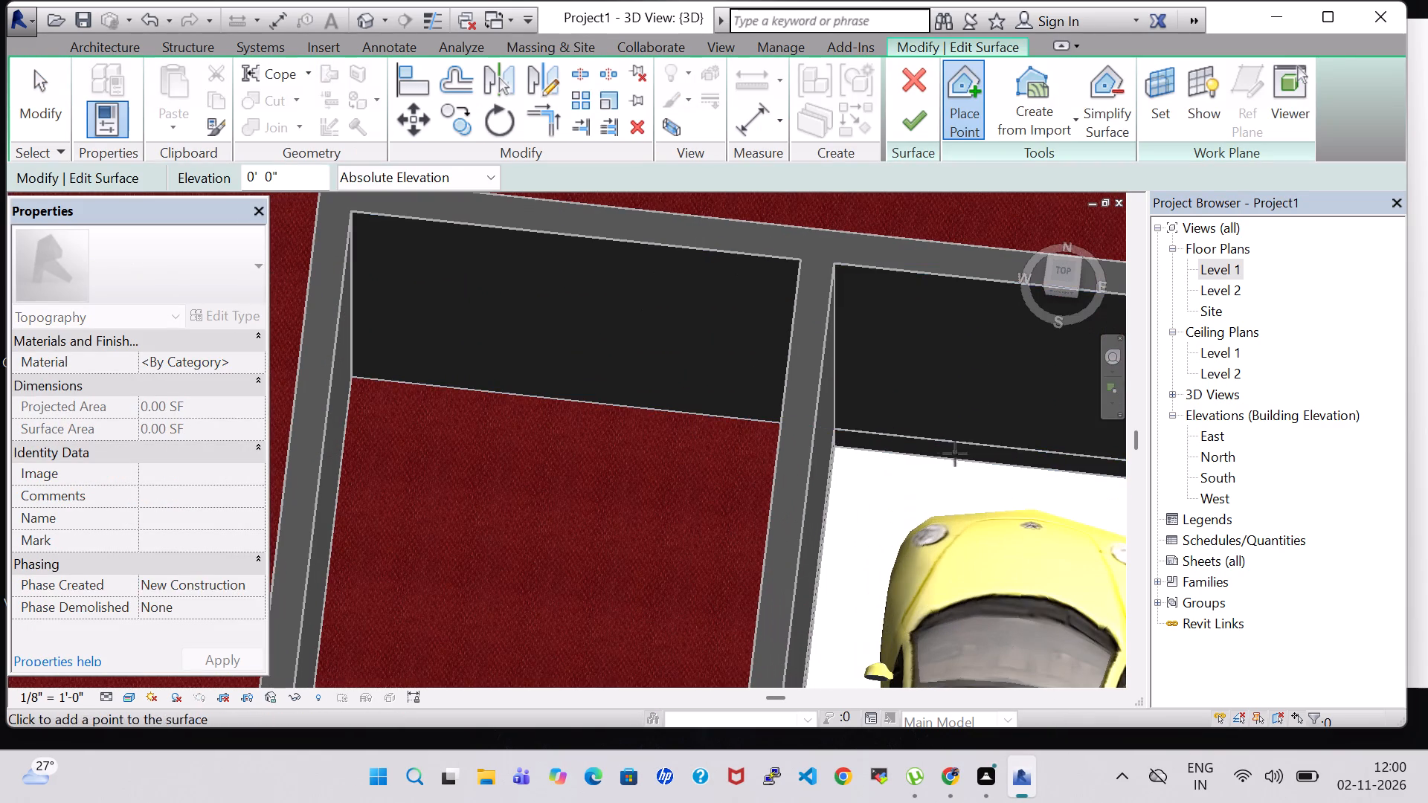
middle_drag(989, 505, 715, 447)
middle_drag(840, 429, 374, 433)
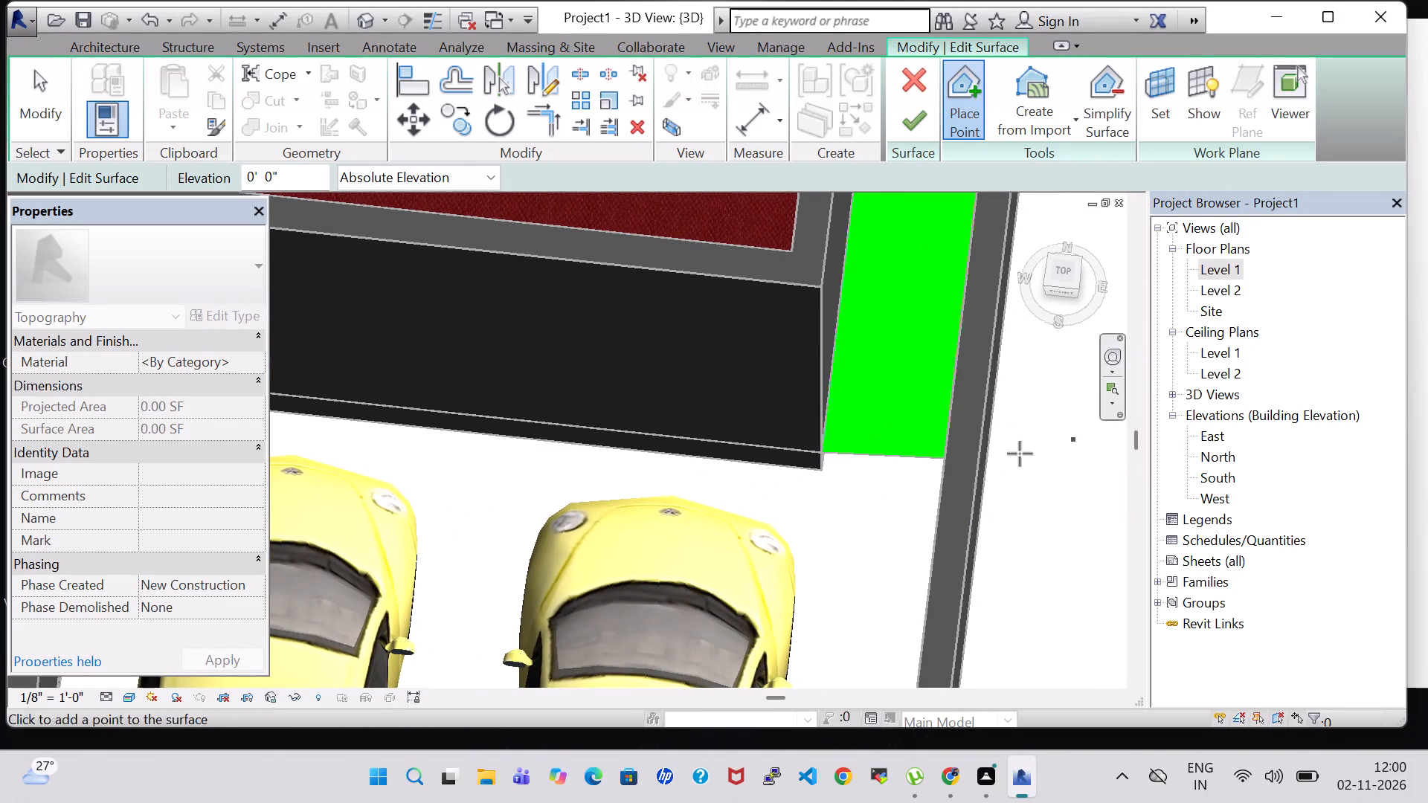
click(818, 457)
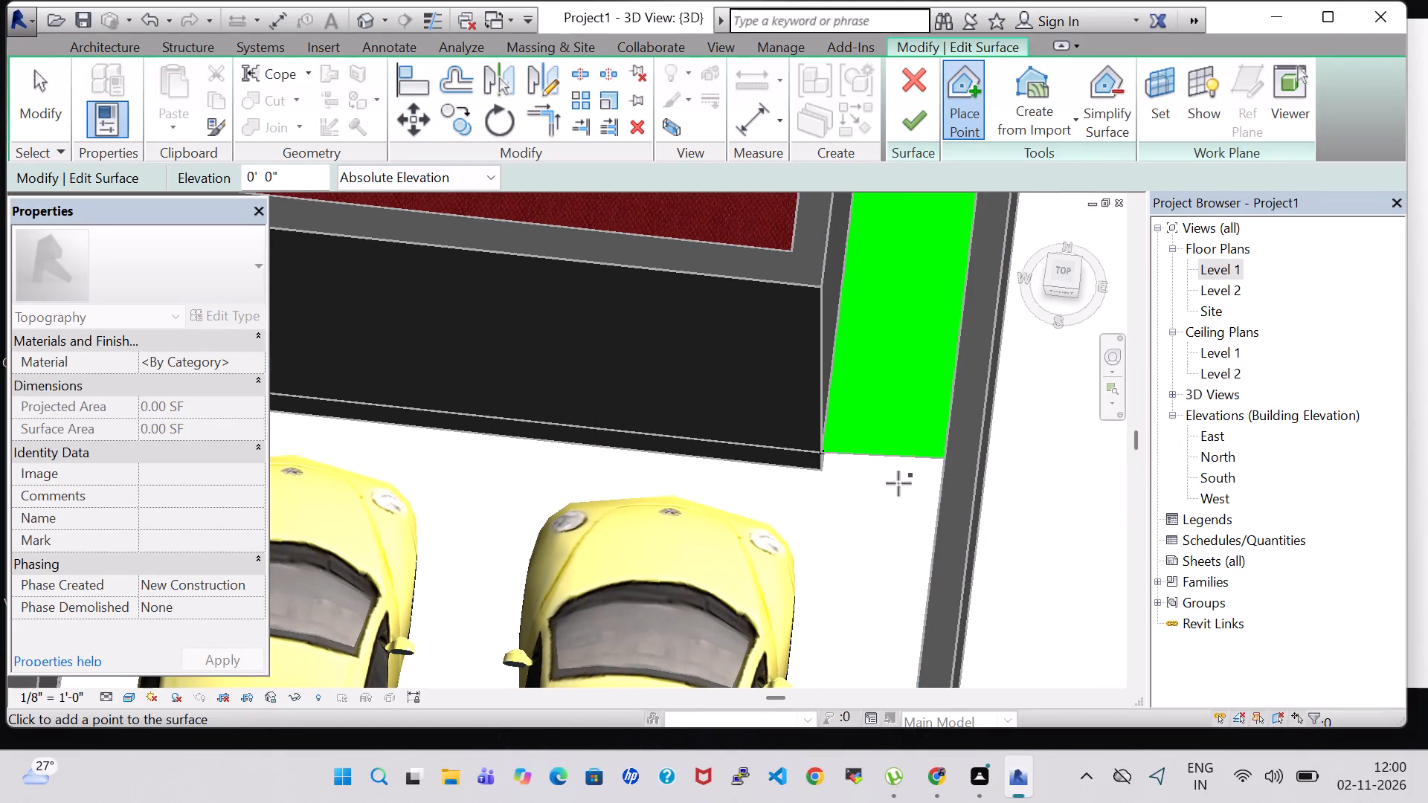
shift+middle_drag(826, 518, 856, 518)
shift+middle_drag(895, 515, 914, 515)
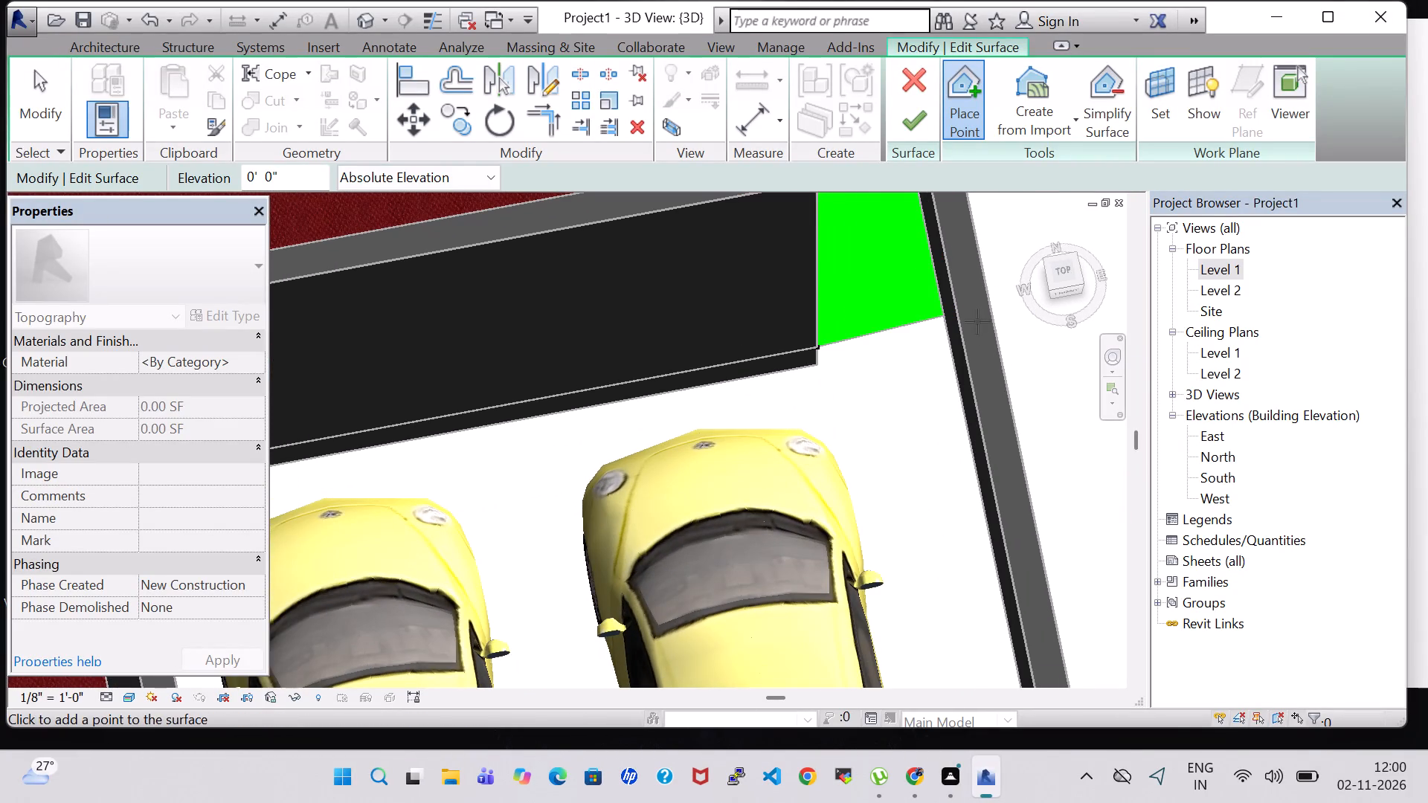
click(948, 329)
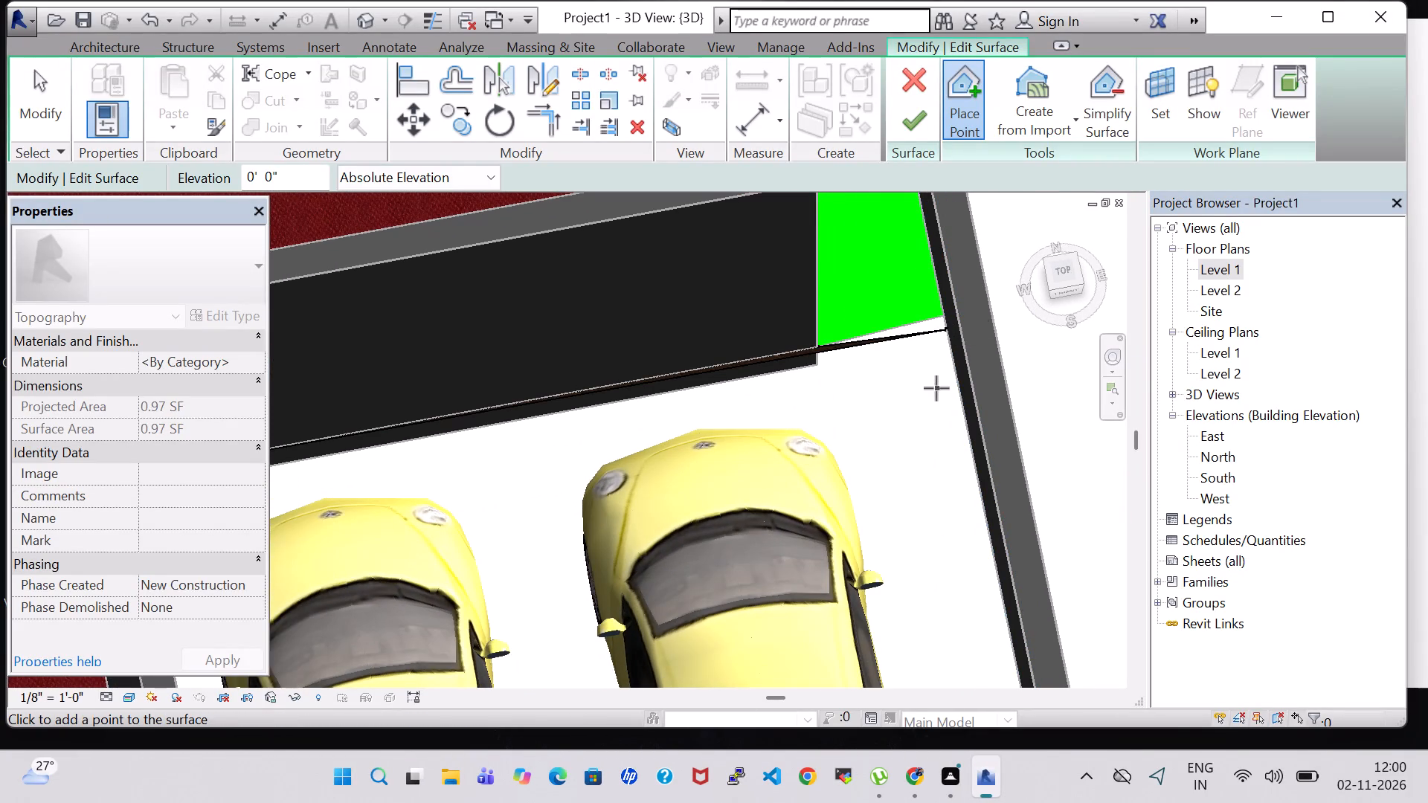
Examine the south side of the parking area and the end of the east boundary wall from several 3D angles.
middle_click(968, 436)
middle_drag(968, 436, 878, 298)
middle_click(877, 286)
scroll(753, 617, up, 11)
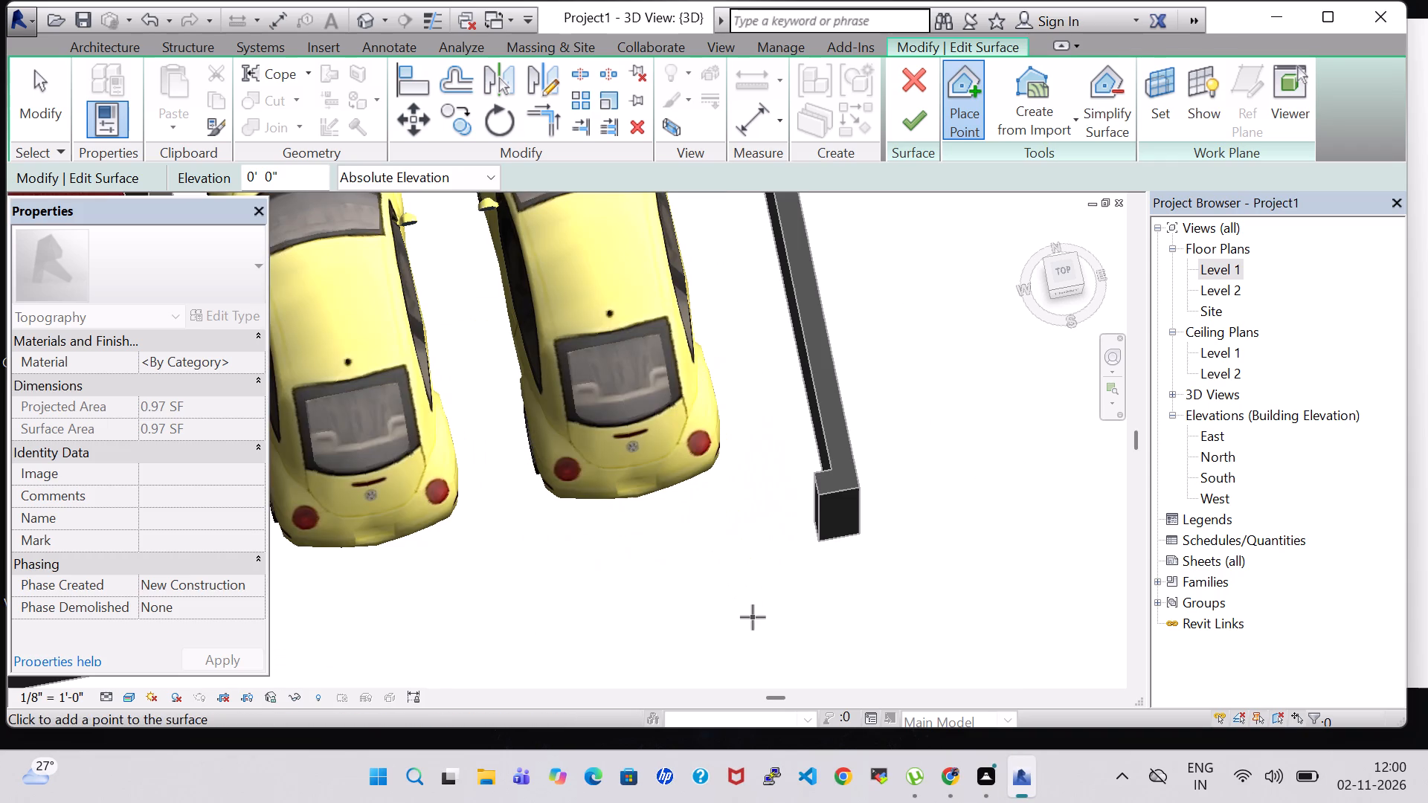
middle_drag(730, 617, 868, 604)
middle_drag(900, 423, 849, 587)
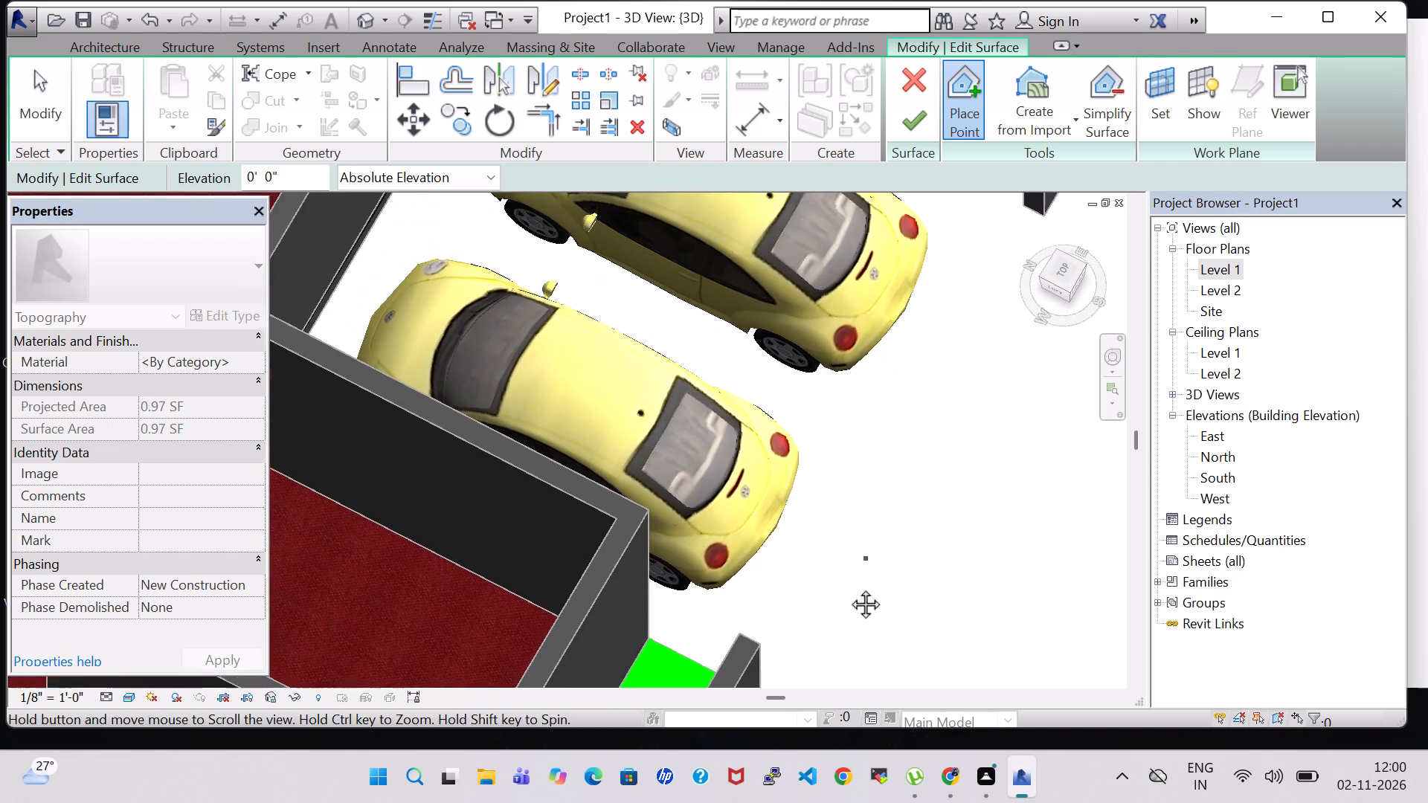
middle_drag(849, 587, 818, 604)
middle_drag(825, 476, 866, 471)
middle_drag(871, 413, 801, 579)
shift+middle_drag(758, 555, 834, 533)
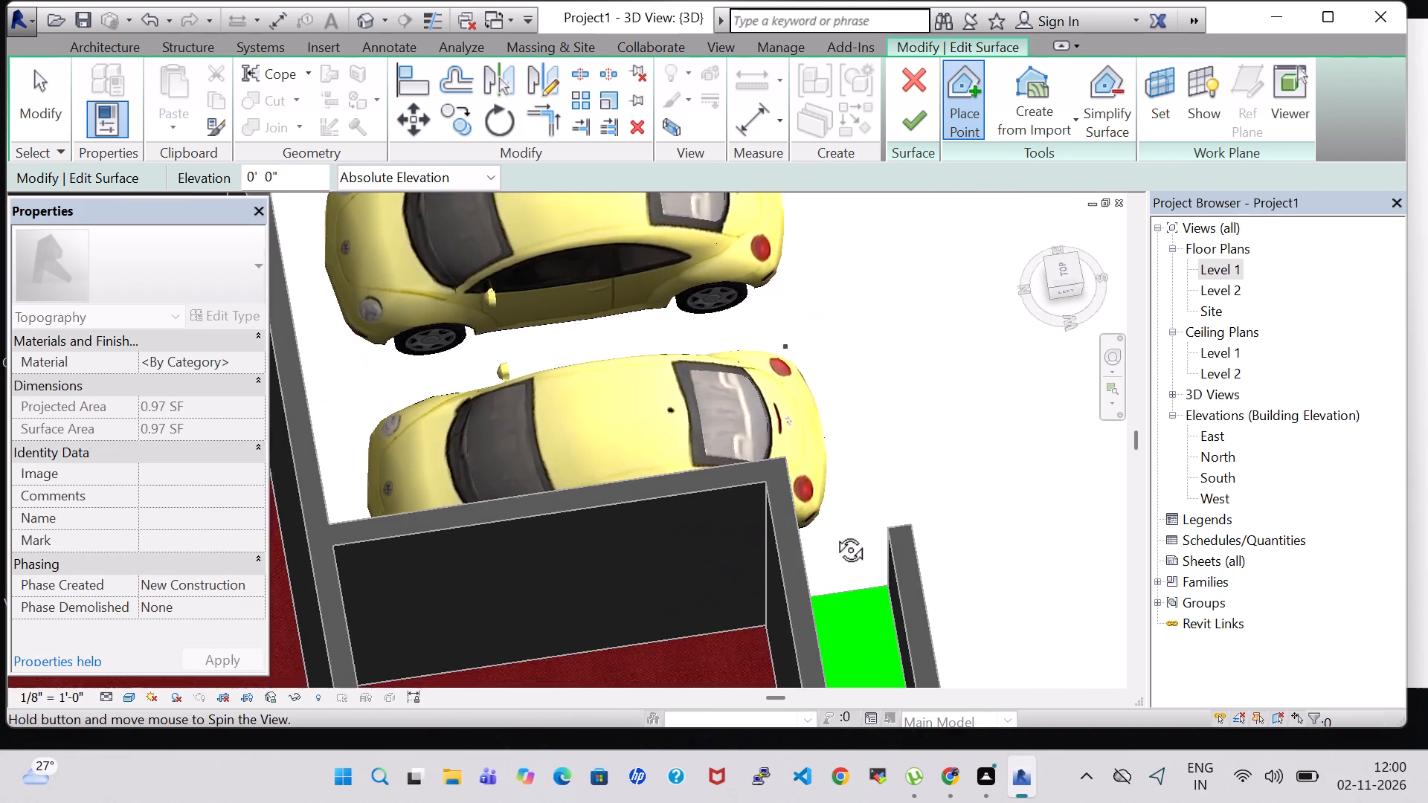
shift+middle_drag(834, 533, 832, 540)
middle_drag(822, 267, 861, 404)
middle_drag(866, 442, 863, 680)
middle_drag(763, 505, 784, 486)
shift+middle_click(784, 480)
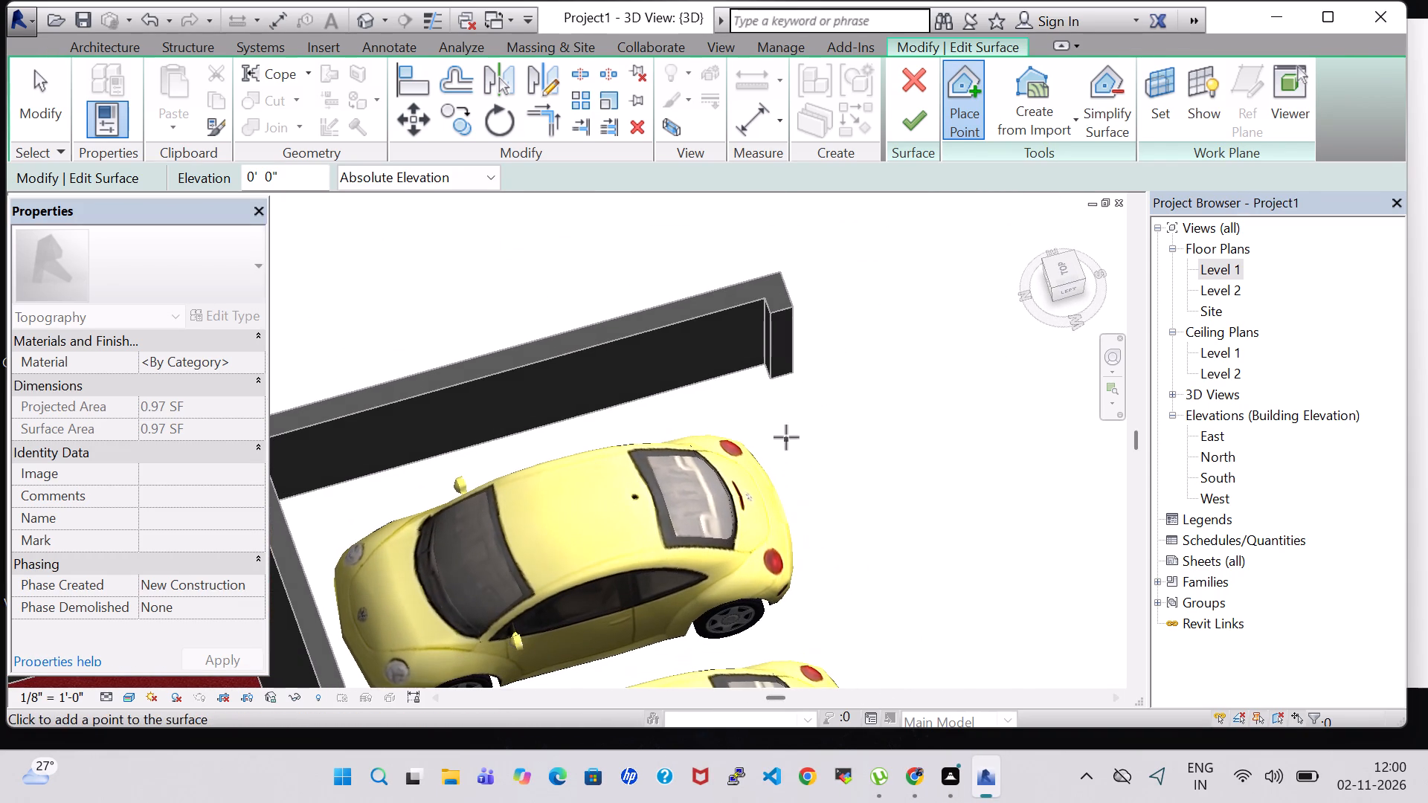
In the Level 1 plan, add a 0' 0" point to the parking toposurface at the inner corner of the east boundary wall's south end.
double_click(1241, 267)
scroll(937, 419, down, 2)
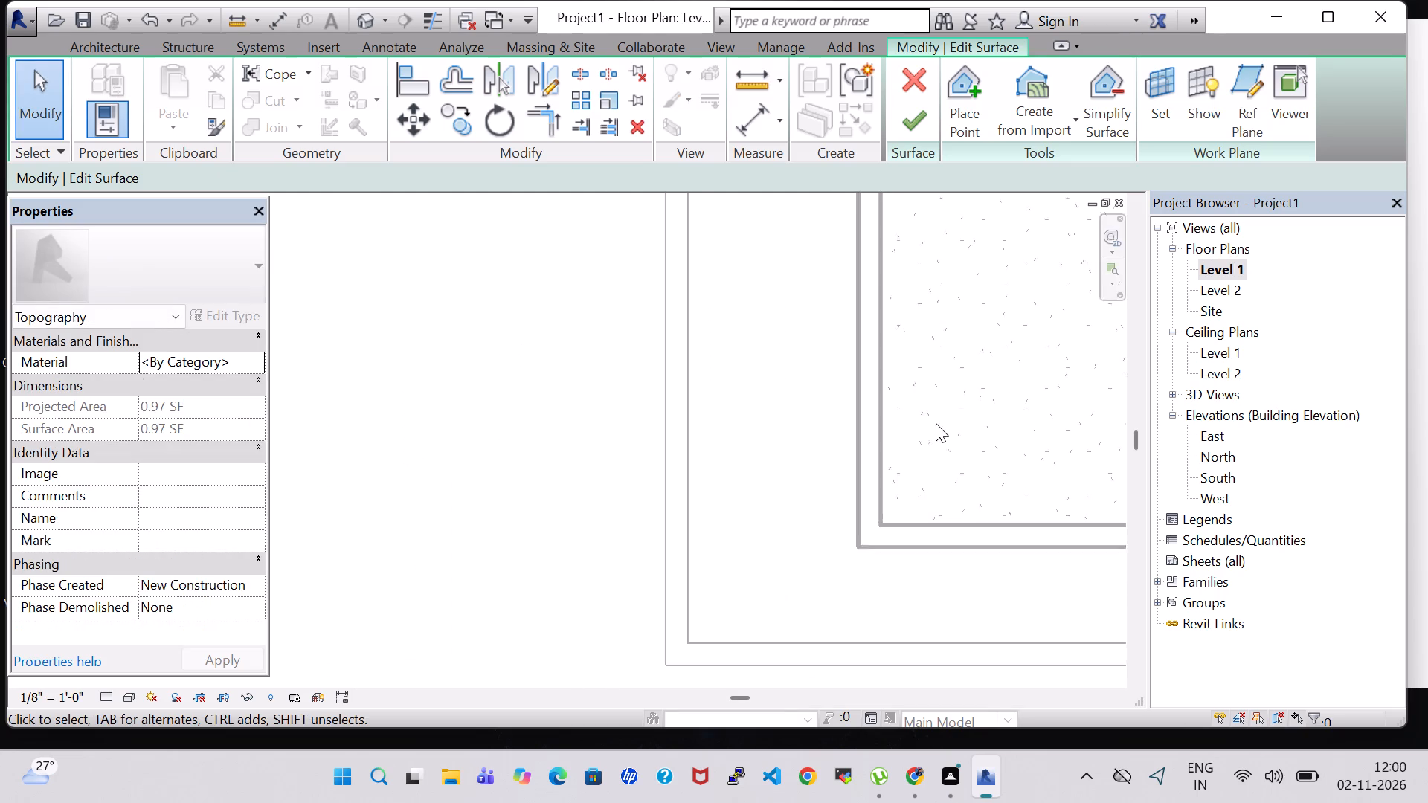
scroll(936, 423, down, 7)
scroll(969, 195, down, 2)
click(969, 86)
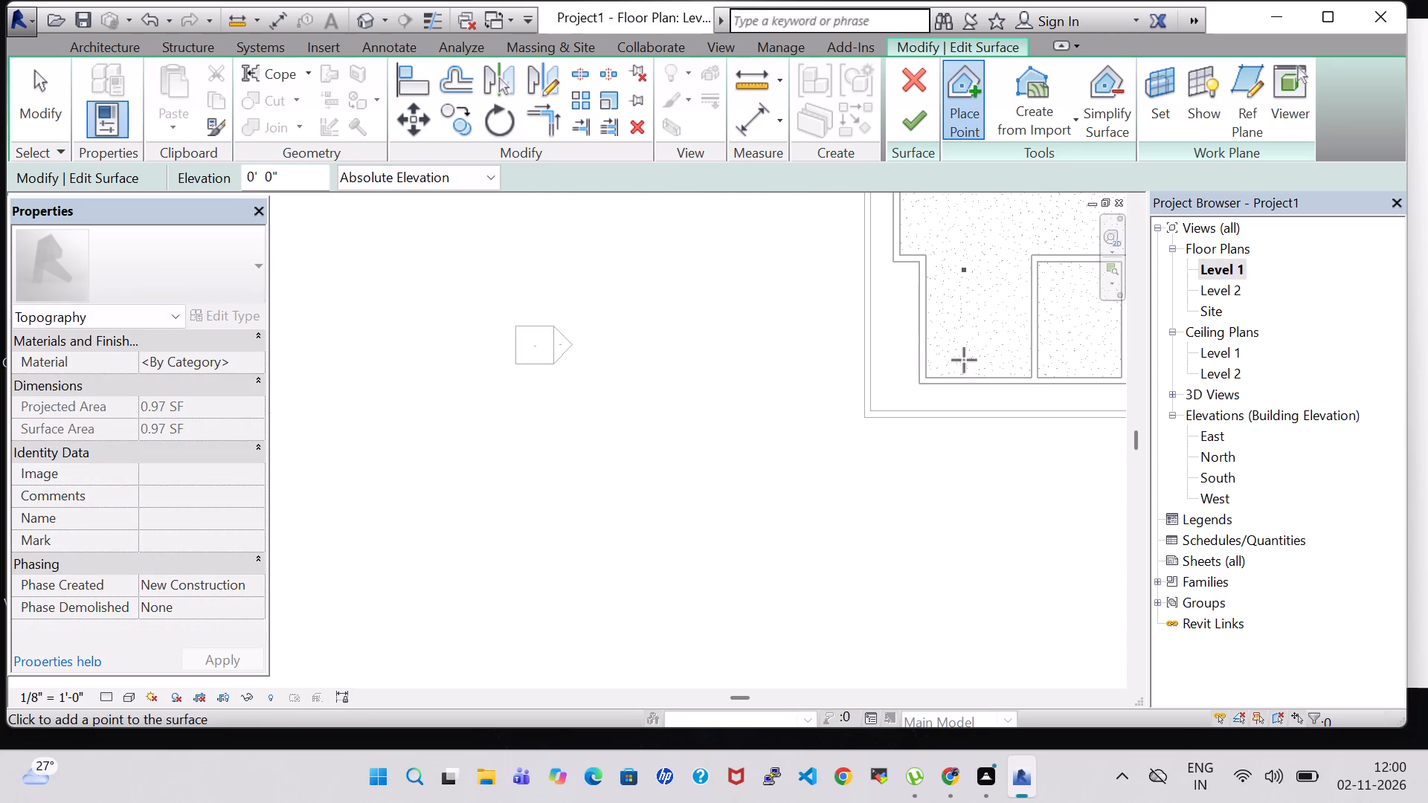
middle_drag(964, 362, 338, 492)
scroll(535, 545, up, 10)
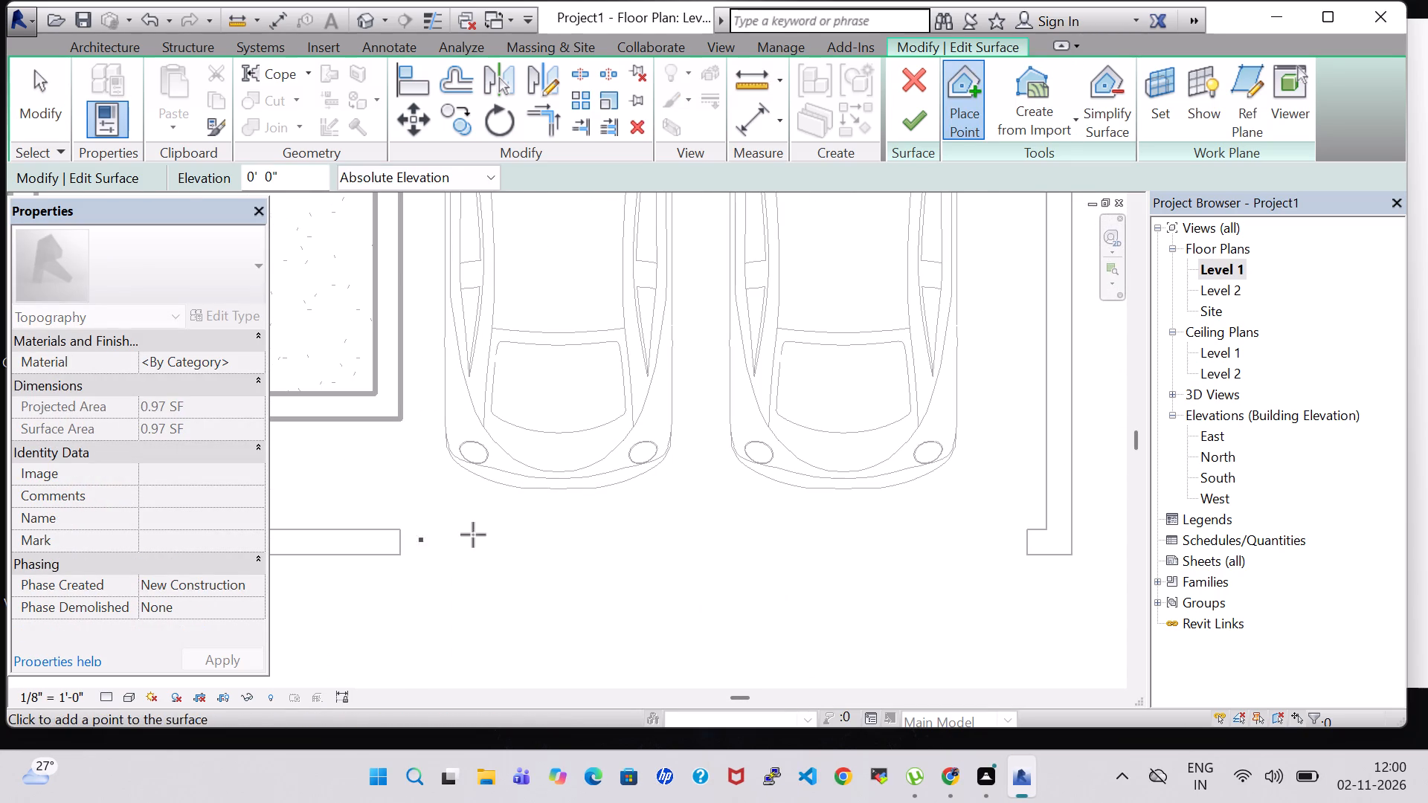
scroll(1060, 535, up, 4)
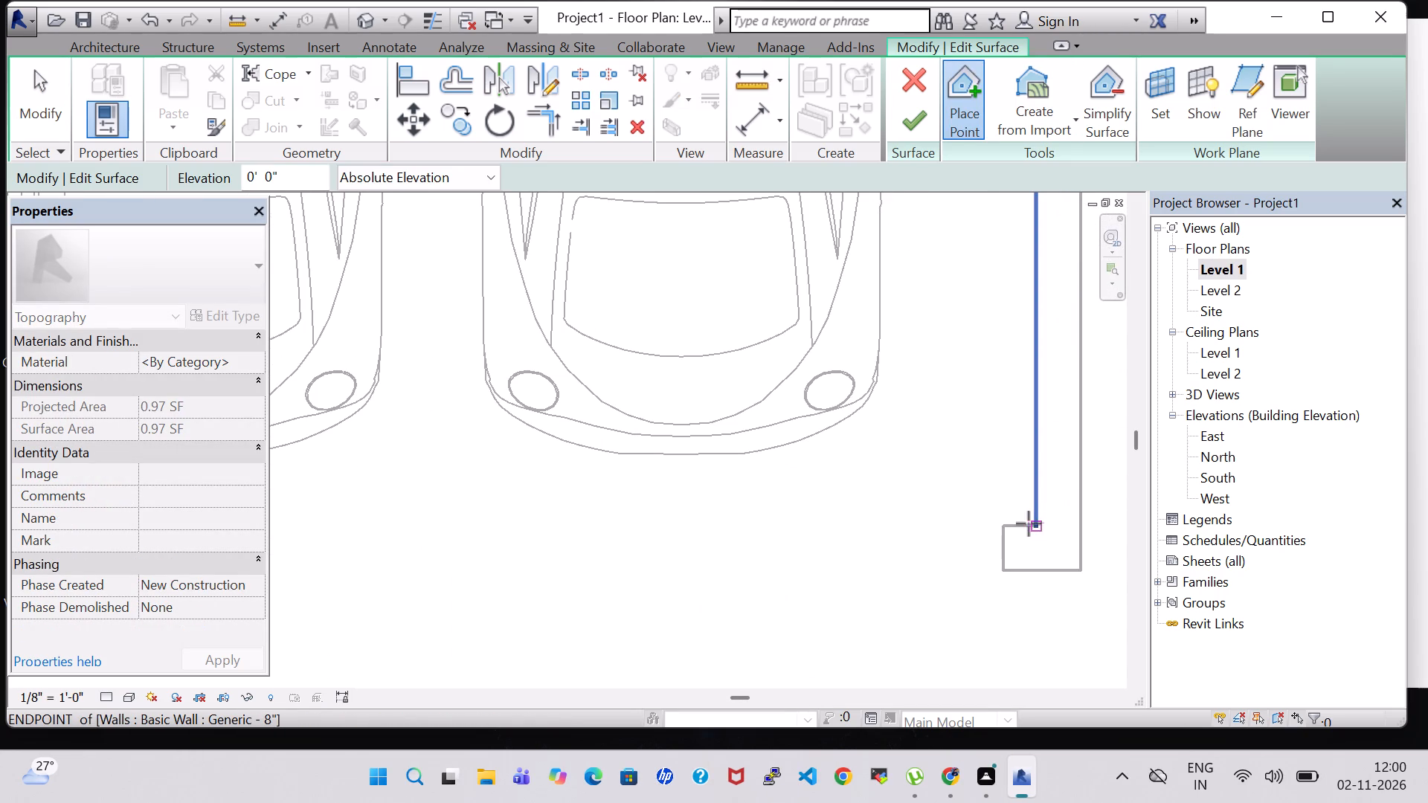
click(1039, 524)
Add 0' 0" points at the south boundary wall's east end and the inner house corner, and finish the parking toposurface.
middle_drag(848, 548, 1174, 524)
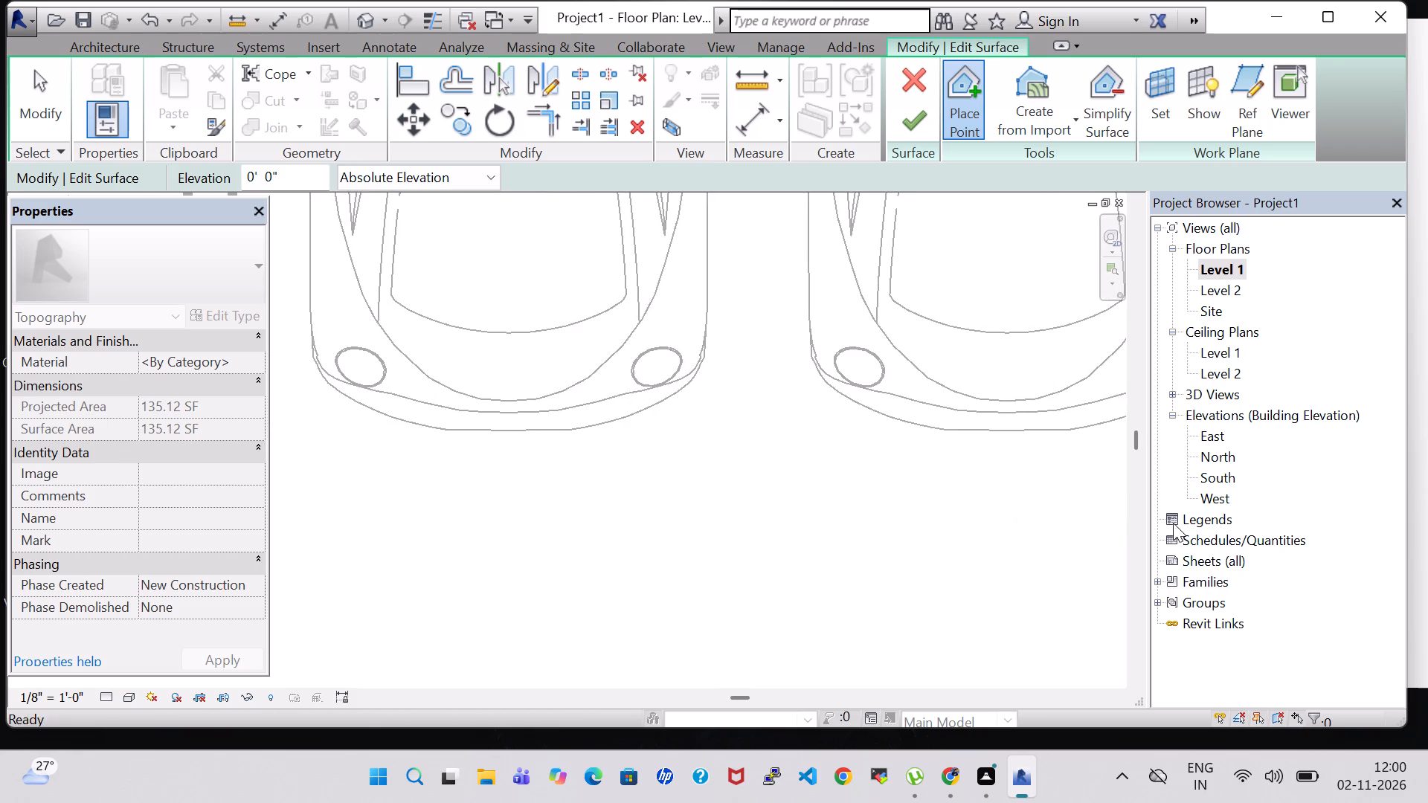
scroll(823, 518, down, 4)
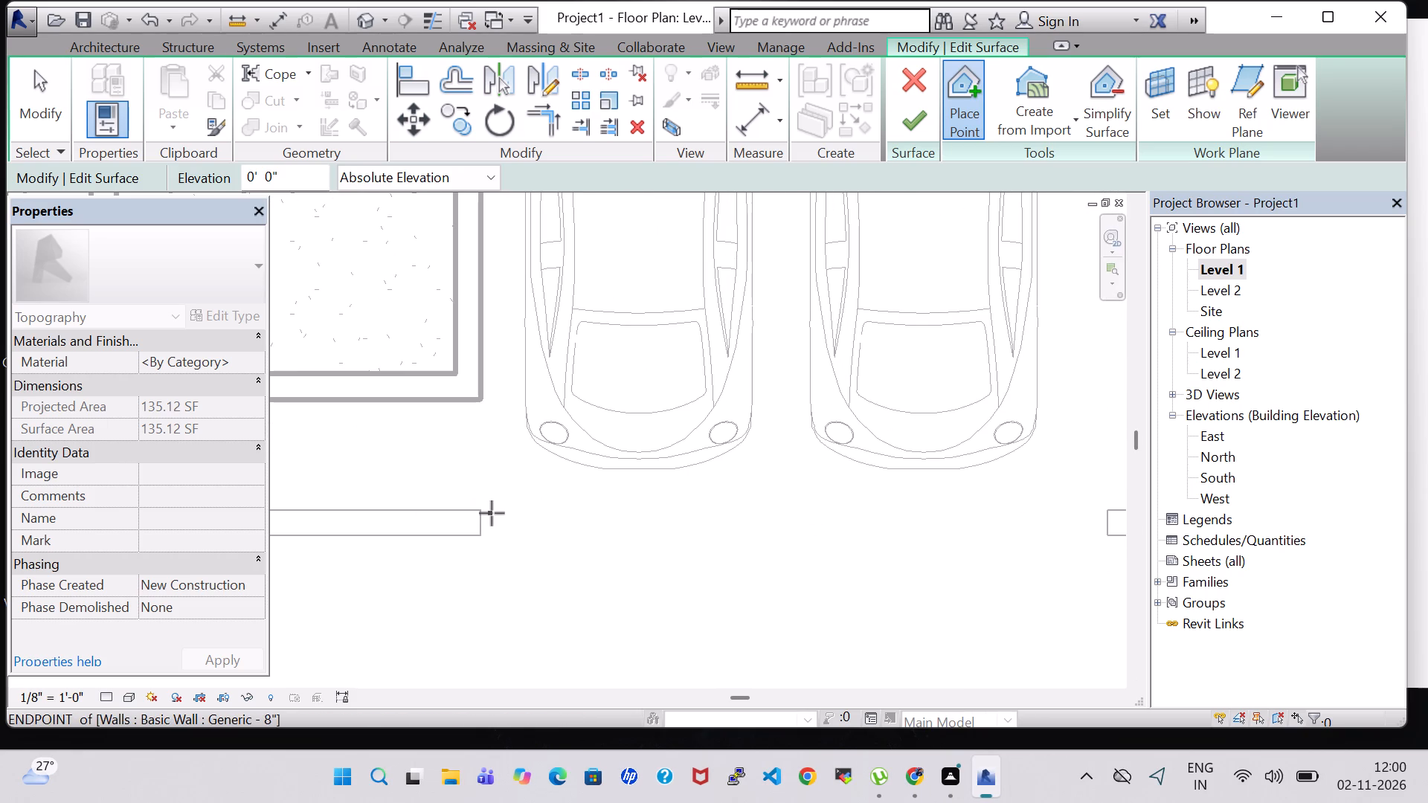
click(477, 511)
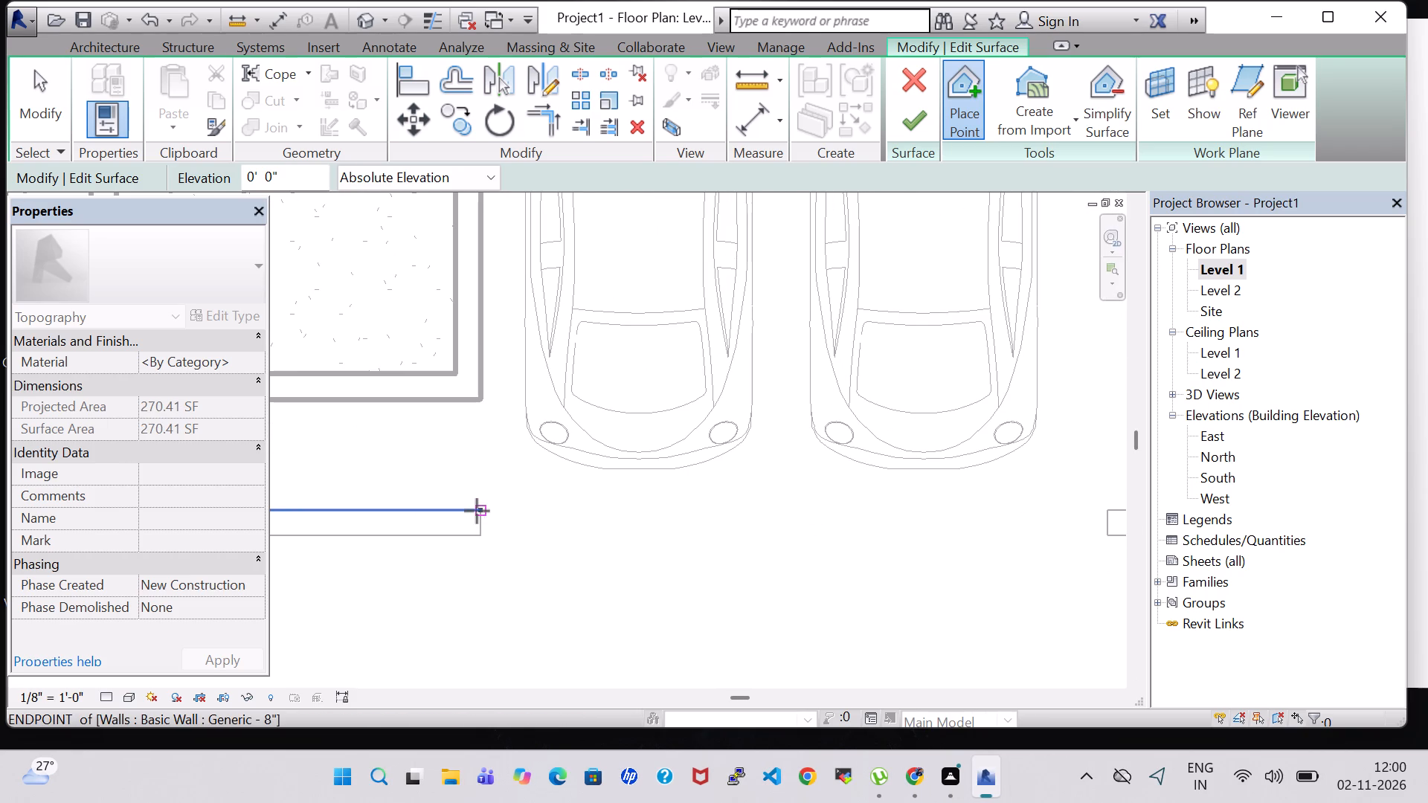
middle_drag(489, 287, 496, 516)
scroll(499, 353, up, 1)
middle_drag(499, 353, 486, 506)
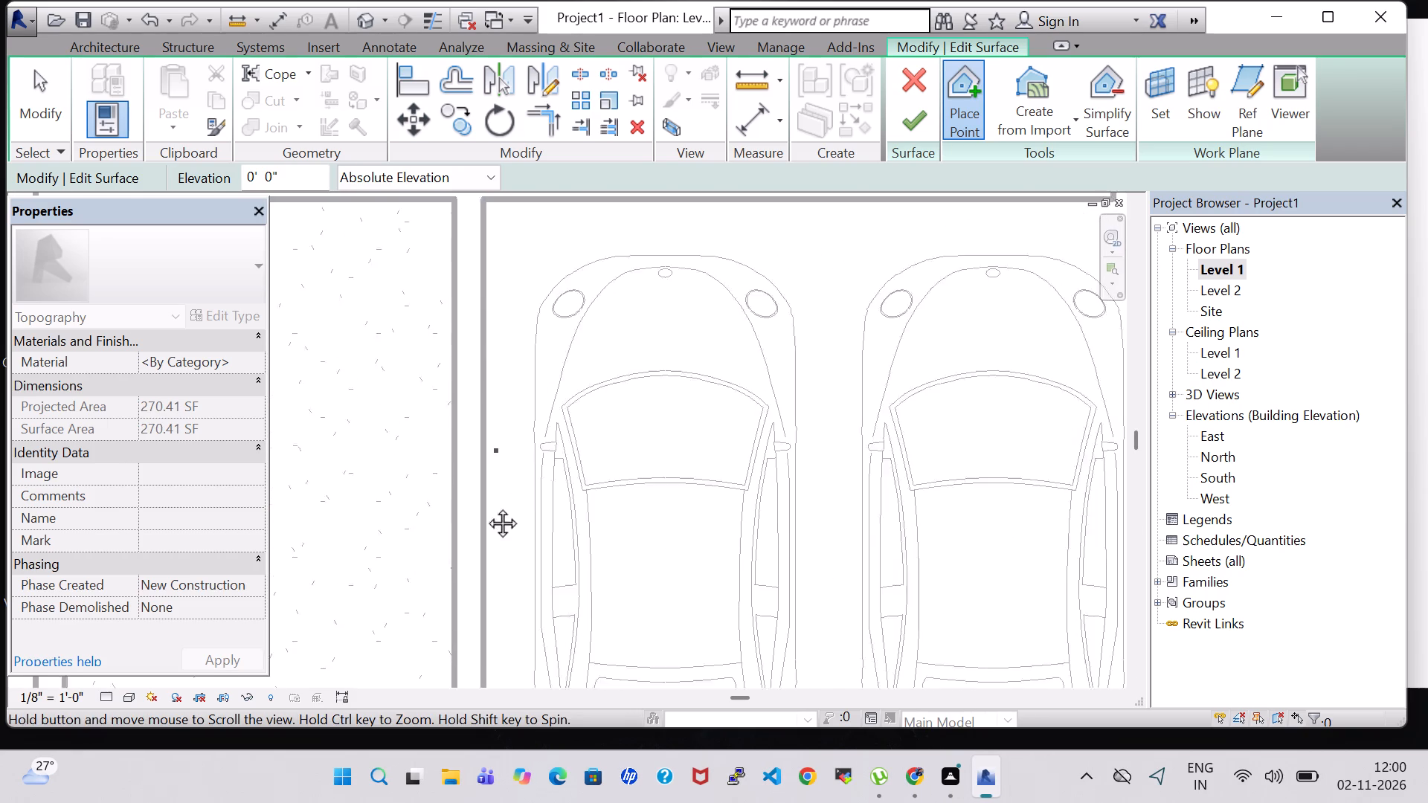
middle_drag(486, 506, 477, 621)
click(468, 369)
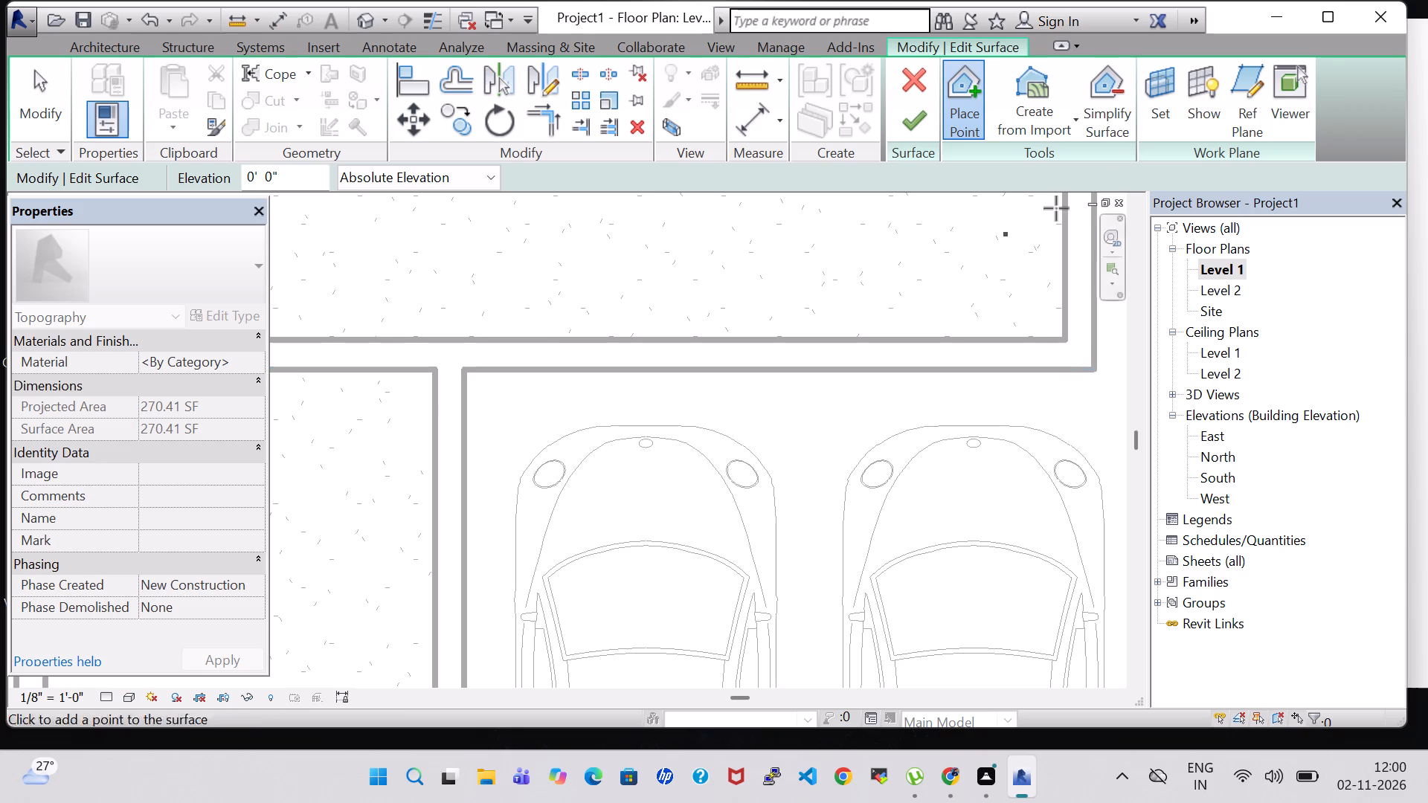
click(913, 127)
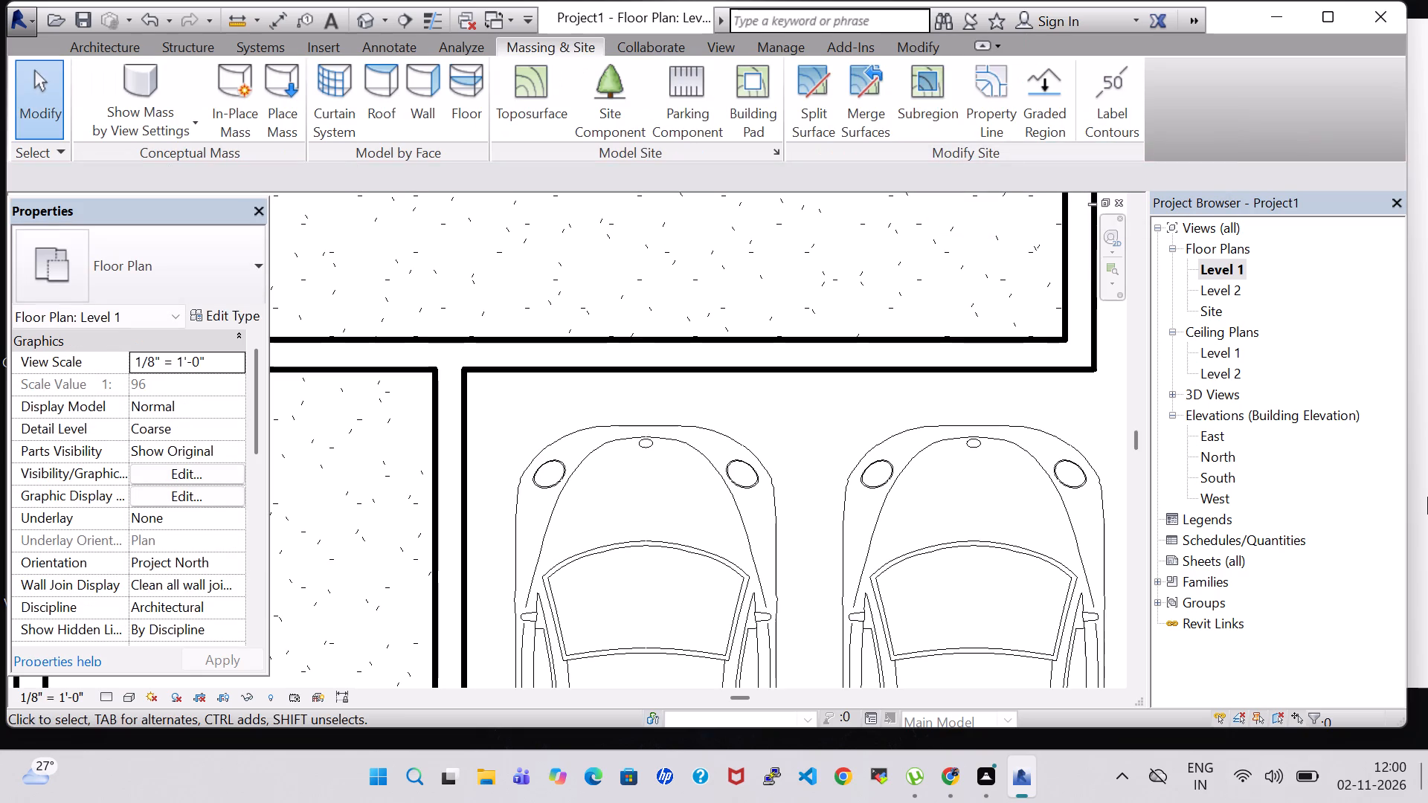
Edit the green east strip toposurface in 3D, adding a 0' 0" point at the parking surface's boundary-wall corner to close the gap.
click(350, 20)
click(364, 24)
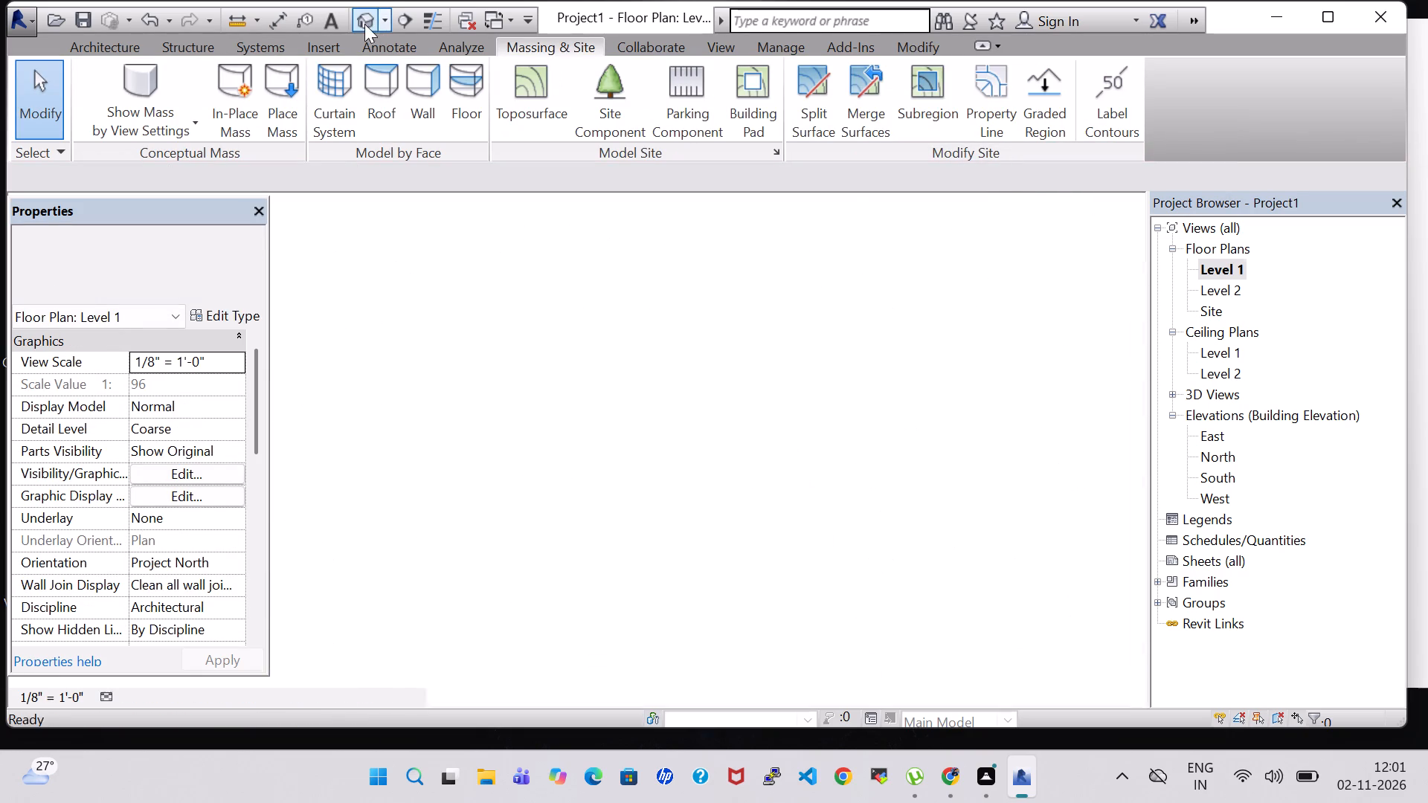
scroll(860, 578, down, 3)
scroll(928, 574, down, 1)
middle_drag(928, 574, 889, 578)
shift+middle_drag(885, 578, 834, 594)
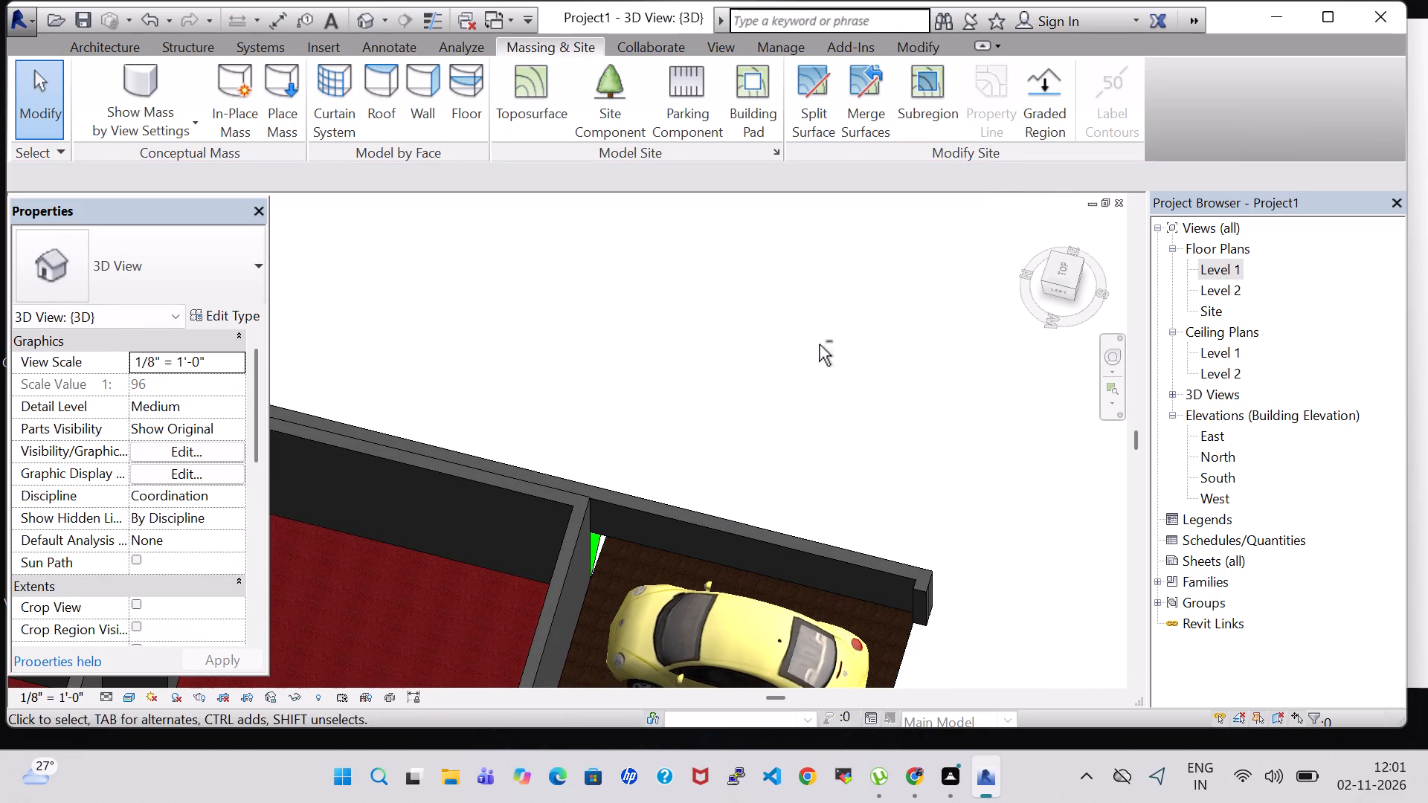
shift+middle_click(819, 344)
shift+middle_drag(819, 346, 824, 496)
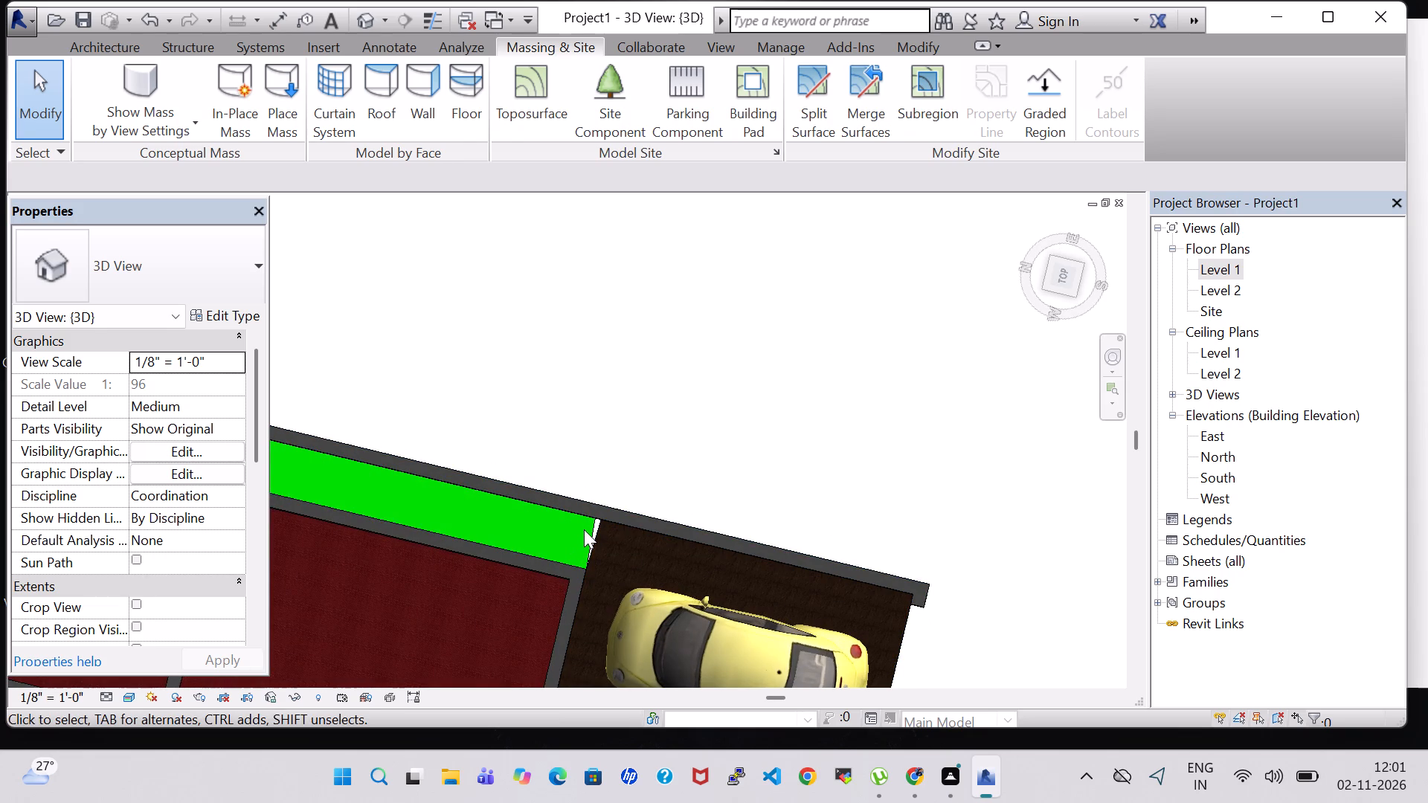
double_click(585, 529)
click(900, 102)
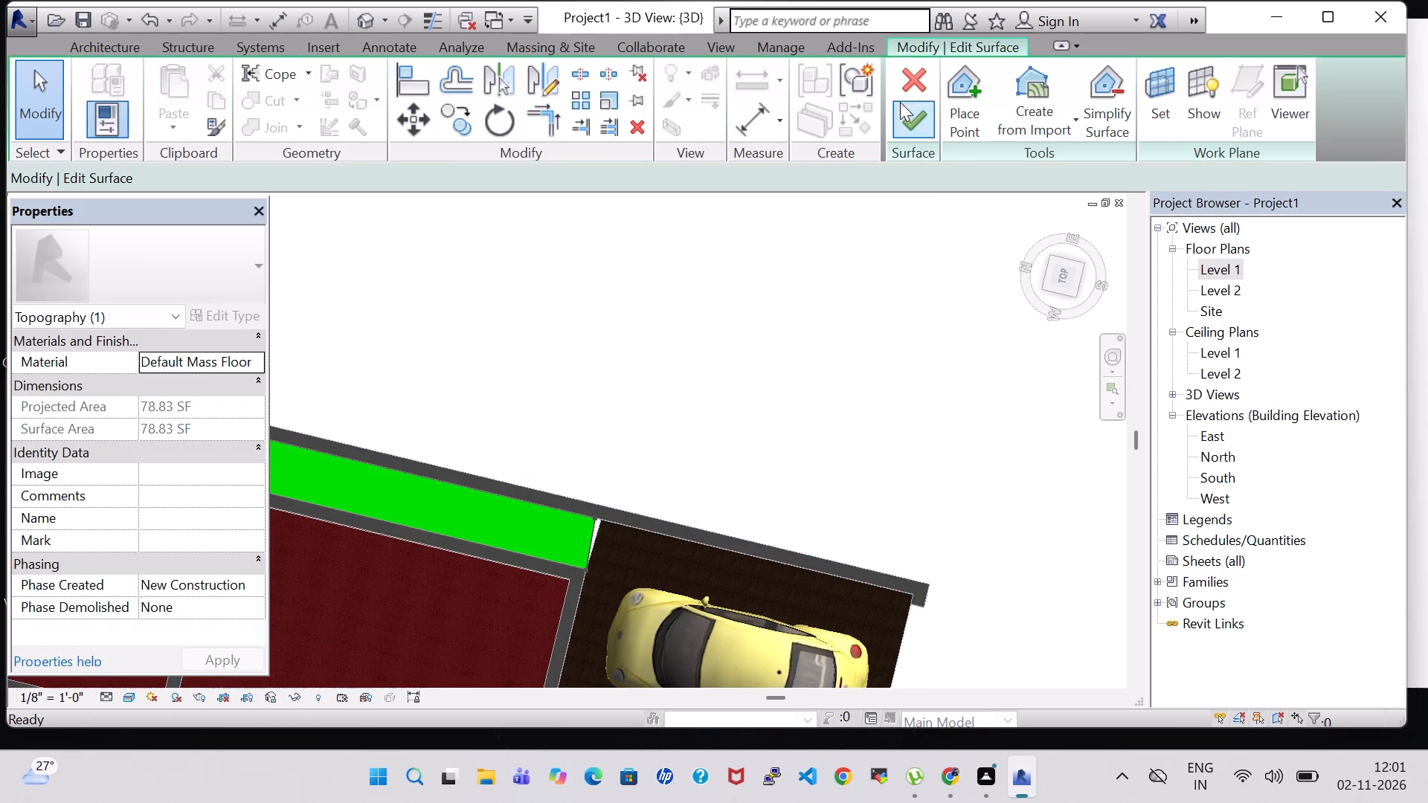
scroll(616, 558, up, 4)
click(960, 103)
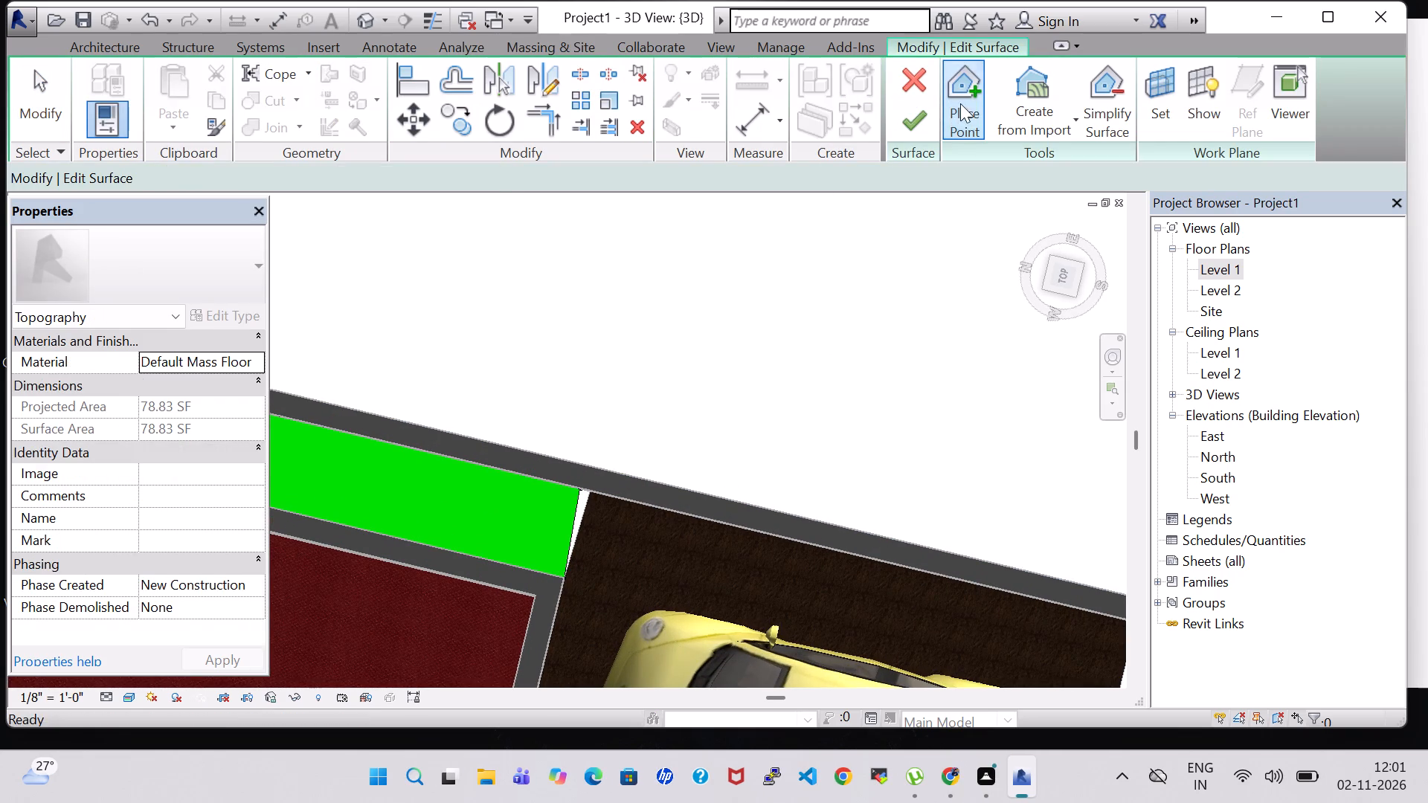
scroll(542, 515, up, 11)
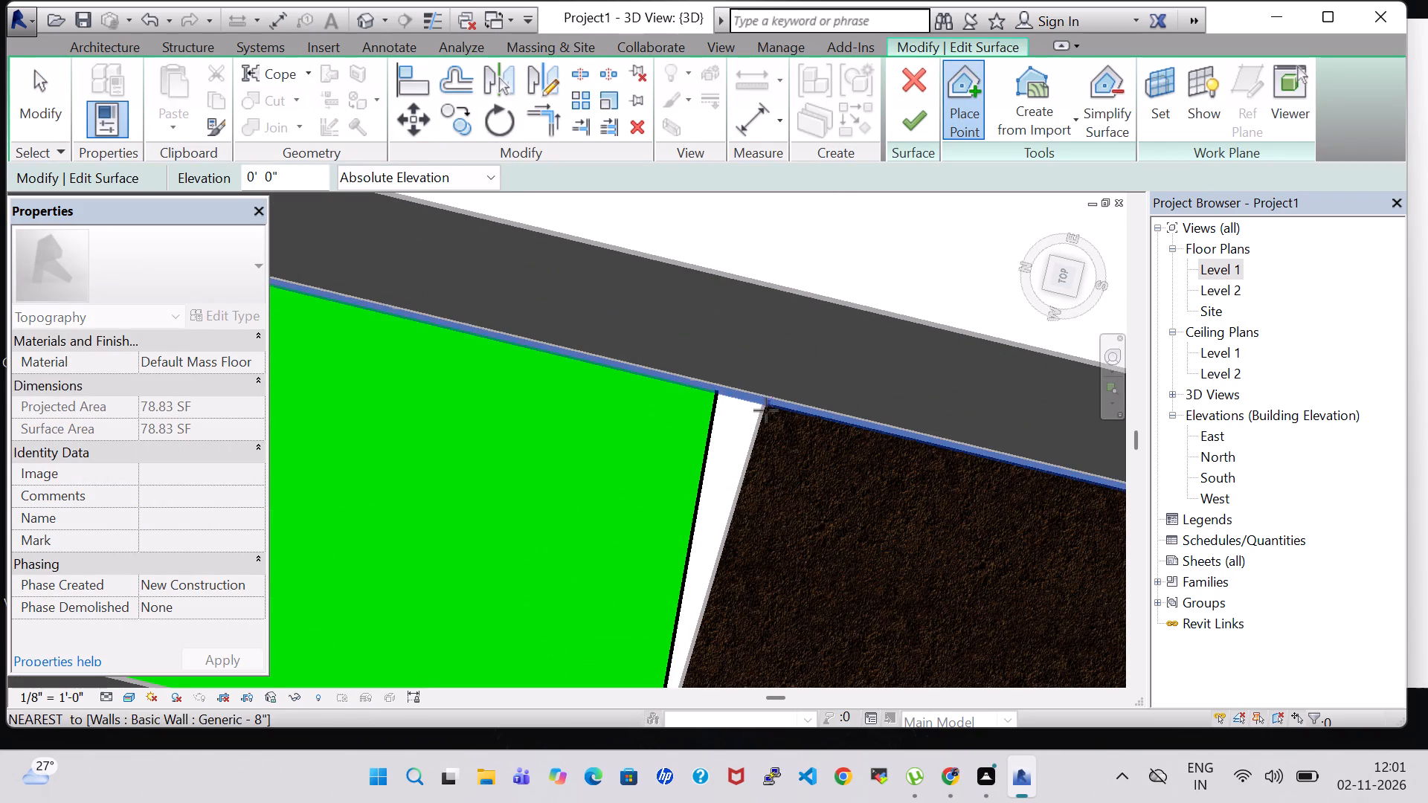
click(760, 409)
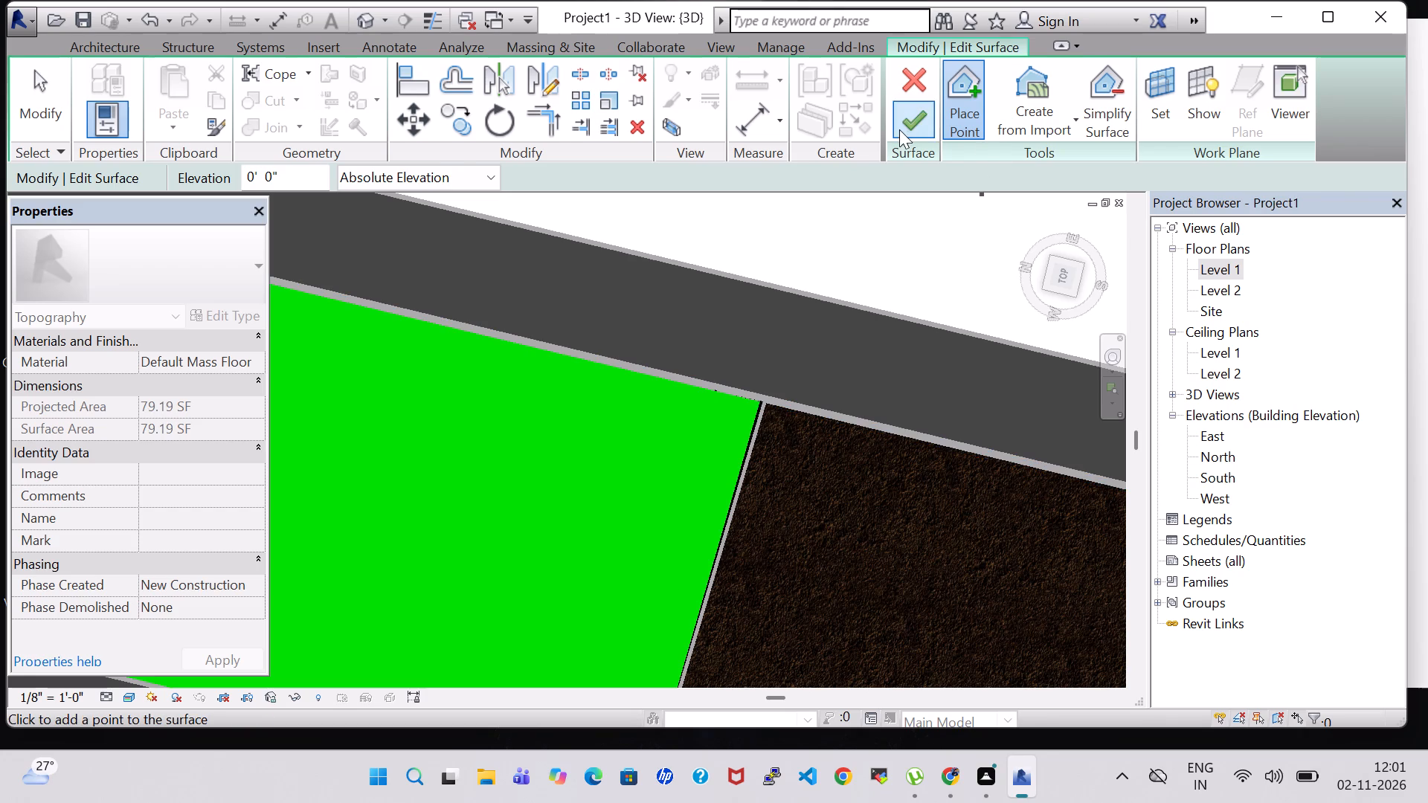
click(899, 129)
Examine the whole house, the surrounding toposurfaces and the parking area from above and from several 3D angles.
scroll(866, 474, down, 18)
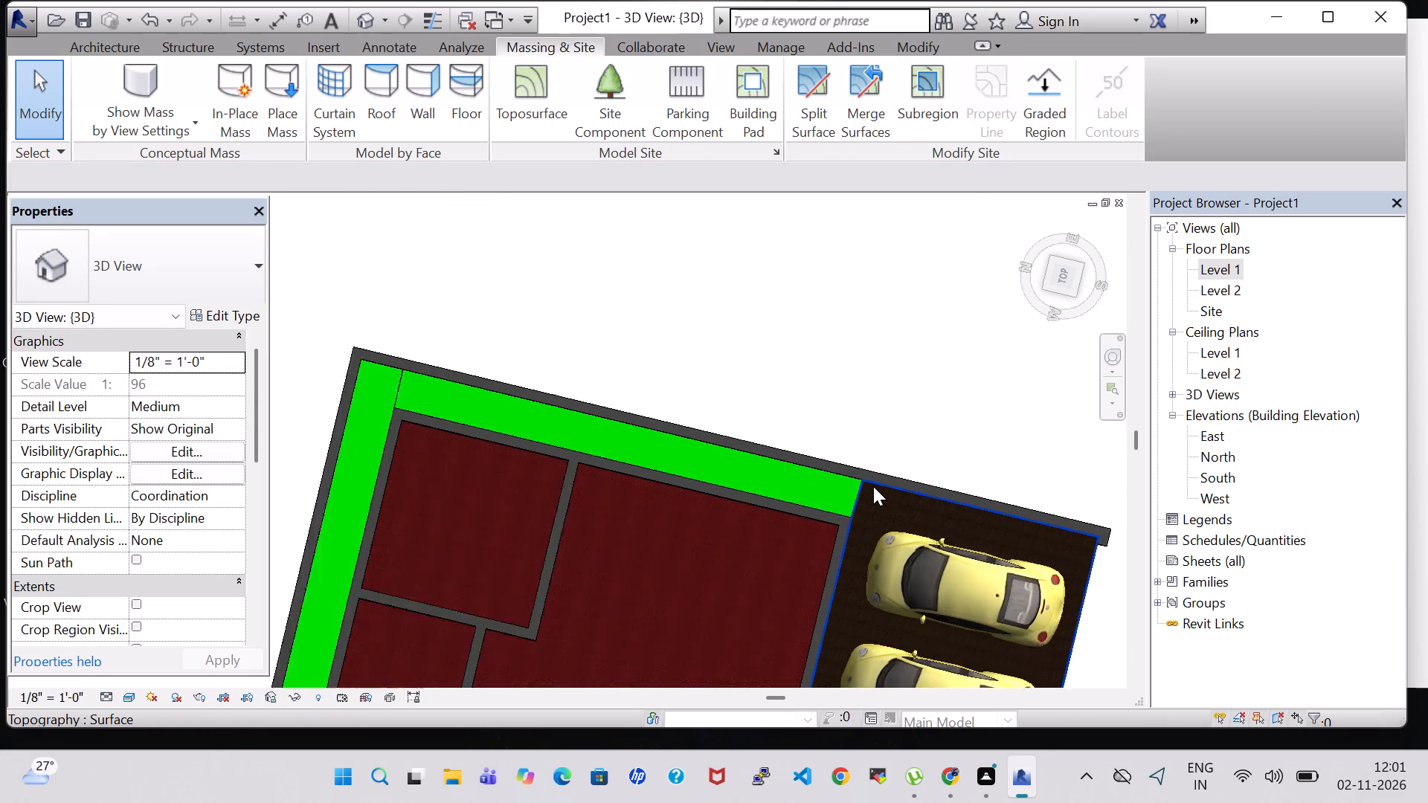
scroll(873, 486, down, 2)
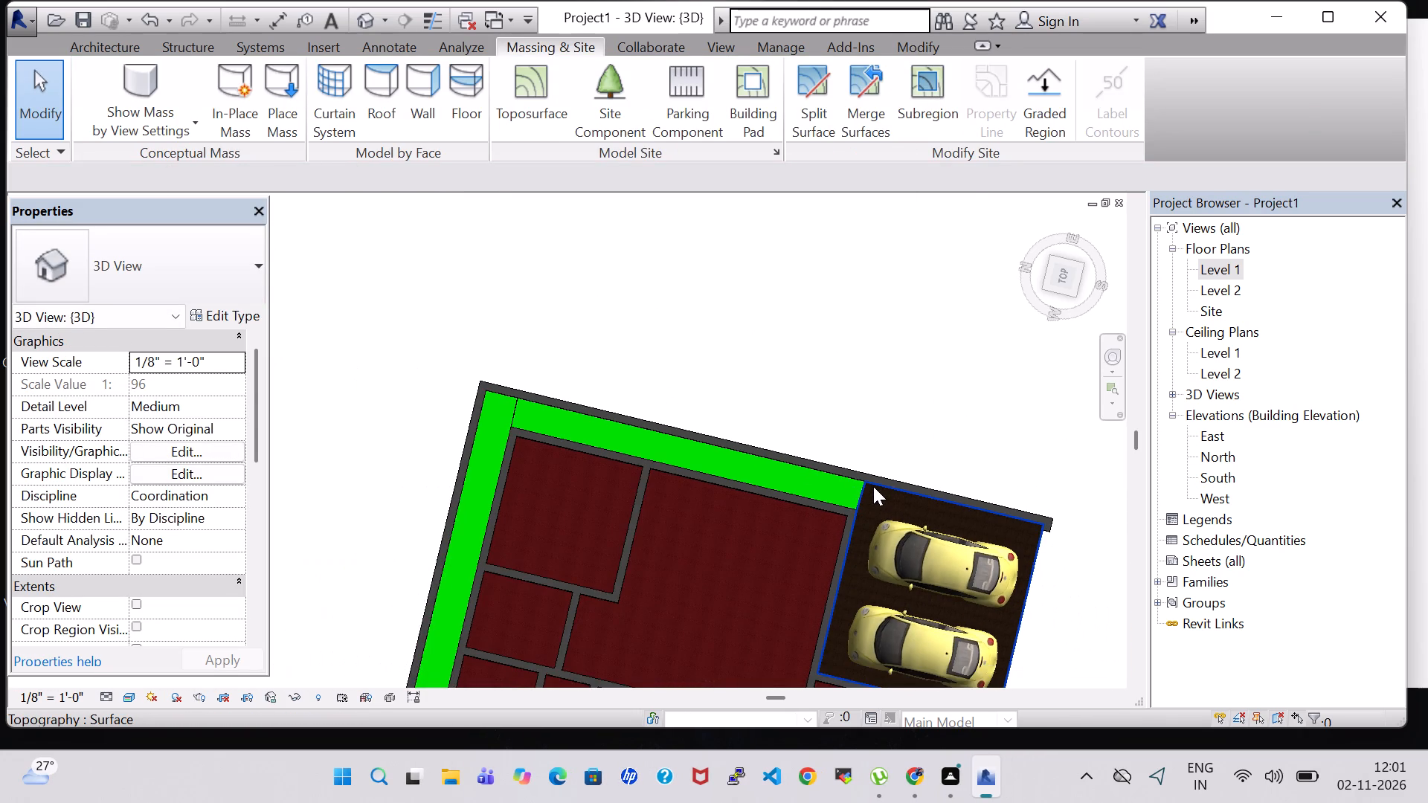
shift+middle_drag(1032, 595, 1065, 673)
shift+middle_click(1065, 673)
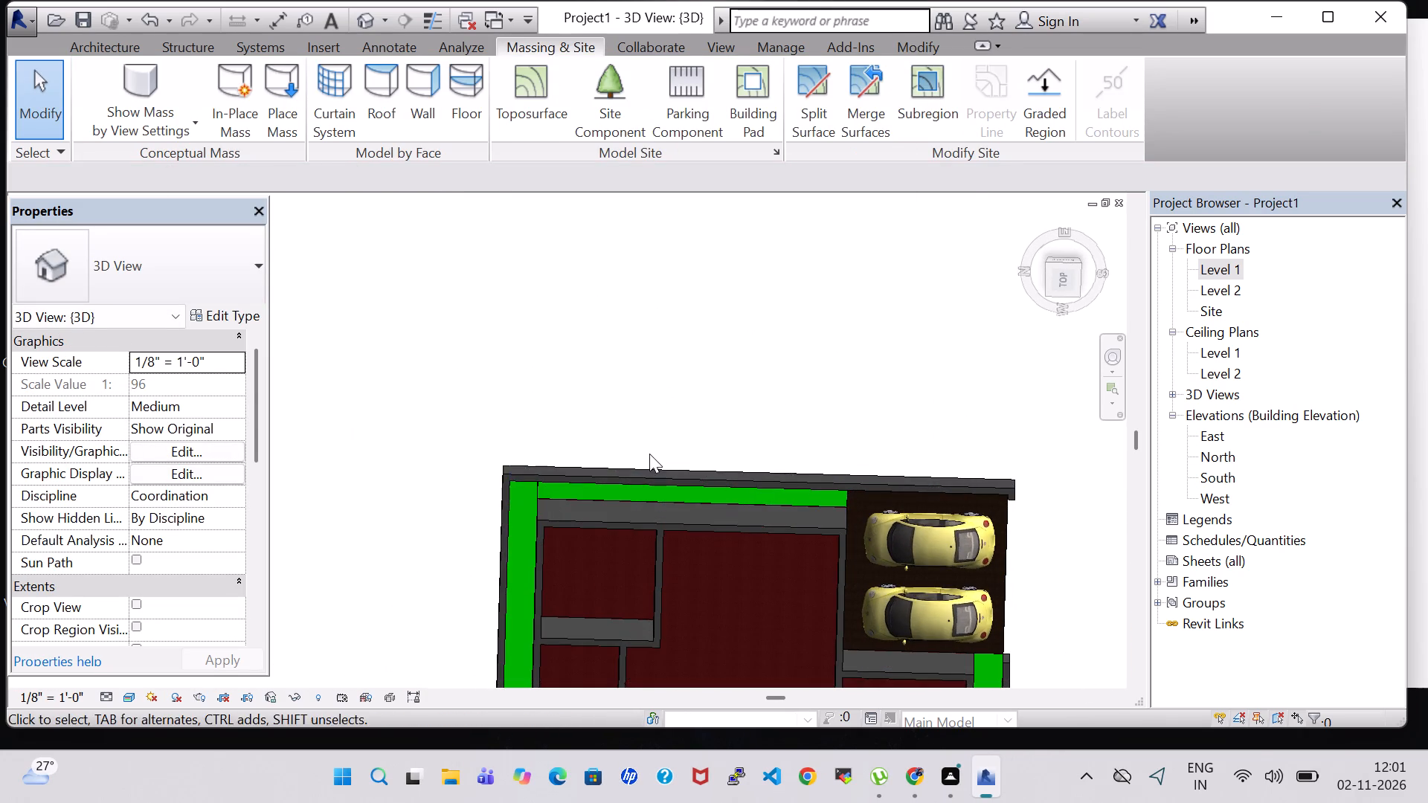
shift+middle_drag(649, 454, 761, 417)
shift+middle_drag(761, 417, 595, 403)
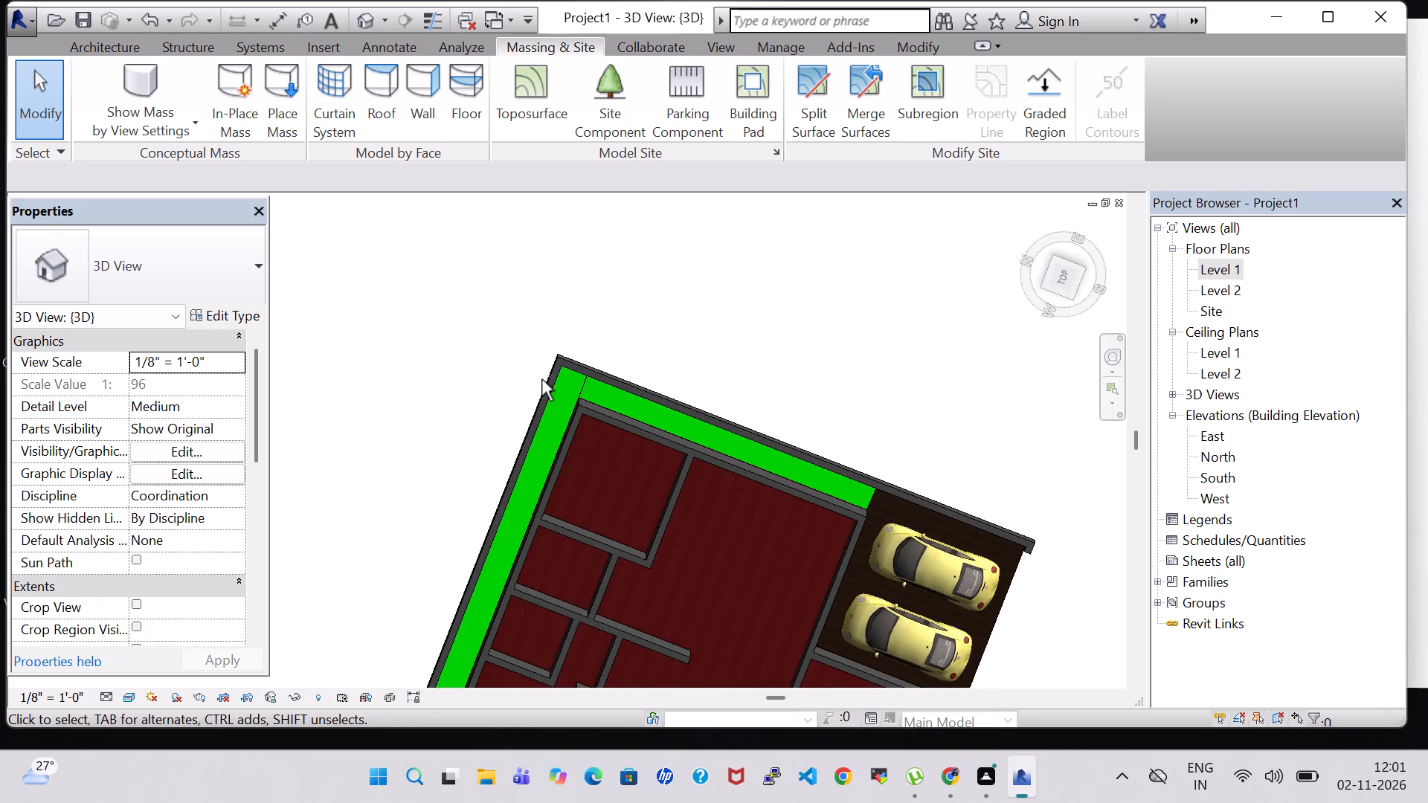
shift+middle_drag(878, 322, 794, 319)
shift+middle_click(702, 284)
shift+middle_drag(930, 326, 834, 315)
shift+middle_click(833, 306)
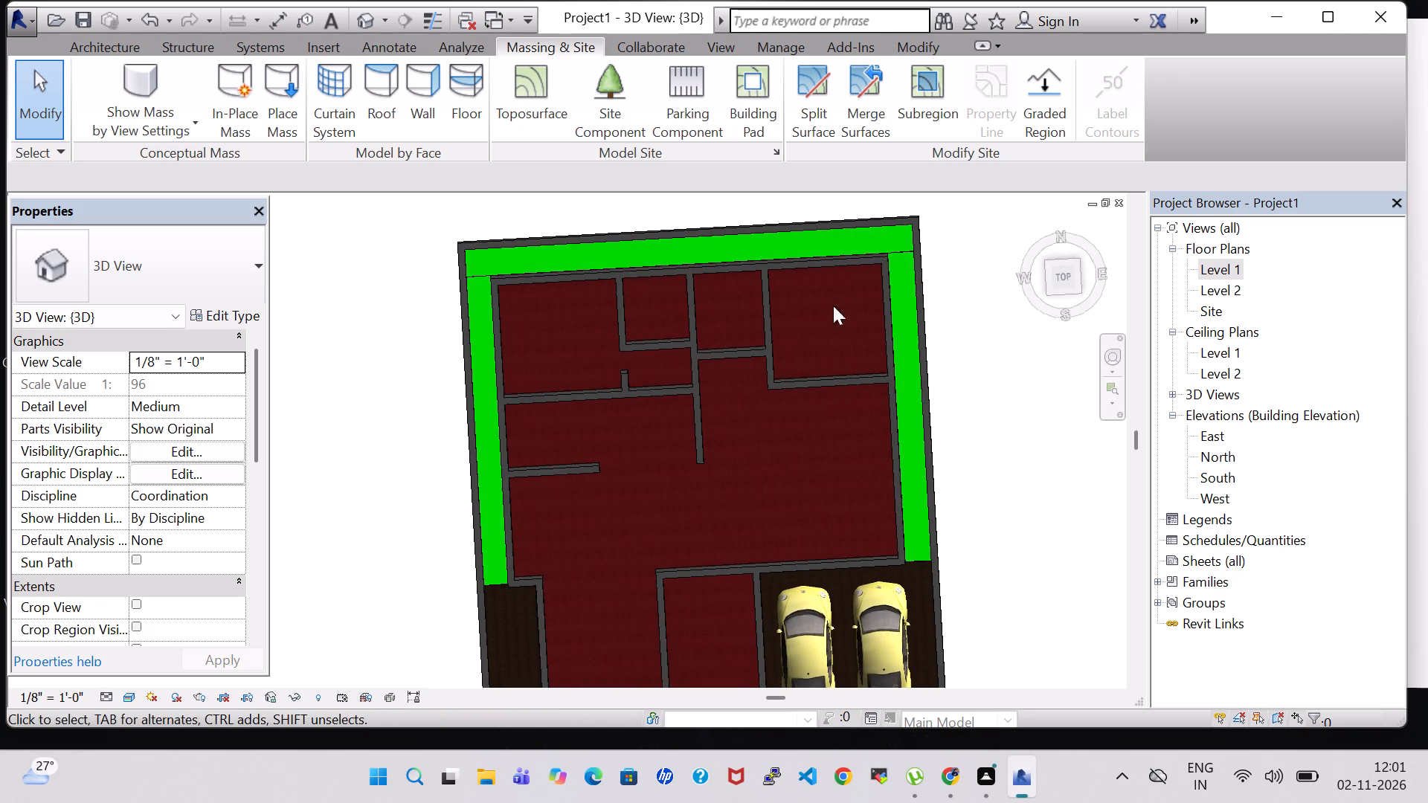
scroll(973, 477, down, 2)
shift+middle_drag(984, 550, 991, 574)
middle_drag(991, 574, 980, 595)
shift+middle_click(942, 326)
shift+middle_click(942, 326)
shift+middle_drag(942, 326, 942, 294)
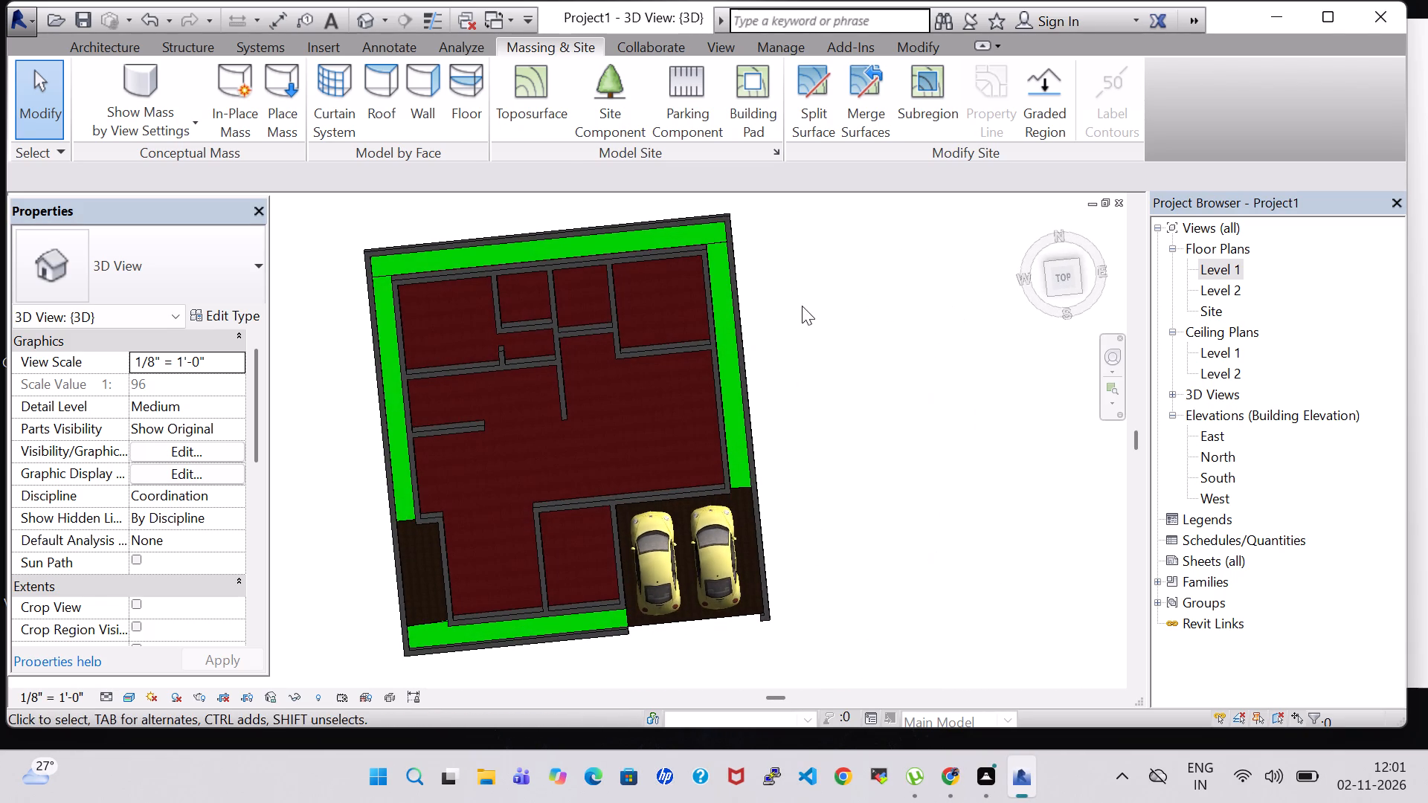
shift+middle_drag(802, 306, 806, 339)
shift+middle_drag(950, 454, 920, 447)
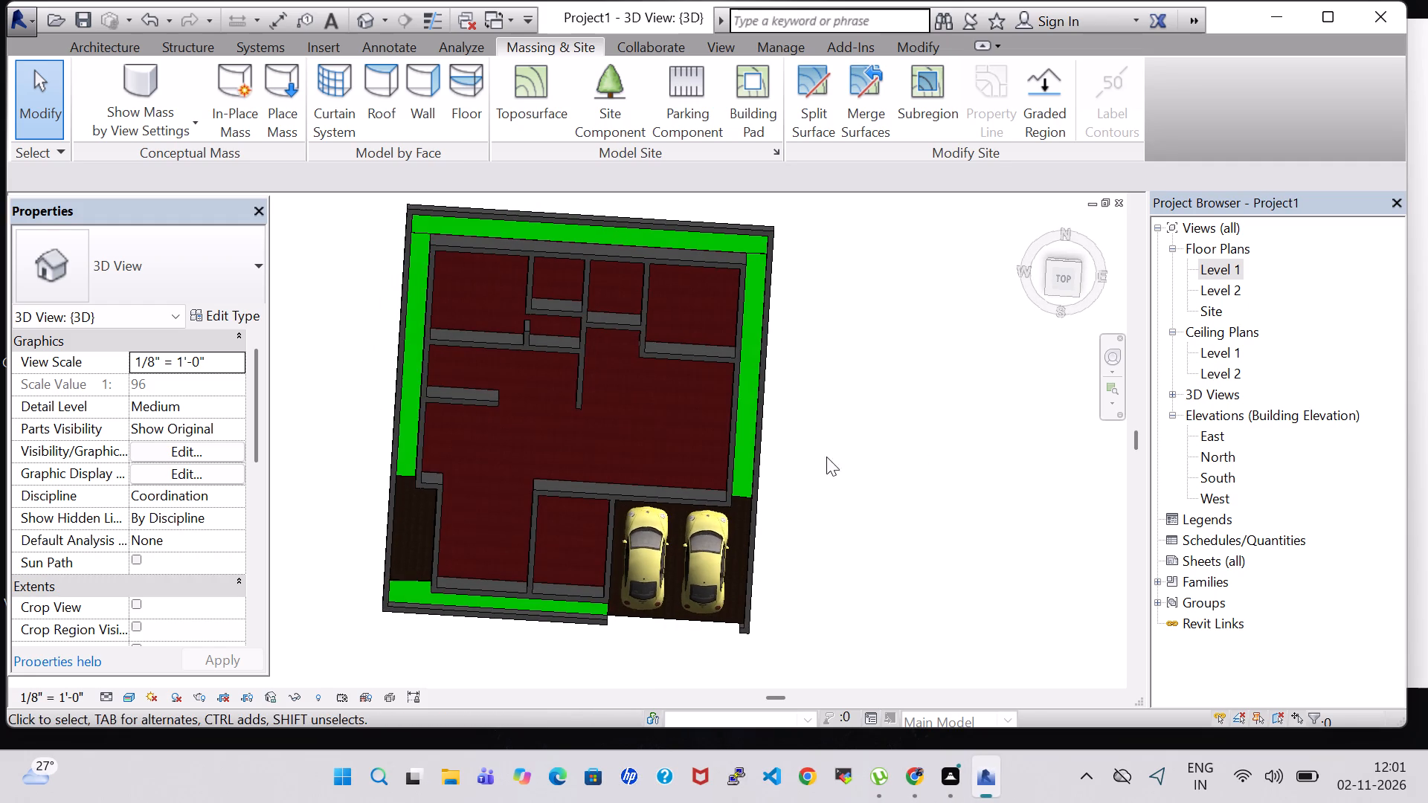
middle_drag(819, 457, 948, 464)
shift+middle_drag(967, 465, 973, 445)
shift+middle_drag(973, 436, 950, 413)
middle_drag(962, 540, 985, 531)
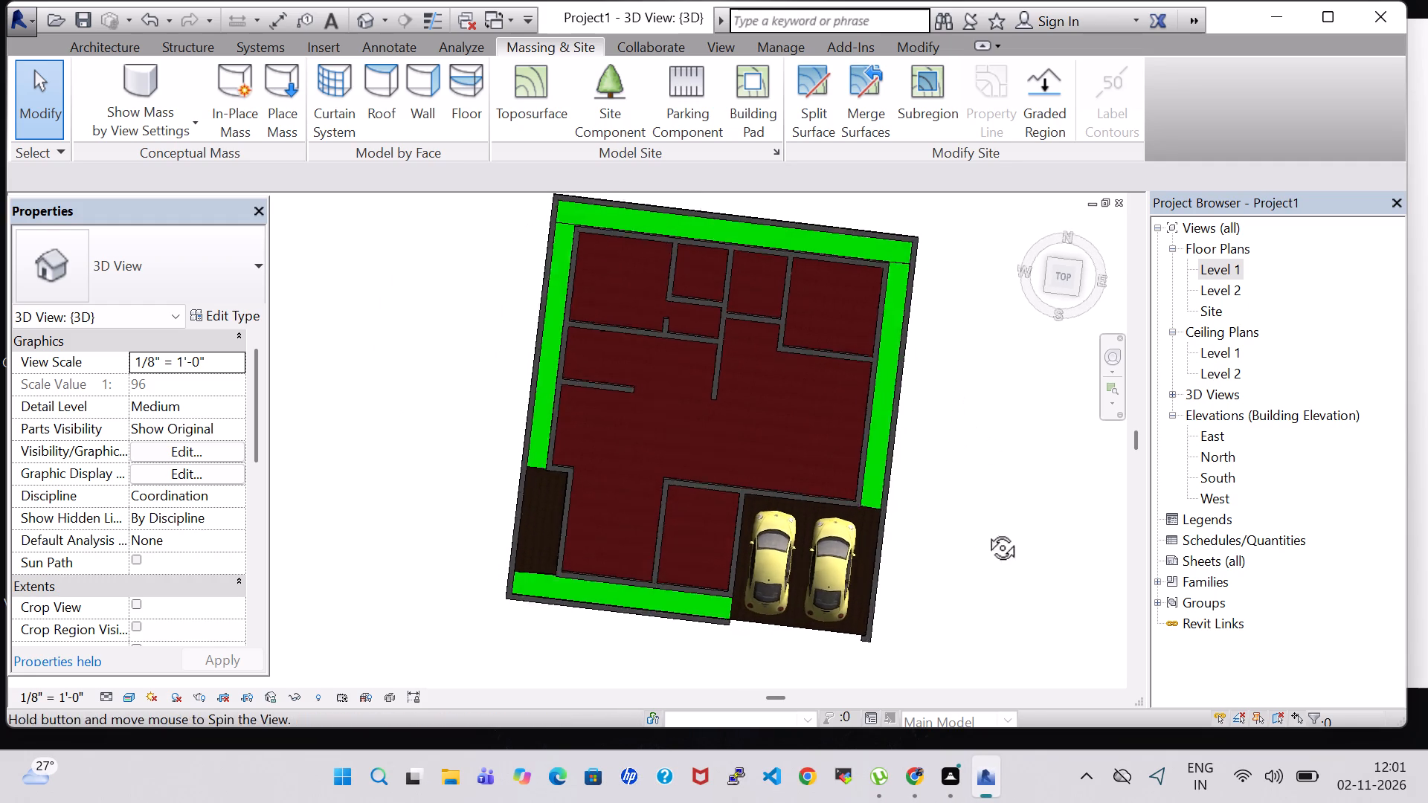
middle_drag(985, 531, 992, 506)
scroll(966, 456, up, 1)
middle_drag(968, 426, 974, 428)
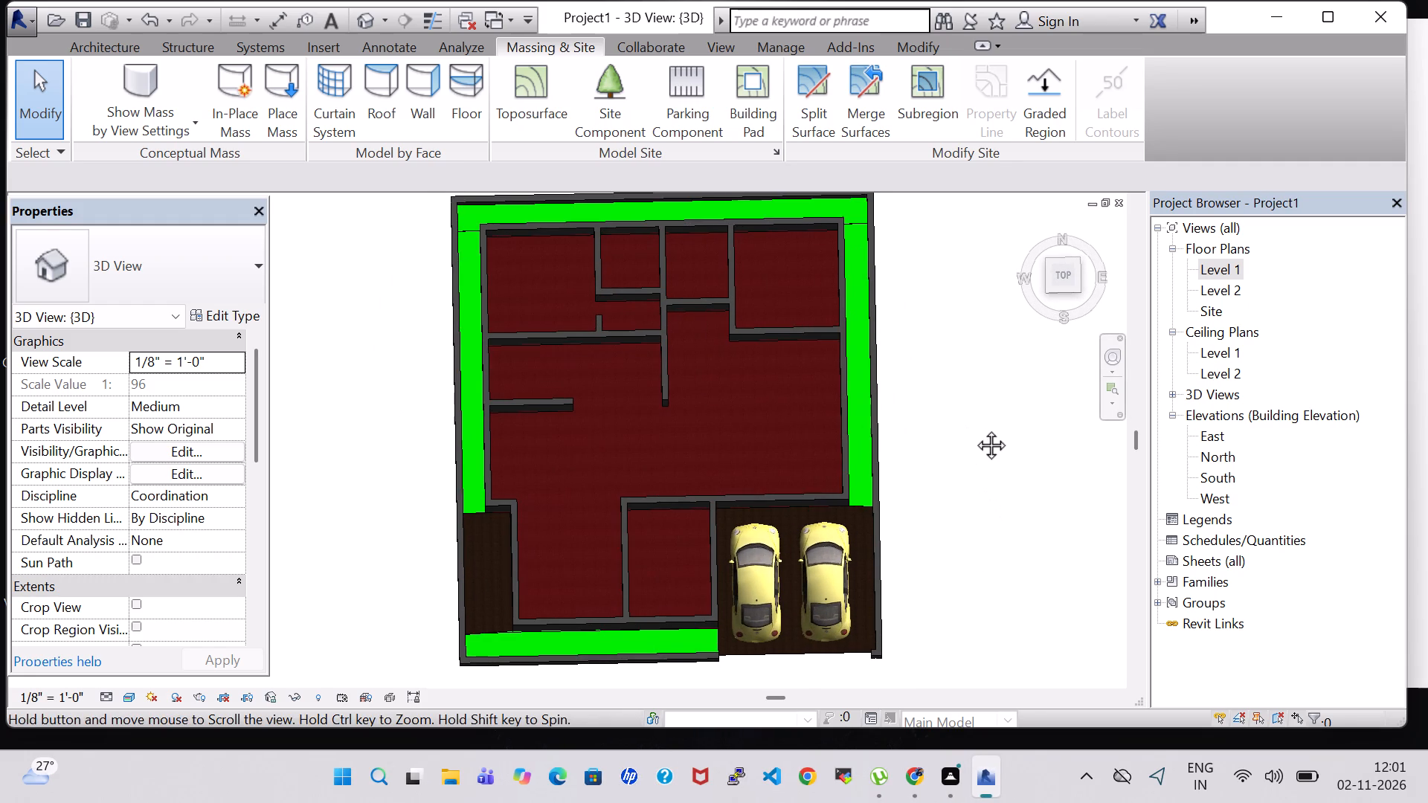
middle_drag(974, 428, 977, 451)
shift+middle_drag(977, 451, 965, 451)
shift+middle_drag(965, 451, 975, 453)
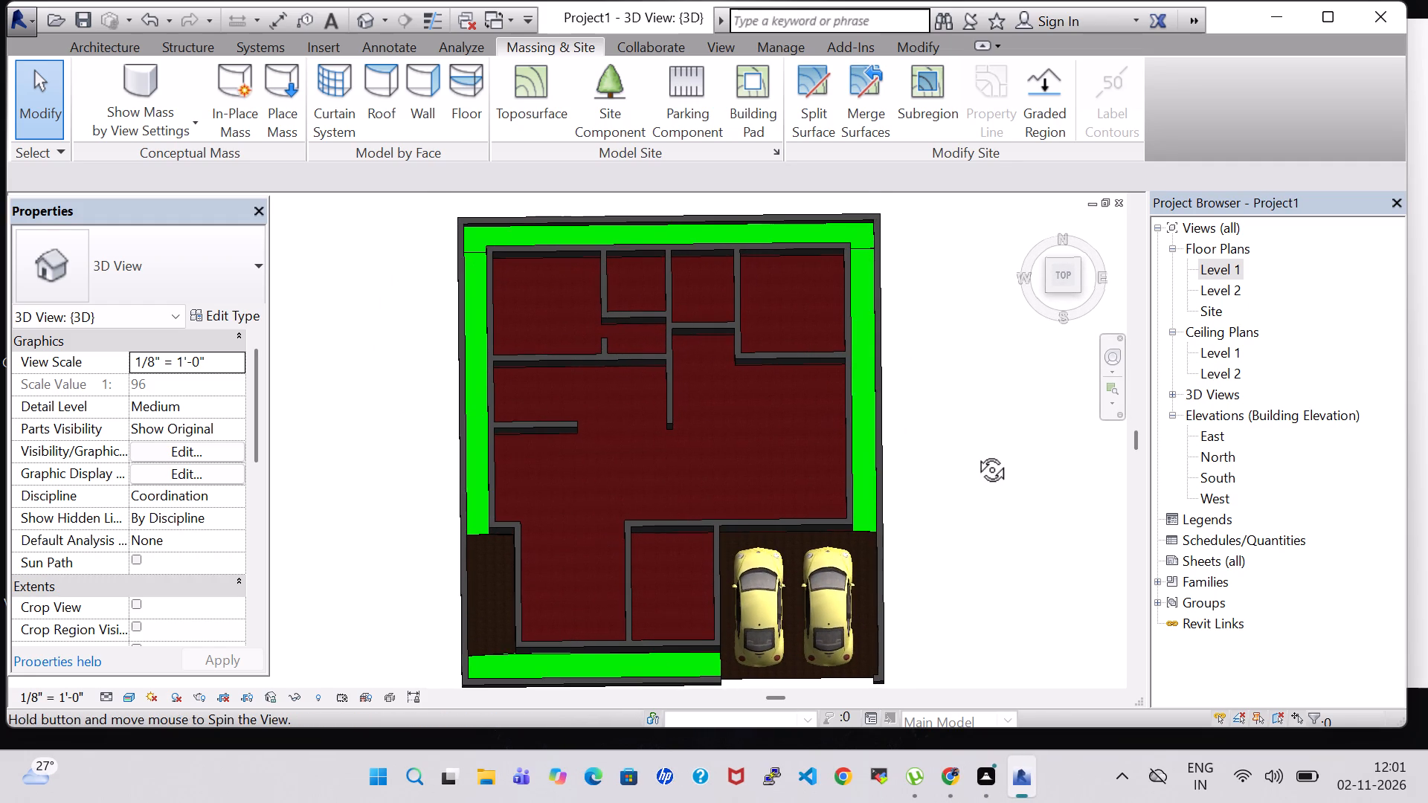
shift+middle_drag(975, 453, 974, 453)
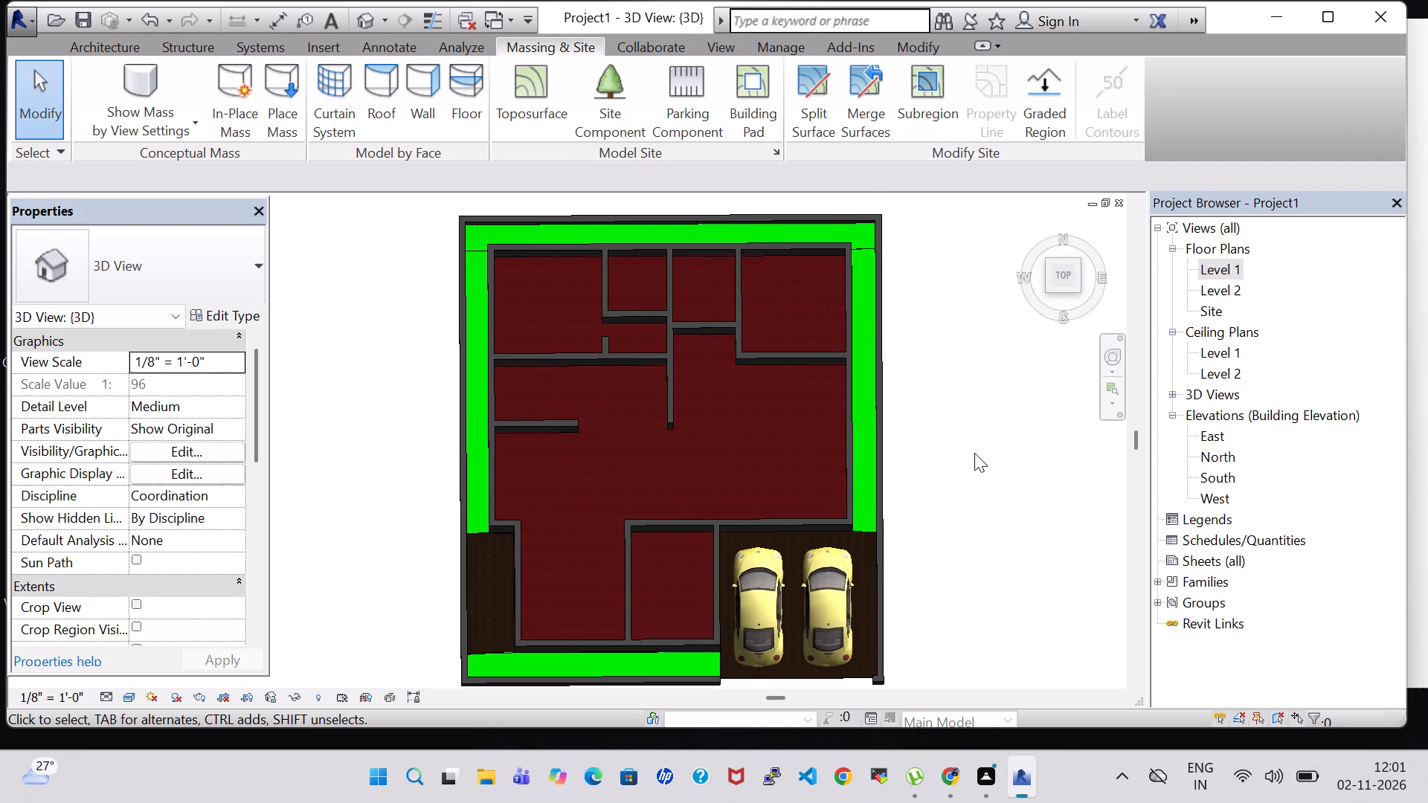
click(955, 456)
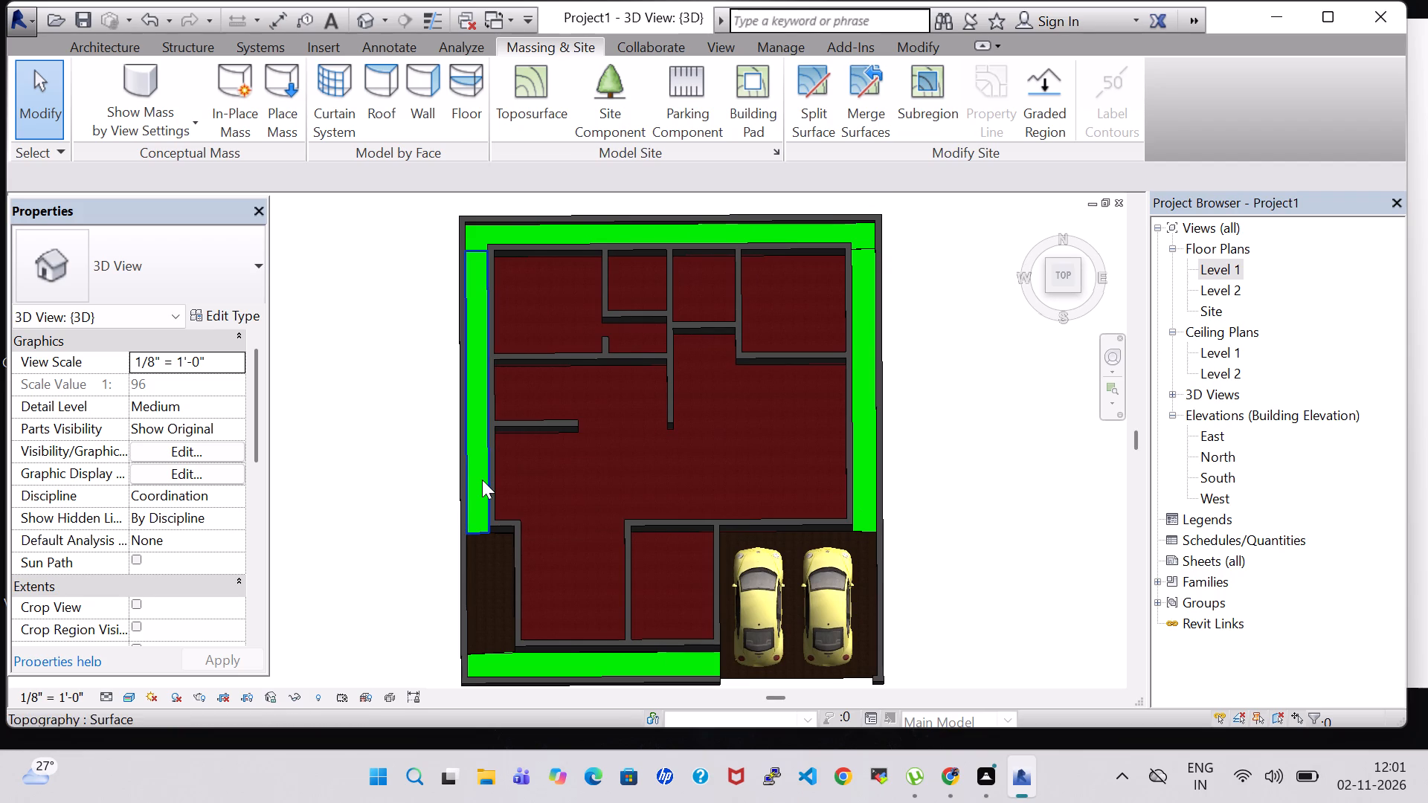
In the Level 1 plan, start a railing path with a line about 27' 8" along the south boundary wall's centerline to the southwest corner.
double_click(1213, 274)
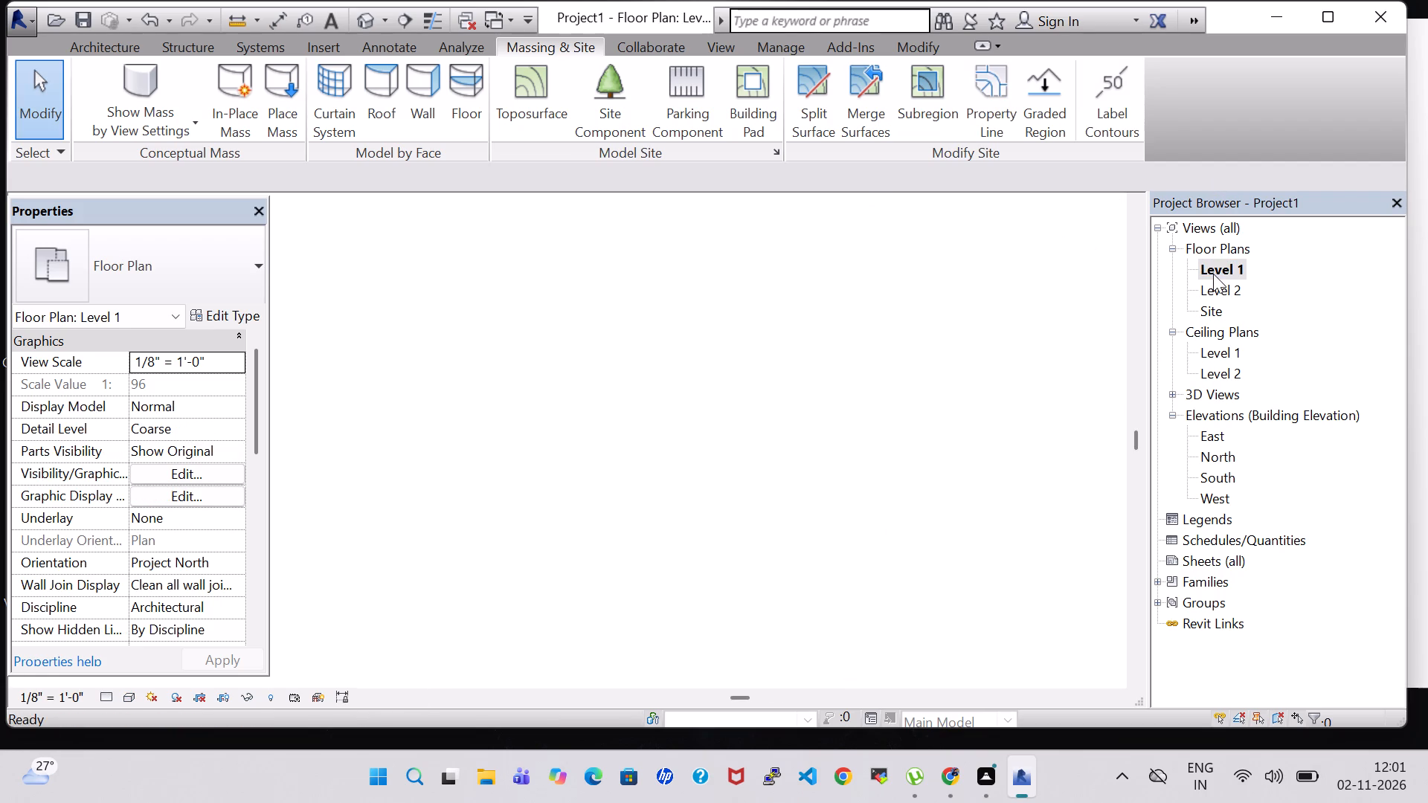
scroll(763, 373, down, 17)
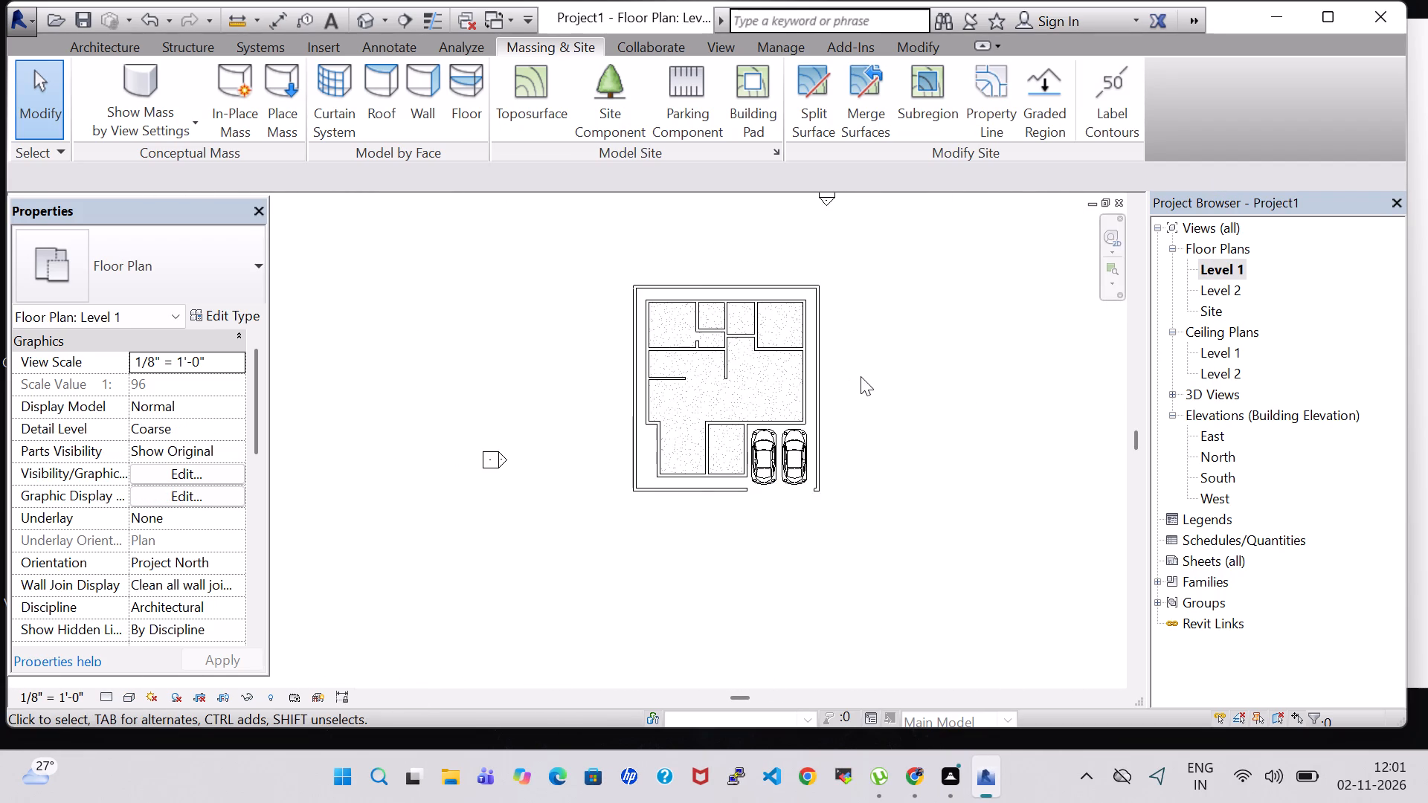
scroll(861, 376, up, 4)
click(94, 44)
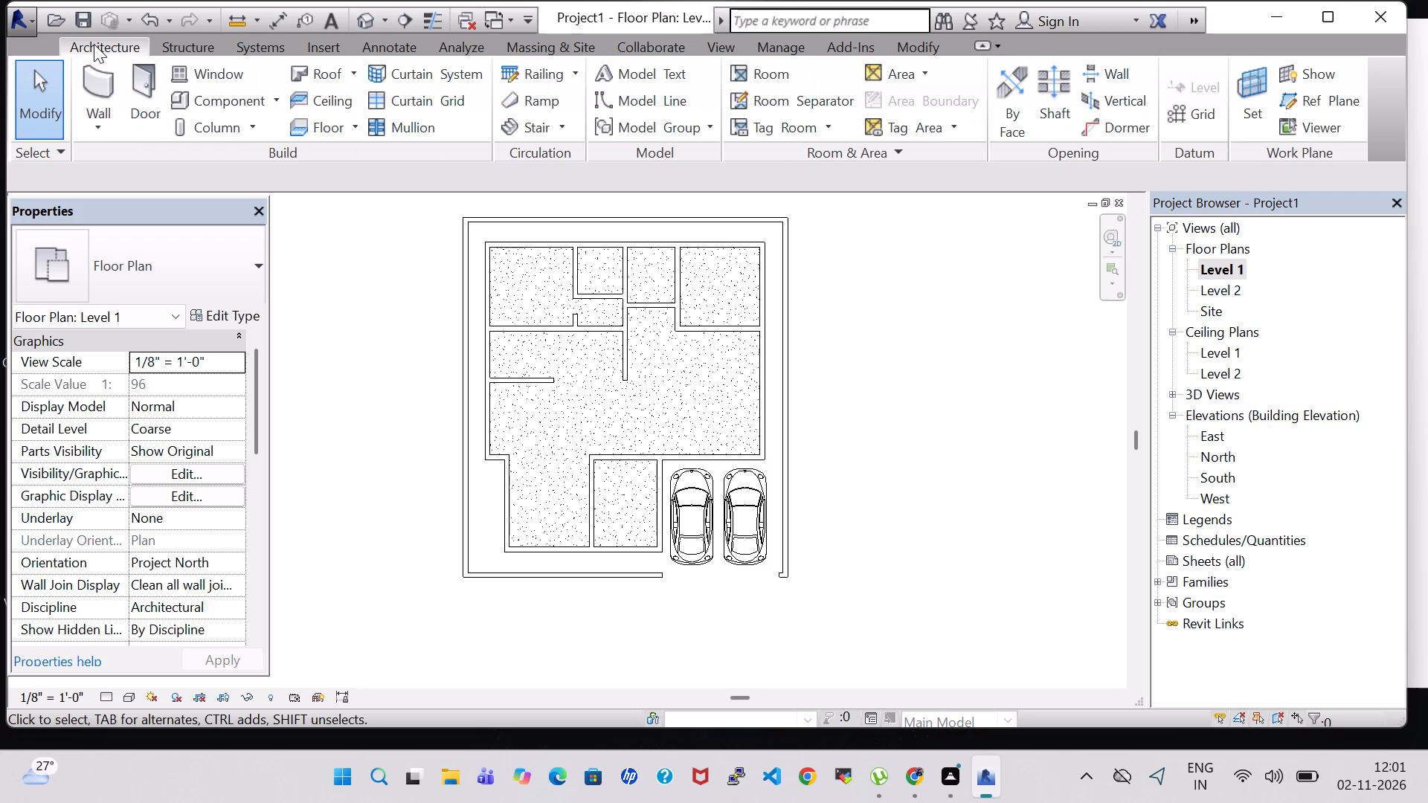
click(540, 71)
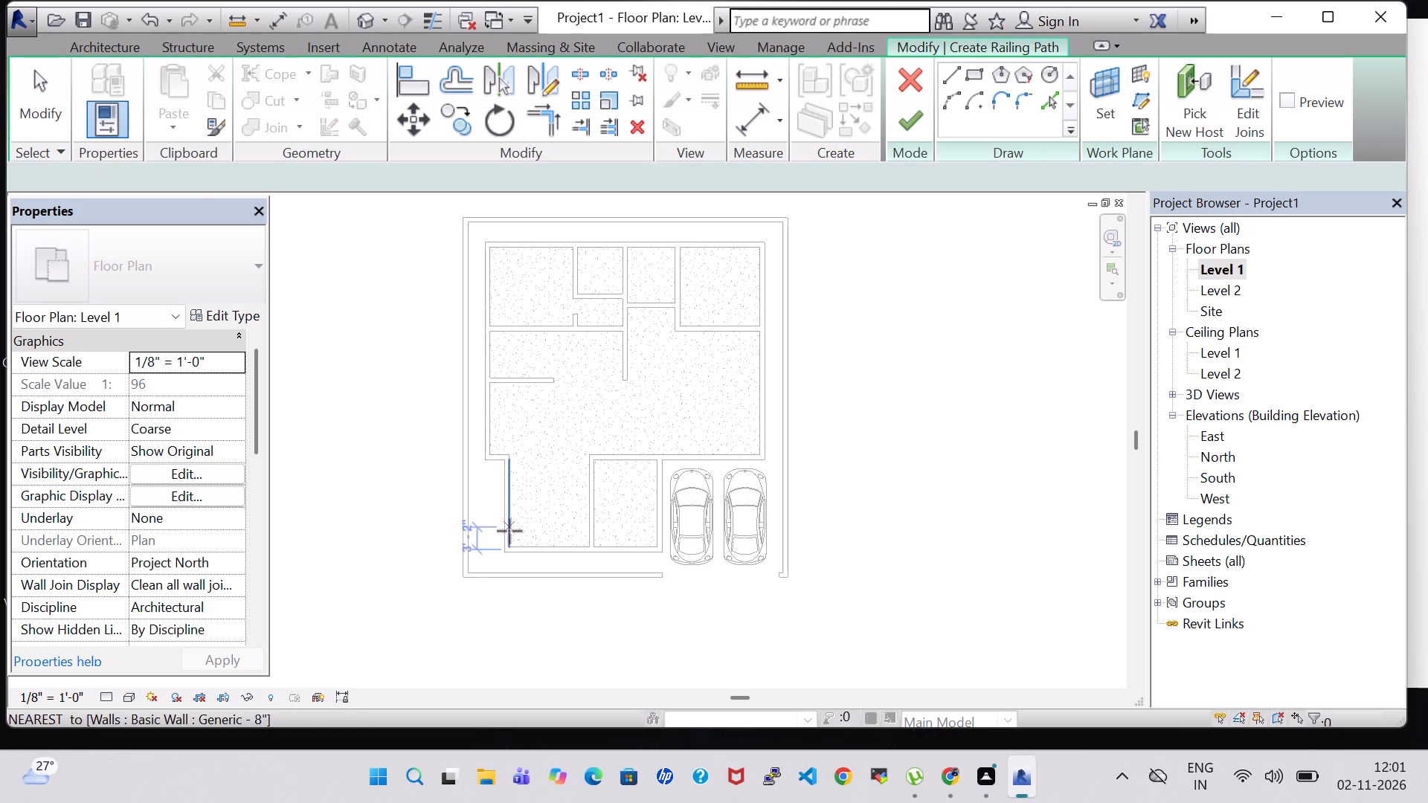
scroll(469, 571, up, 12)
scroll(815, 682, up, 4)
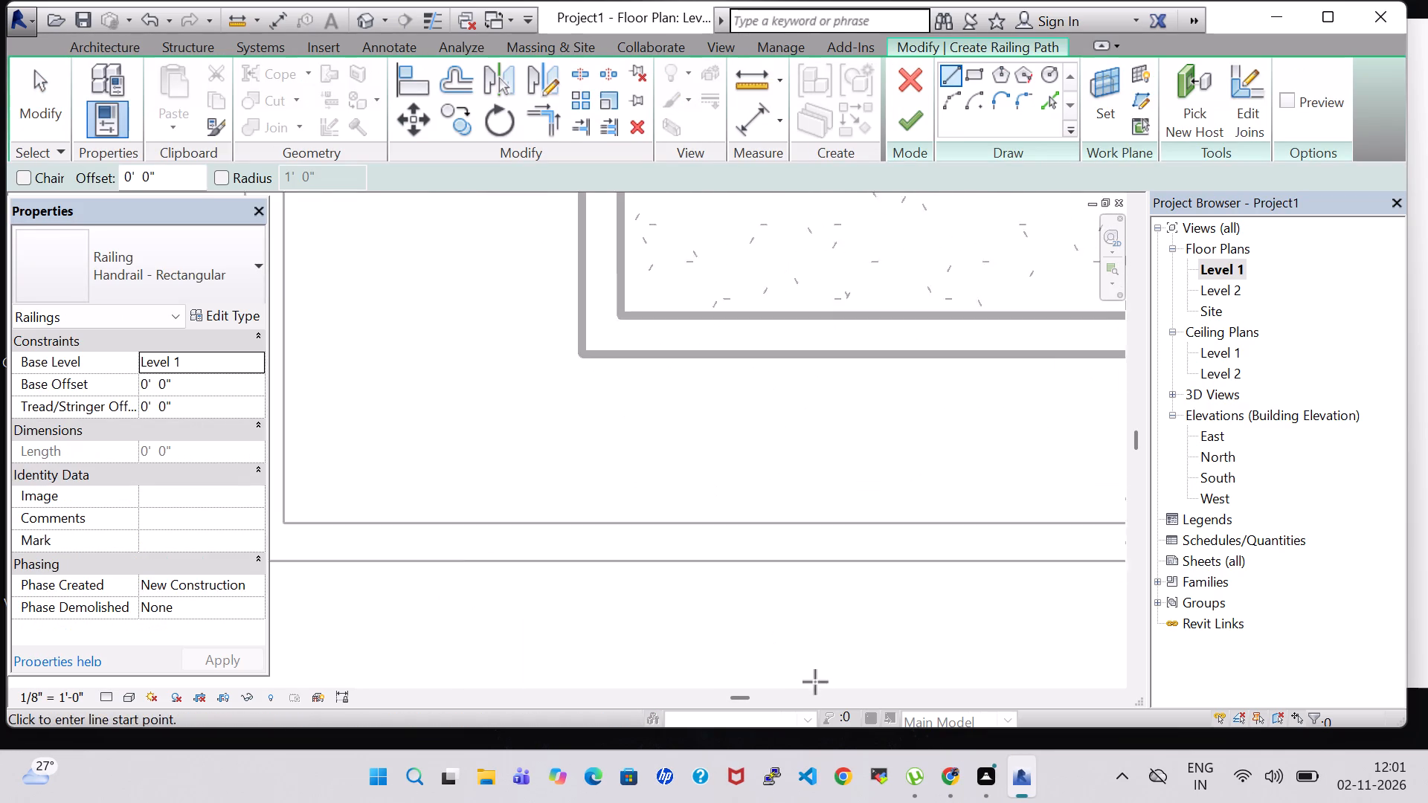
middle_drag(862, 542, 550, 546)
middle_drag(855, 526, 655, 532)
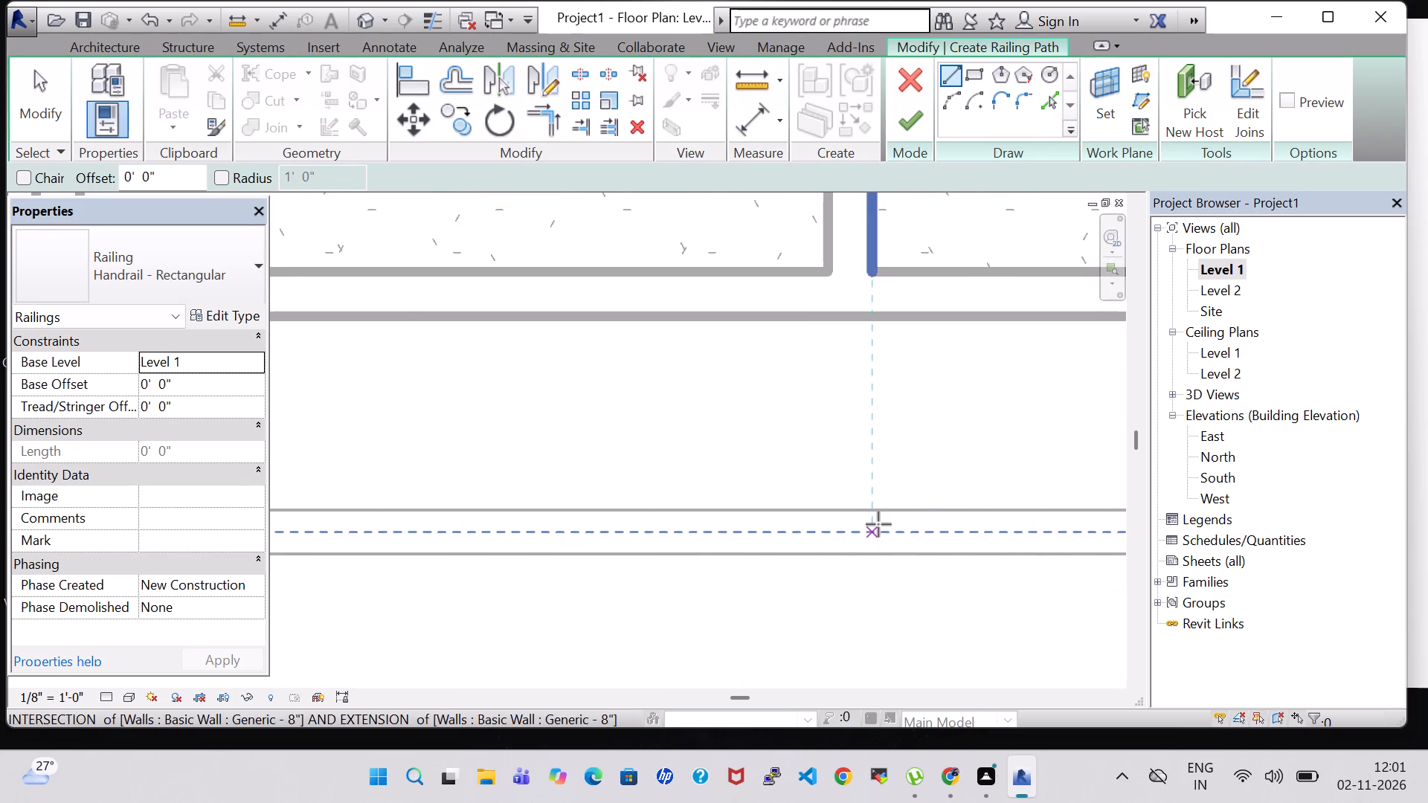
middle_drag(616, 536, 454, 558)
scroll(1058, 582, down, 8)
middle_drag(1035, 603, 762, 604)
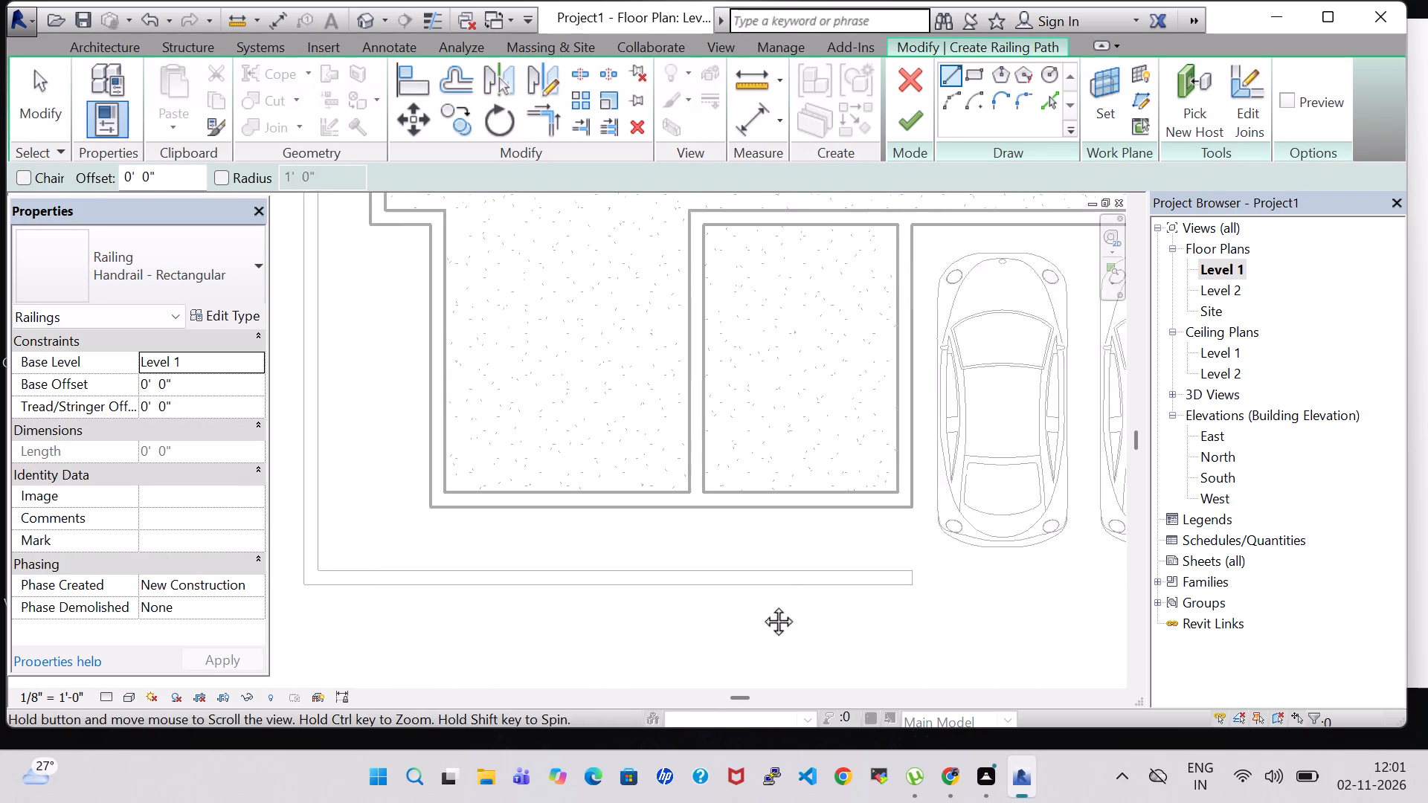
middle_drag(762, 604, 671, 610)
scroll(709, 596, up, 4)
click(839, 575)
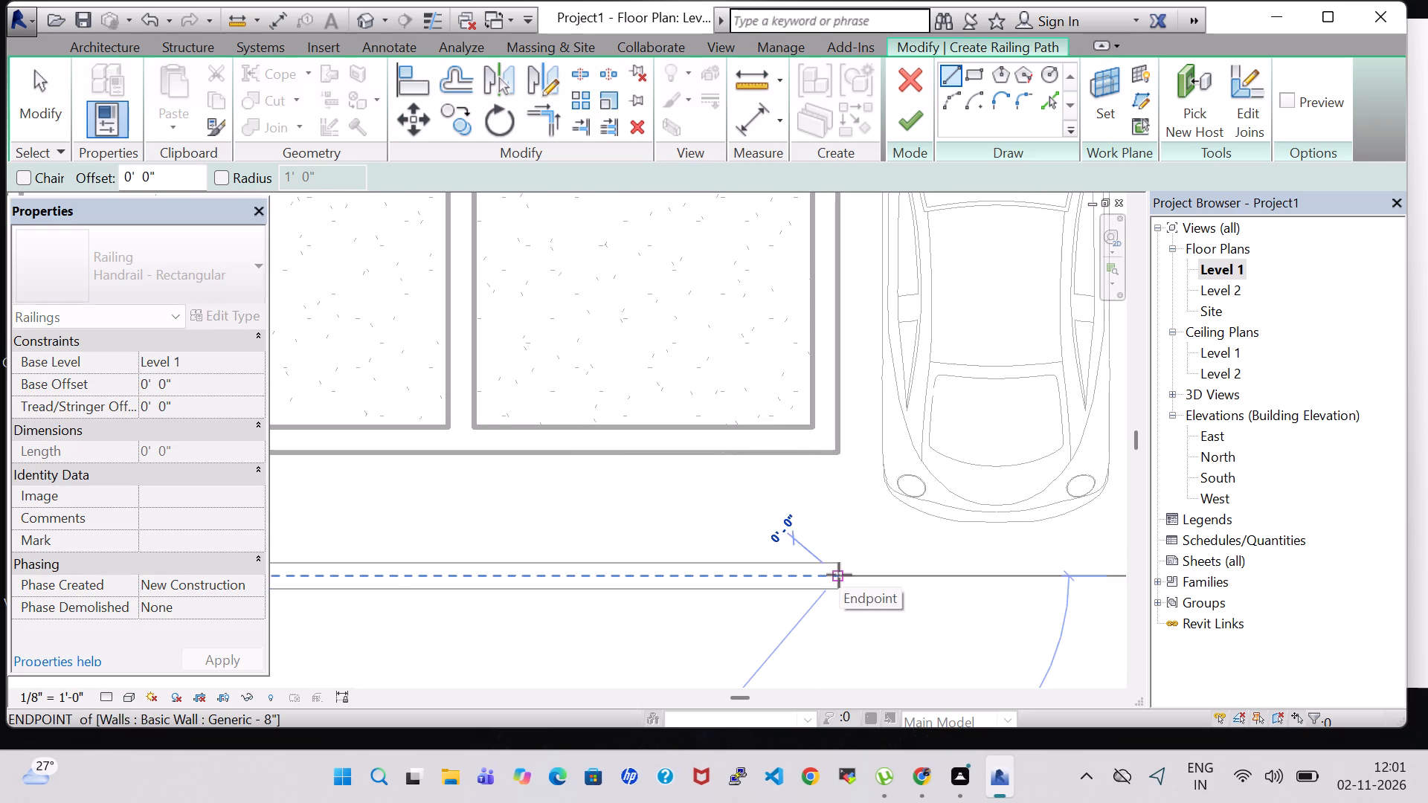
middle_drag(637, 578, 723, 572)
middle_drag(913, 558, 926, 558)
middle_drag(523, 564, 818, 546)
middle_drag(583, 557, 945, 556)
middle_click(945, 556)
click(541, 552)
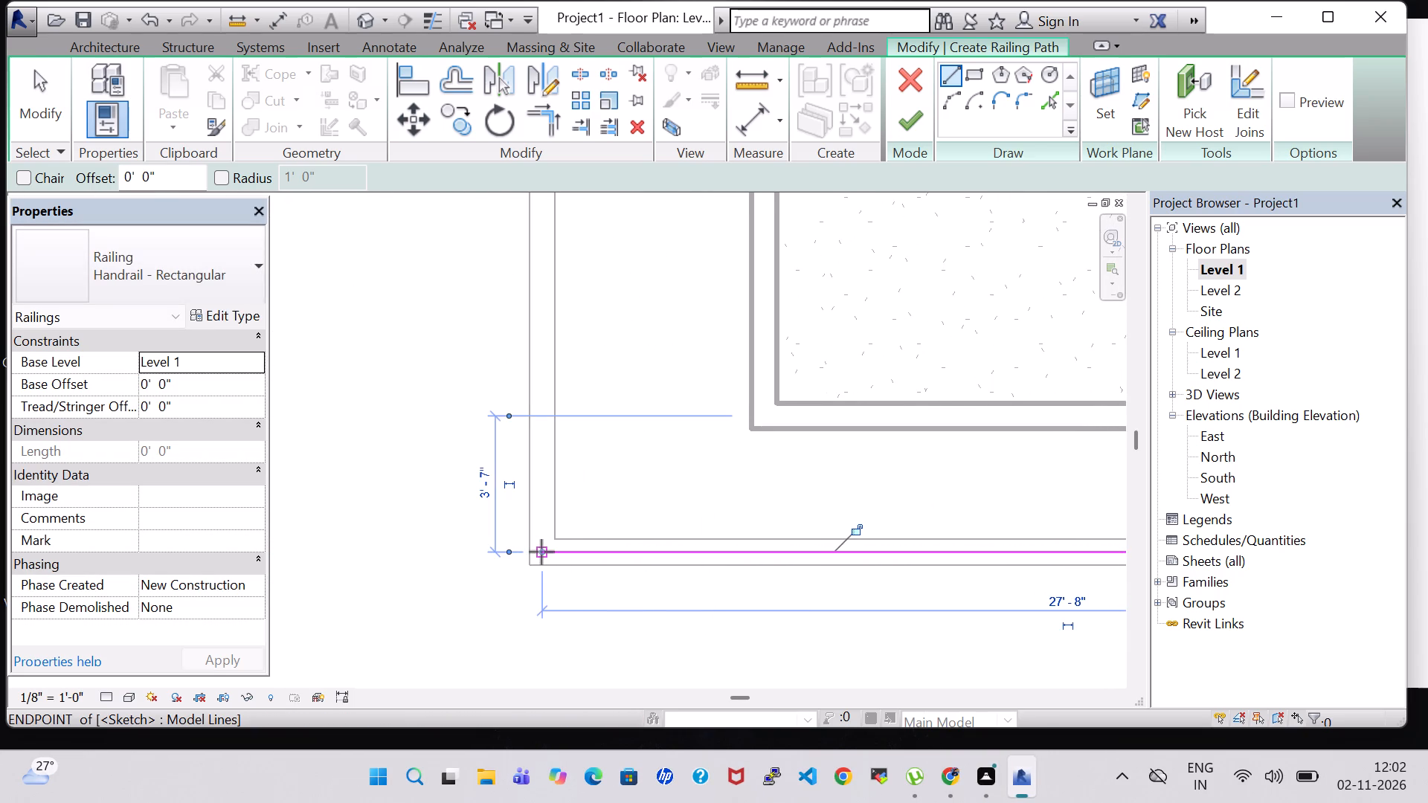
Continue the railing path along the west boundary wall's centerline from the southwest corner to the northwest corner.
click(541, 552)
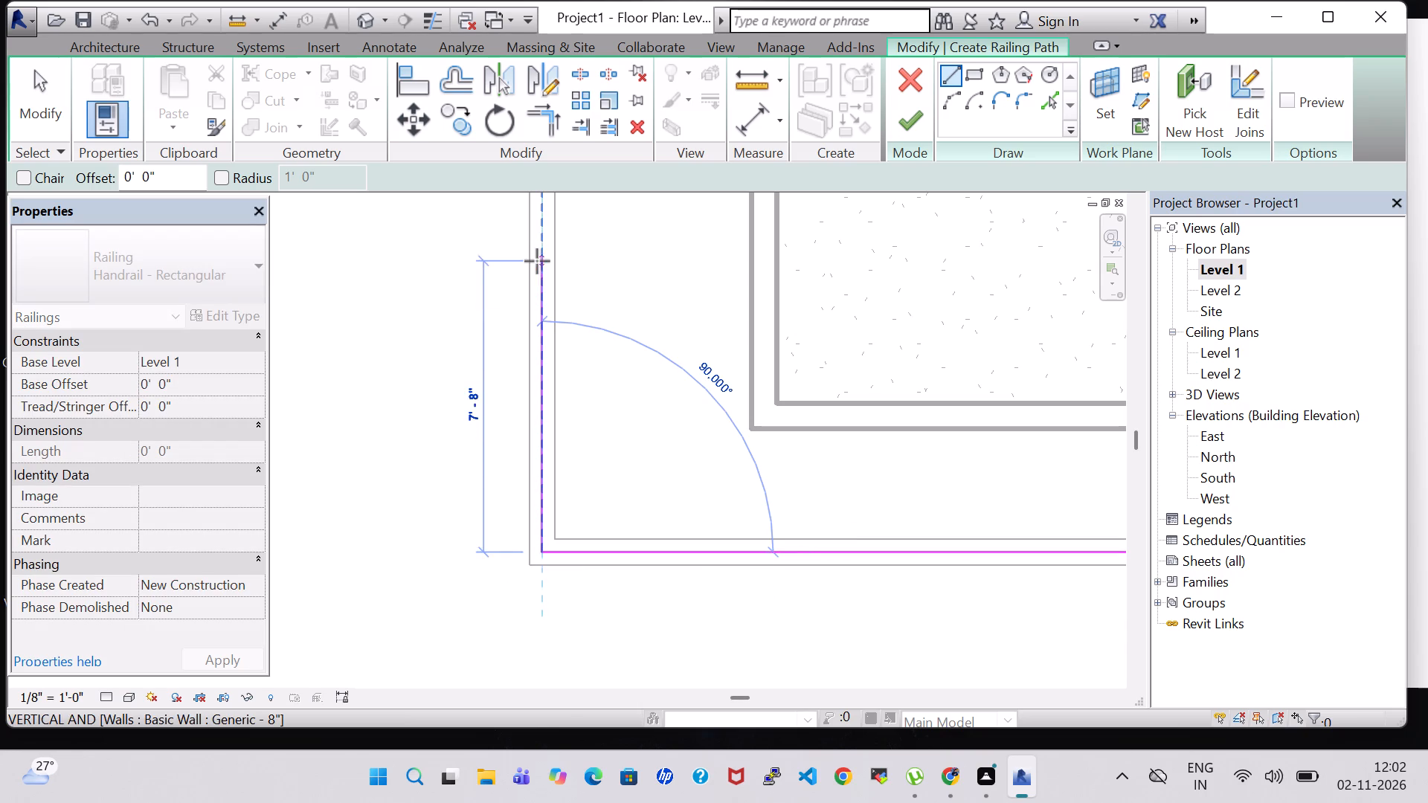
middle_drag(537, 261, 533, 686)
scroll(533, 639, down, 2)
middle_drag(534, 275, 529, 487)
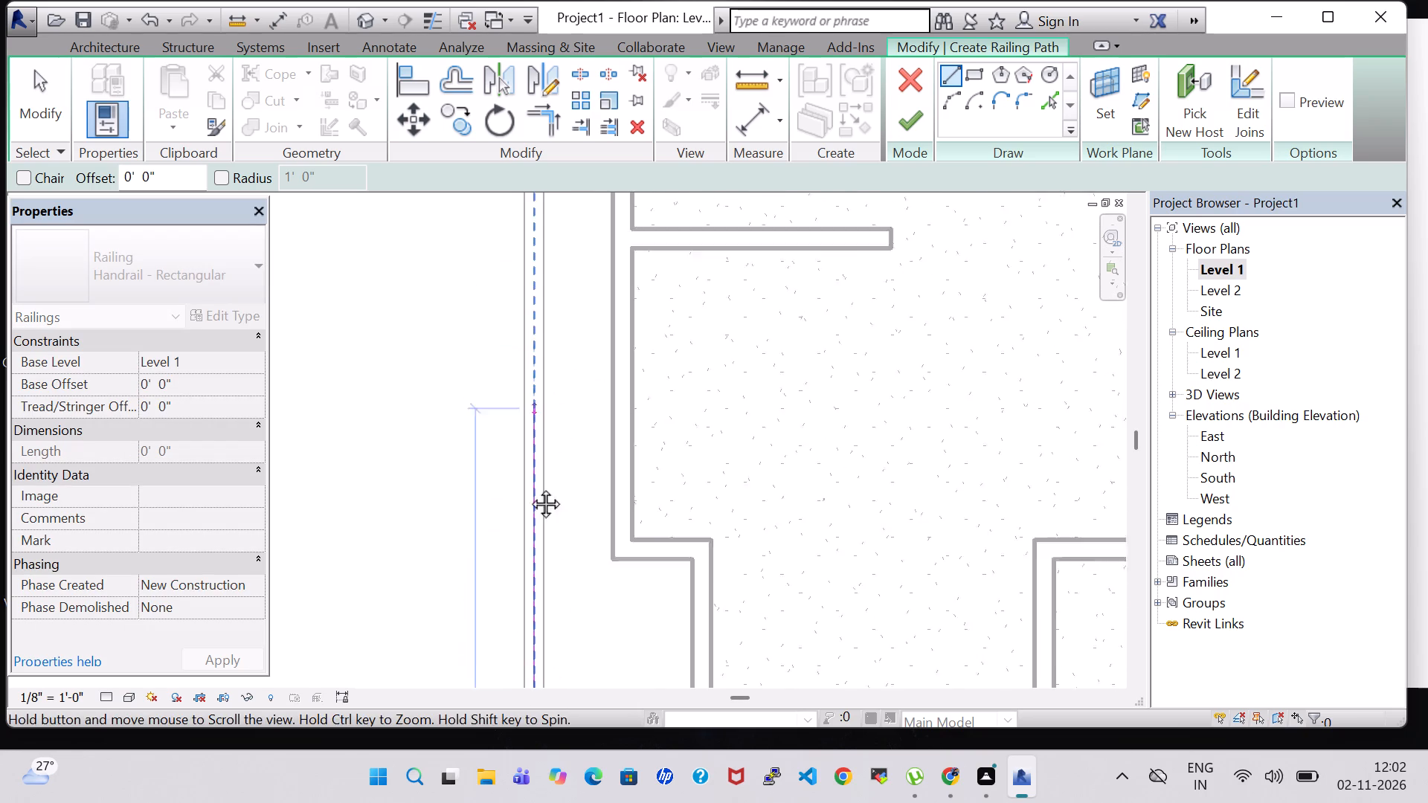
middle_drag(529, 487, 527, 717)
middle_drag(527, 275, 499, 484)
middle_drag(498, 569, 493, 751)
scroll(494, 338, up, 1)
click(495, 283)
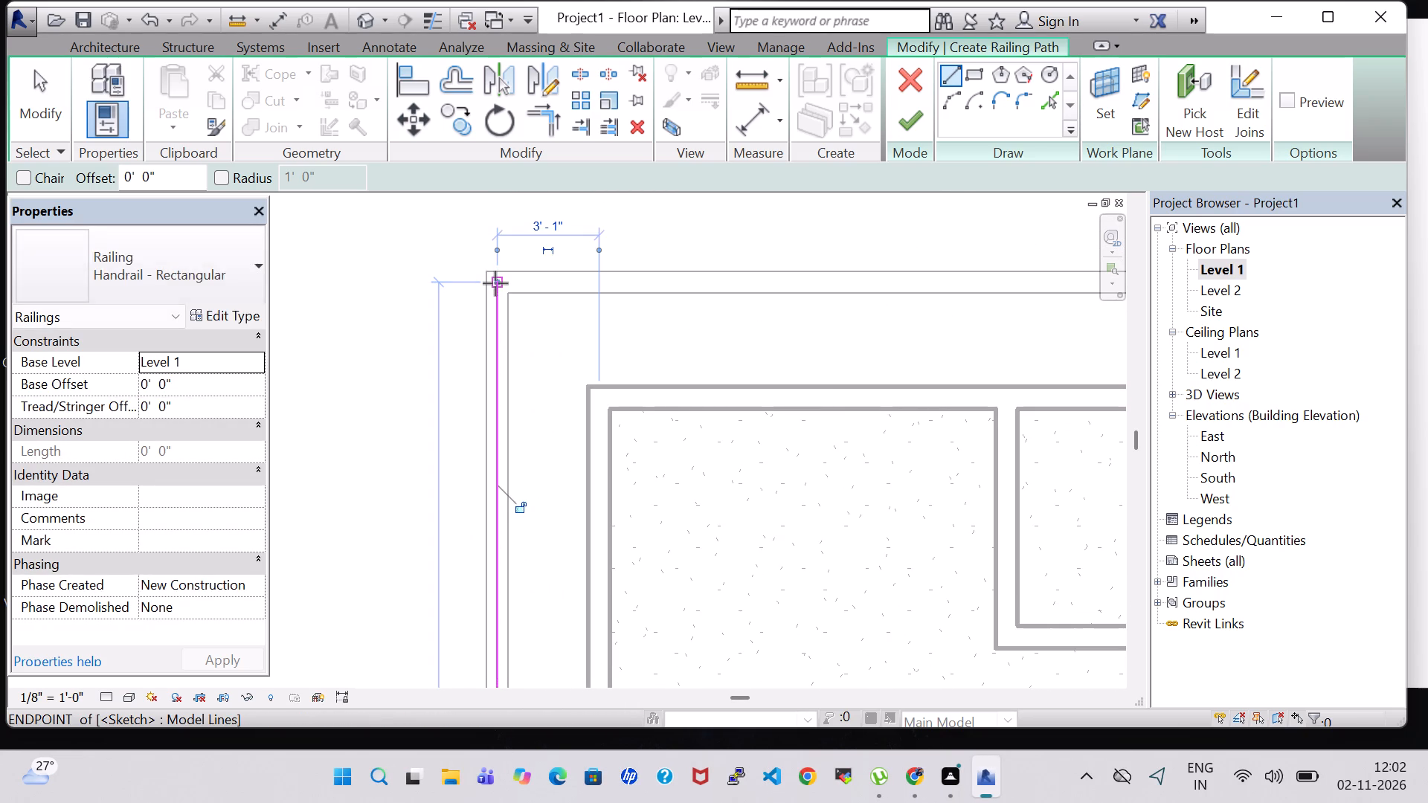
Continue the railing path along the north boundary wall's centerline from the northwest corner to the northeast corner.
click(495, 283)
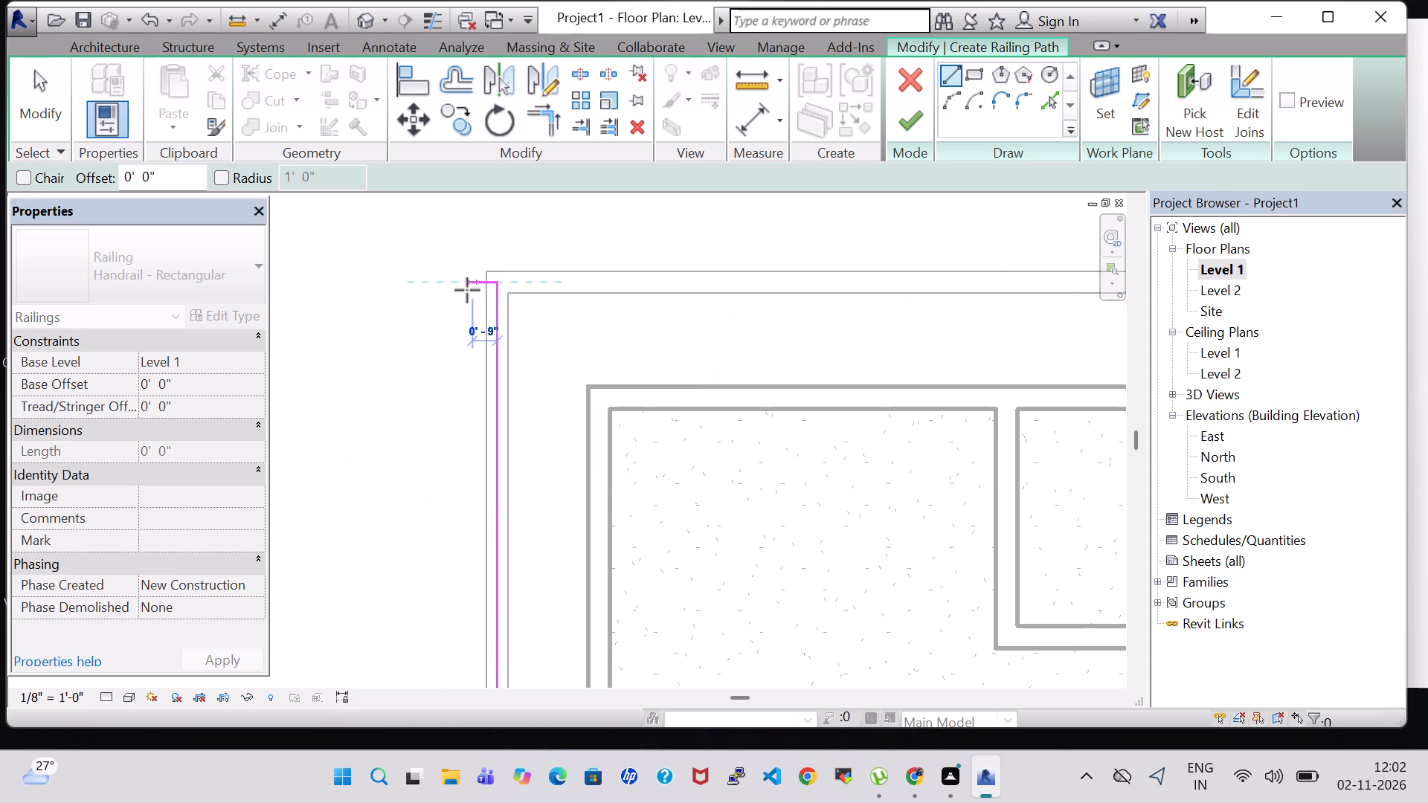
middle_drag(843, 286, 625, 291)
middle_drag(615, 291, 583, 297)
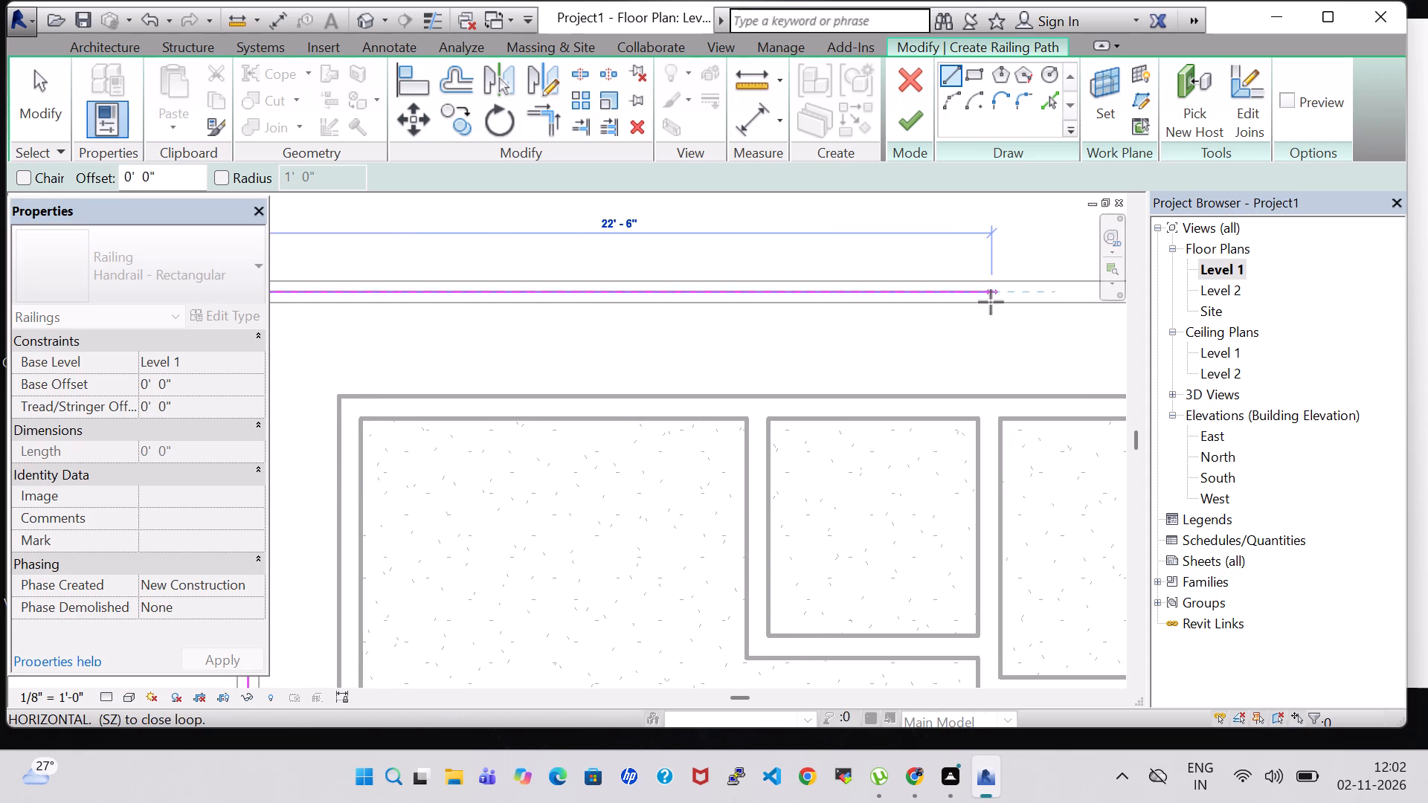
middle_drag(688, 307, 480, 315)
middle_drag(1071, 315, 526, 320)
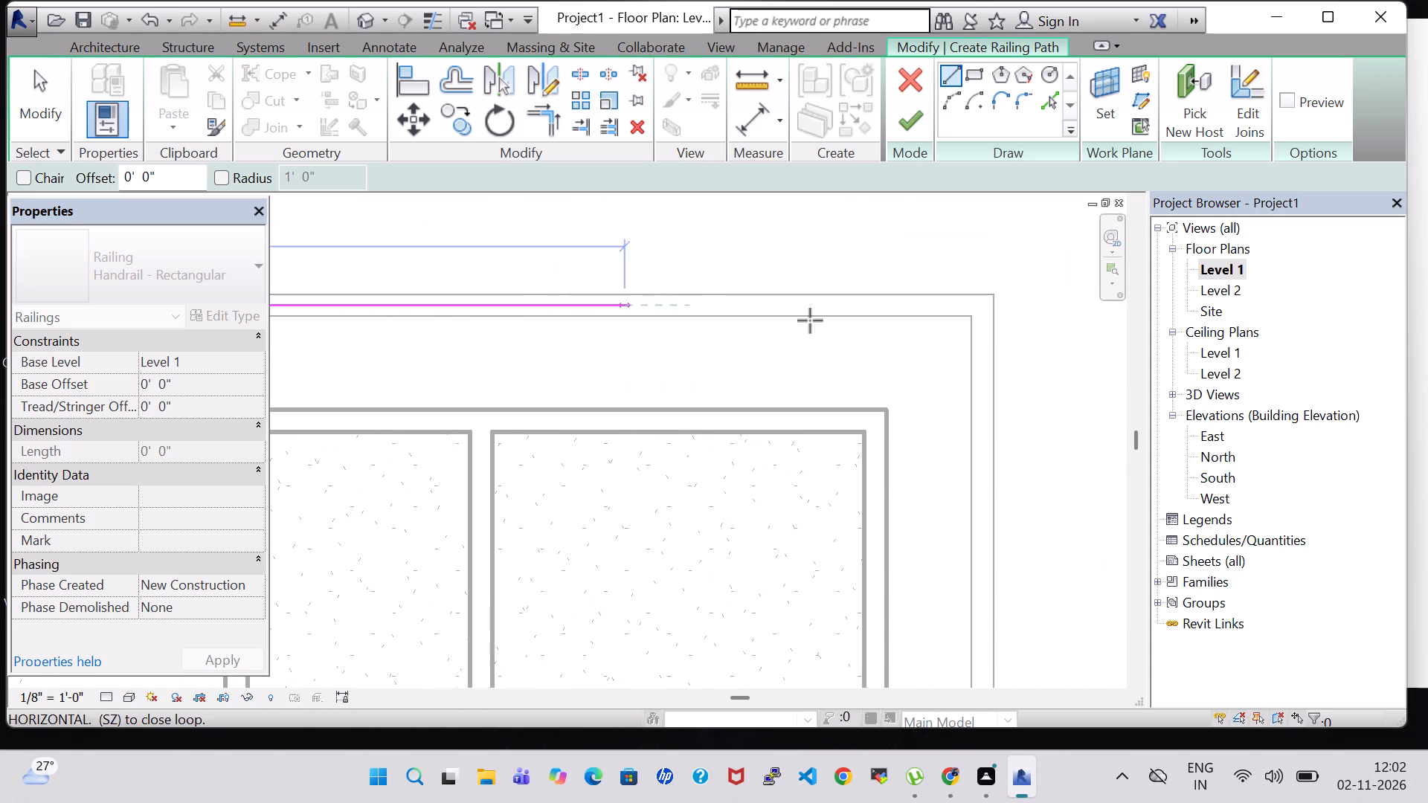
click(980, 303)
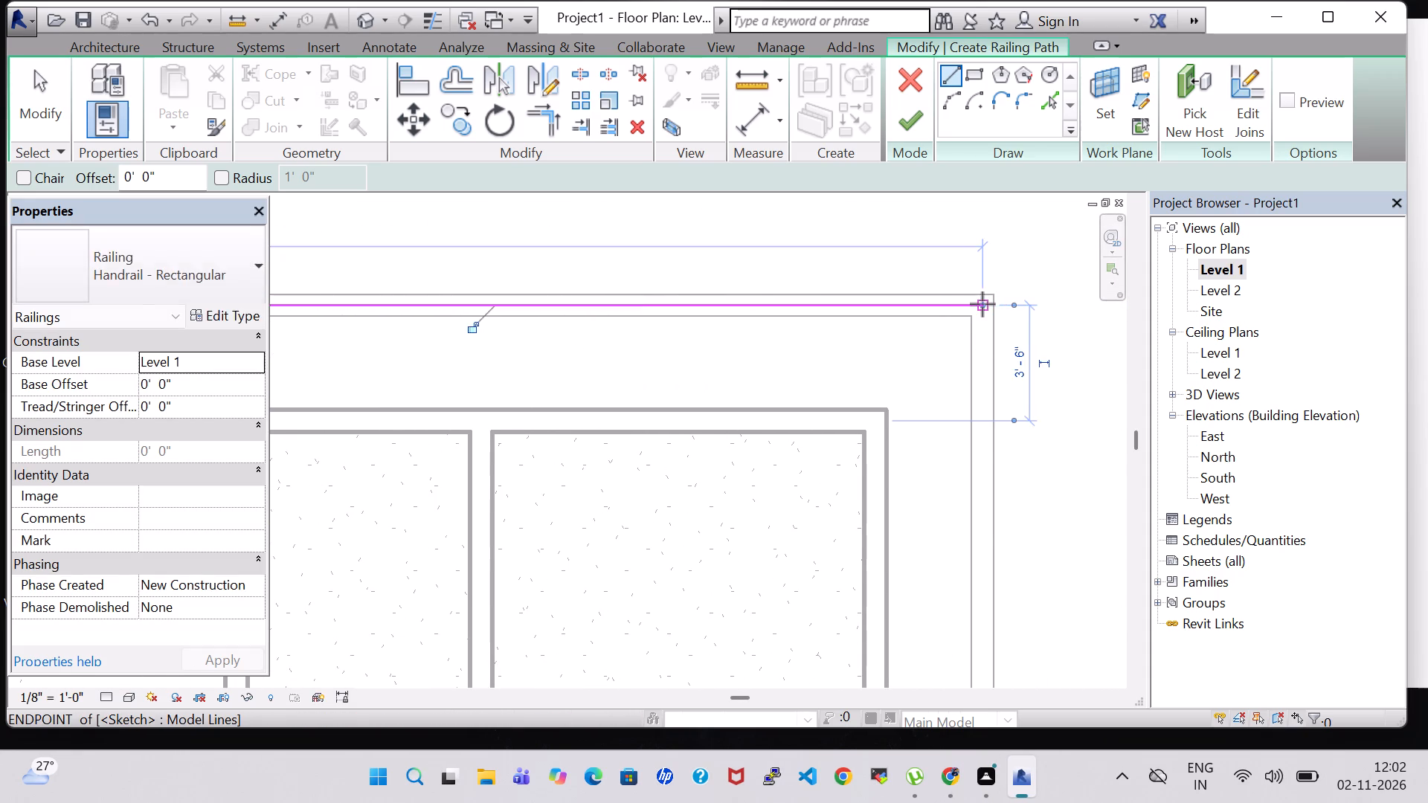
Continue the railing path down the east boundary wall's centerline to the middle of its short south return.
click(982, 304)
middle_drag(990, 636, 978, 538)
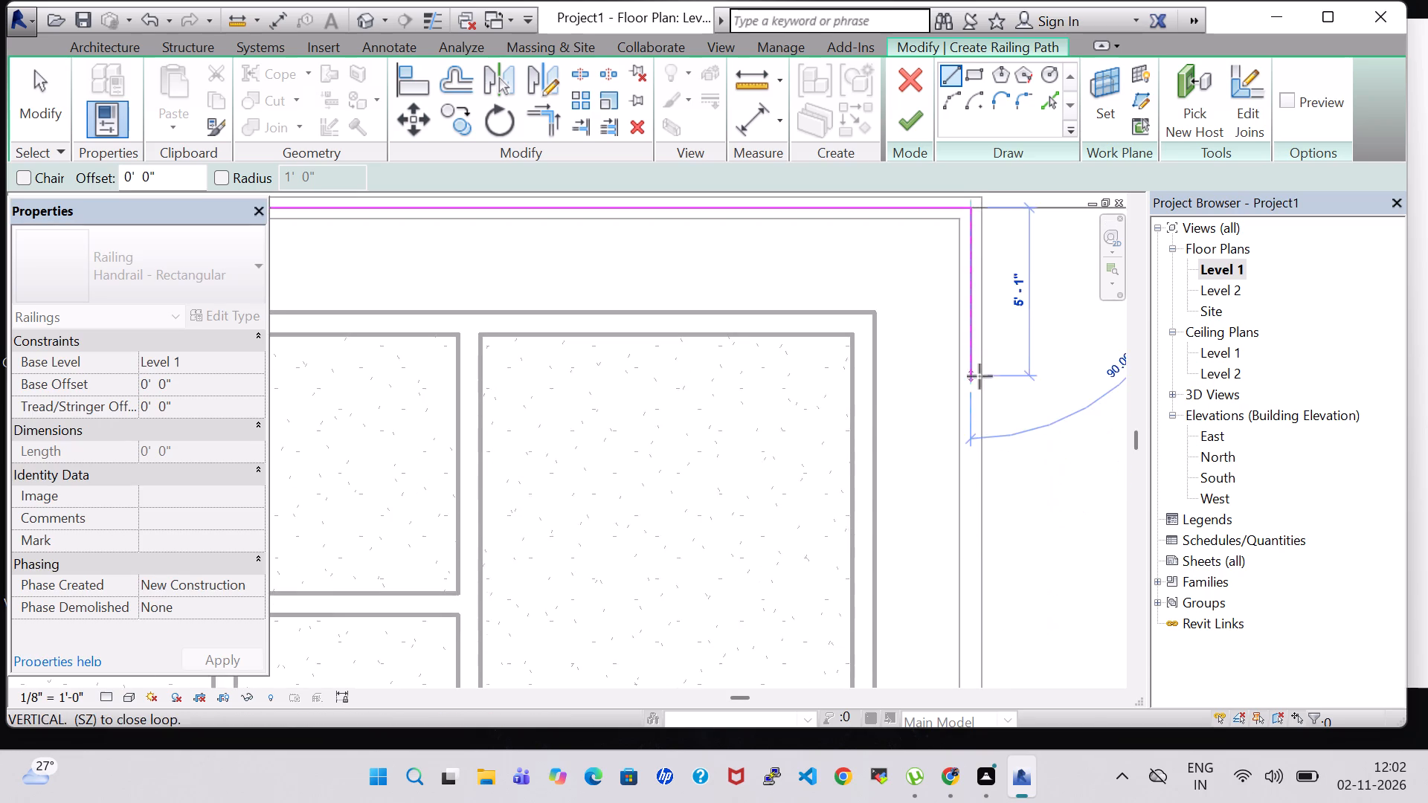
scroll(972, 557, down, 2)
middle_drag(979, 599, 977, 310)
middle_drag(980, 586, 990, 364)
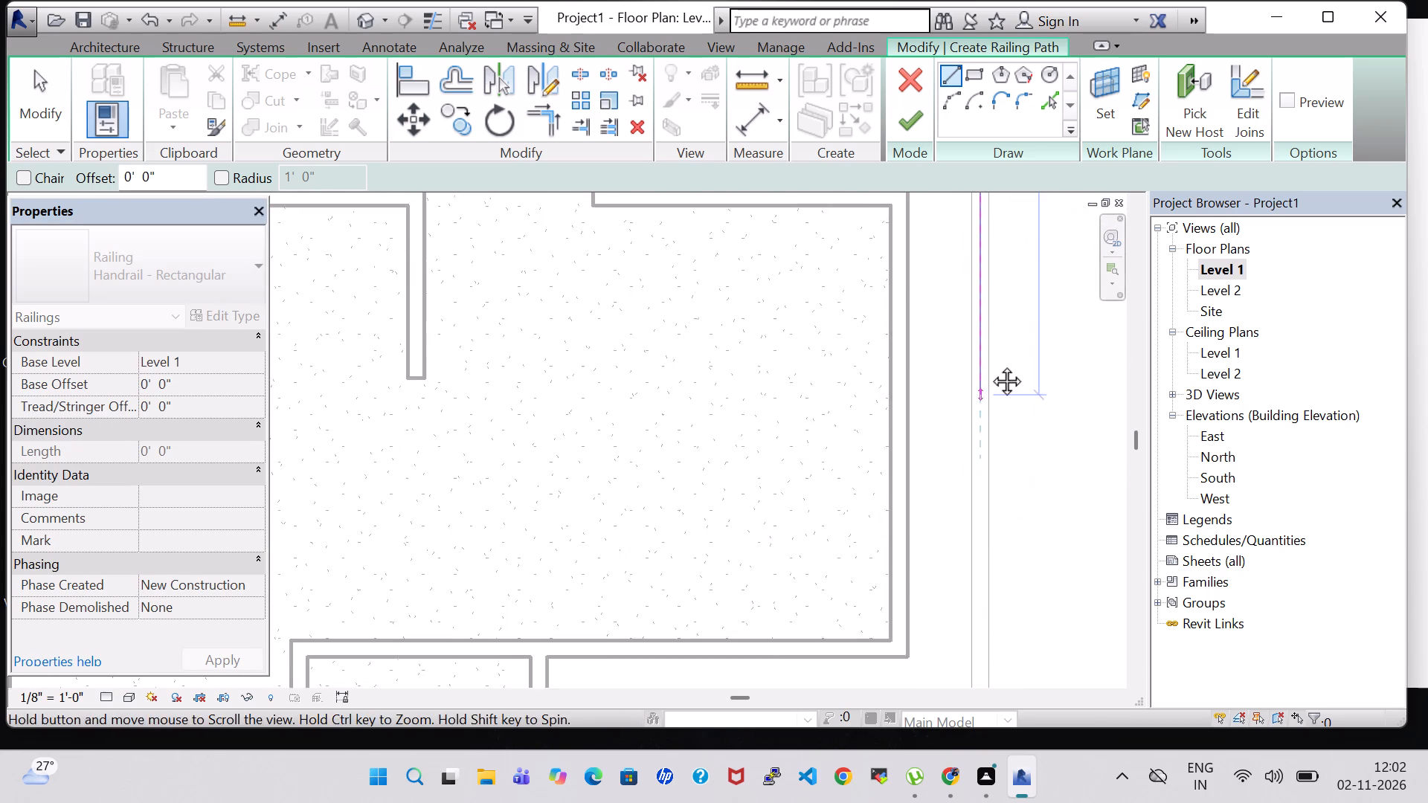
middle_drag(990, 364, 988, 337)
middle_drag(991, 591, 988, 299)
middle_drag(983, 574, 984, 283)
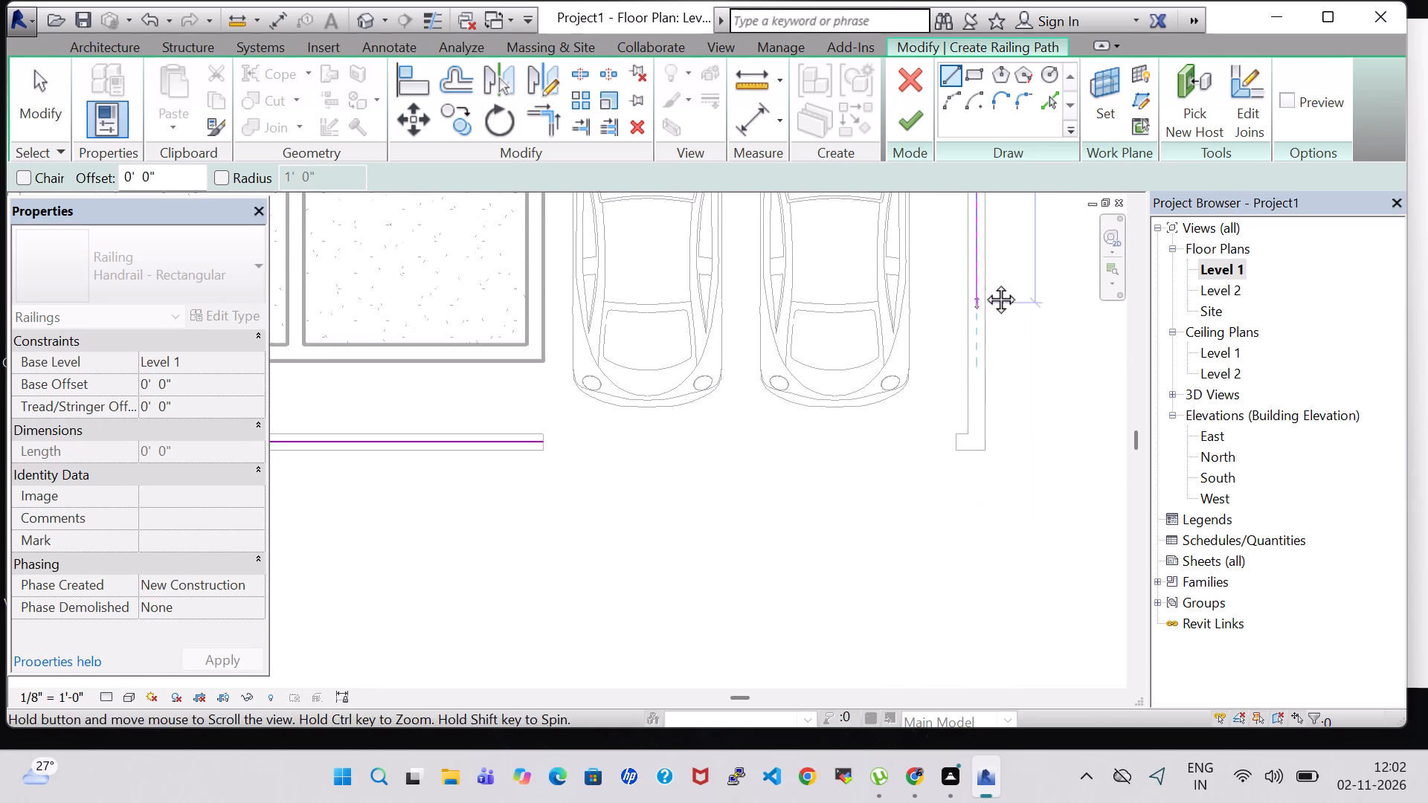
middle_drag(984, 283, 984, 280)
scroll(983, 440, up, 7)
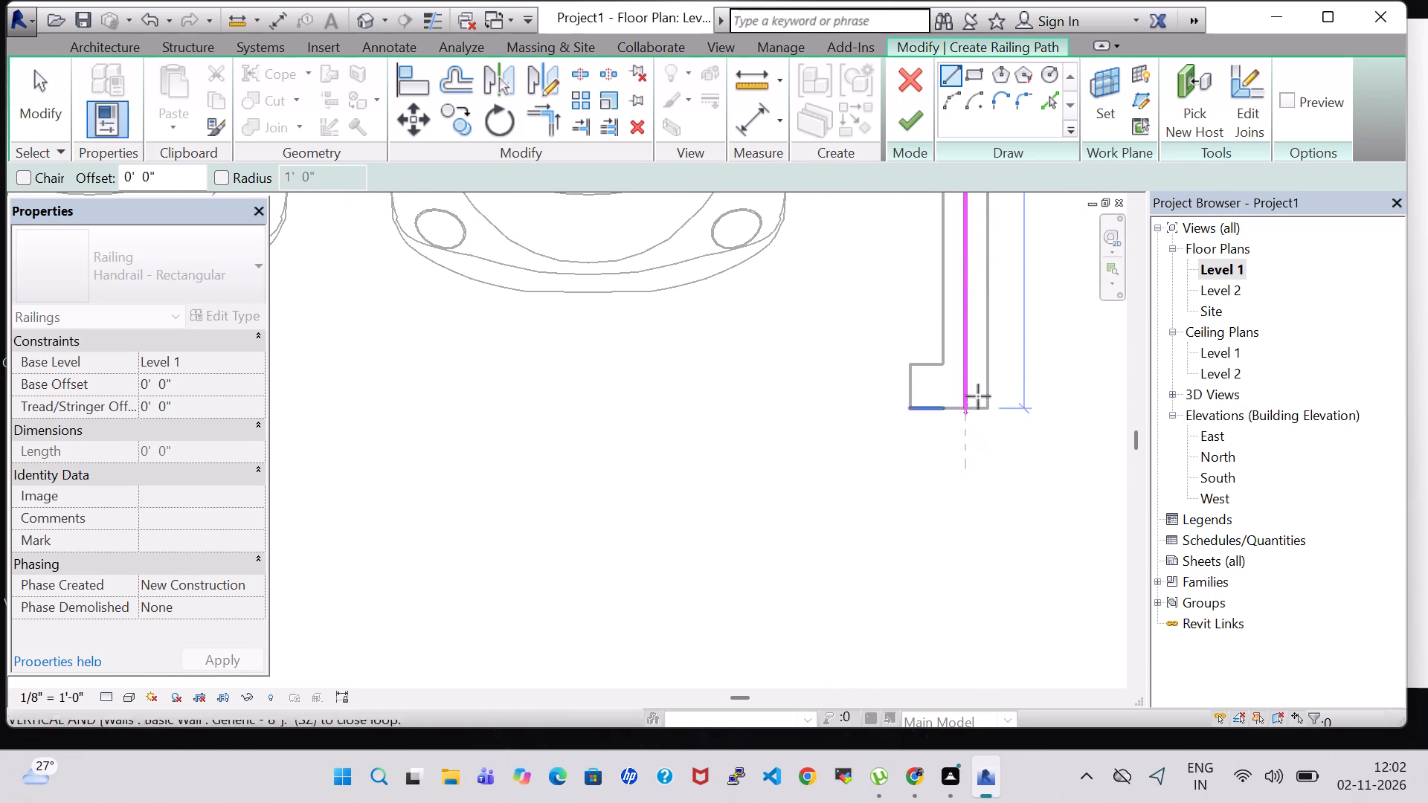
click(969, 381)
End the railing path with a line about 0' 10" along the short wall return at the southeast corner.
click(969, 385)
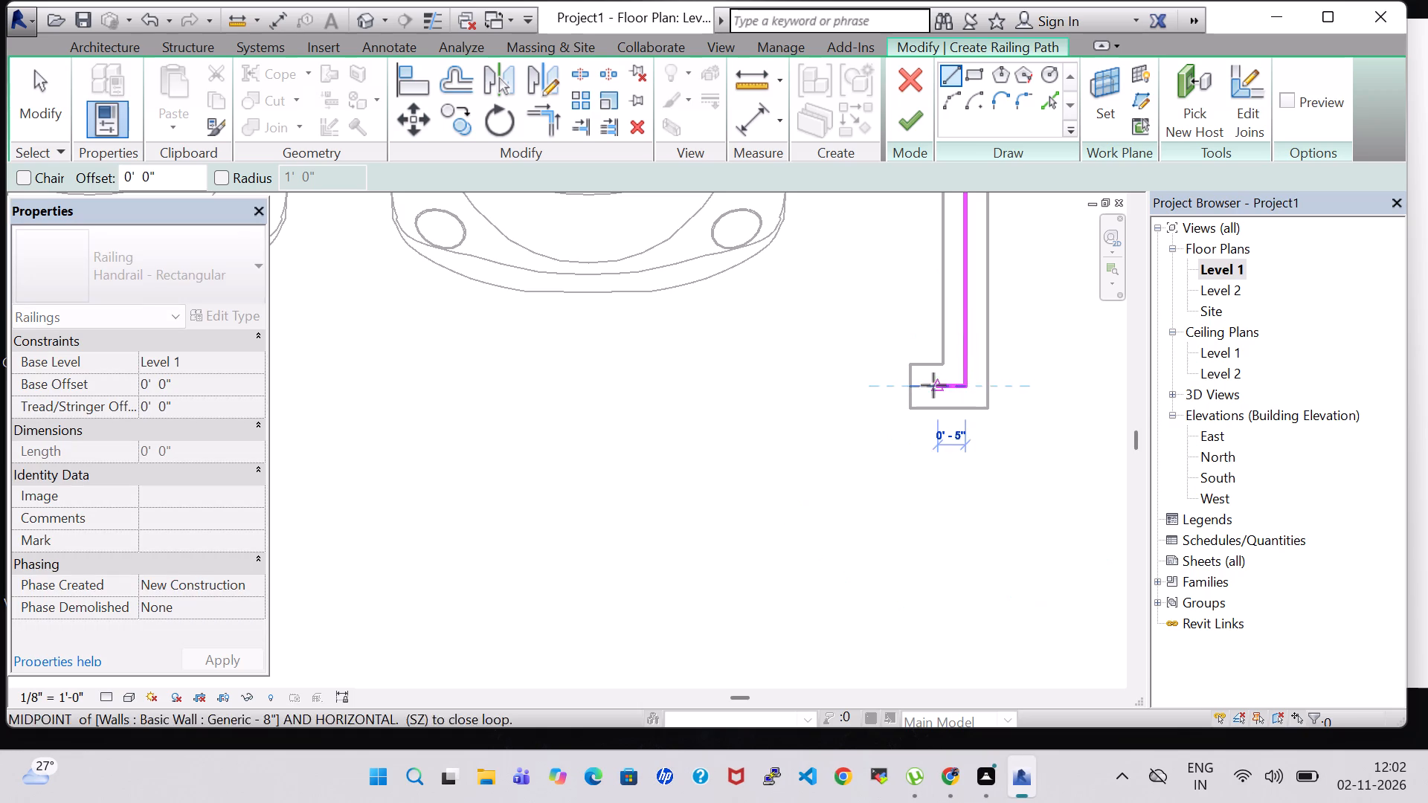
click(915, 385)
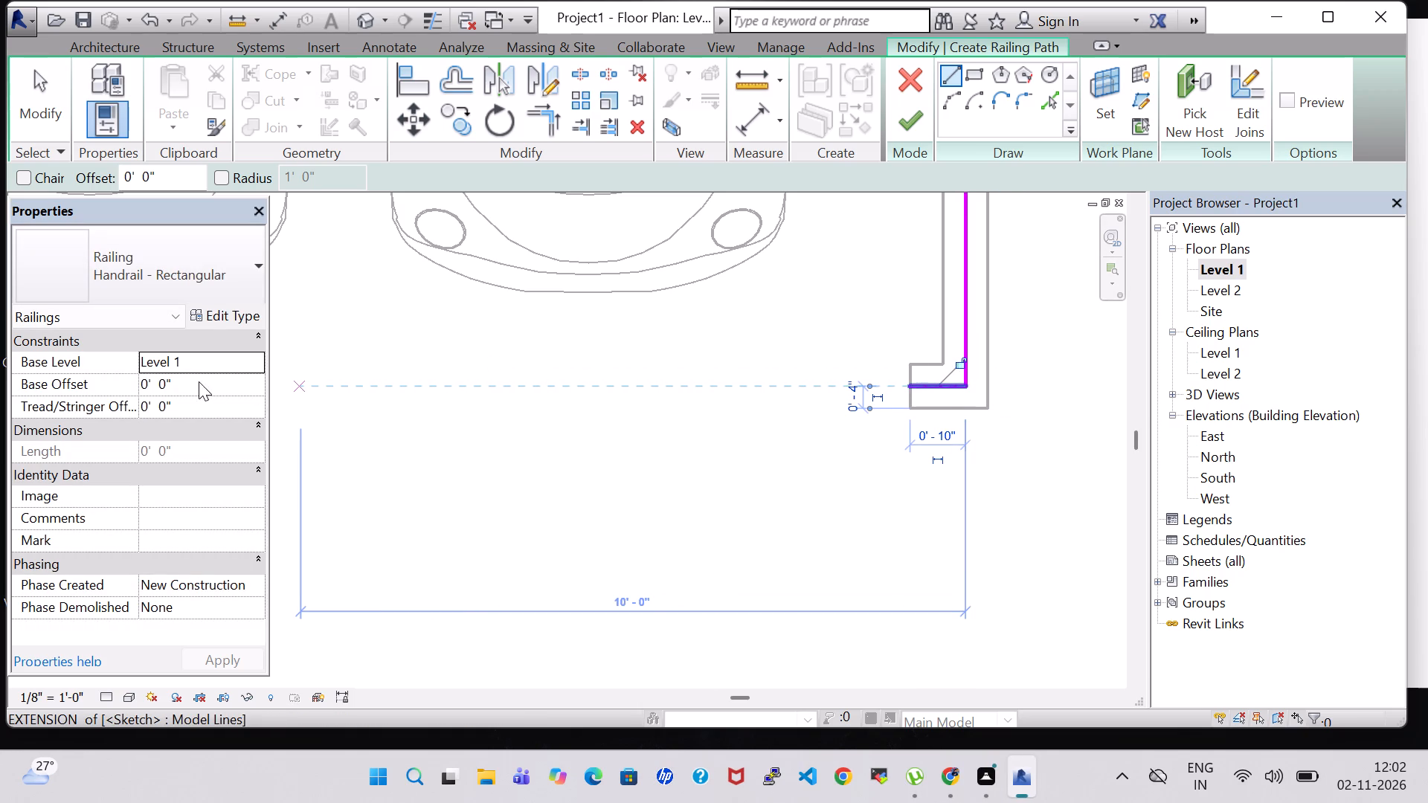
key(Escape)
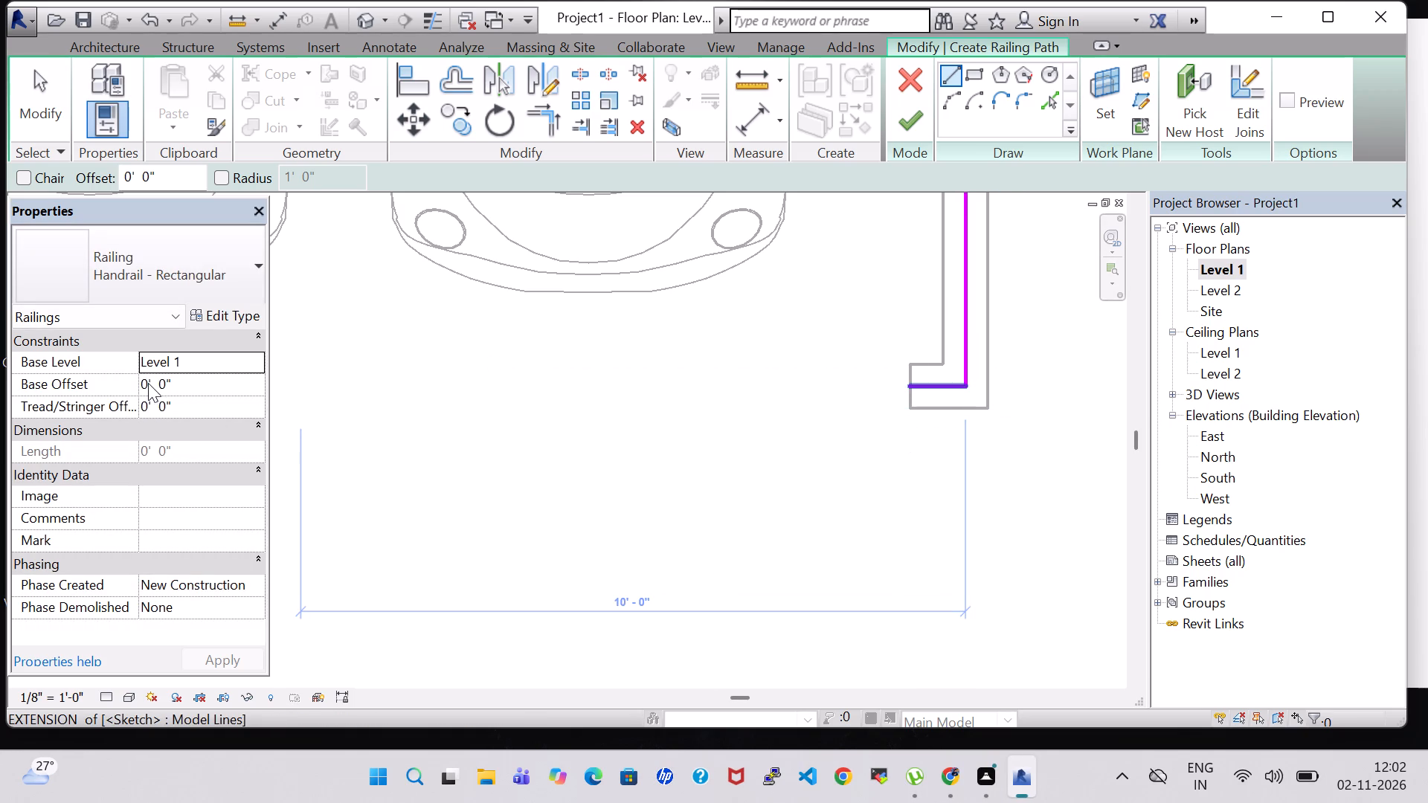
Set the railing's base offset to 4' 0" and finish the railing.
click(148, 383)
key(BackSpace)
key(4)
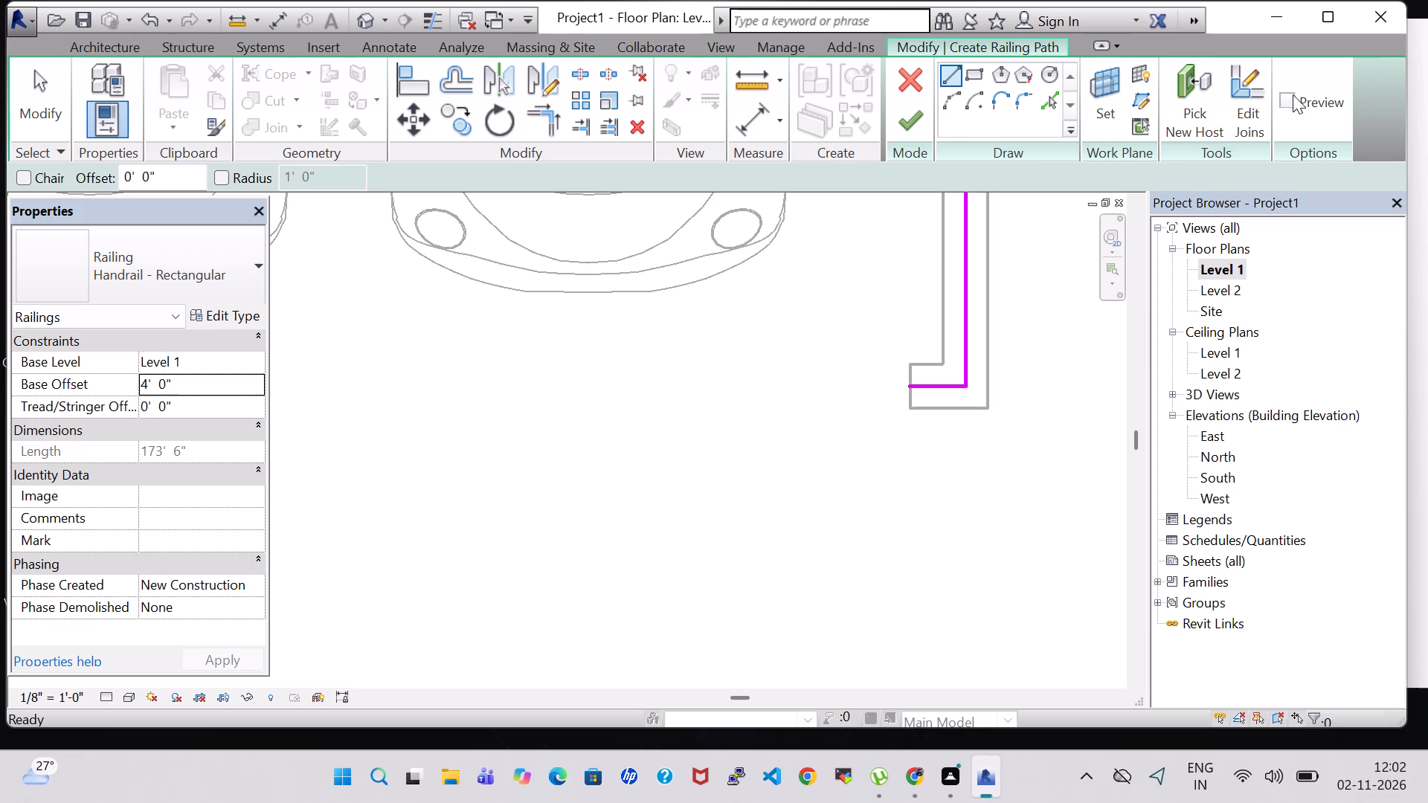
click(901, 130)
scroll(778, 433, down, 8)
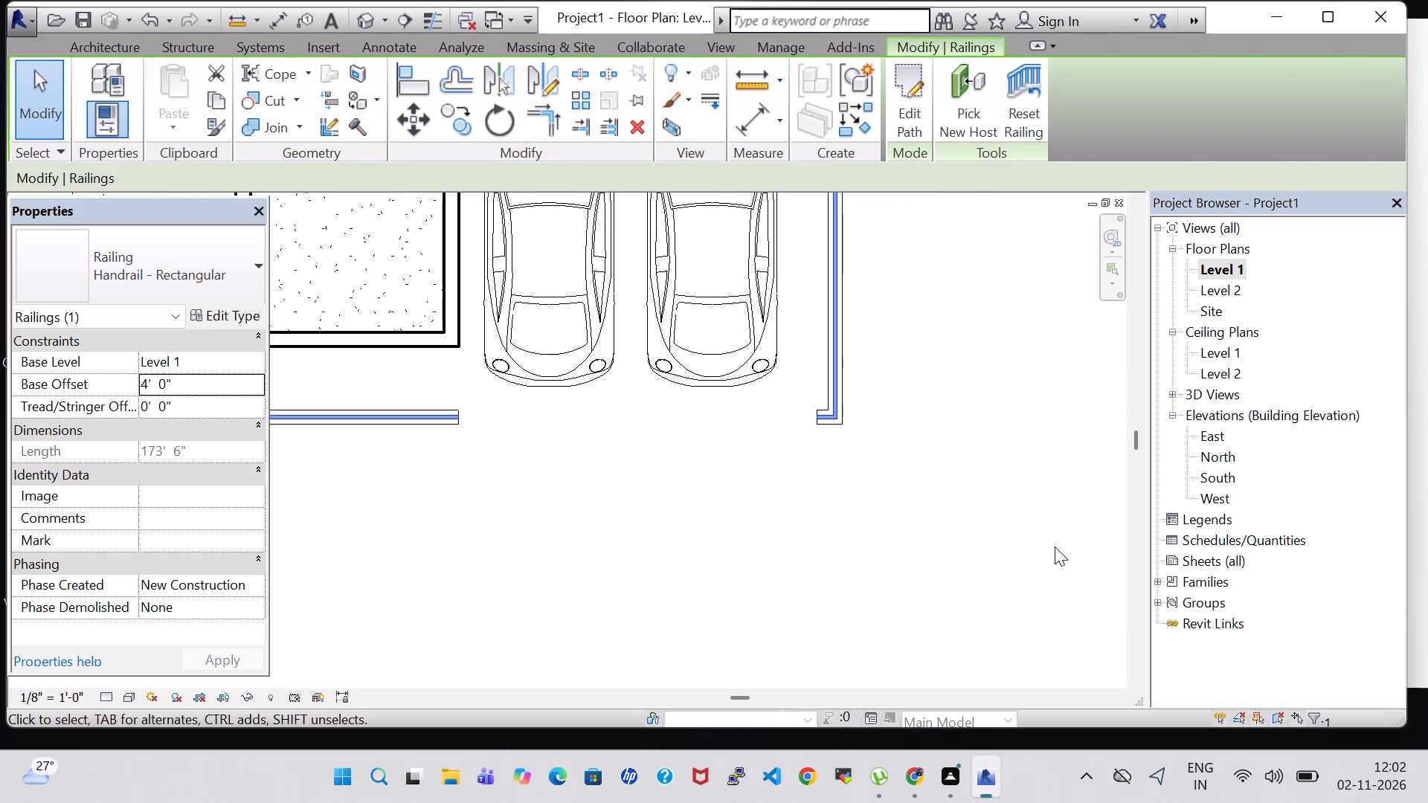
click(1055, 541)
In the 3D view, change the boundary railing's type to Glass Panel - Bottom Fill.
click(359, 30)
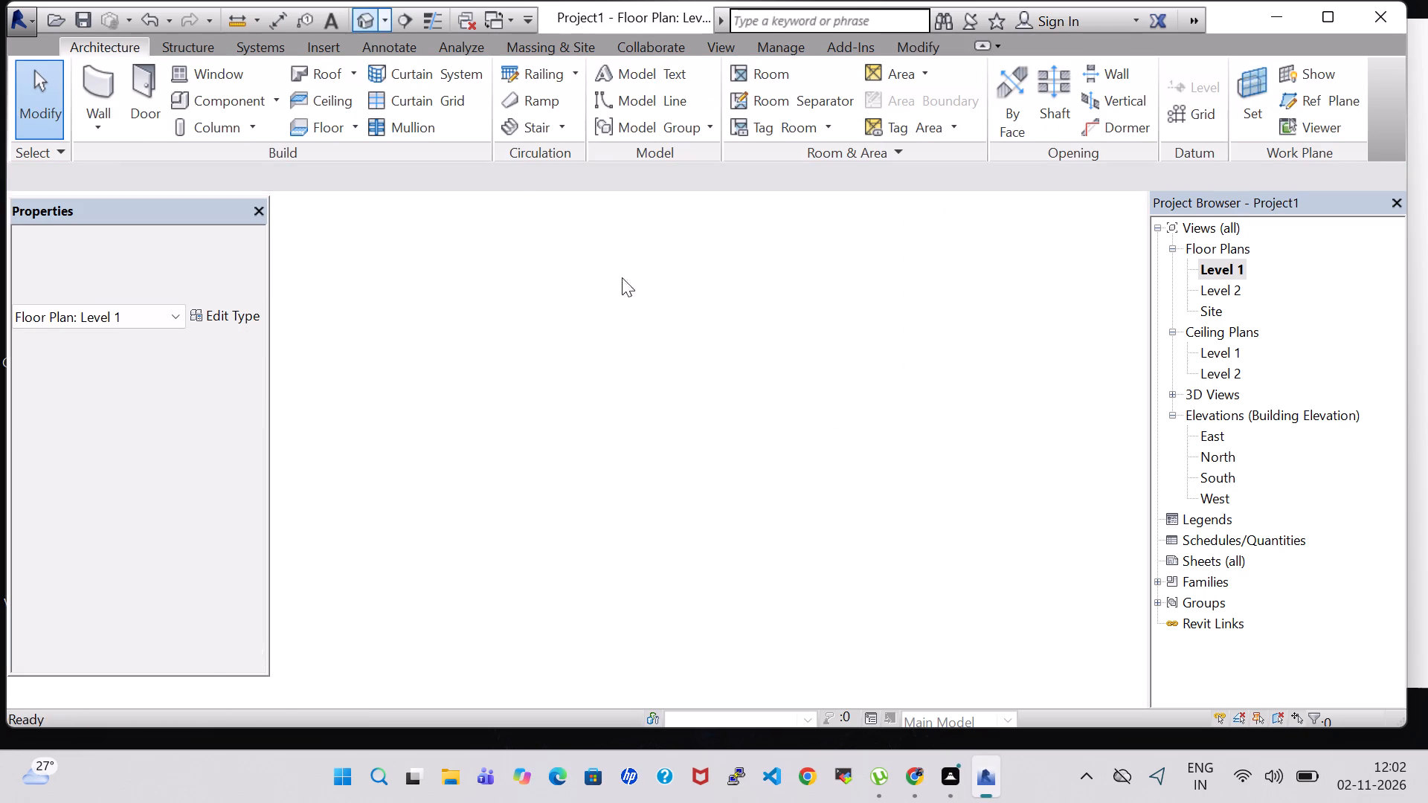
shift+middle_drag(951, 576, 919, 466)
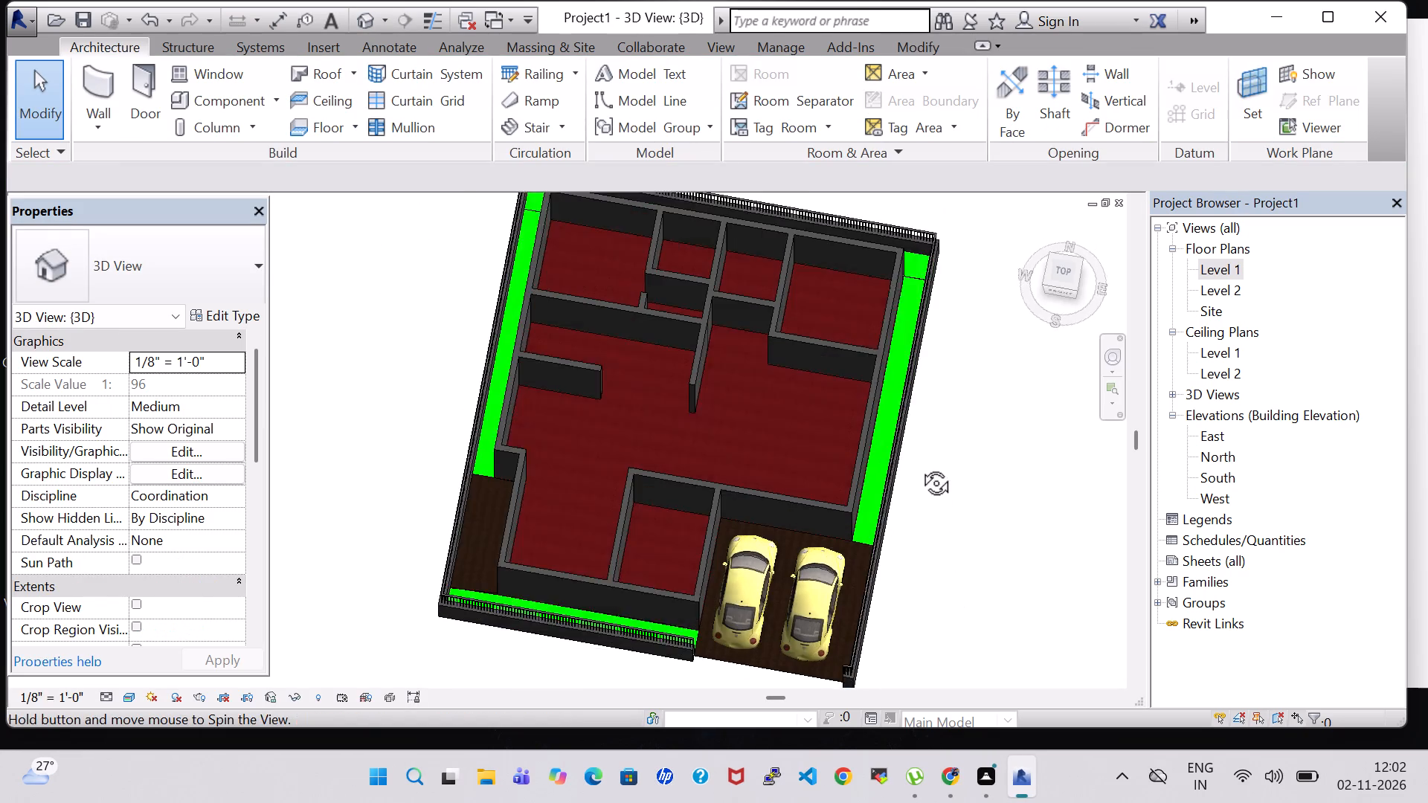
shift+middle_drag(919, 466, 914, 411)
shift+middle_click(988, 508)
shift+middle_drag(988, 508, 993, 485)
shift+middle_click(1023, 377)
shift+middle_drag(829, 619, 853, 446)
click(533, 558)
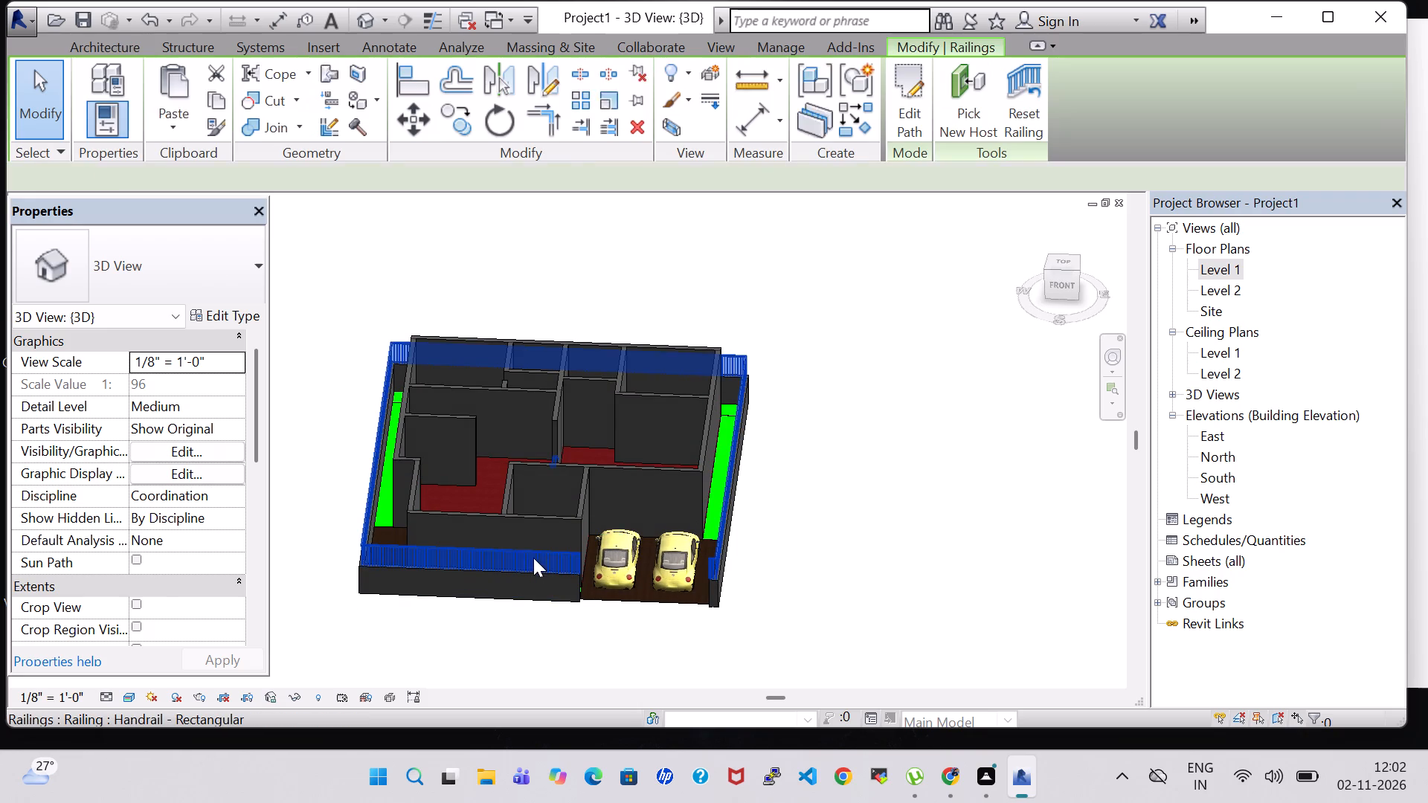
click(188, 228)
click(202, 373)
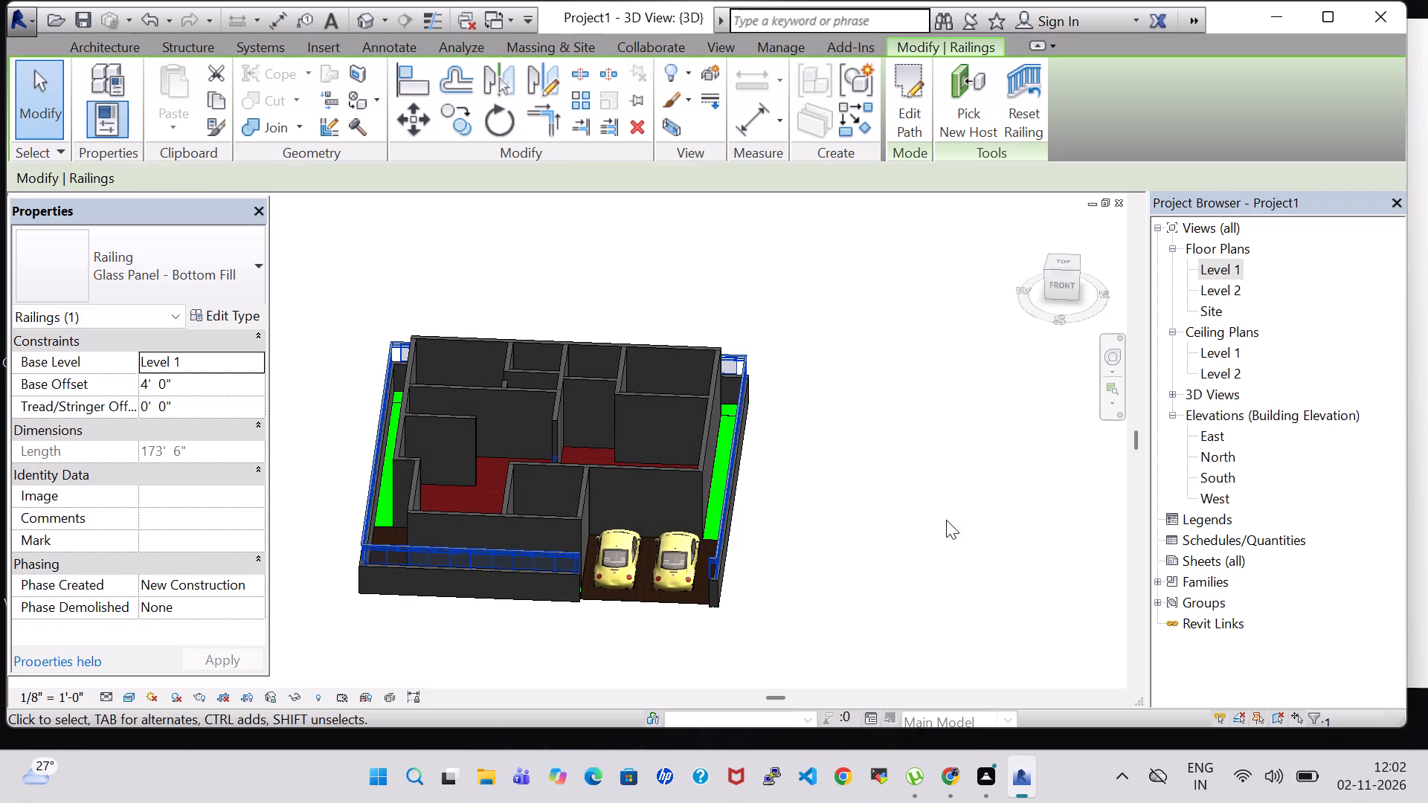
click(962, 515)
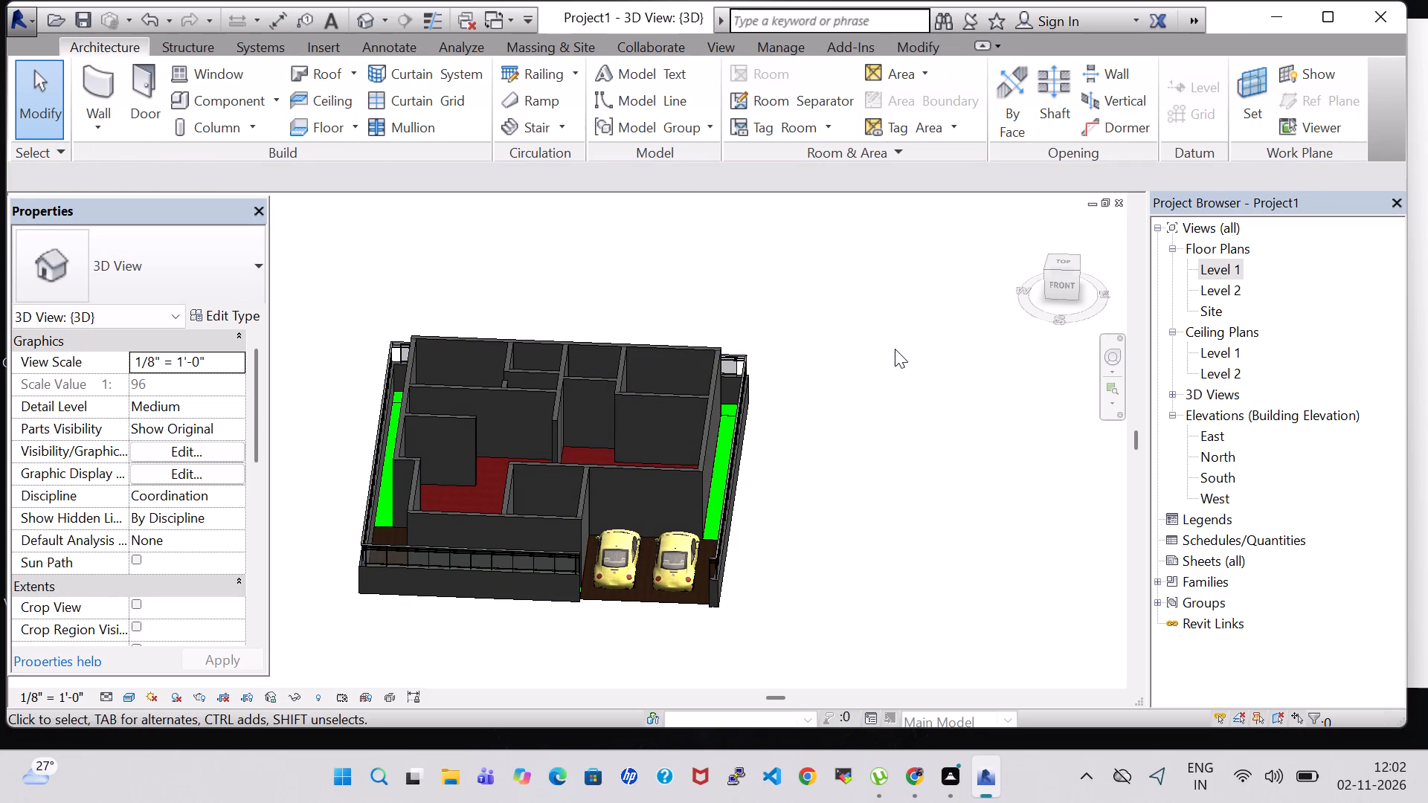
Examine the glass panel railing around the boundary wall from the front and from above in 3D.
shift+middle_click(895, 338)
shift+middle_drag(895, 338, 895, 347)
shift+middle_drag(895, 348, 896, 358)
shift+middle_drag(900, 367, 907, 414)
shift+middle_drag(910, 429, 910, 459)
shift+scroll(910, 460, down, 2)
scroll(910, 460, down, 2)
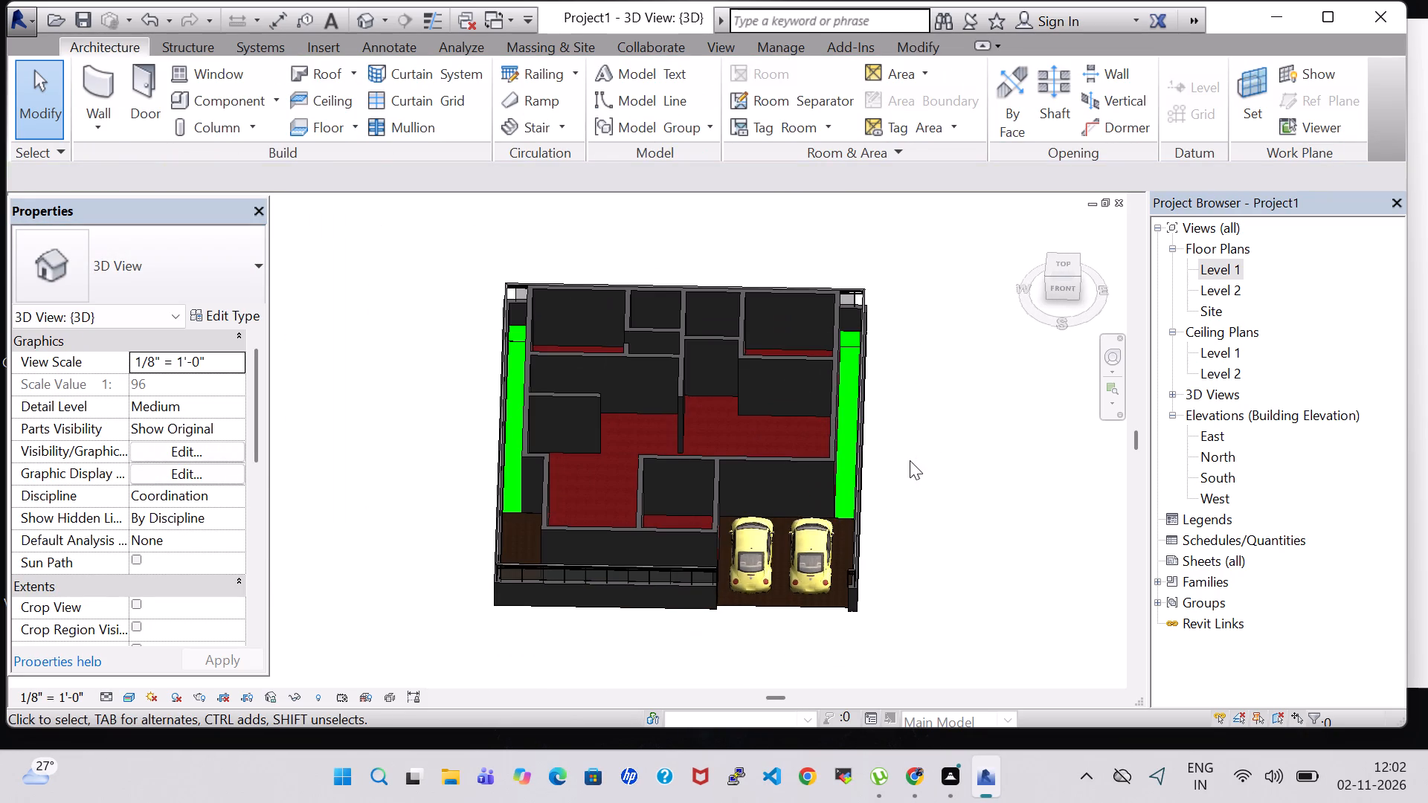
shift+middle_drag(934, 366, 934, 430)
shift+middle_drag(934, 436, 934, 451)
shift+middle_drag(938, 479, 947, 503)
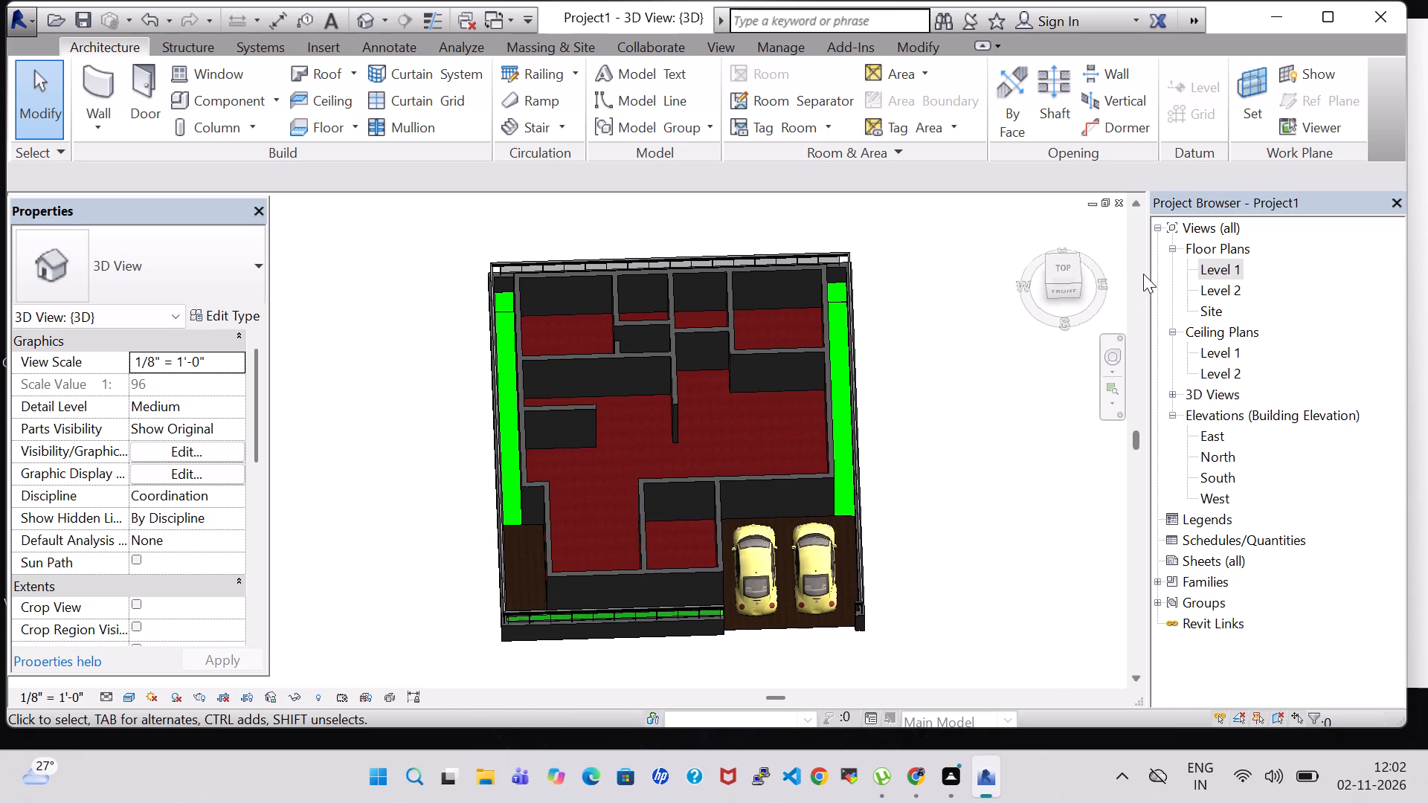
Open the Level 1 floor plan and examine the overall layout of rooms, parking and boundary wall.
double_click(1227, 274)
scroll(887, 397, down, 4)
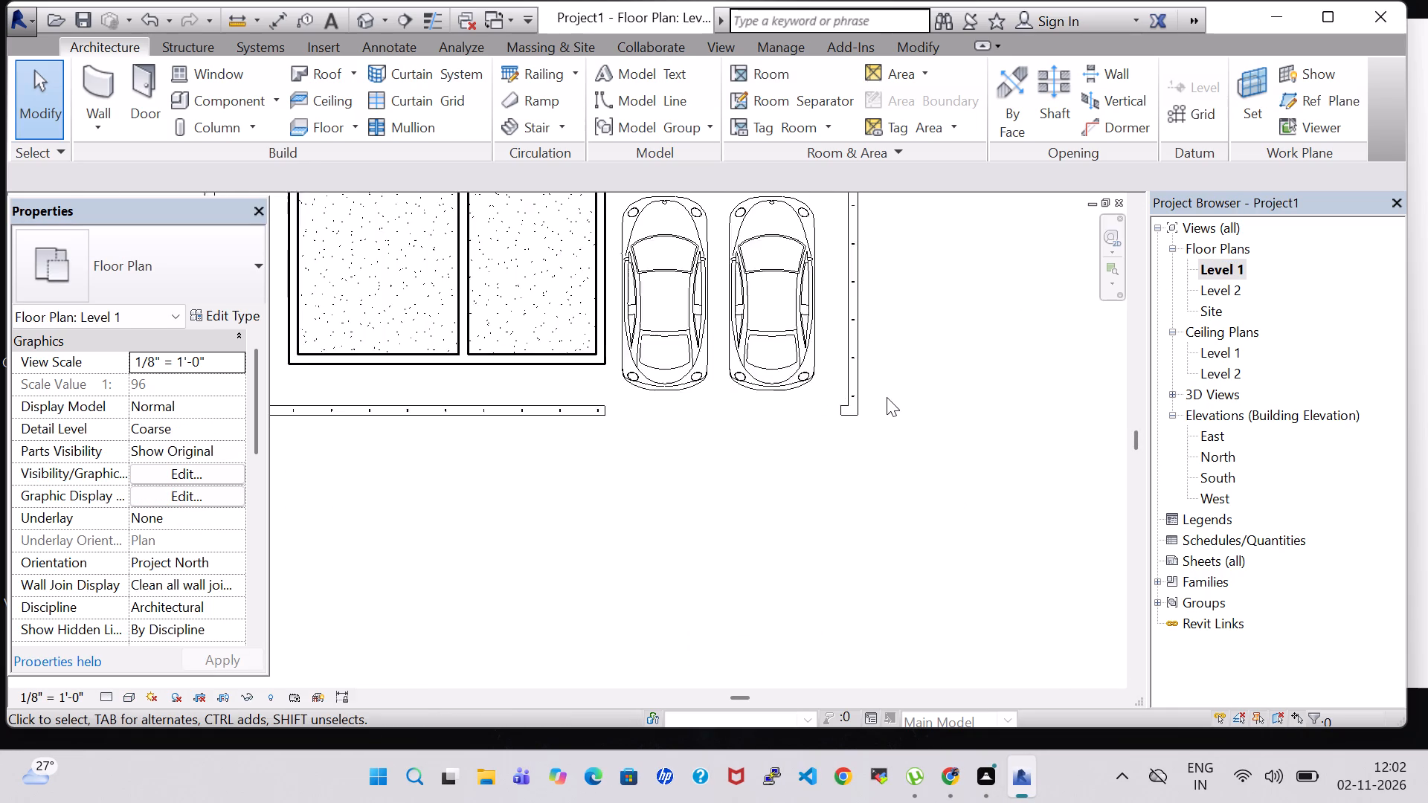
scroll(887, 397, down, 3)
scroll(1009, 354, down, 1)
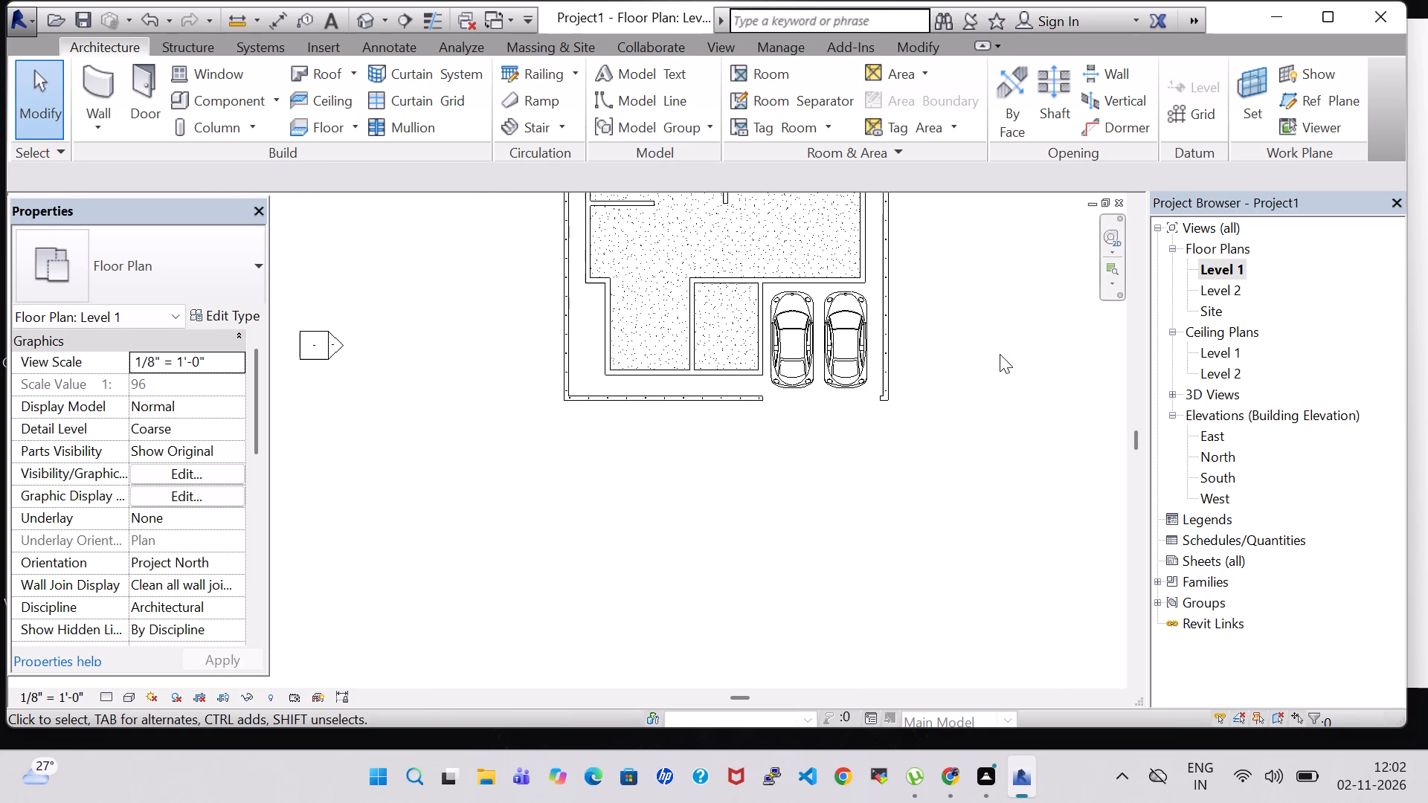
middle_click(976, 283)
middle_drag(978, 286, 946, 529)
scroll(946, 529, down, 1)
scroll(944, 525, up, 1)
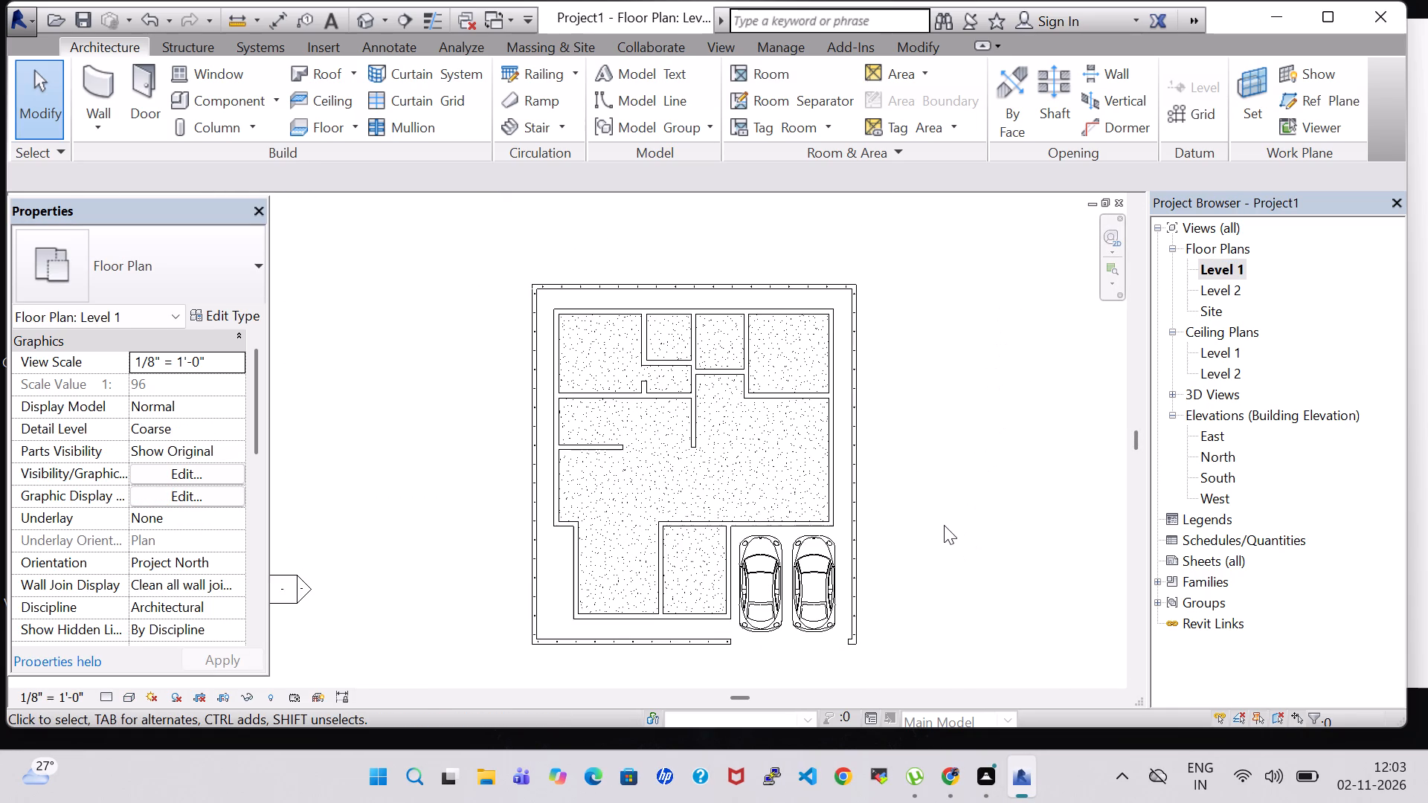
middle_drag(944, 525, 948, 507)
middle_drag(948, 503, 936, 479)
scroll(953, 480, up, 1)
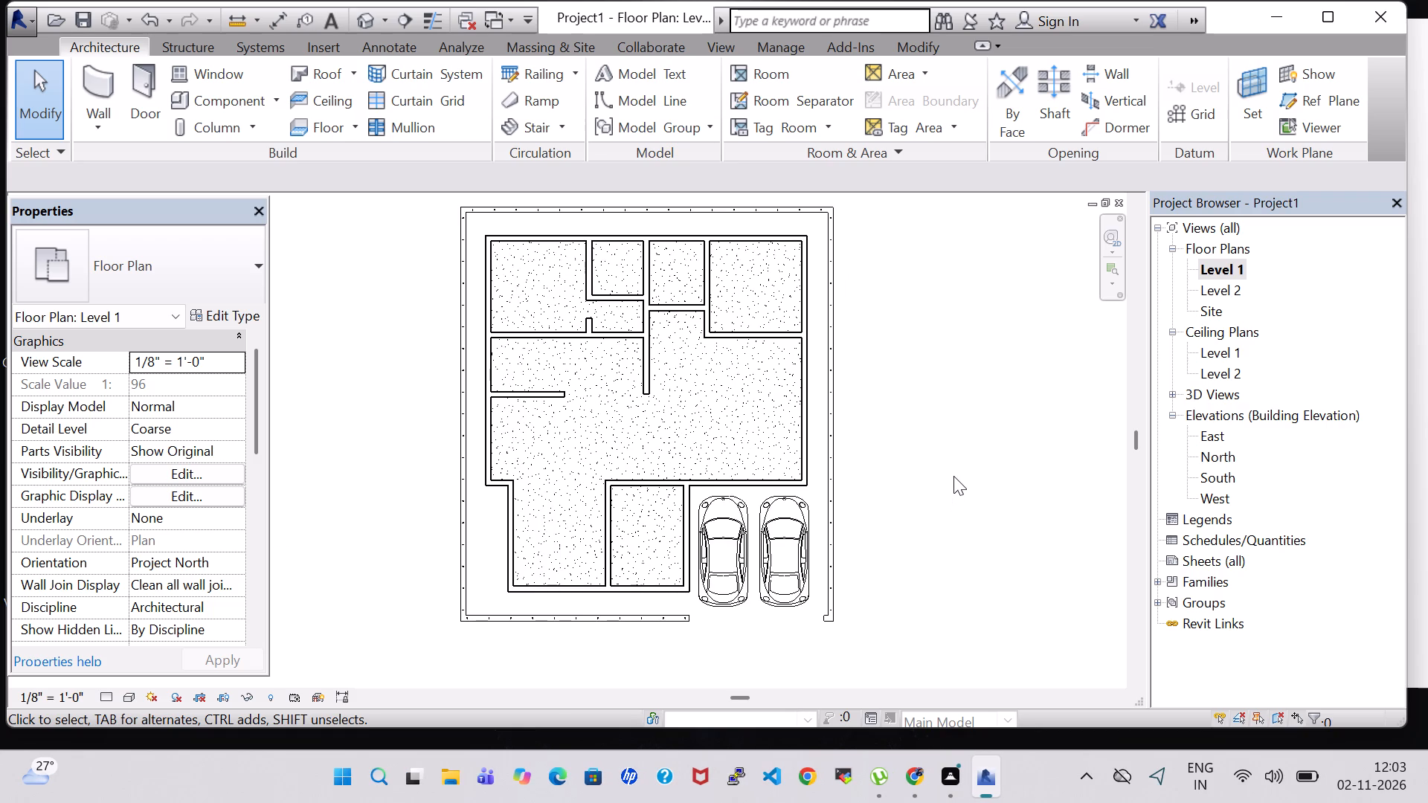
scroll(953, 476, down, 1)
scroll(953, 476, up, 1)
middle_click(953, 476)
middle_drag(953, 476, 965, 491)
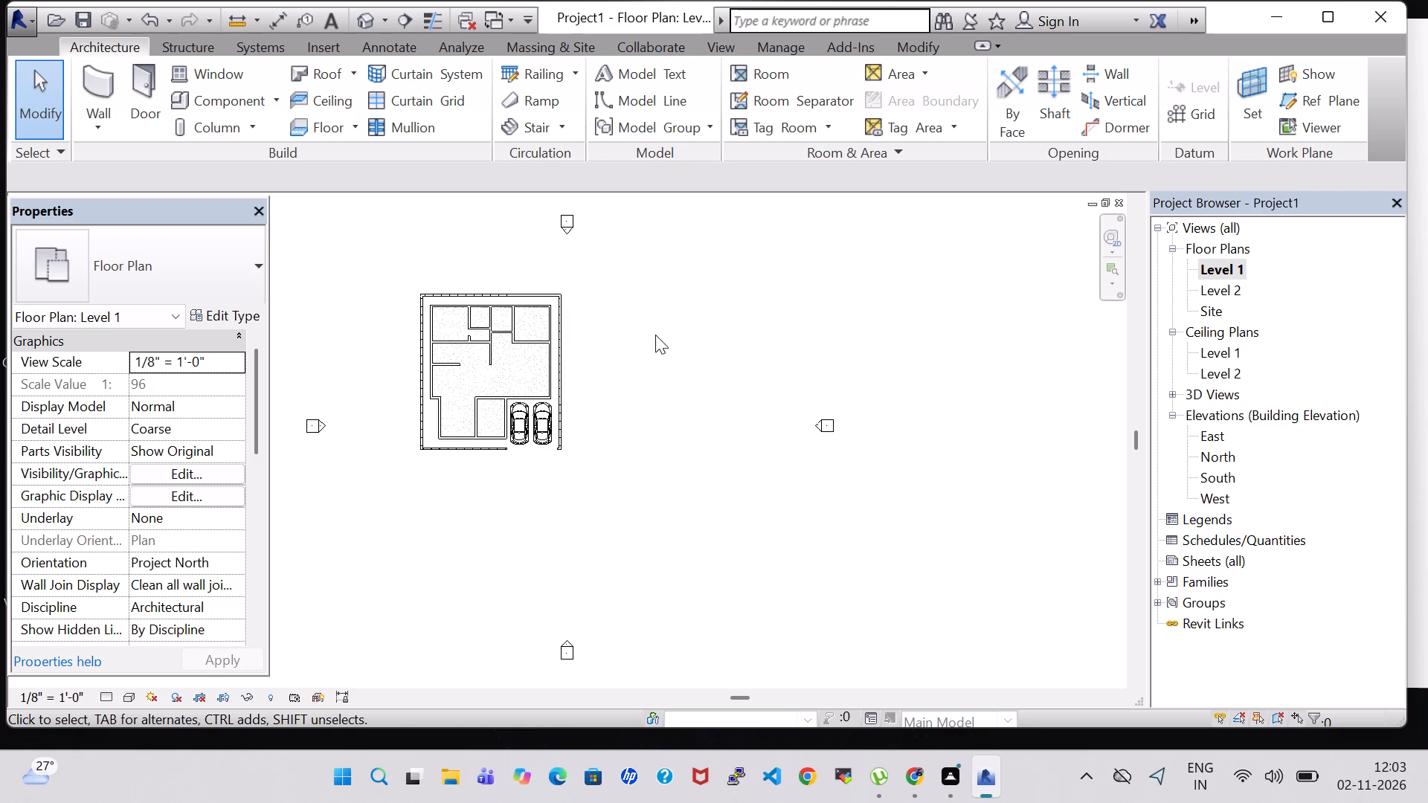
scroll(465, 370, up, 7)
middle_drag(864, 351, 940, 386)
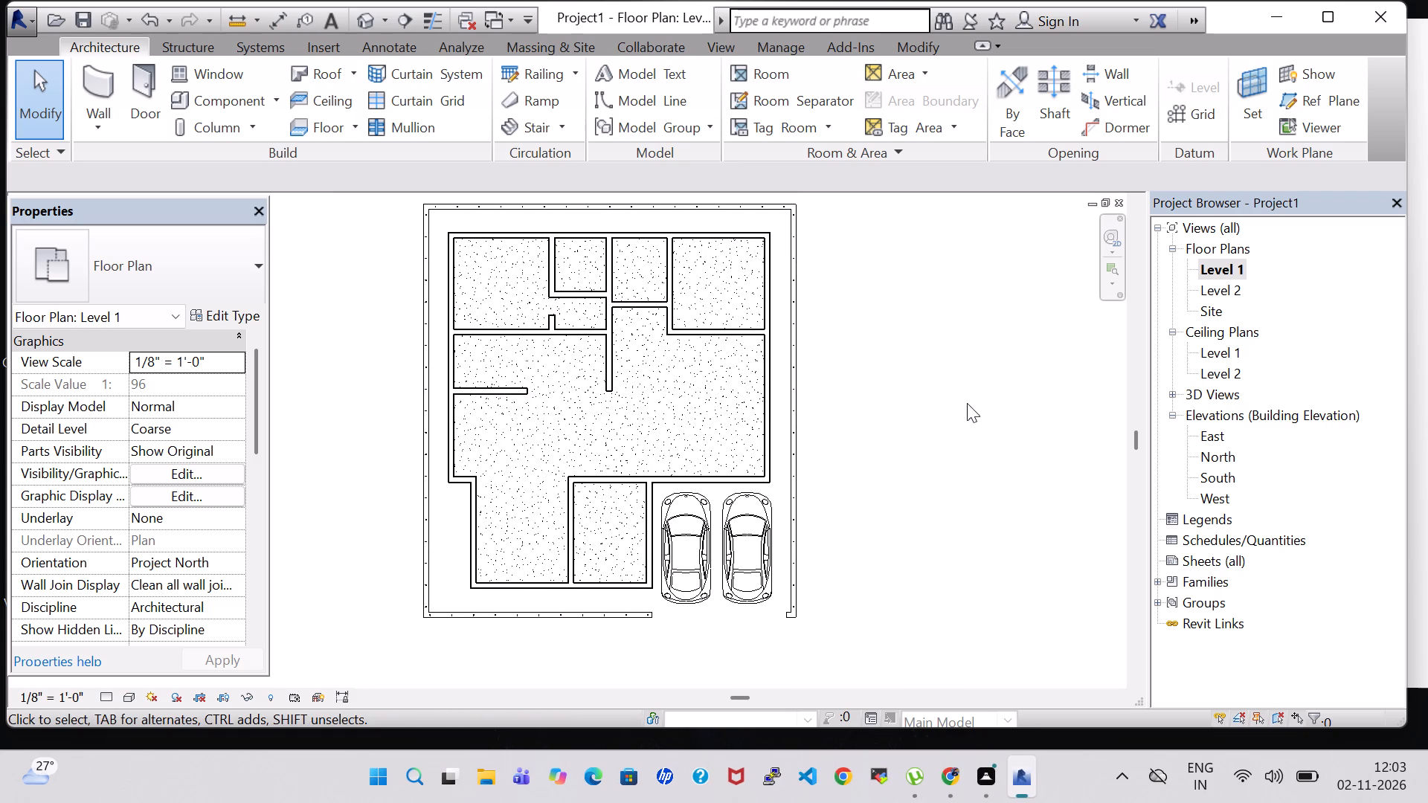
middle_drag(910, 367, 951, 393)
middle_click(951, 393)
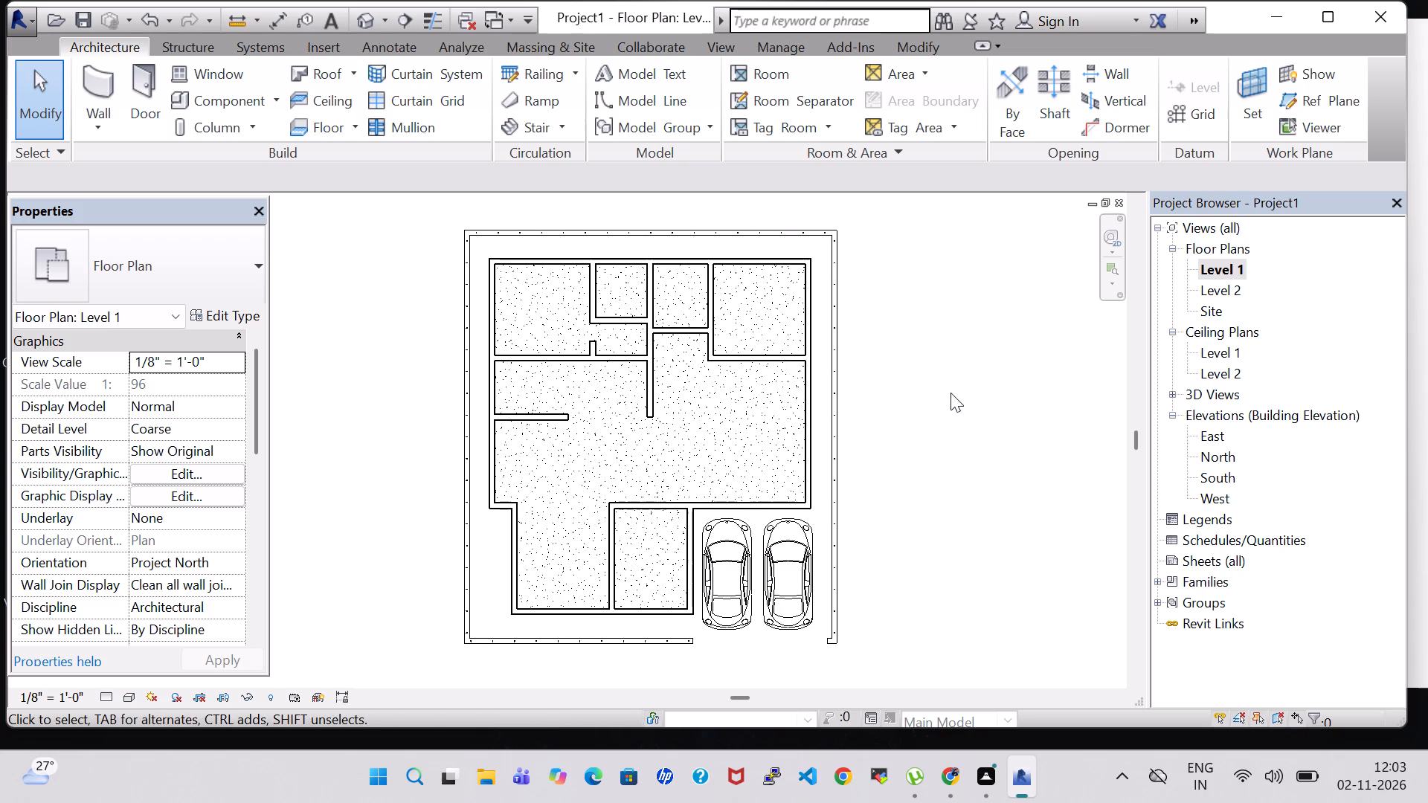
scroll(951, 393, up, 1)
middle_drag(951, 393, 998, 393)
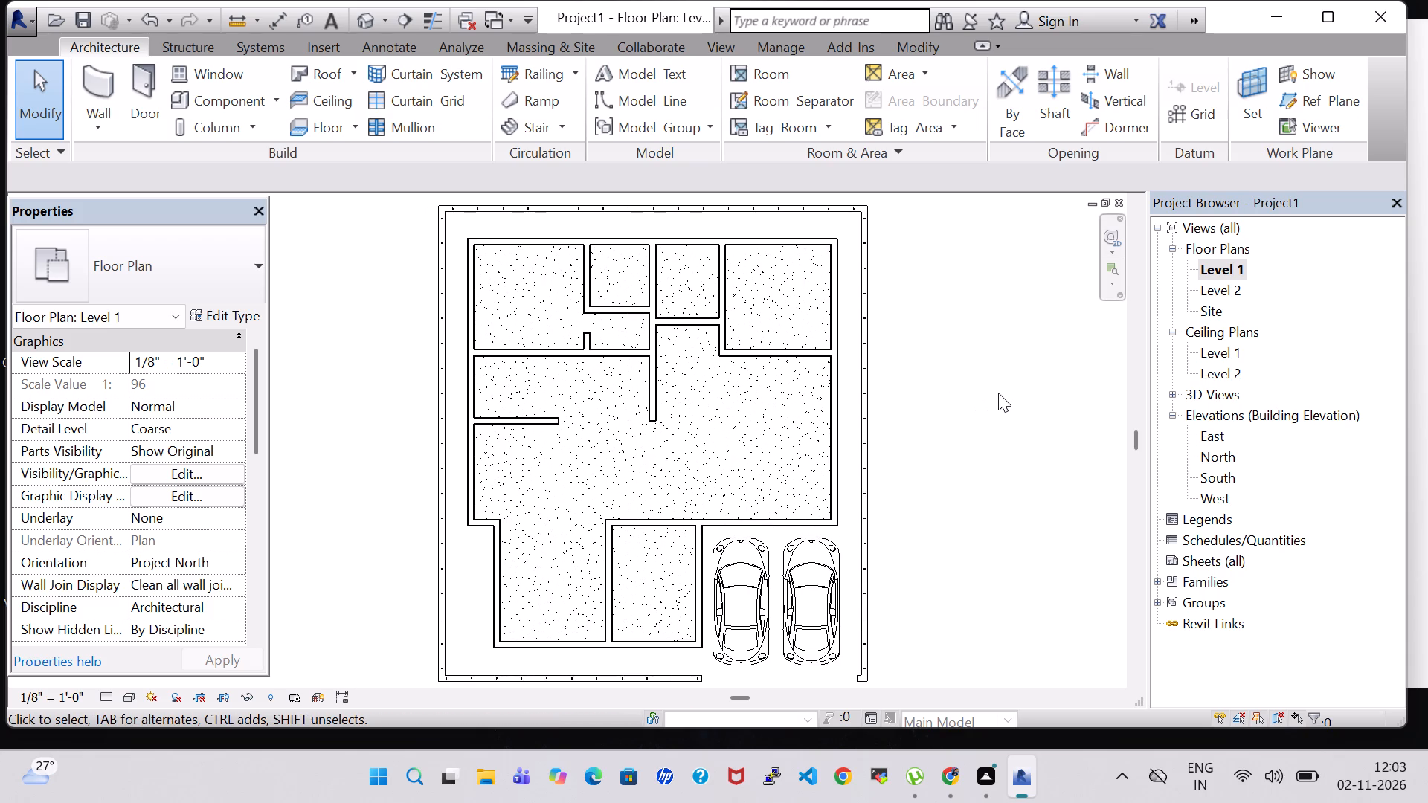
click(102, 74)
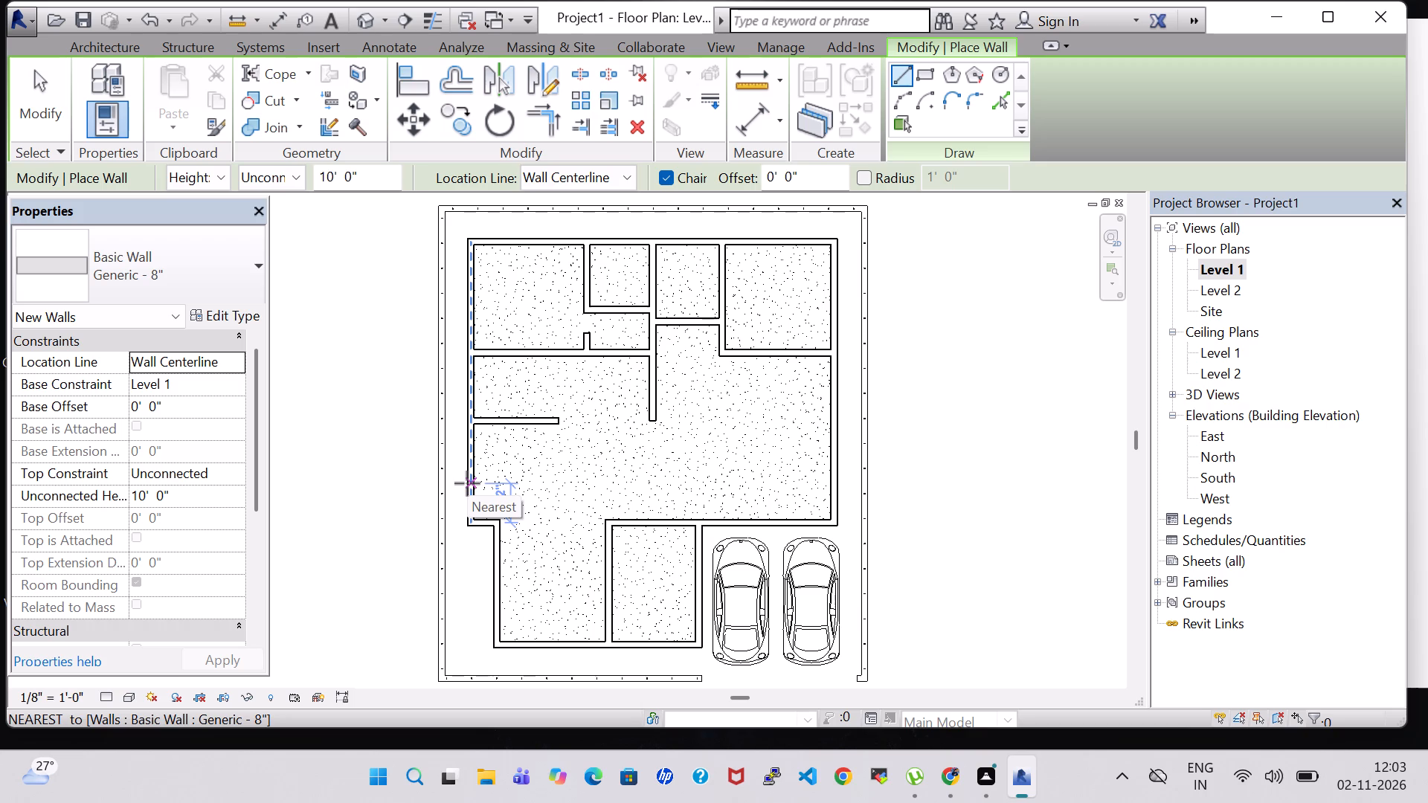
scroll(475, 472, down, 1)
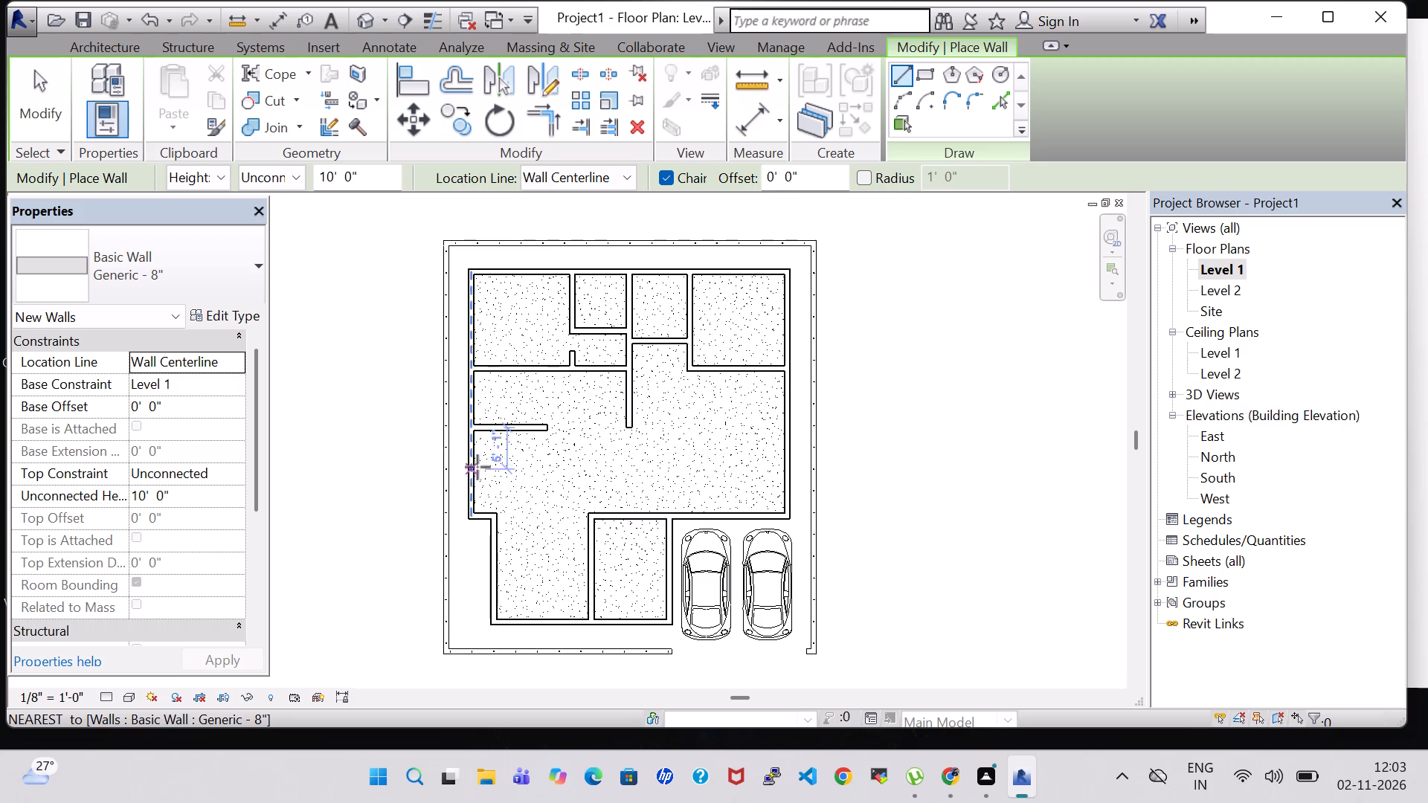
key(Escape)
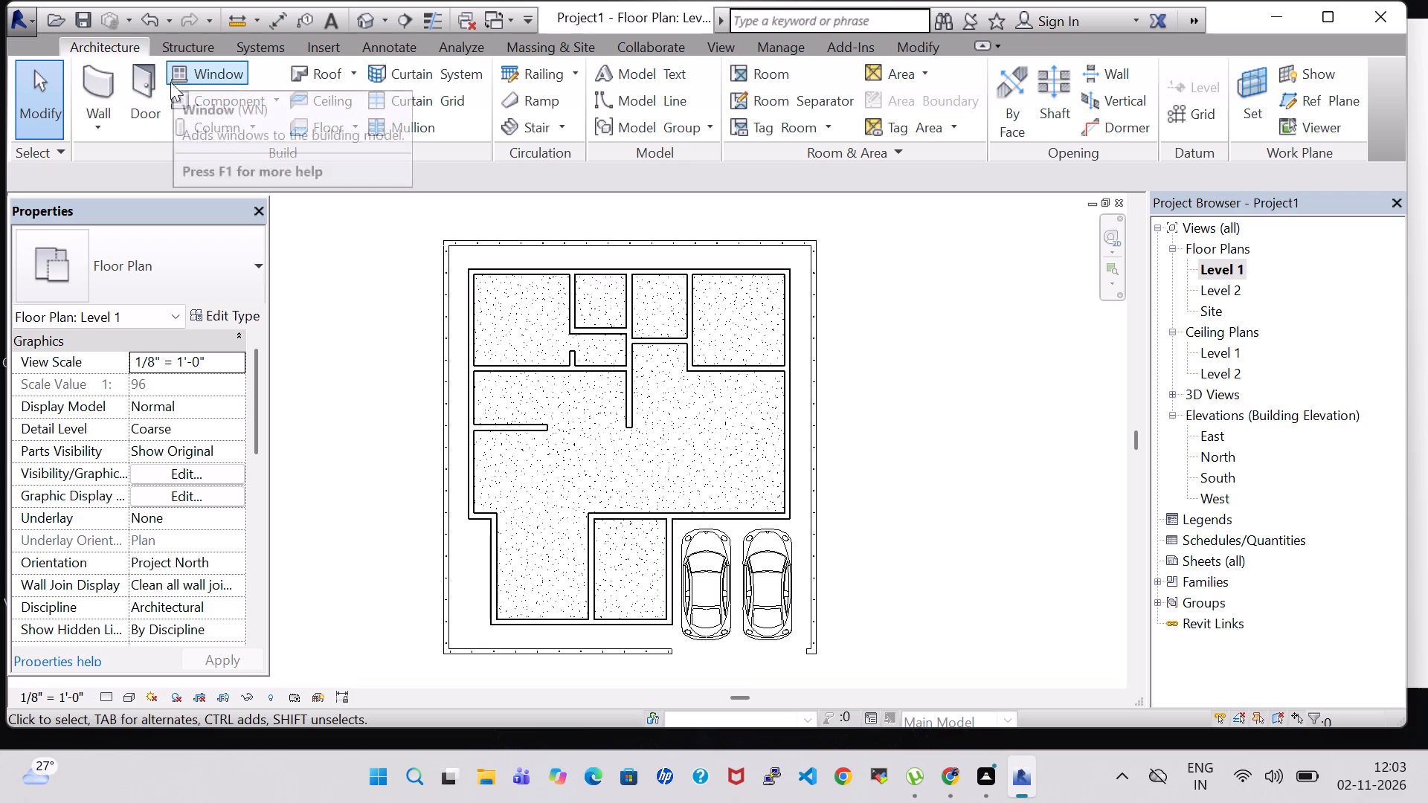
Place a 30" x 80" Single-Flush door in the northwest small room's south wall, about 5' 4" from its east wall, hinged west and opening inward.
click(140, 90)
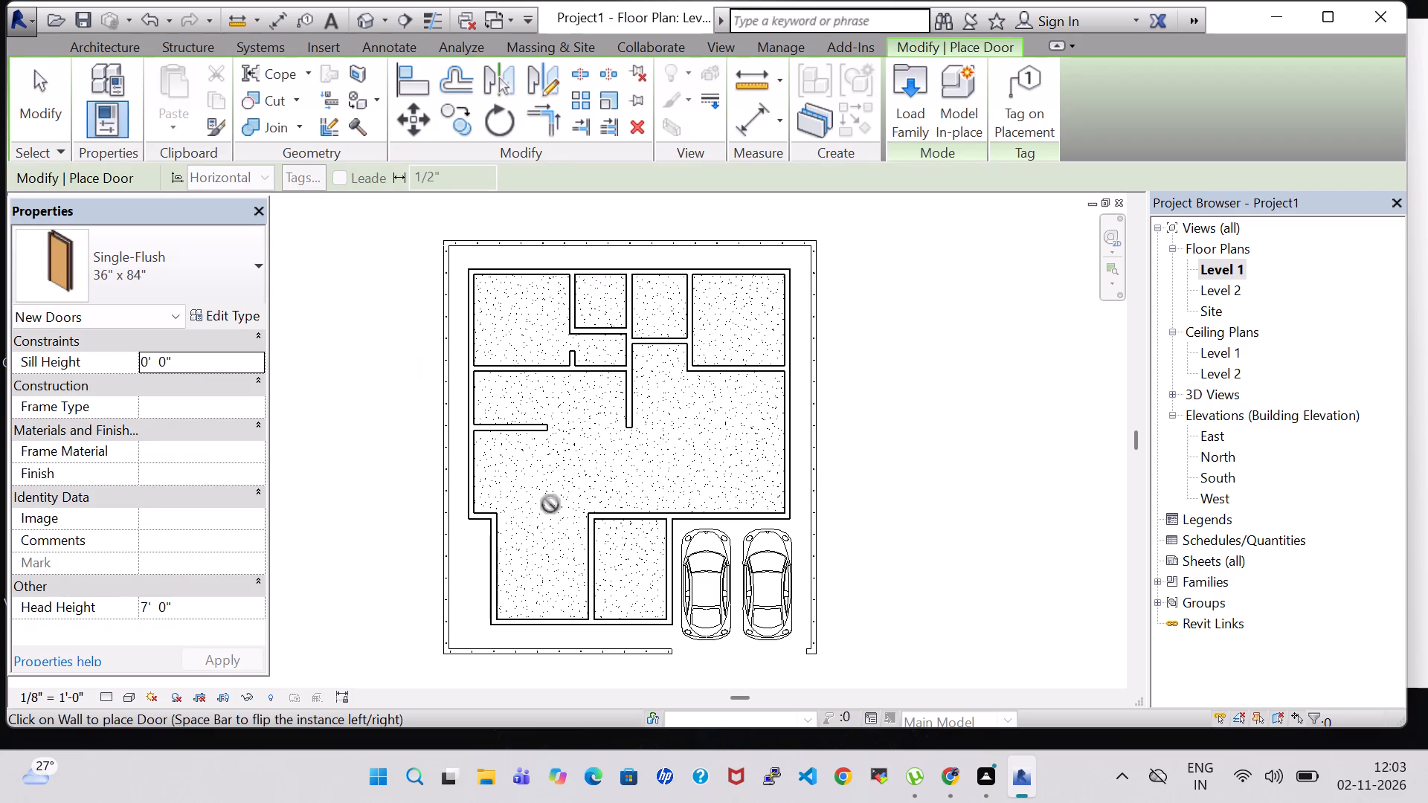
scroll(533, 381, up, 5)
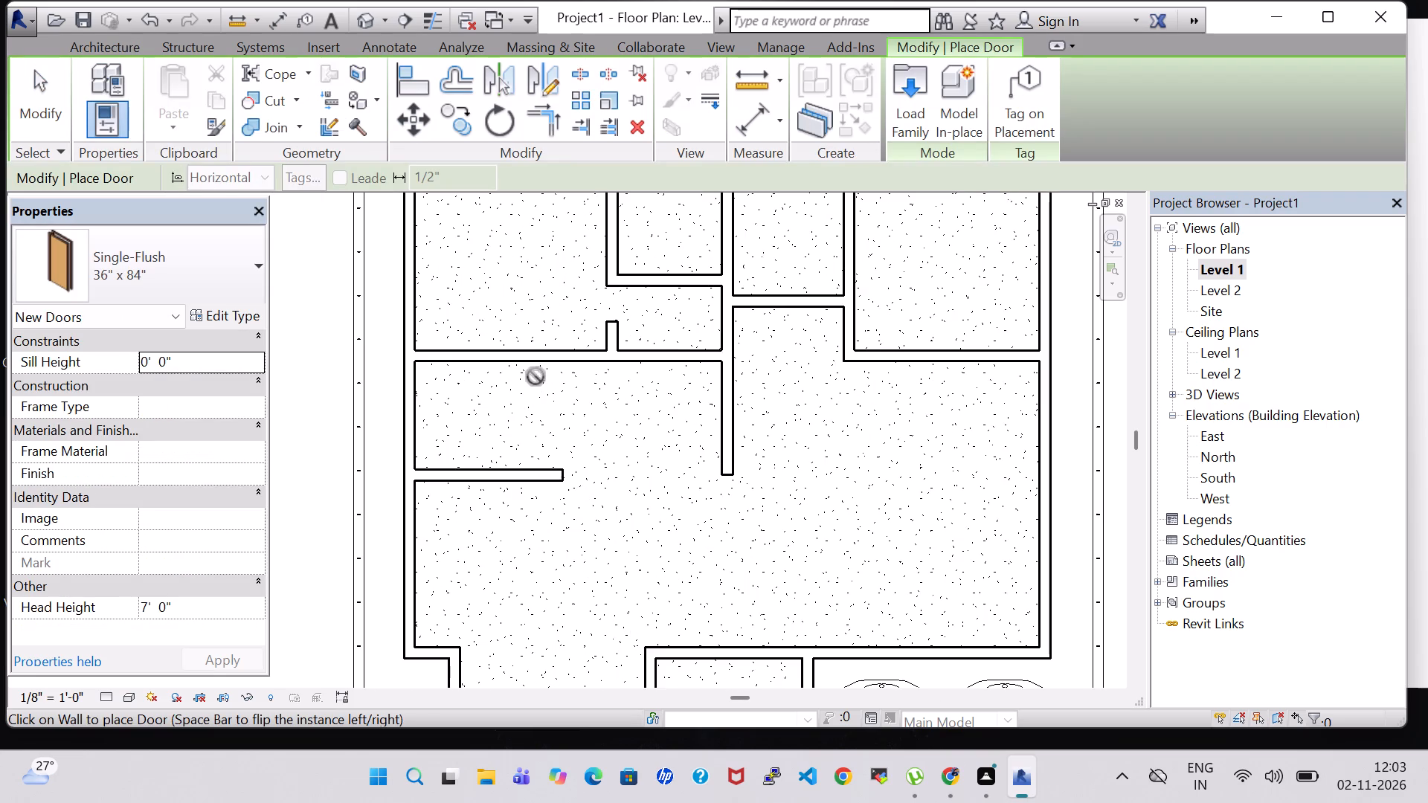
middle_drag(602, 373, 564, 572)
middle_click(564, 575)
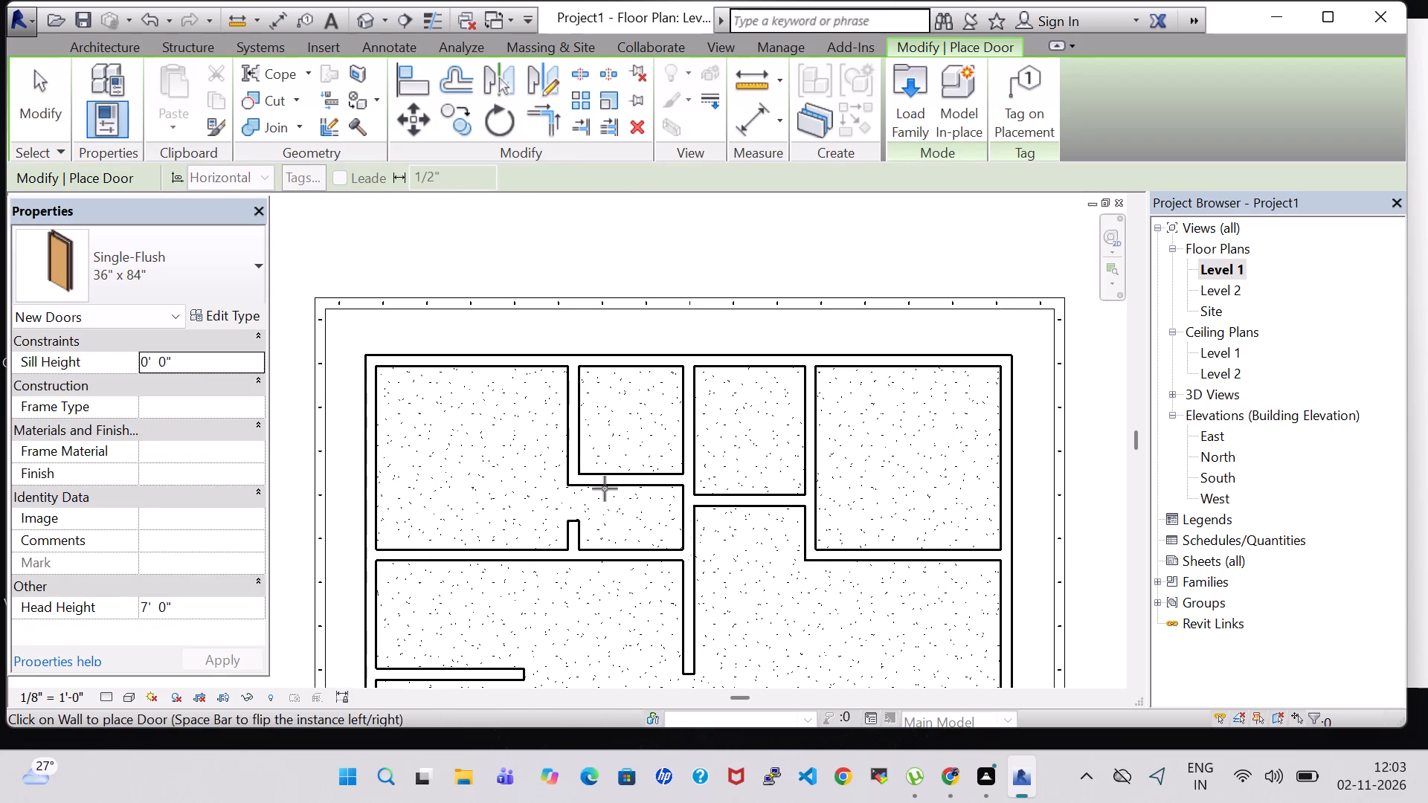
scroll(605, 488, up, 4)
click(219, 279)
scroll(205, 341, up, 2)
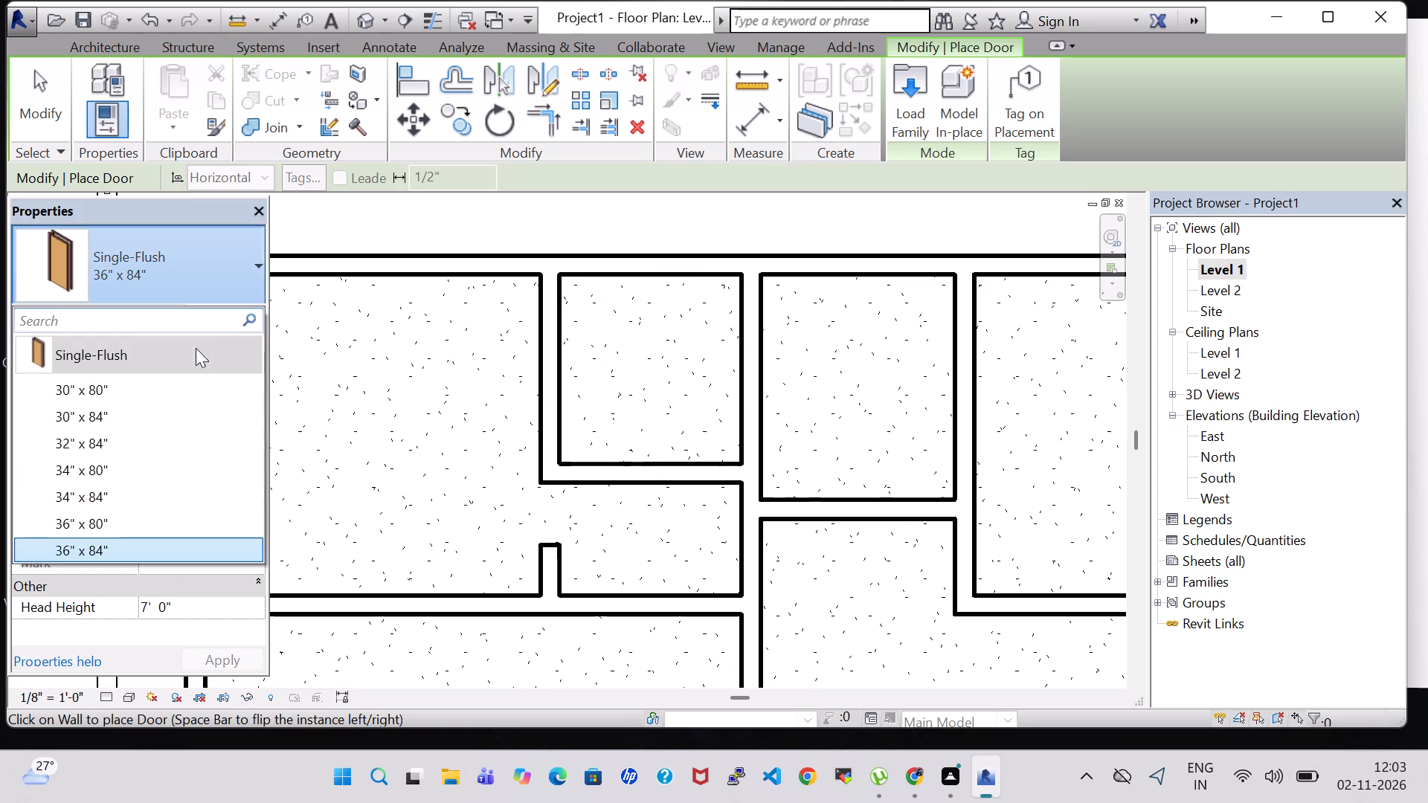
click(158, 393)
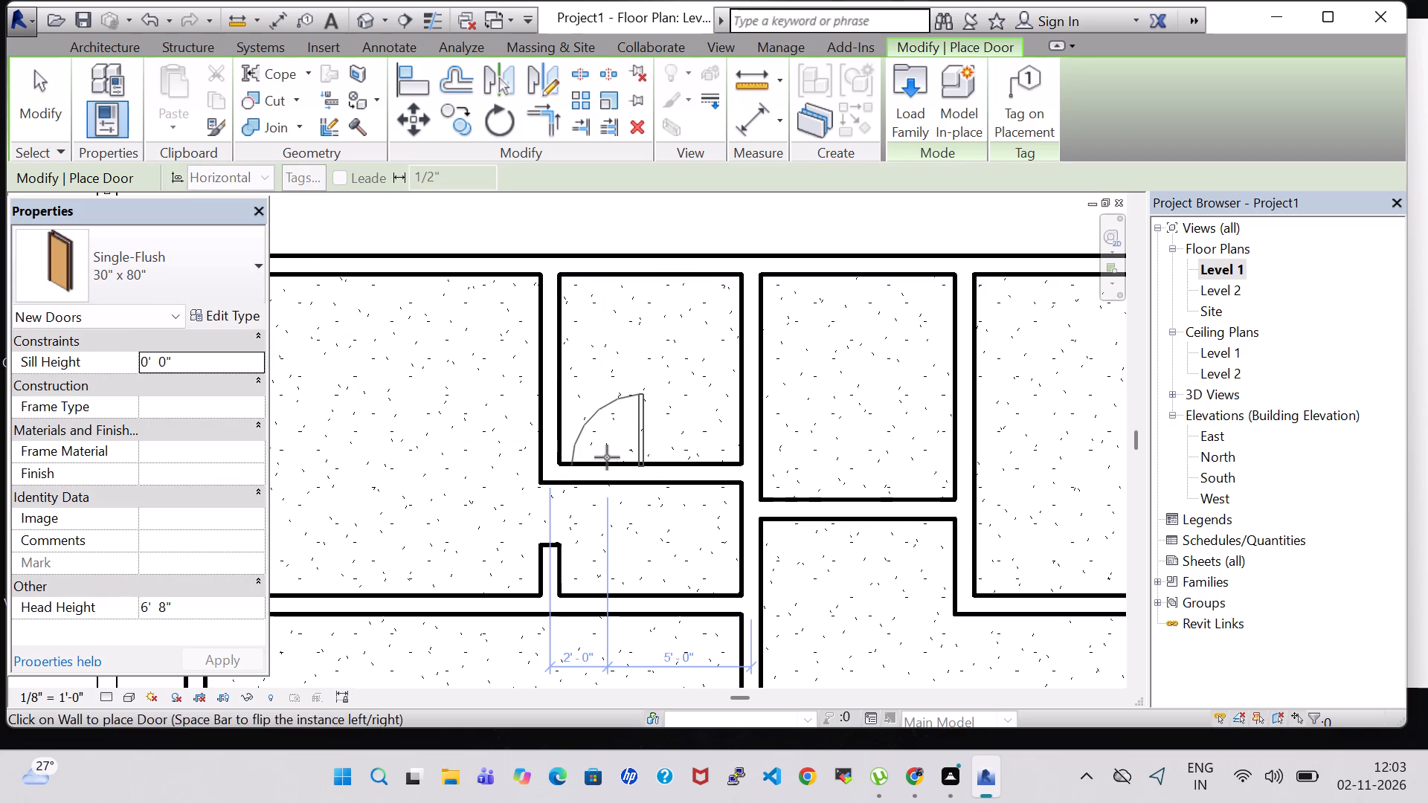
key(space)
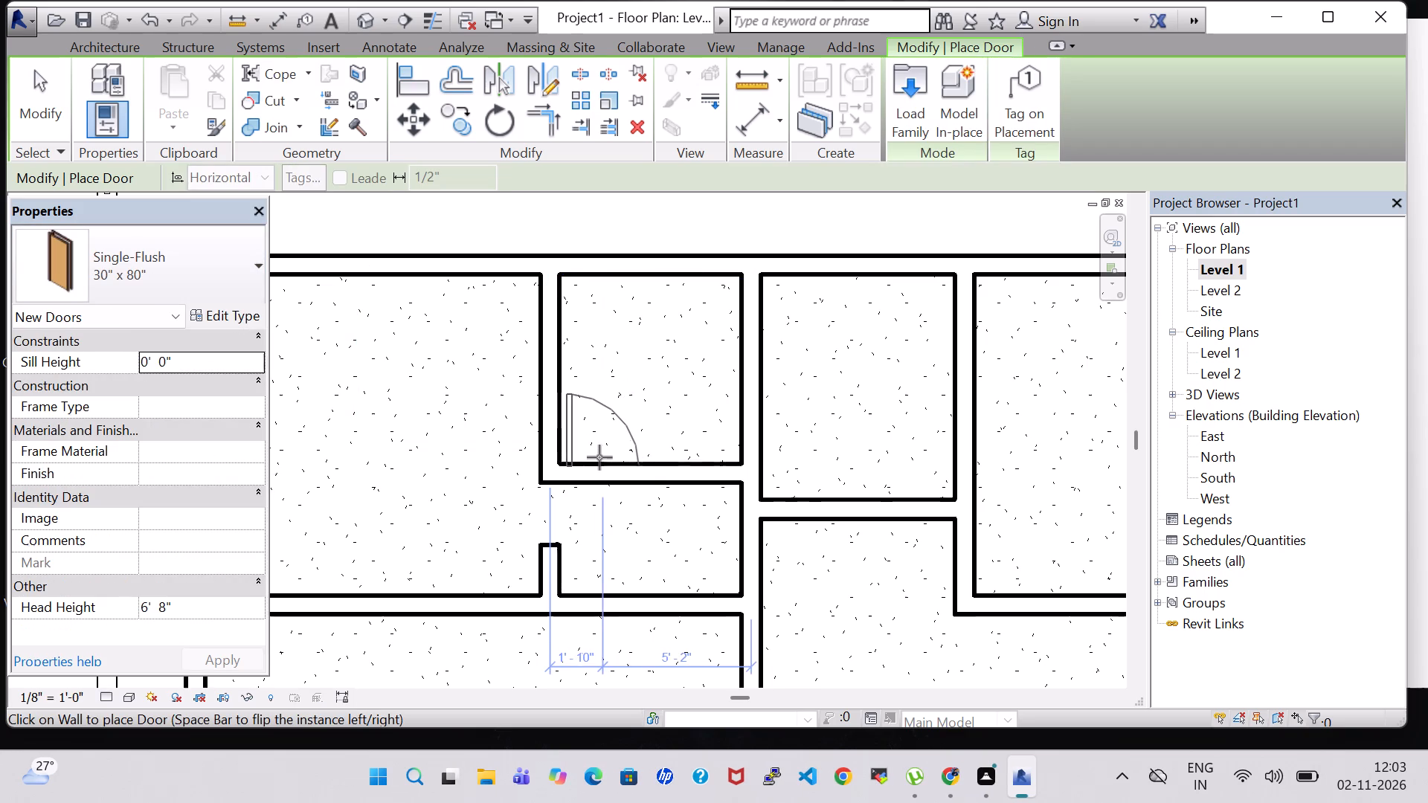
click(599, 459)
scroll(599, 459, down, 2)
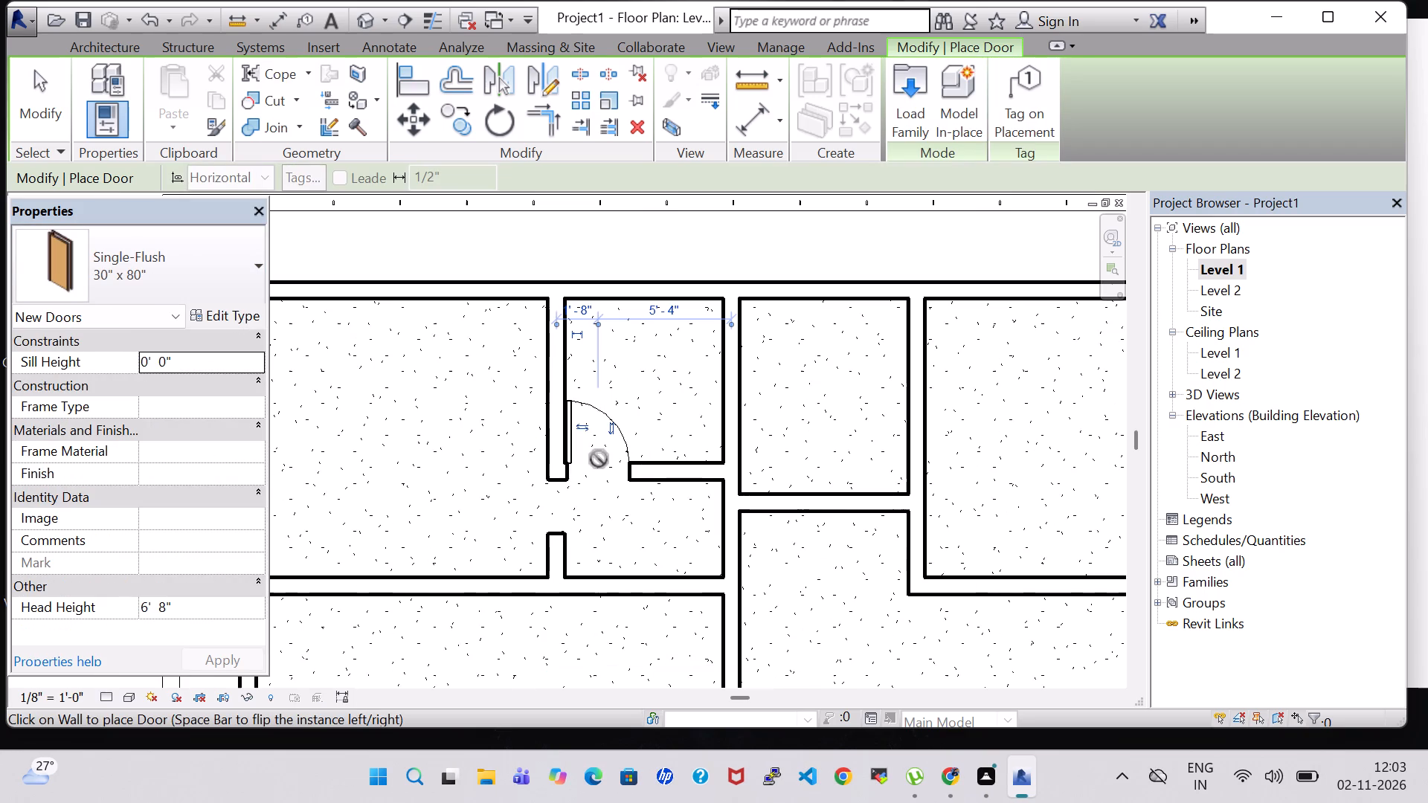
key(Escape)
key(Escape)
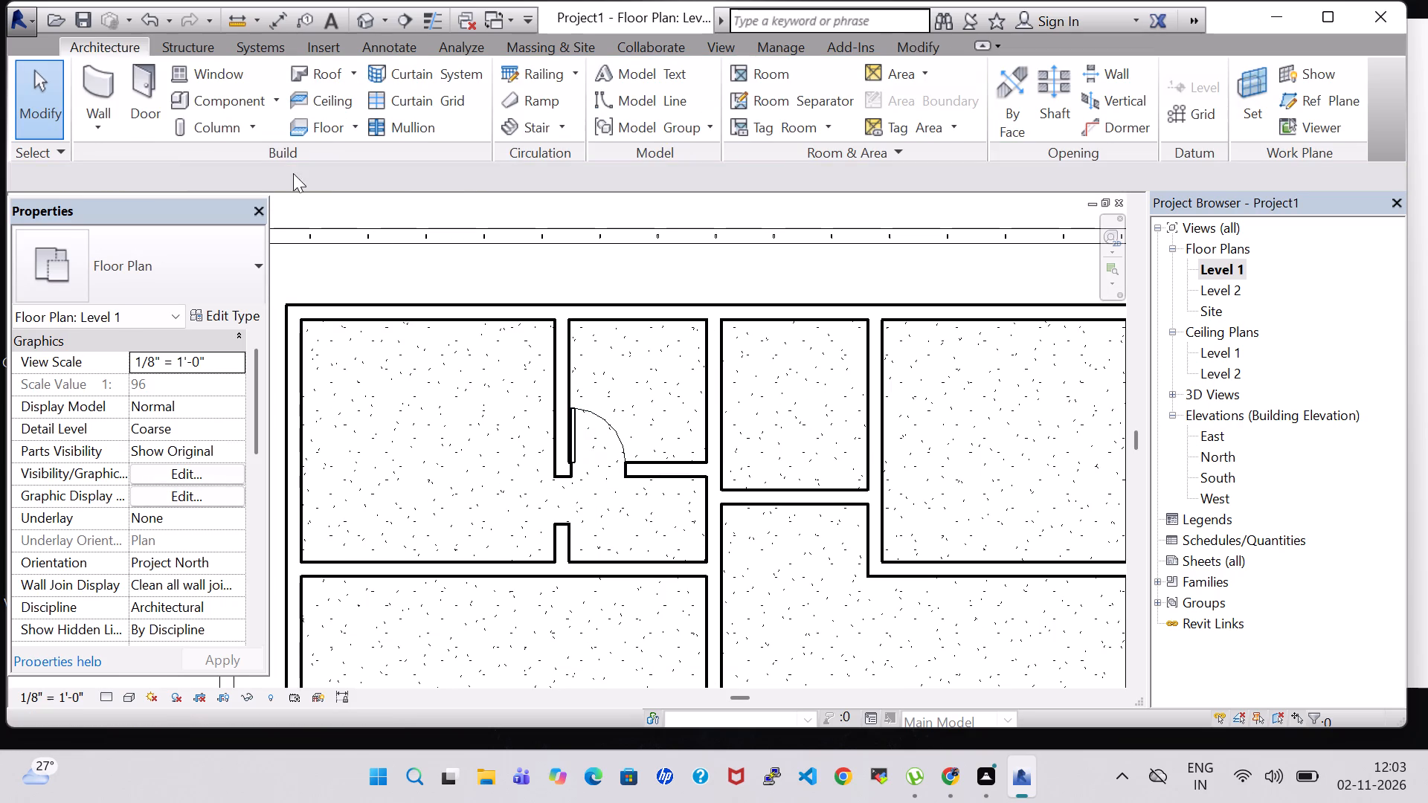
key(Escape)
Place a 30" x 80" Single-Flush door in the adjacent small room's south wall, about 1' 9" from its east wall, opening inward.
click(159, 74)
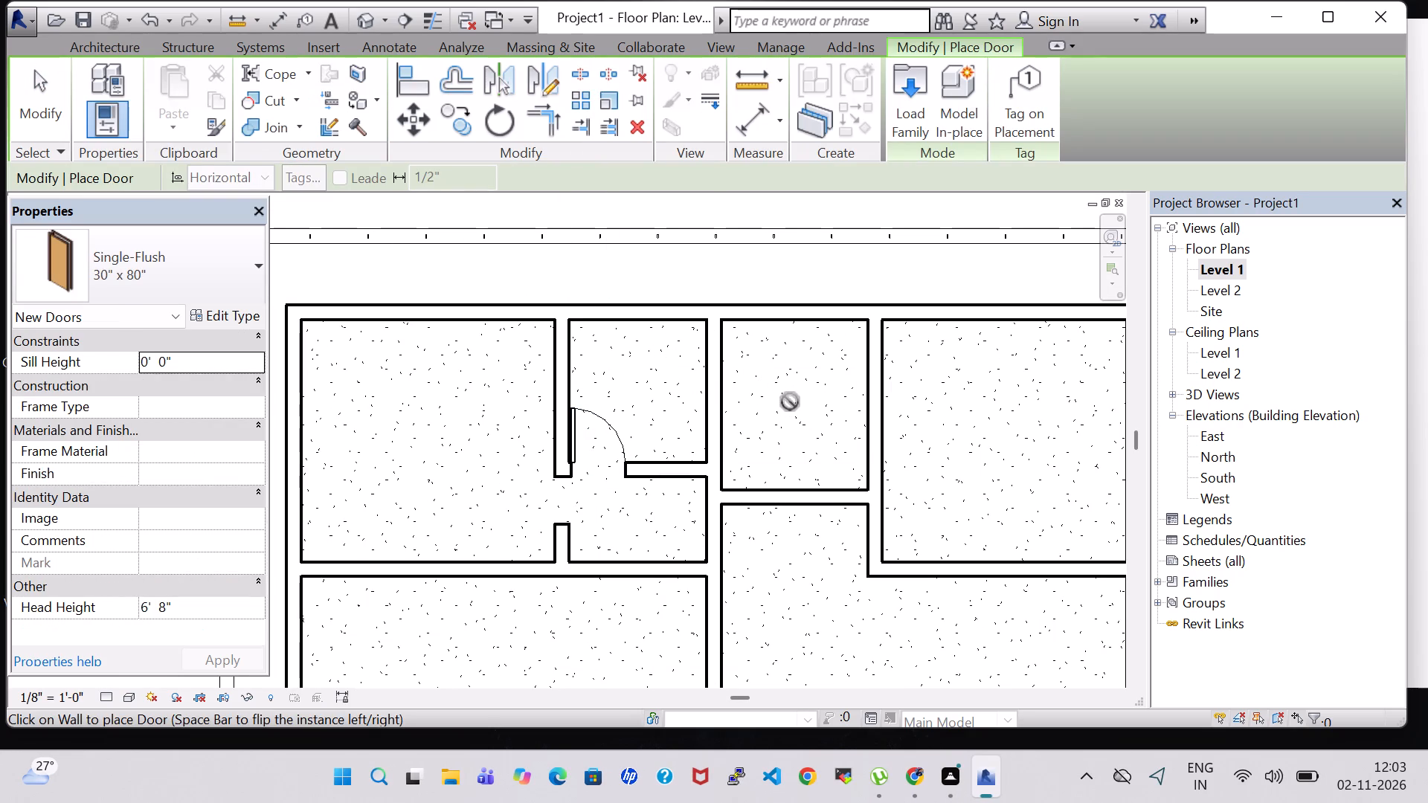
click(837, 488)
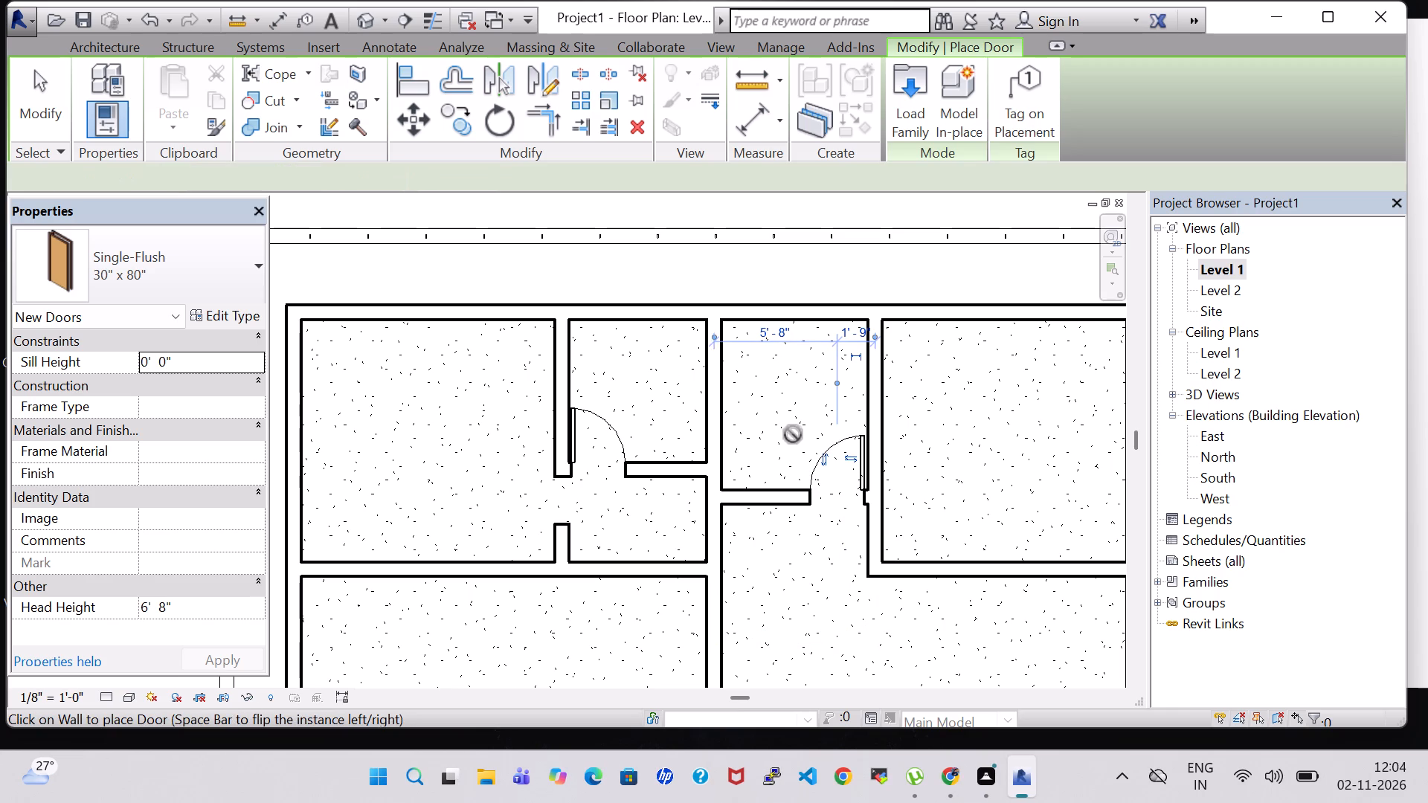
key(Escape)
key(Escape)
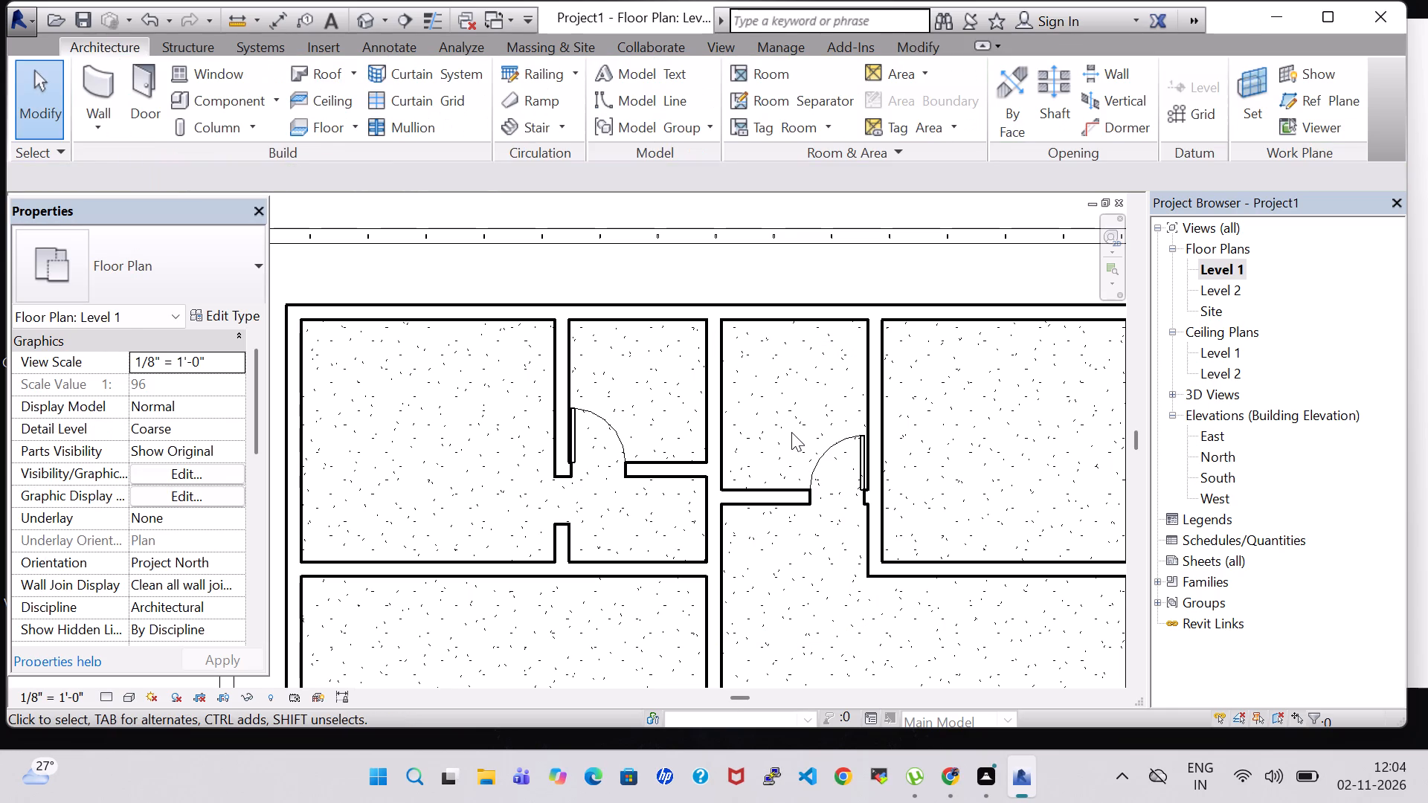
Load the residential door family Door-Exterior-Double-Full Glass-Wood_Clad with the 60" x 80" type.
scroll(784, 432, down, 7)
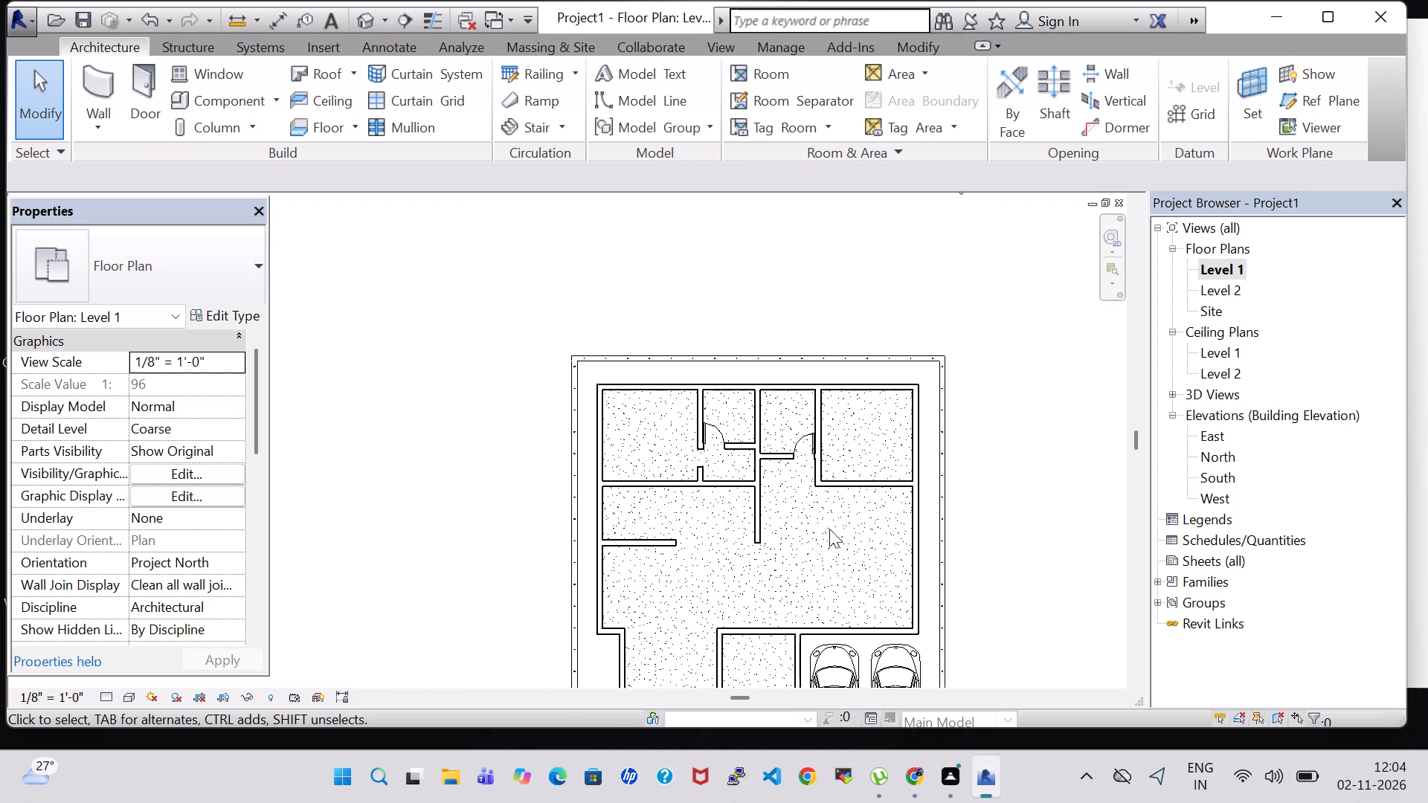
middle_drag(834, 546, 731, 439)
scroll(731, 439, down, 1)
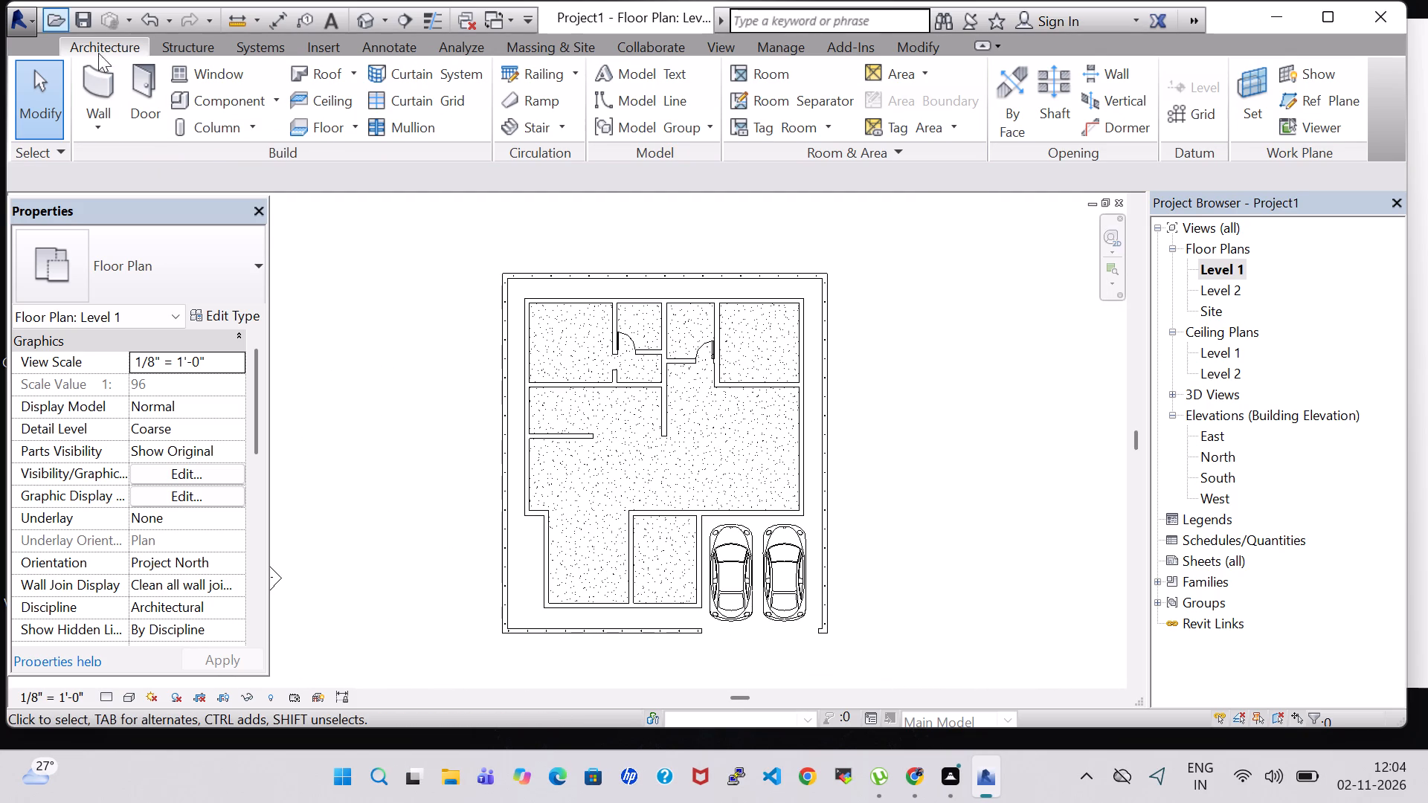
click(136, 80)
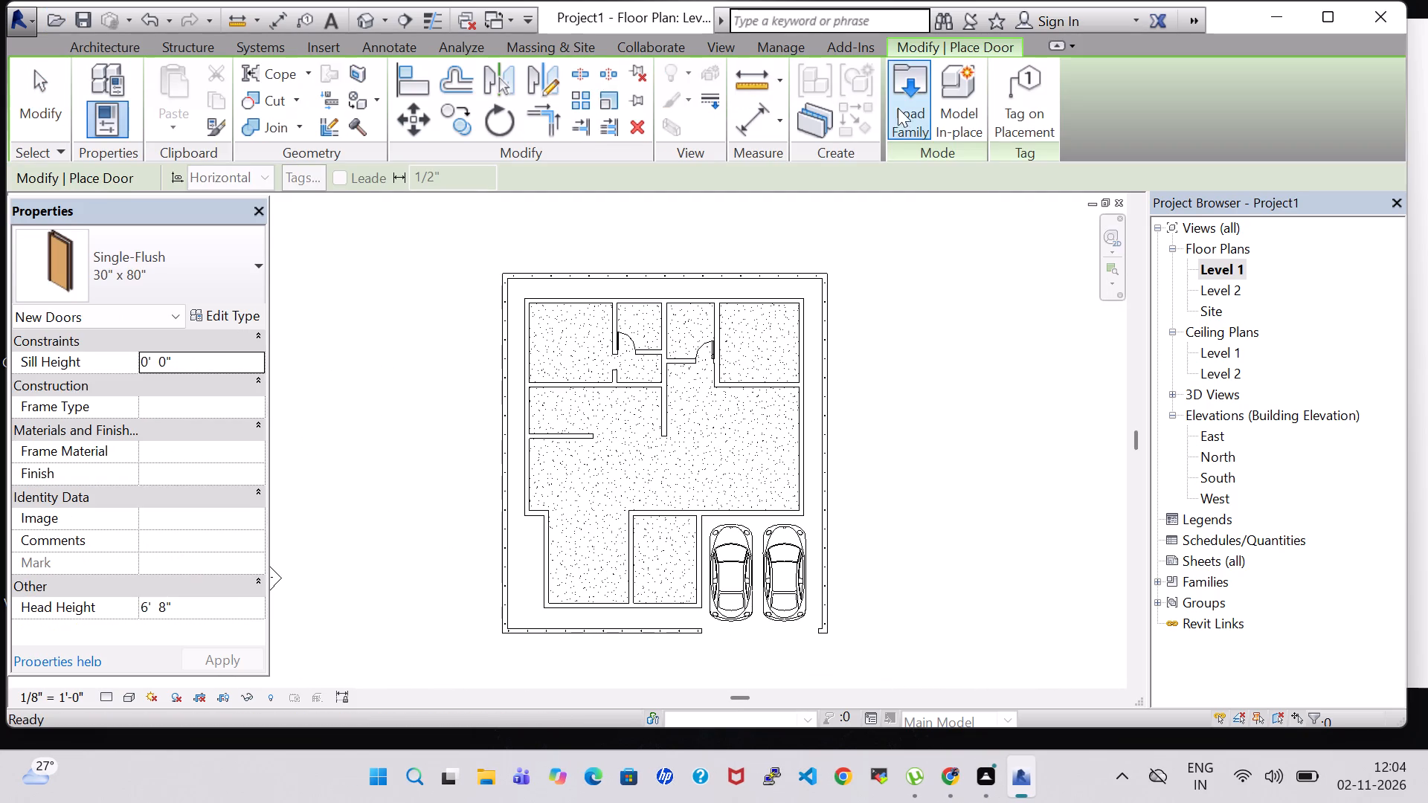
click(903, 109)
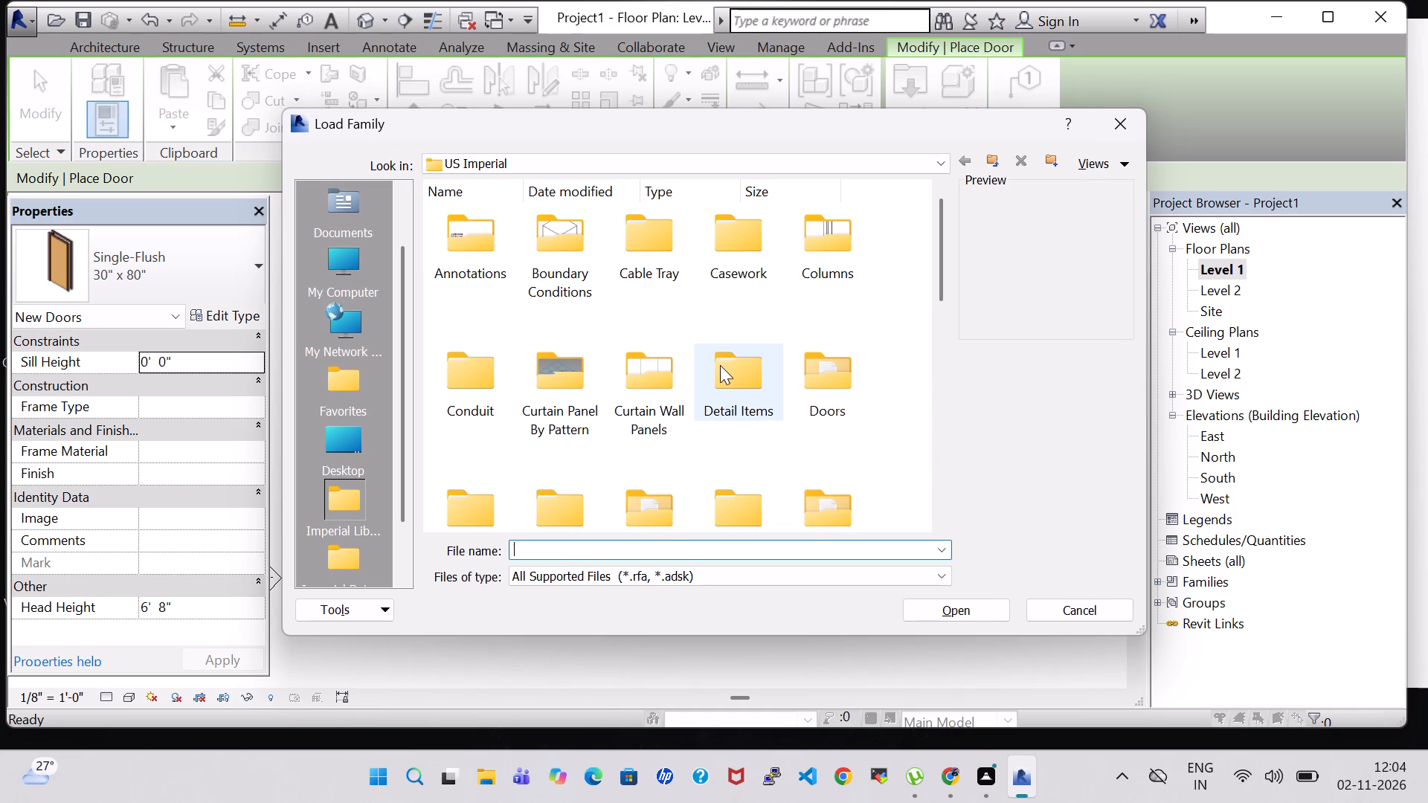
double_click(835, 365)
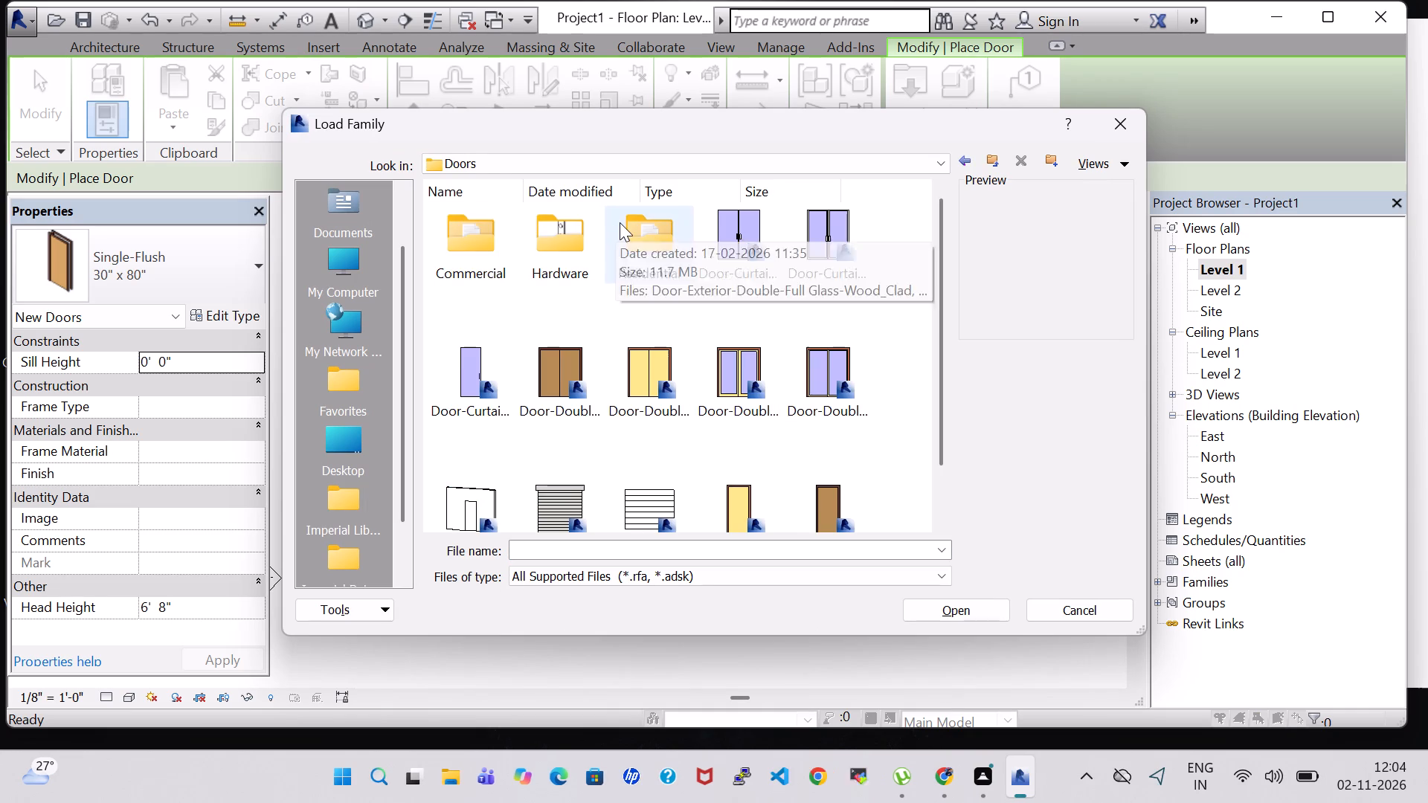
double_click(620, 222)
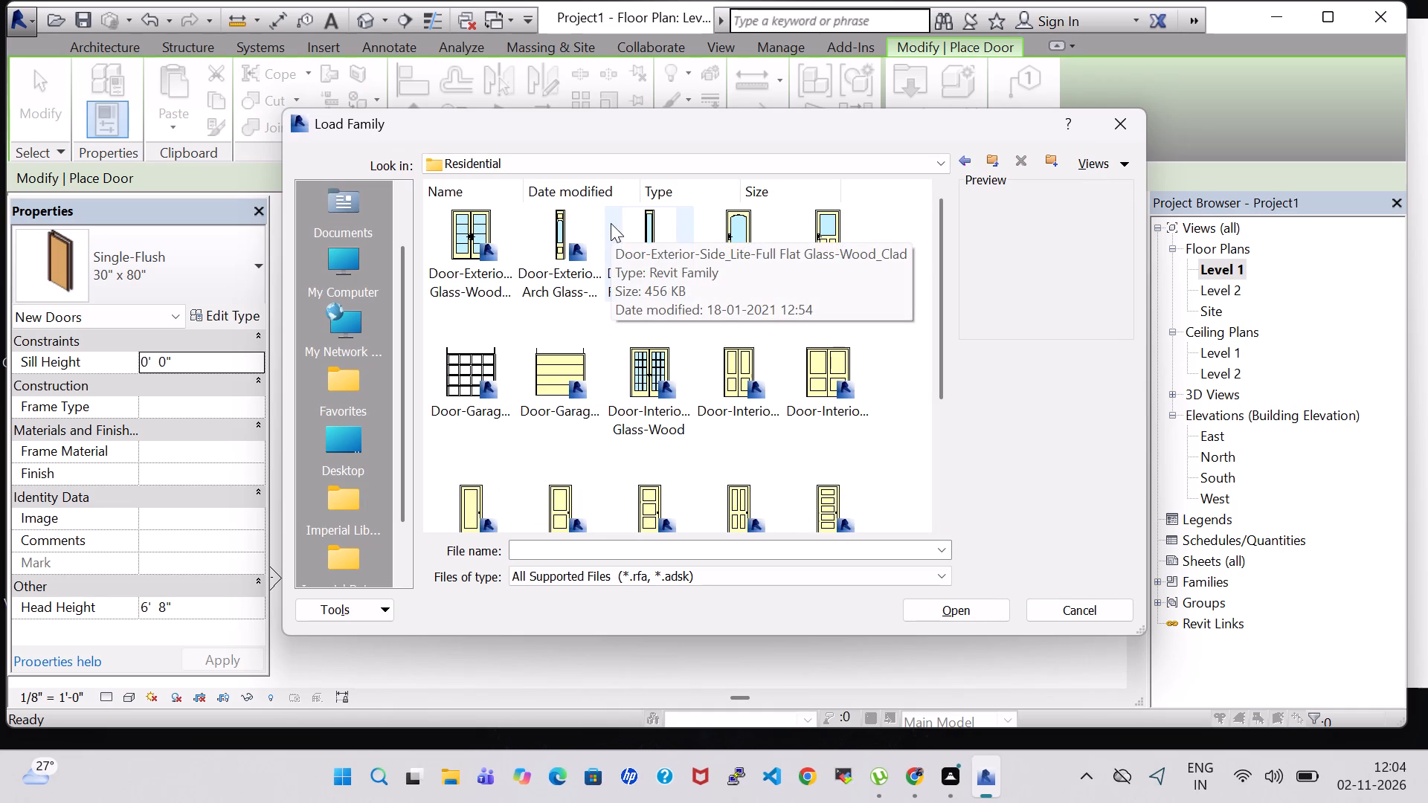
click(469, 257)
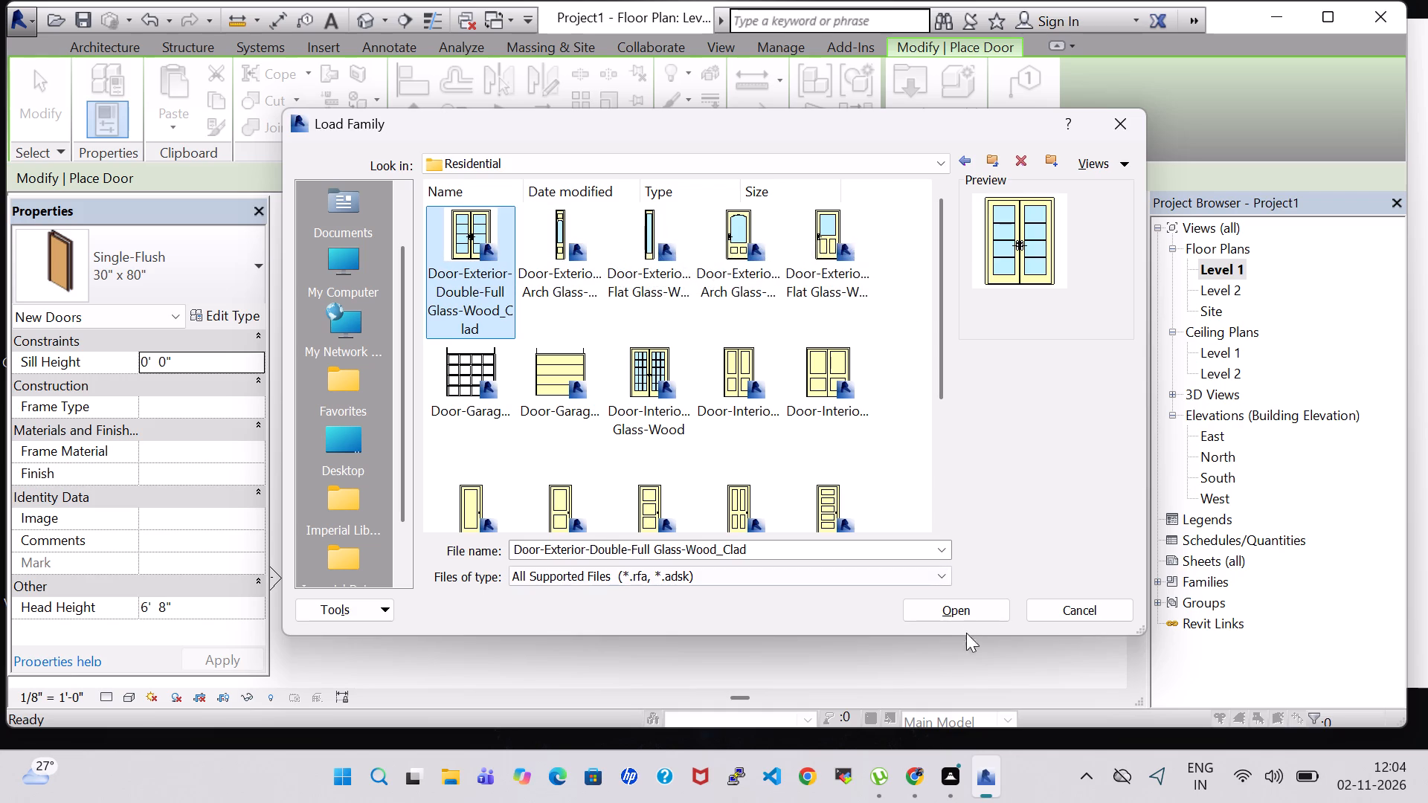
click(963, 622)
click(963, 613)
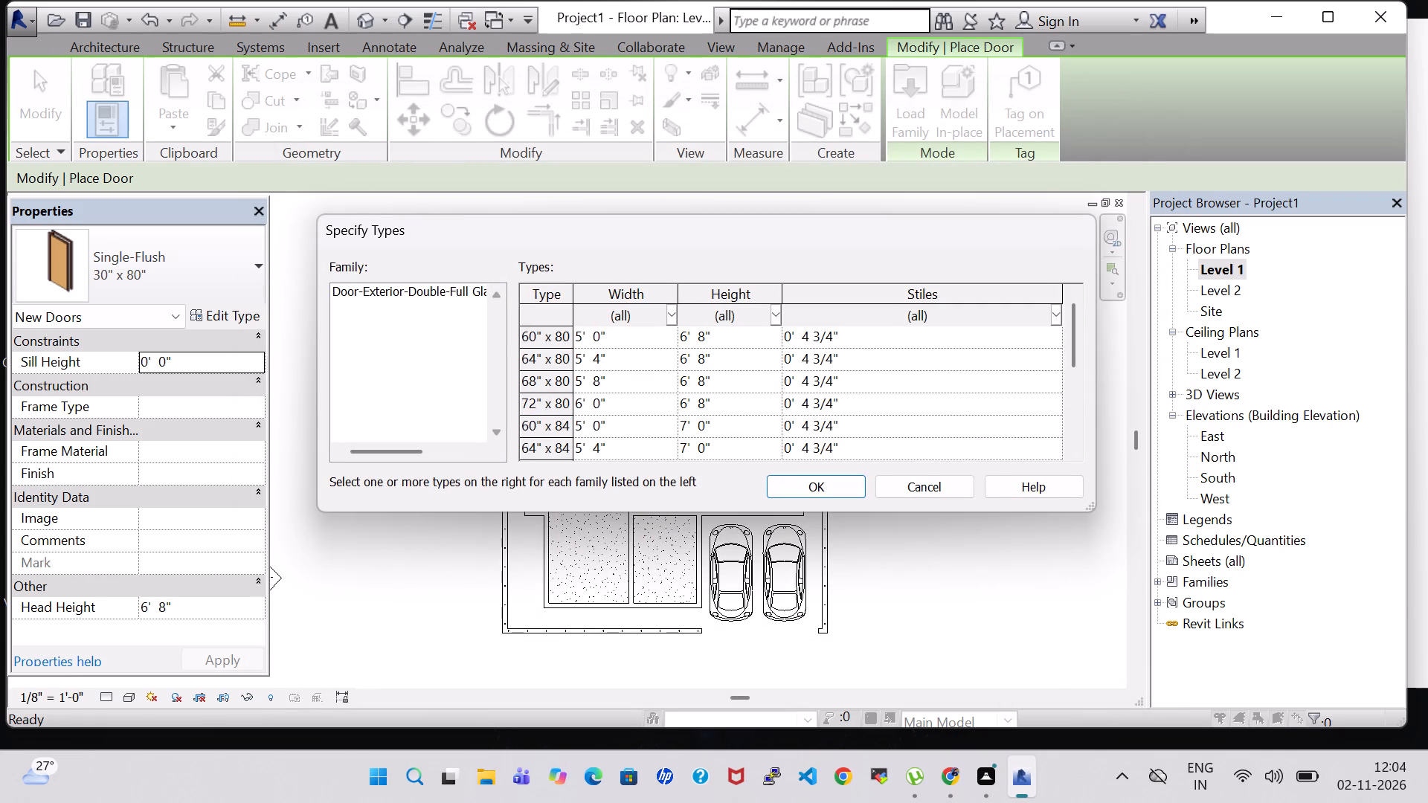
click(544, 338)
click(821, 479)
Place the 60" x 80" double glass door in the wall behind the parking, about 3' 4" from the east exterior wall, opening inward.
scroll(765, 507, up, 3)
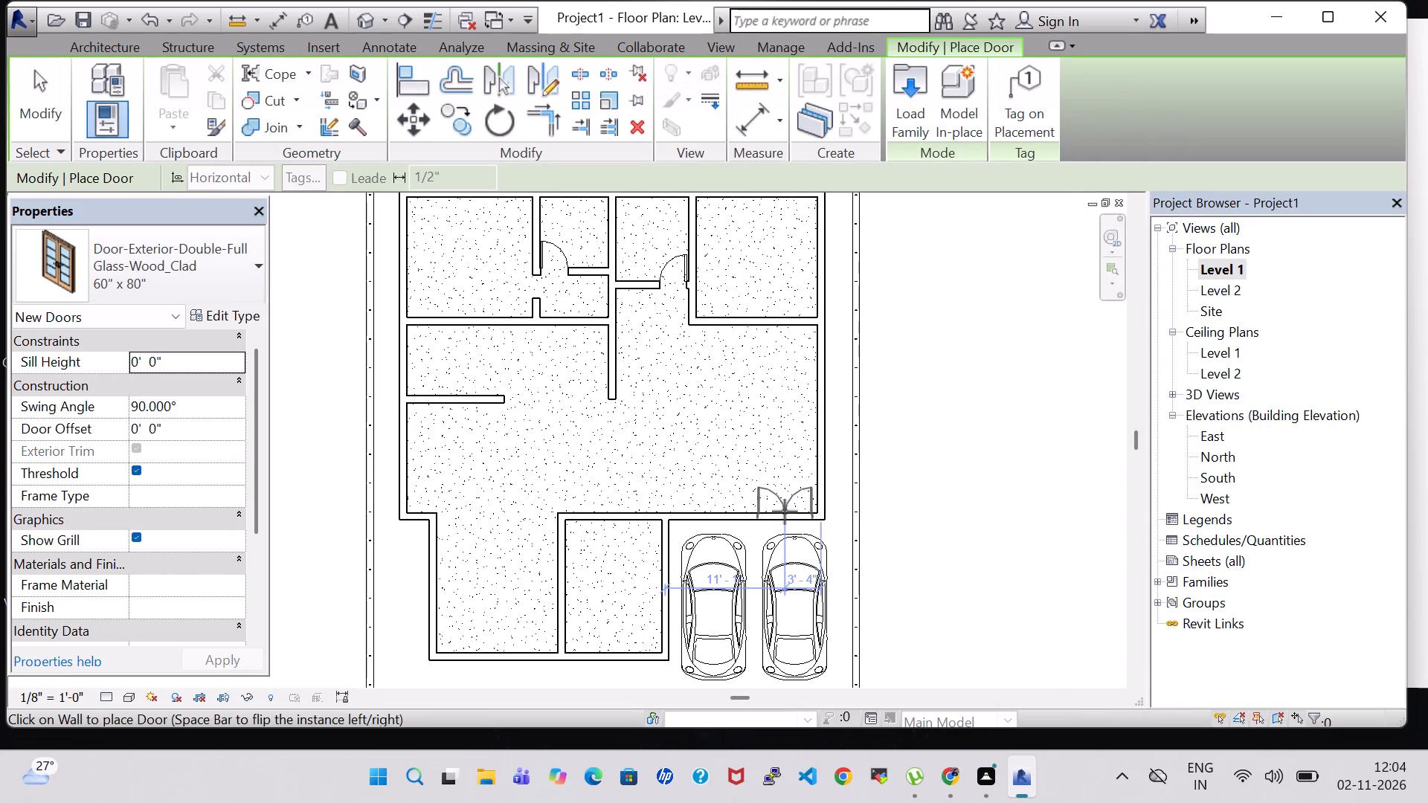
click(785, 512)
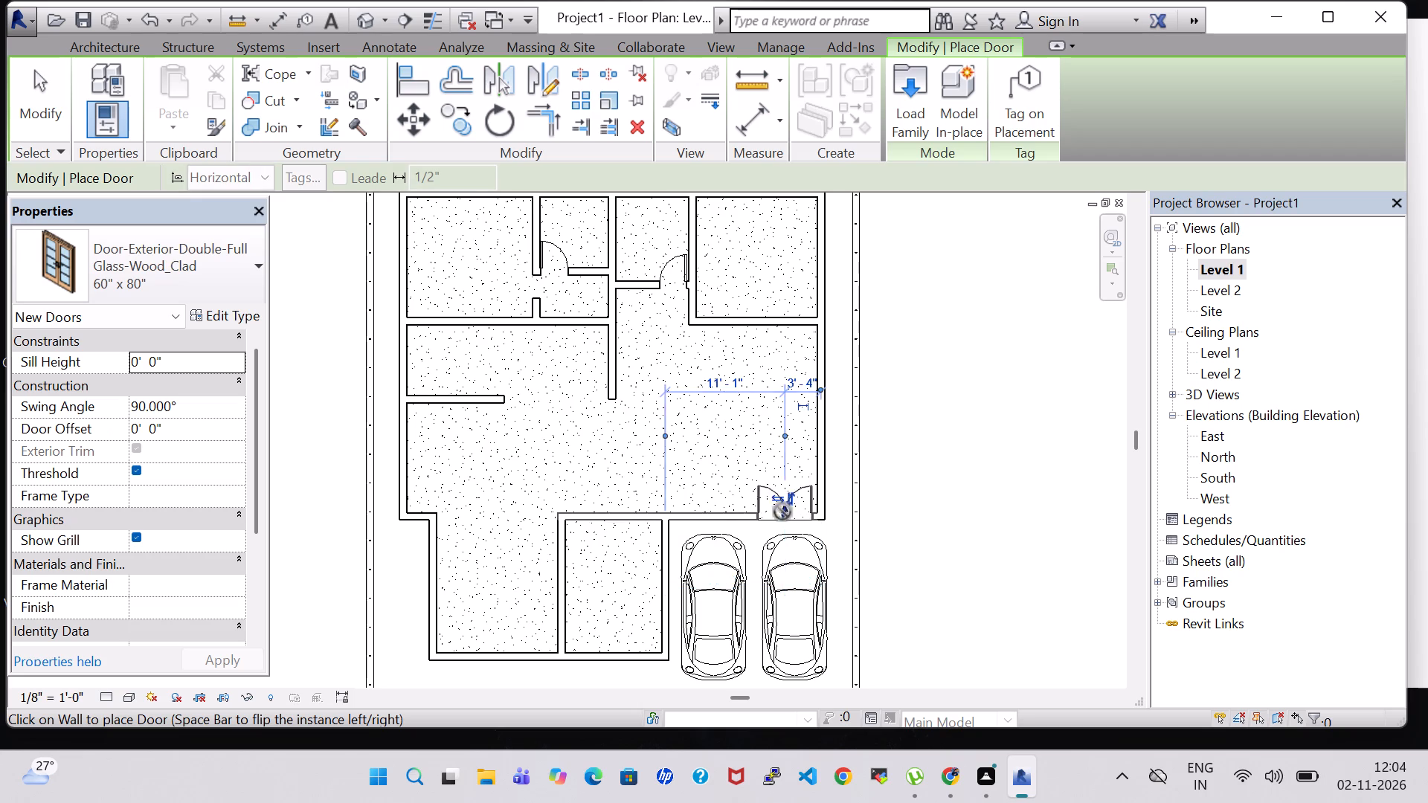
scroll(706, 503, down, 2)
key(Escape)
key(Escape)
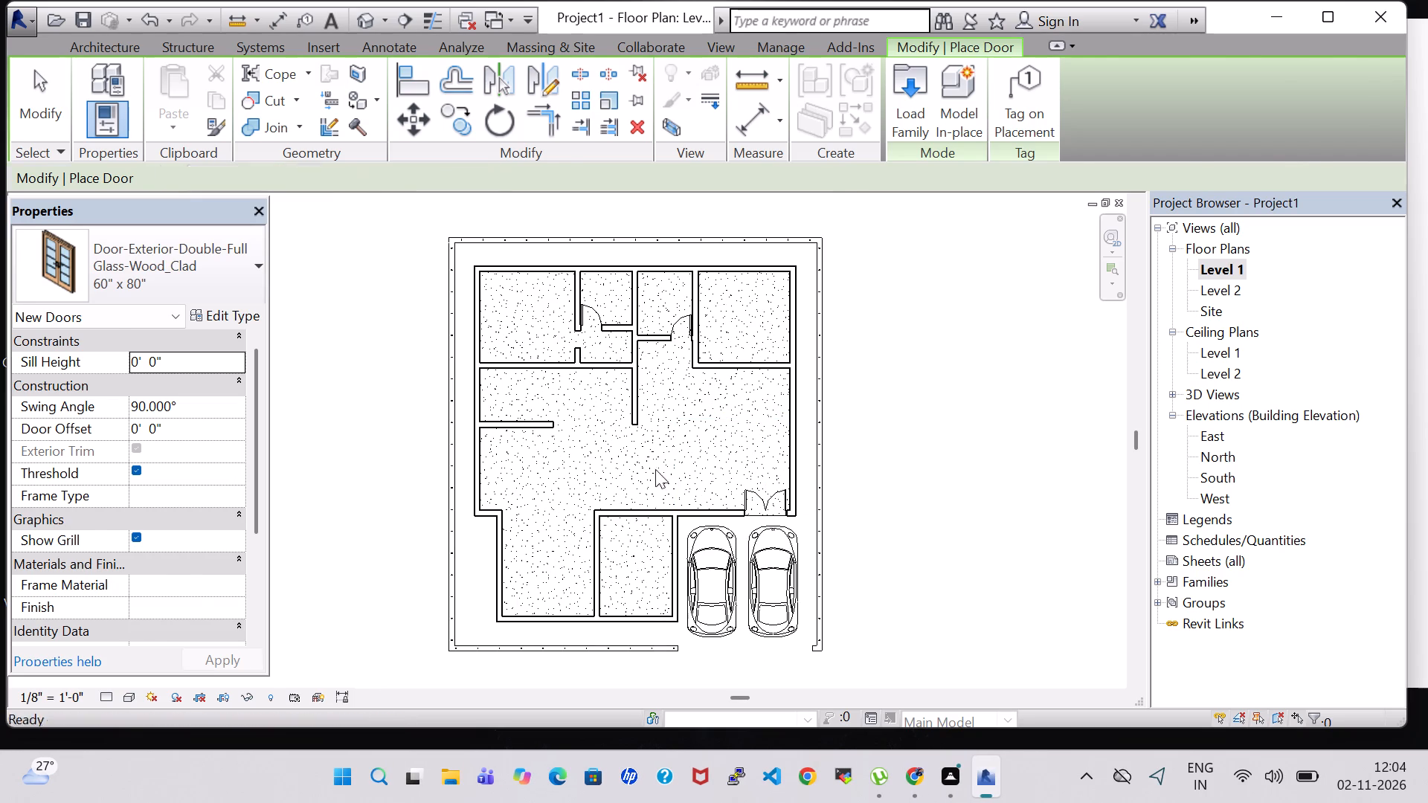
key(Escape)
key(Escape)
Load the residential door family Door-Exterior-Single-Entry-Half Arch Glass-Wood_Clad with the 30" x 80" type.
click(132, 85)
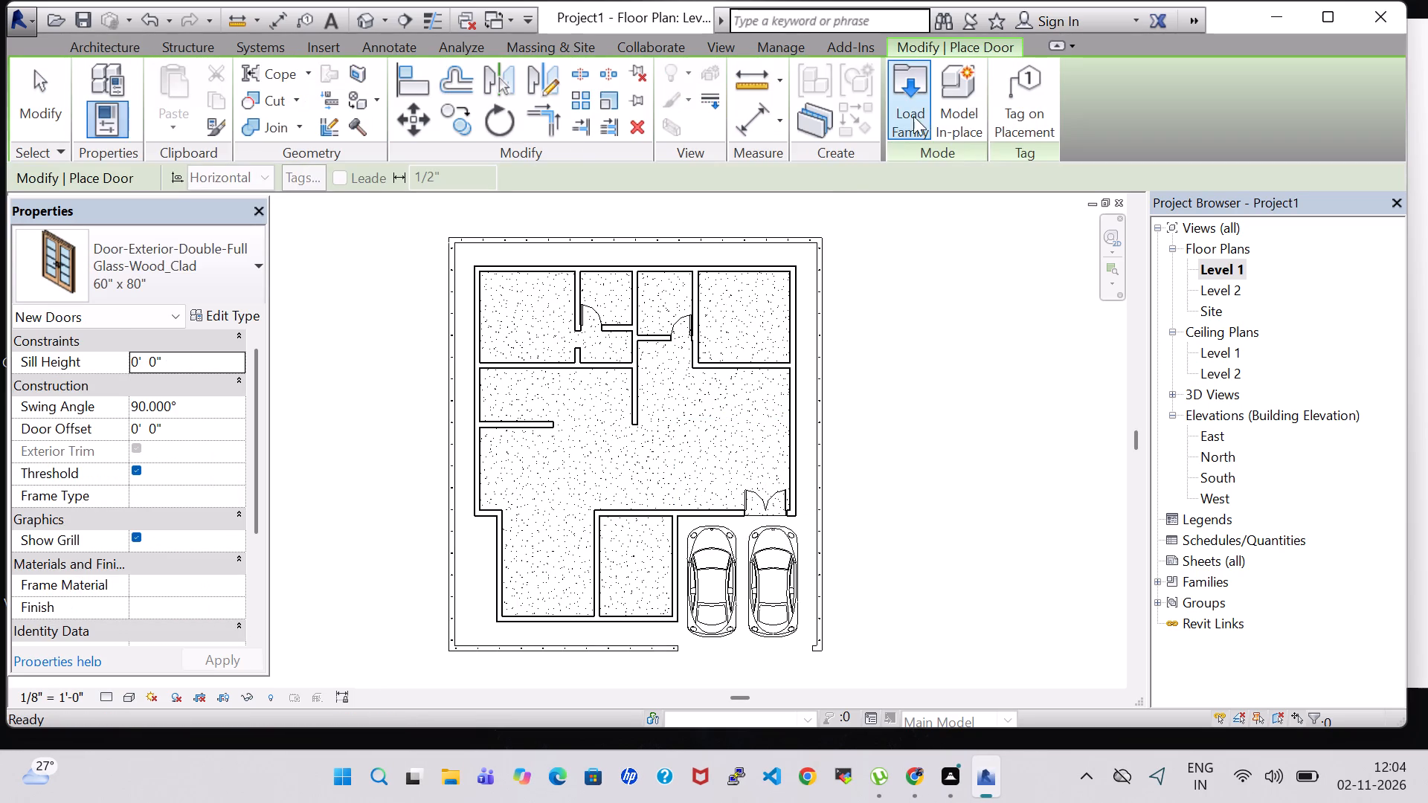
click(922, 116)
double_click(852, 364)
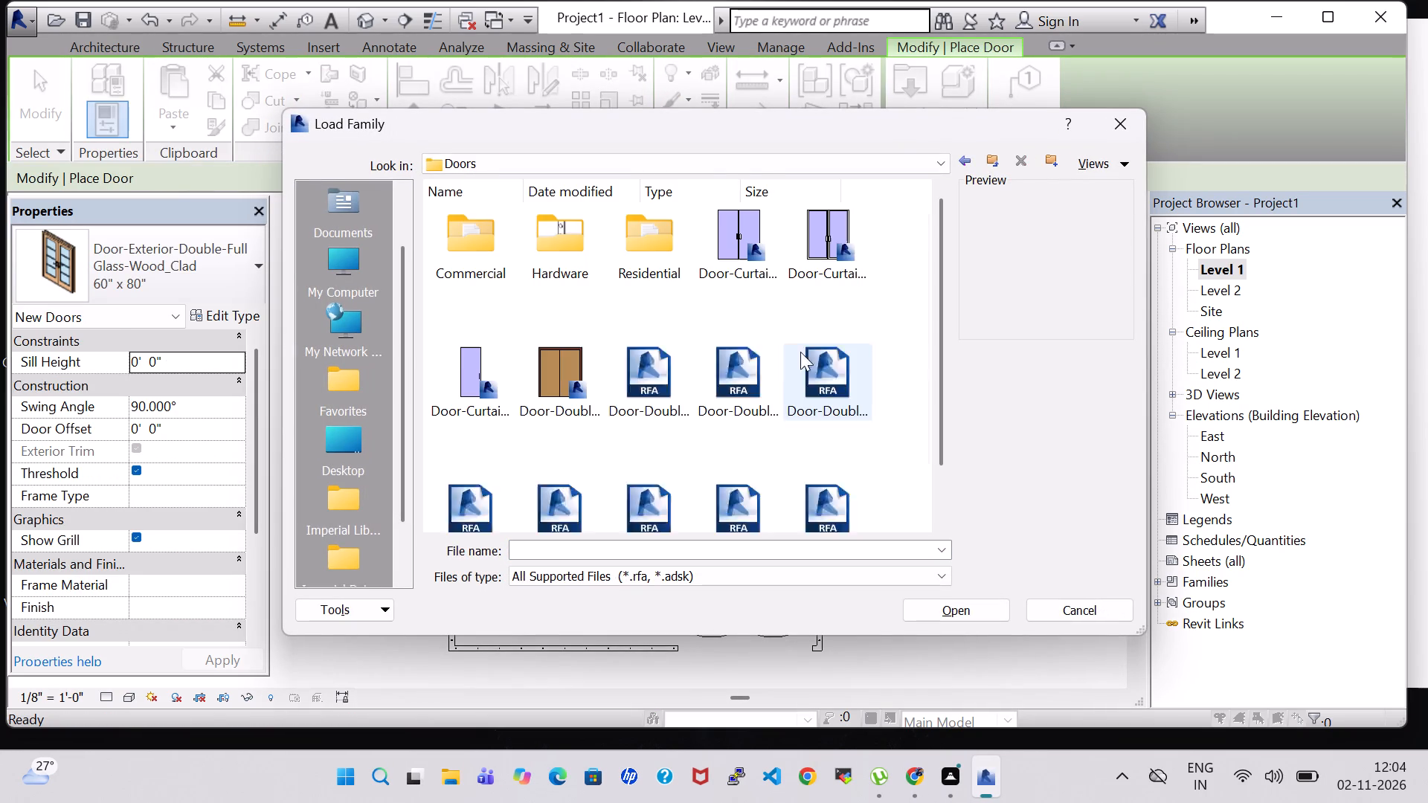
double_click(628, 266)
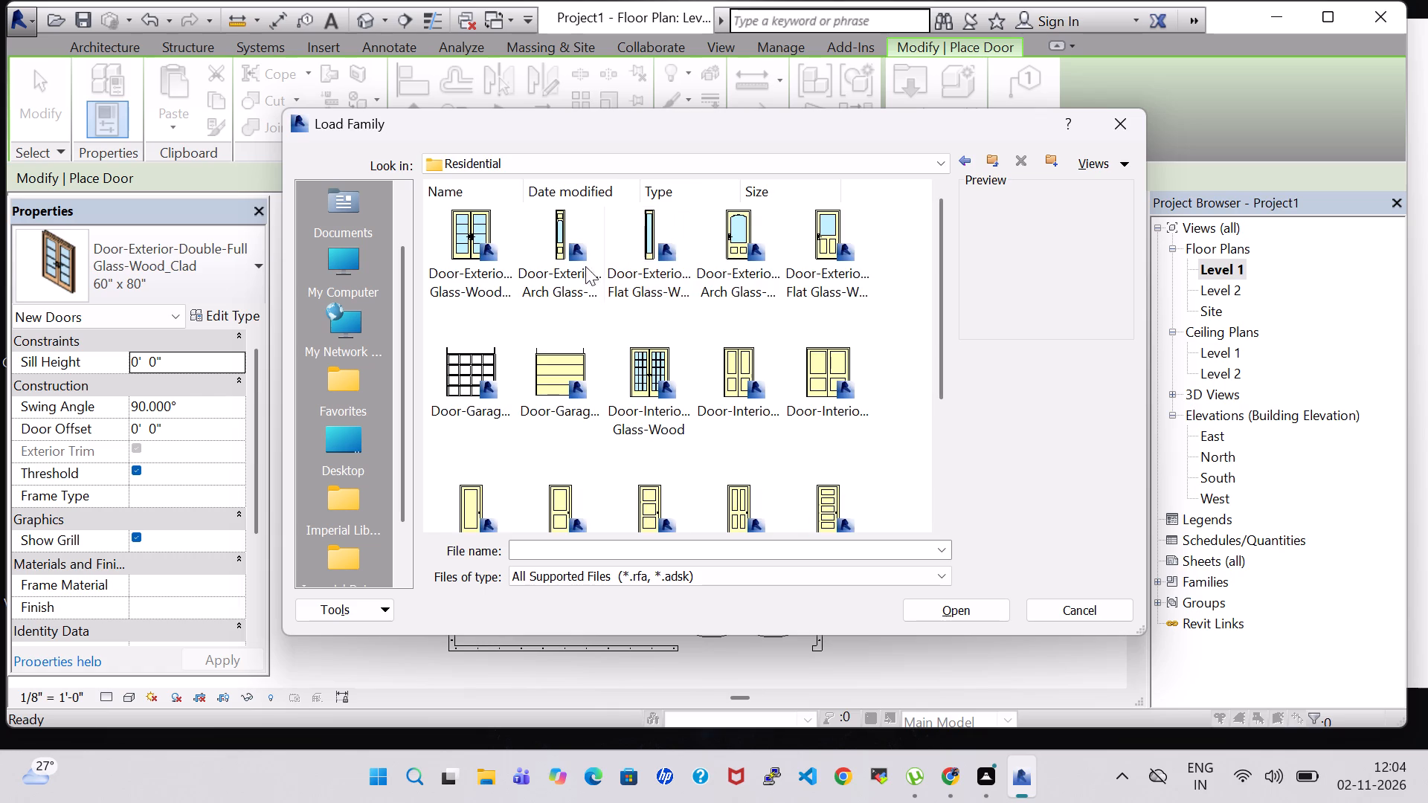
click(724, 276)
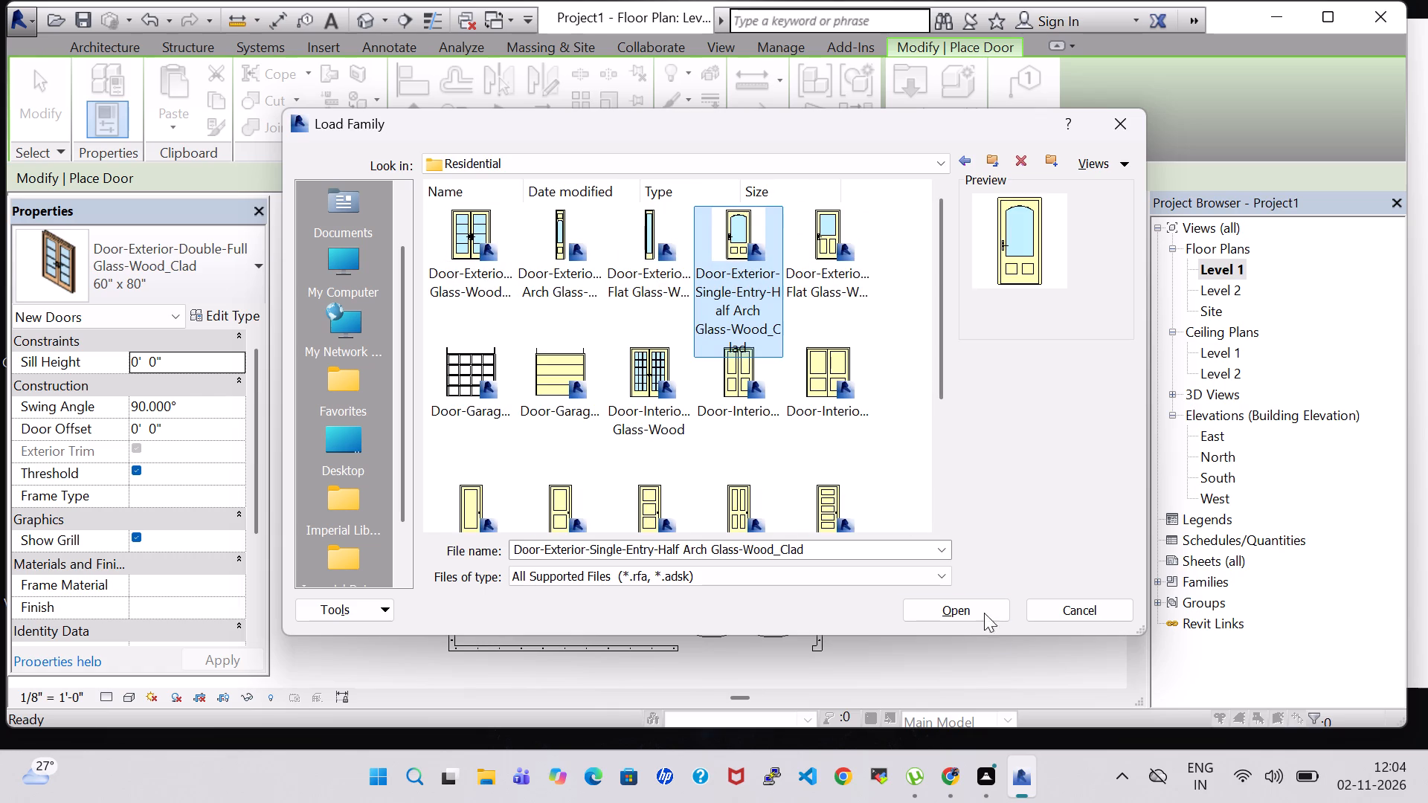
click(957, 601)
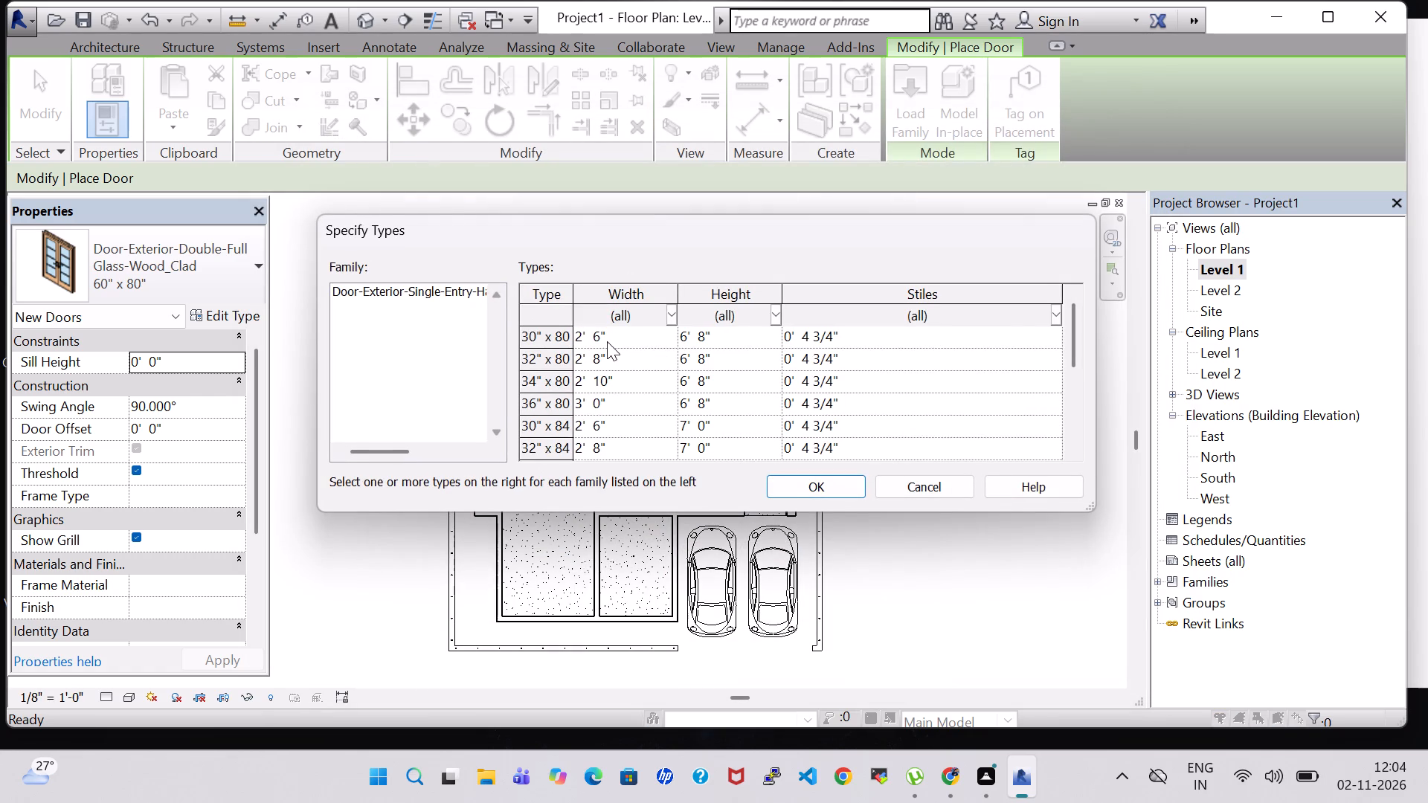
click(607, 341)
click(800, 484)
Place the 30" x 80" half arch glass door in the east wall of the room beside the parking, near its north corner, hinged north and opening inward.
scroll(582, 547, up, 4)
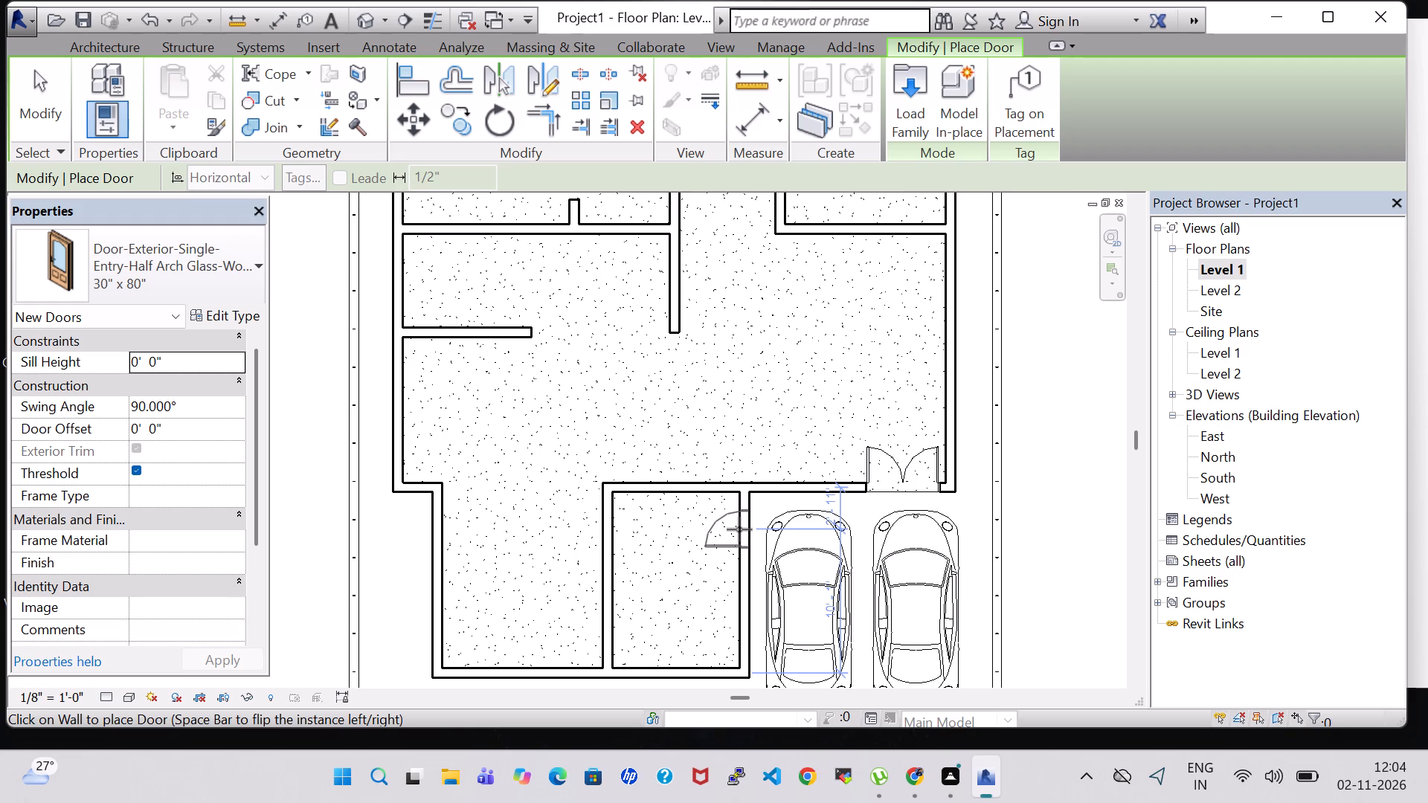
key(space)
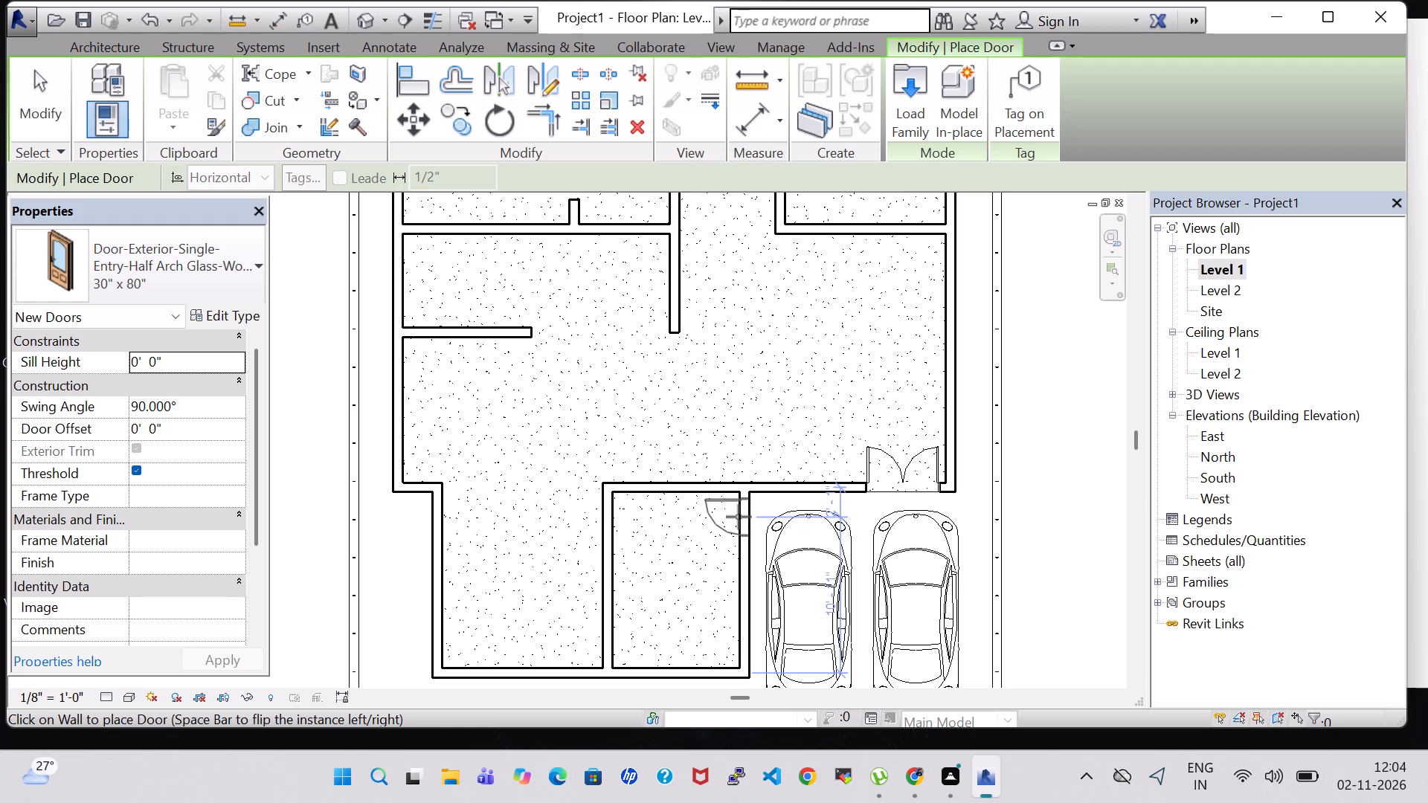
click(739, 514)
scroll(663, 544, down, 3)
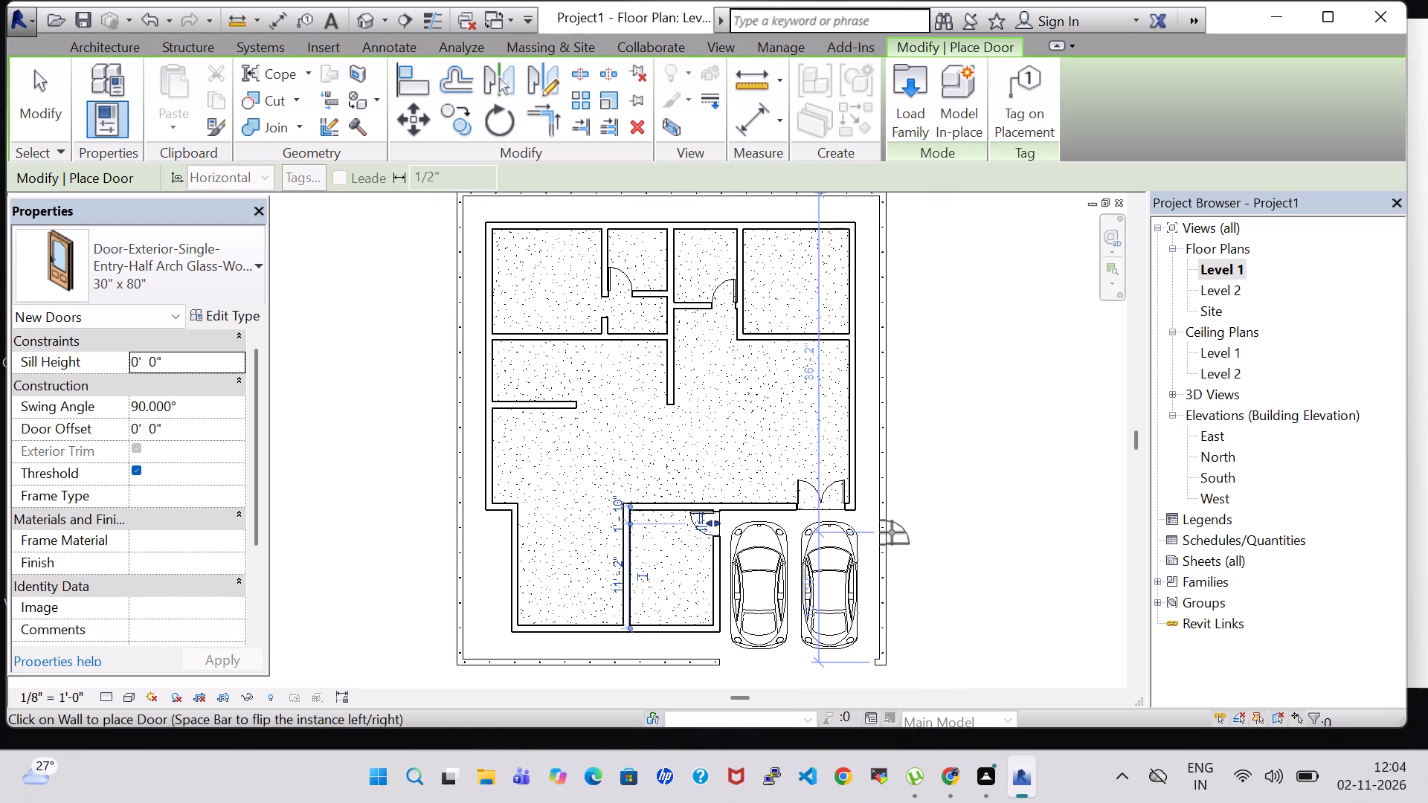
key(Escape)
key(Escape)
key(Escape)
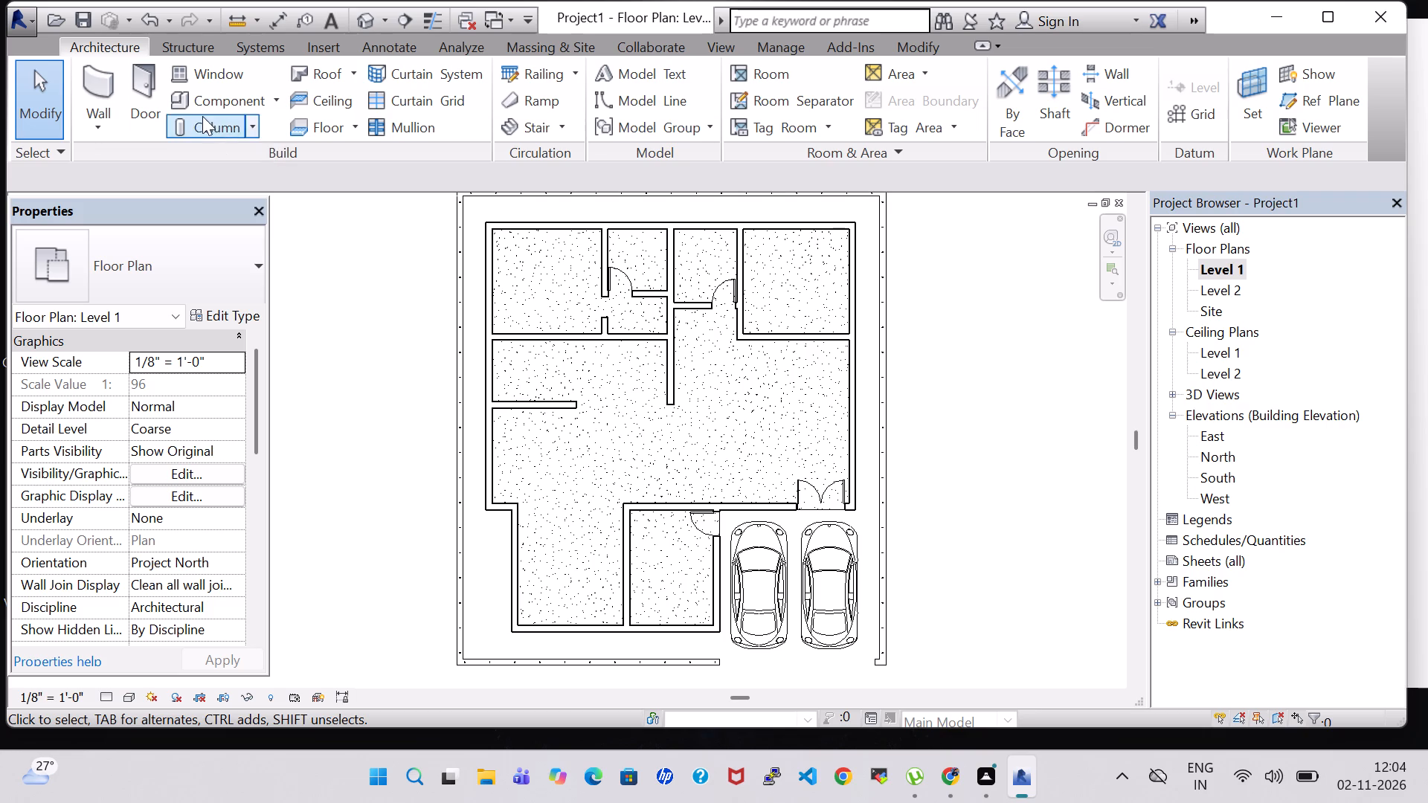
Place another 30" x 80" half arch glass door in the same room's north wall, about 1' 9" from its west wall, hinged west, opening inward.
double_click(147, 86)
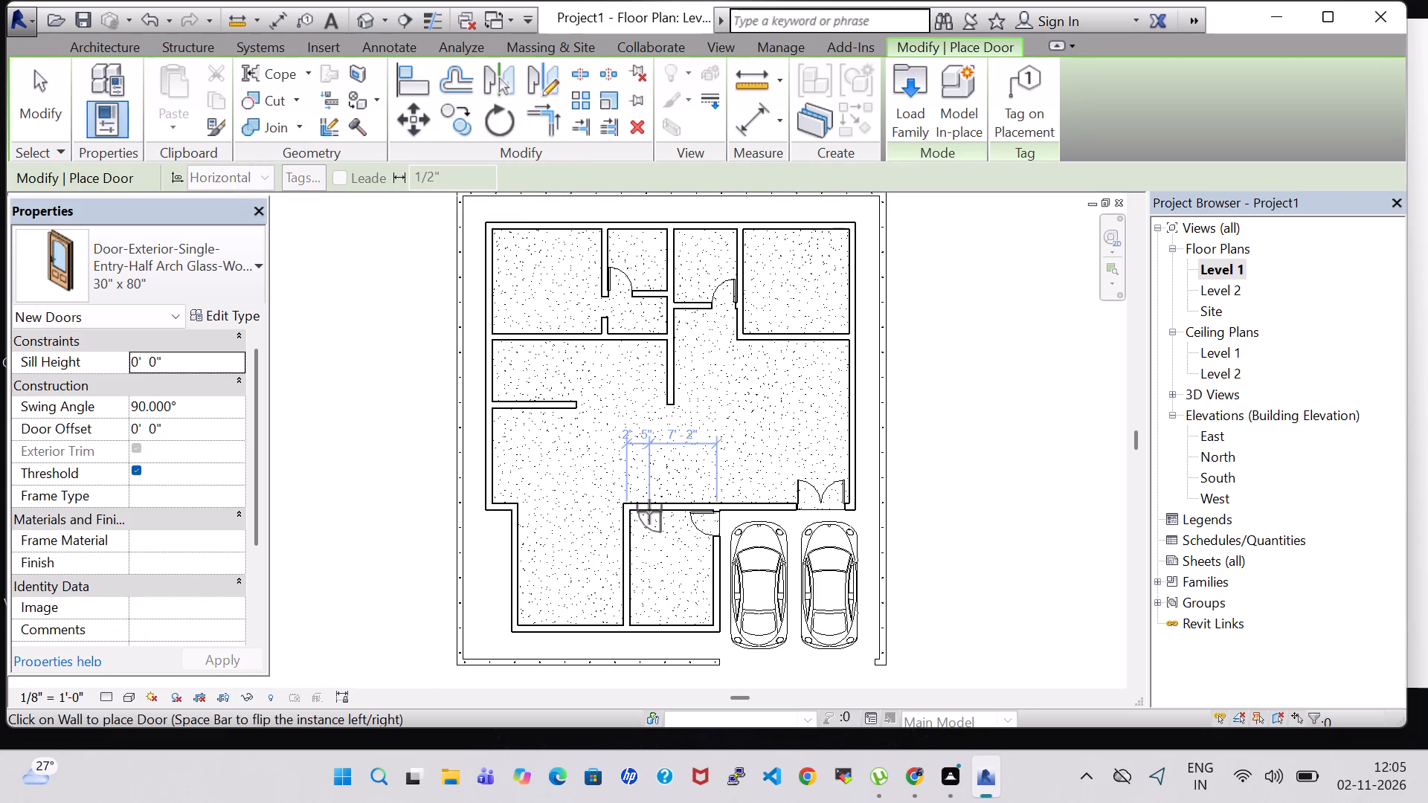
scroll(649, 512, up, 2)
key(space)
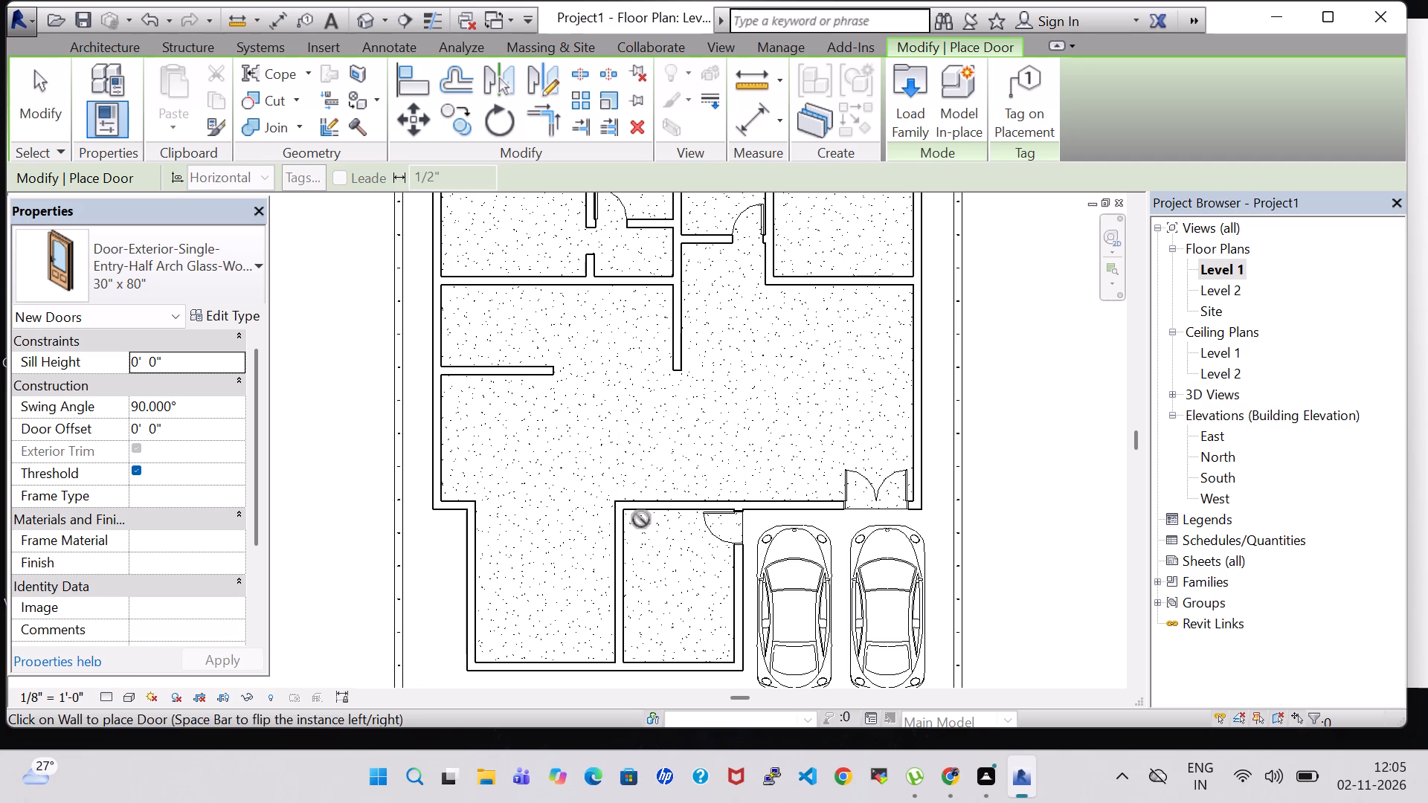
click(641, 518)
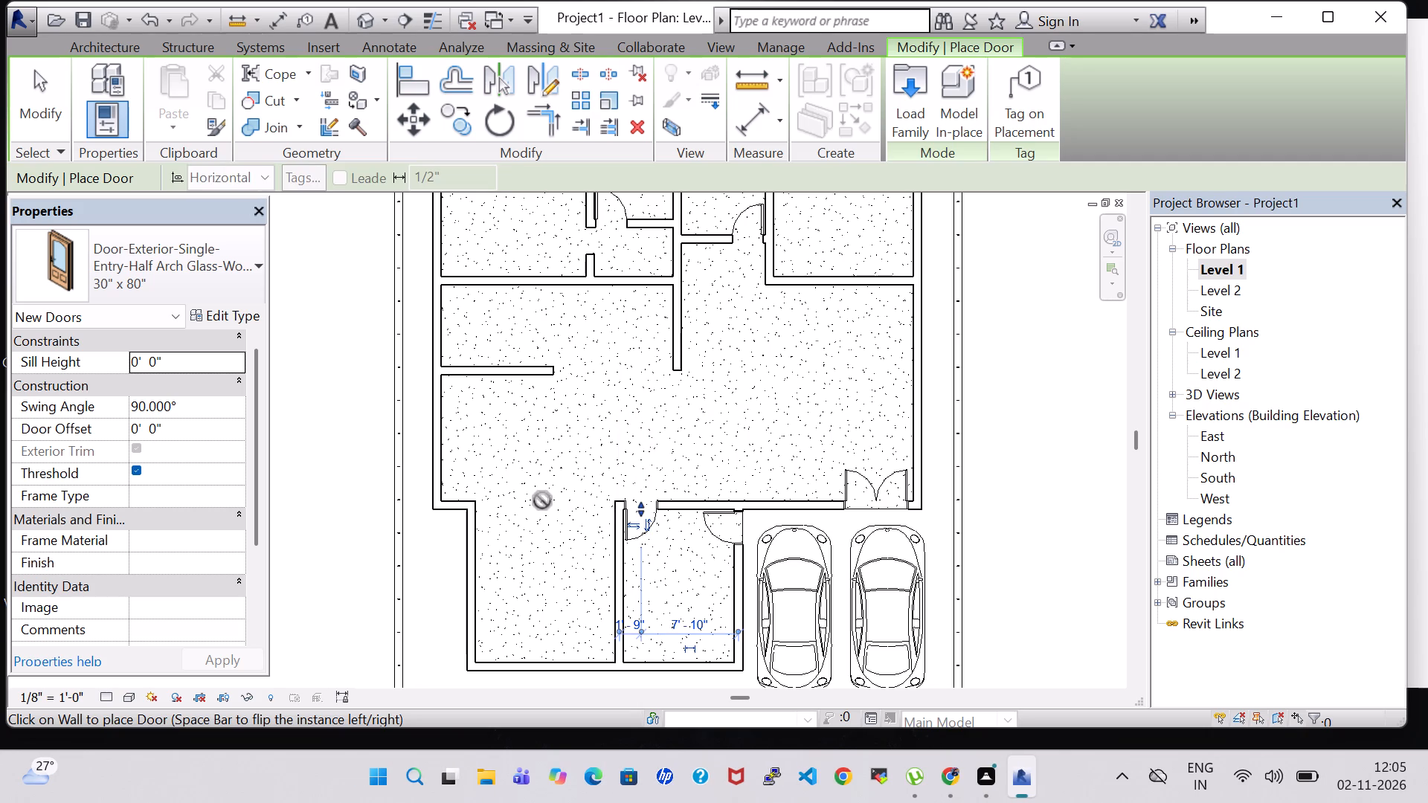
key(Escape)
key(Escape)
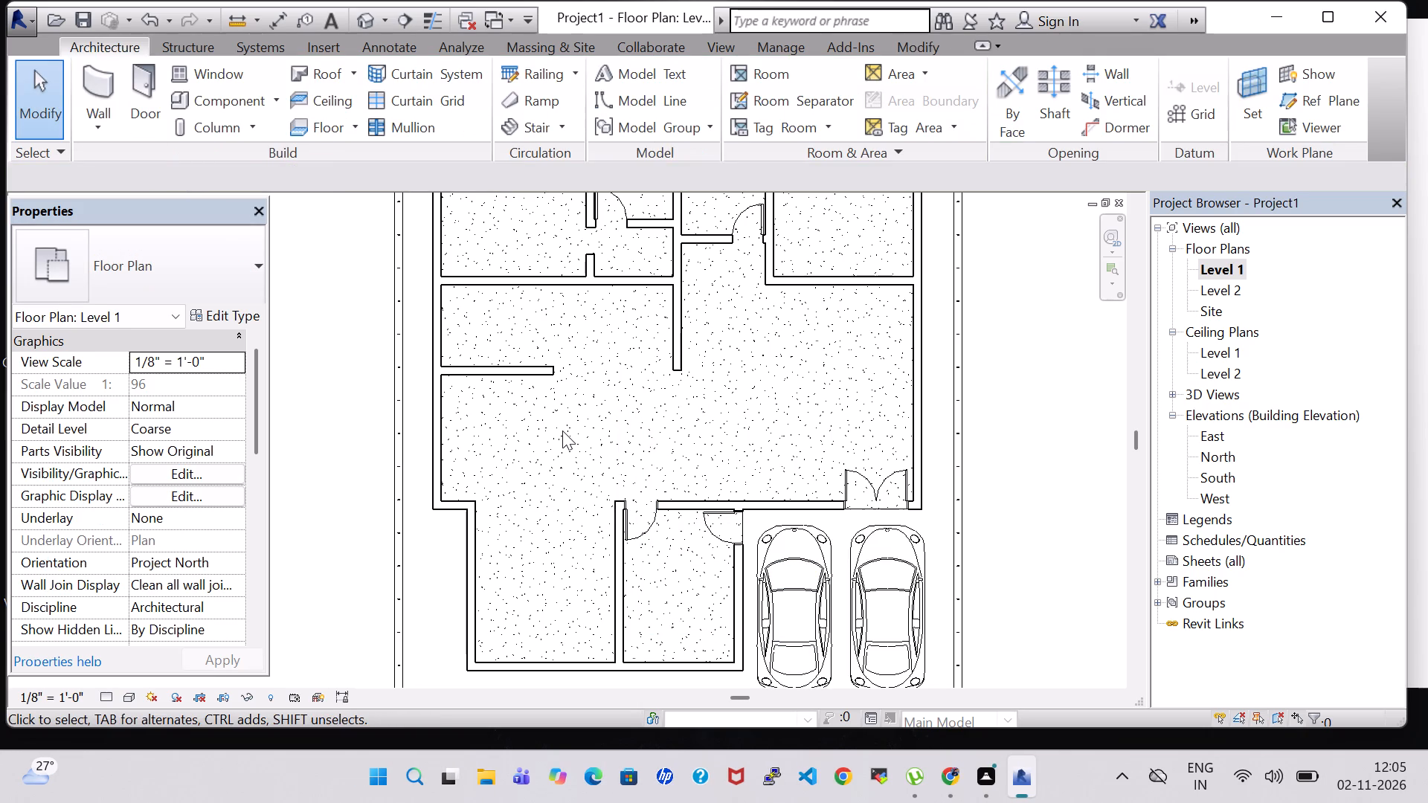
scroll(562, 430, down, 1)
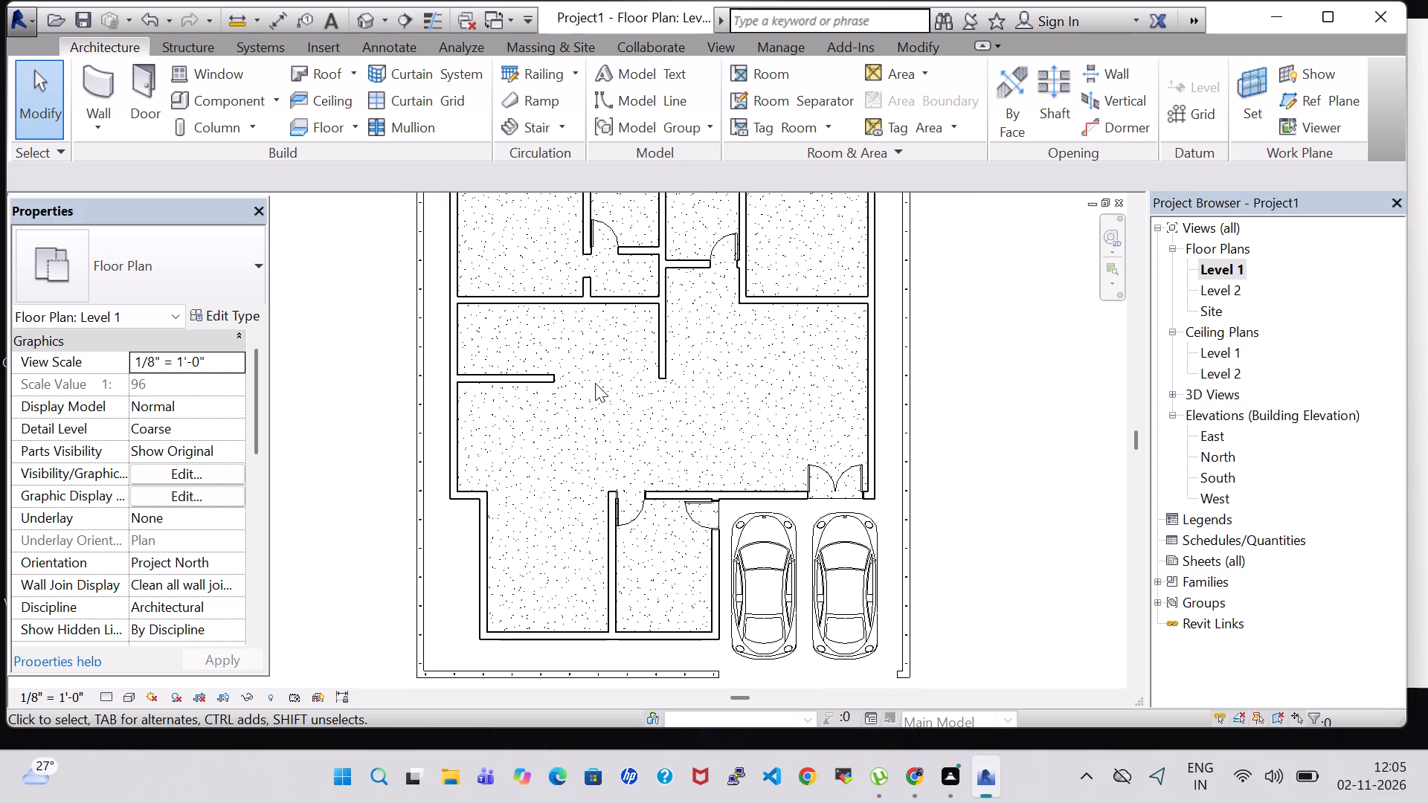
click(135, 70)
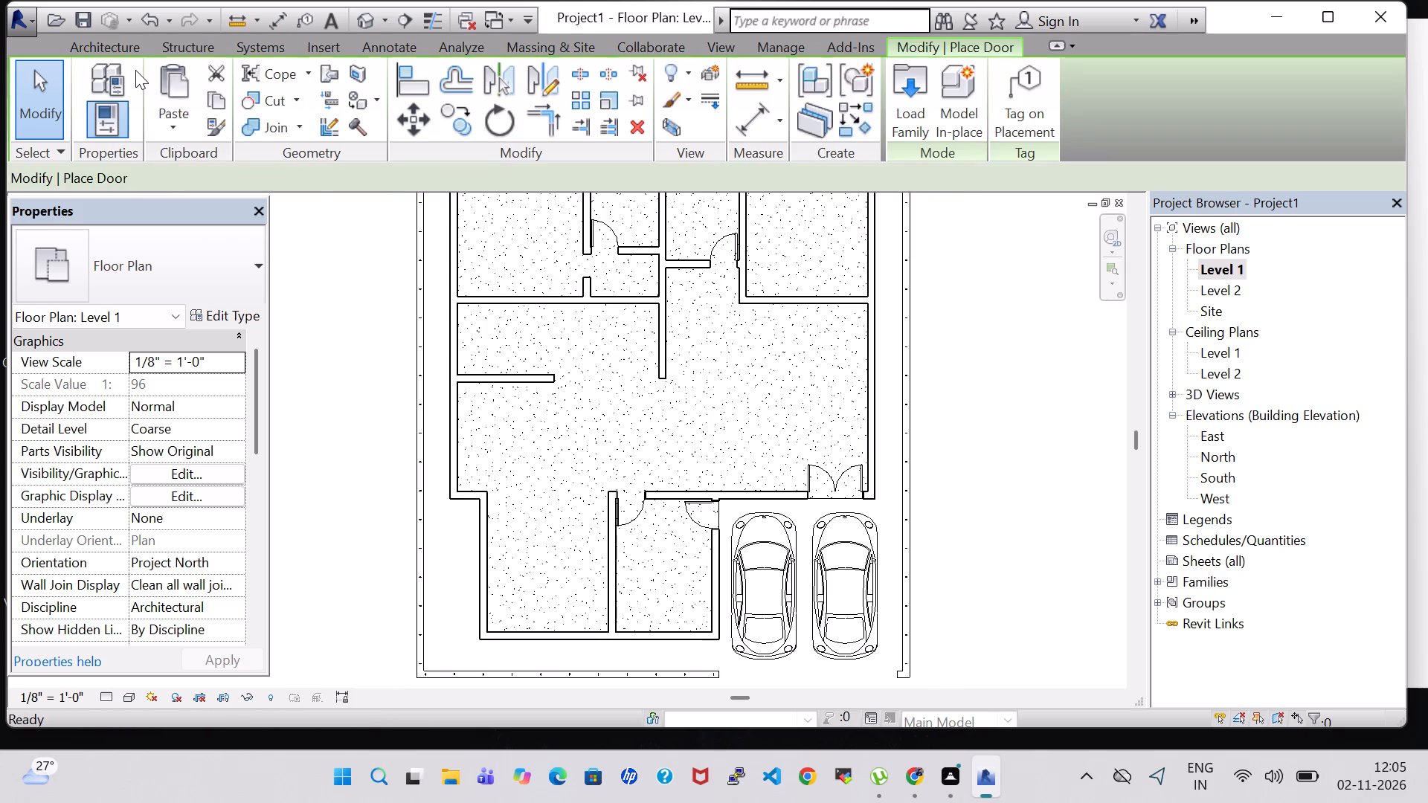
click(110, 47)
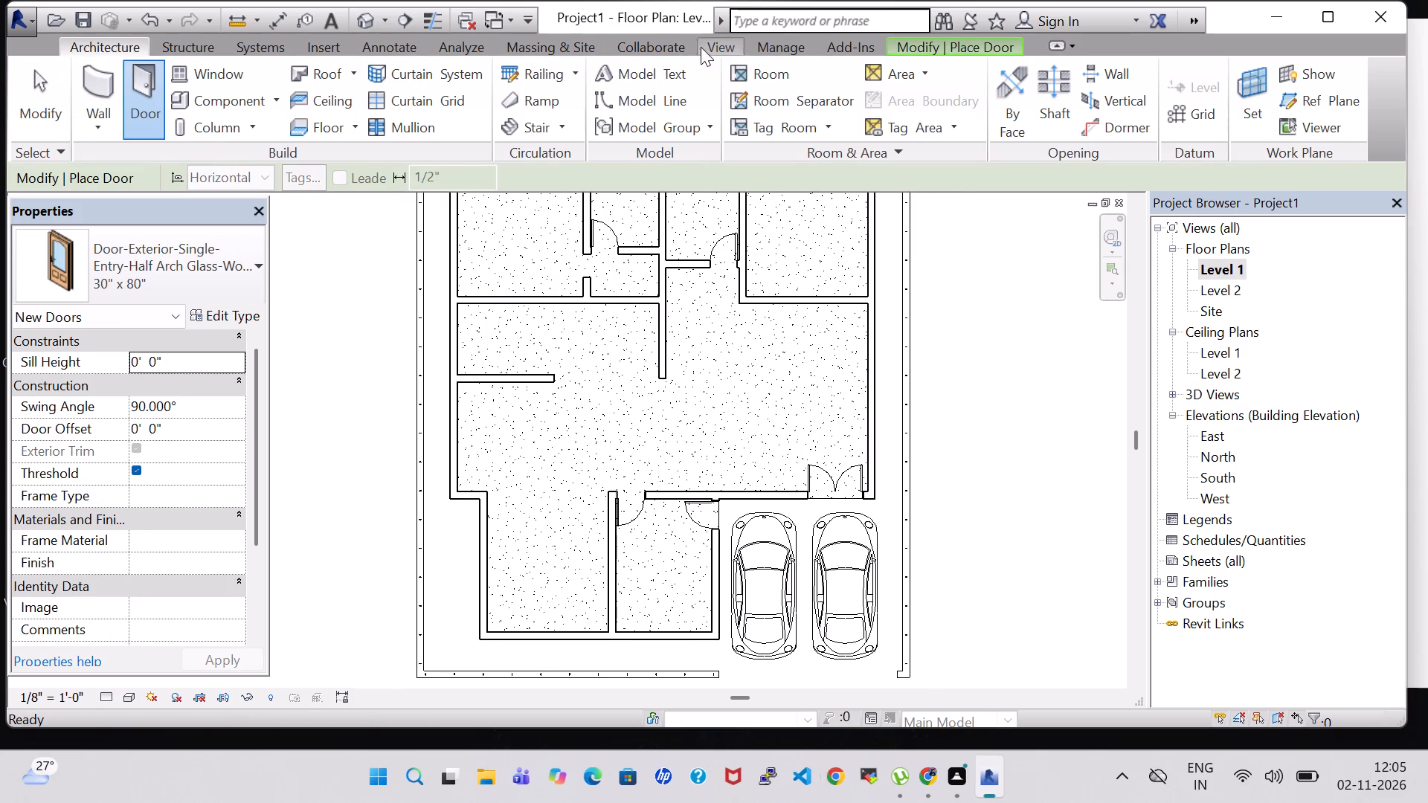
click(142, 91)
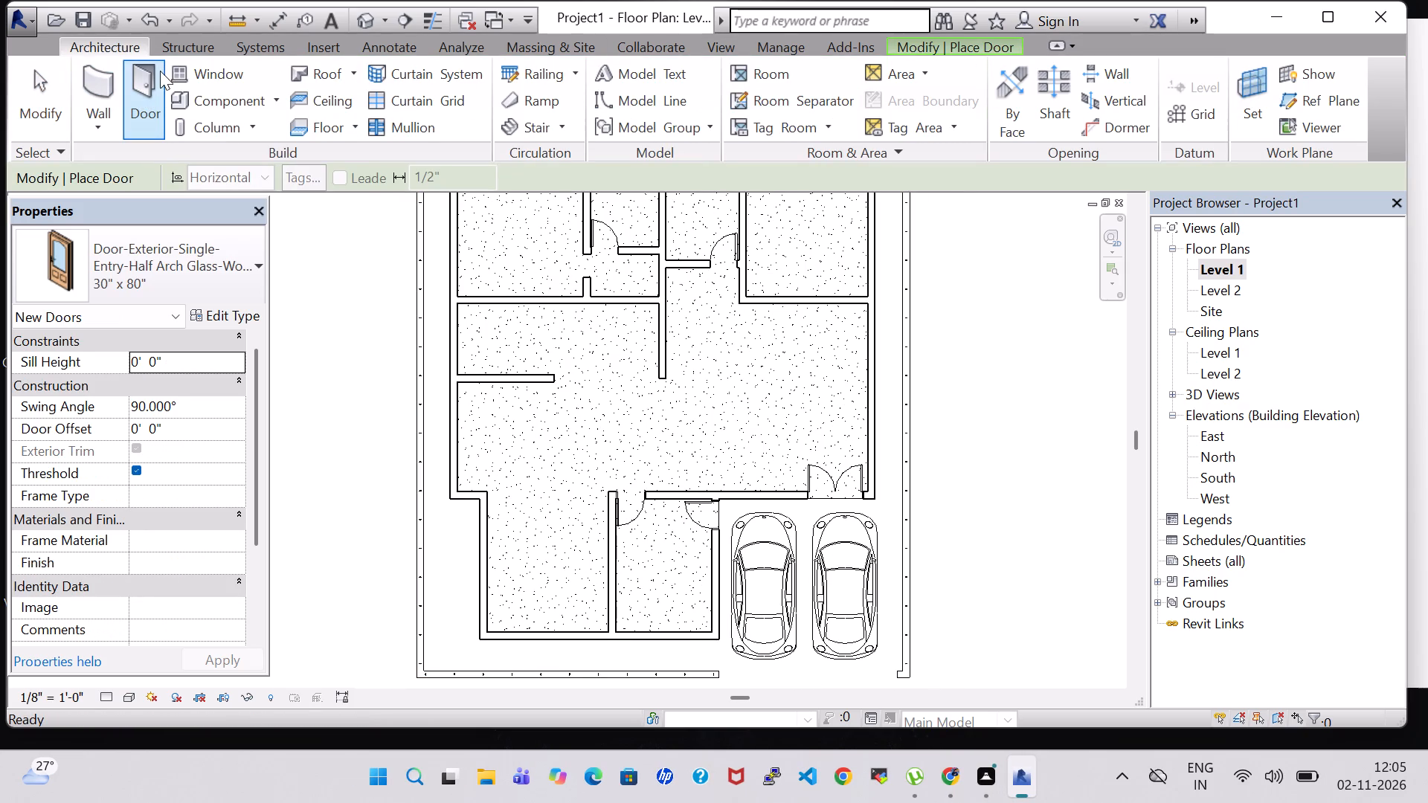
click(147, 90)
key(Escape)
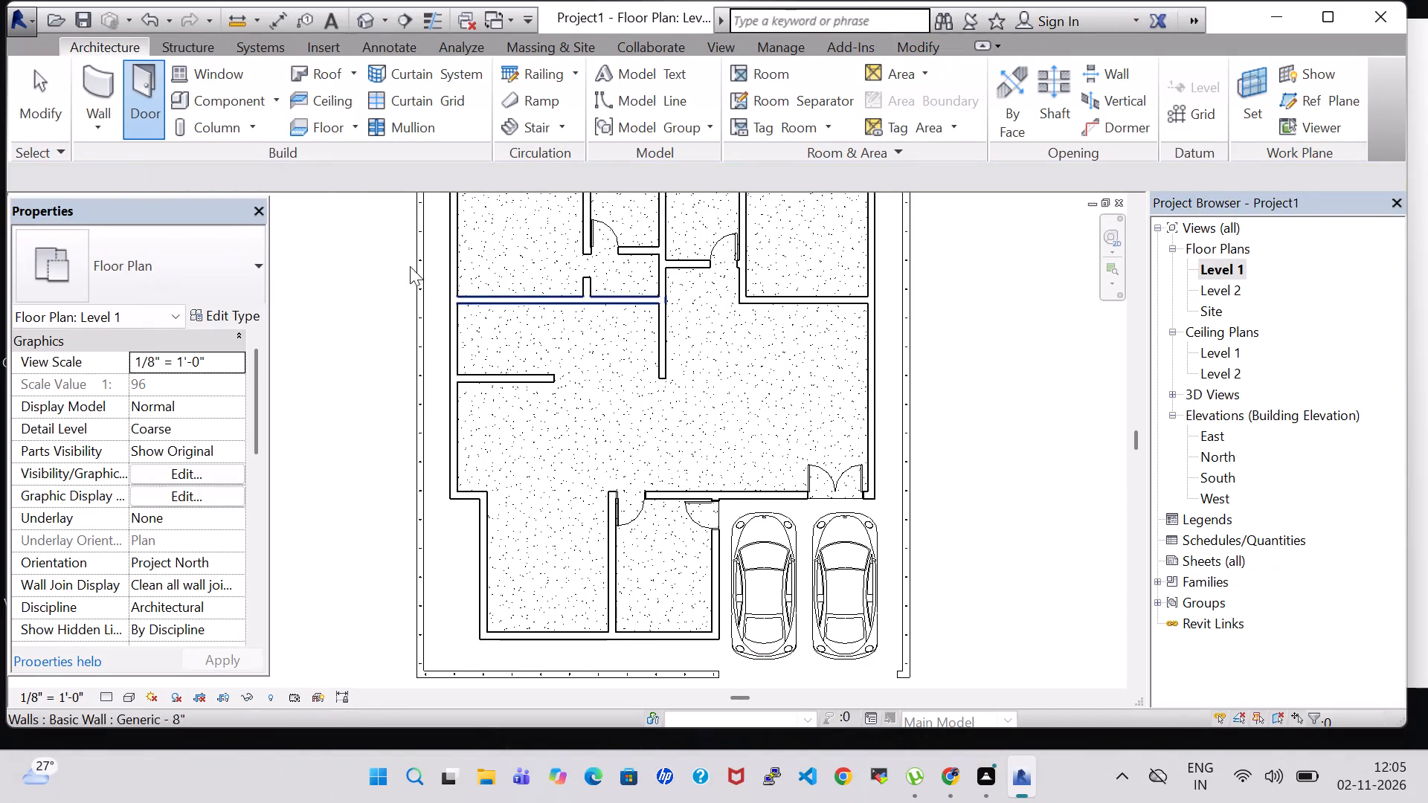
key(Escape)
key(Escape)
Load the residential door family Door-Exterior-Single-Entry-Half Flat Glass with the 30" x 80" type.
click(134, 115)
click(900, 107)
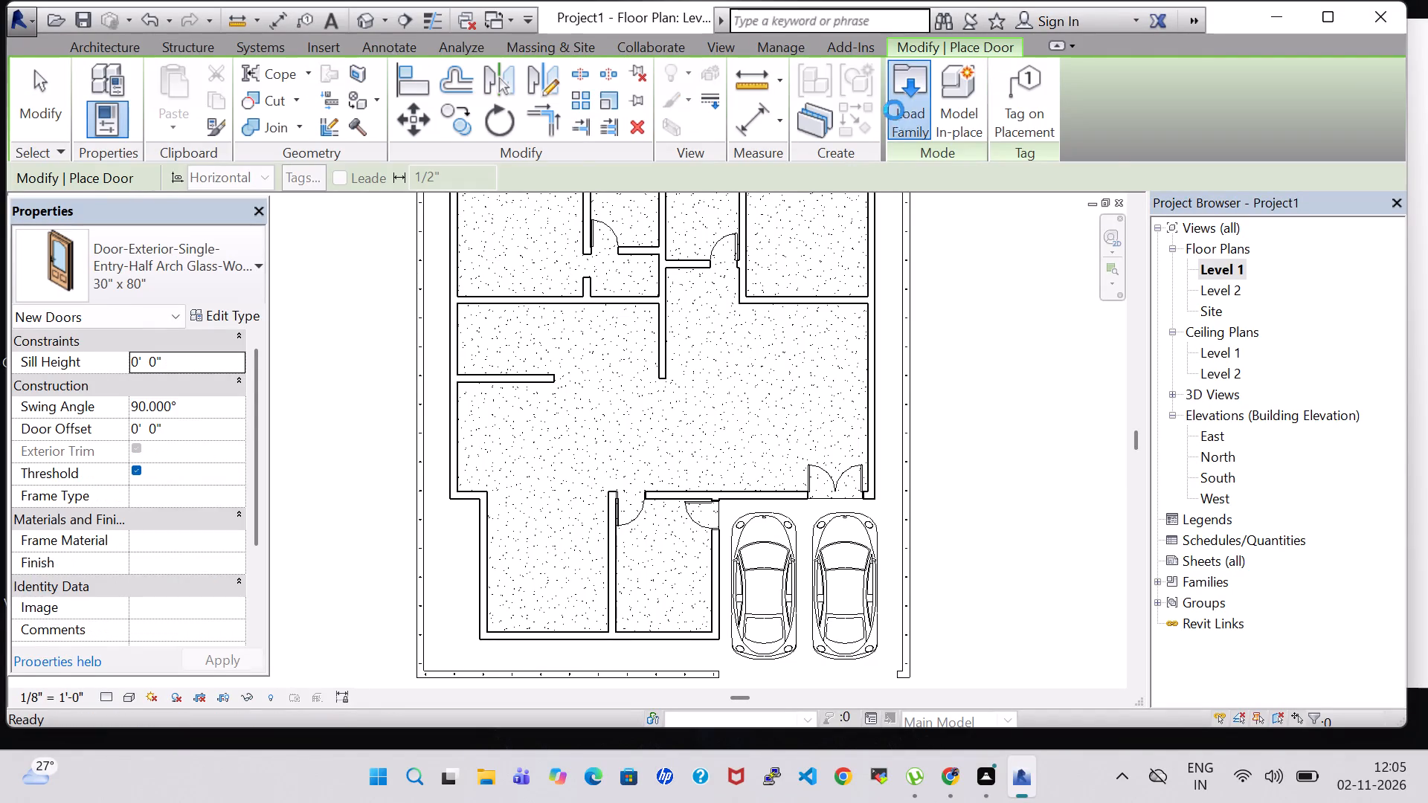
double_click(830, 380)
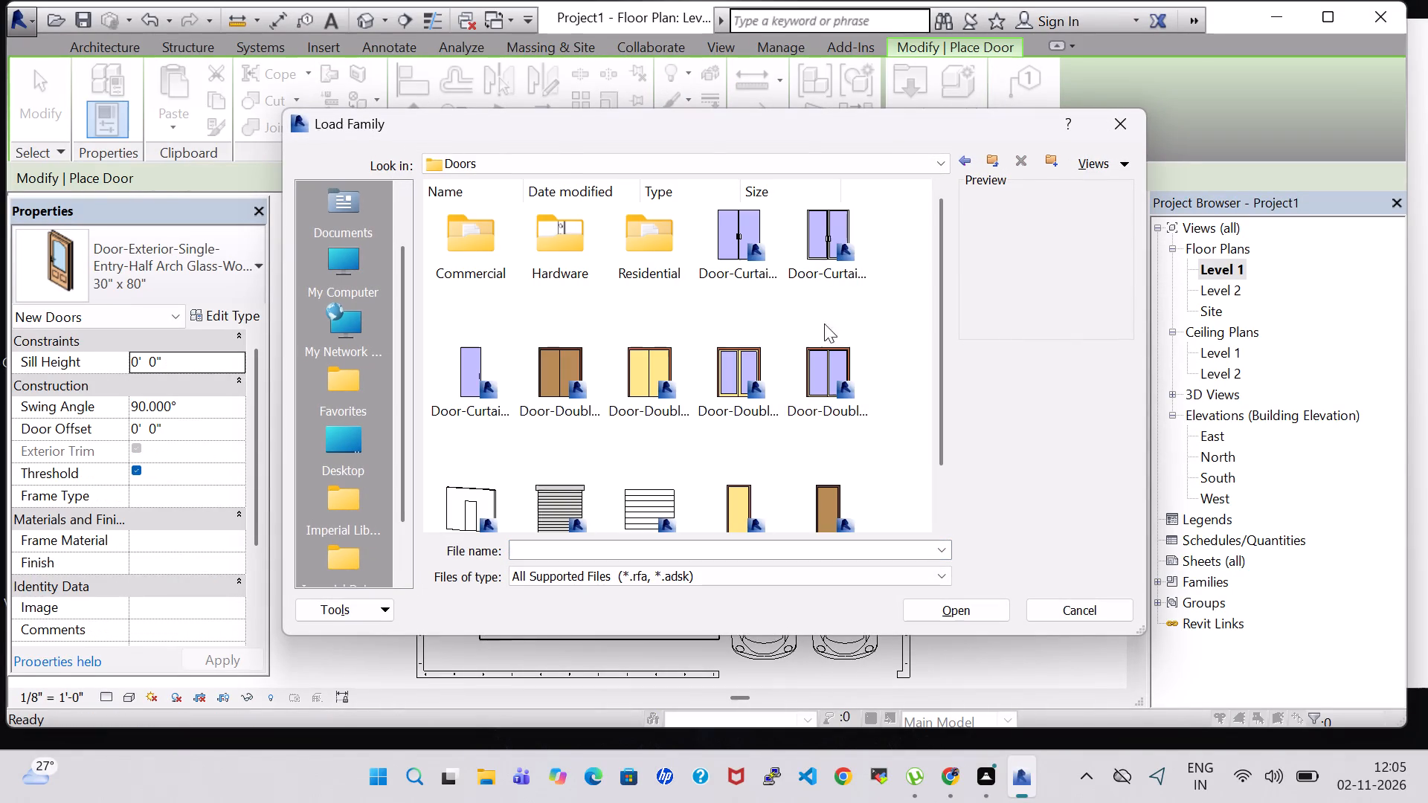
double_click(617, 254)
click(832, 254)
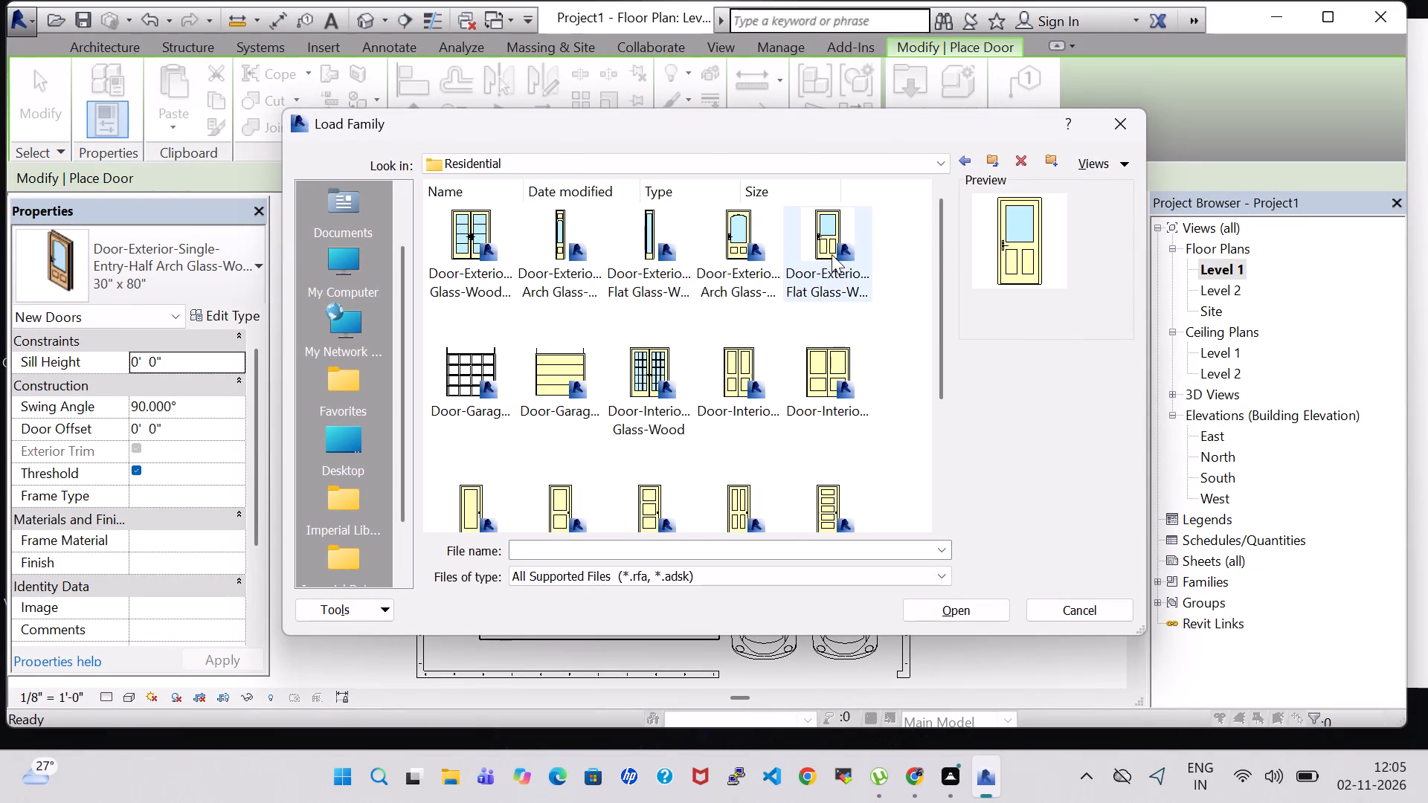
click(985, 610)
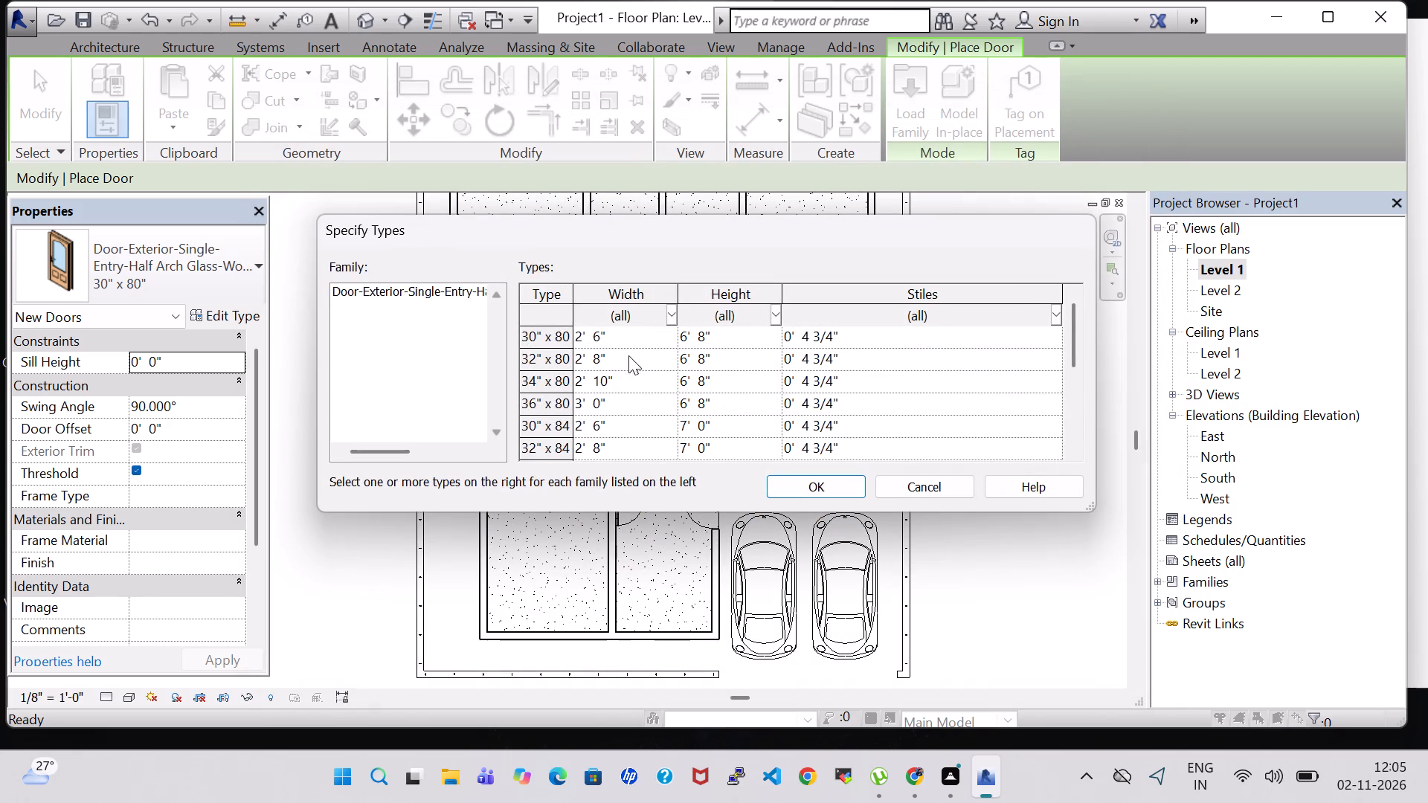
click(621, 337)
click(814, 492)
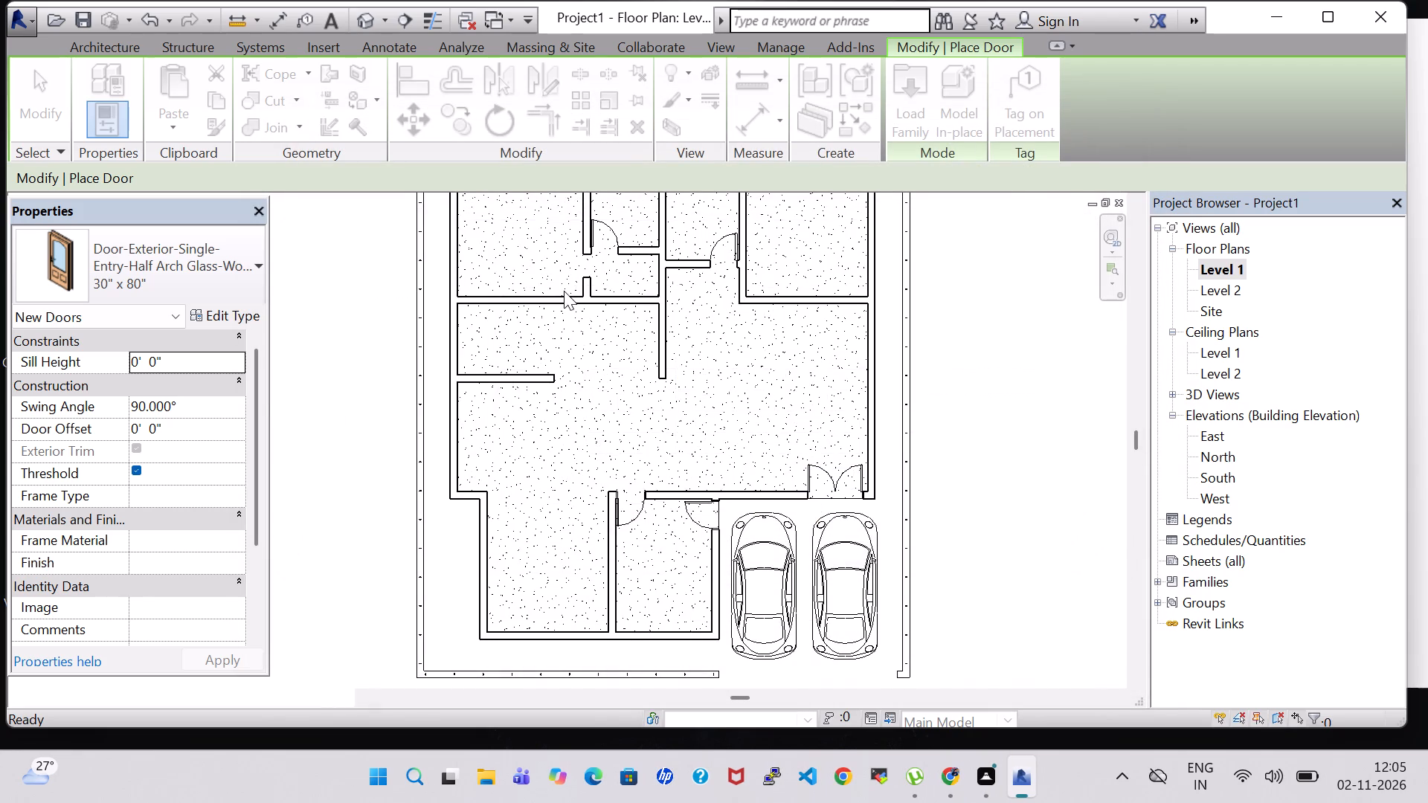
Place the 30" x 80" half flat glass door in the northwest corner room's south wall, about 1' 8" from its east wall, hinged east, opening inward.
scroll(564, 291, up, 5)
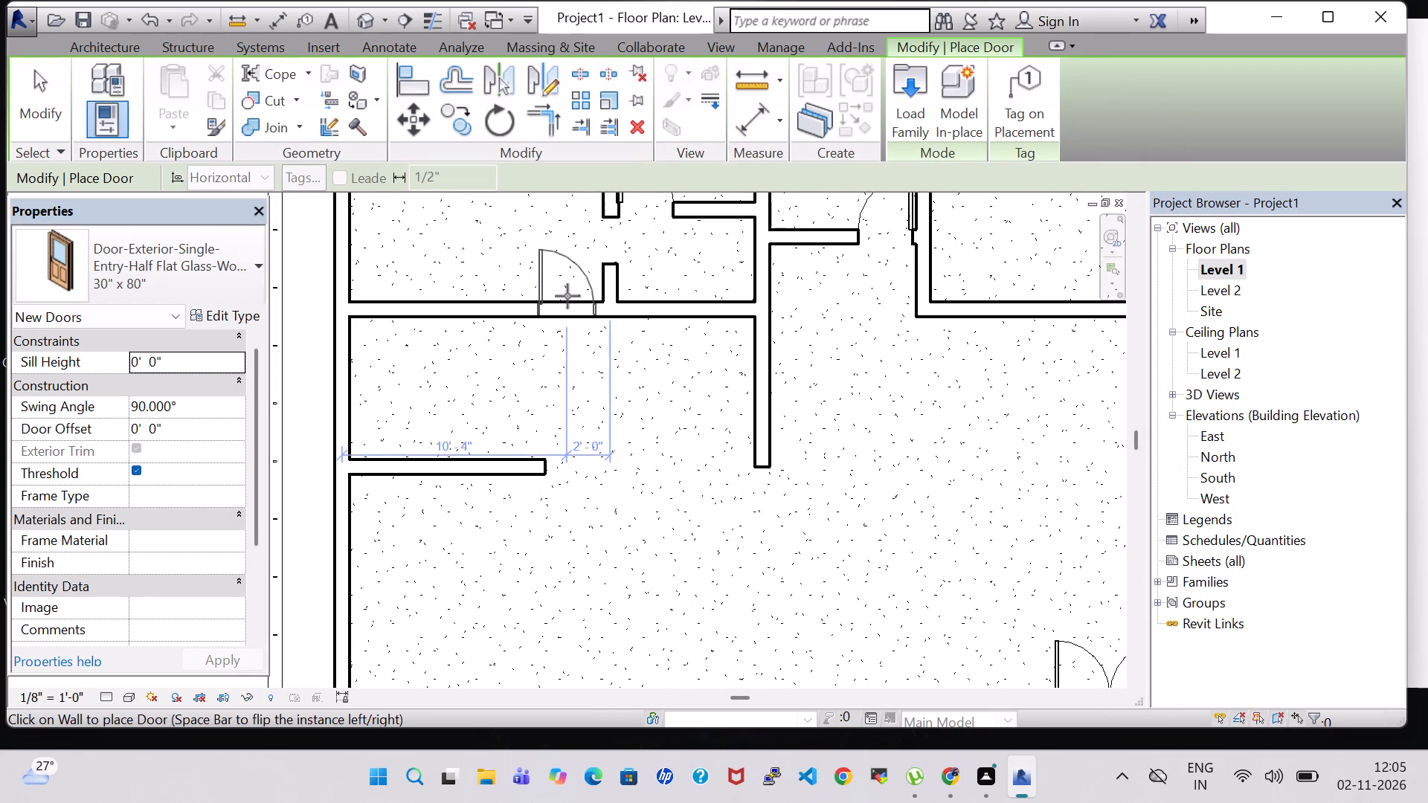
key(space)
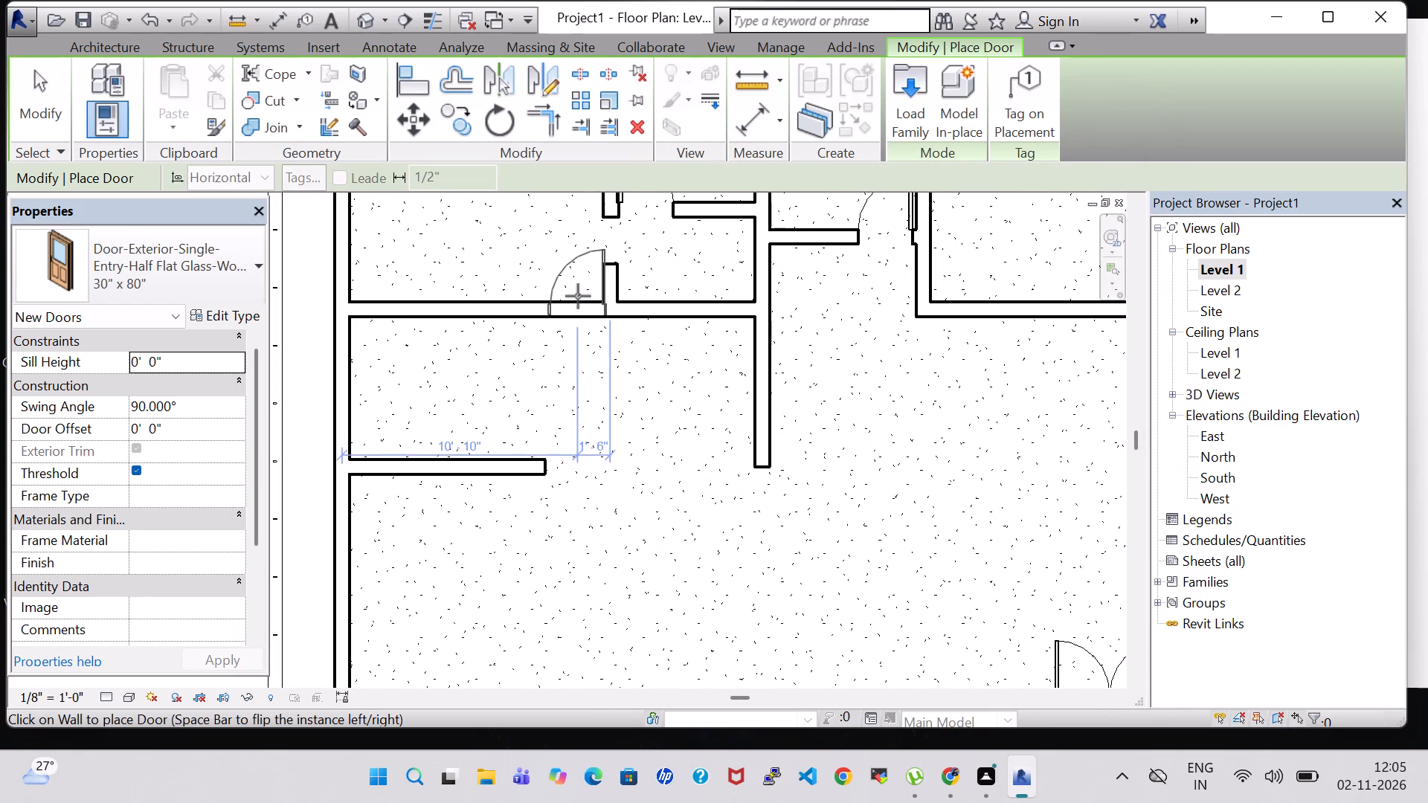
click(574, 296)
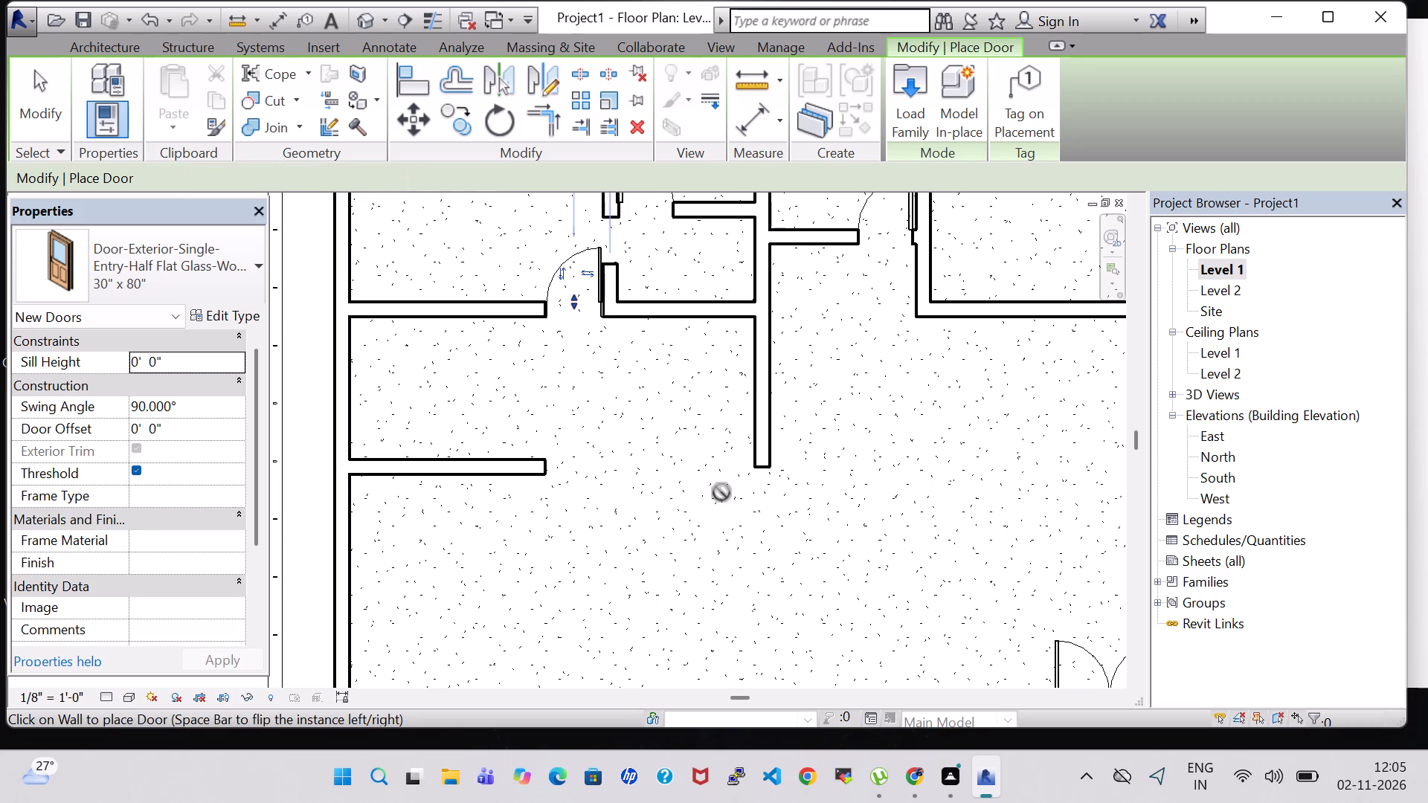
Place a 30" x 80" half flat glass door in the northeast corner room's west wall, about 1' 8" from its south wall, hinged south, opening inward.
scroll(652, 425, down, 2)
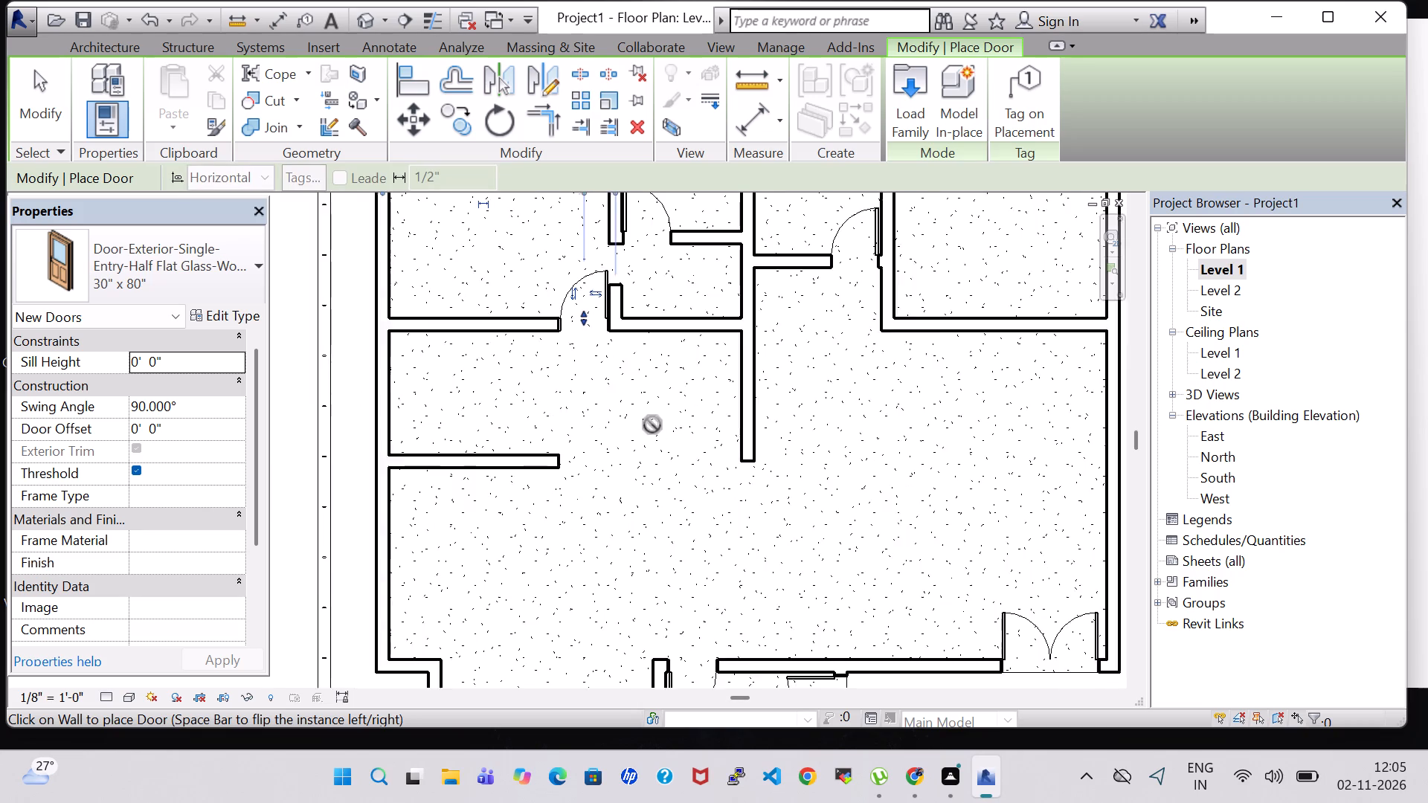
scroll(652, 425, down, 2)
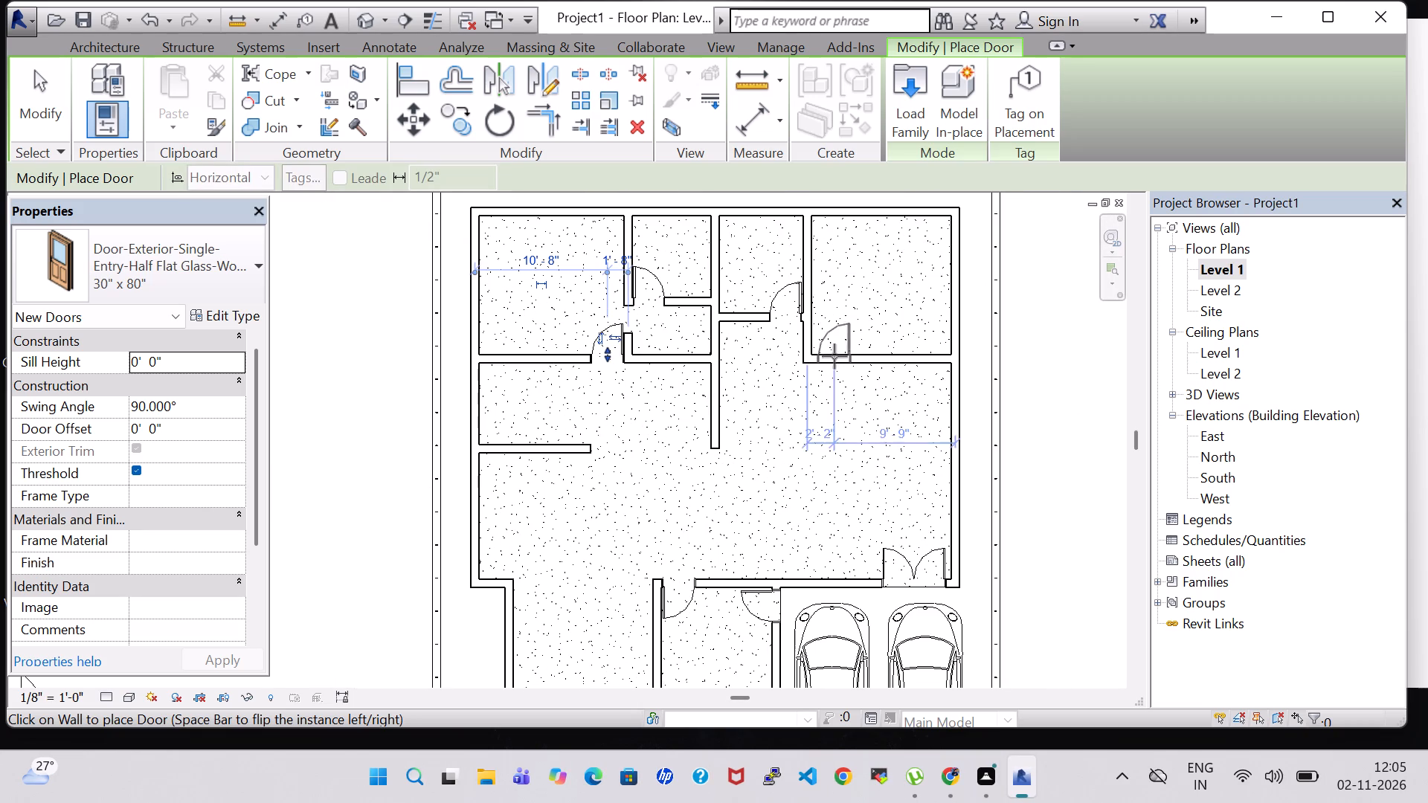
scroll(832, 344, up, 6)
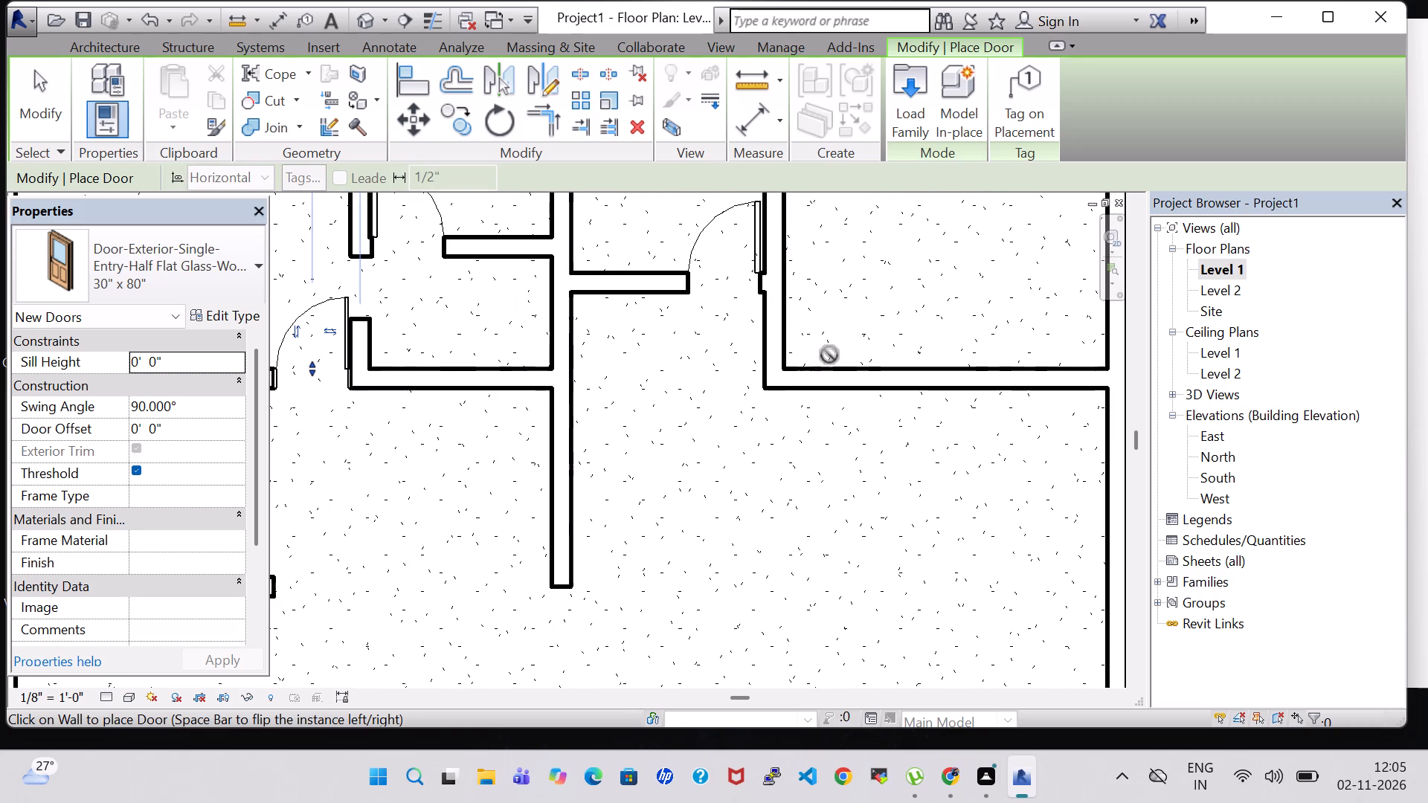
key(space)
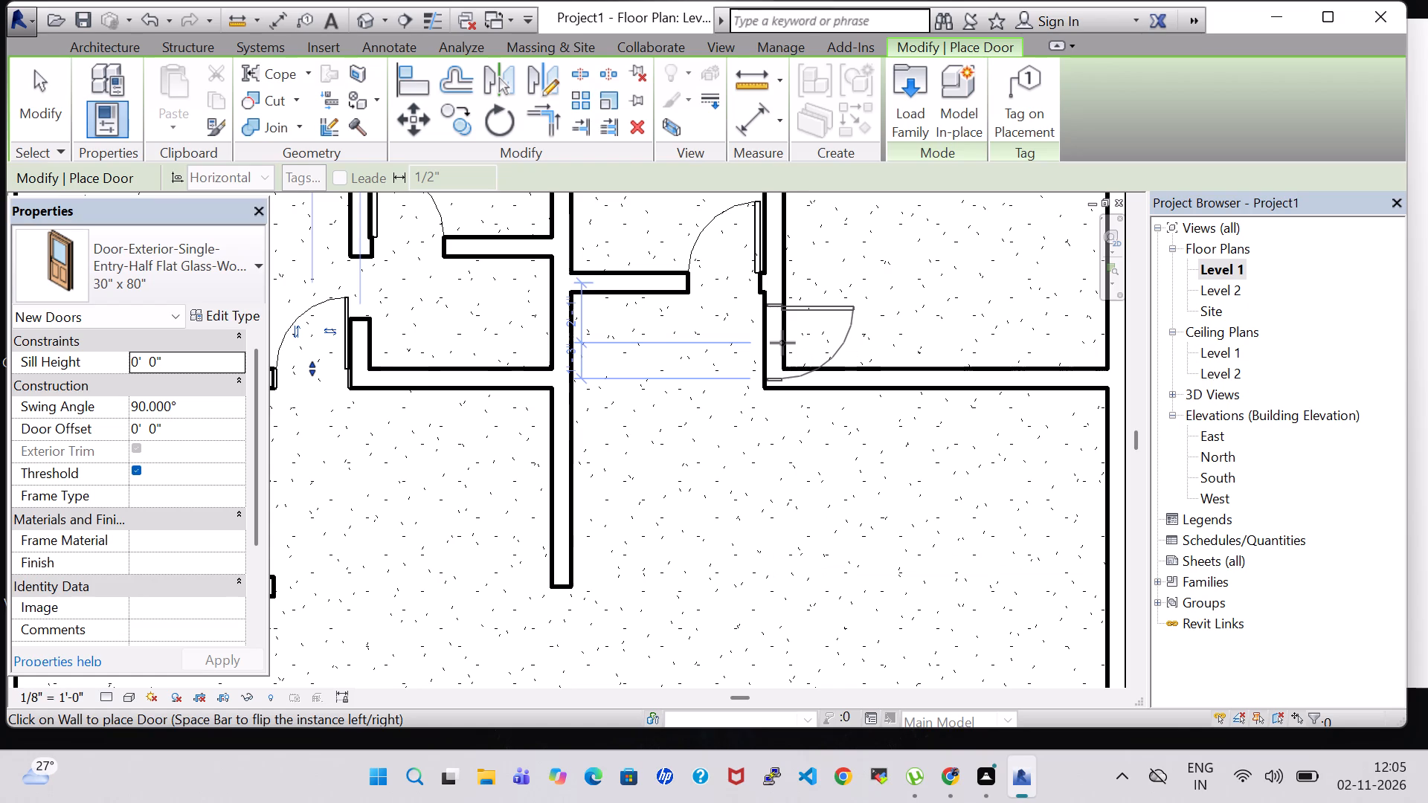
key(space)
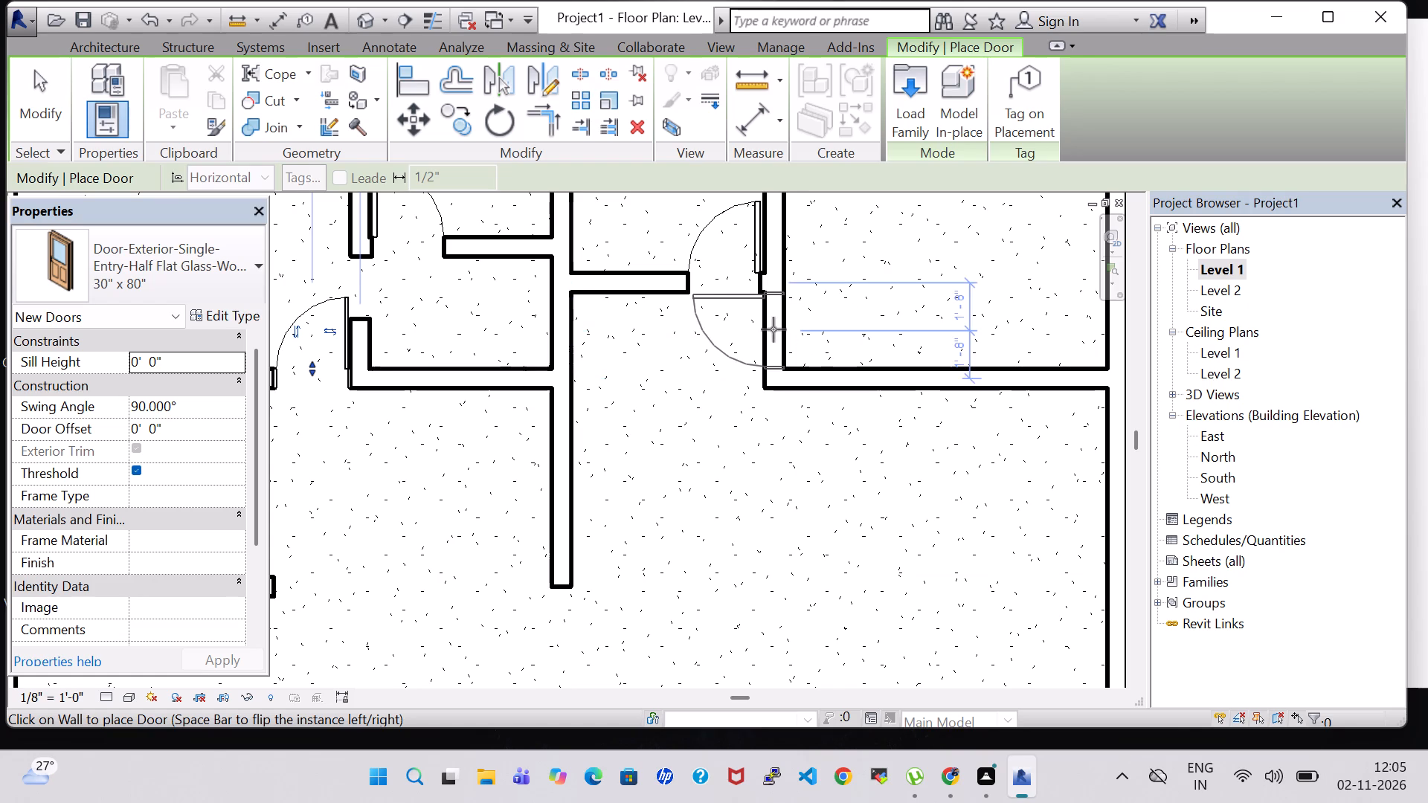
click(789, 334)
scroll(852, 464, down, 3)
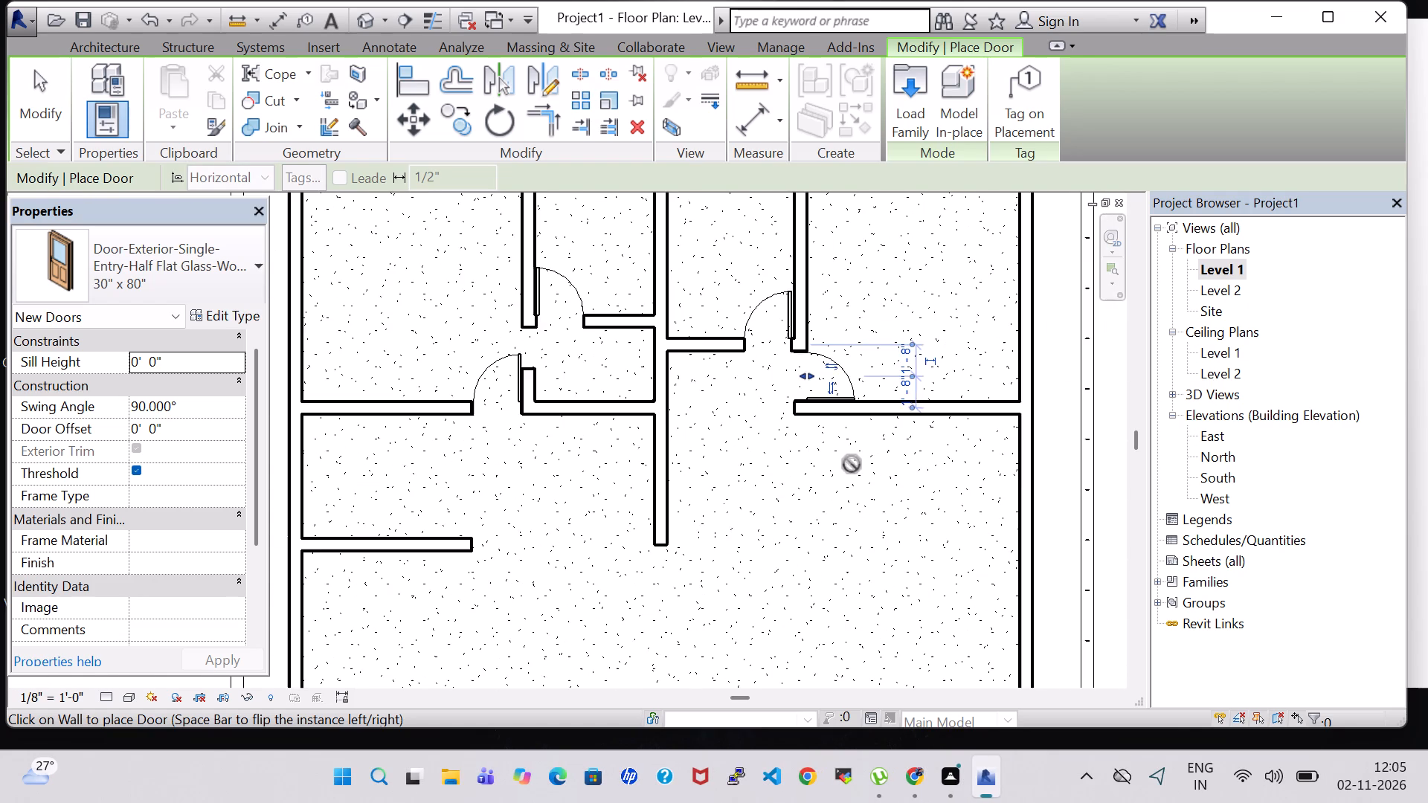
key(Escape)
key(Escape)
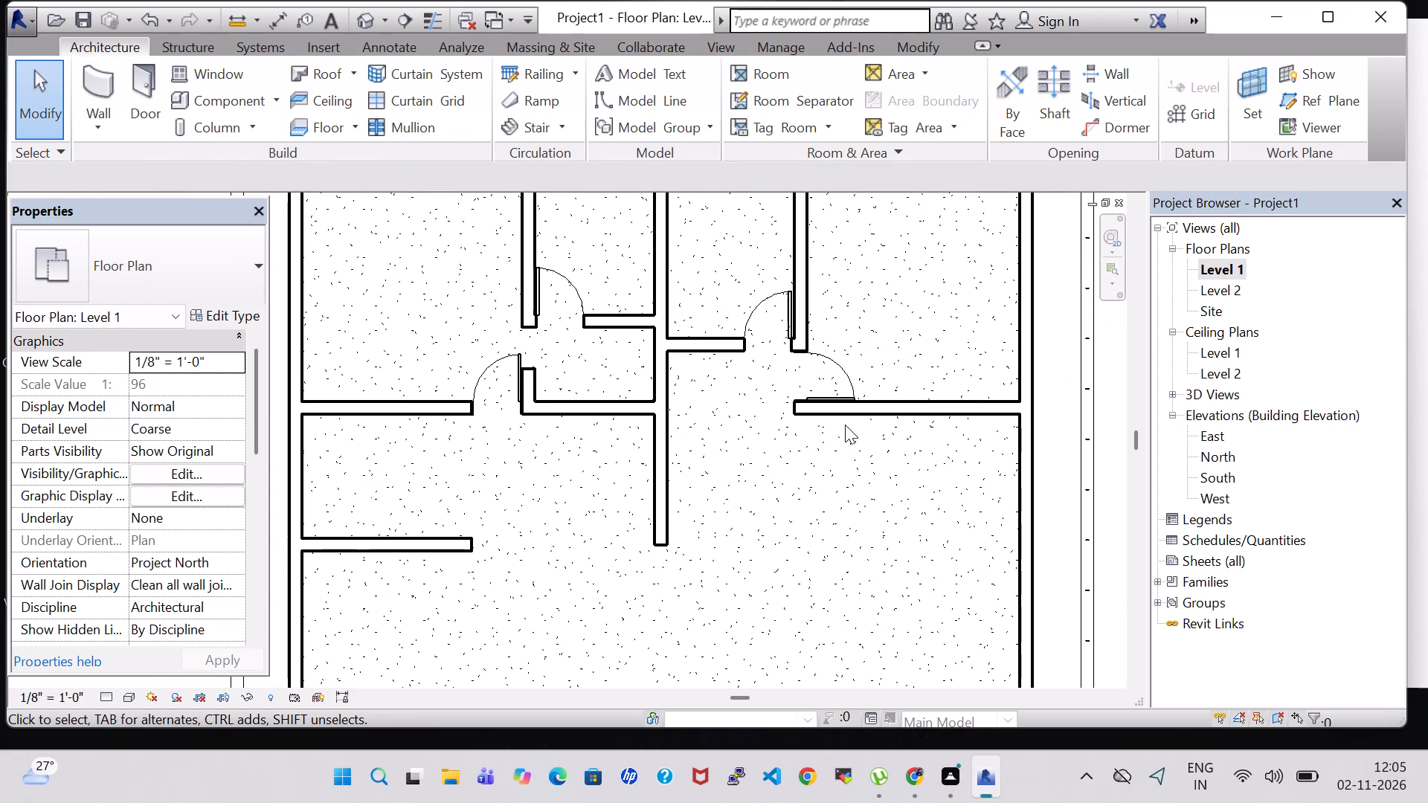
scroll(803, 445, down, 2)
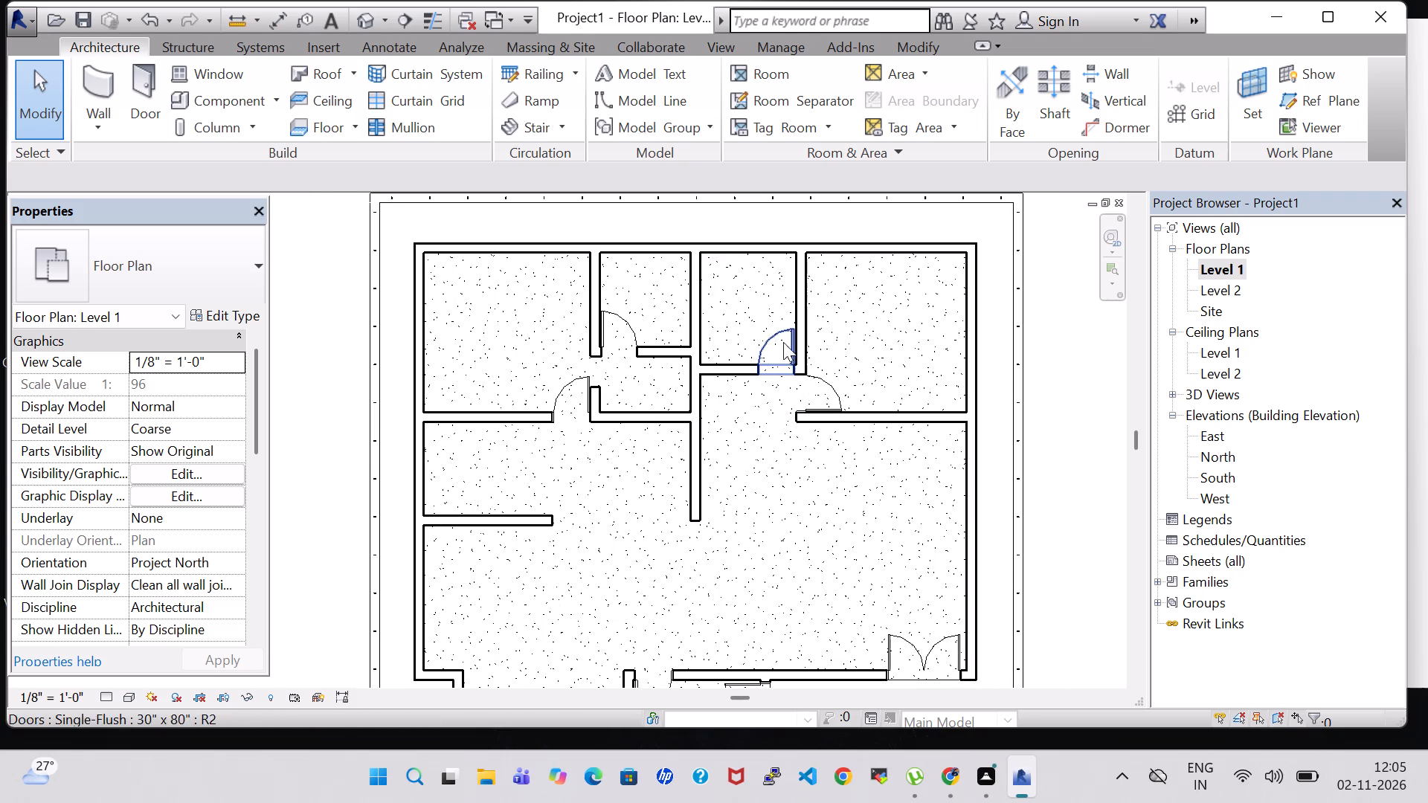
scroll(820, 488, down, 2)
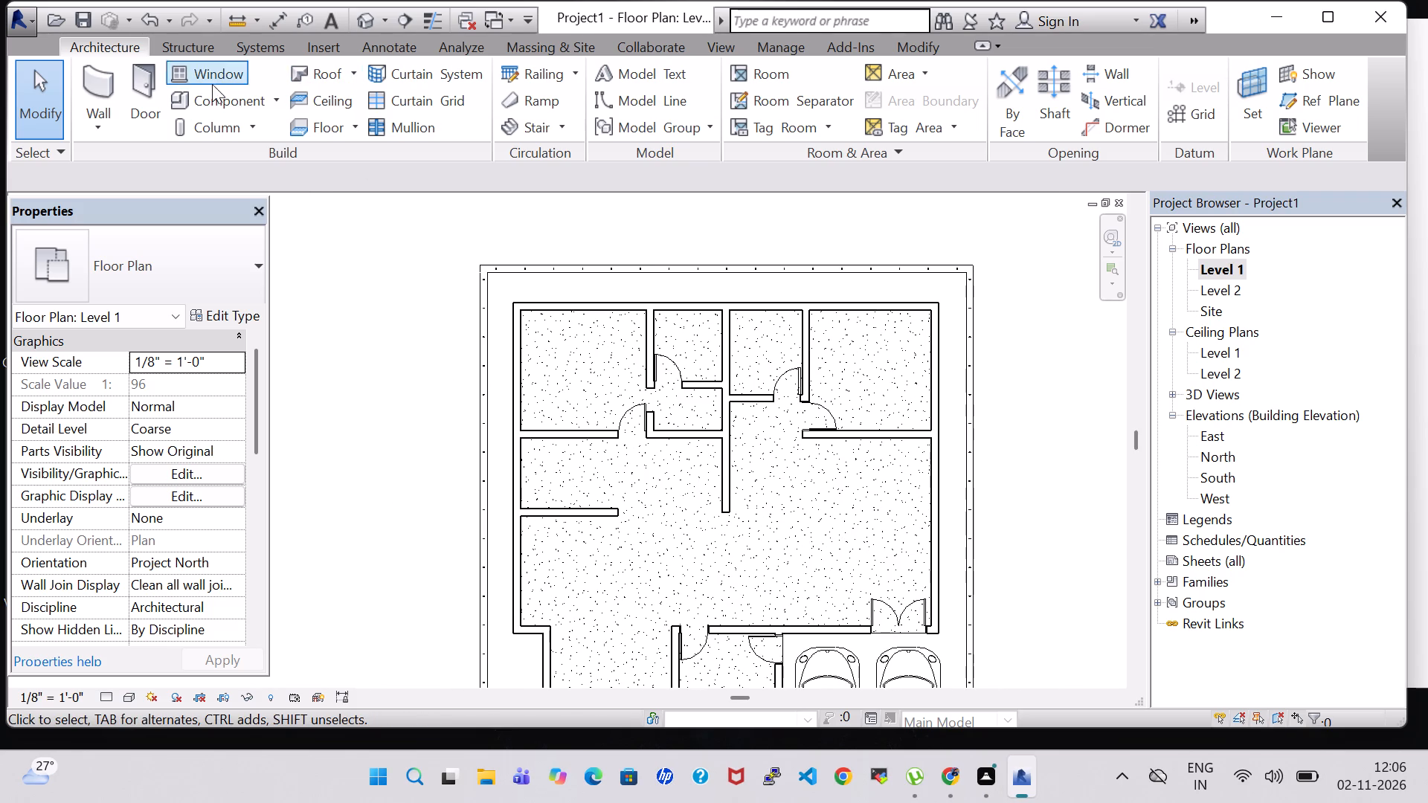
Load the residential door family Door-Interior-Single-Full Glass-Wood with the 18" x 80" type.
click(141, 89)
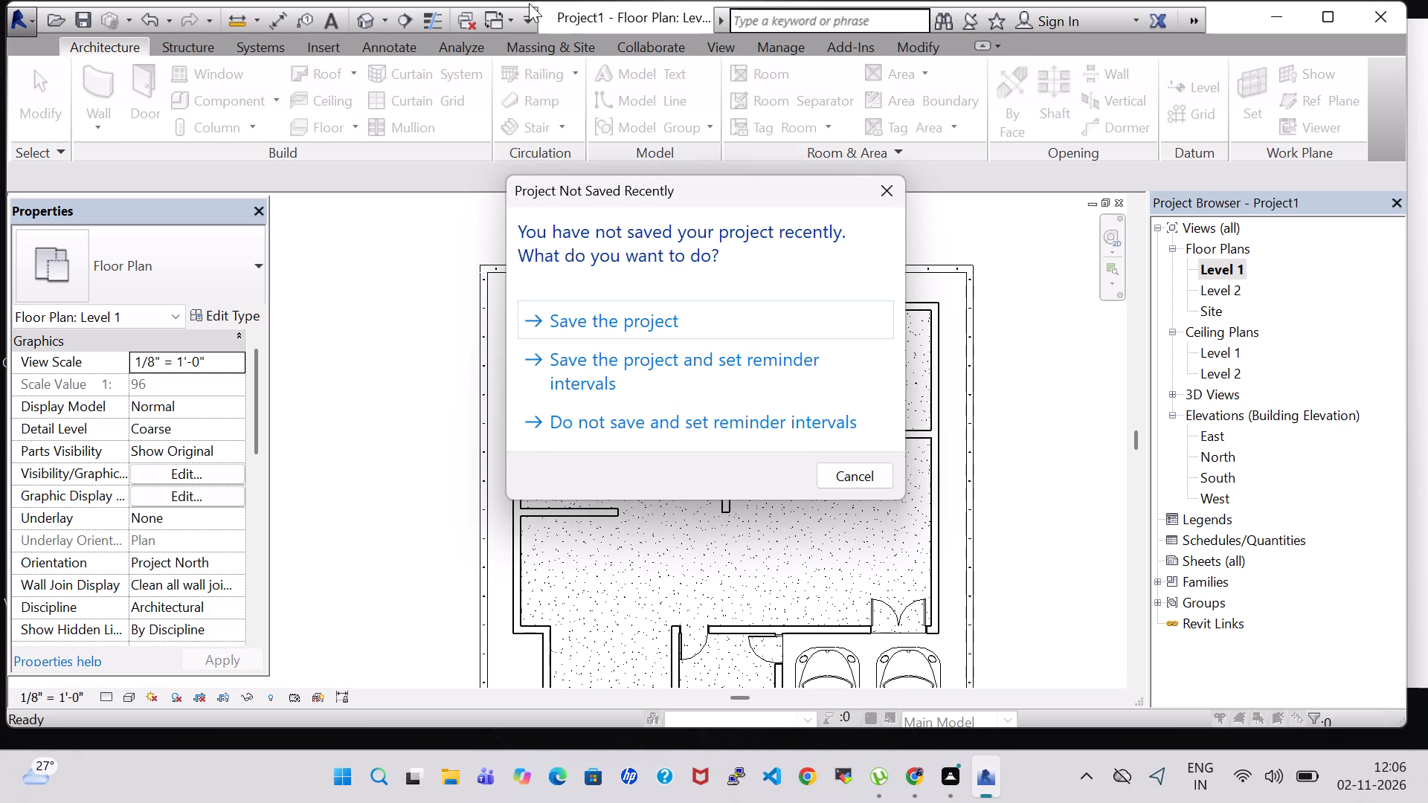
click(892, 186)
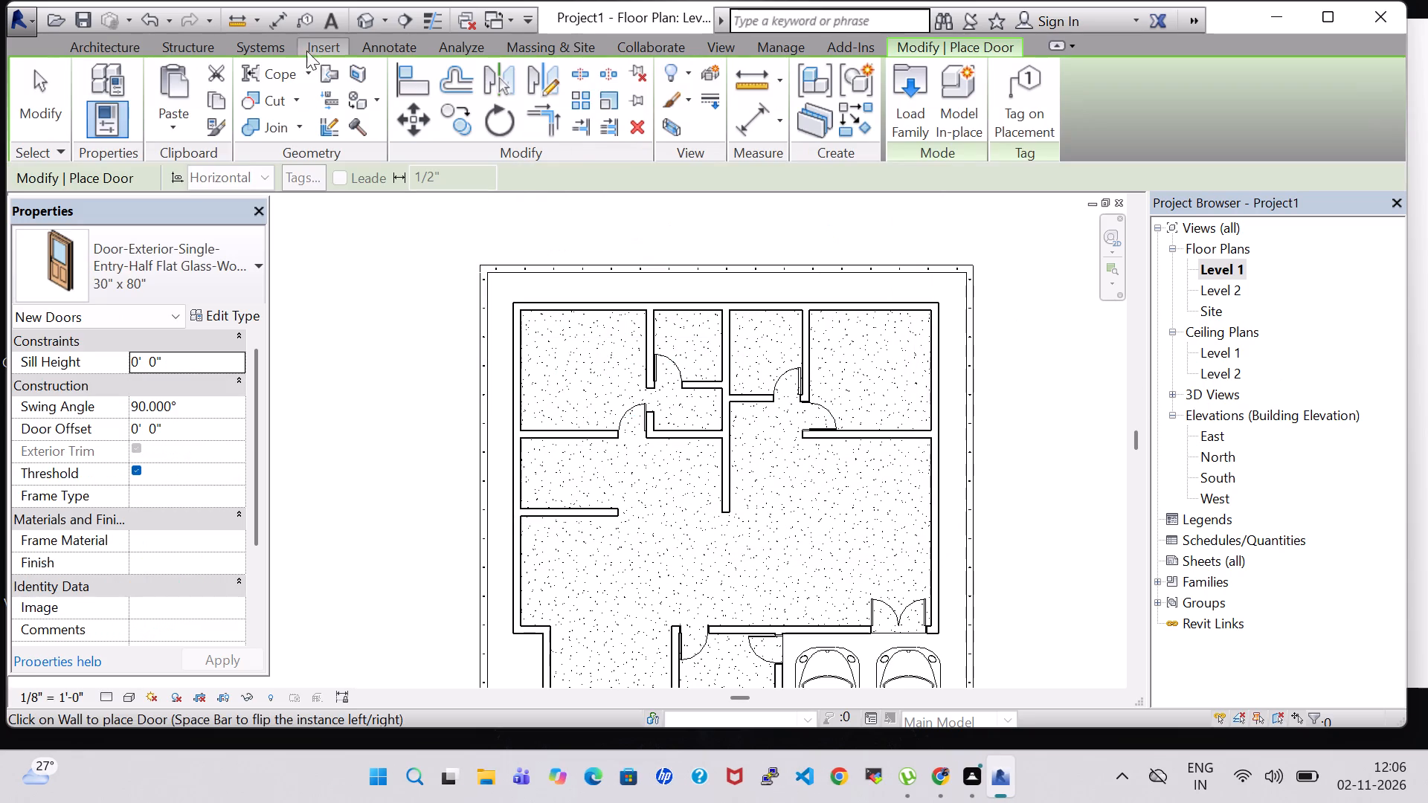
click(103, 43)
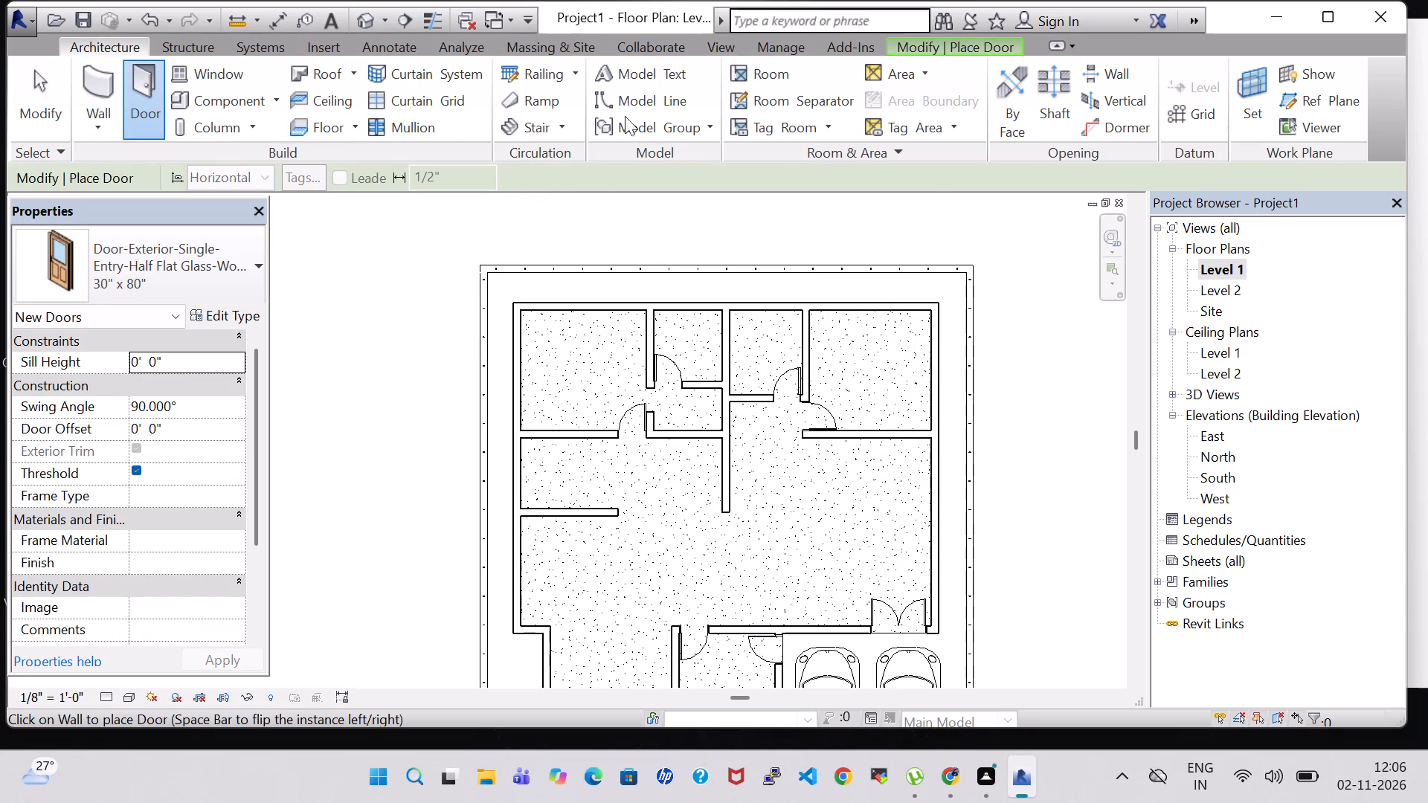
key(Escape)
click(121, 109)
double_click(155, 109)
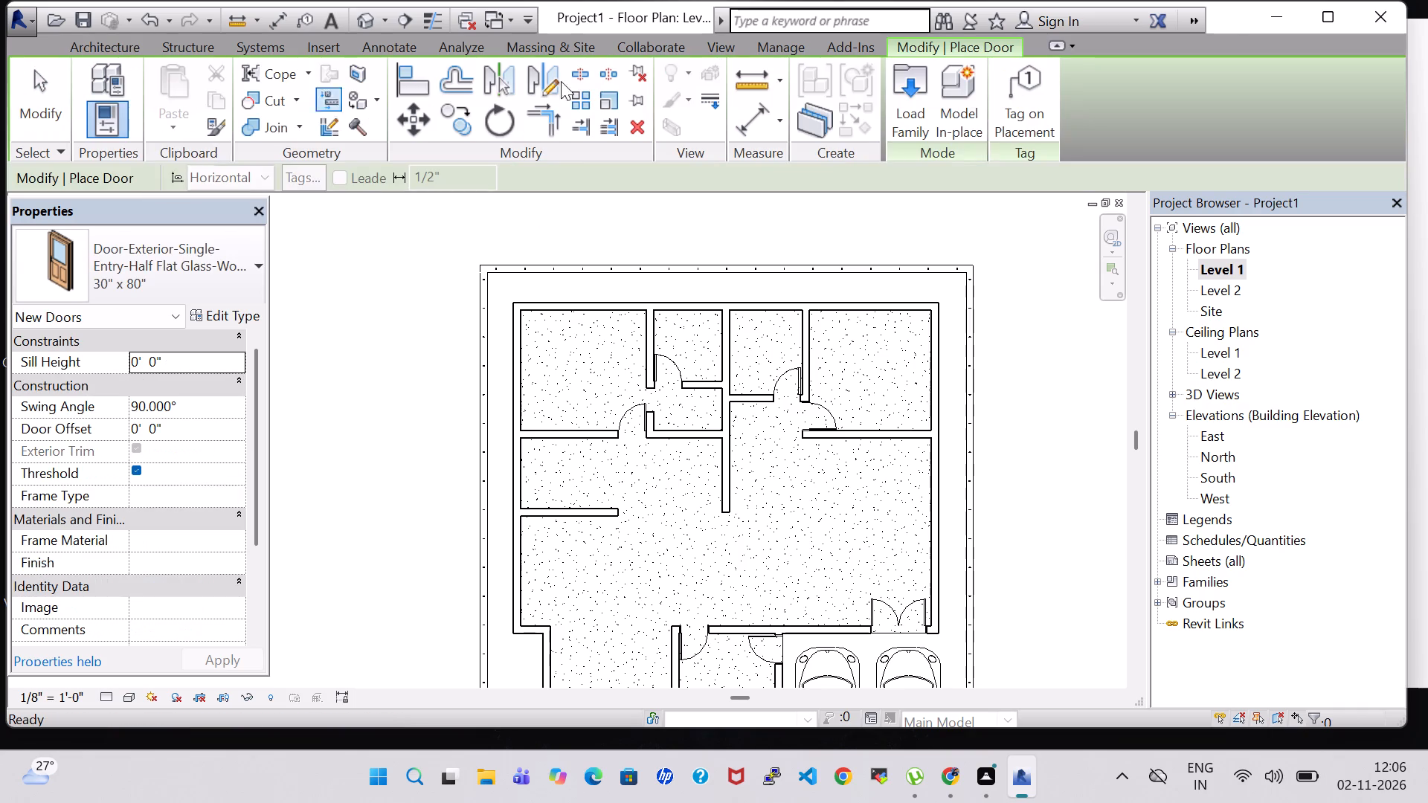
click(924, 85)
scroll(709, 305, down, 1)
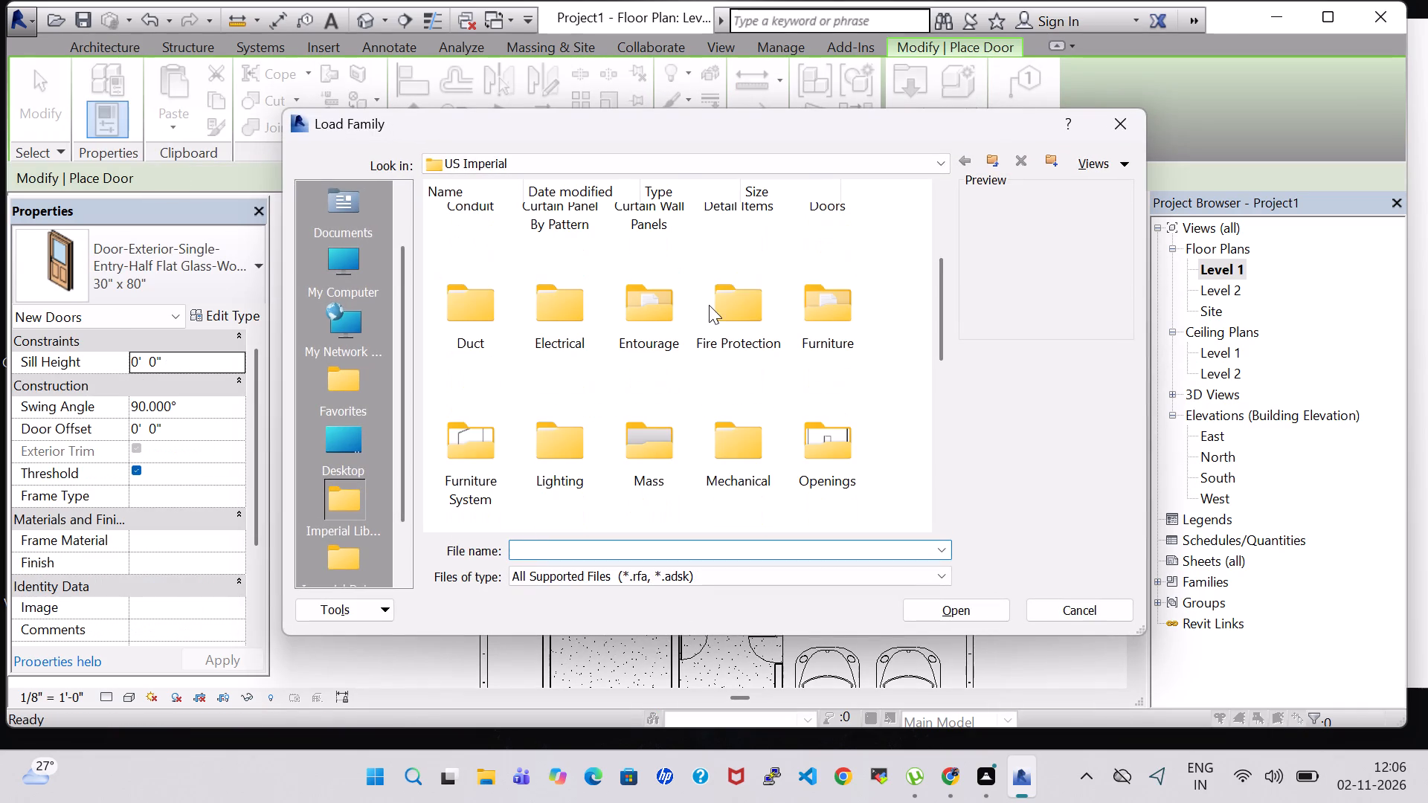
scroll(829, 309, up, 1)
double_click(840, 360)
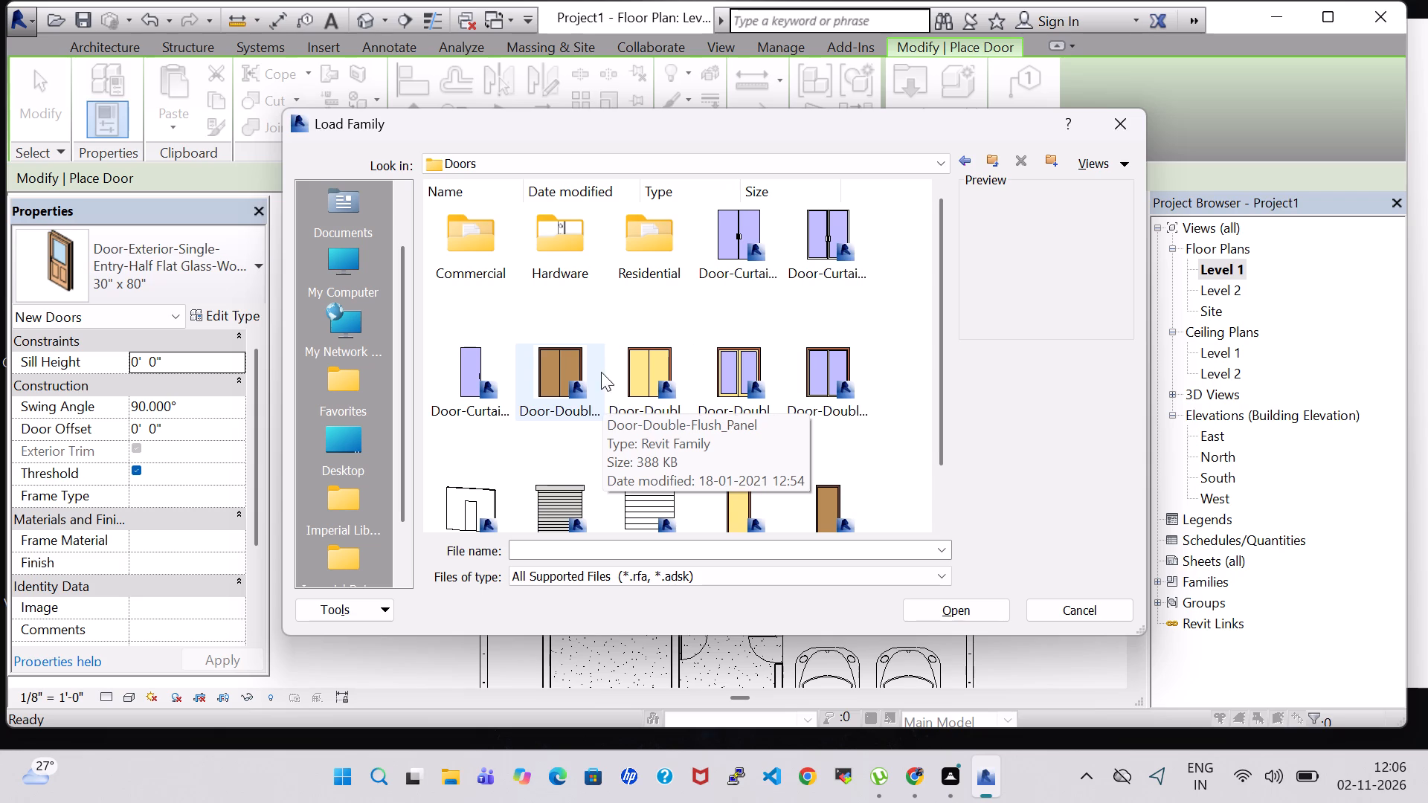
double_click(636, 248)
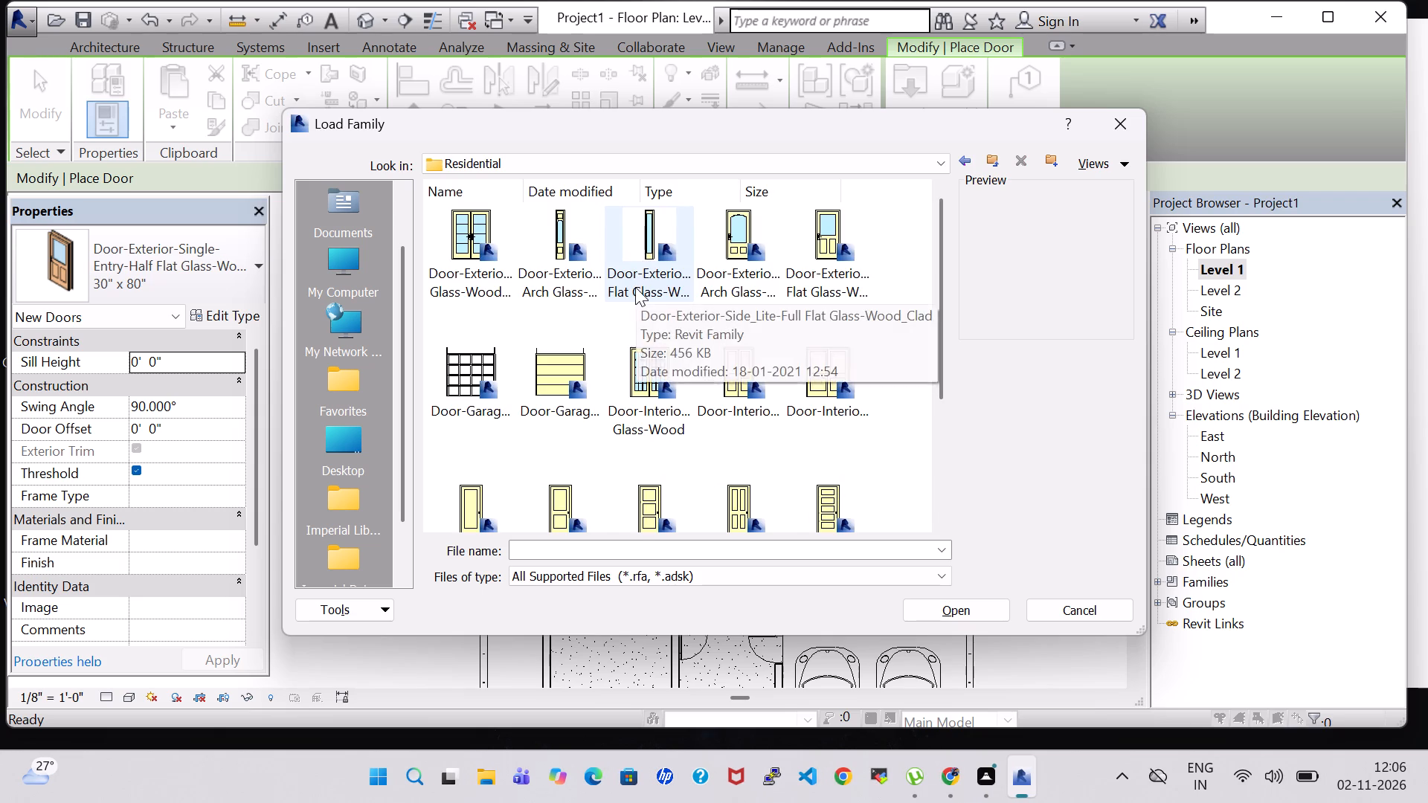
scroll(635, 287, down, 4)
click(668, 477)
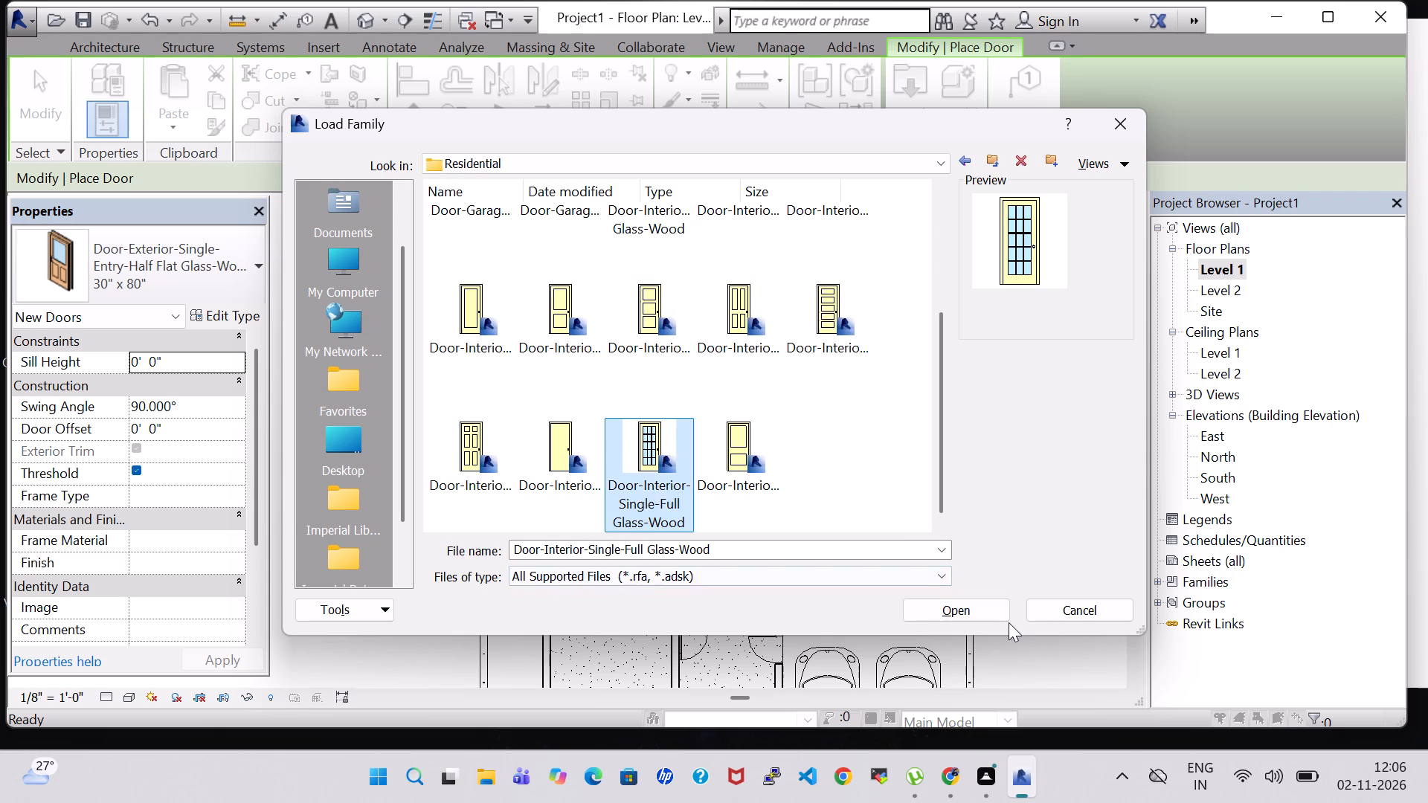
click(1002, 613)
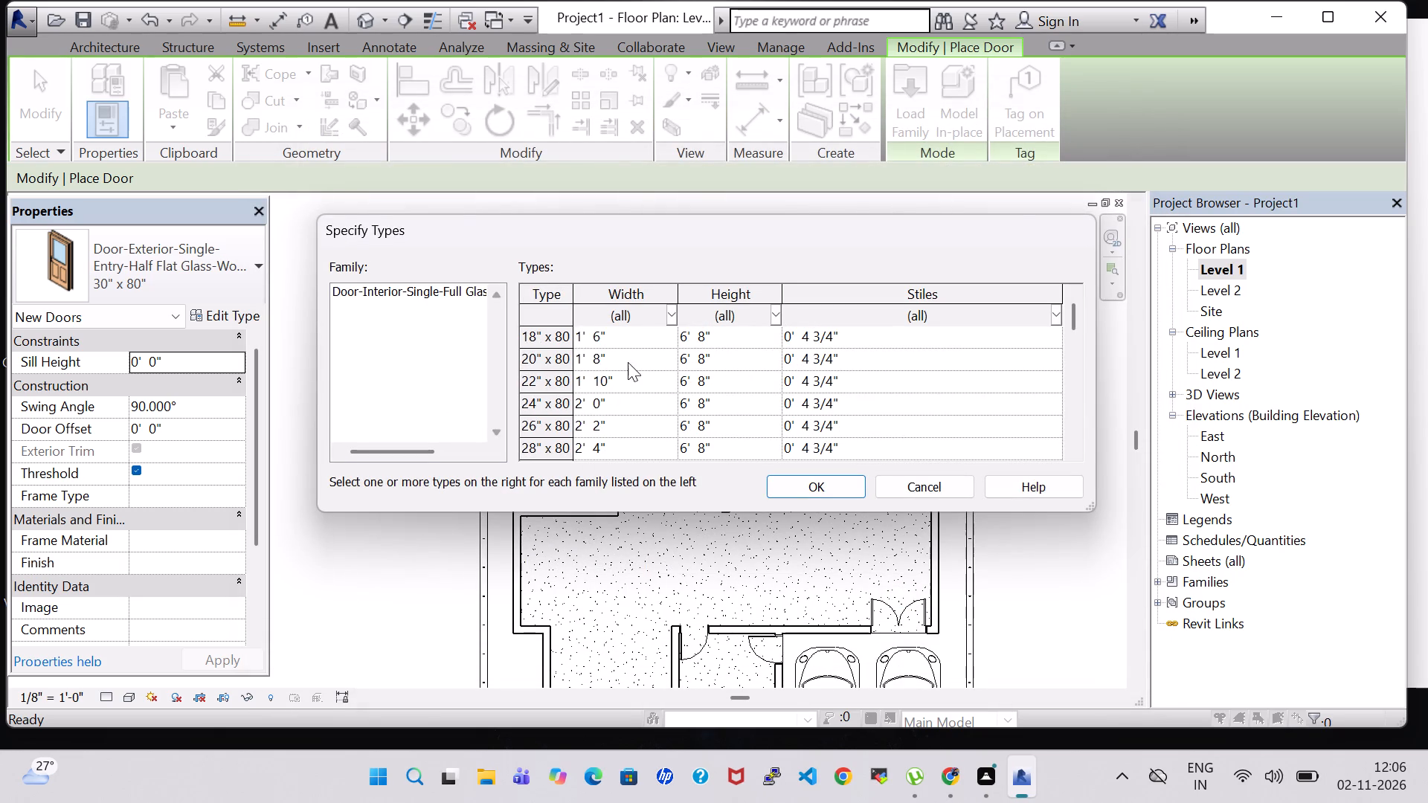
click(668, 338)
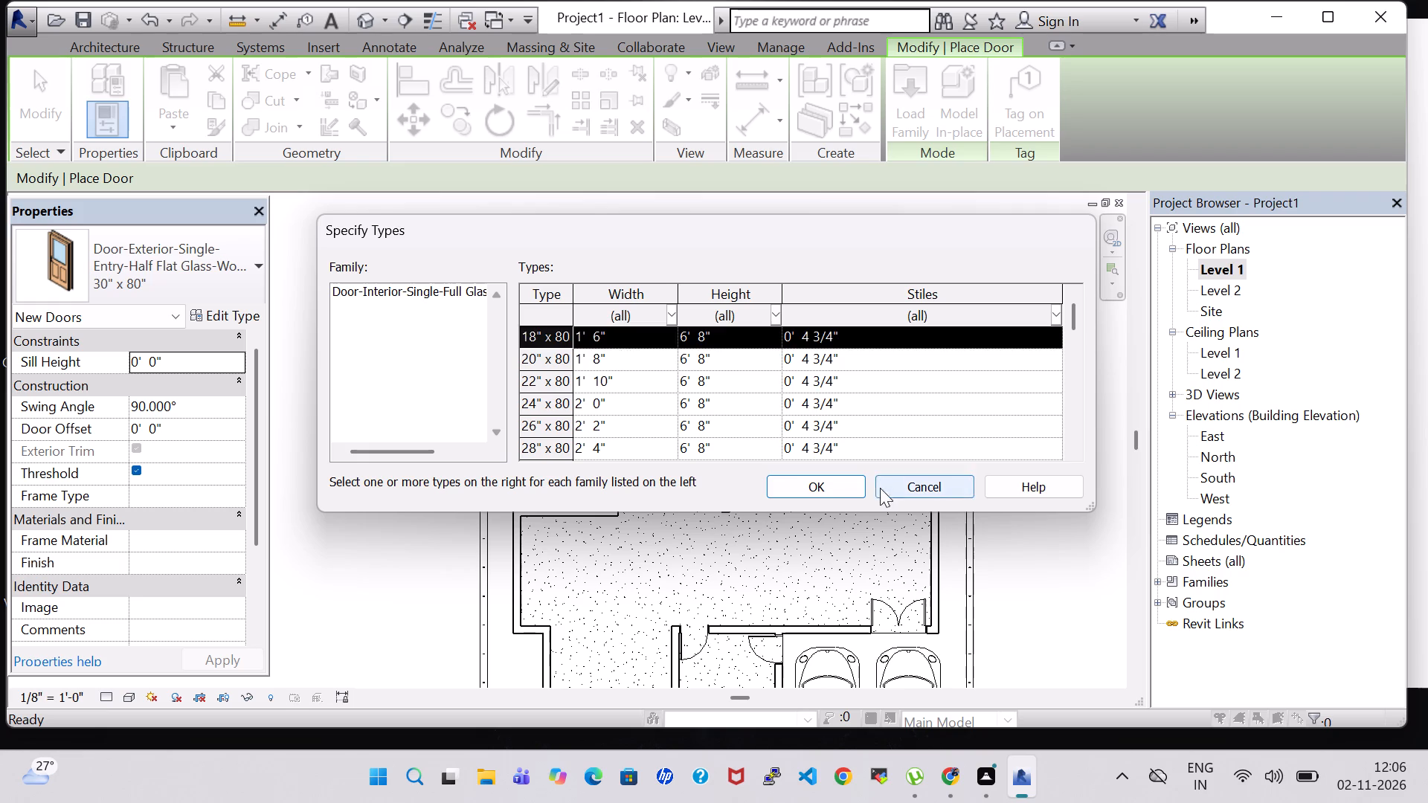
click(819, 483)
Place the 18" x 80" full glass door in the southwest room's west wall, about 2' 3" from the north wall, hinged north, opening outward.
scroll(575, 567, up, 2)
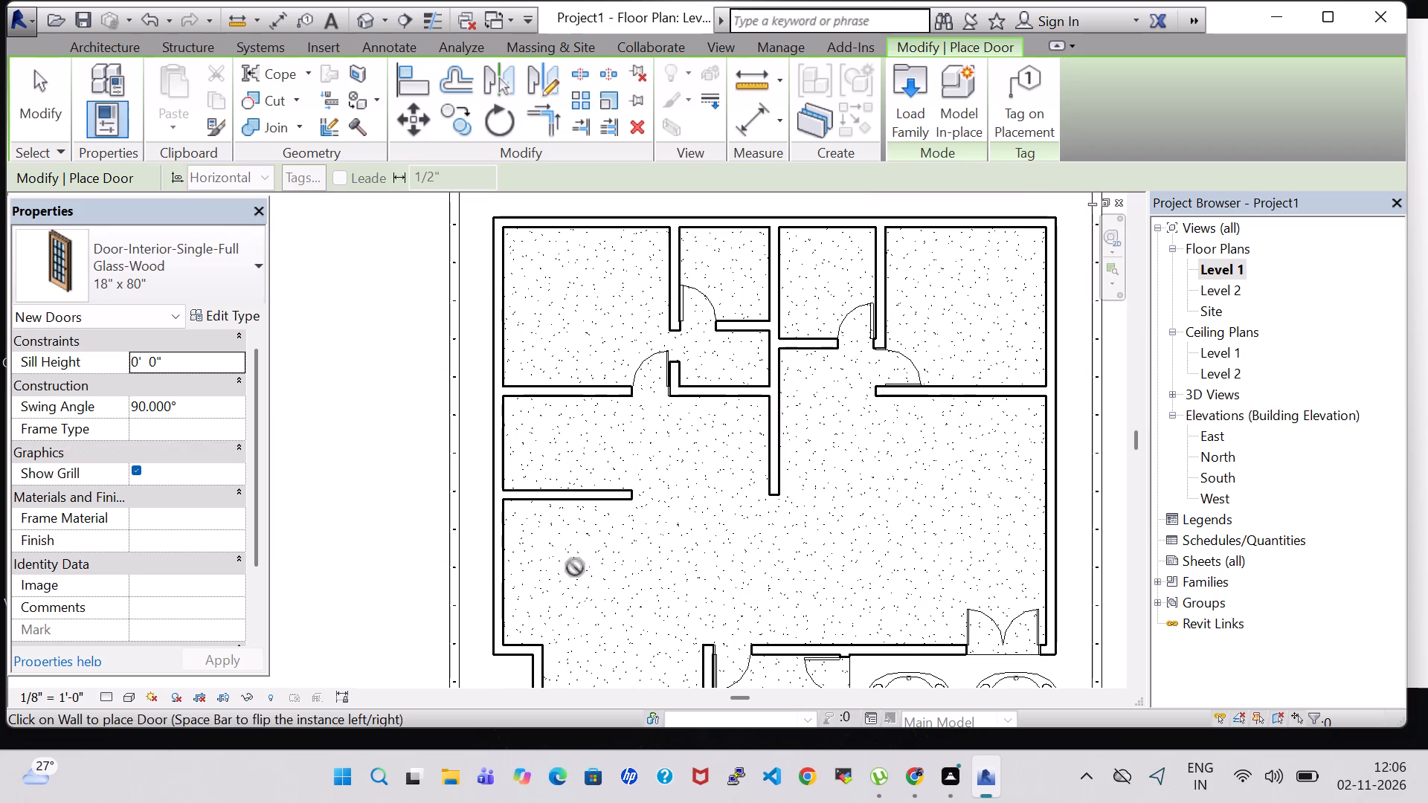
scroll(575, 567, up, 1)
middle_drag(575, 567, 596, 448)
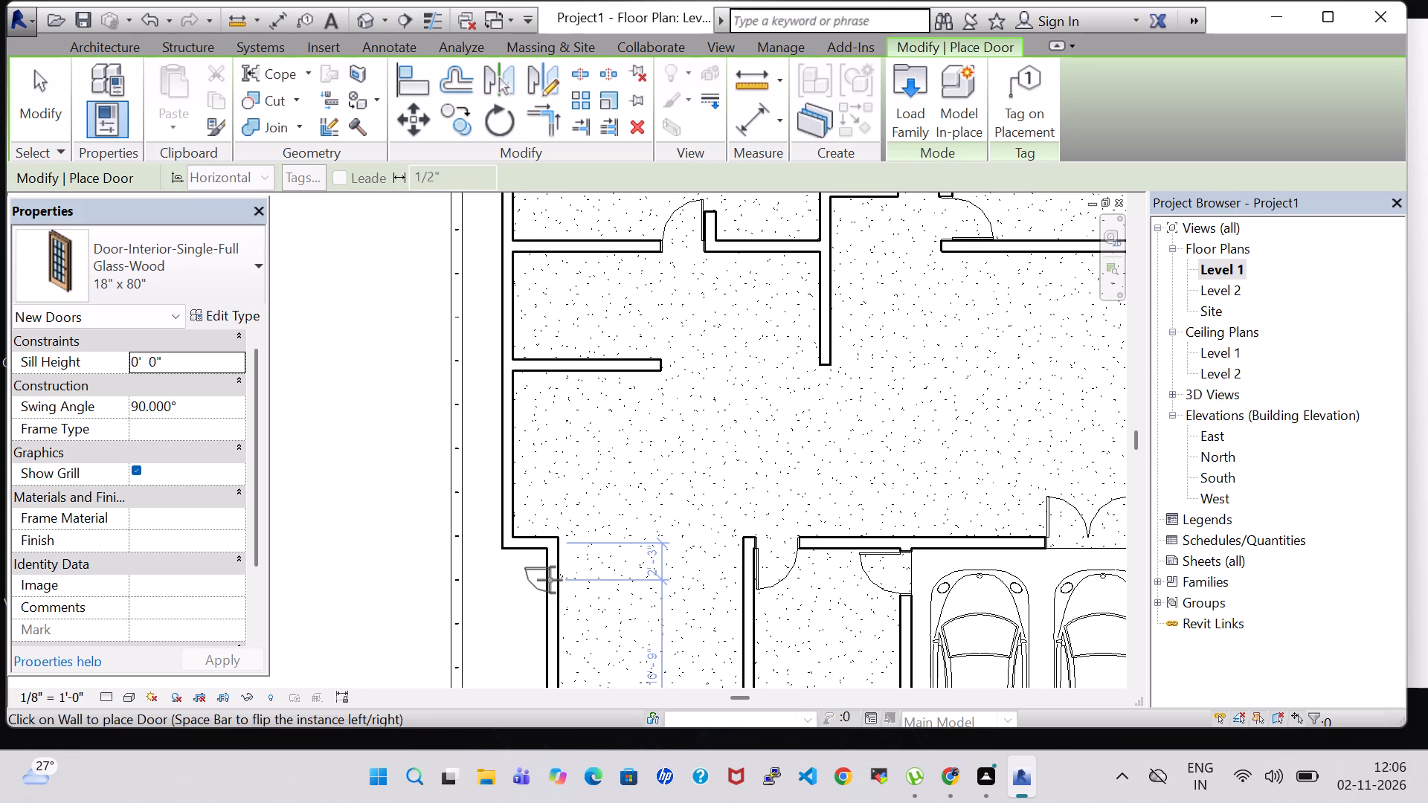
key(Escape)
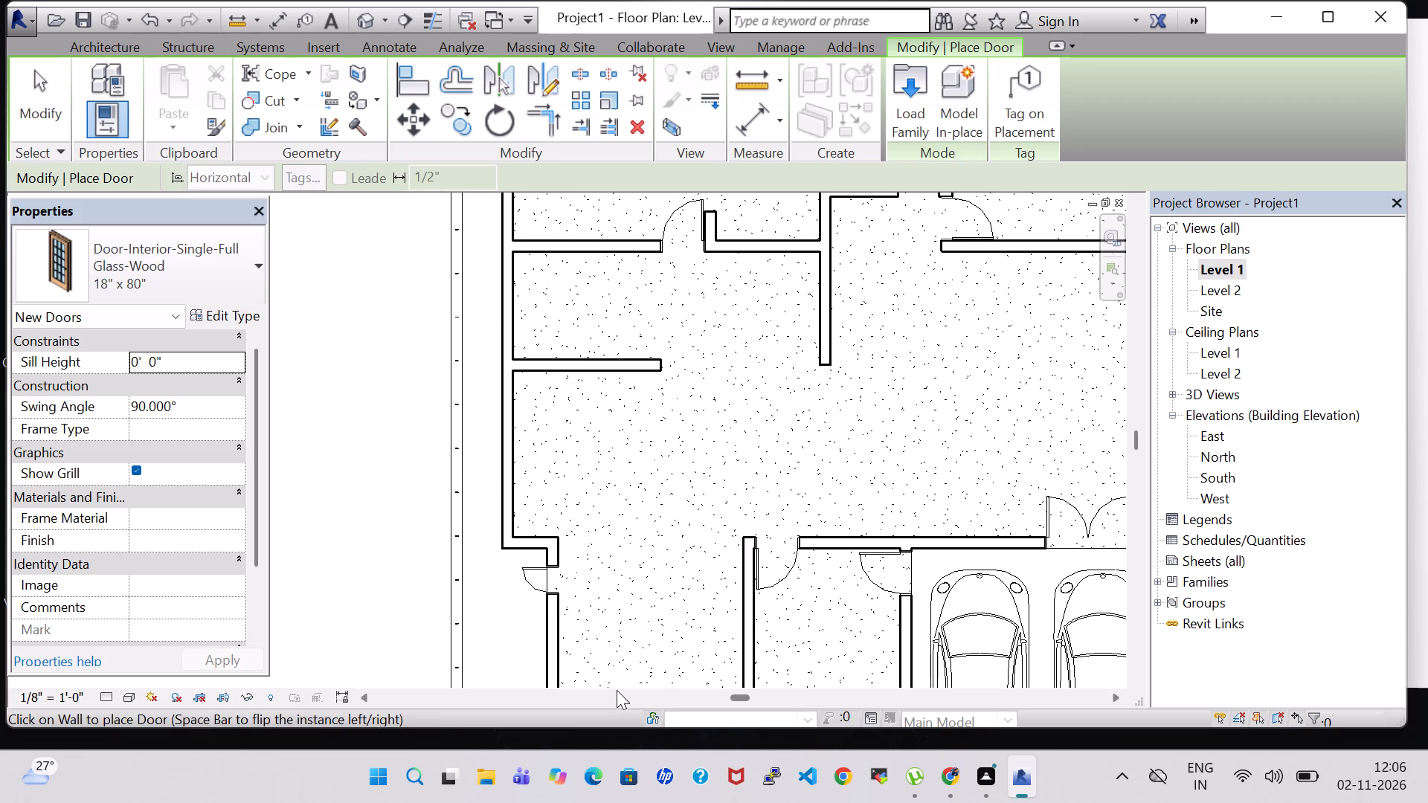
key(Escape)
Set the width of the southwest room's full glass door type to 2' 6".
click(522, 585)
click(245, 313)
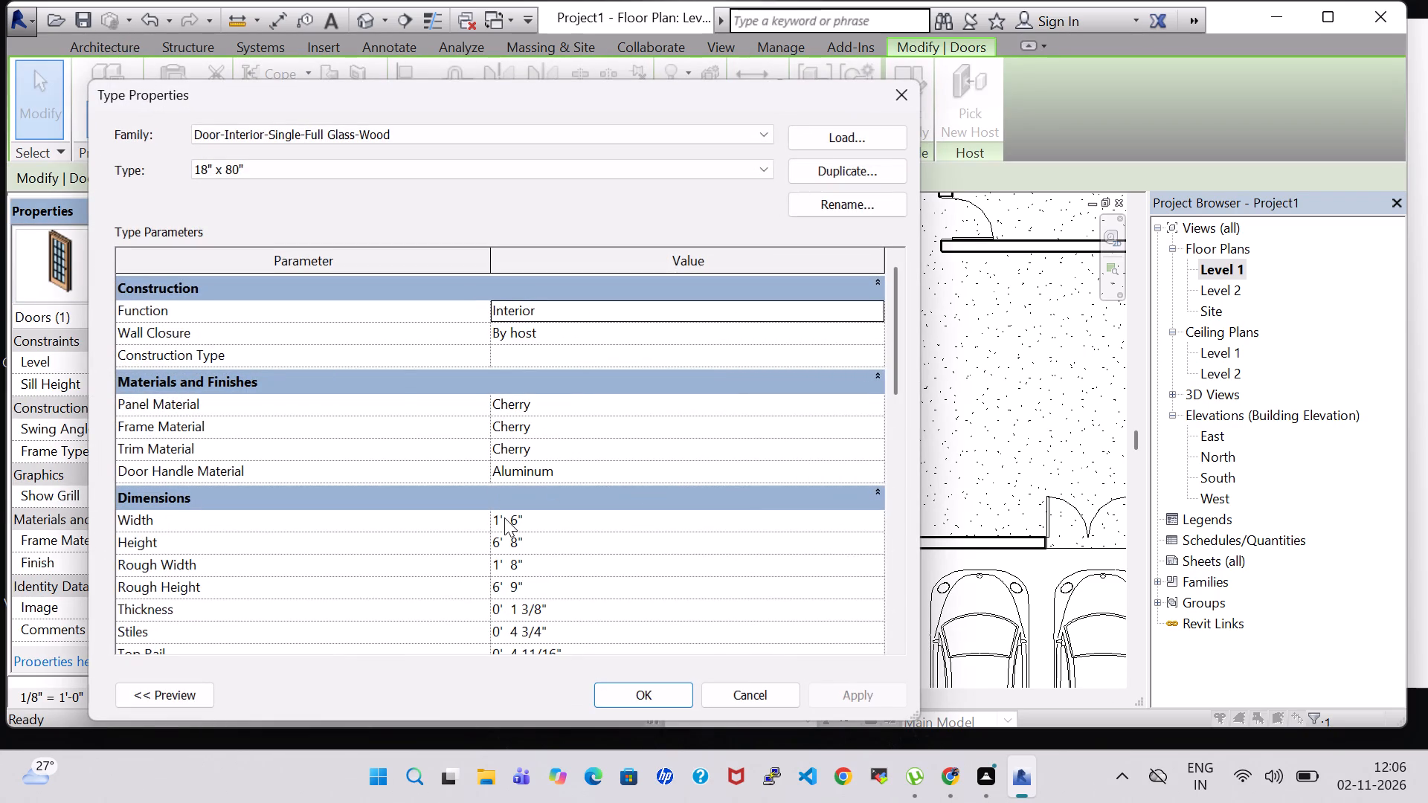
click(504, 519)
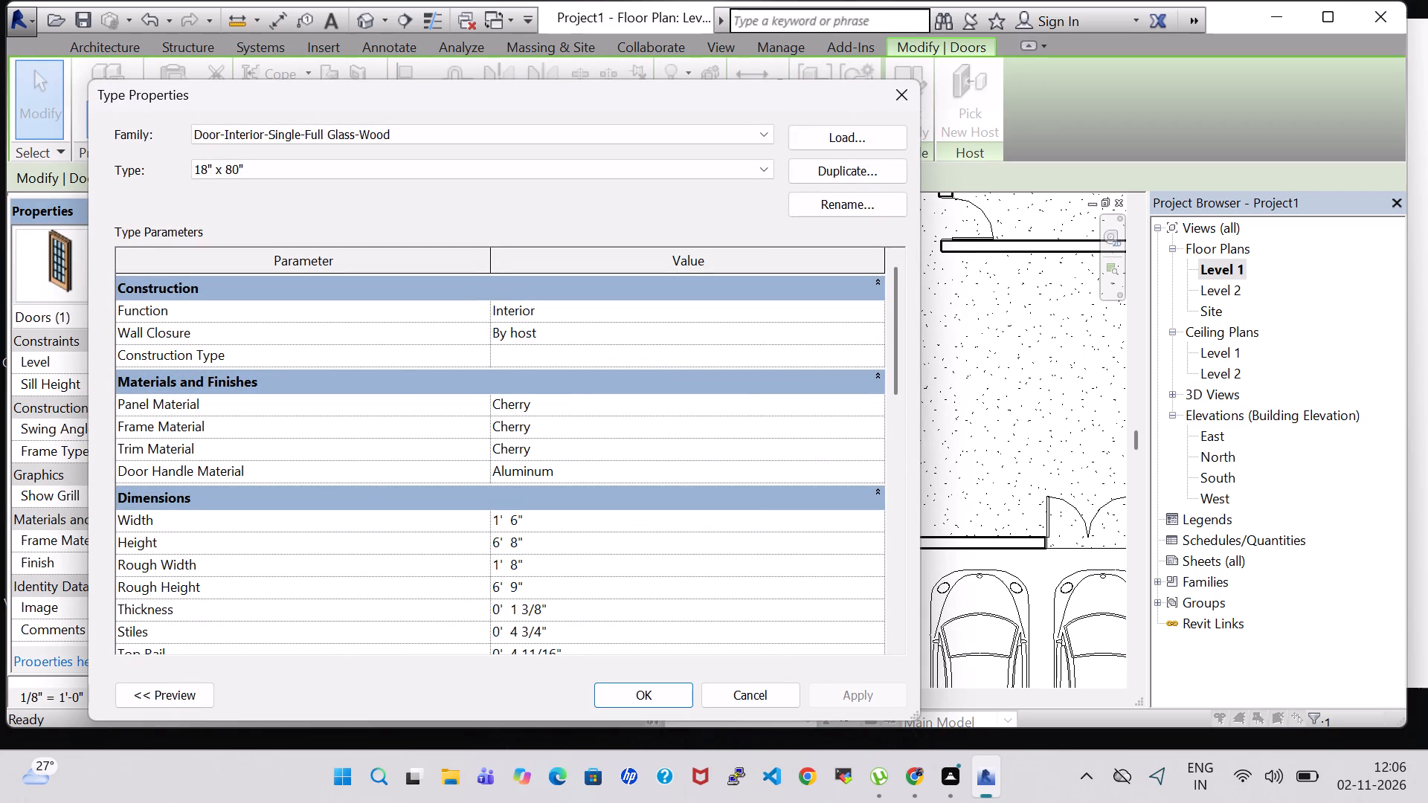
key(Left)
key(BackSpace)
key(2)
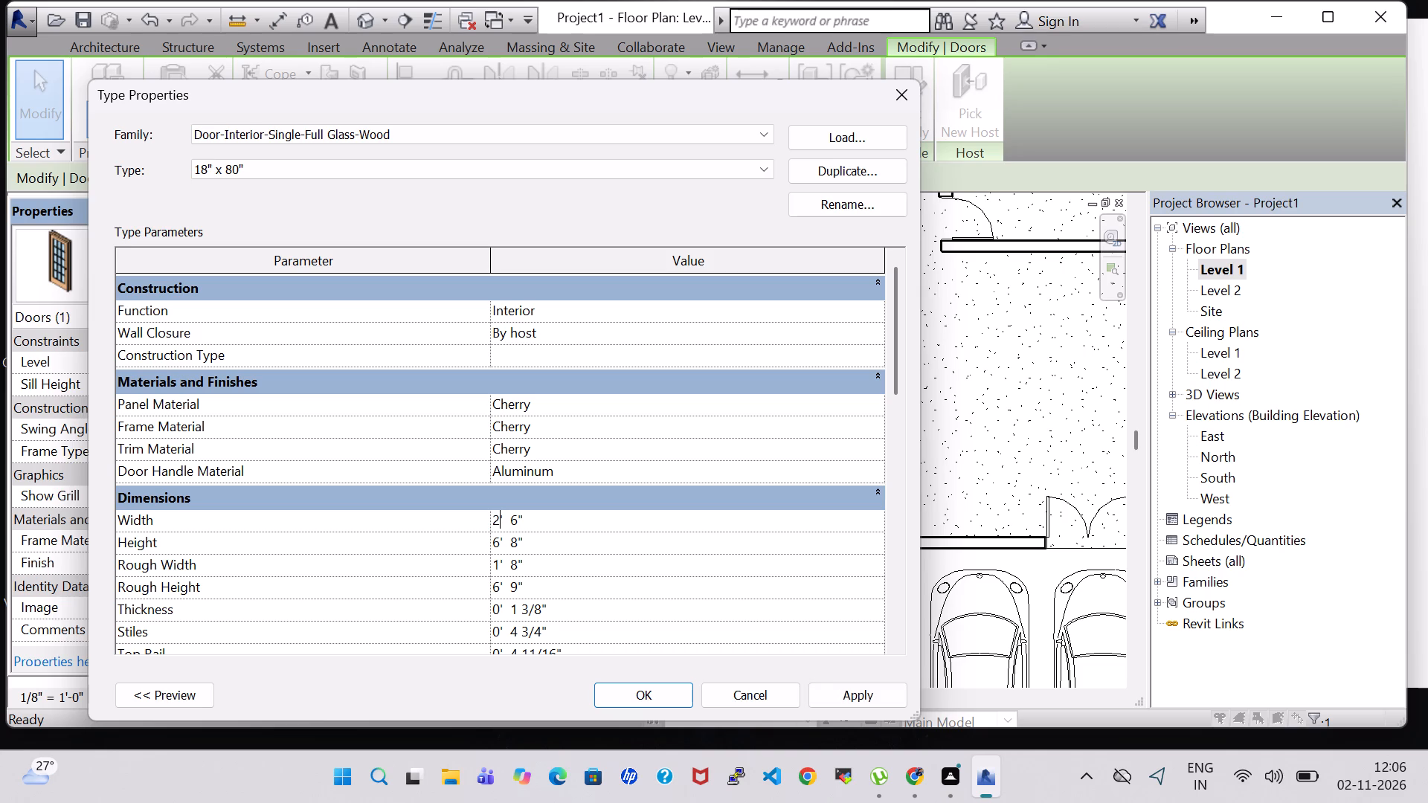
click(871, 706)
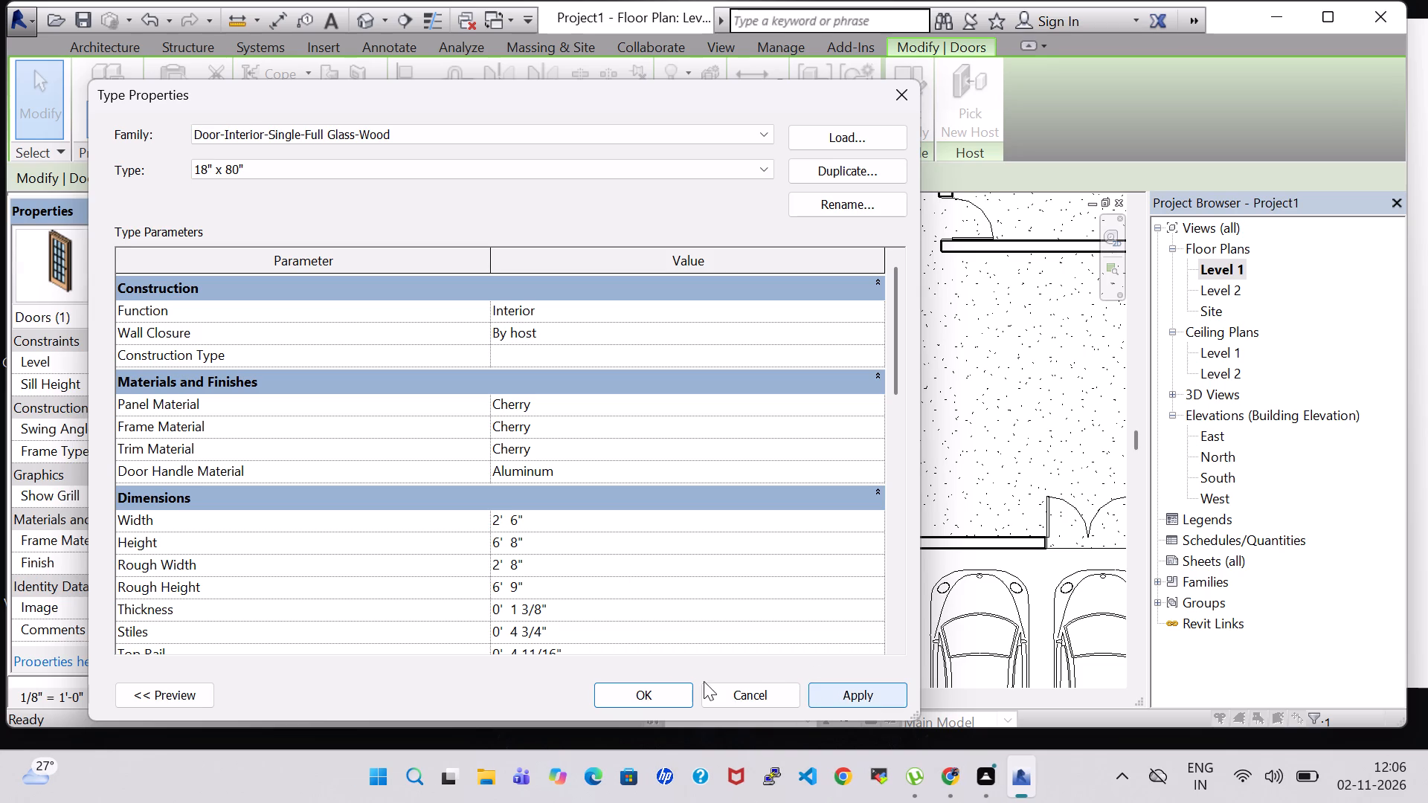
click(668, 683)
scroll(762, 504, down, 2)
click(489, 423)
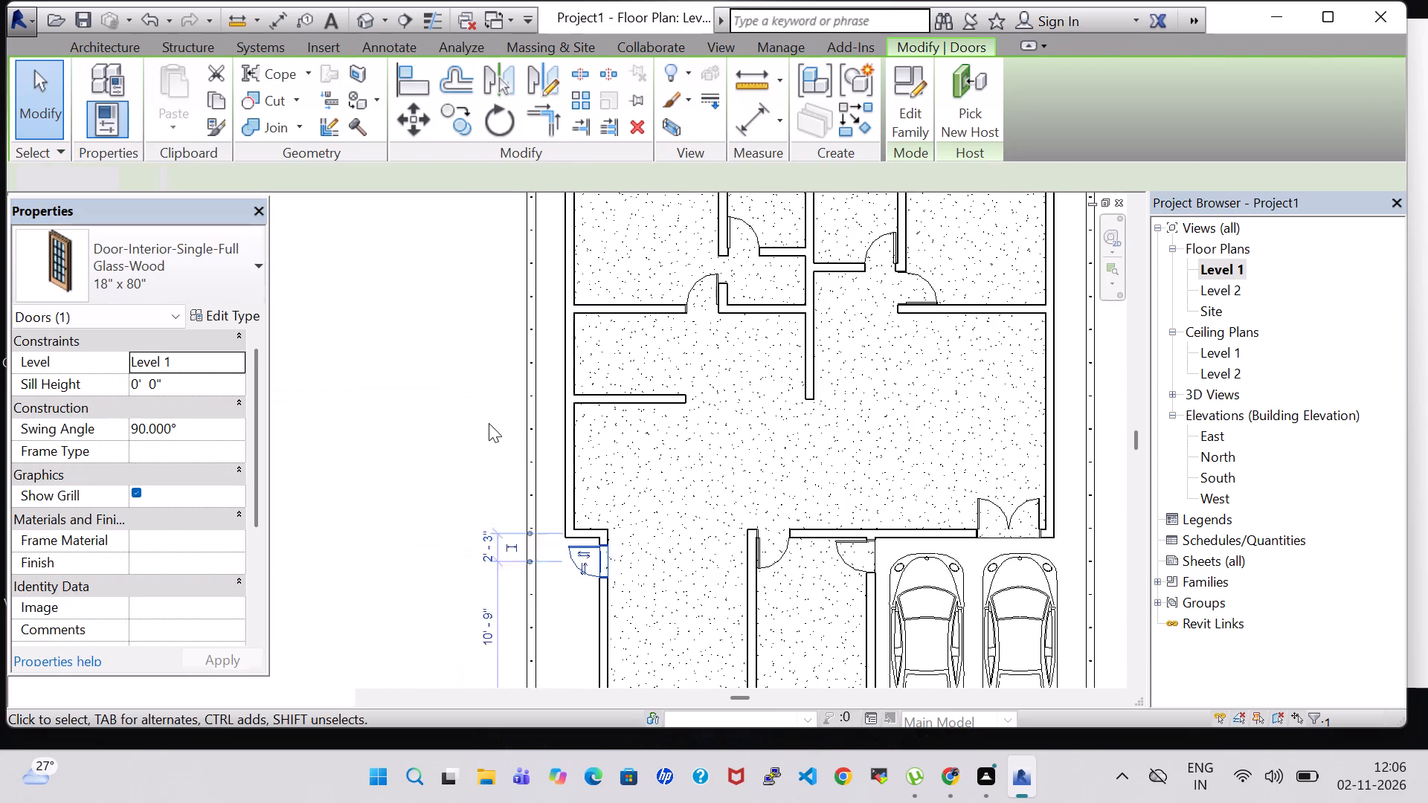
Draw a room separation line about 16' 6" long across the parking opening in the south boundary wall, along its outer face.
scroll(779, 424, down, 5)
middle_drag(1028, 361, 916, 362)
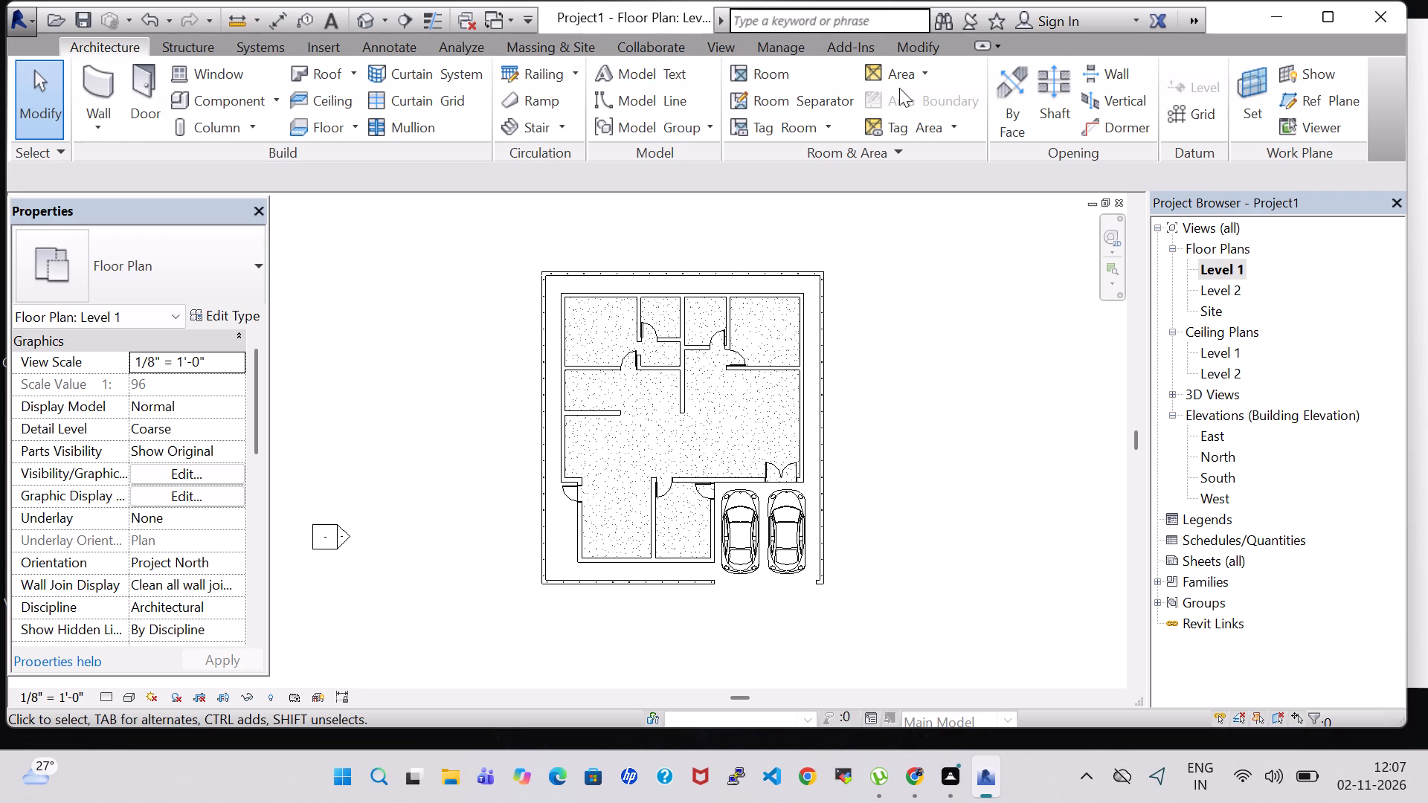
click(789, 112)
click(785, 100)
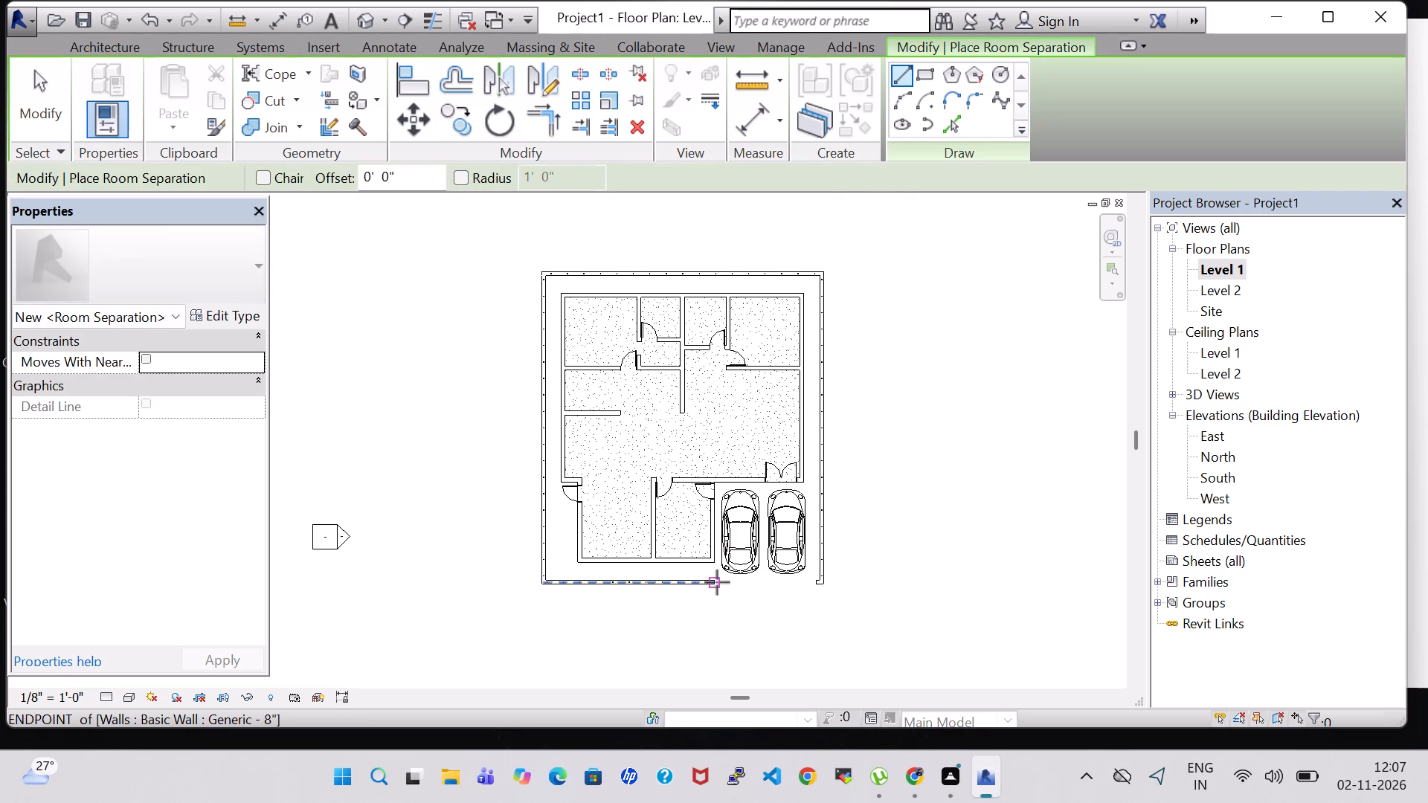
scroll(717, 582, up, 9)
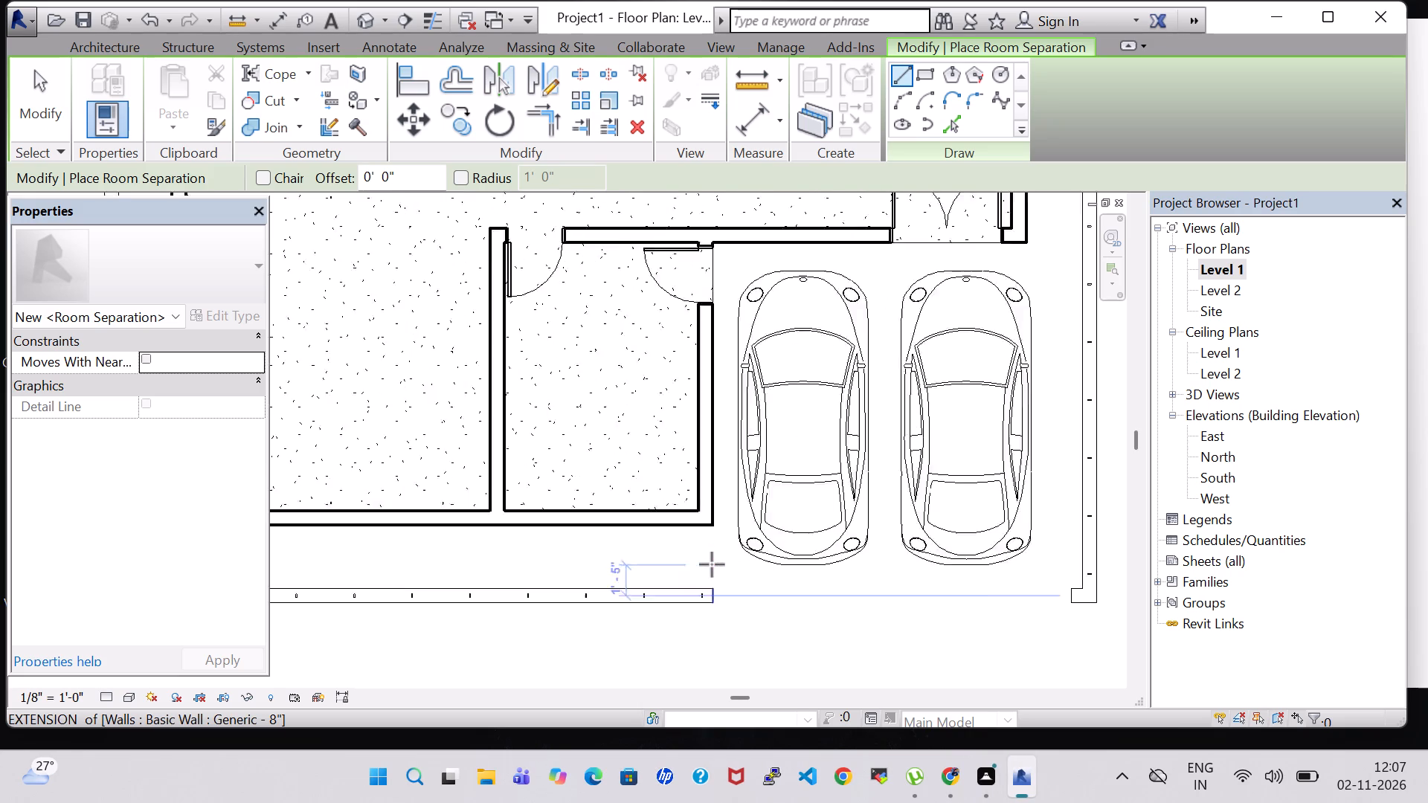
scroll(712, 564, up, 2)
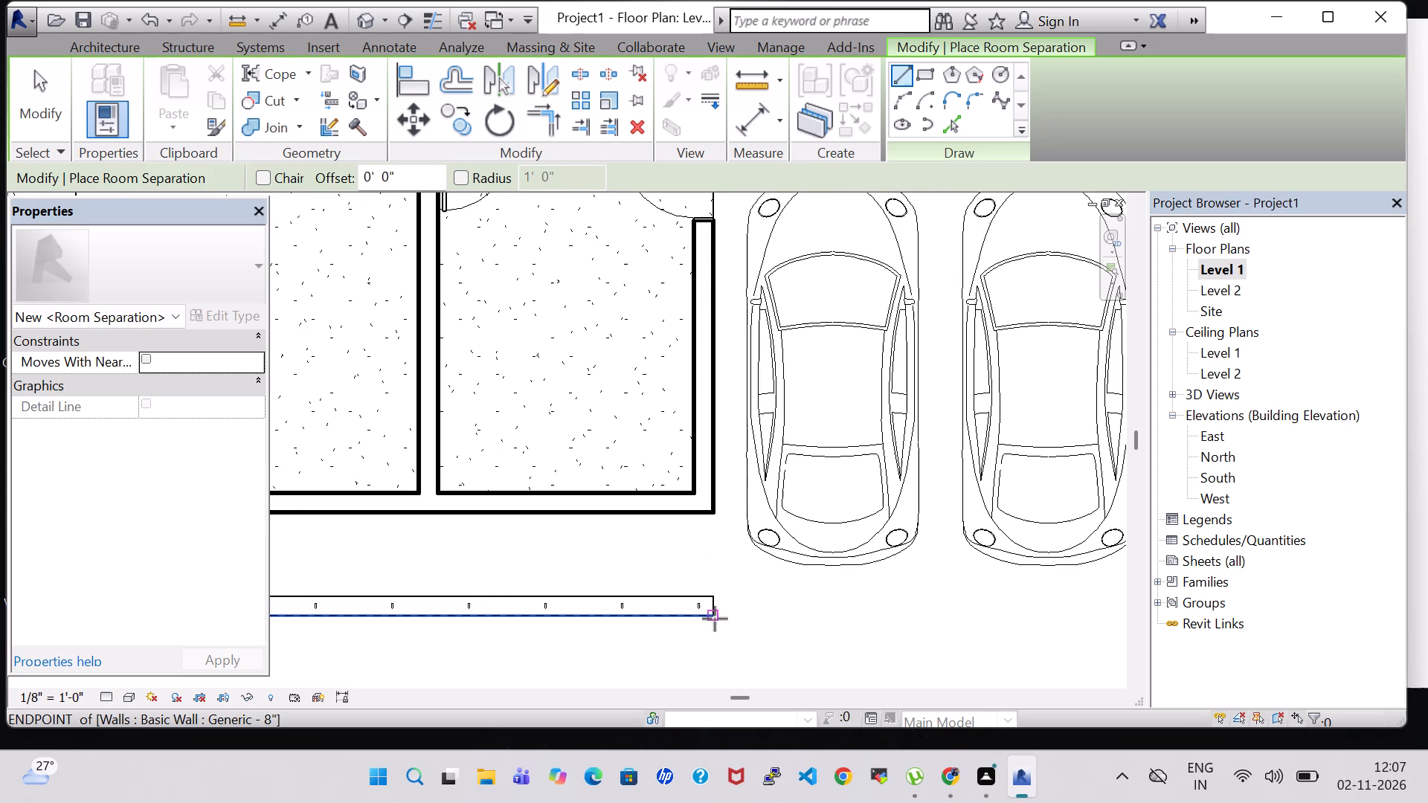
scroll(715, 614, up, 7)
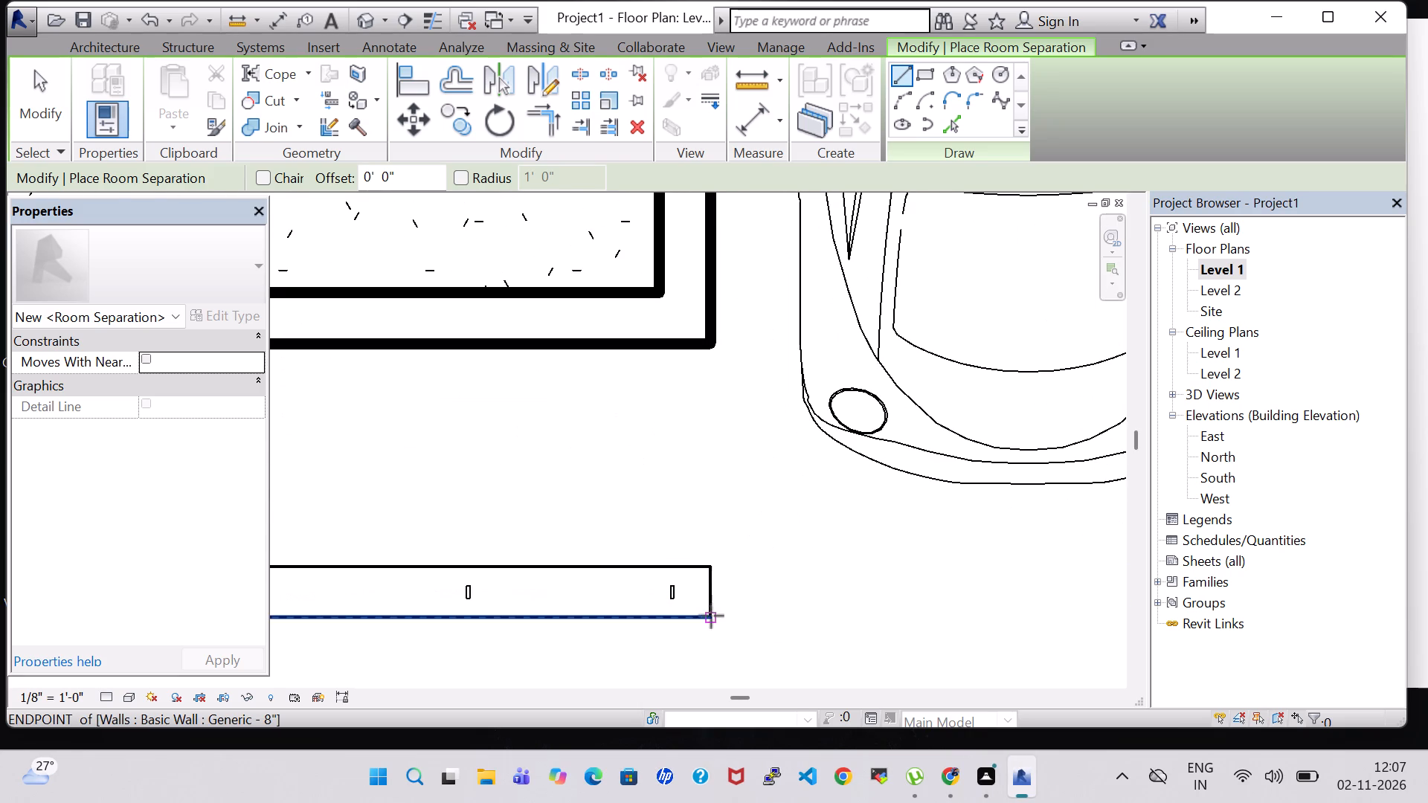
click(710, 618)
scroll(943, 609, down, 3)
middle_drag(943, 609, 620, 613)
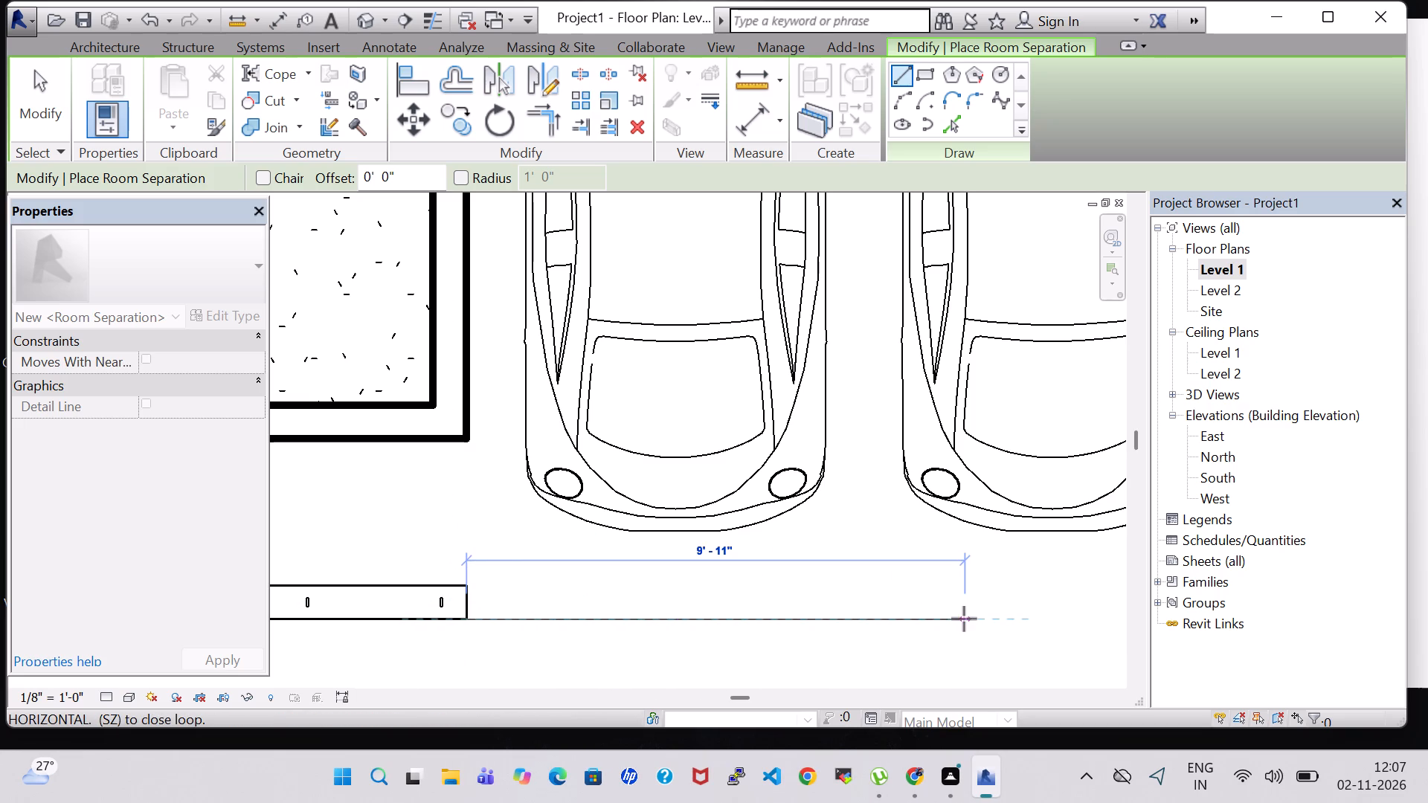
middle_drag(964, 619, 567, 635)
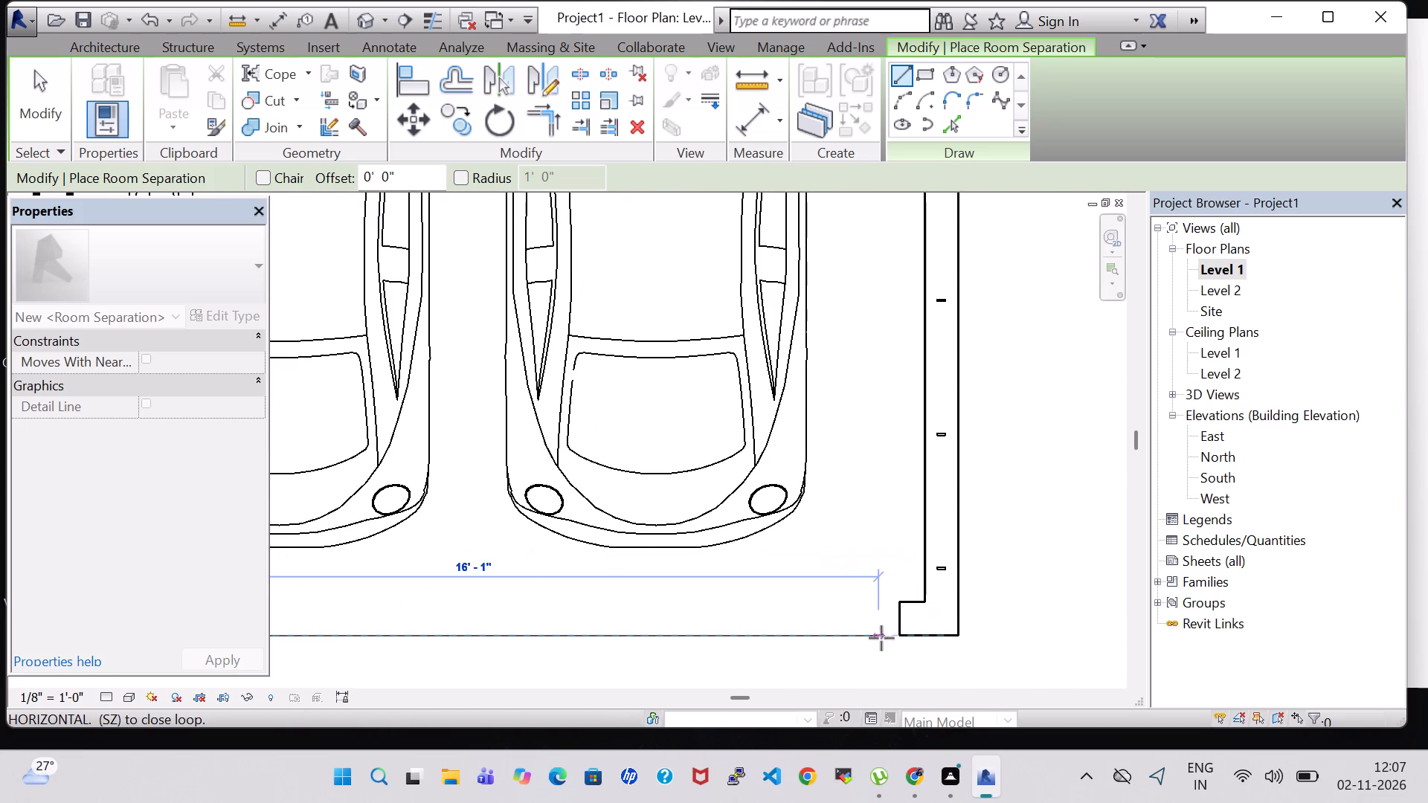
click(901, 638)
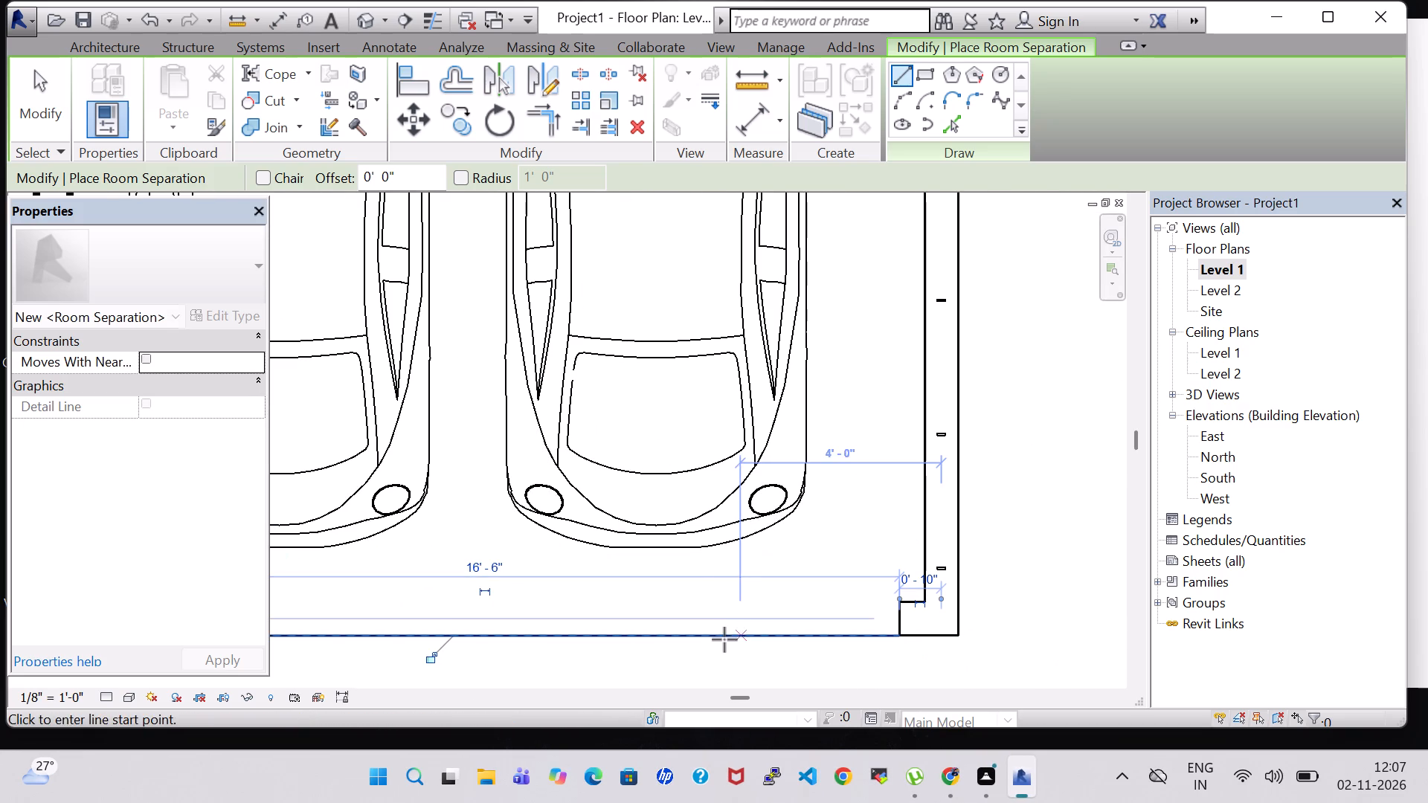
key(Escape)
key(Escape)
Draw a room separation line about 2' 11" long from the house's outer corner southwest of the parking down to the south boundary wall's end.
scroll(657, 628, down, 3)
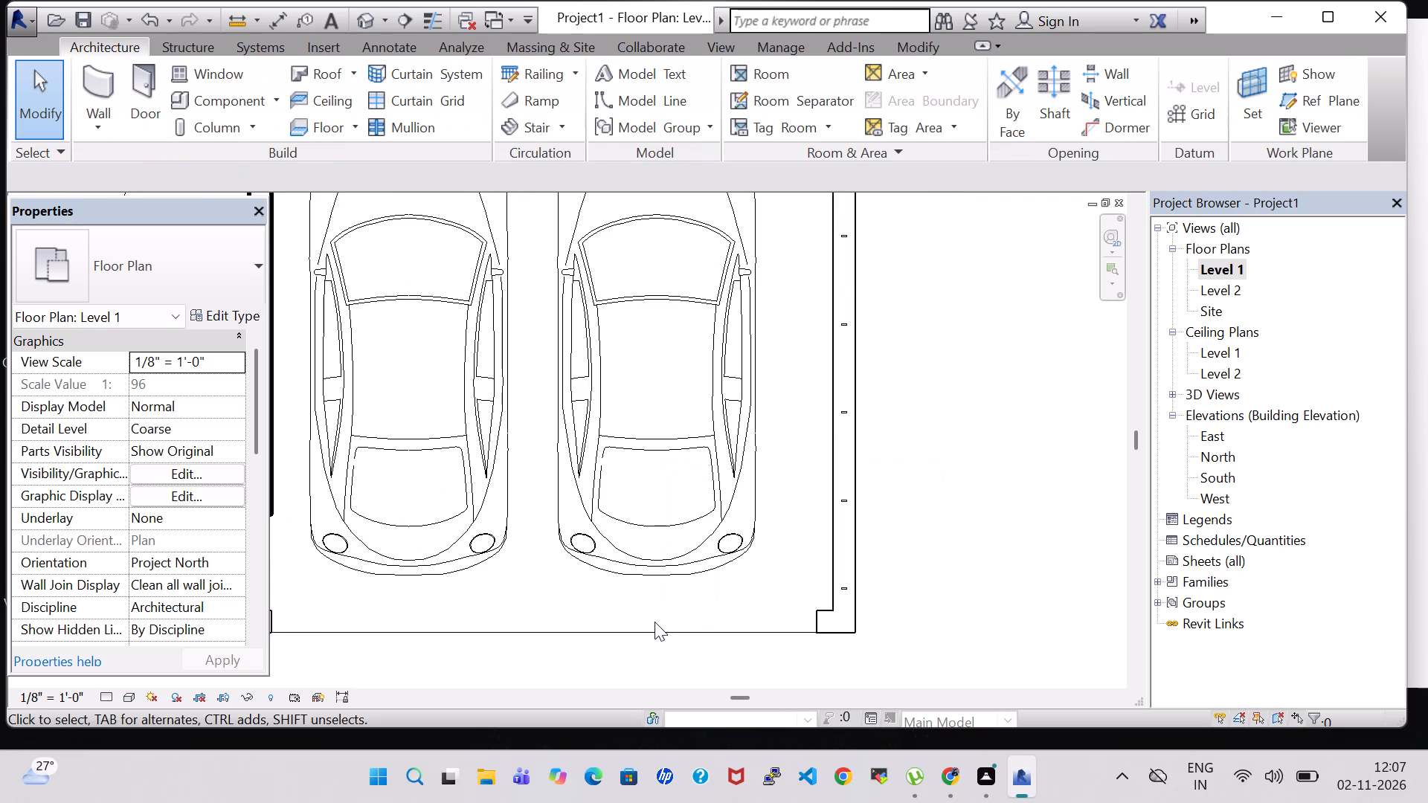
scroll(654, 622, down, 3)
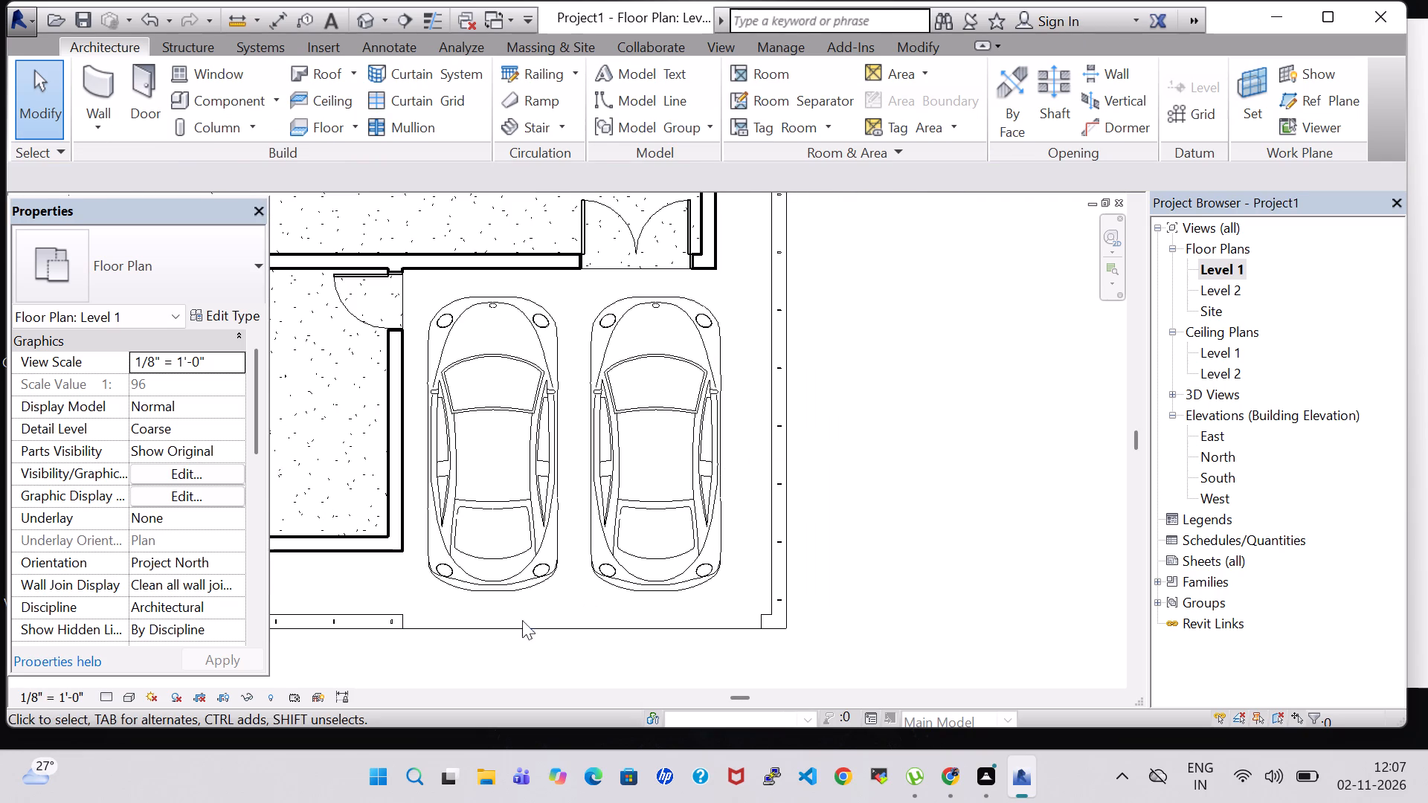
scroll(478, 620, up, 3)
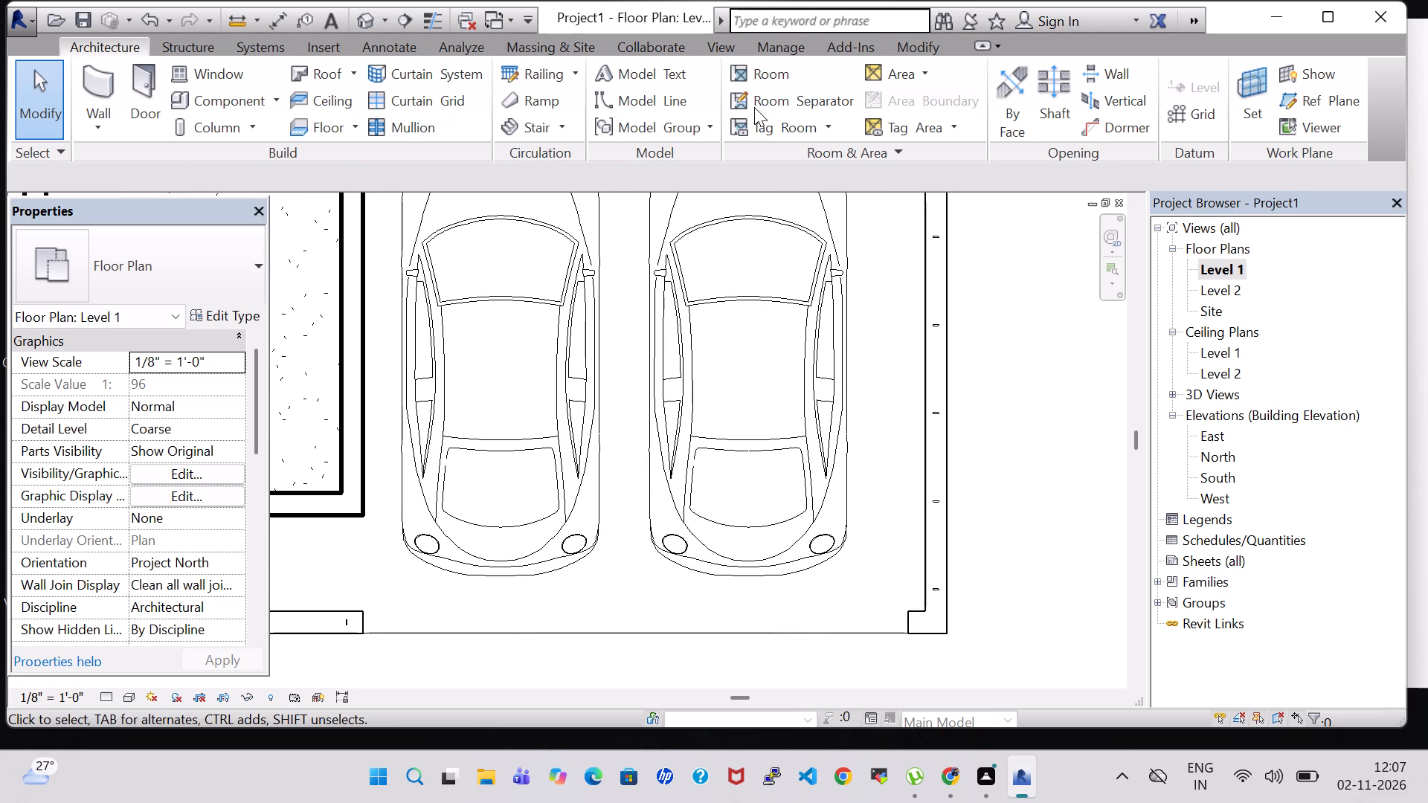
scroll(262, 645, up, 5)
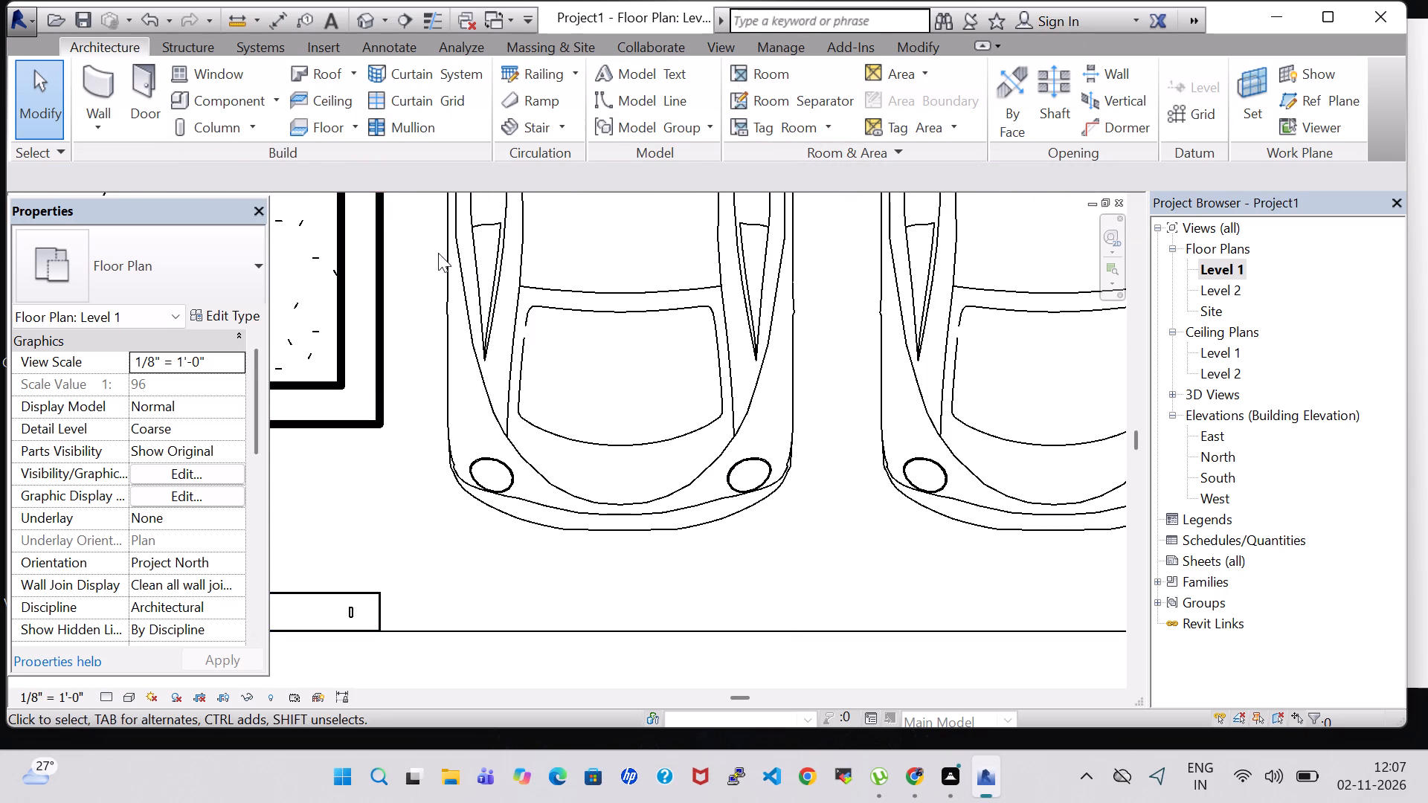
click(743, 107)
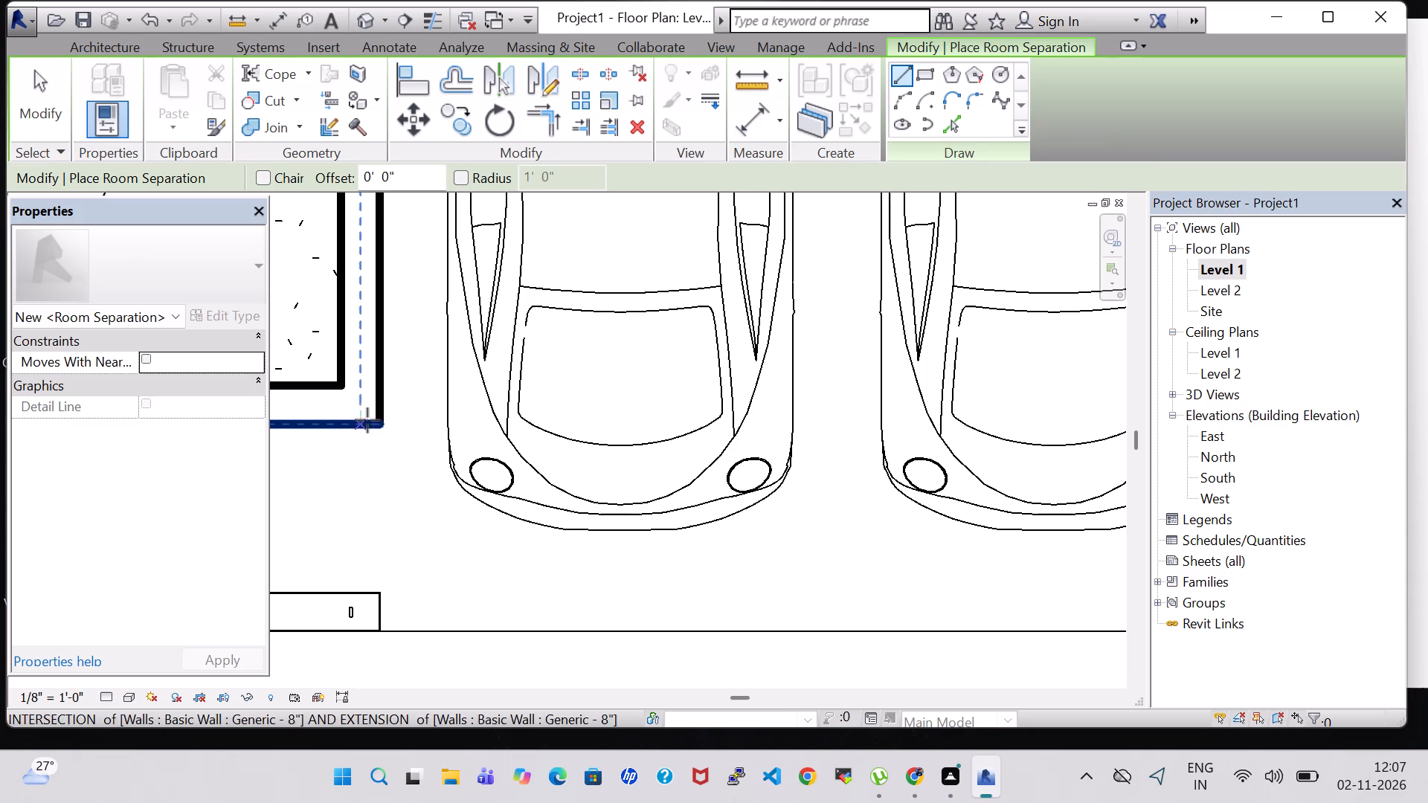
click(379, 423)
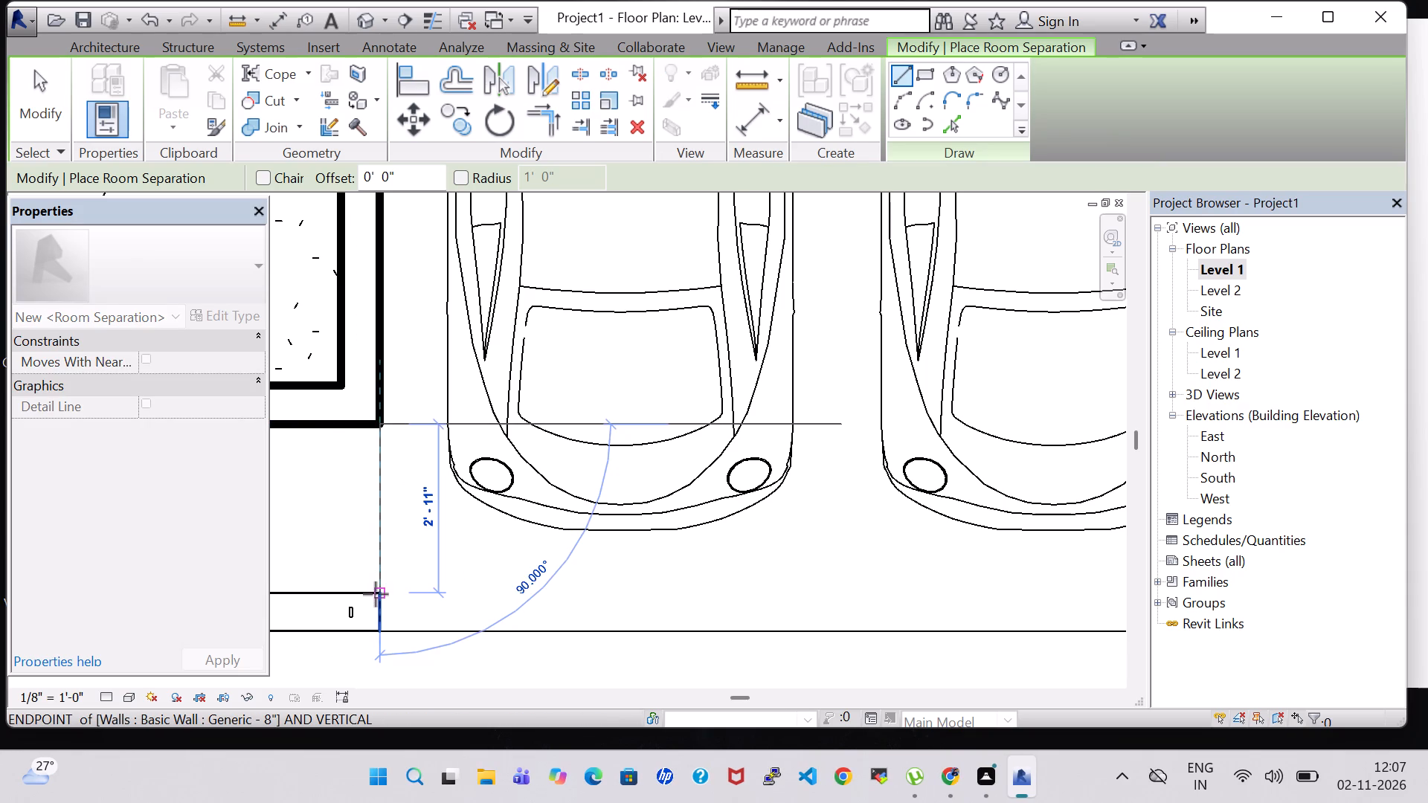
click(376, 594)
Draw a horizontal room separation line about 2' 7" long from the house's outer corner northeast of the parking to the east boundary wall's inner face.
scroll(321, 541, down, 6)
middle_drag(394, 525, 467, 522)
middle_drag(495, 522, 512, 520)
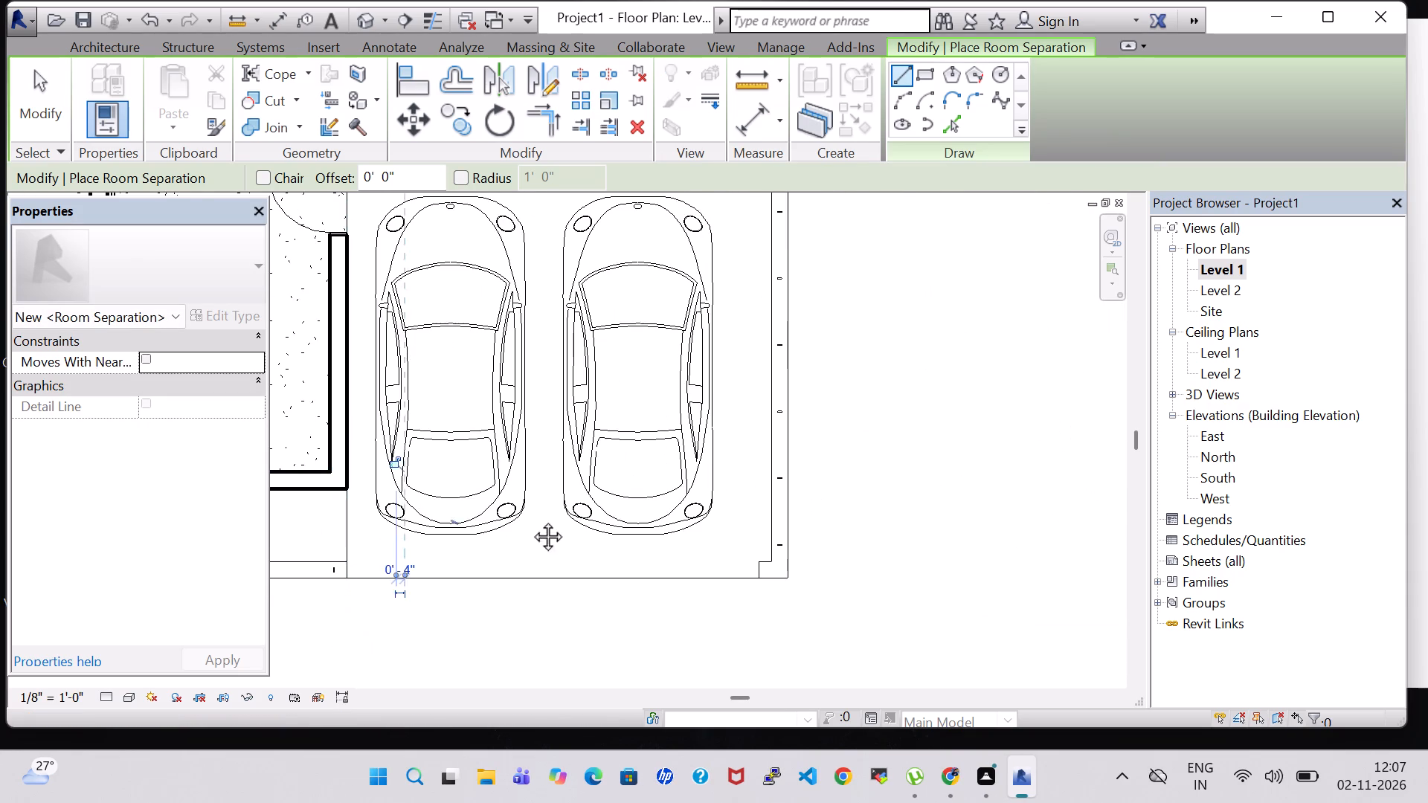
scroll(578, 534, down, 4)
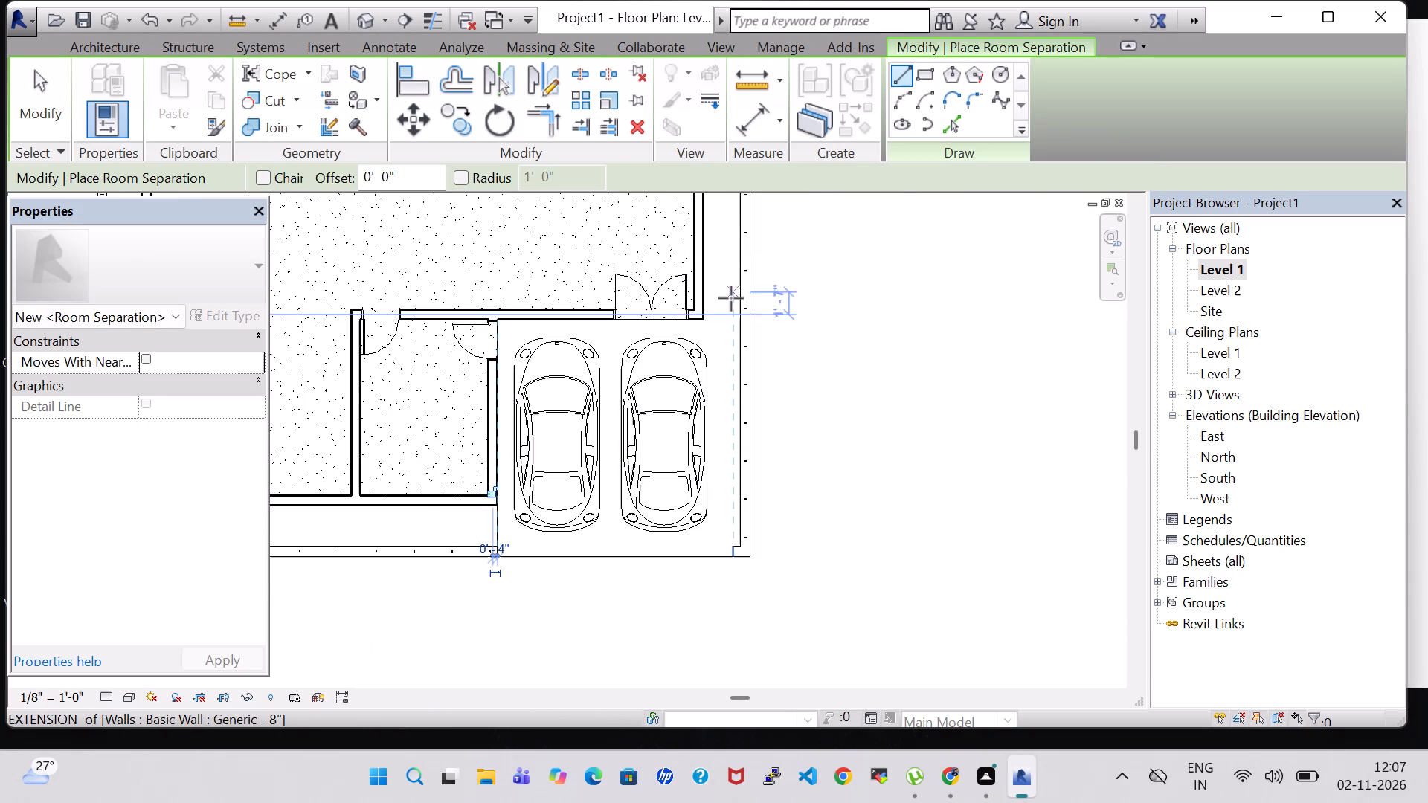
scroll(731, 298, up, 12)
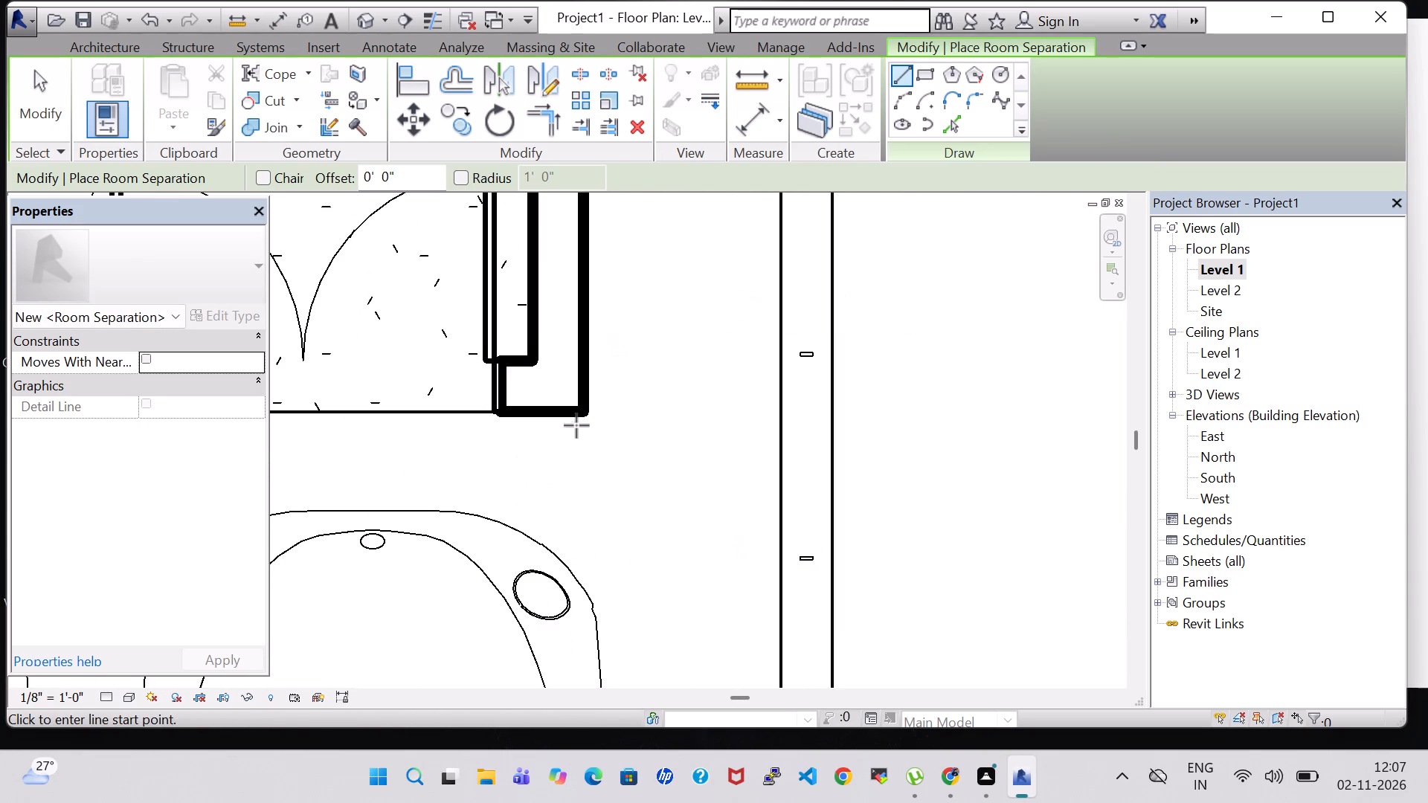
click(585, 411)
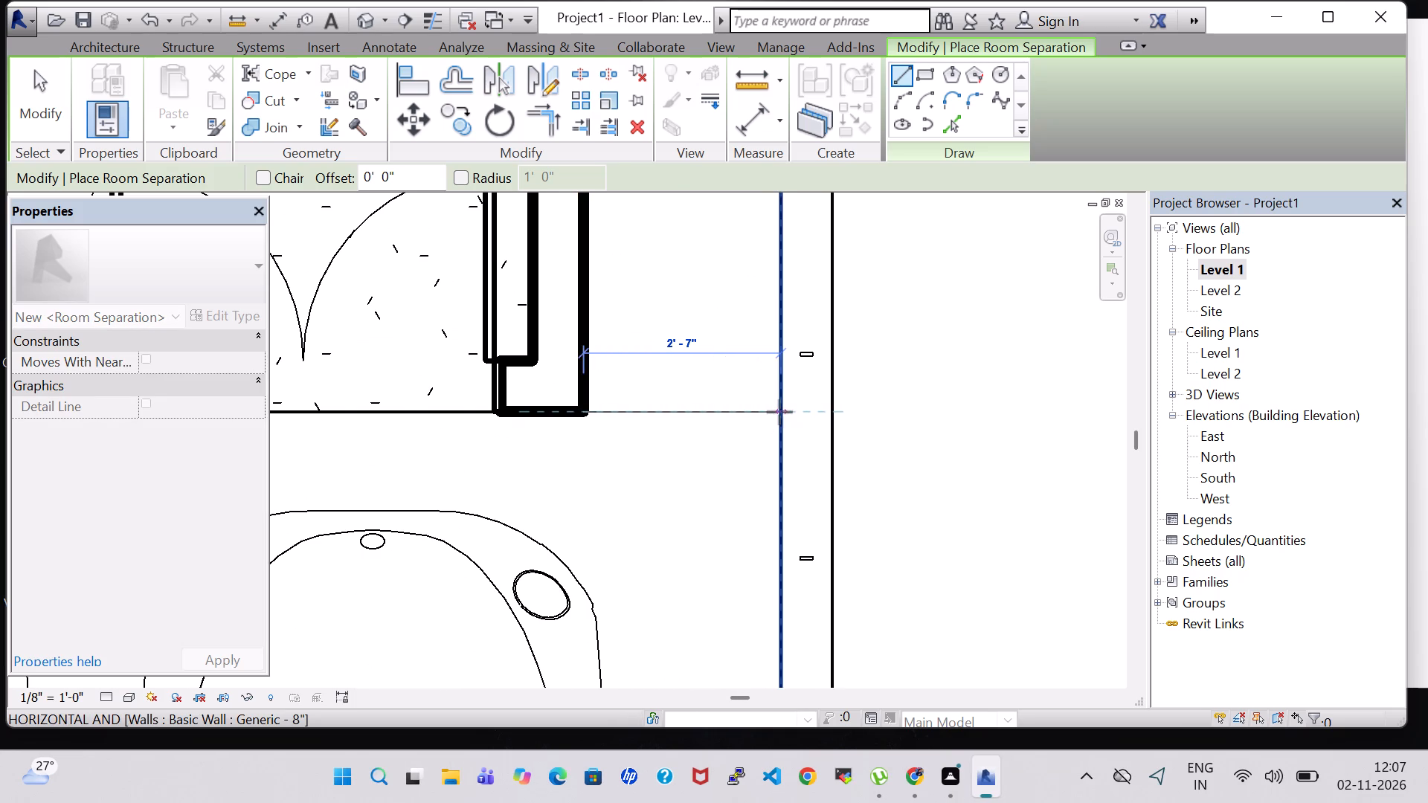
click(779, 412)
Draw a horizontal room separation line from the house's outer southwest corner to the inner face of the west boundary wall.
scroll(660, 452, down, 11)
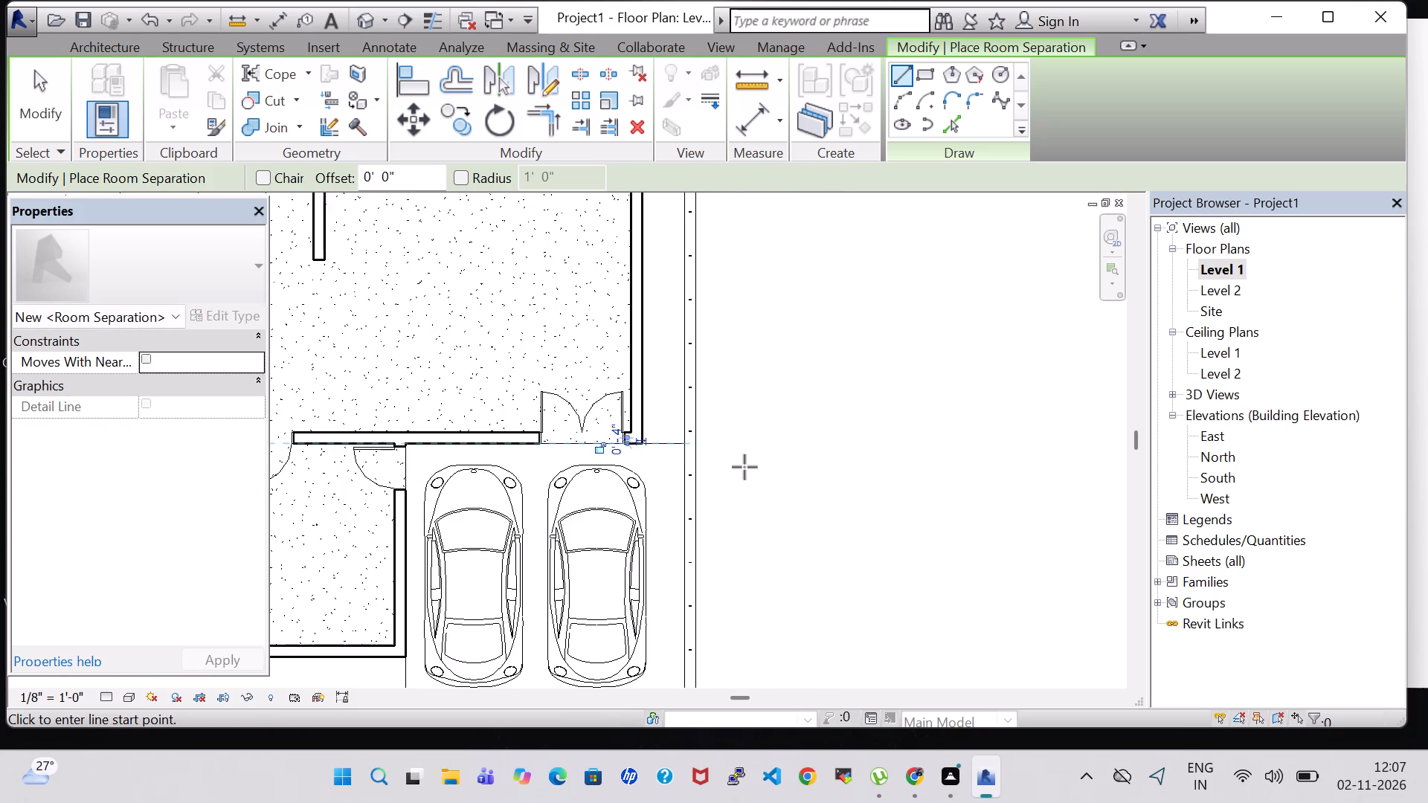
middle_click(744, 467)
middle_drag(744, 467, 955, 413)
scroll(515, 447, up, 10)
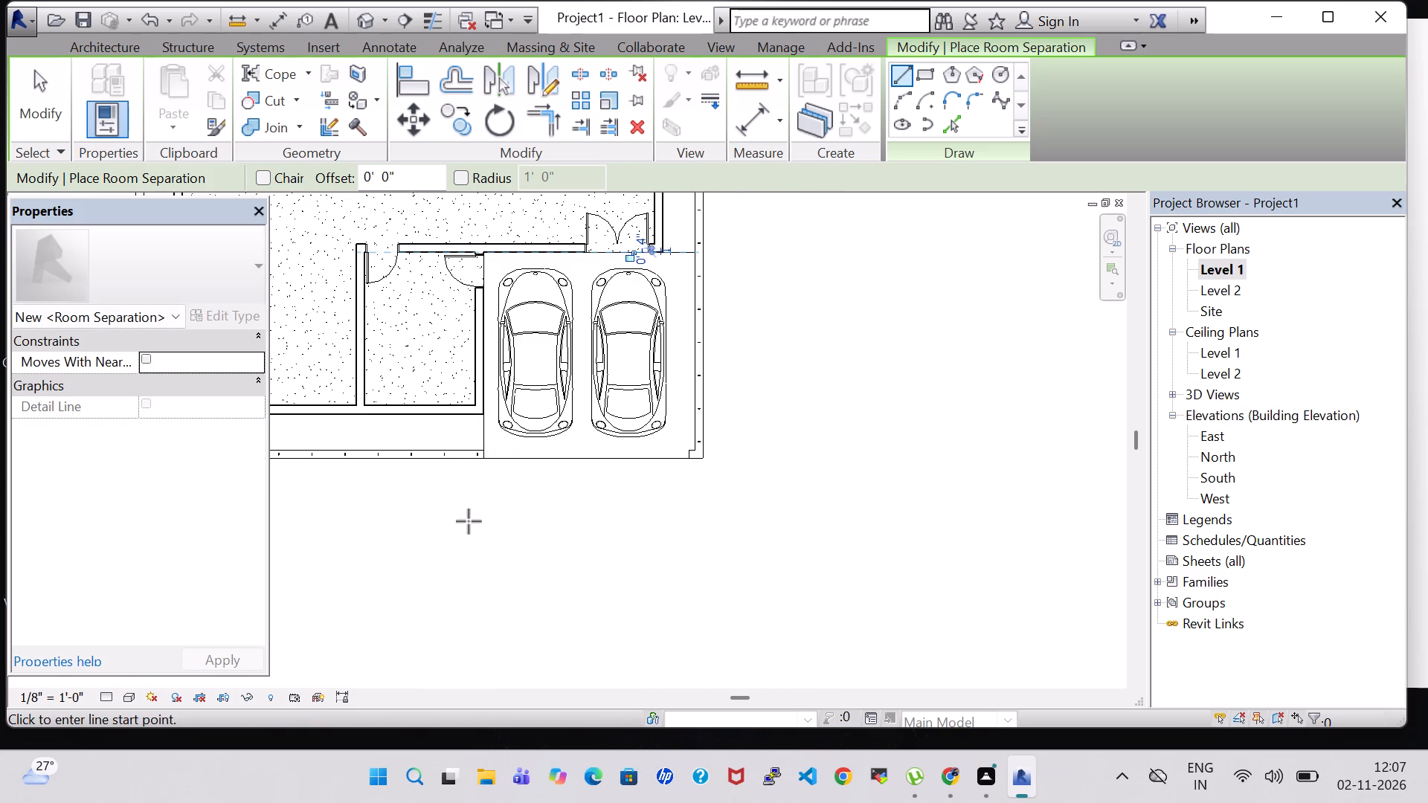
middle_drag(470, 528, 721, 526)
scroll(410, 428, up, 11)
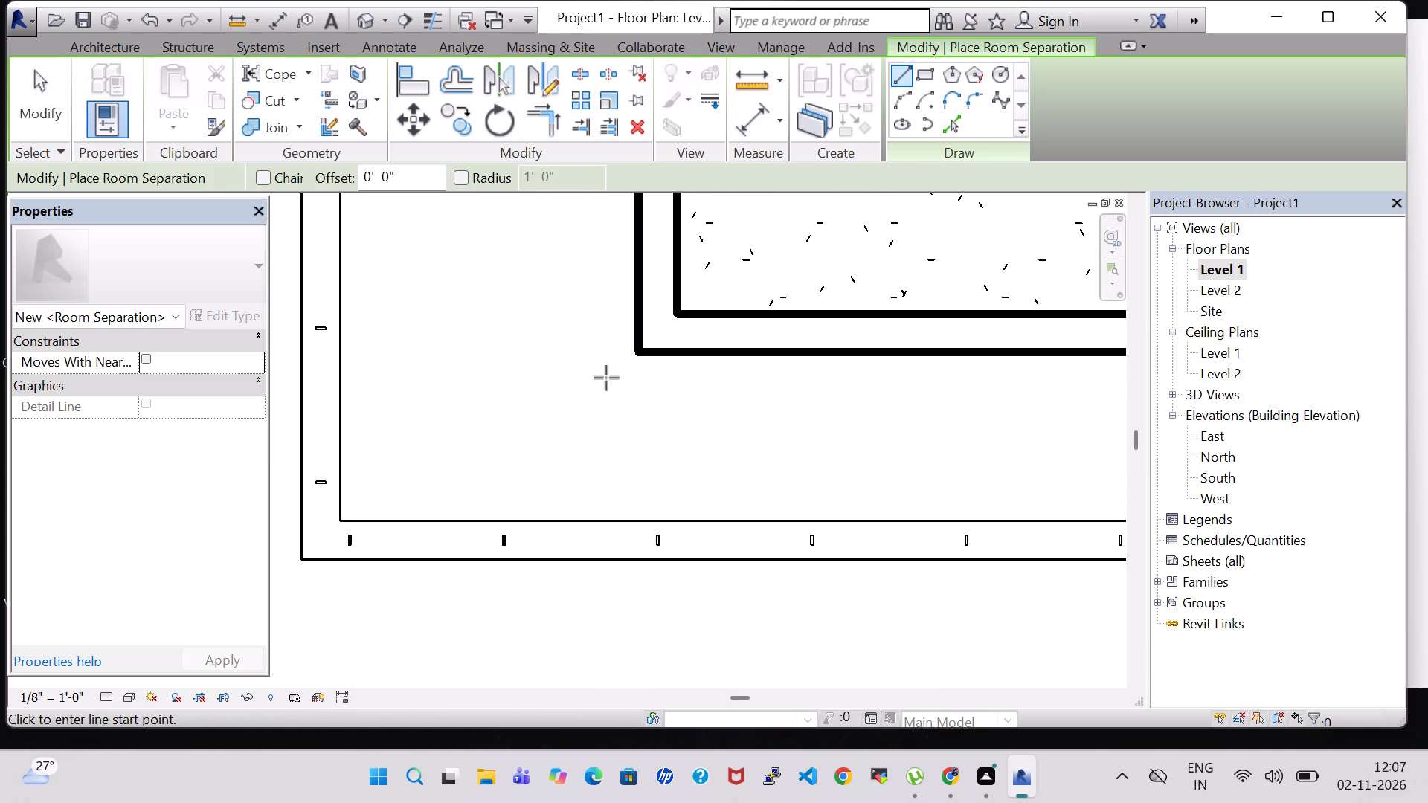
click(637, 352)
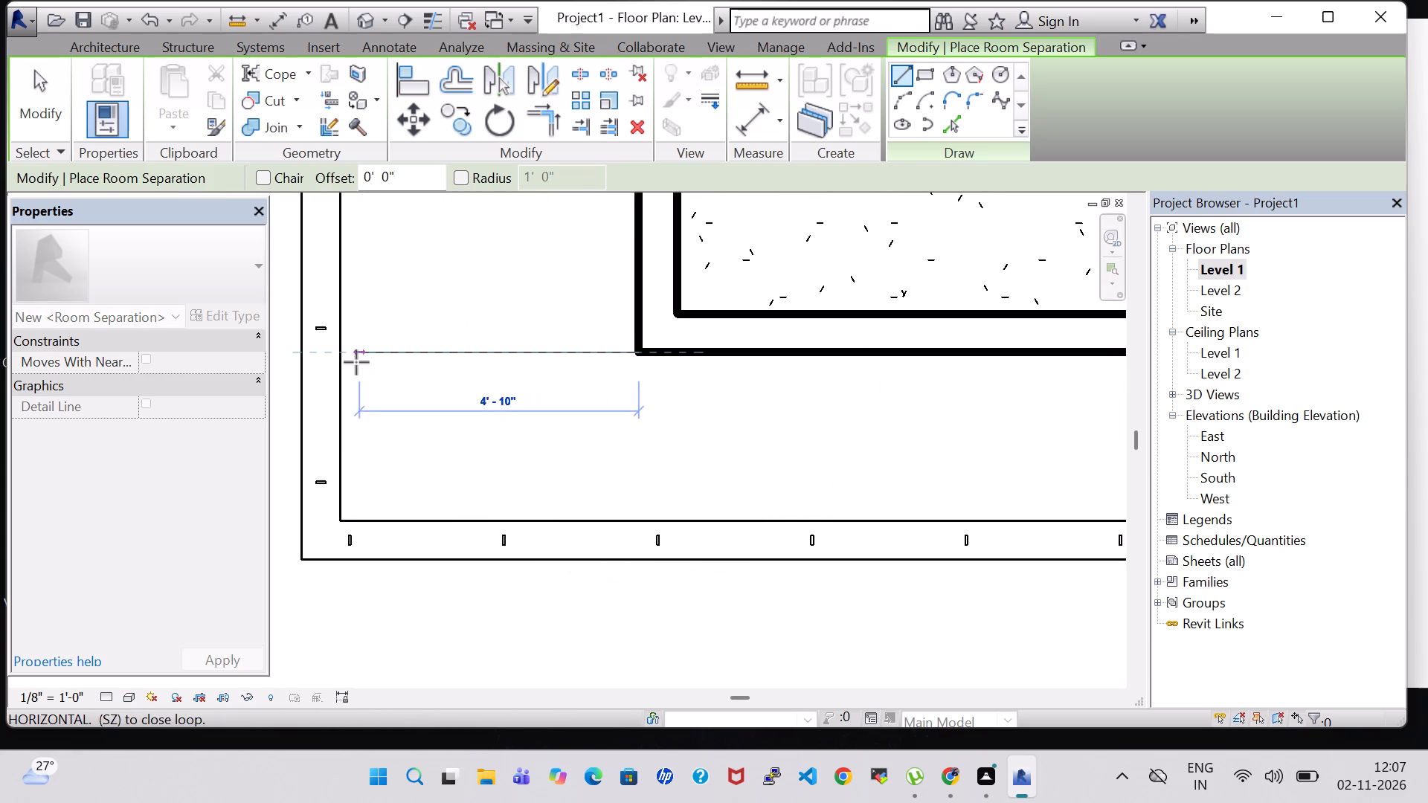
click(340, 353)
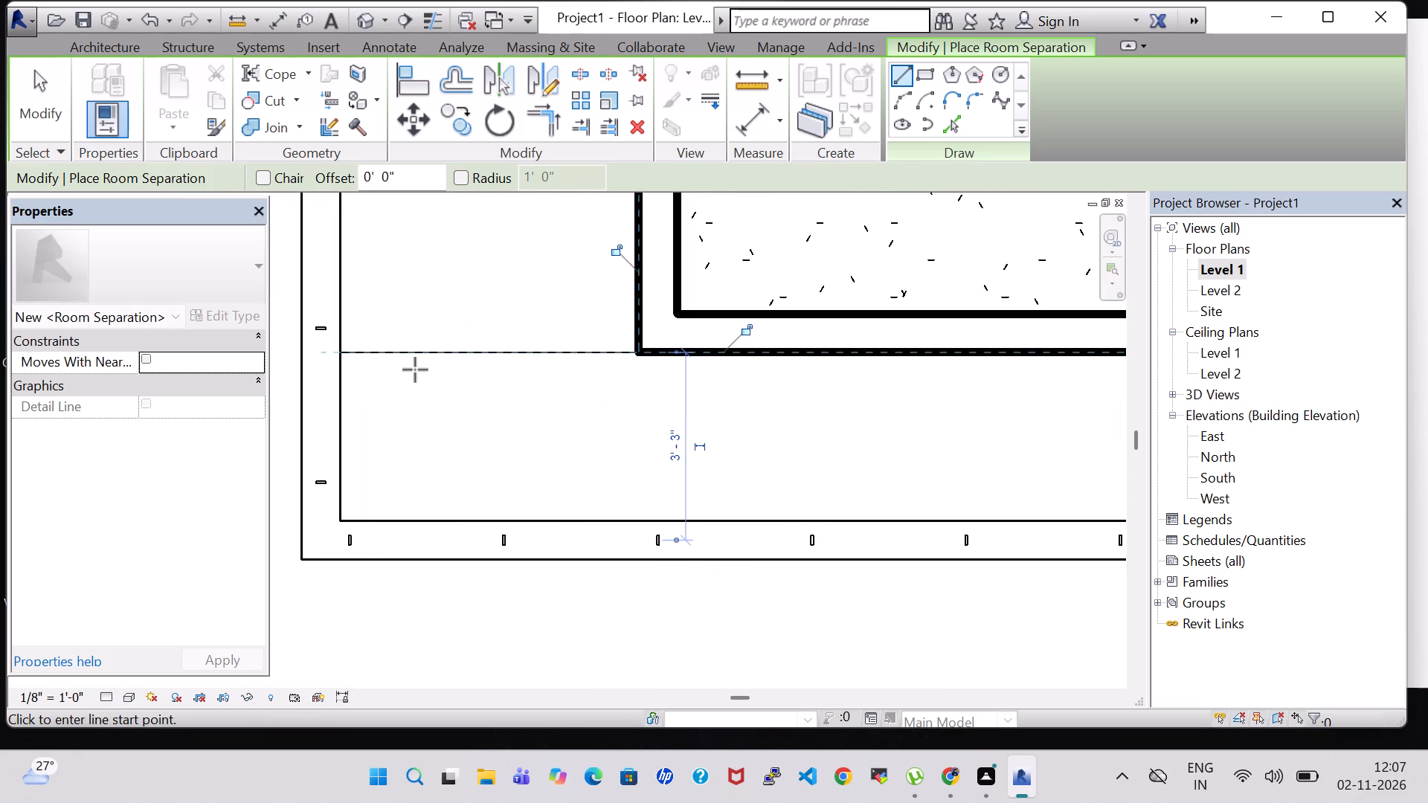
Draw a horizontal room separation line from the house's outer corner just north of the west door to the west boundary wall's inner face.
scroll(415, 371, down, 8)
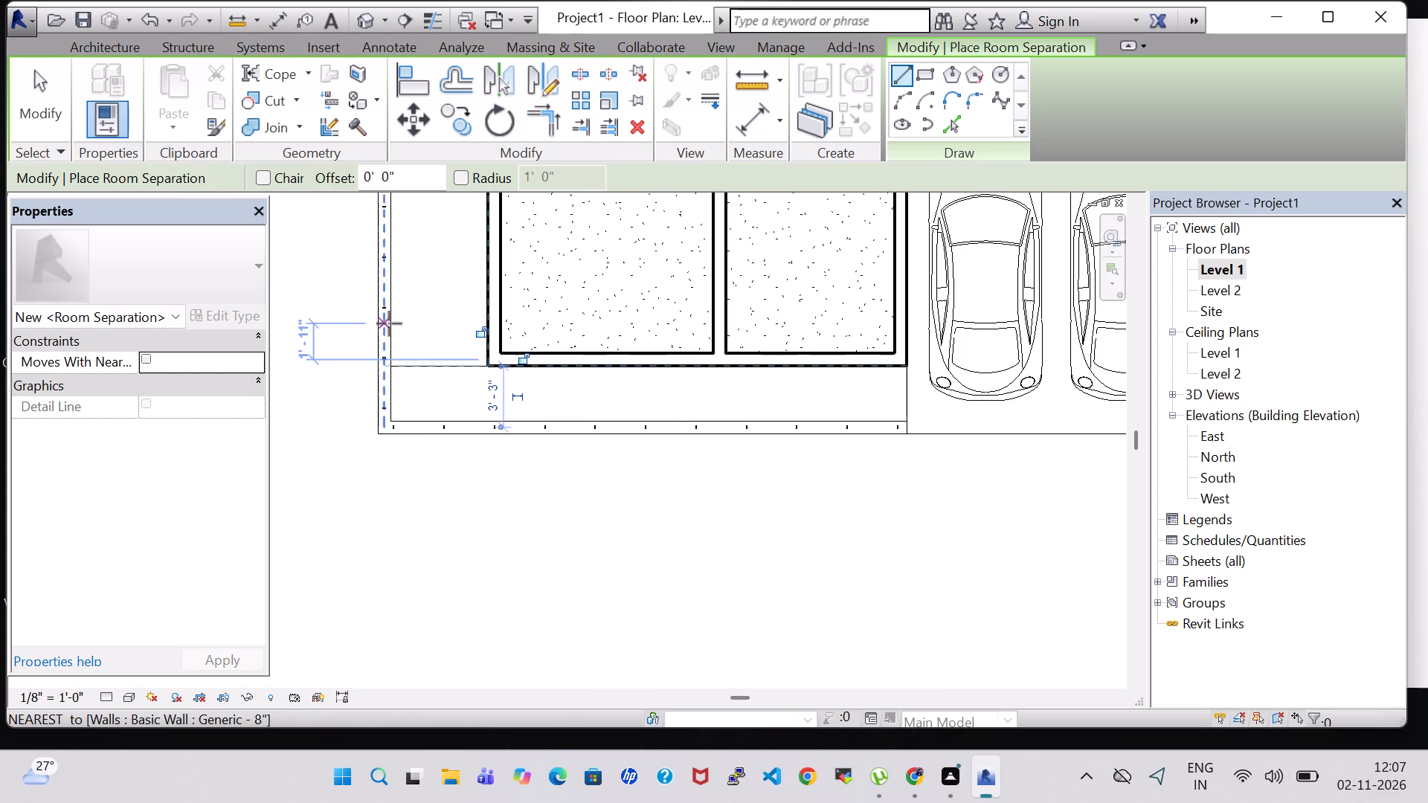
middle_click(389, 323)
middle_drag(414, 359, 437, 593)
scroll(476, 327, up, 5)
click(452, 387)
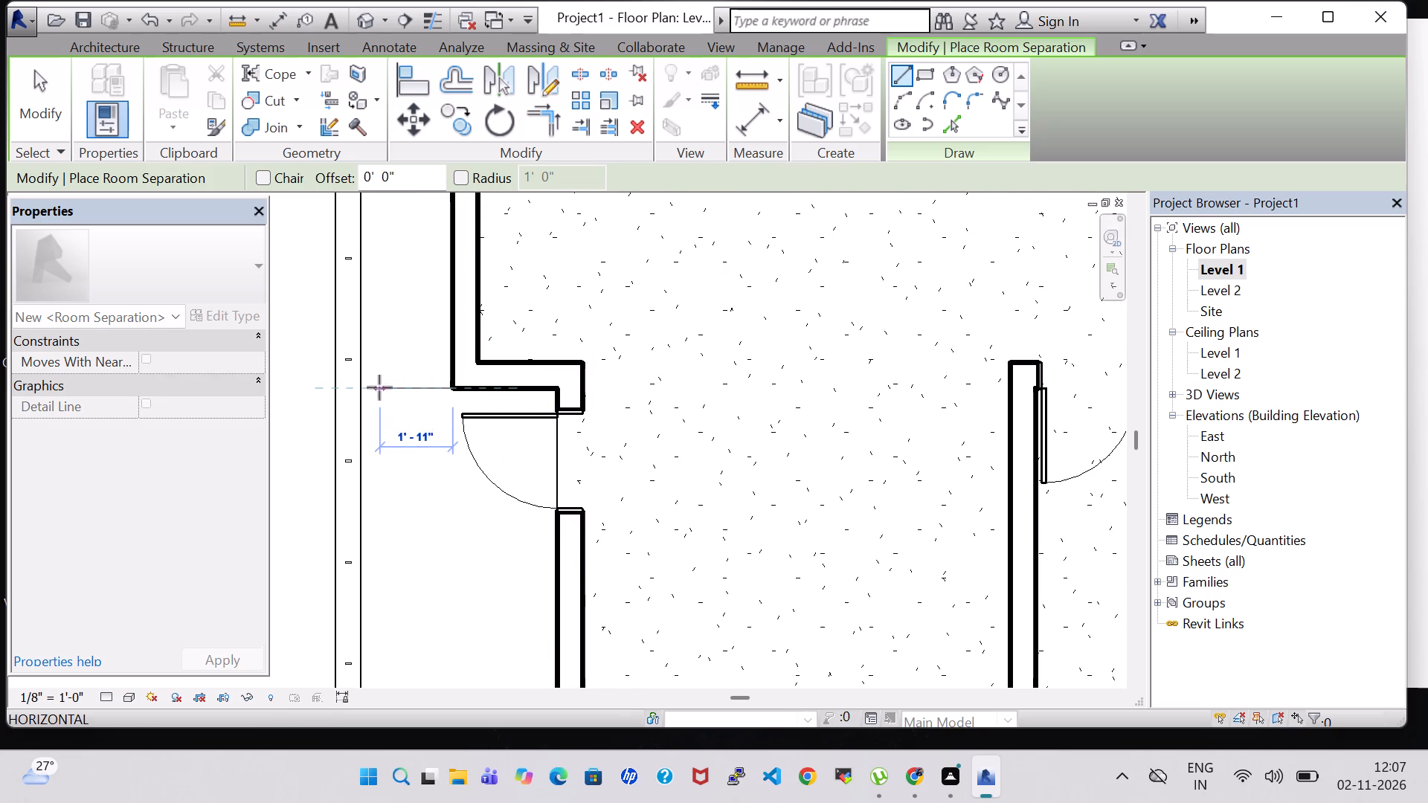
click(361, 387)
scroll(449, 417, down, 4)
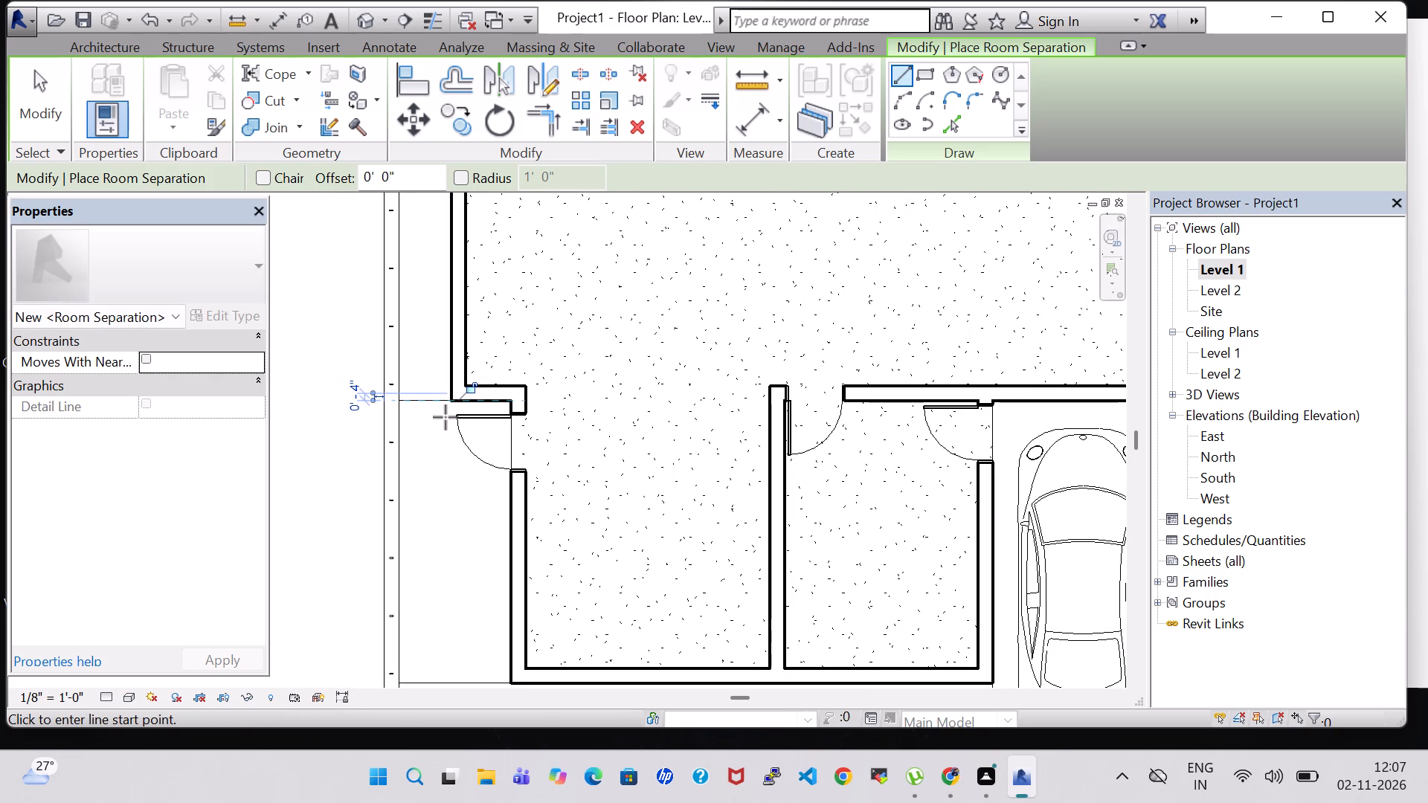
key(Escape)
Examine the house in 3D from above, focusing on the parking surface's edge at the south boundary opening.
scroll(555, 448, down, 9)
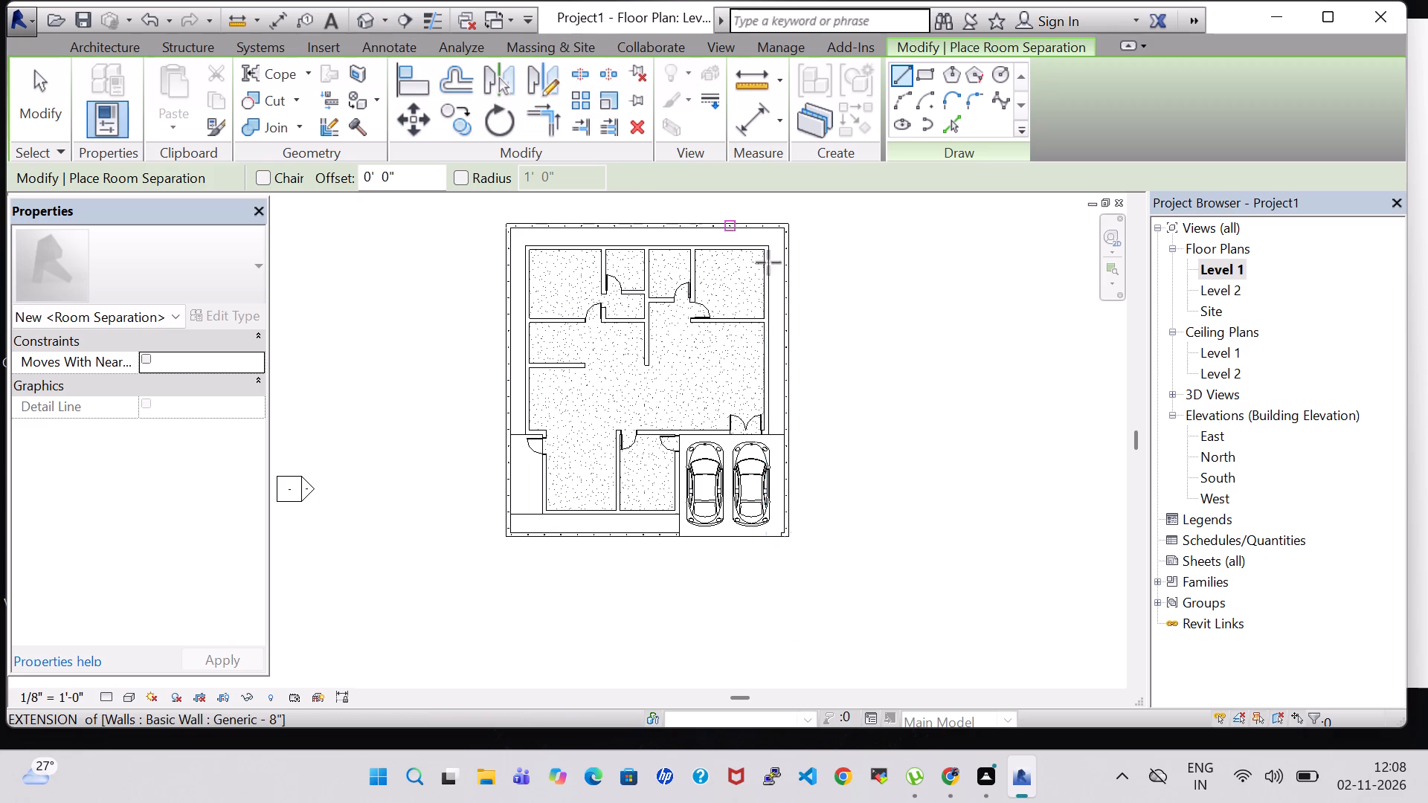
click(357, 28)
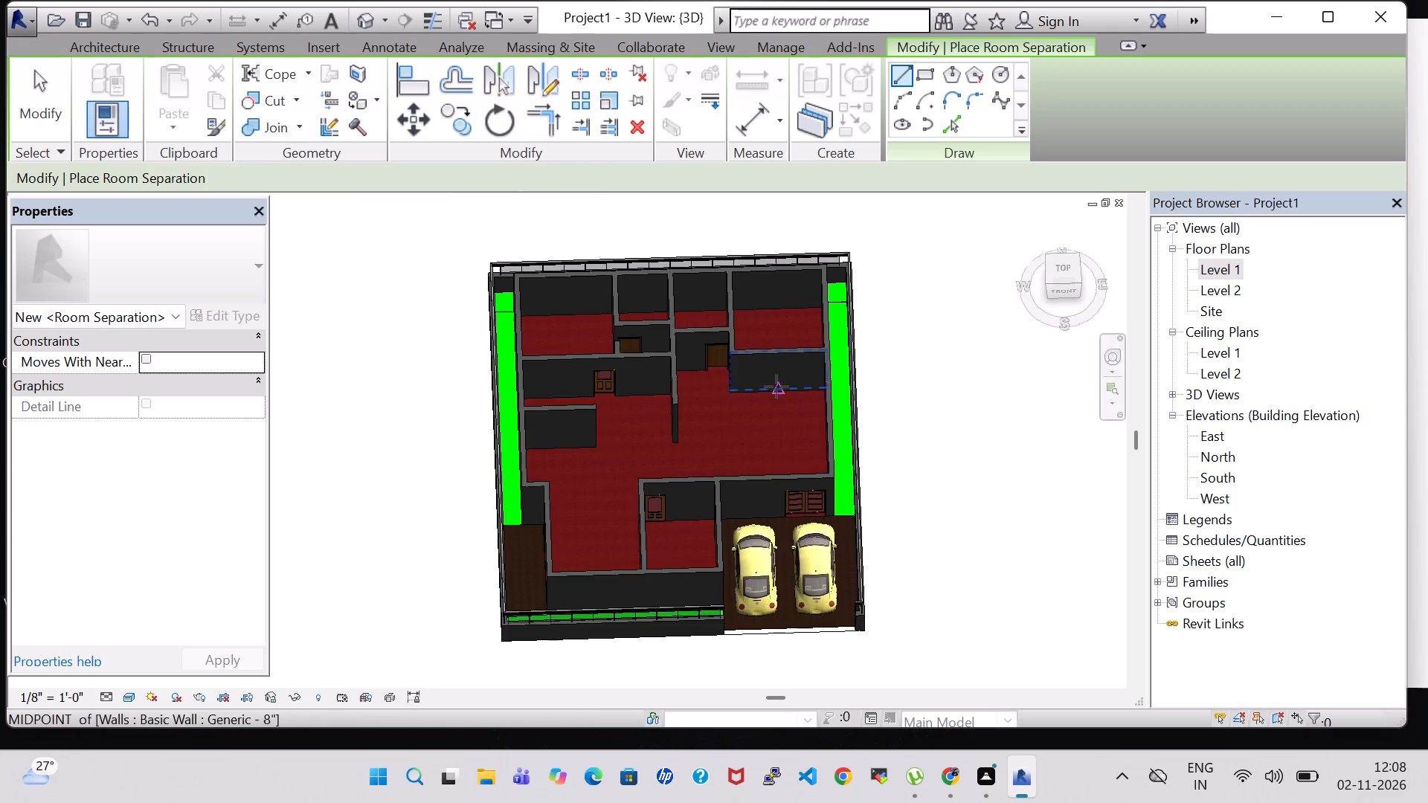
key(Escape)
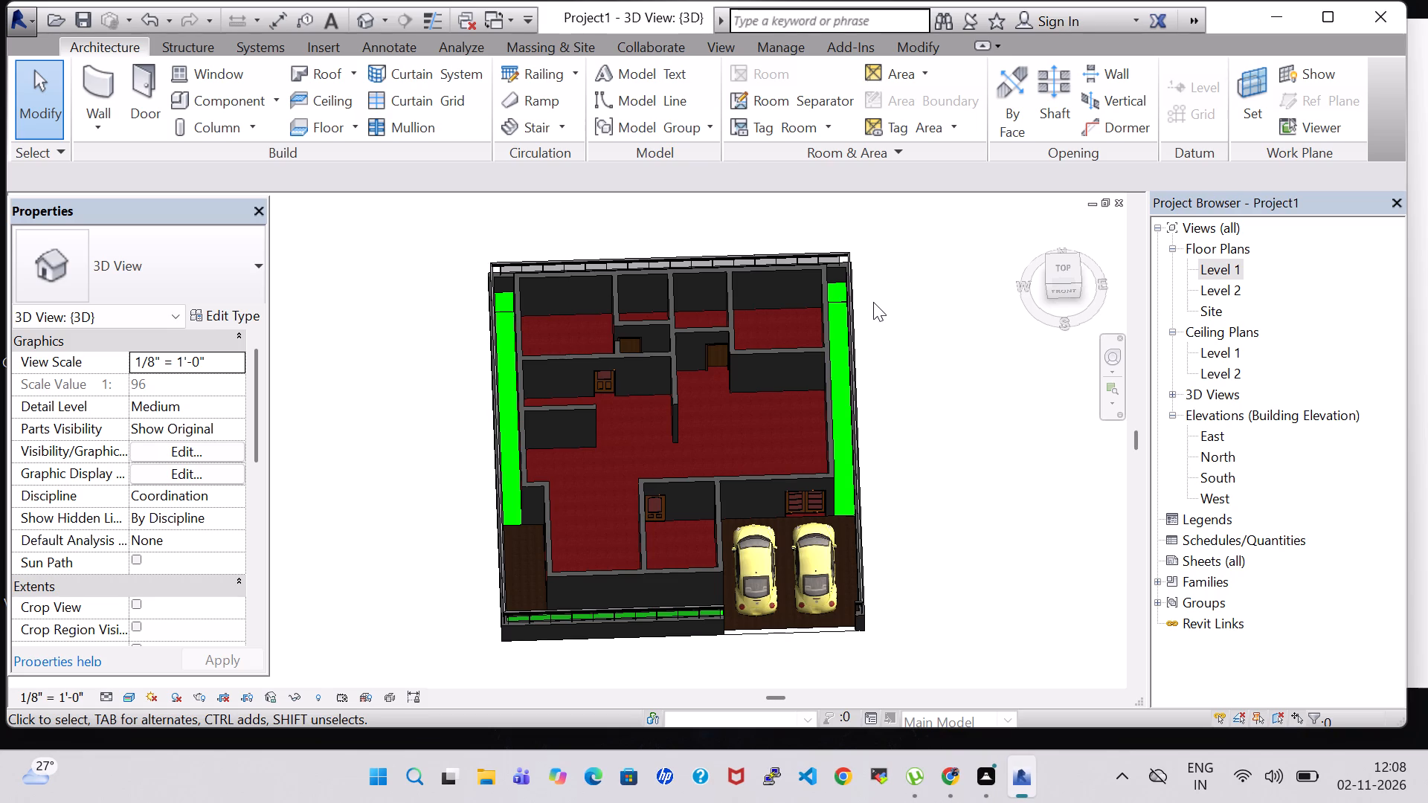
scroll(858, 335, down, 1)
shift+middle_drag(894, 343, 891, 407)
shift+middle_drag(891, 428, 892, 506)
shift+middle_drag(923, 352, 916, 427)
scroll(643, 554, up, 3)
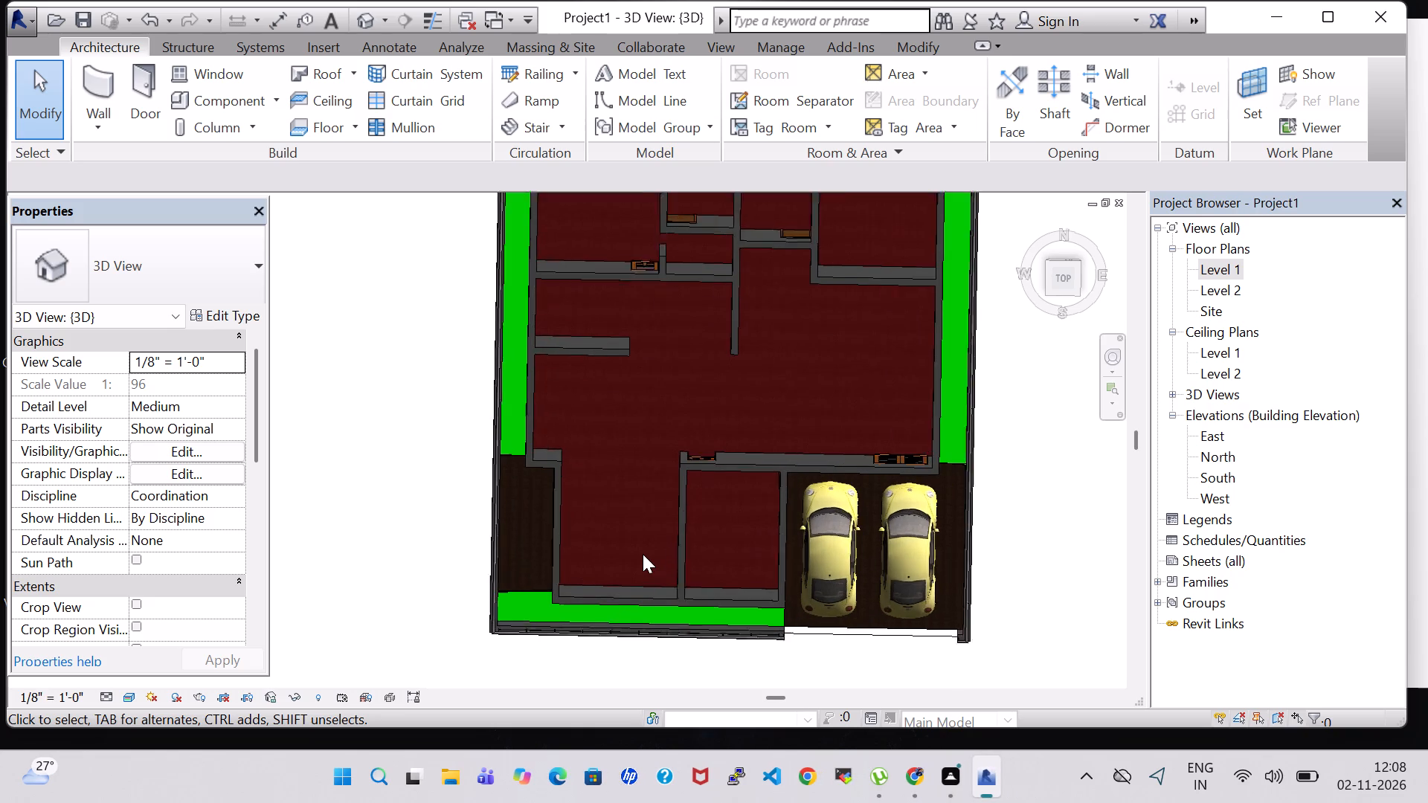
scroll(643, 554, up, 1)
scroll(647, 553, down, 3)
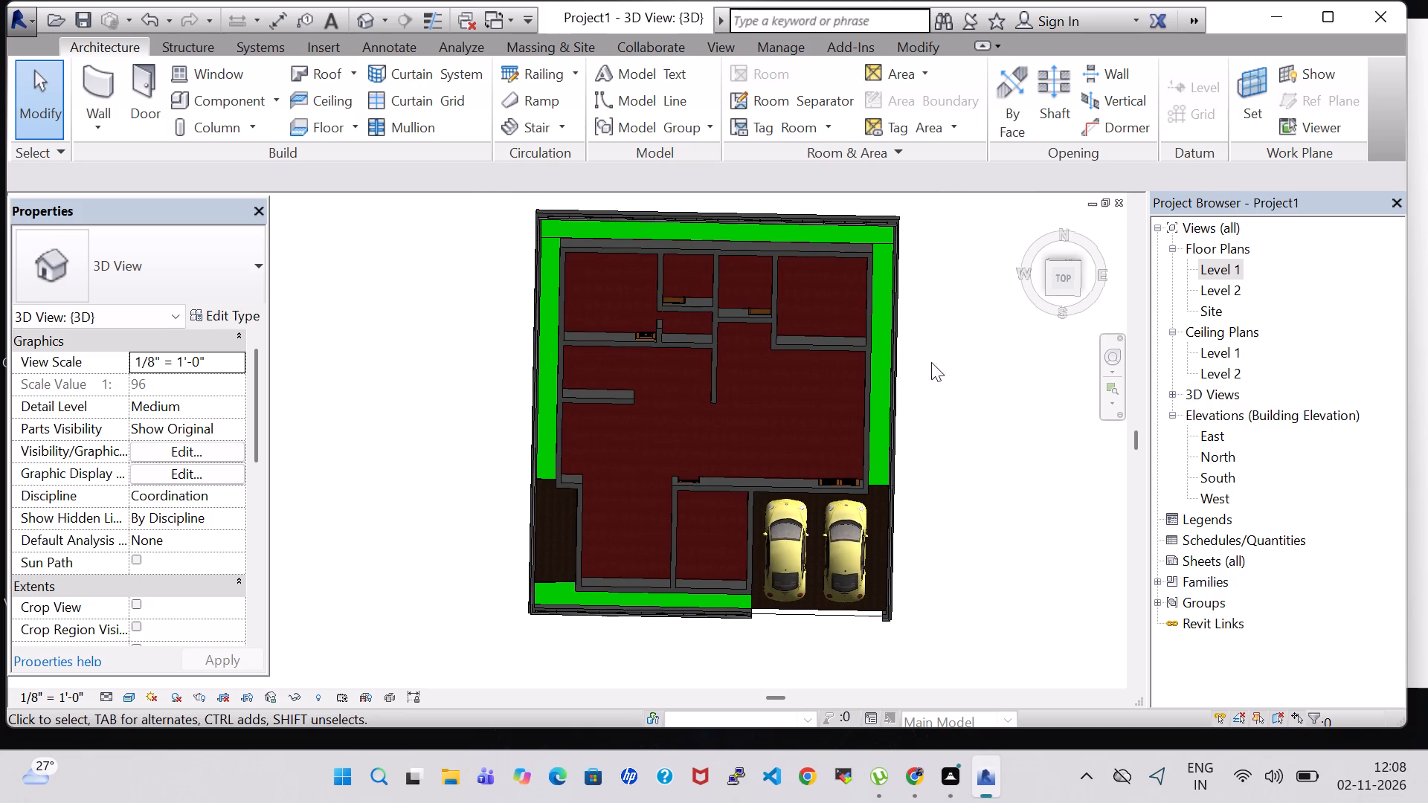
click(1220, 263)
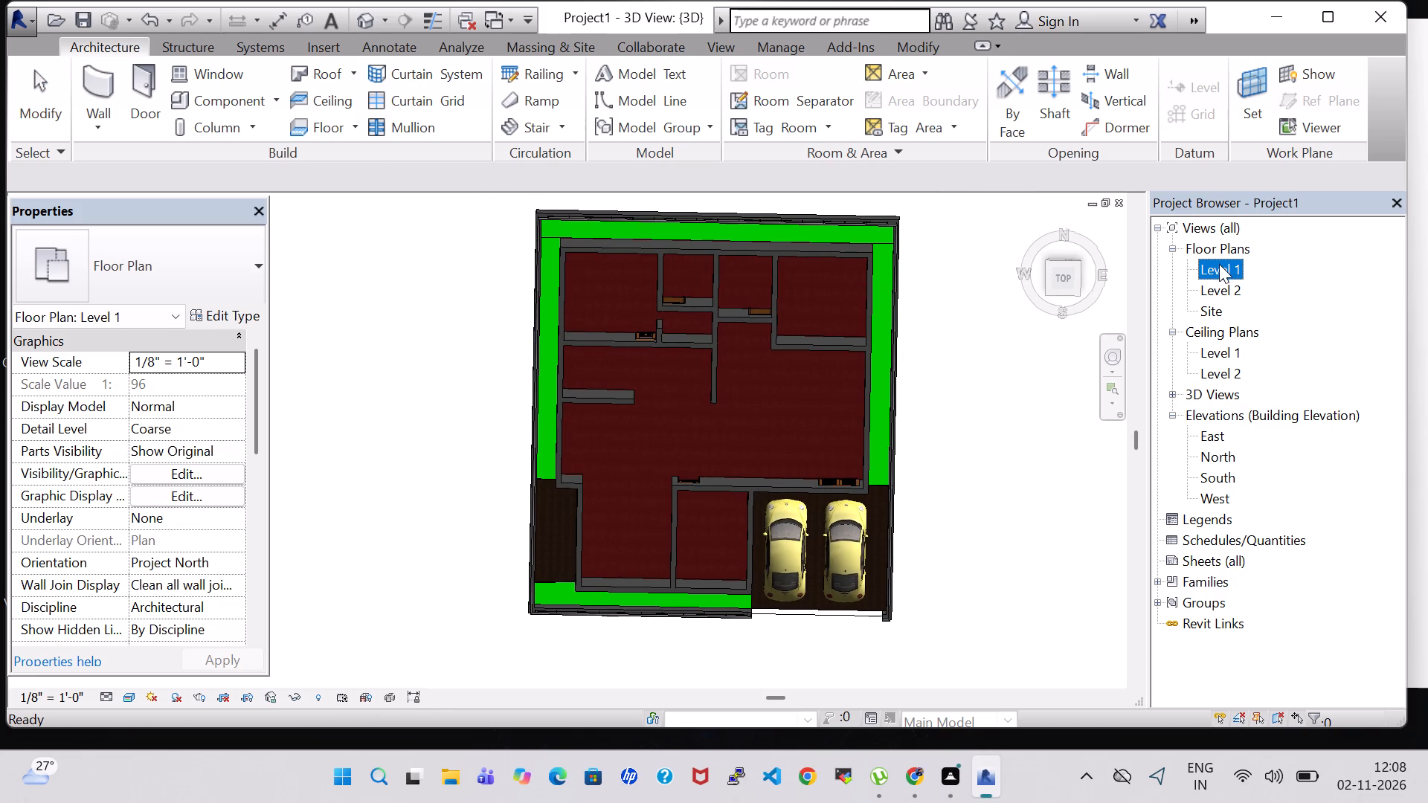
scroll(828, 638, up, 11)
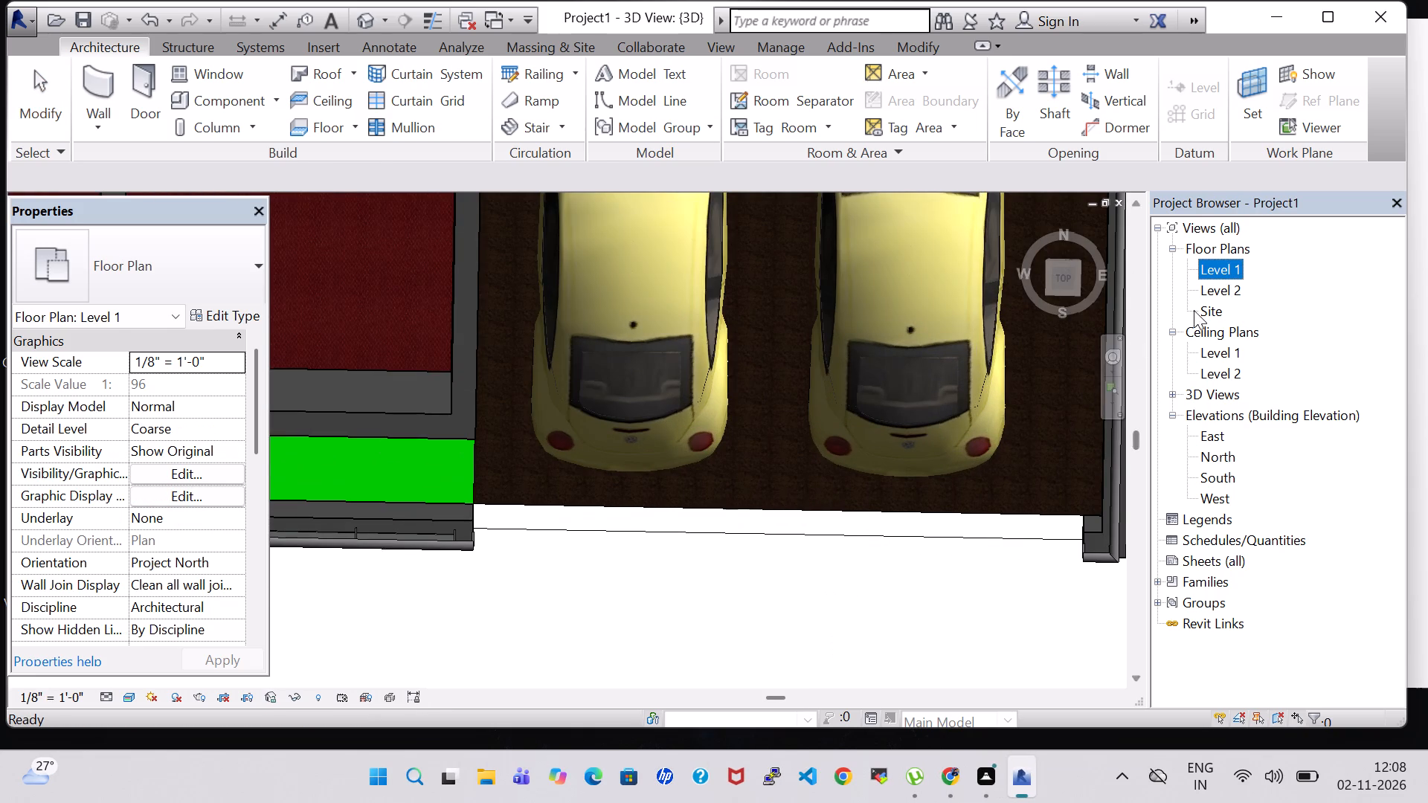
click(1211, 266)
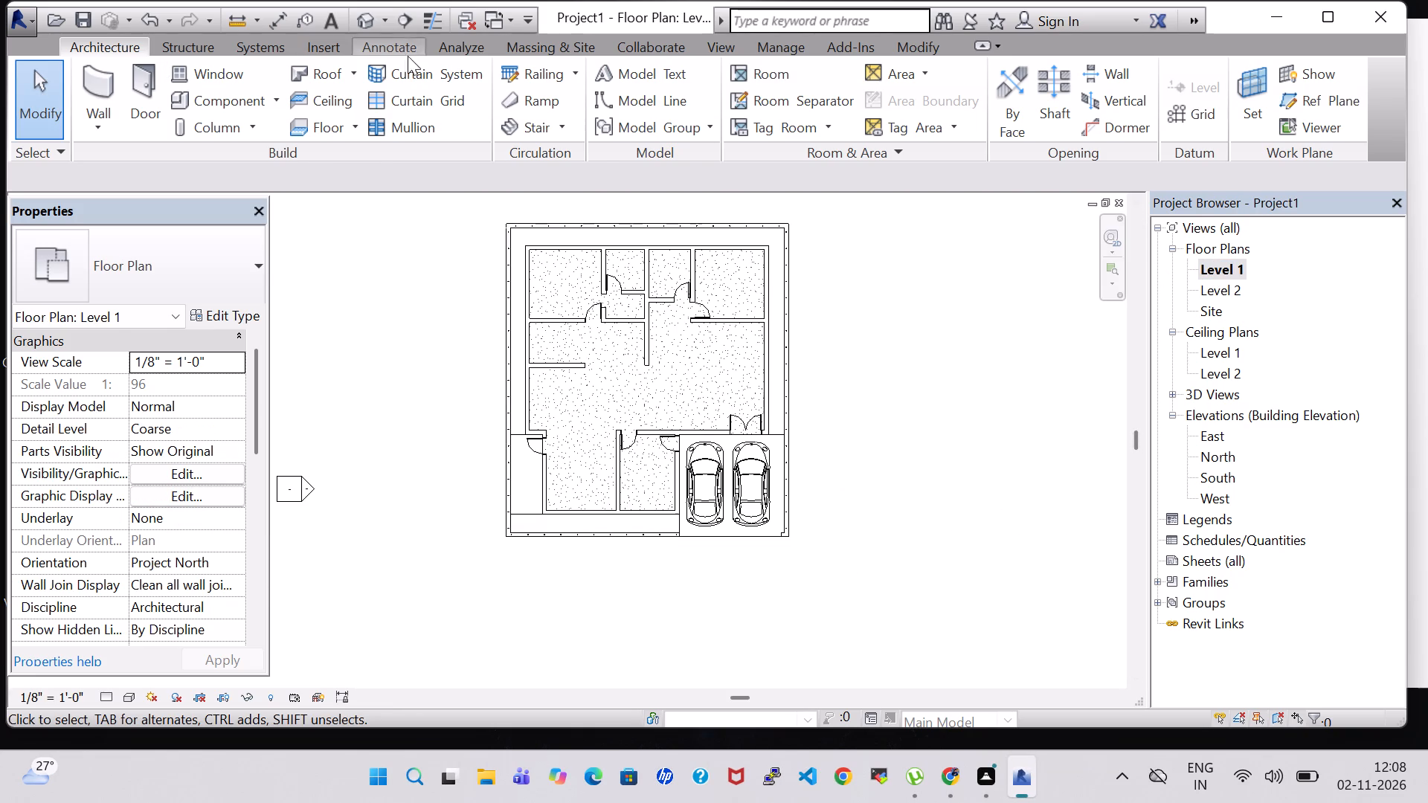
Edit the parking toposurface in 3D, adding a point at elevation 0' 0" on the outer wall corner at the opening's west end.
click(361, 24)
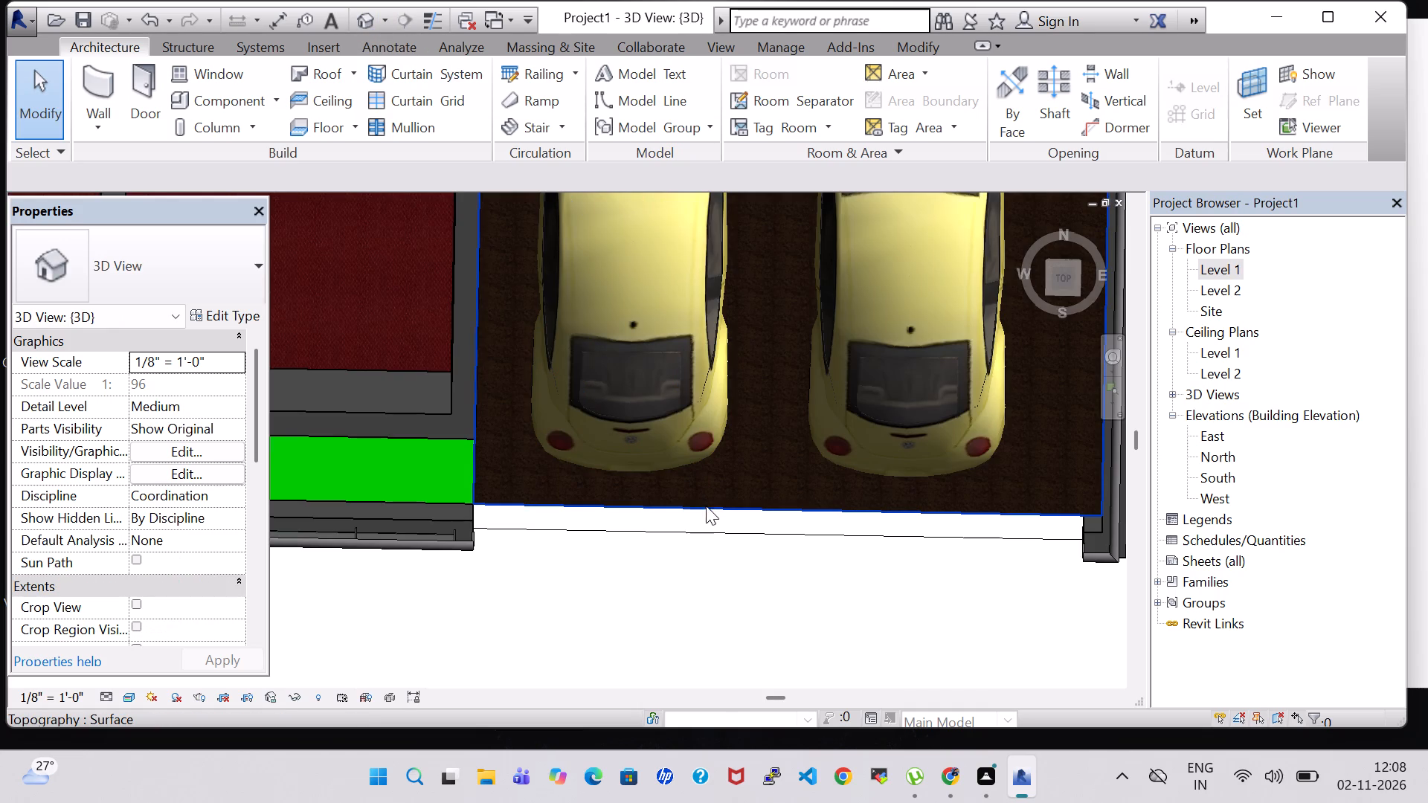
double_click(709, 512)
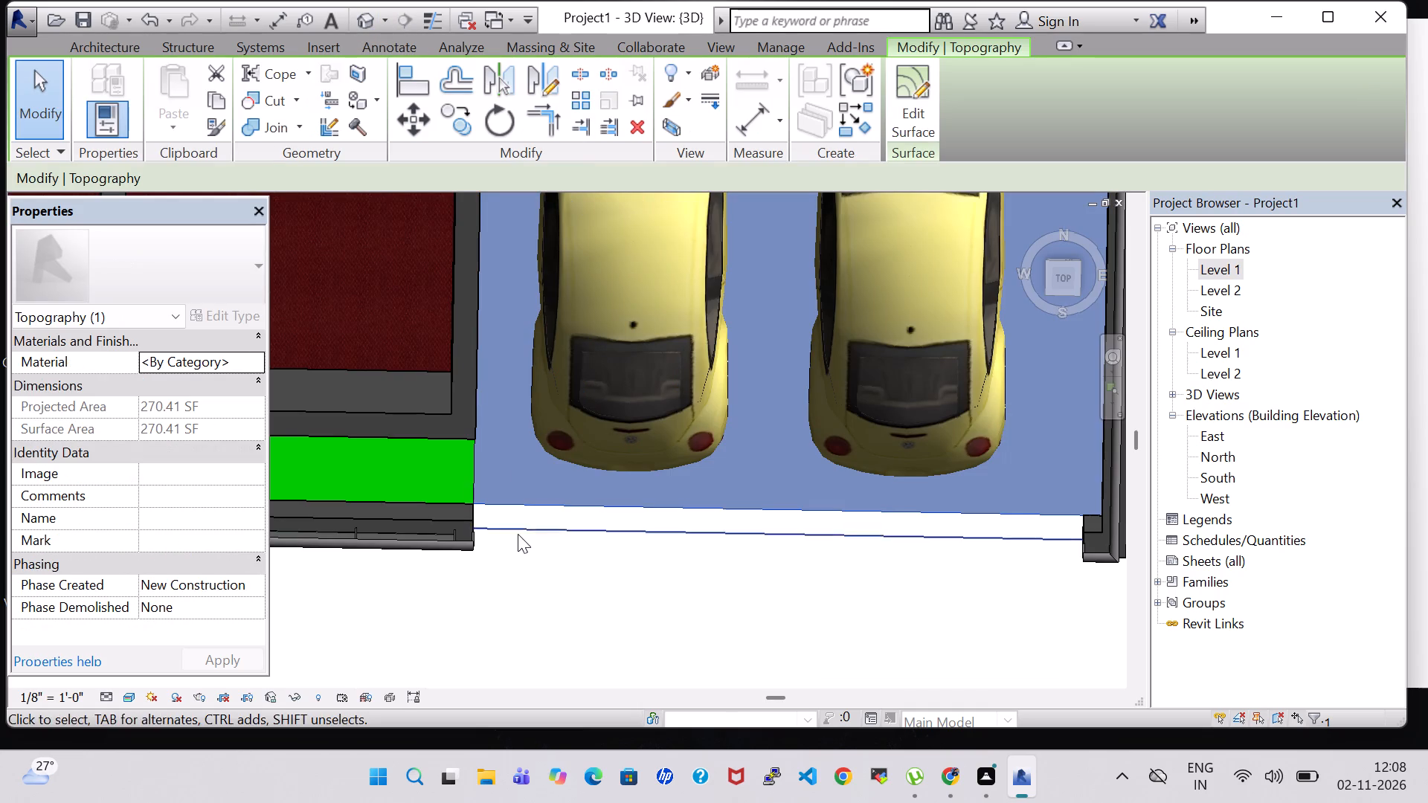
click(888, 115)
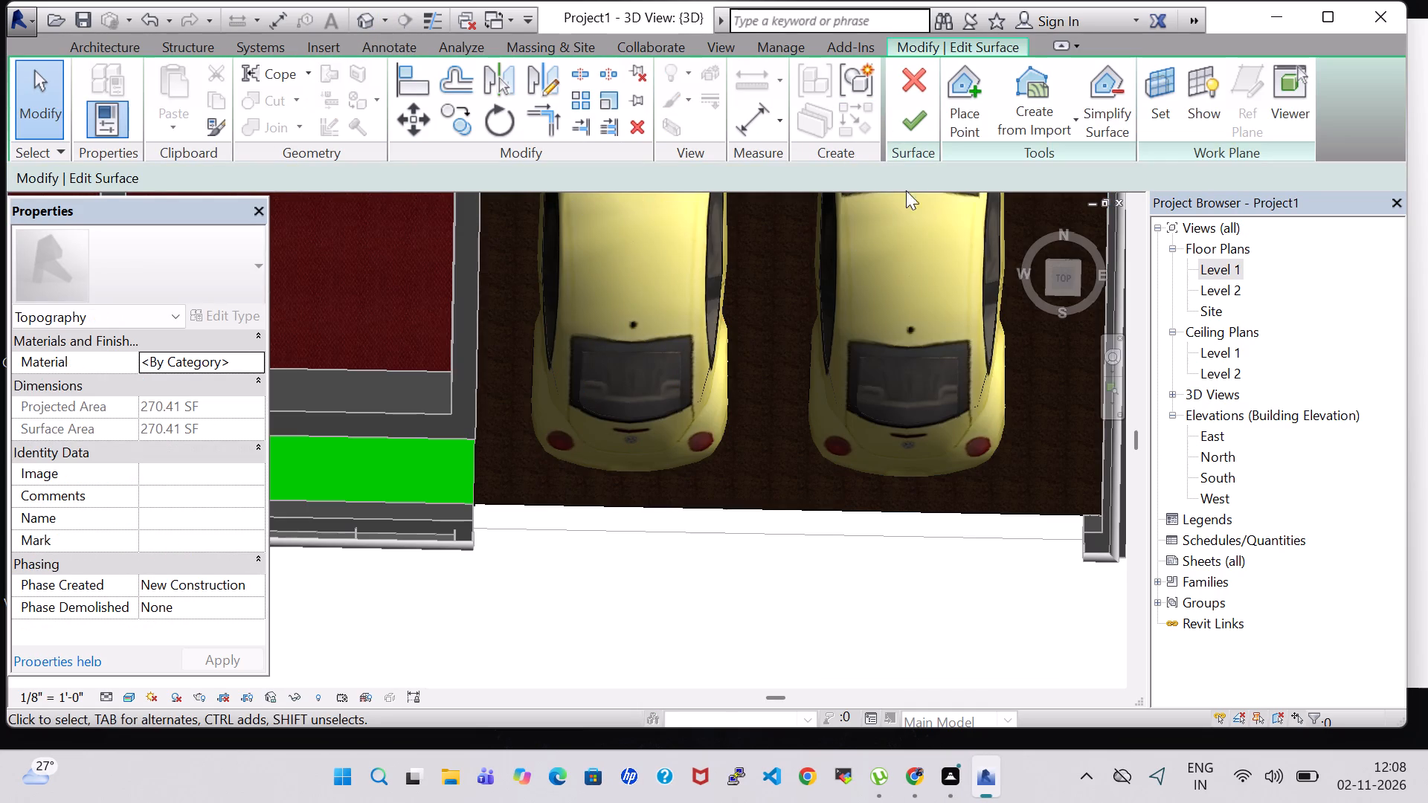
click(977, 106)
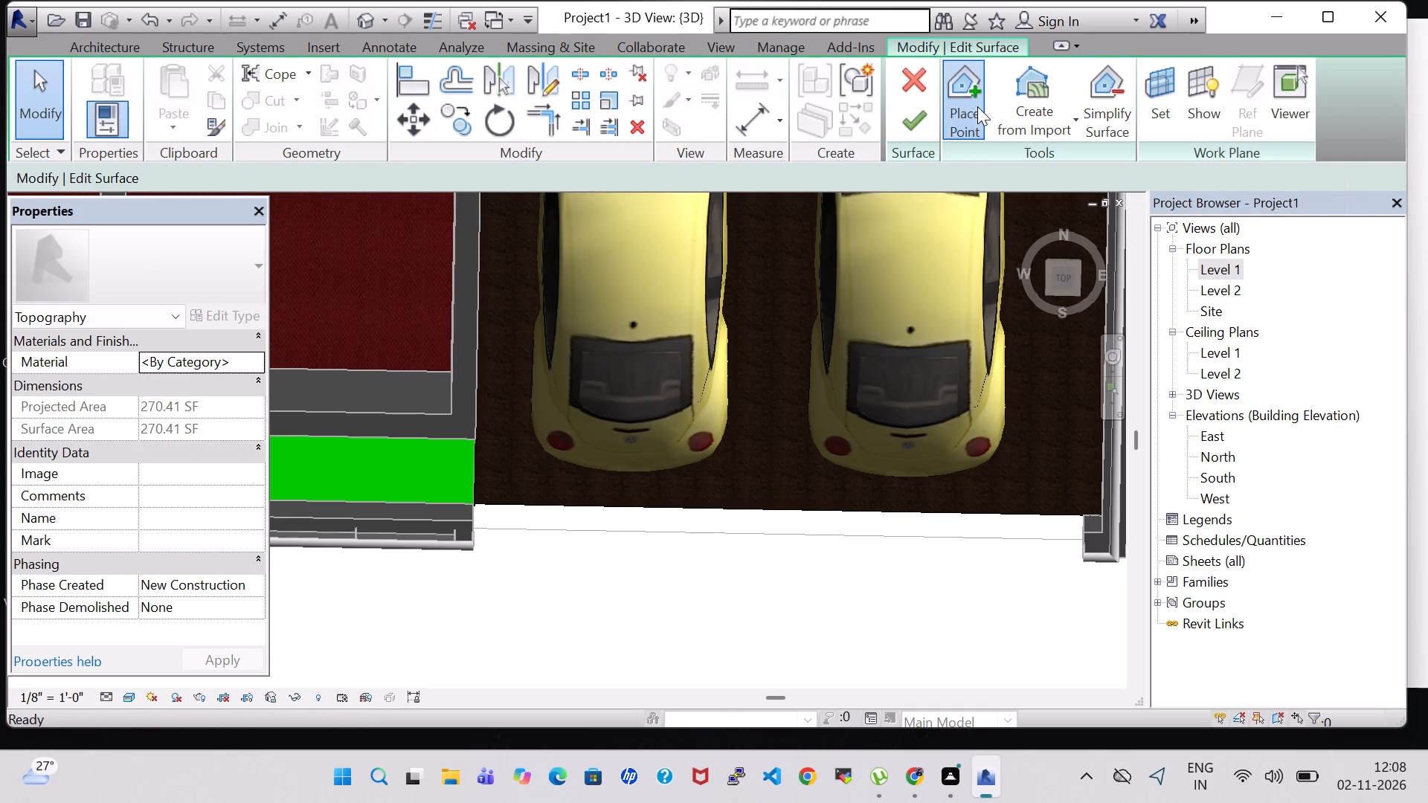
scroll(532, 512, up, 9)
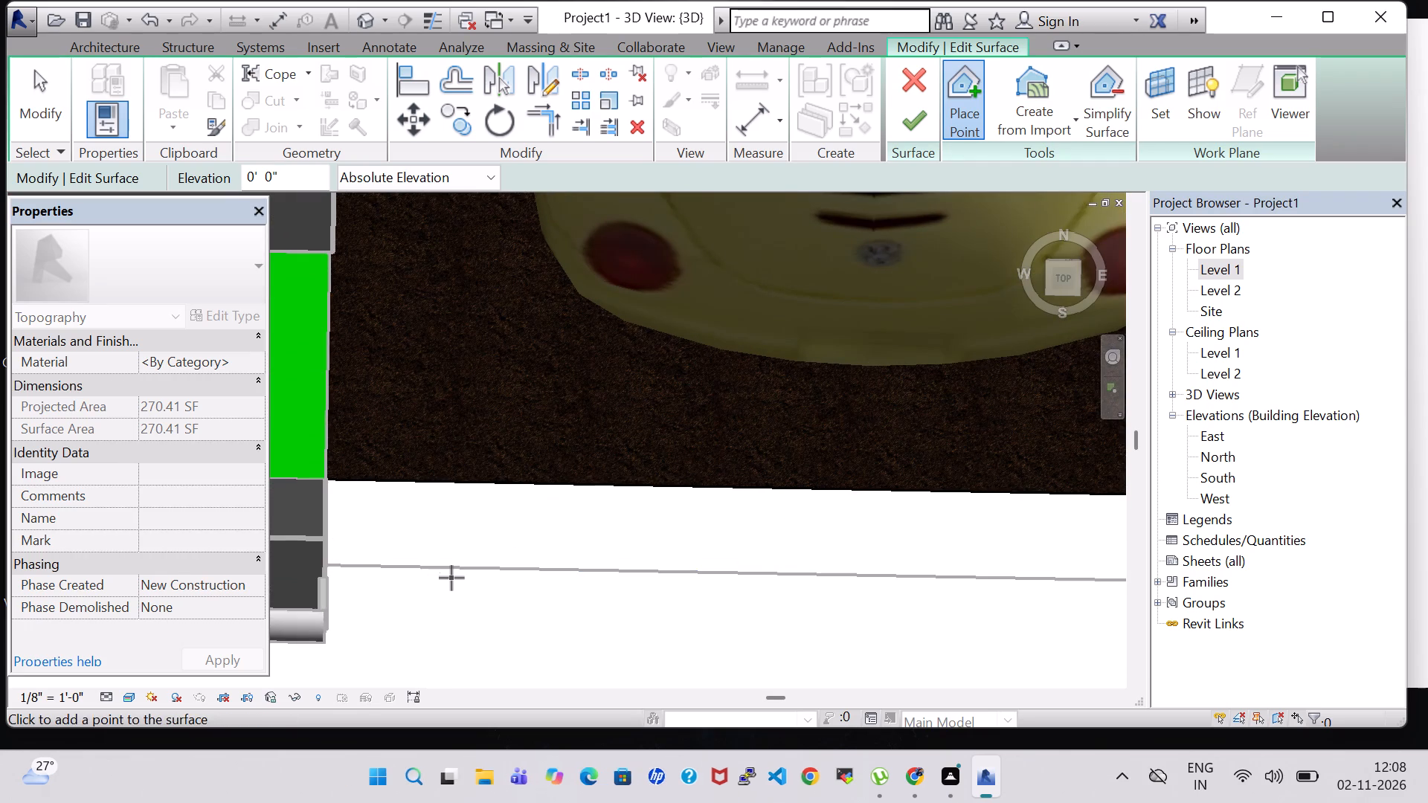
shift+middle_drag(451, 578, 431, 552)
middle_drag(377, 512, 669, 519)
middle_drag(698, 531, 729, 543)
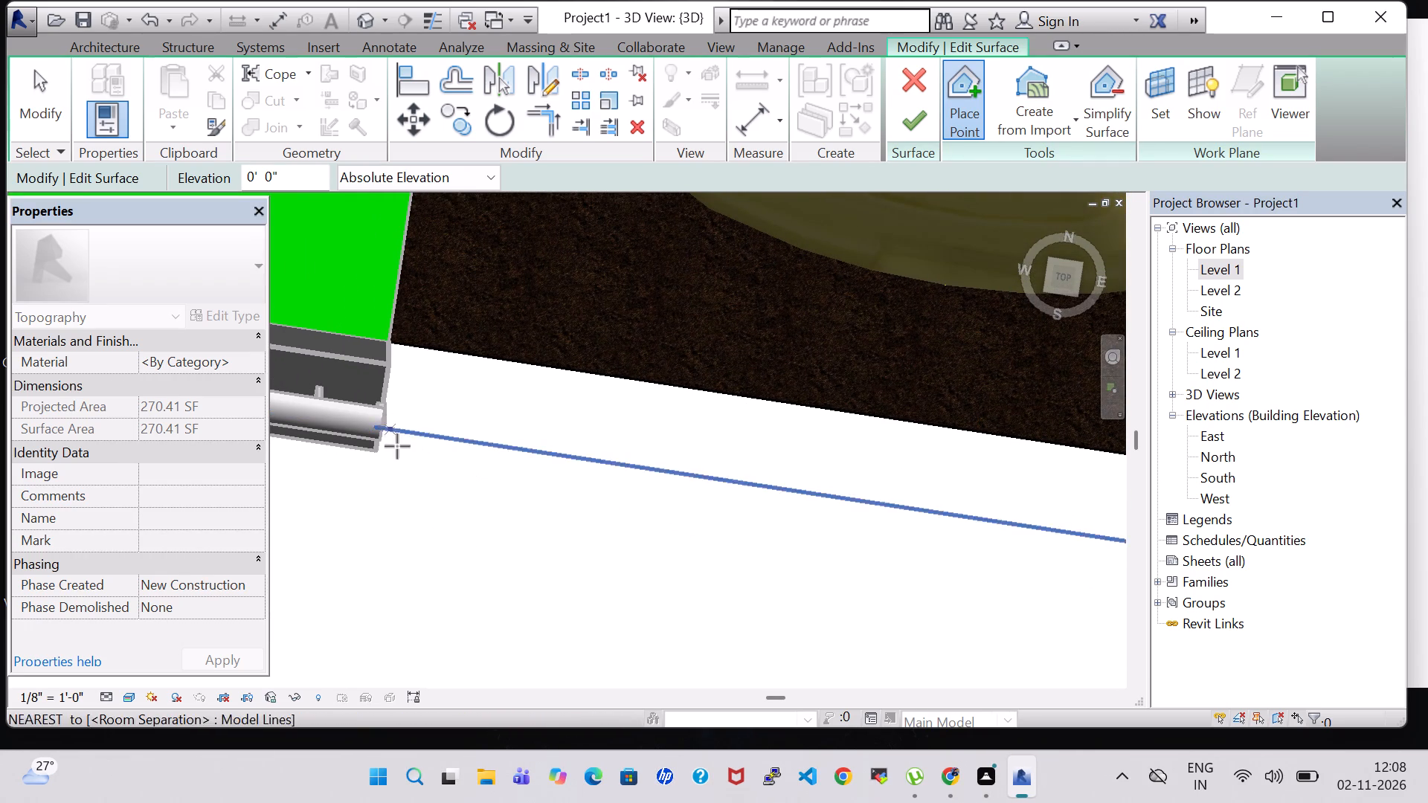
middle_click(434, 540)
scroll(434, 540, up, 1)
shift+middle_drag(434, 540, 423, 517)
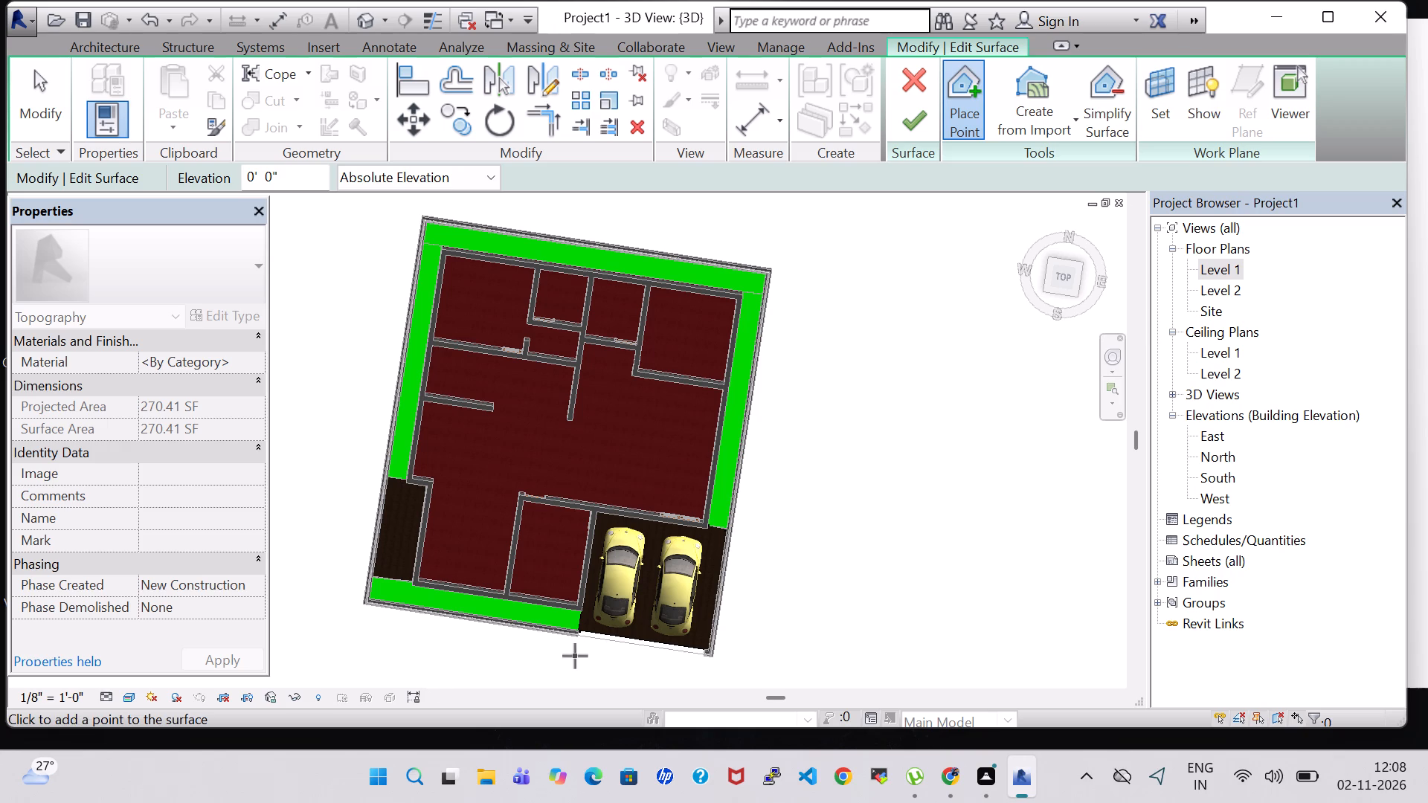
shift+middle_drag(575, 656, 384, 516)
scroll(595, 509, up, 7)
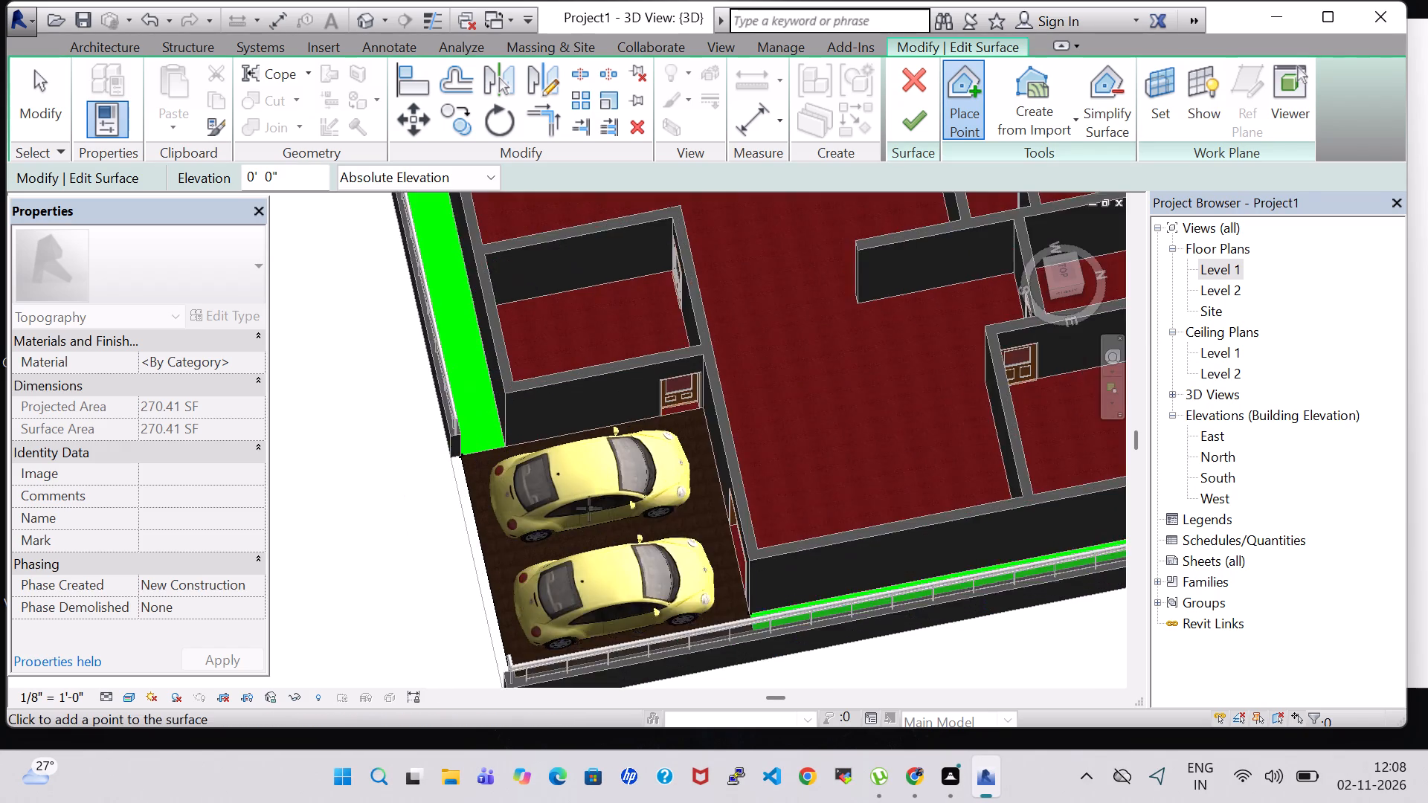
scroll(589, 509, up, 3)
scroll(327, 473, up, 8)
middle_drag(397, 361, 408, 361)
middle_drag(478, 362, 511, 362)
middle_drag(527, 362, 542, 362)
middle_drag(388, 344, 452, 354)
middle_drag(467, 355, 480, 357)
click(373, 277)
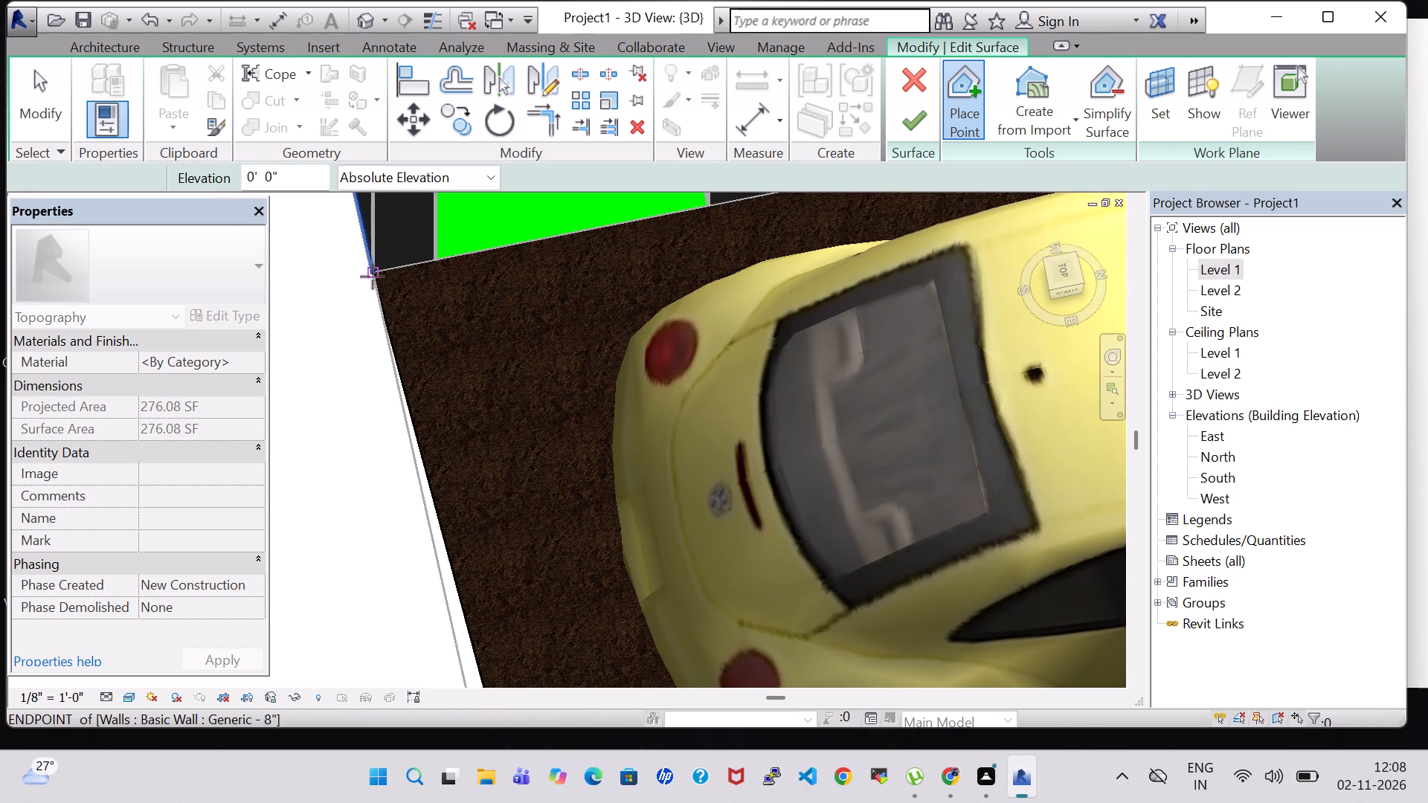
Add a second surface point at elevation 0' 0" on the parking opening's outer east corner and finish the surface edit.
middle_drag(493, 566, 501, 327)
shift+middle_drag(383, 553, 512, 553)
middle_drag(955, 459, 521, 600)
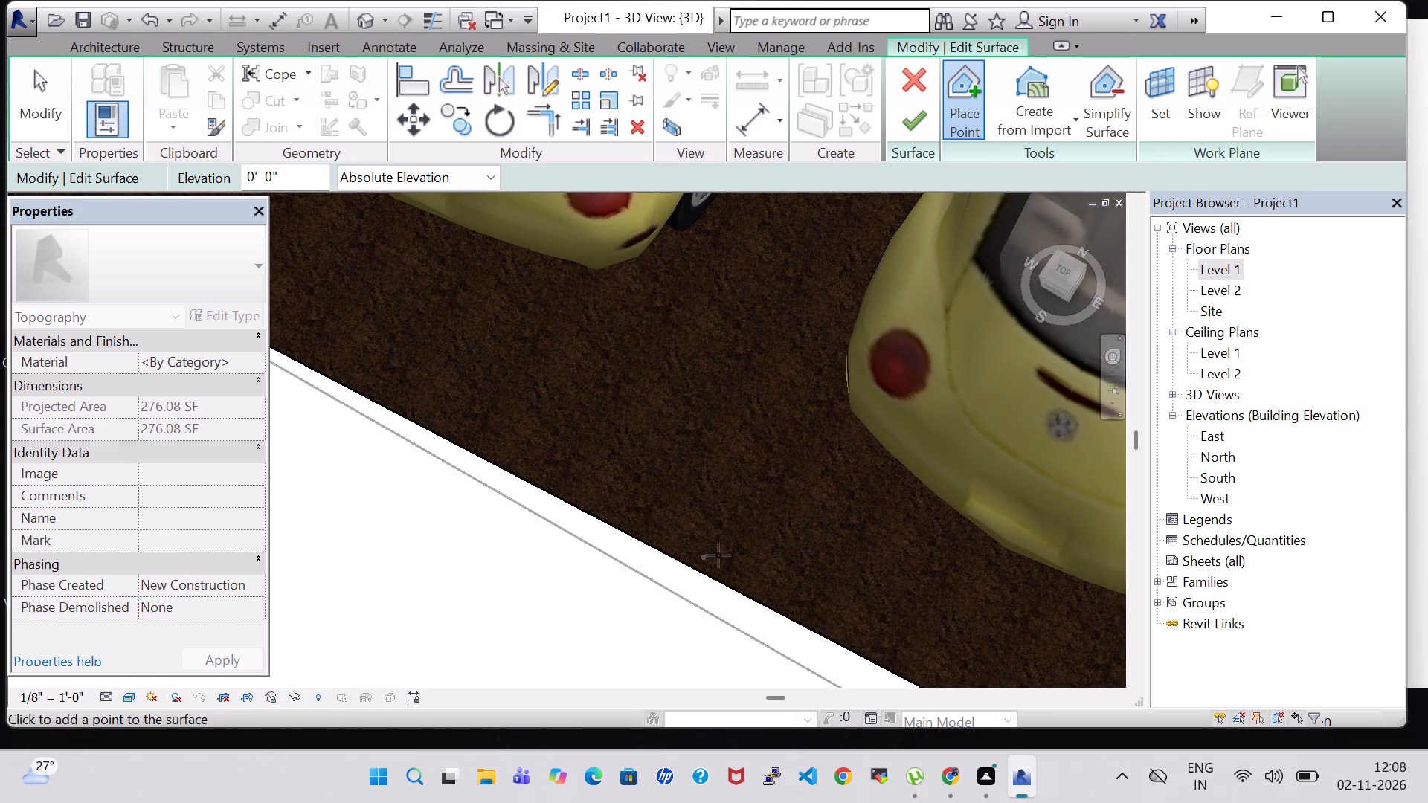
shift+middle_click(505, 606)
shift+middle_drag(505, 606, 574, 596)
scroll(624, 645, up, 4)
shift+middle_drag(642, 645, 724, 570)
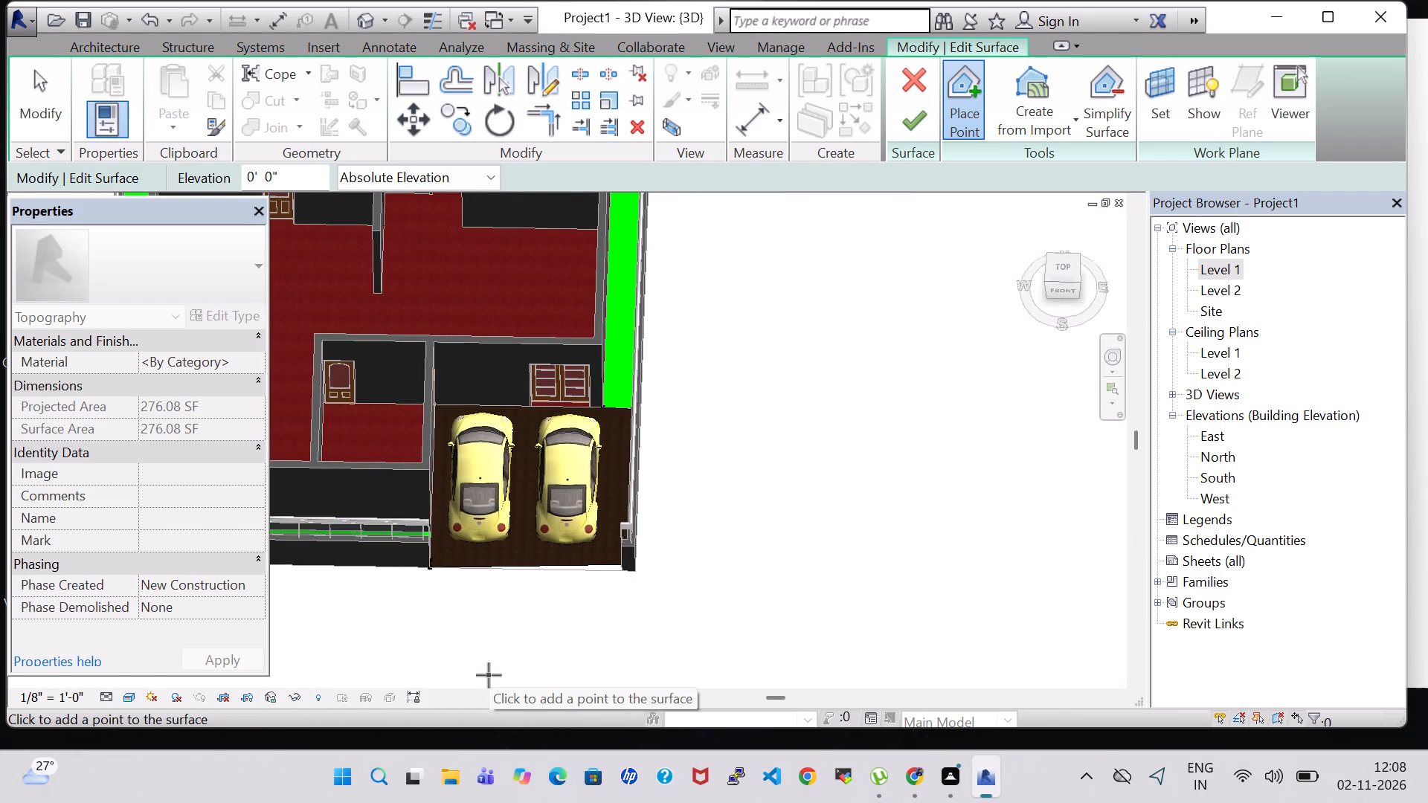
shift+scroll(458, 661, up, 1)
shift+middle_click(458, 661)
shift+middle_drag(458, 661, 499, 656)
shift+middle_drag(540, 642, 554, 637)
shift+middle_drag(559, 635, 577, 628)
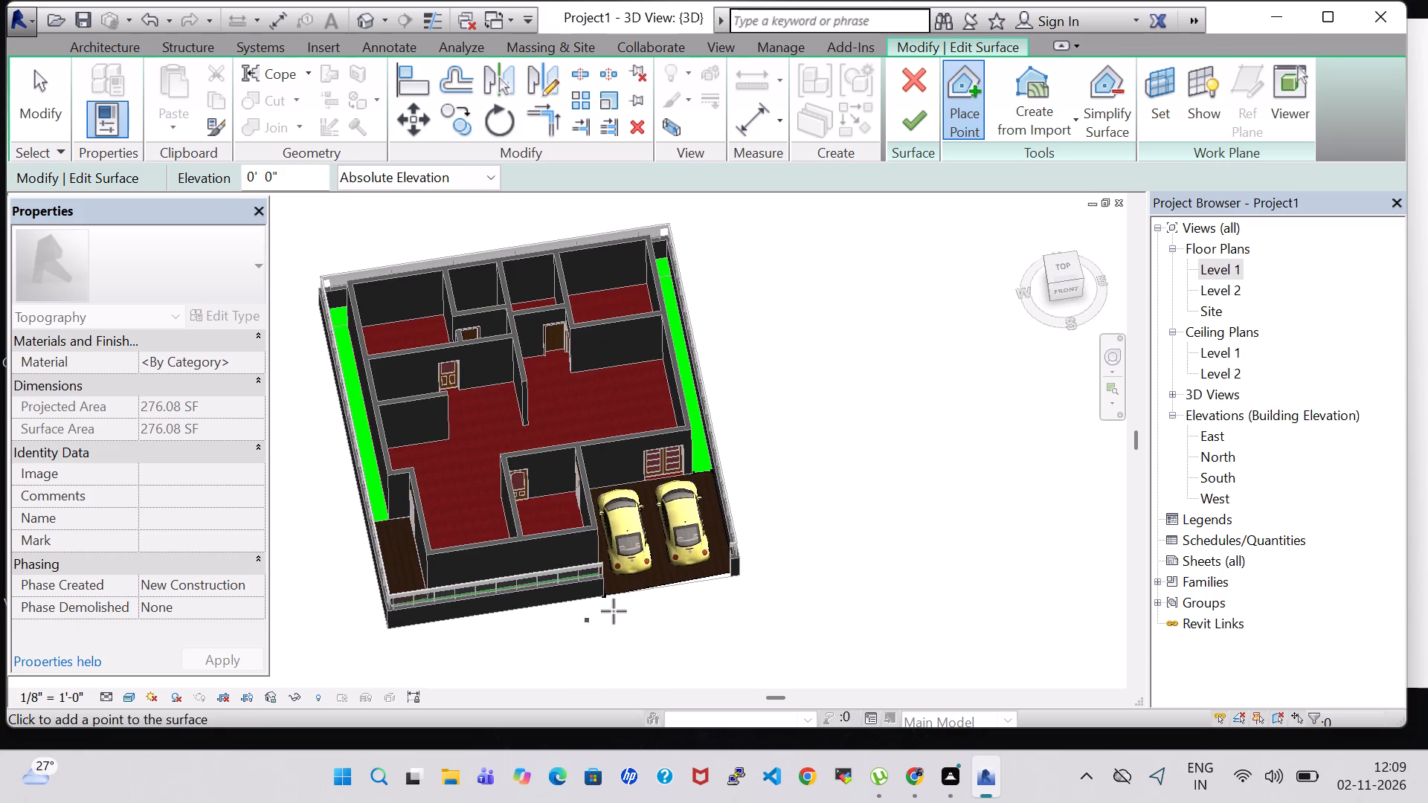
scroll(631, 606, up, 7)
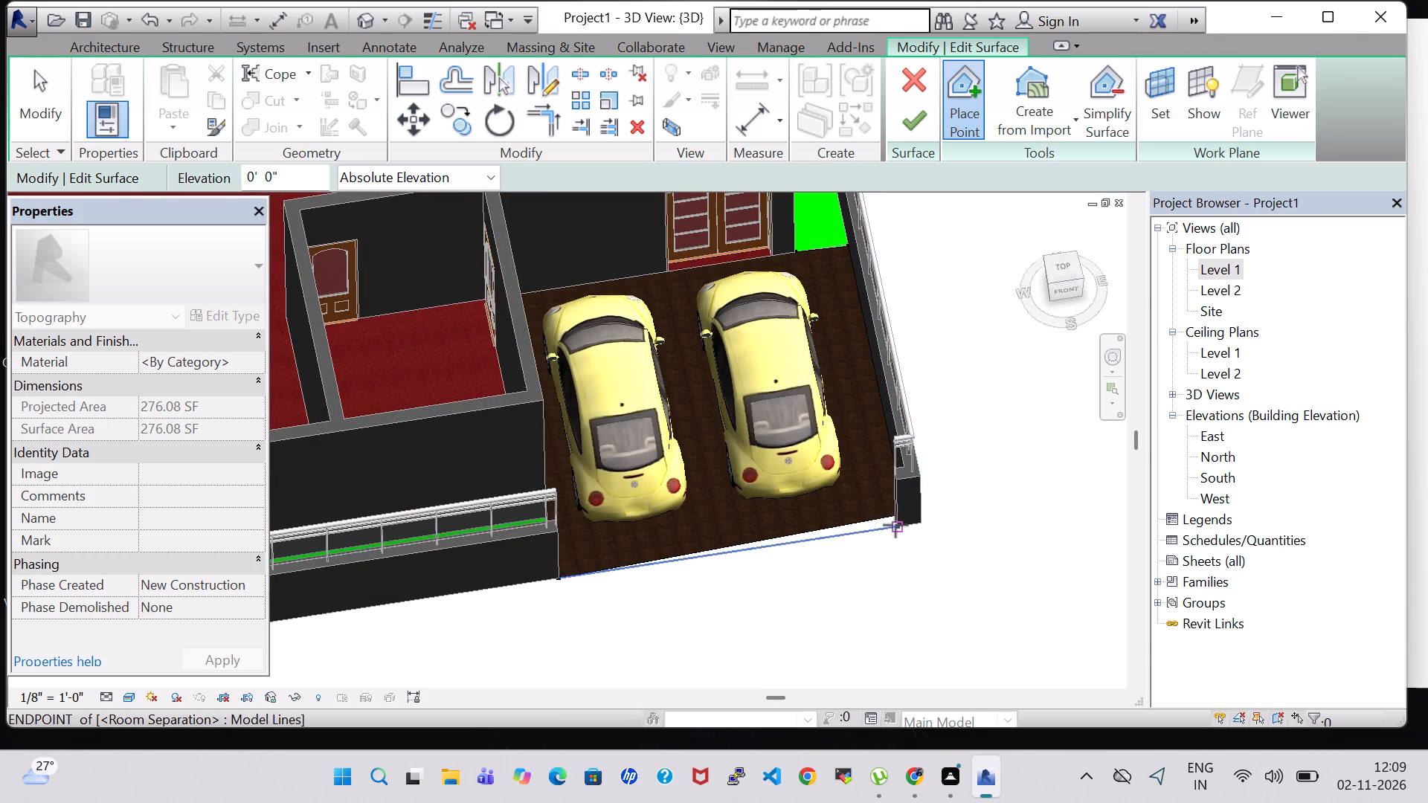
click(895, 525)
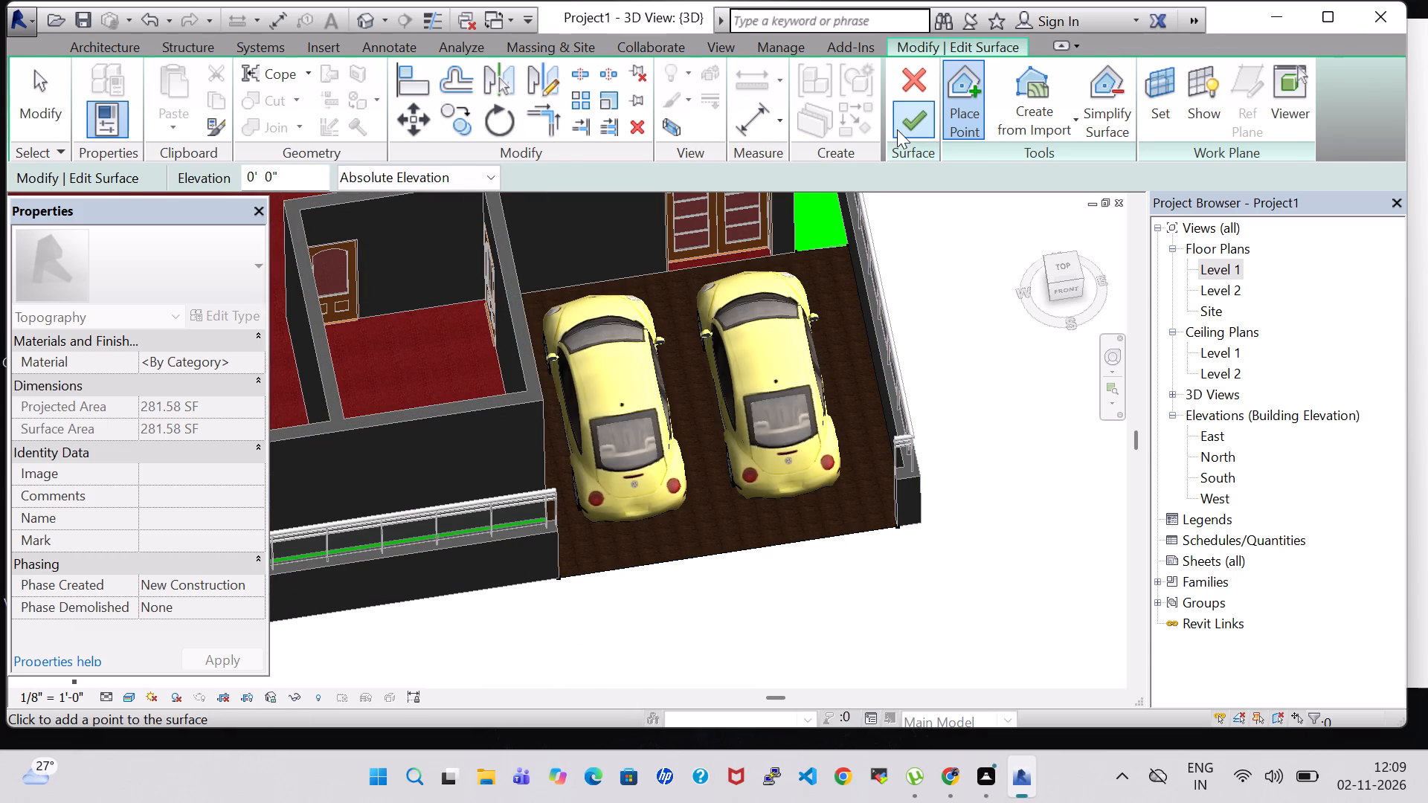
click(897, 129)
Examine the extended parking surface and the whole house in 3D, tilting toward a top view.
scroll(409, 422, down, 6)
scroll(454, 380, down, 3)
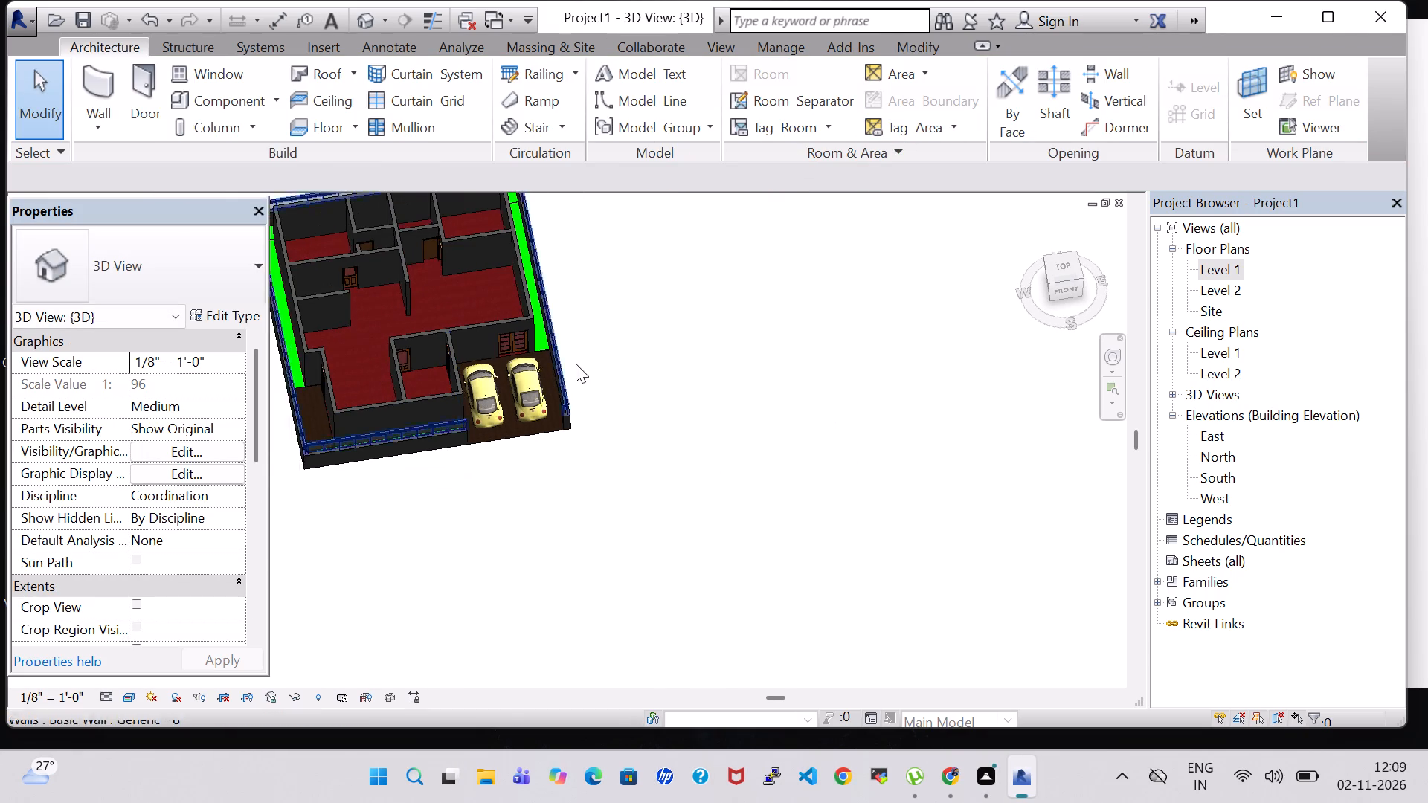
scroll(577, 364, down, 1)
shift+middle_drag(676, 297, 634, 315)
shift+scroll(634, 315, down, 1)
scroll(631, 315, up, 3)
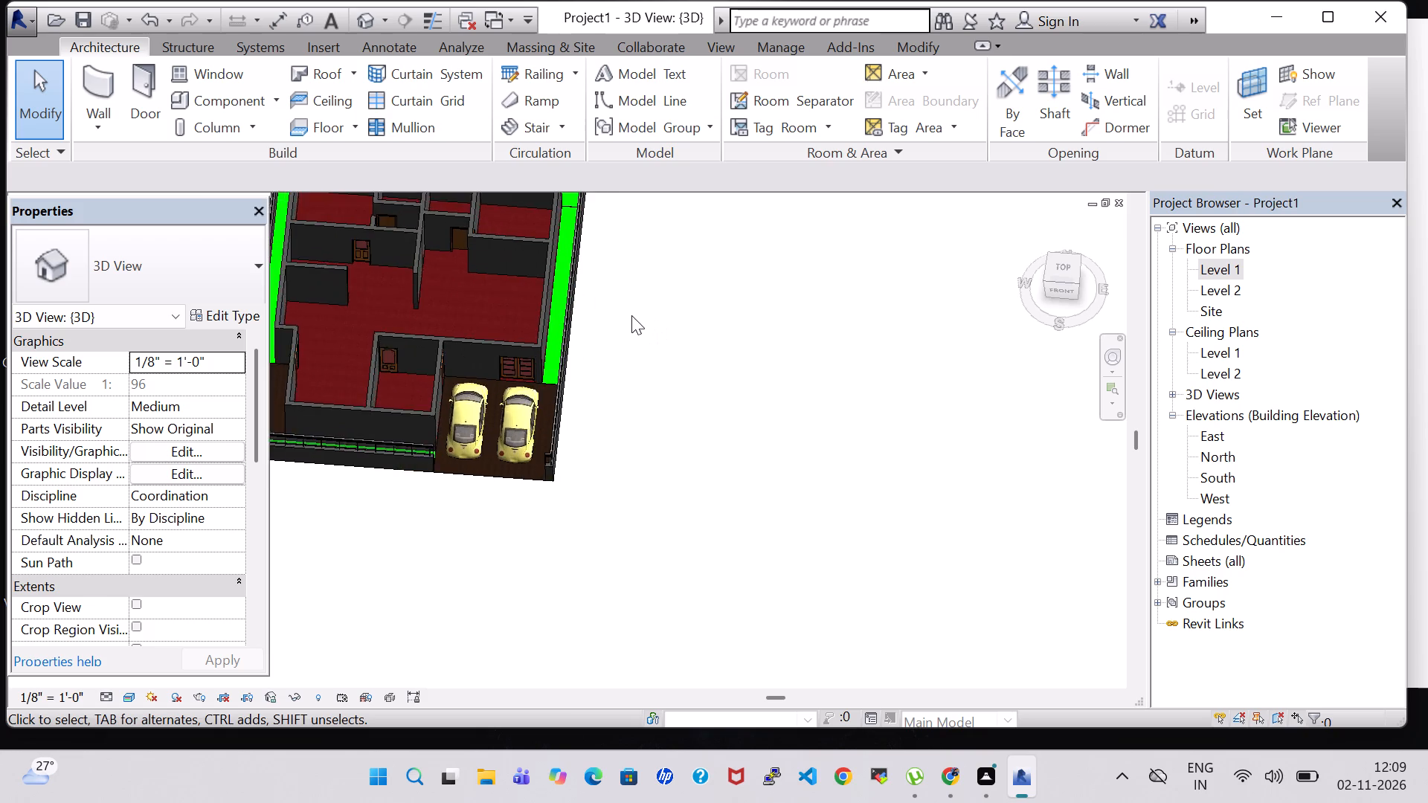
middle_drag(631, 326, 887, 462)
shift+middle_click(862, 465)
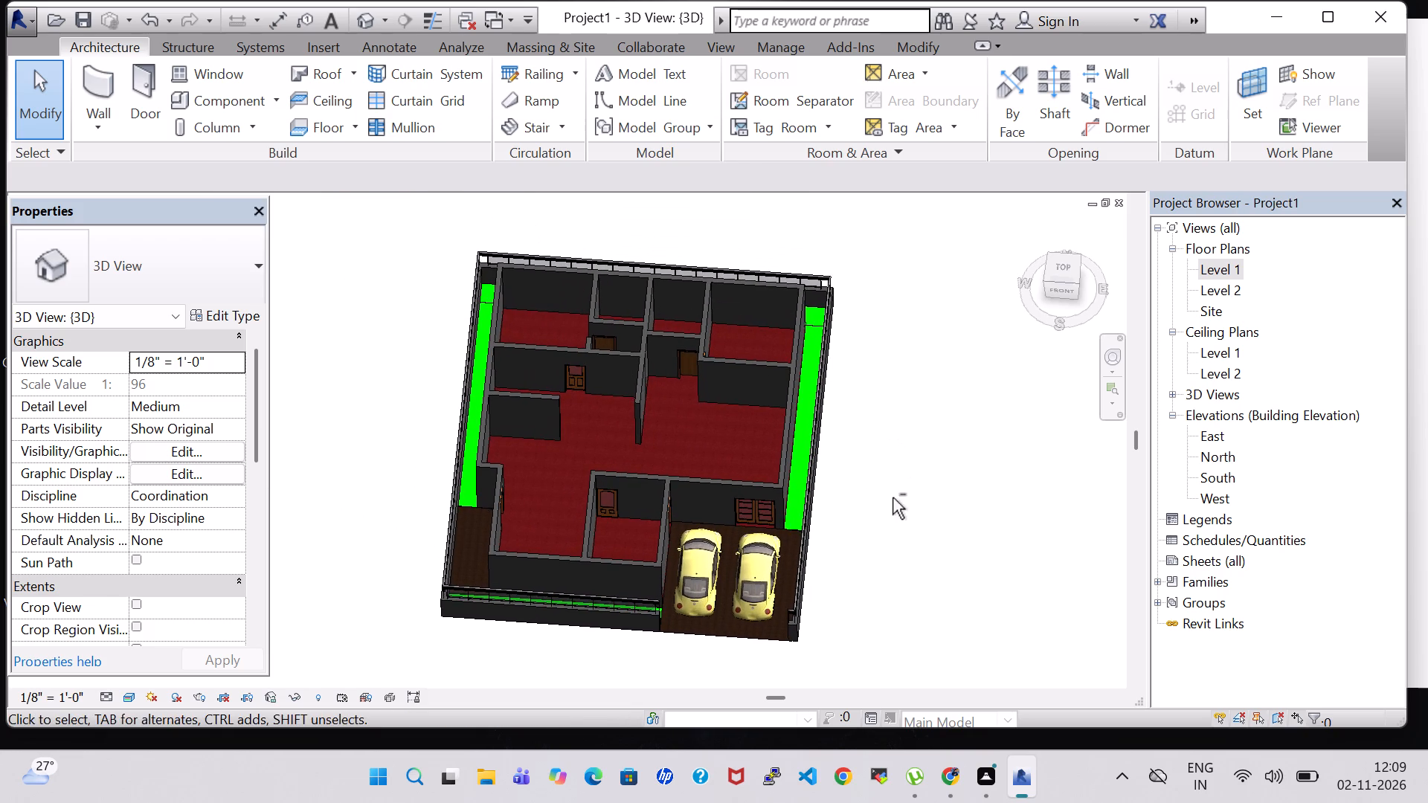
shift+middle_click(898, 514)
shift+middle_drag(895, 386, 898, 403)
shift+middle_drag(898, 410, 894, 503)
shift+middle_drag(919, 332, 919, 352)
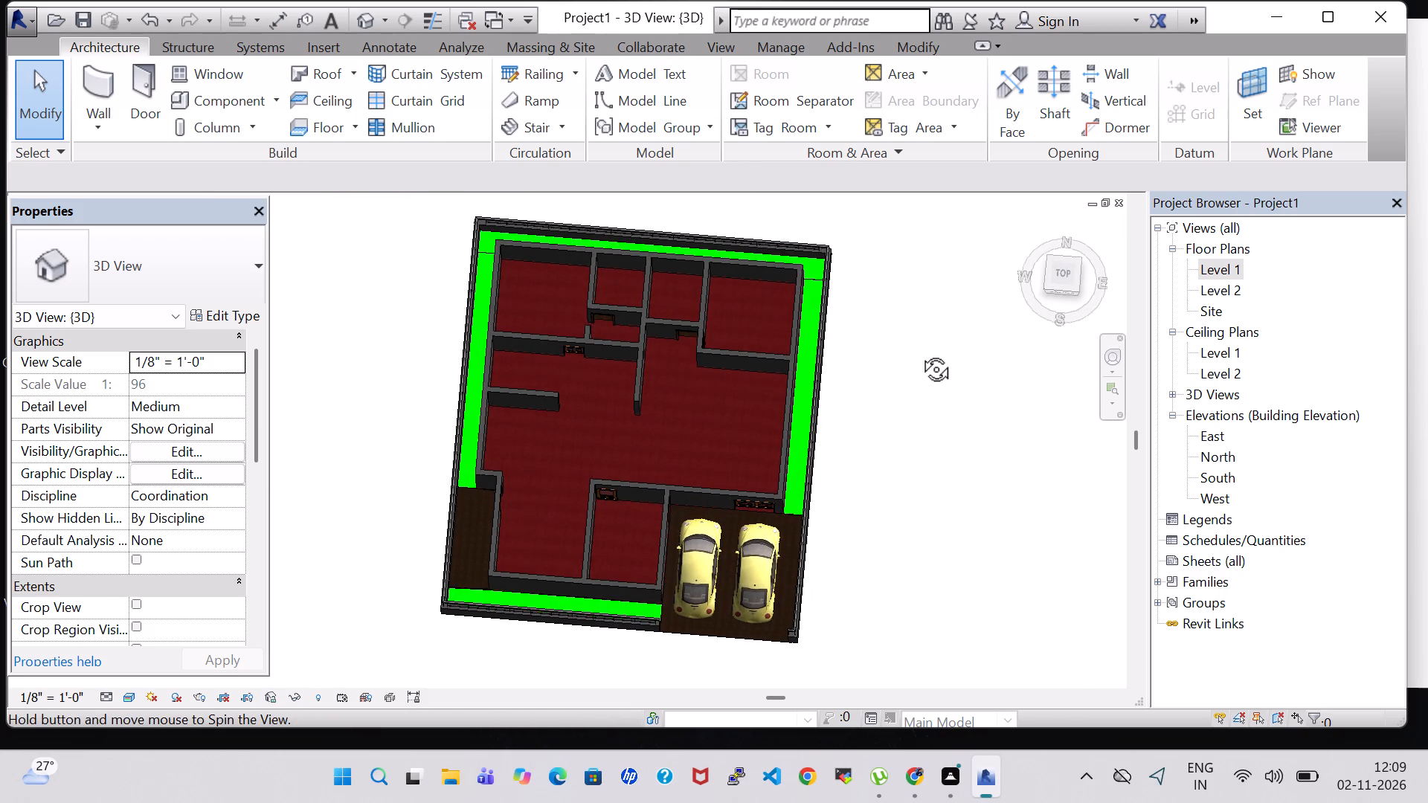
shift+middle_drag(919, 352, 917, 403)
shift+middle_drag(875, 333, 840, 315)
shift+middle_drag(827, 308, 861, 309)
shift+middle_click(898, 309)
shift+middle_drag(907, 309, 914, 309)
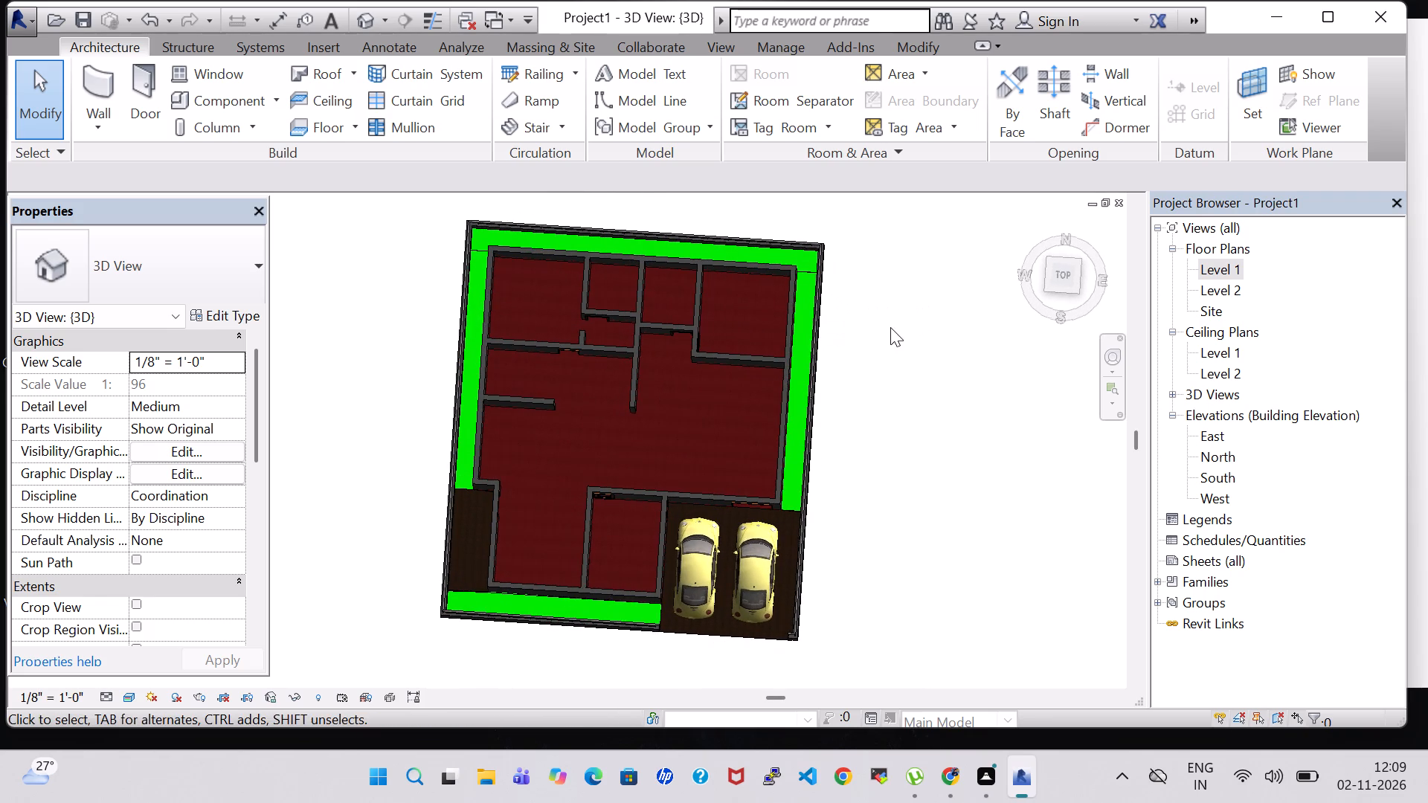
middle_drag(890, 327, 903, 332)
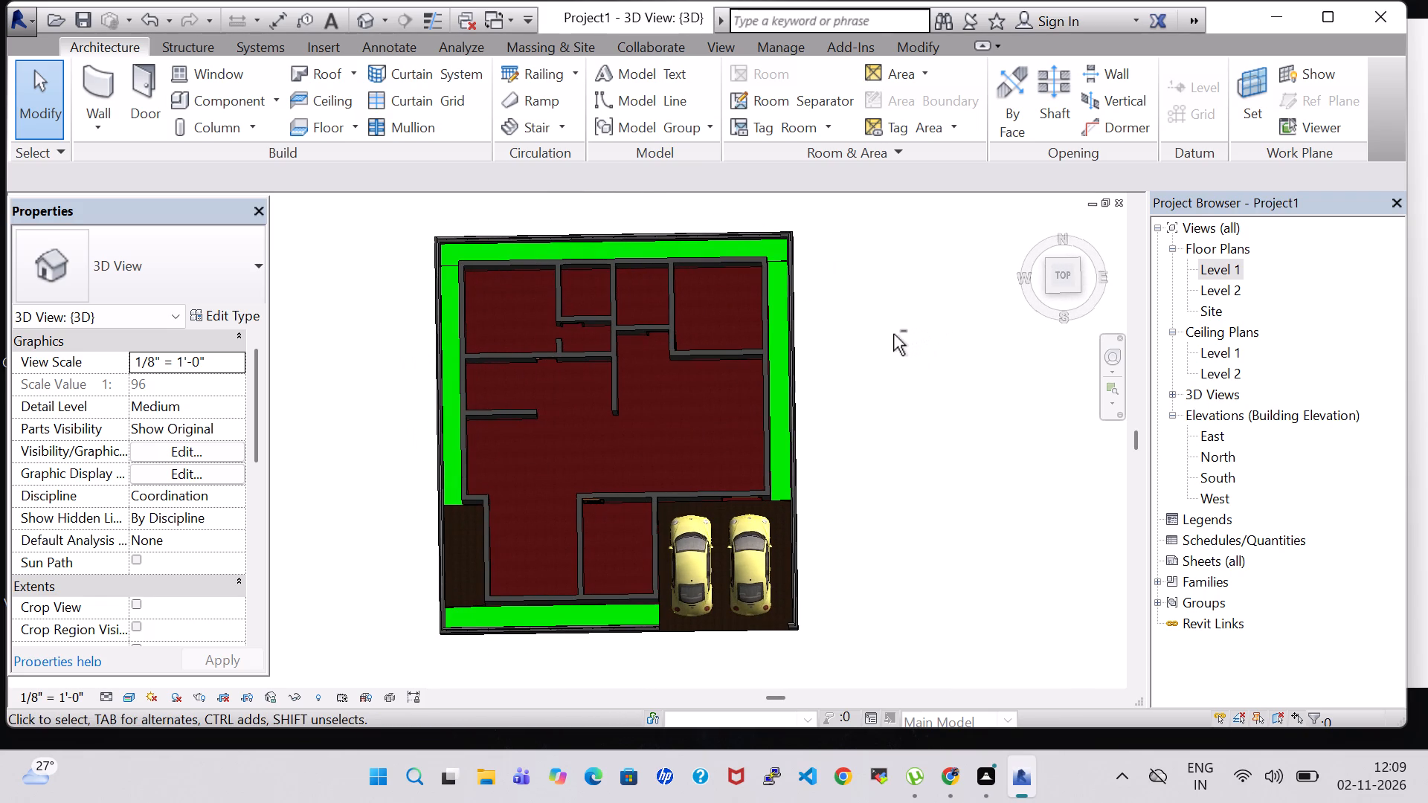
shift+middle_drag(893, 334, 882, 335)
shift+middle_drag(882, 335, 897, 335)
shift+middle_click(895, 336)
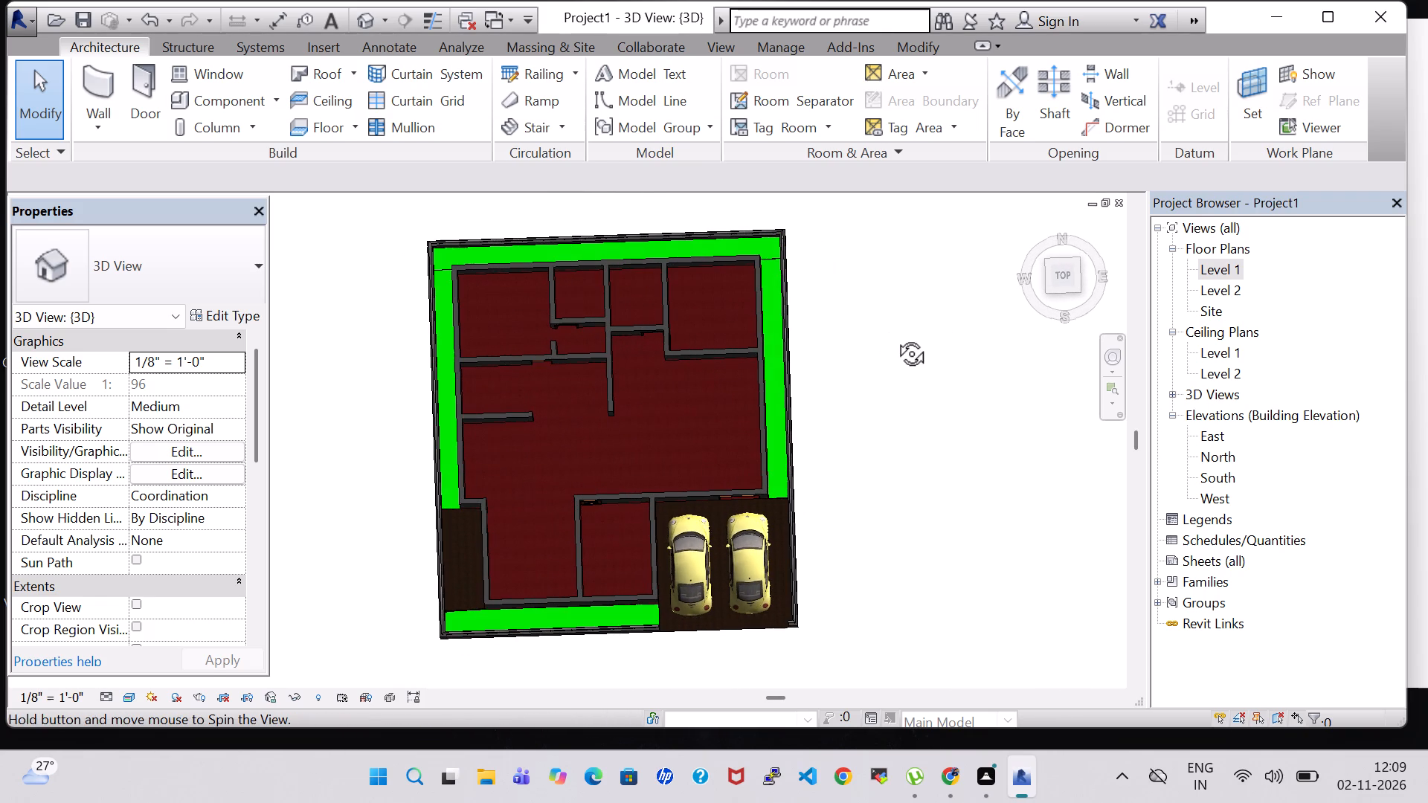
In the Level 1 floor plan, load the window family Casement 3x3 with Trim from the US Imperial library.
double_click(1233, 274)
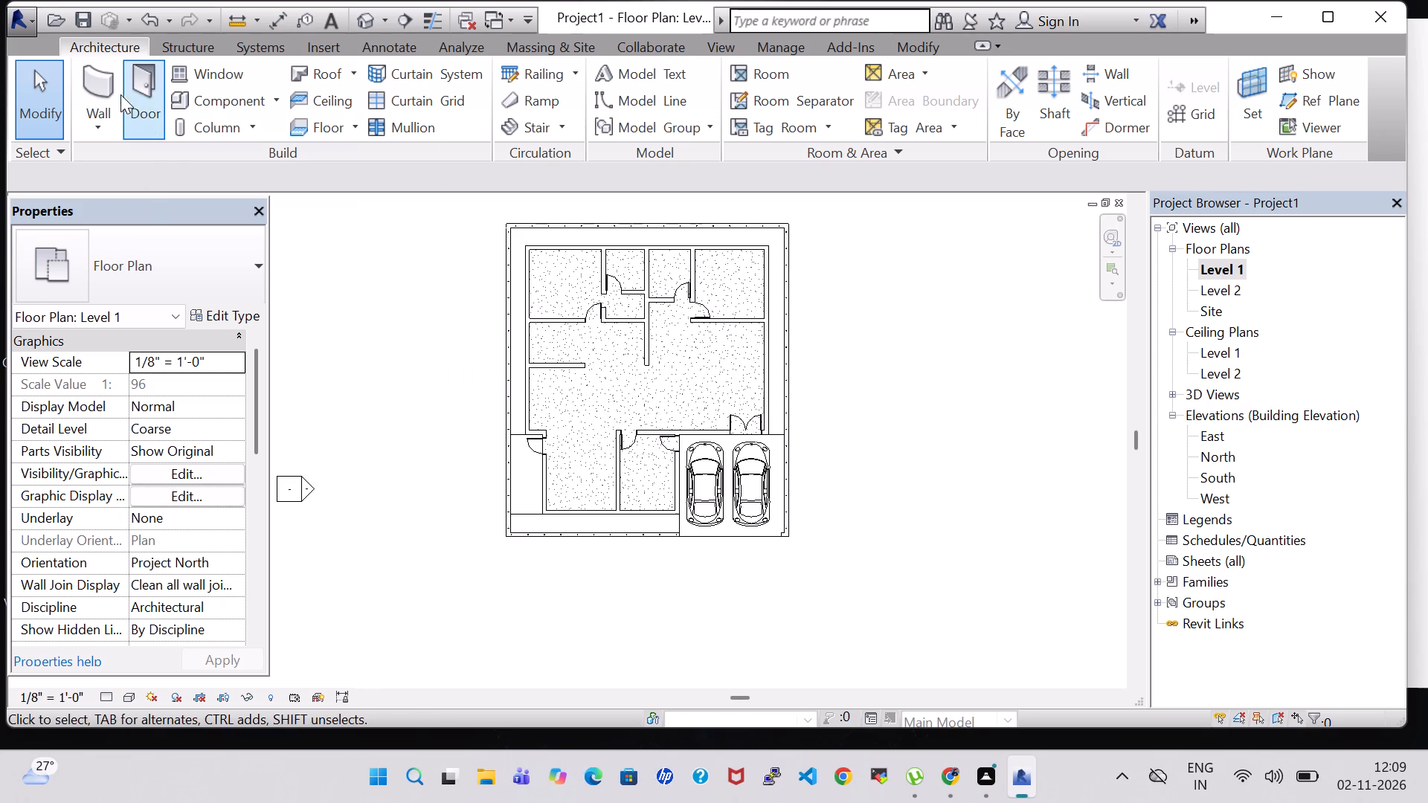
click(199, 71)
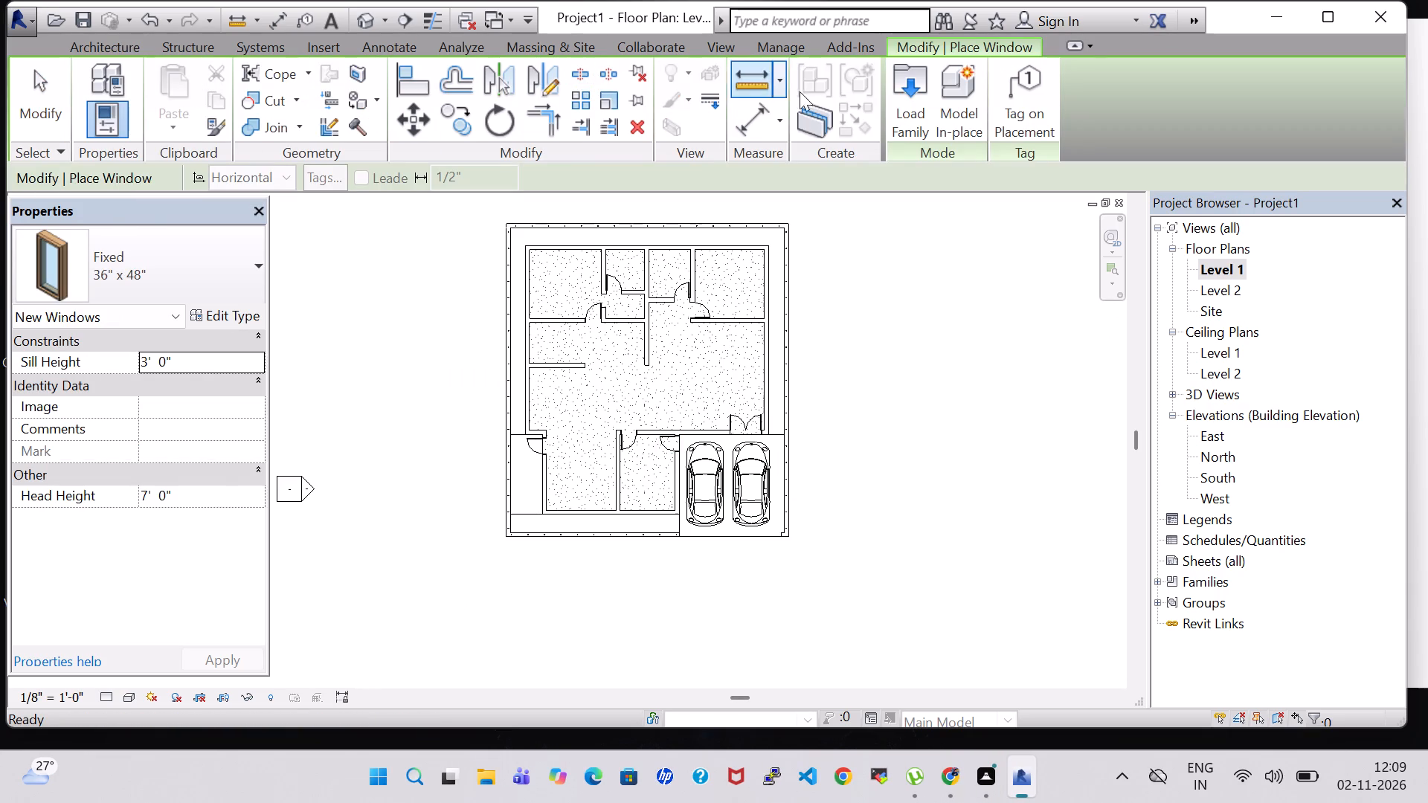
click(907, 114)
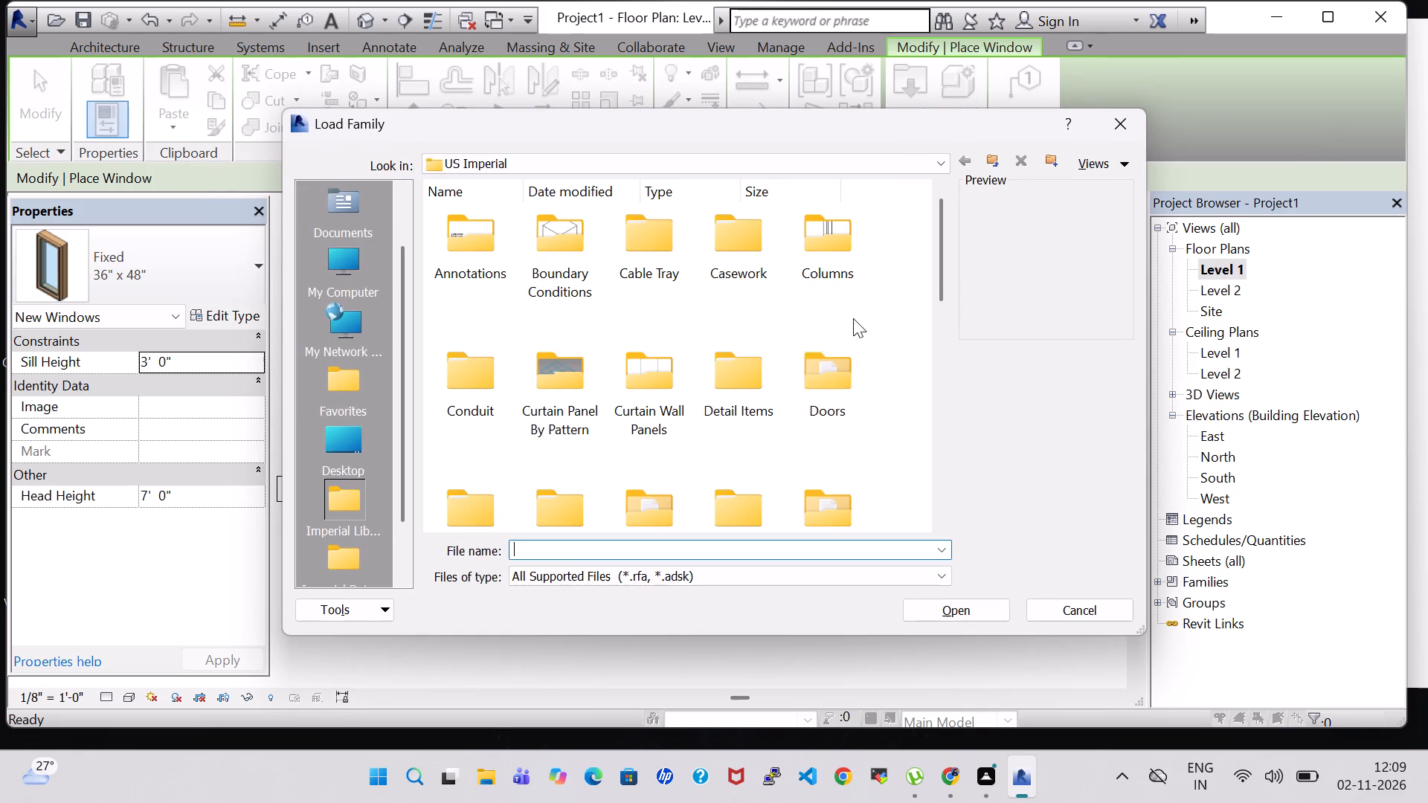
scroll(812, 388, down, 1)
scroll(813, 351, up, 1)
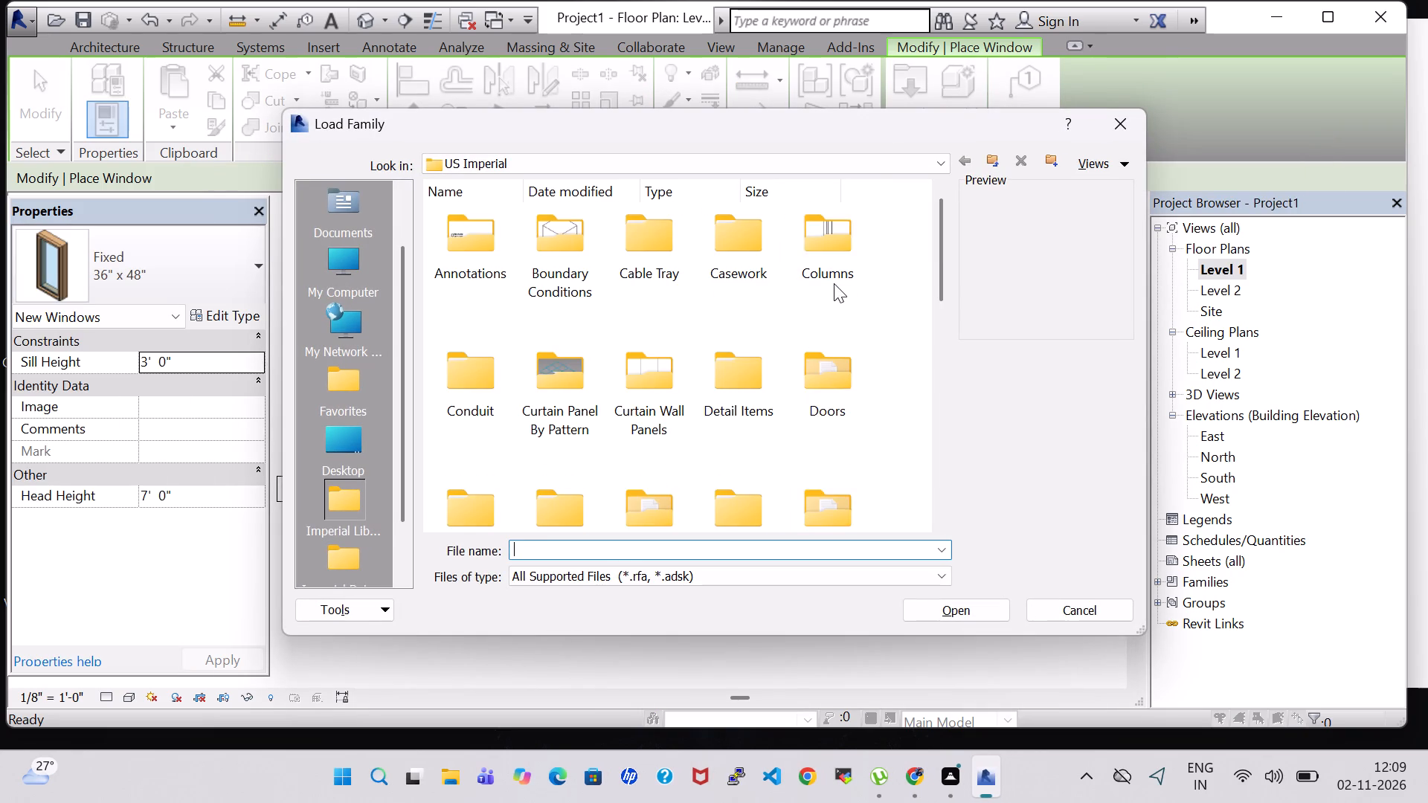
scroll(834, 283, down, 3)
scroll(658, 396, down, 2)
double_click(649, 468)
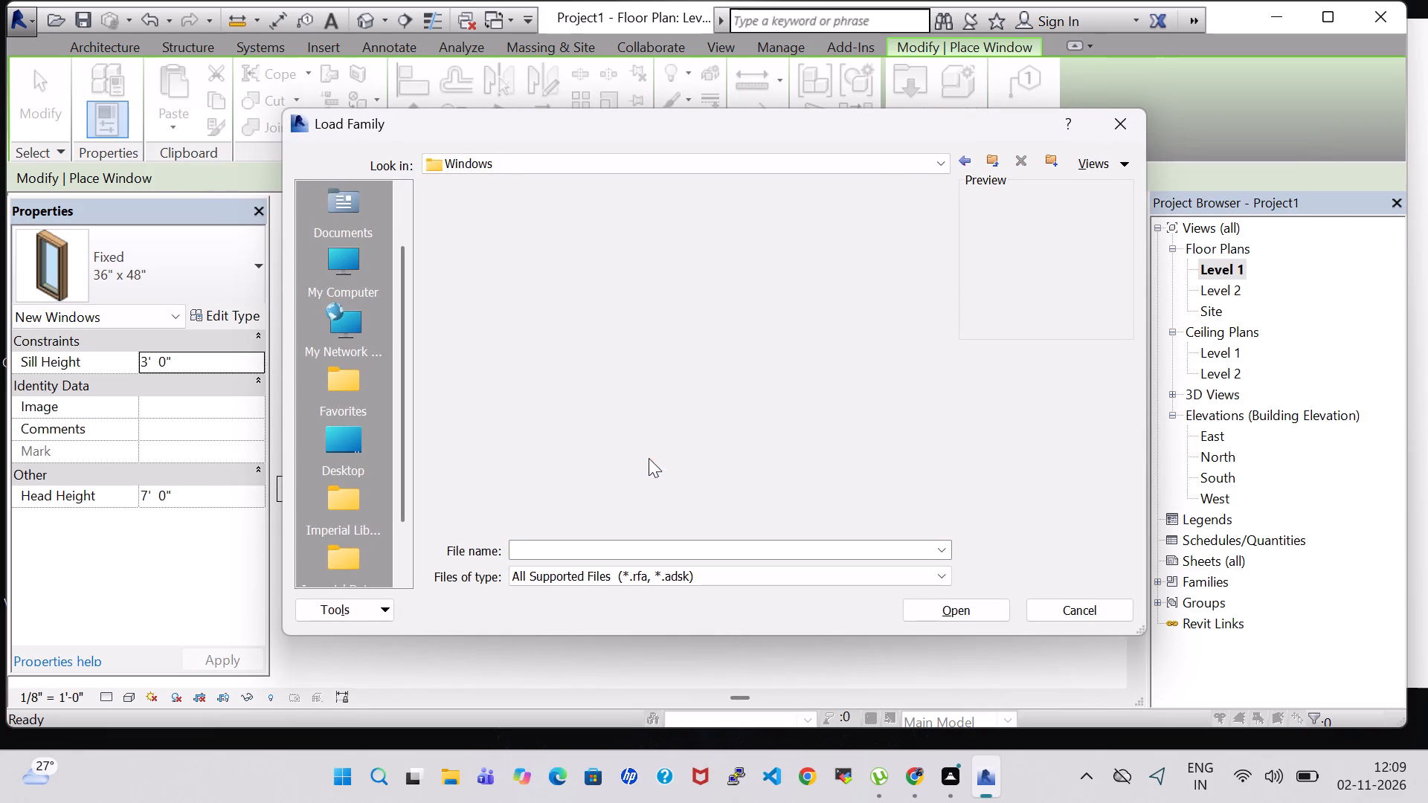
click(634, 253)
click(965, 604)
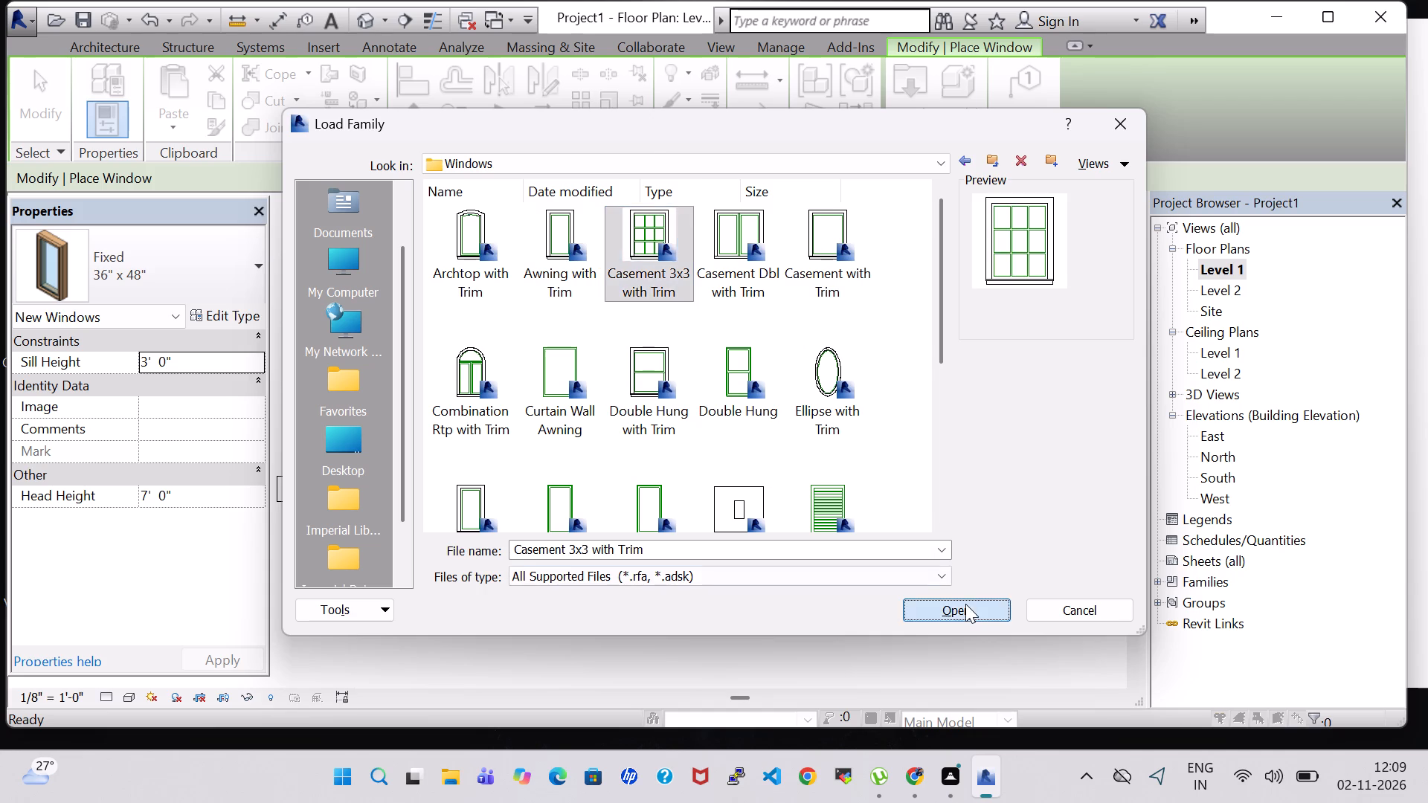
Place two 36" x 60" Casement 3x3 with Trim windows, one centred in the south wall of each front room.
scroll(591, 506, up, 2)
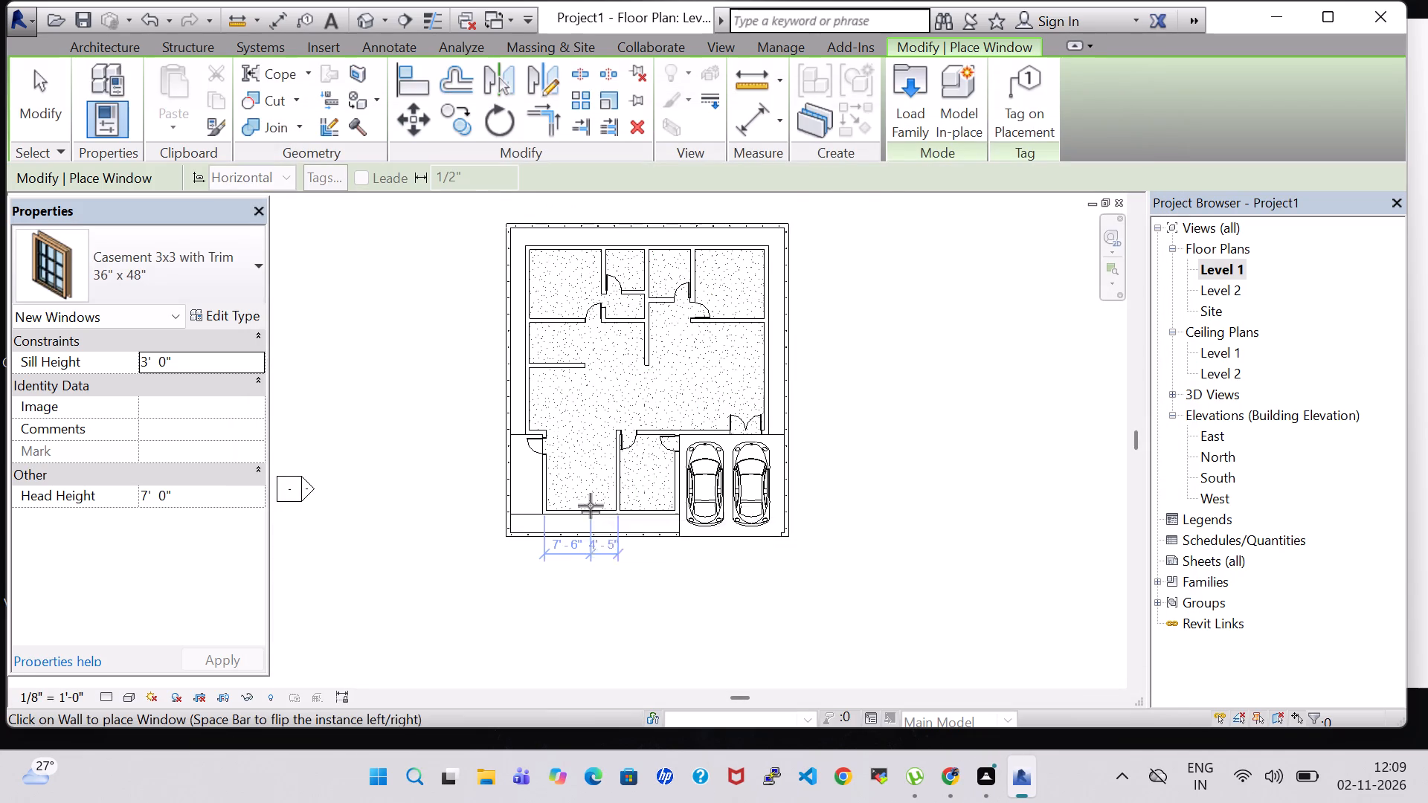
scroll(591, 506, up, 2)
click(178, 277)
click(163, 421)
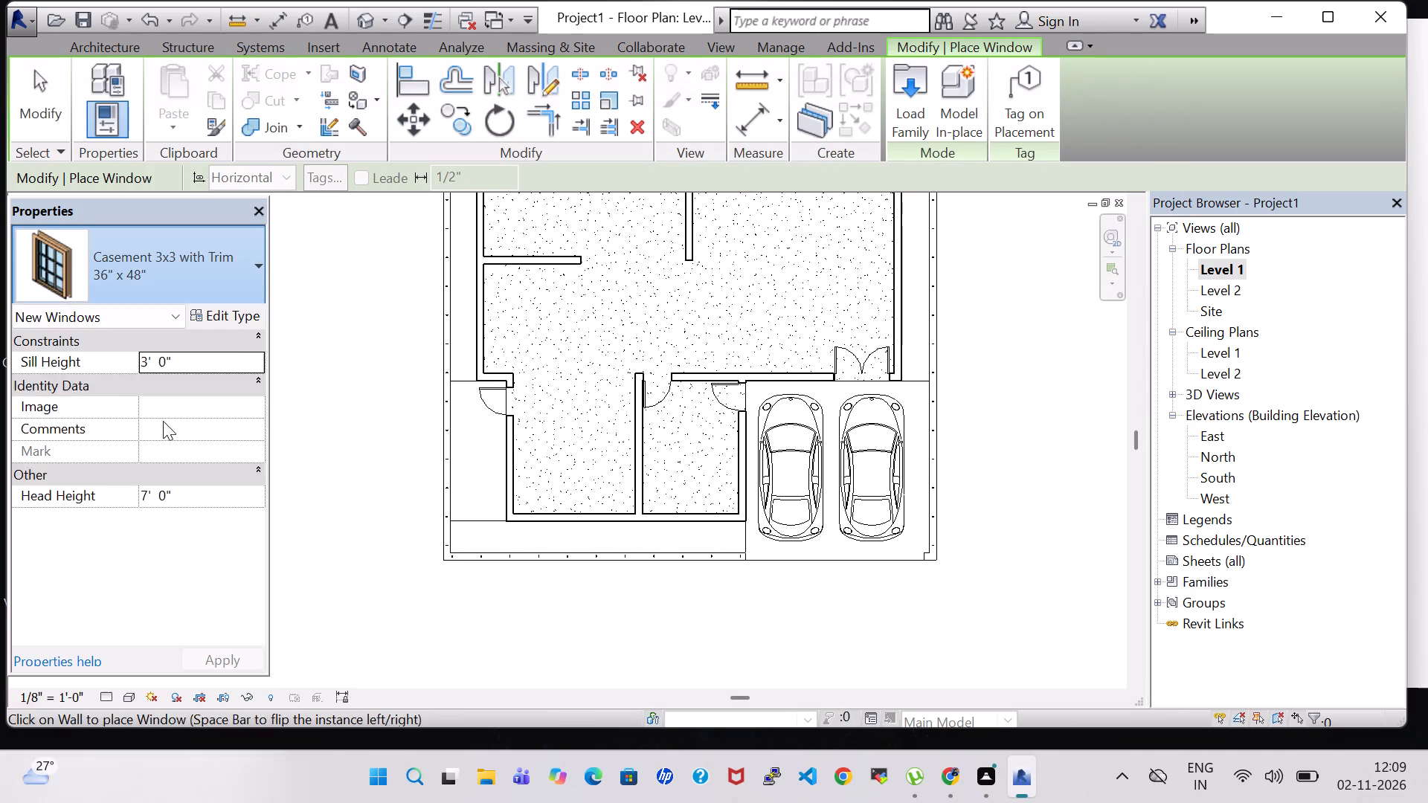
double_click(567, 523)
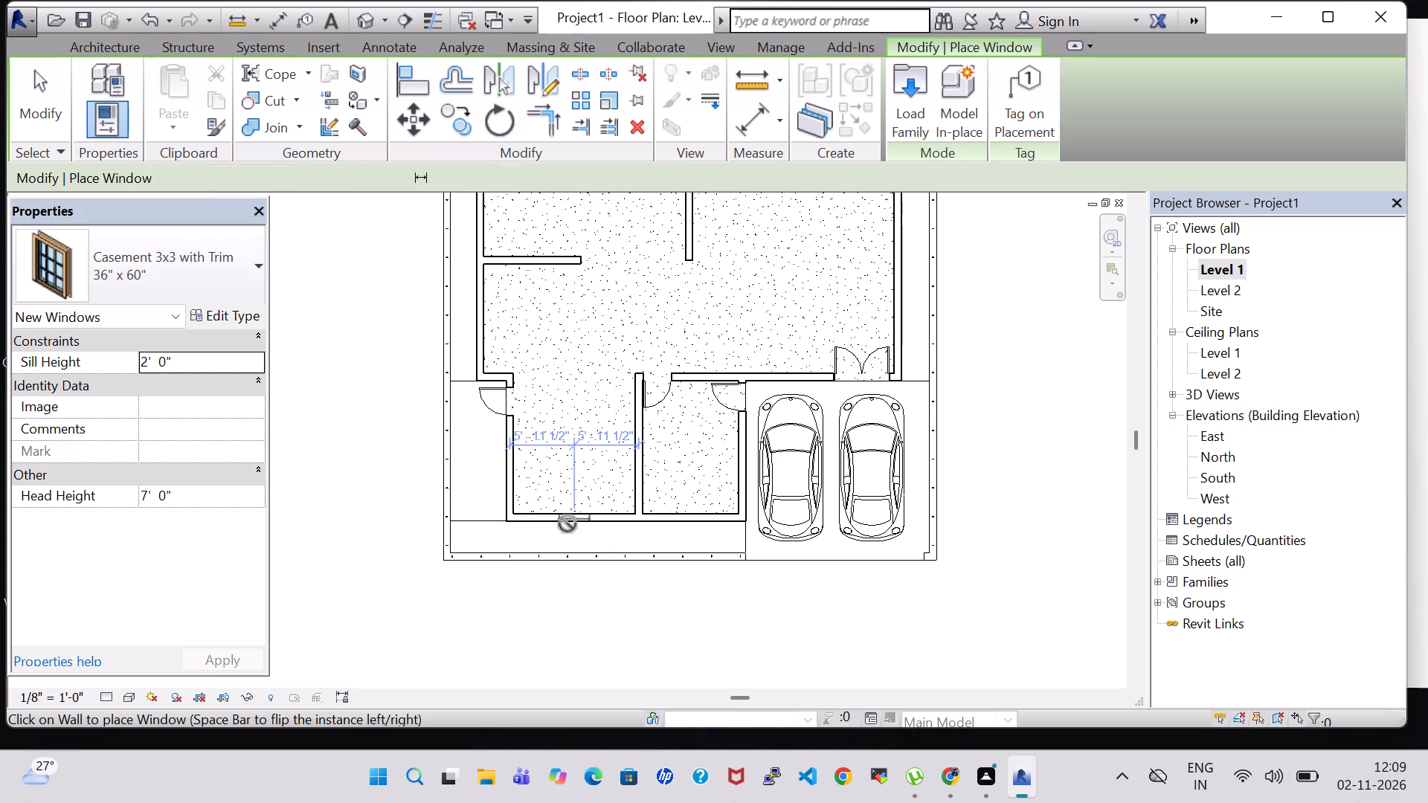
click(697, 526)
key(Escape)
key(Escape)
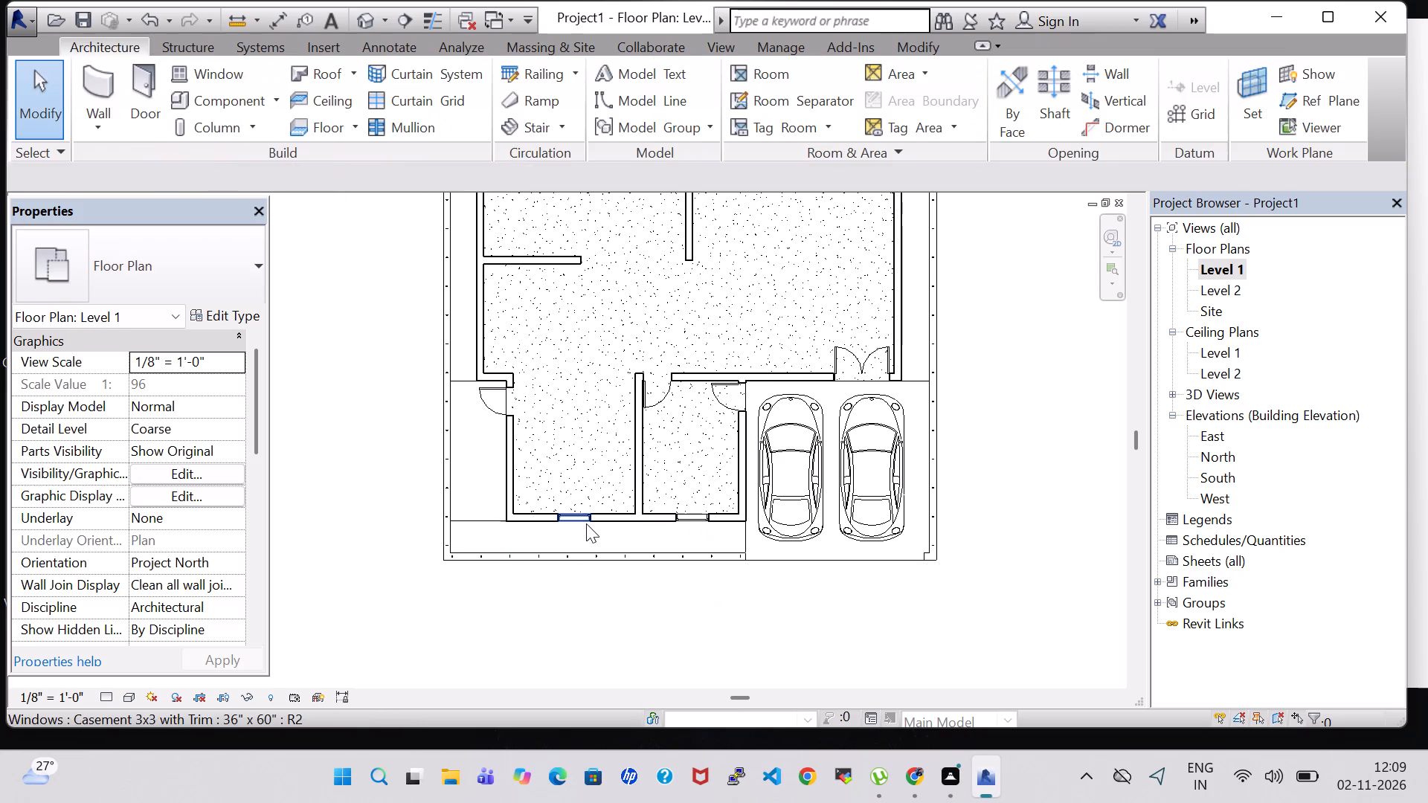
Set the sill height of both south-wall windows to 3' 0".
click(571, 519)
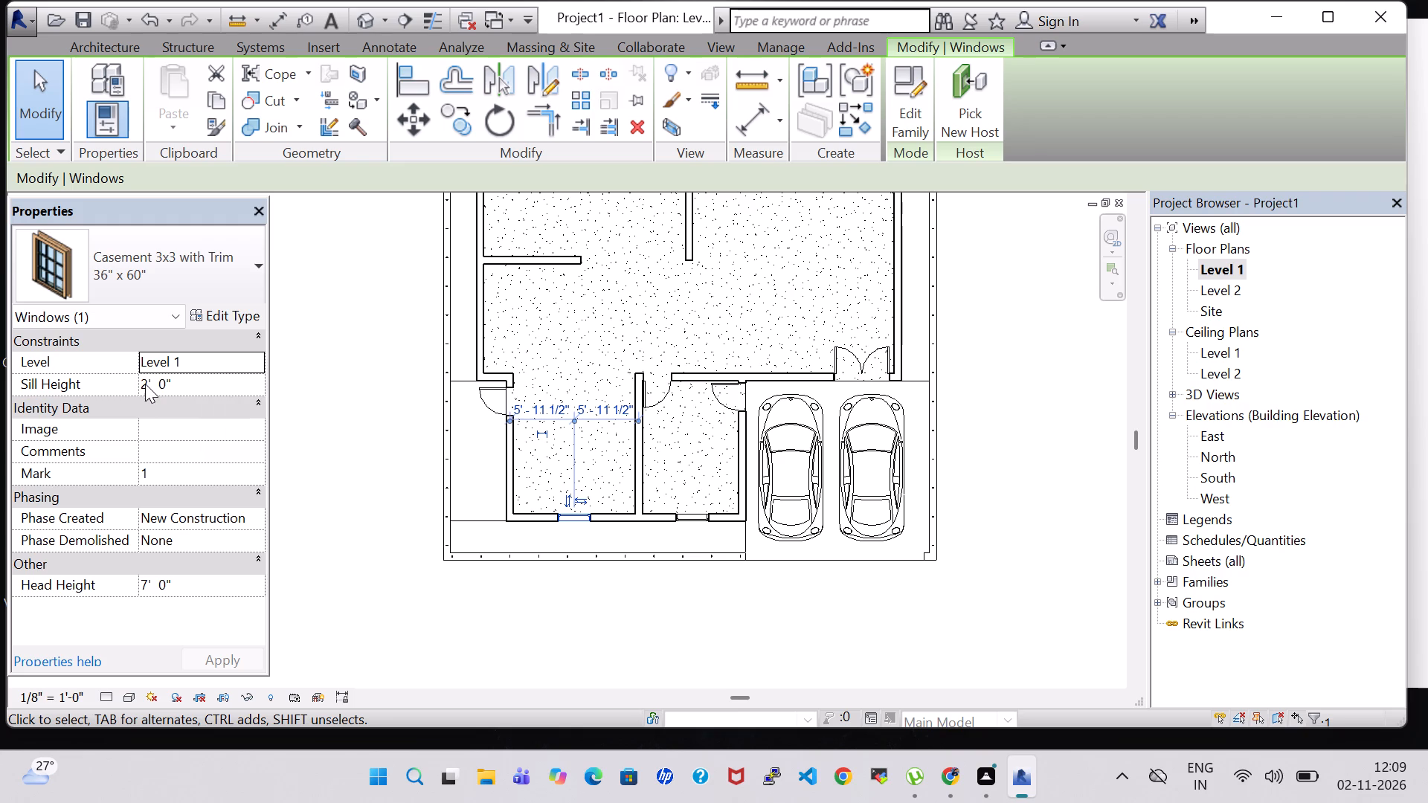
double_click(148, 388)
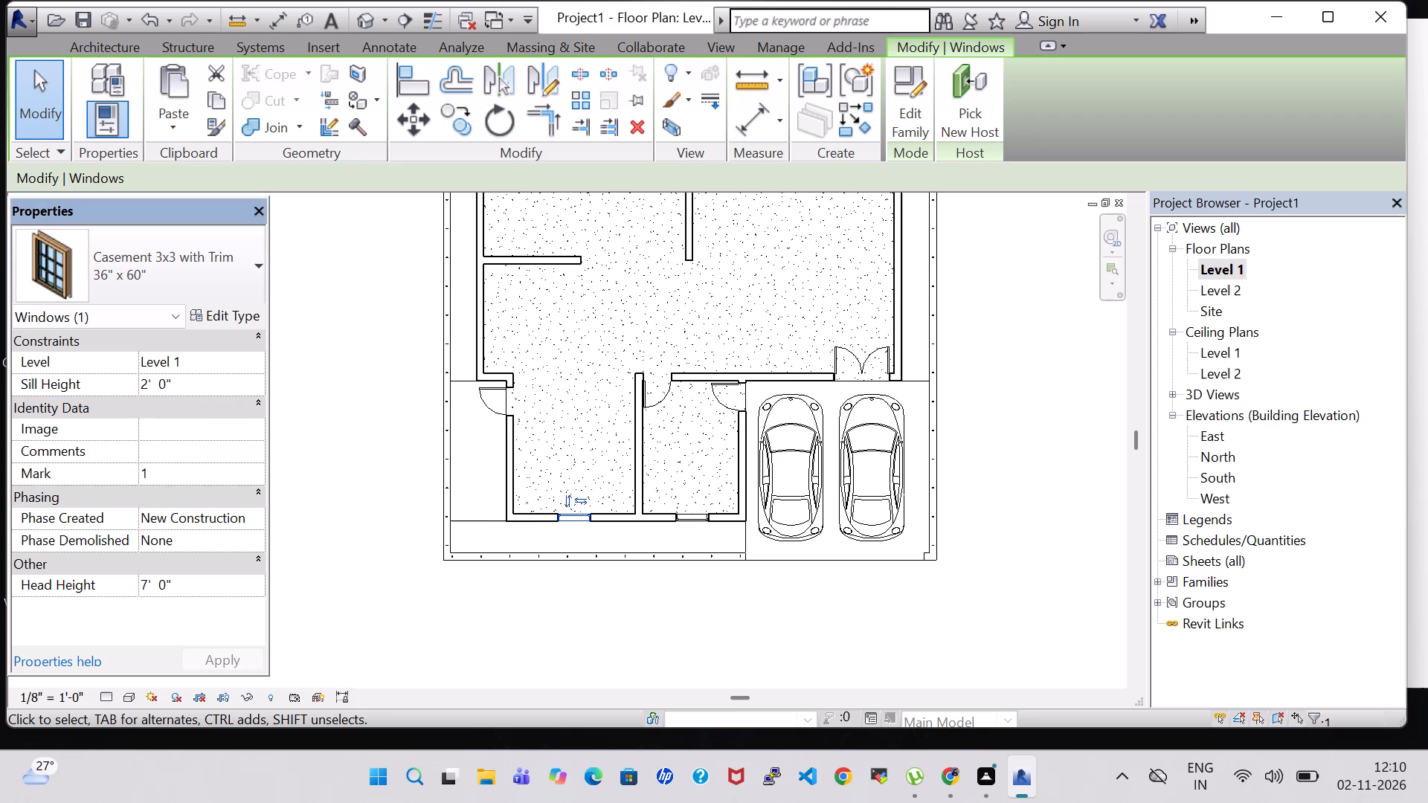
key(BackSpace)
key(3)
key(Return)
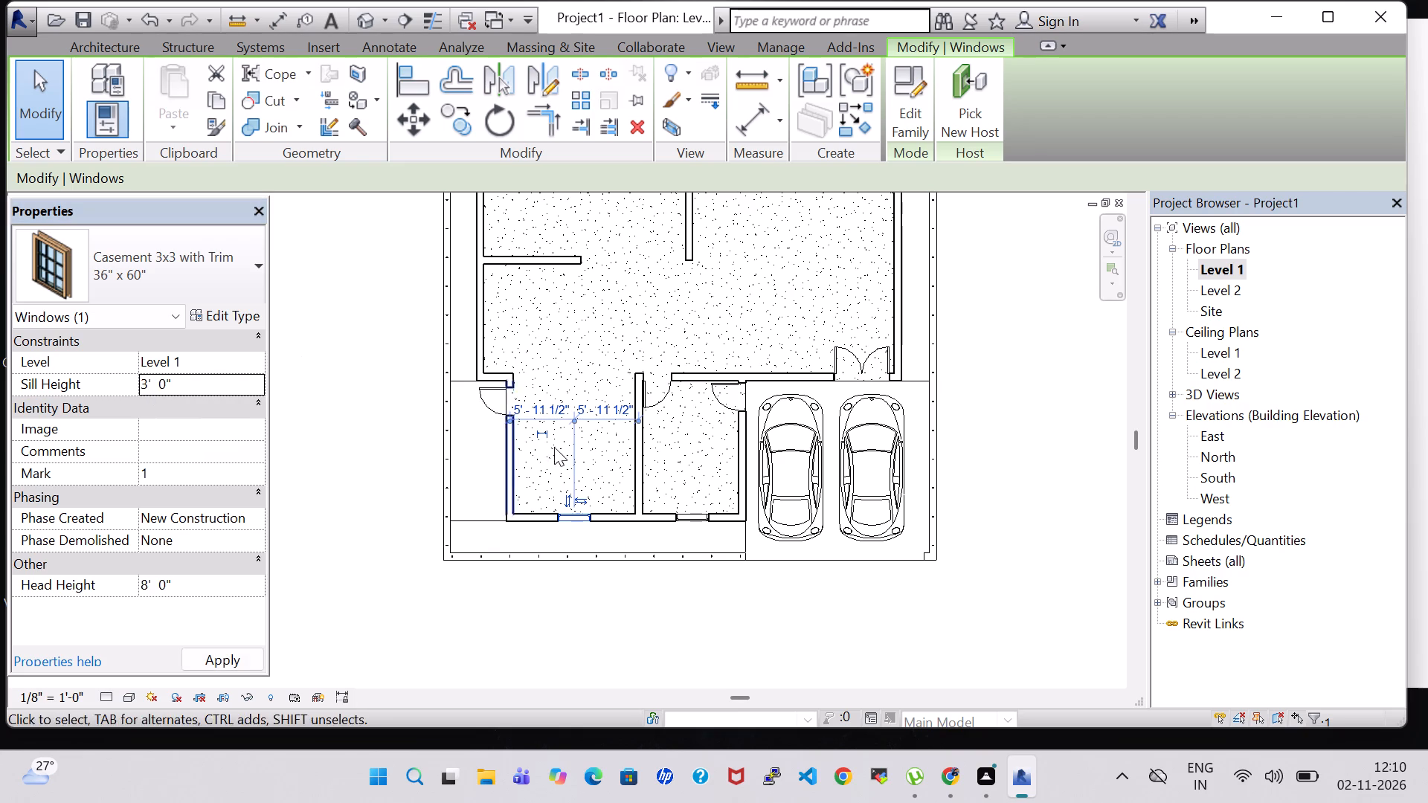
click(700, 511)
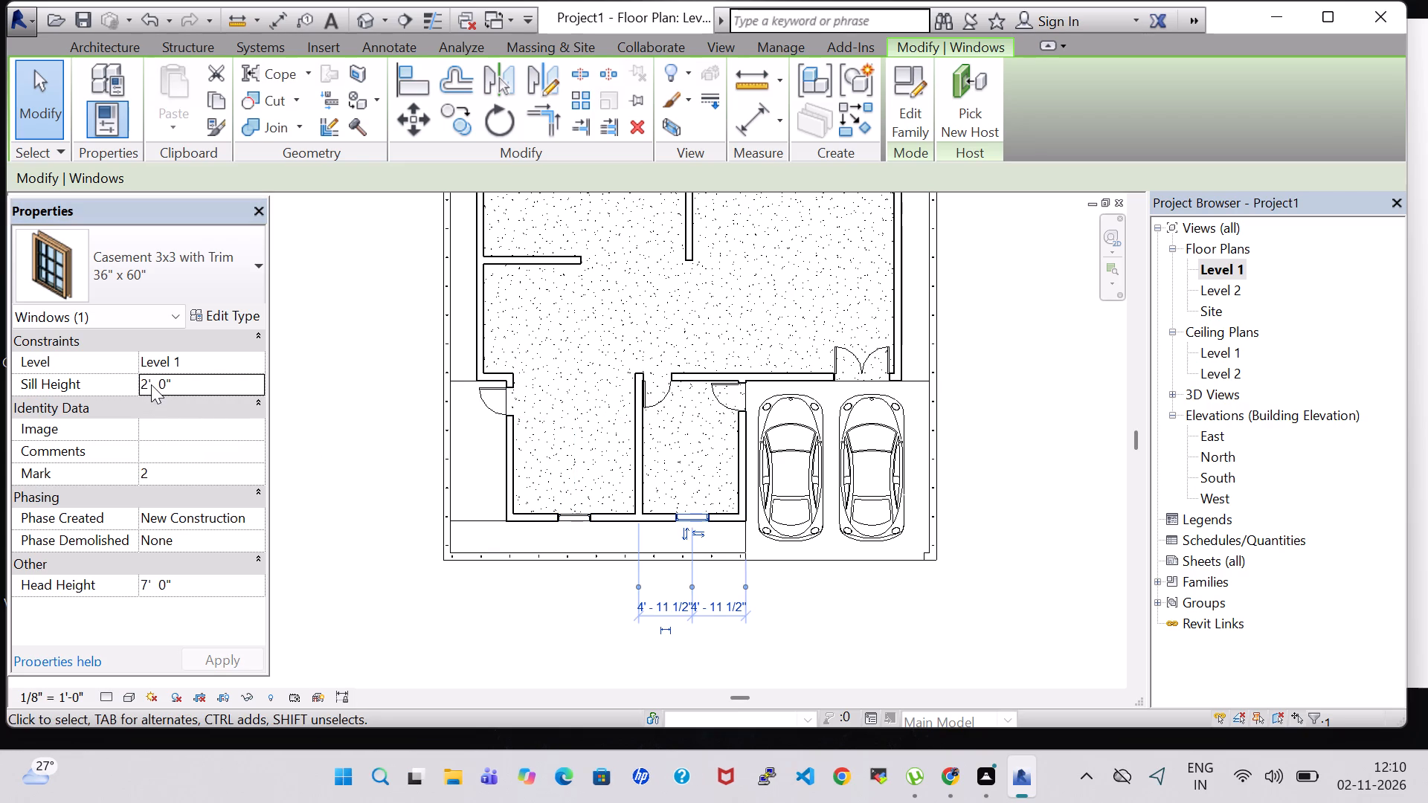
click(151, 384)
key(Left)
key(BackSpace)
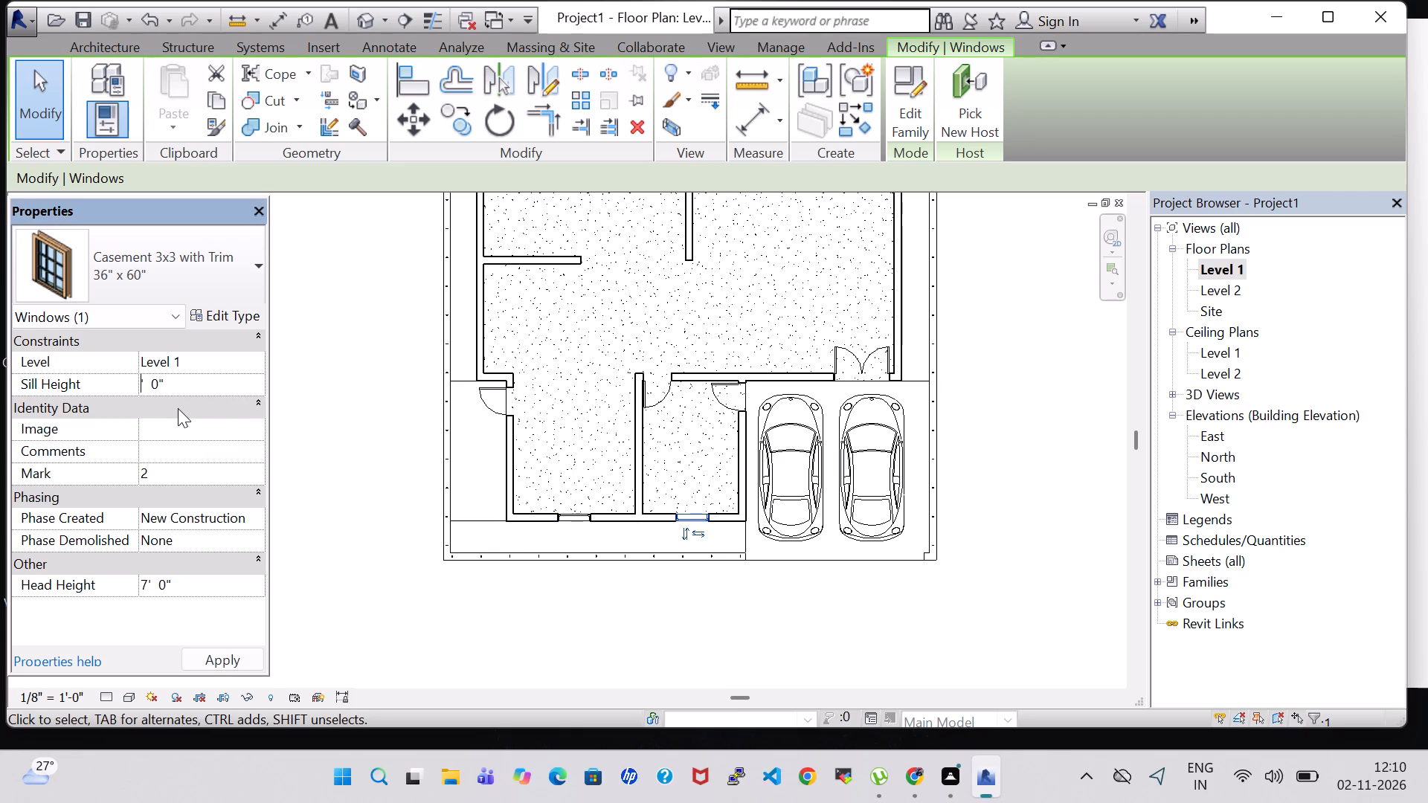
key(3)
key(Return)
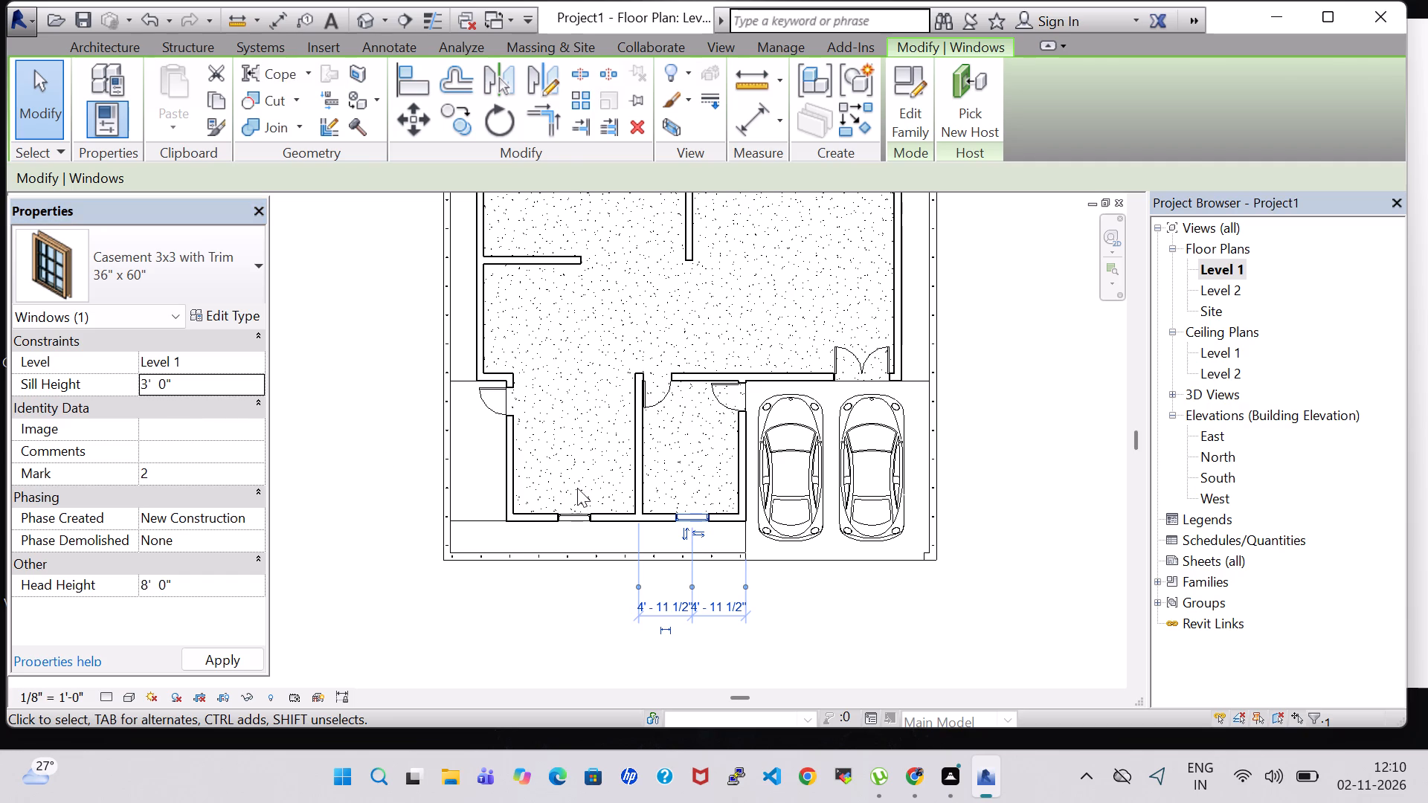
click(562, 590)
Change the 36" x 60" casement window type's width to 4' 0".
click(579, 519)
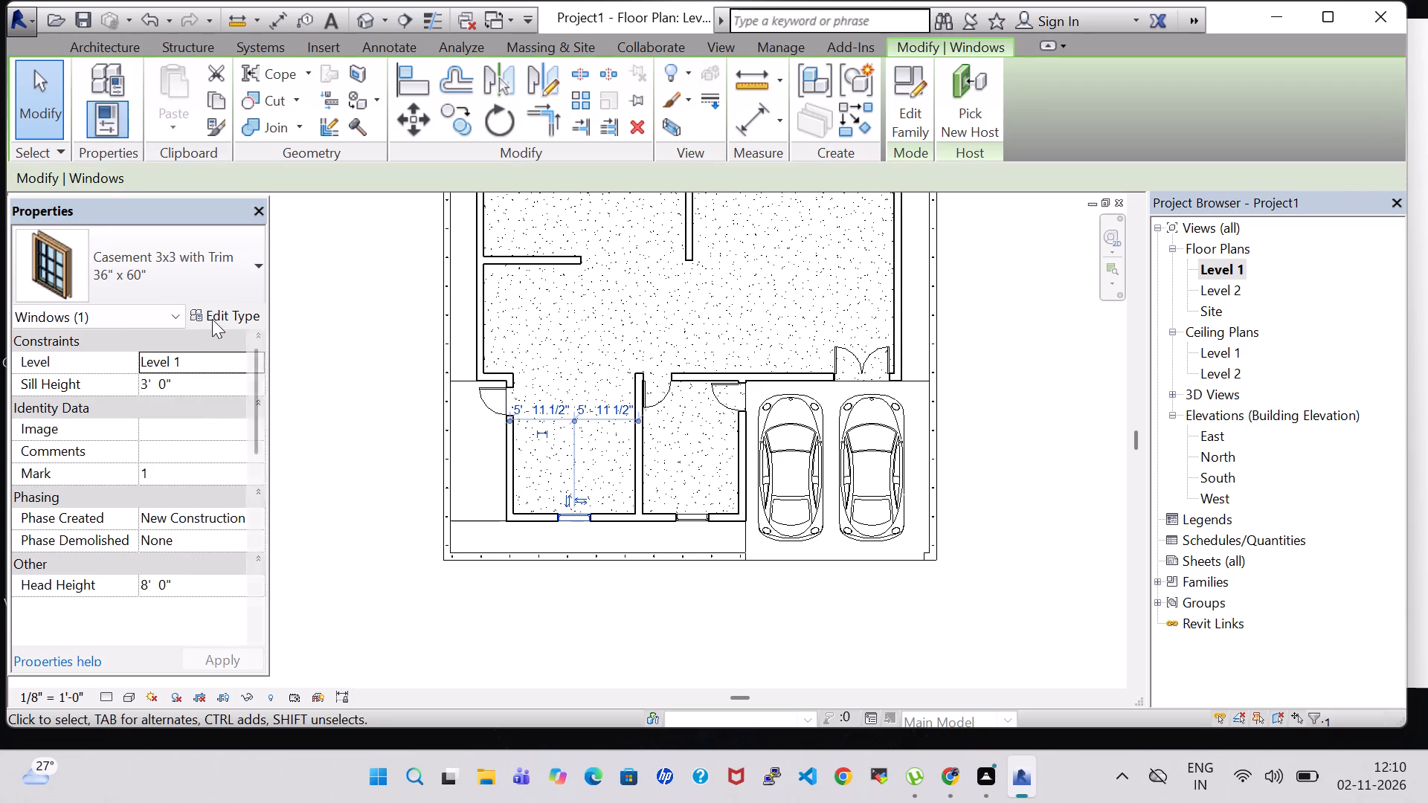
click(212, 319)
scroll(678, 517, down, 1)
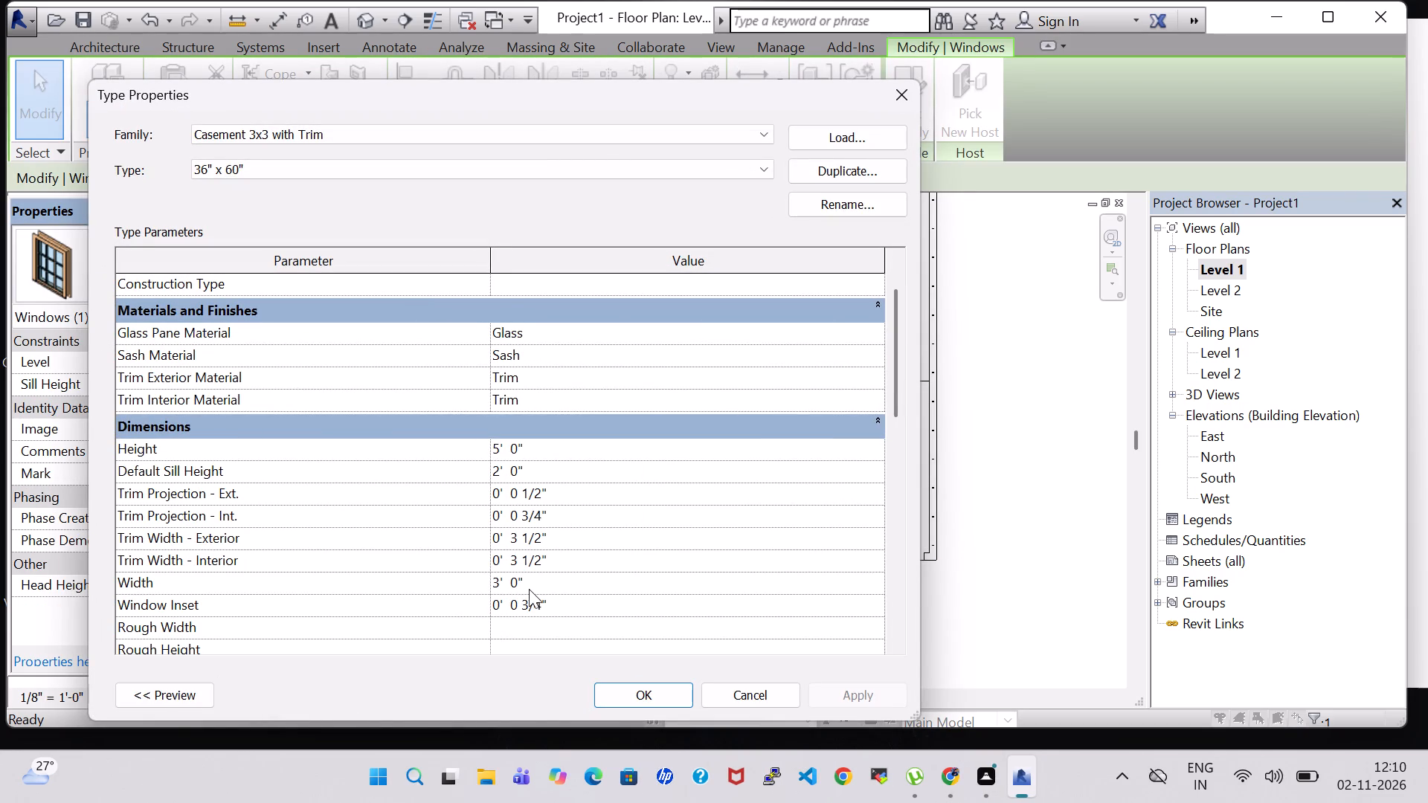
click(503, 583)
key(Left)
key(BackSpace)
key(4)
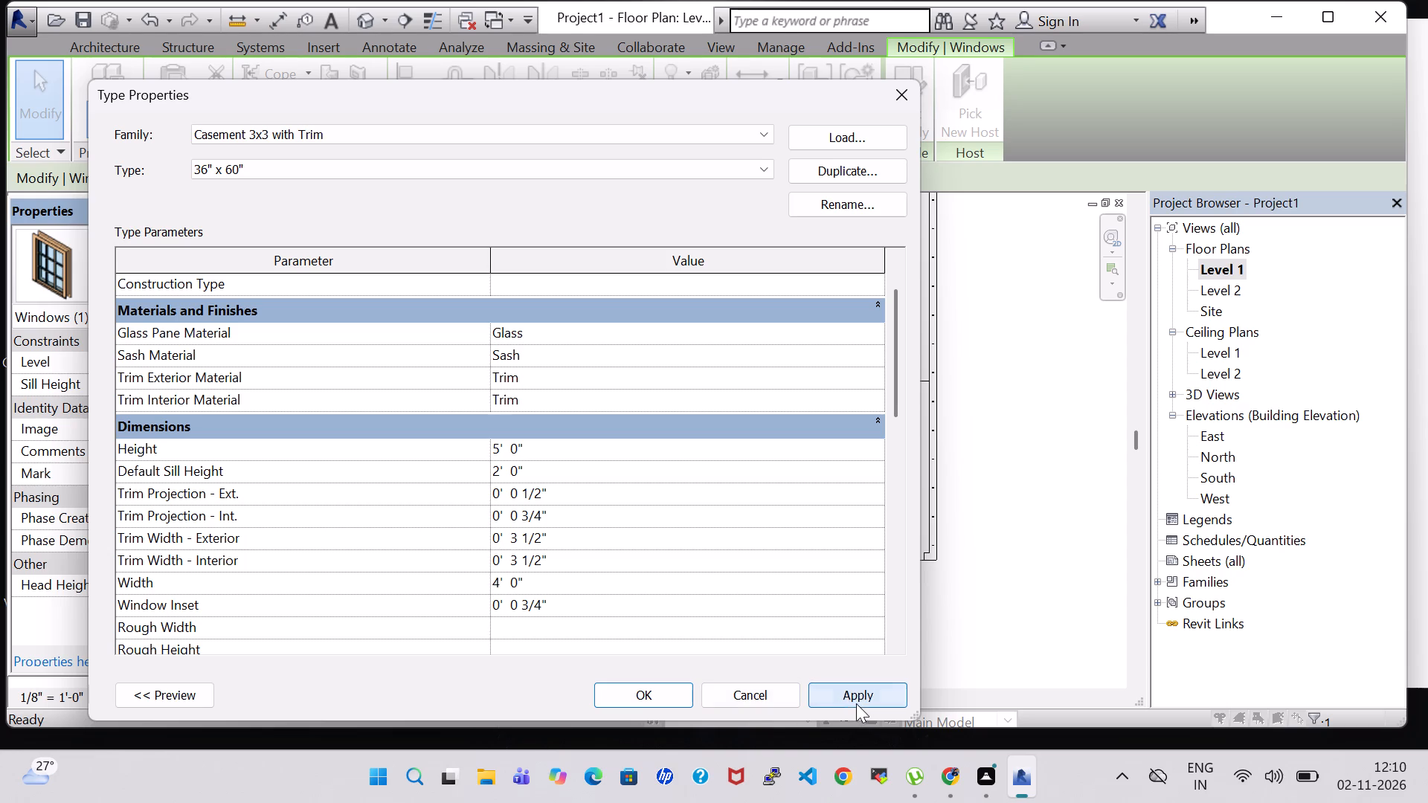
click(856, 703)
click(660, 691)
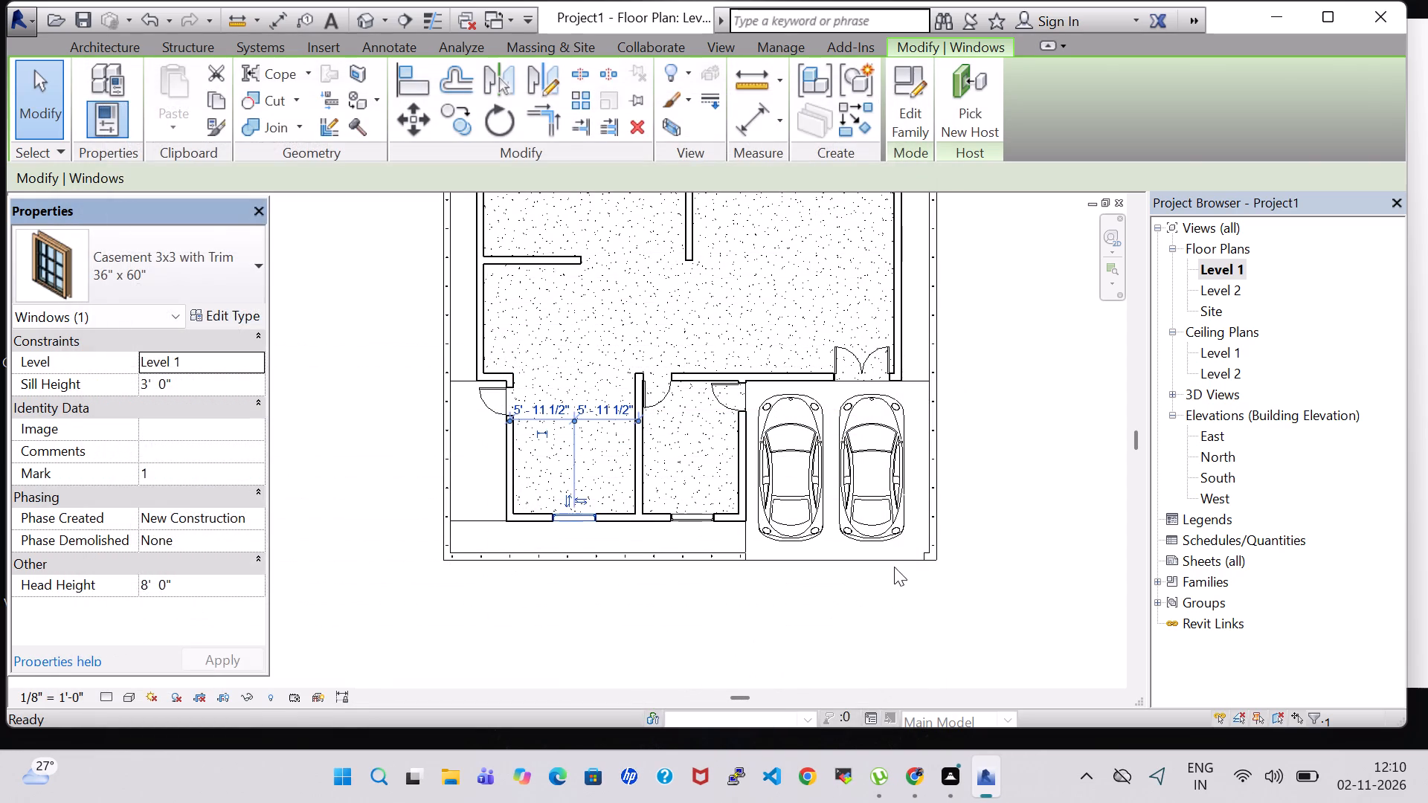
click(912, 587)
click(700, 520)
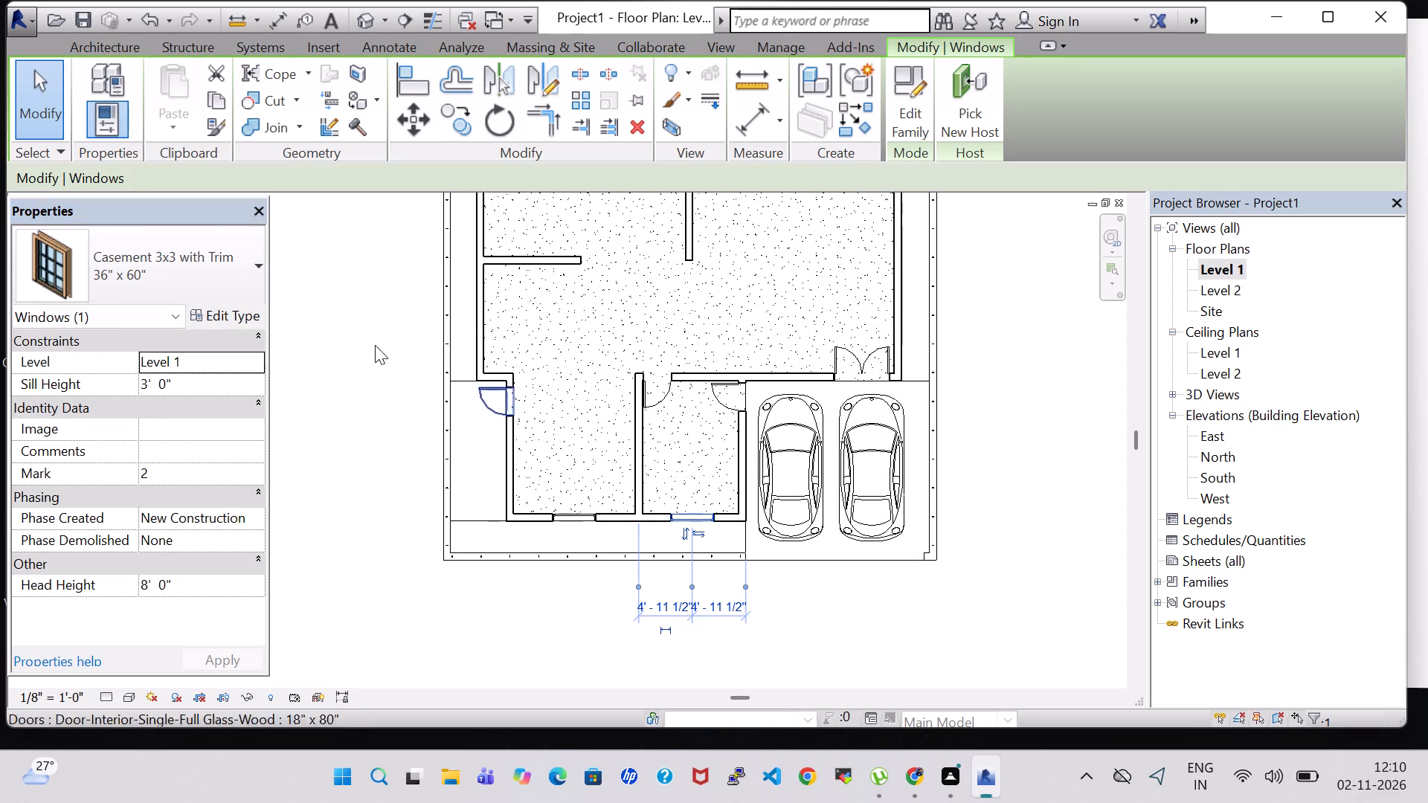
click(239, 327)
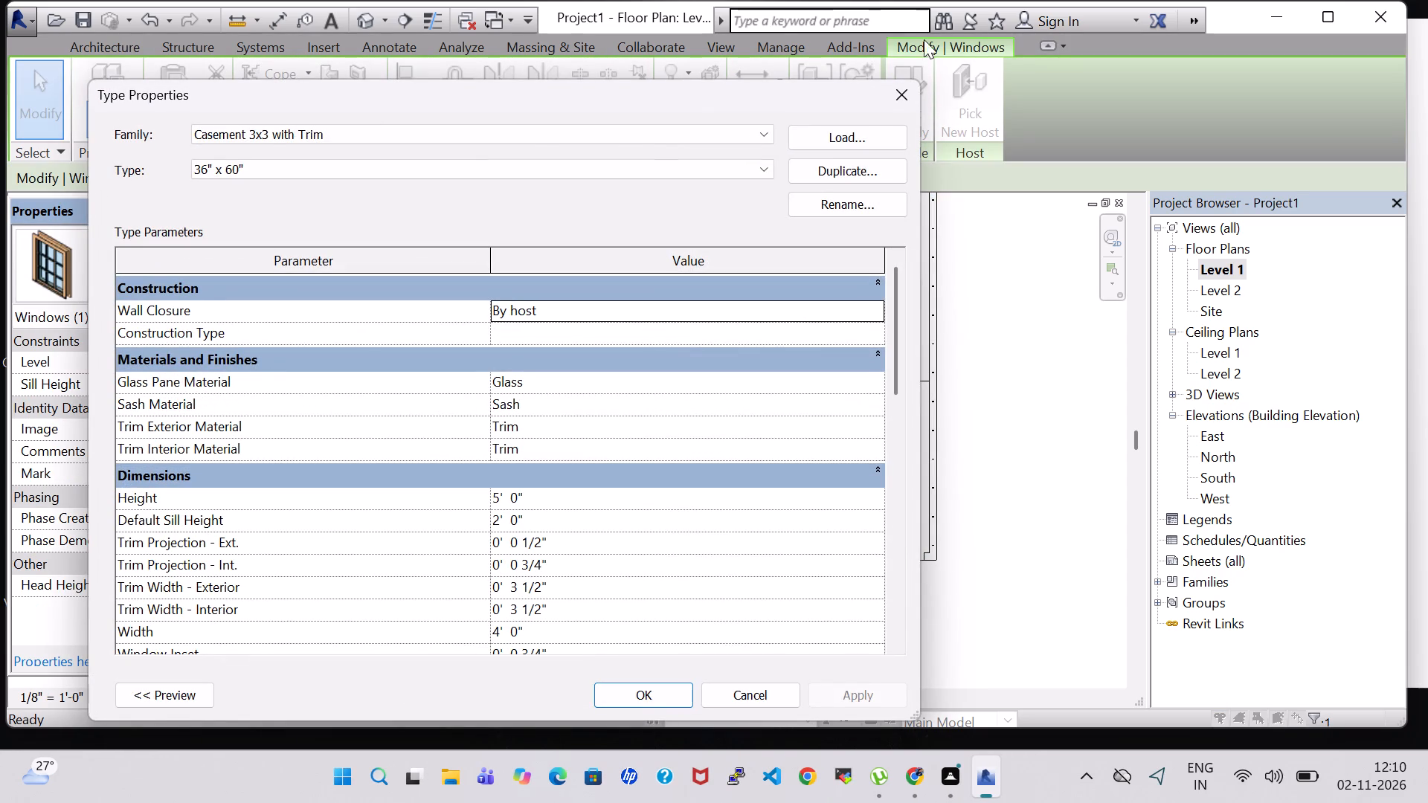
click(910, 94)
Place a 36" x 60" casement window in the wall north of the parking, about 6' 7" west of the double door's centre.
click(116, 56)
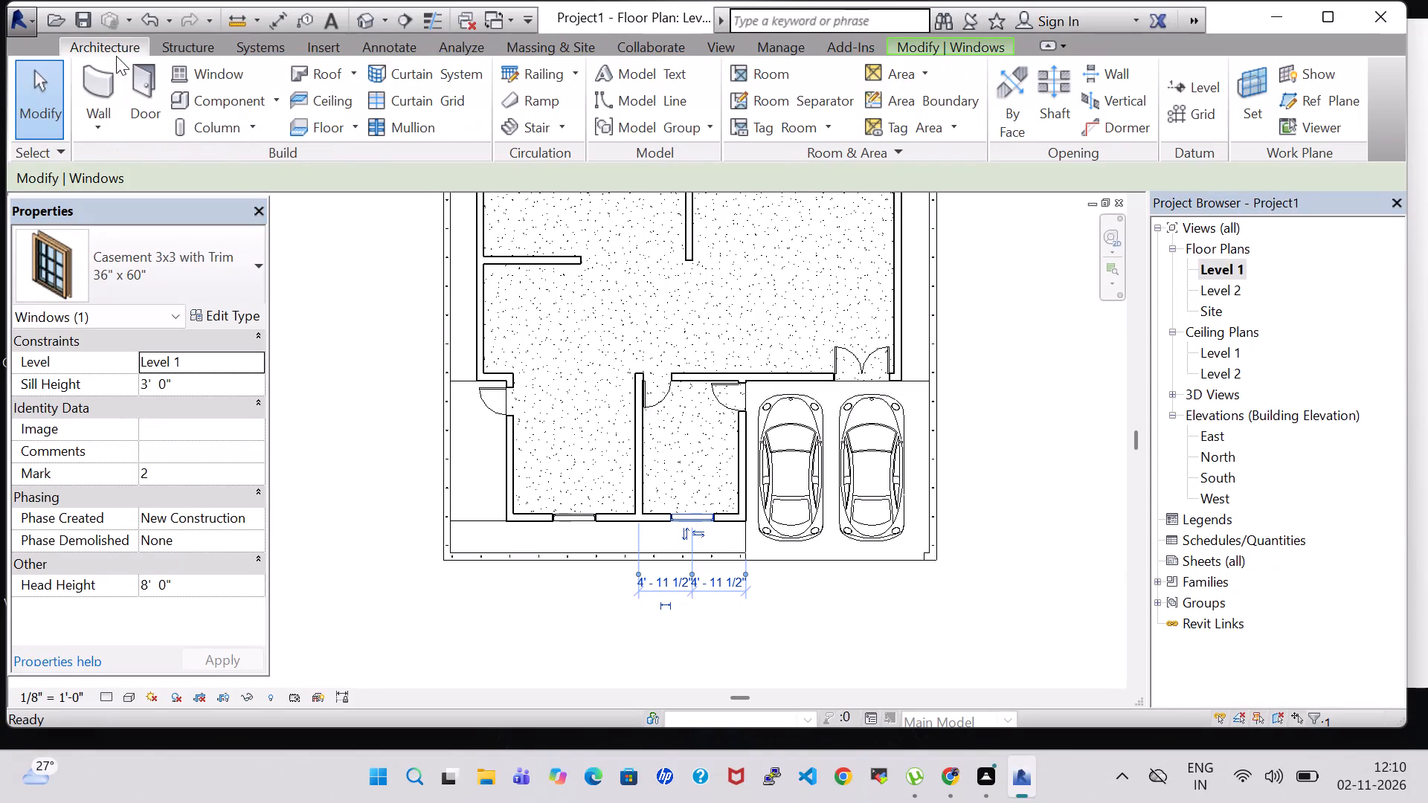
click(204, 64)
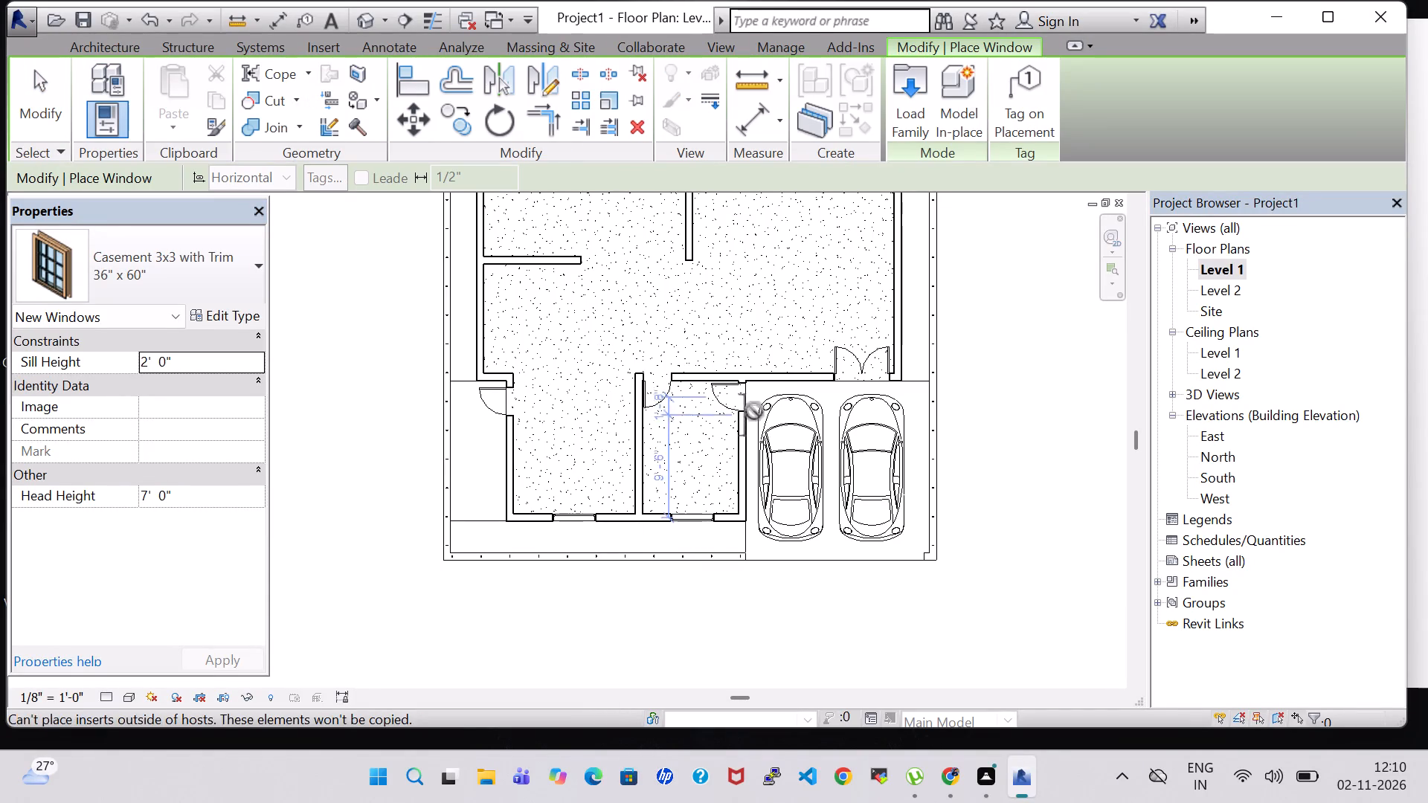
click(791, 379)
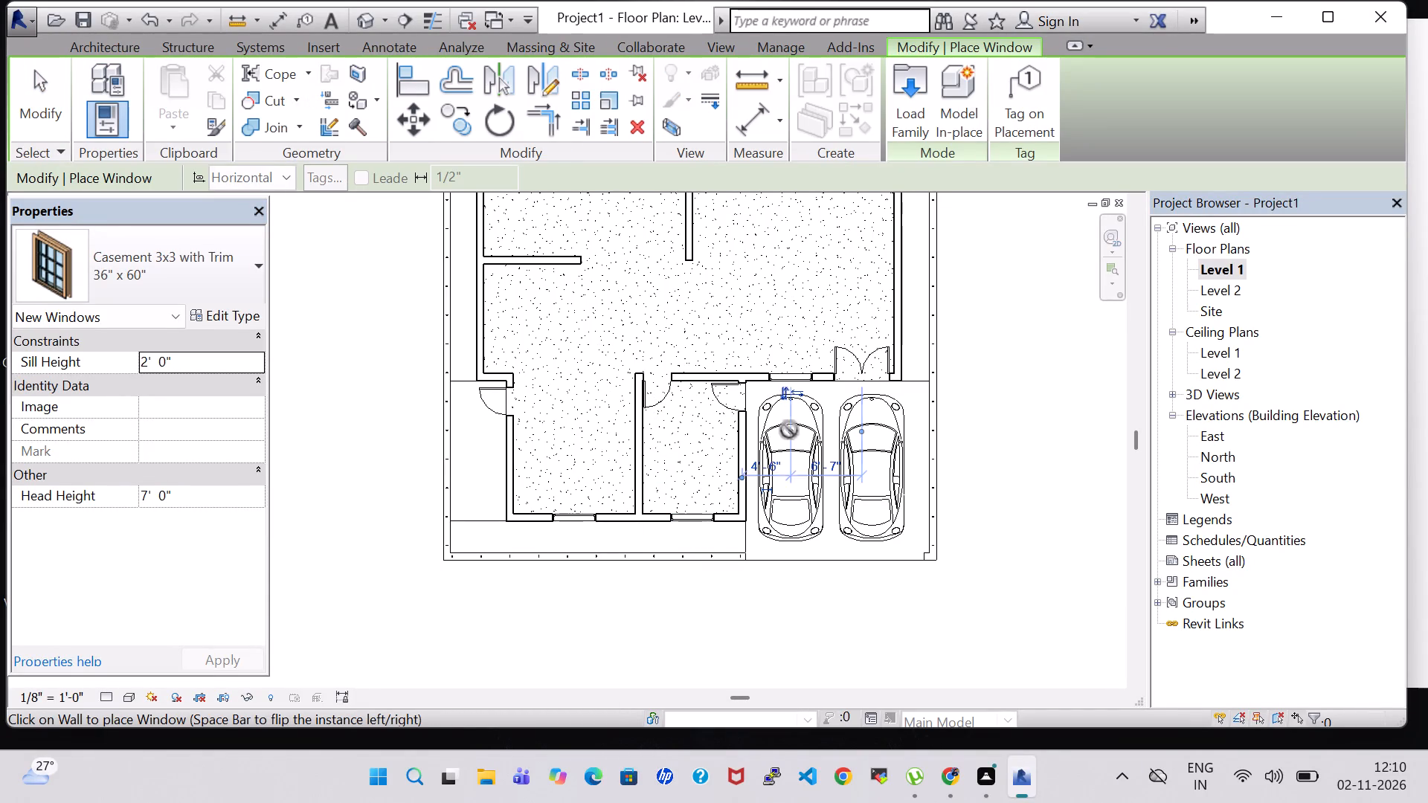
middle_drag(635, 491, 649, 541)
key(Escape)
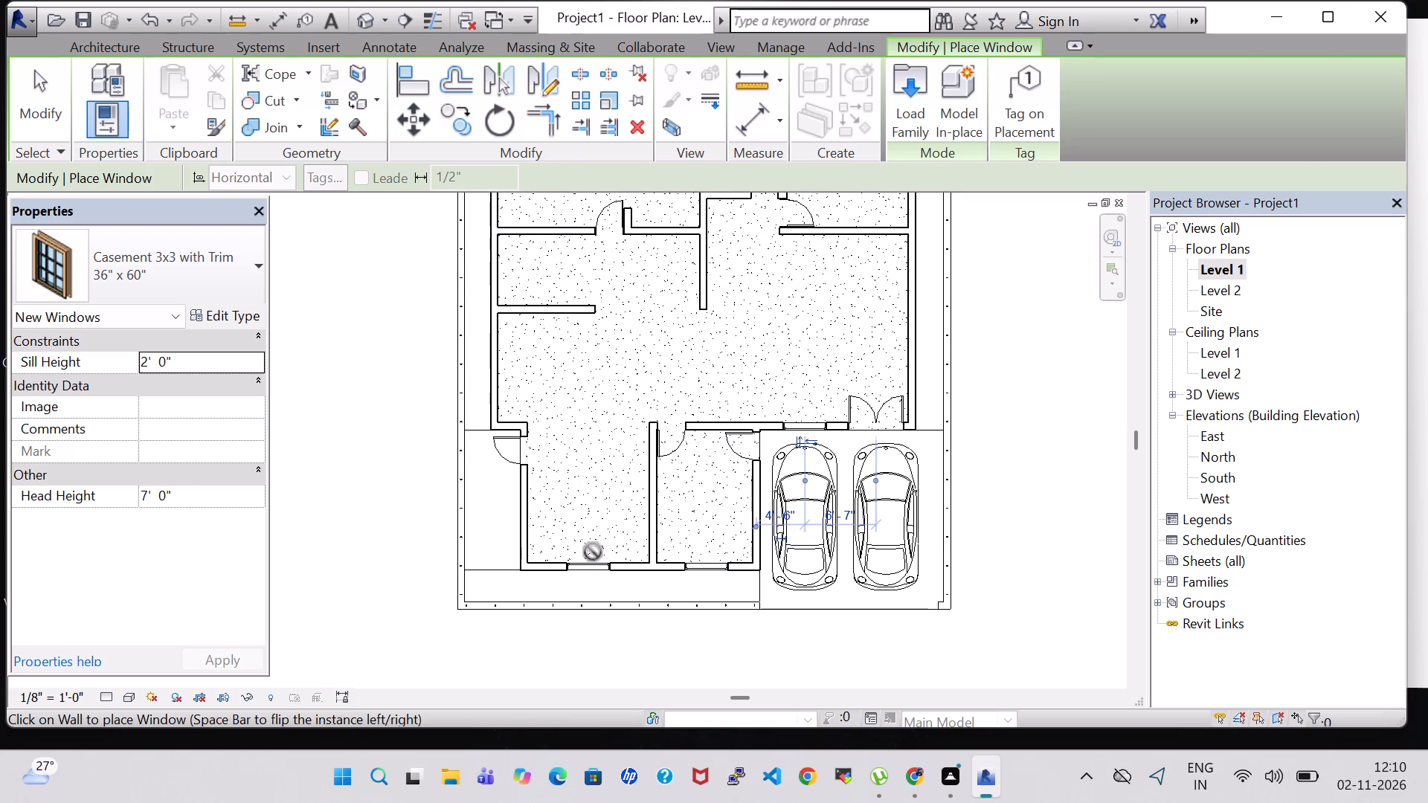
key(Escape)
Delete the window in the south wall of the western front room.
click(595, 558)
key(Delete)
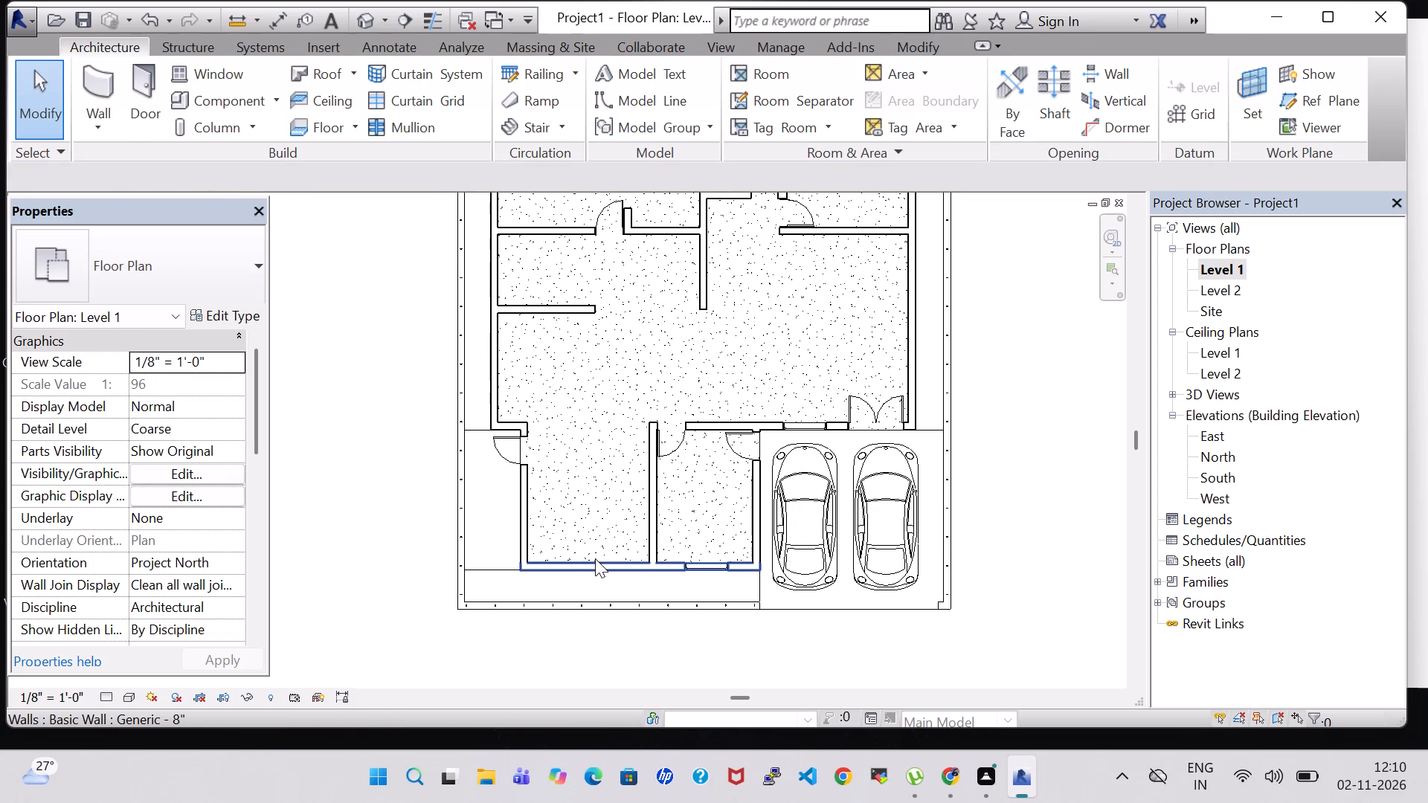
Place a 36" x 60" casement window in the hall's west wall, centred between the partition stub and the south-west corner.
click(222, 77)
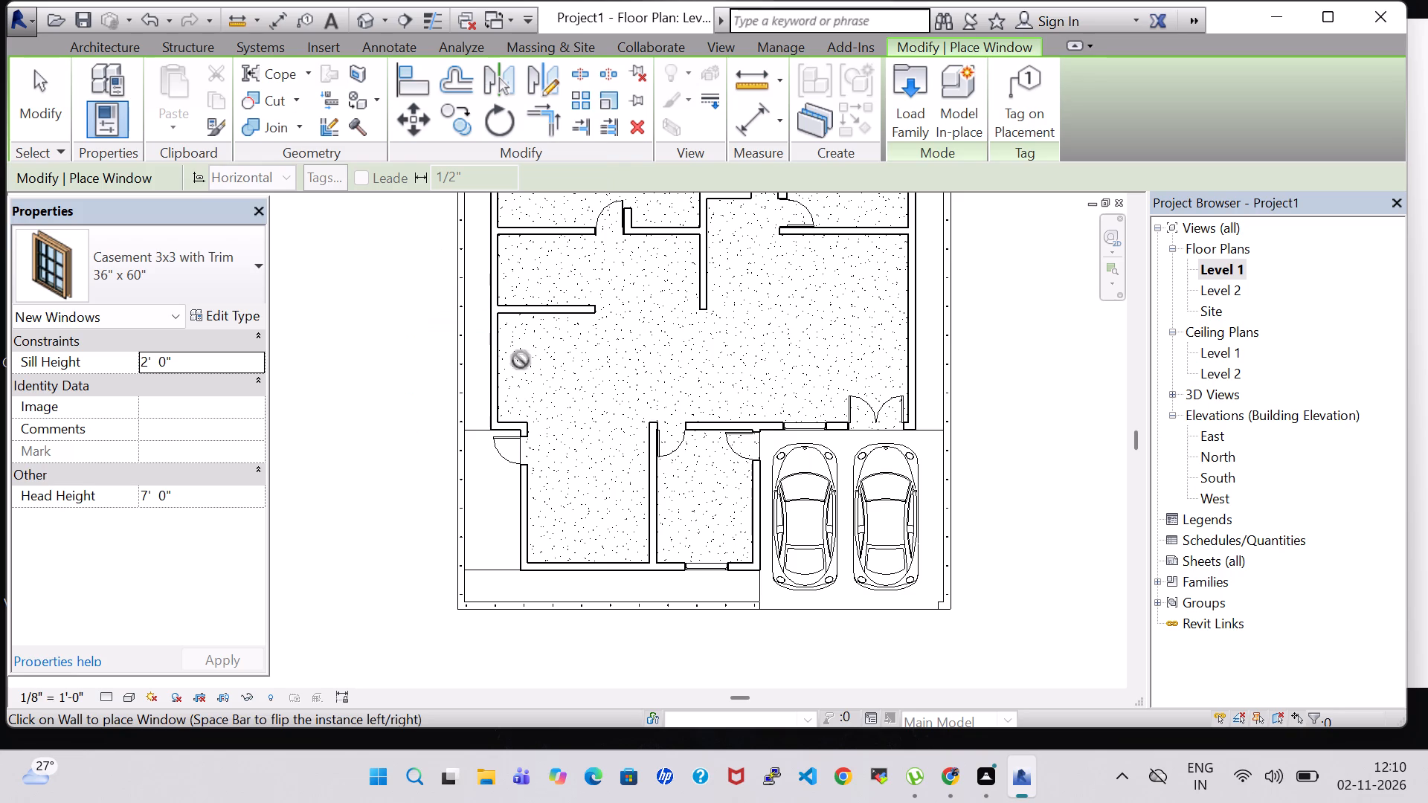
click(489, 367)
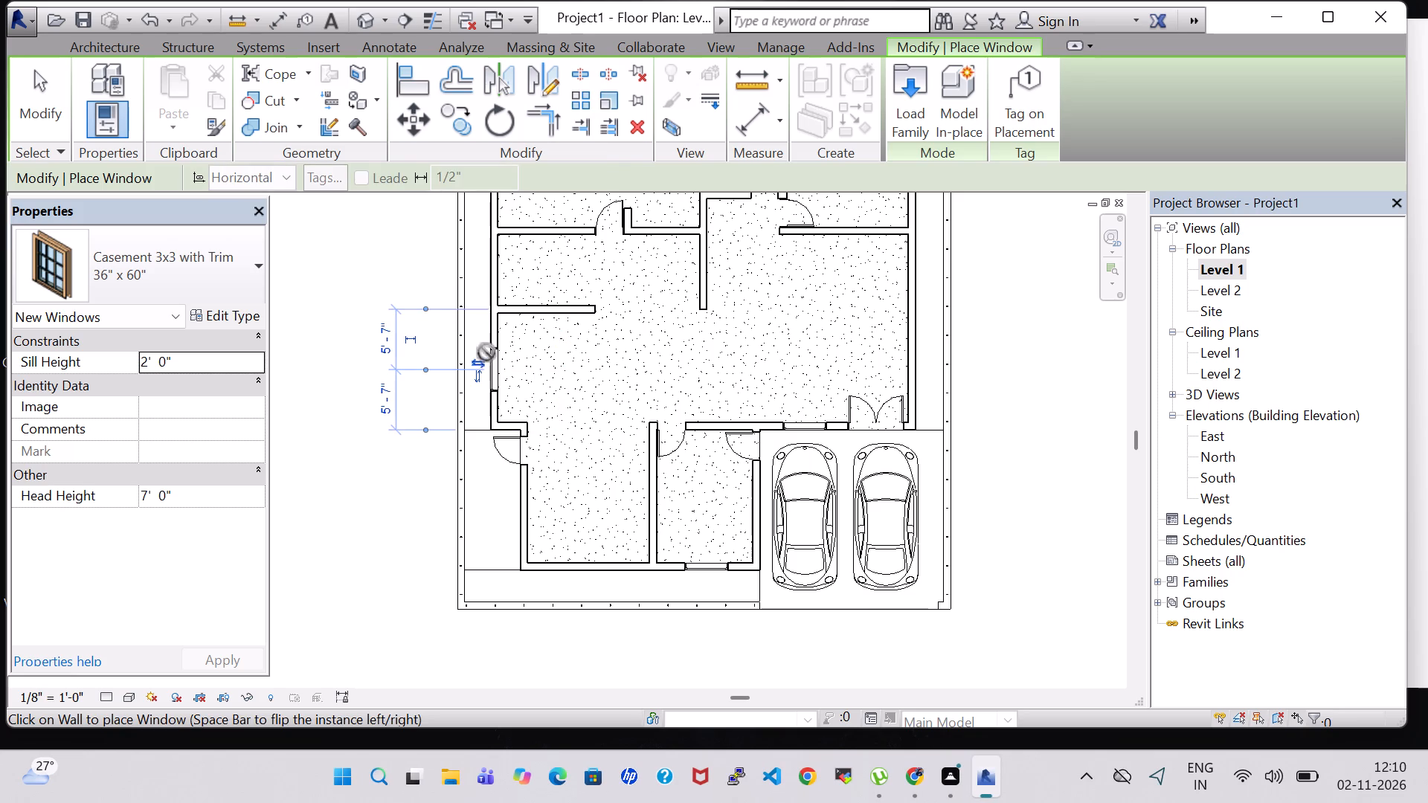
Place a casement window with a 3' 0" sill height, centred in the west wall of the north-west room.
middle_drag(479, 247, 479, 279)
middle_click(480, 282)
middle_drag(480, 291, 480, 381)
middle_drag(480, 392, 482, 429)
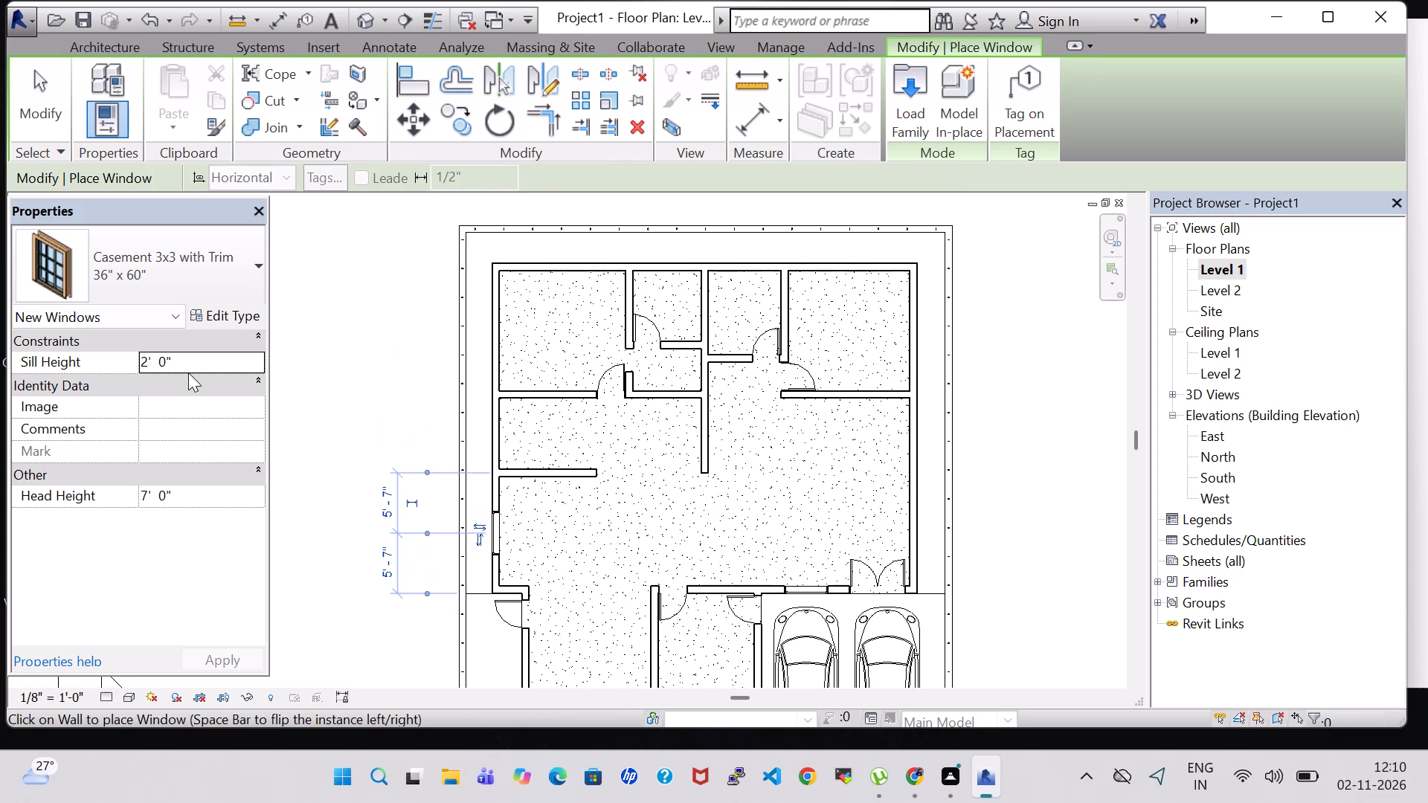
click(149, 364)
key(BackSpace)
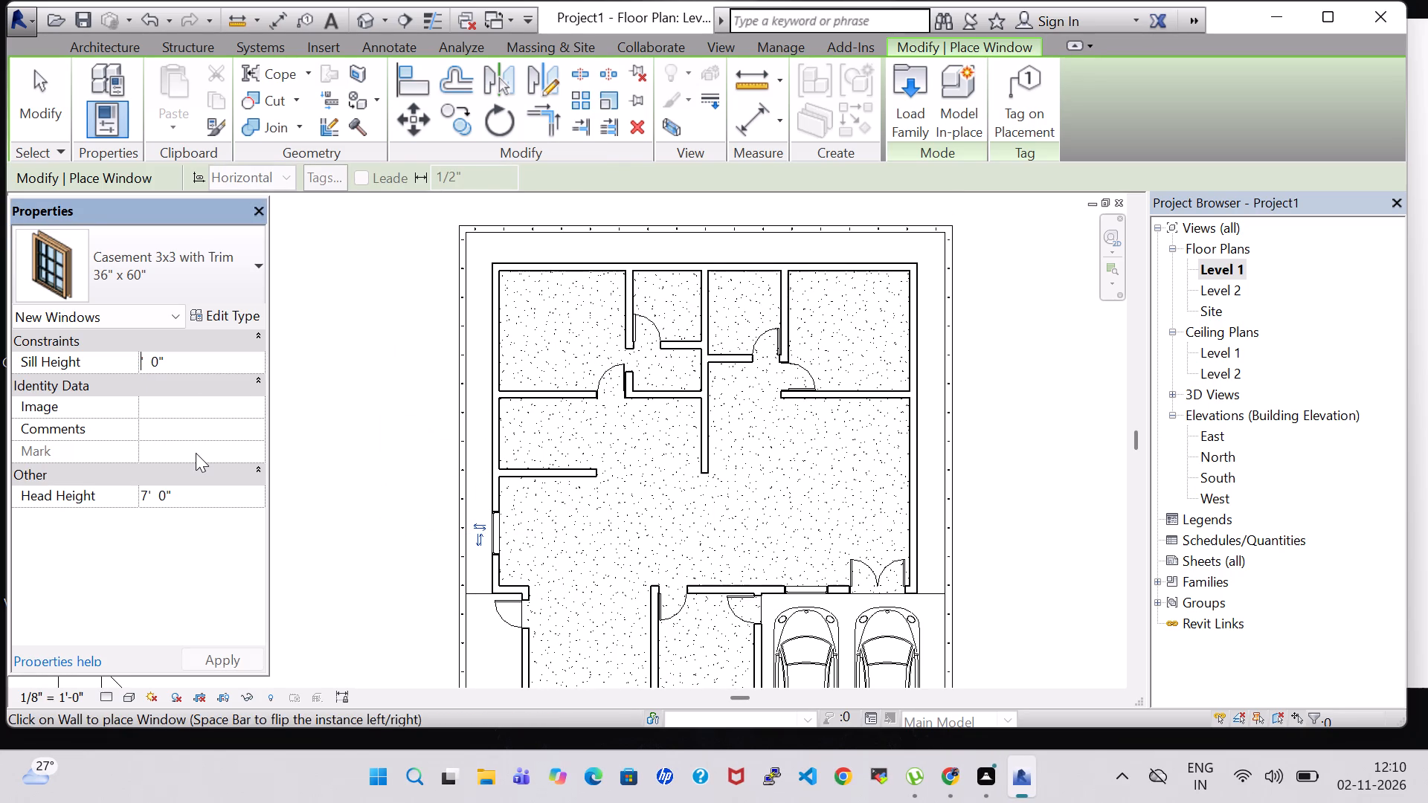
key(3)
key(Return)
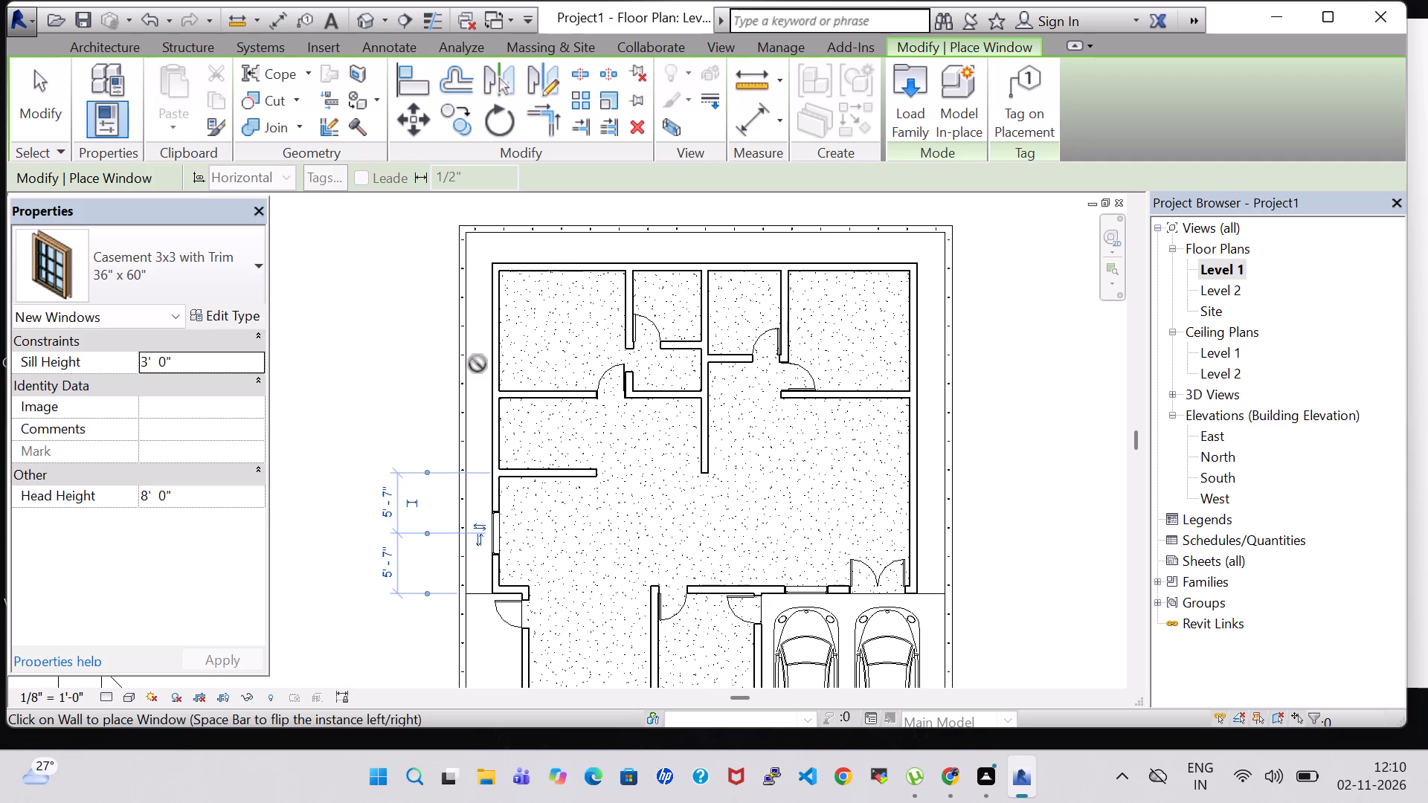
key(Escape)
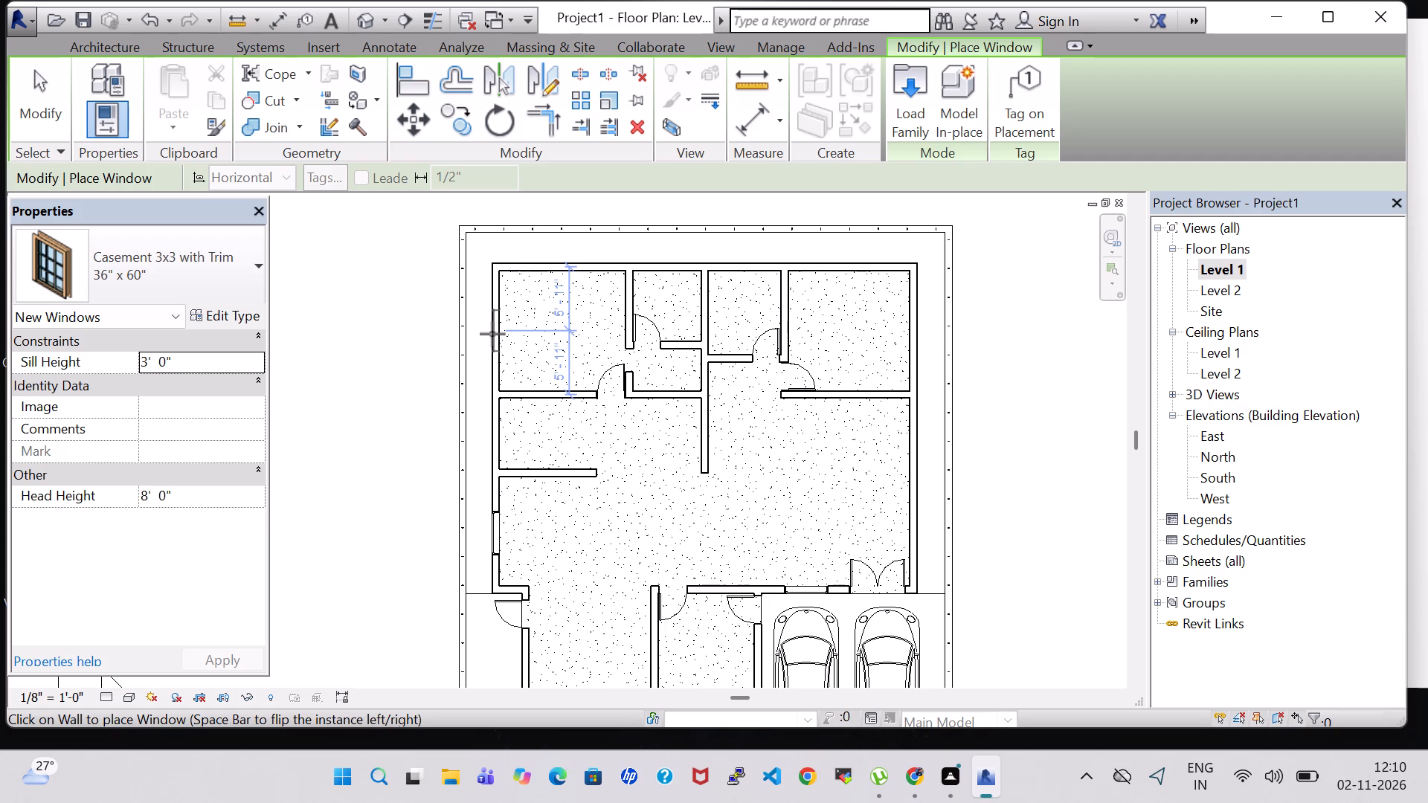
click(492, 334)
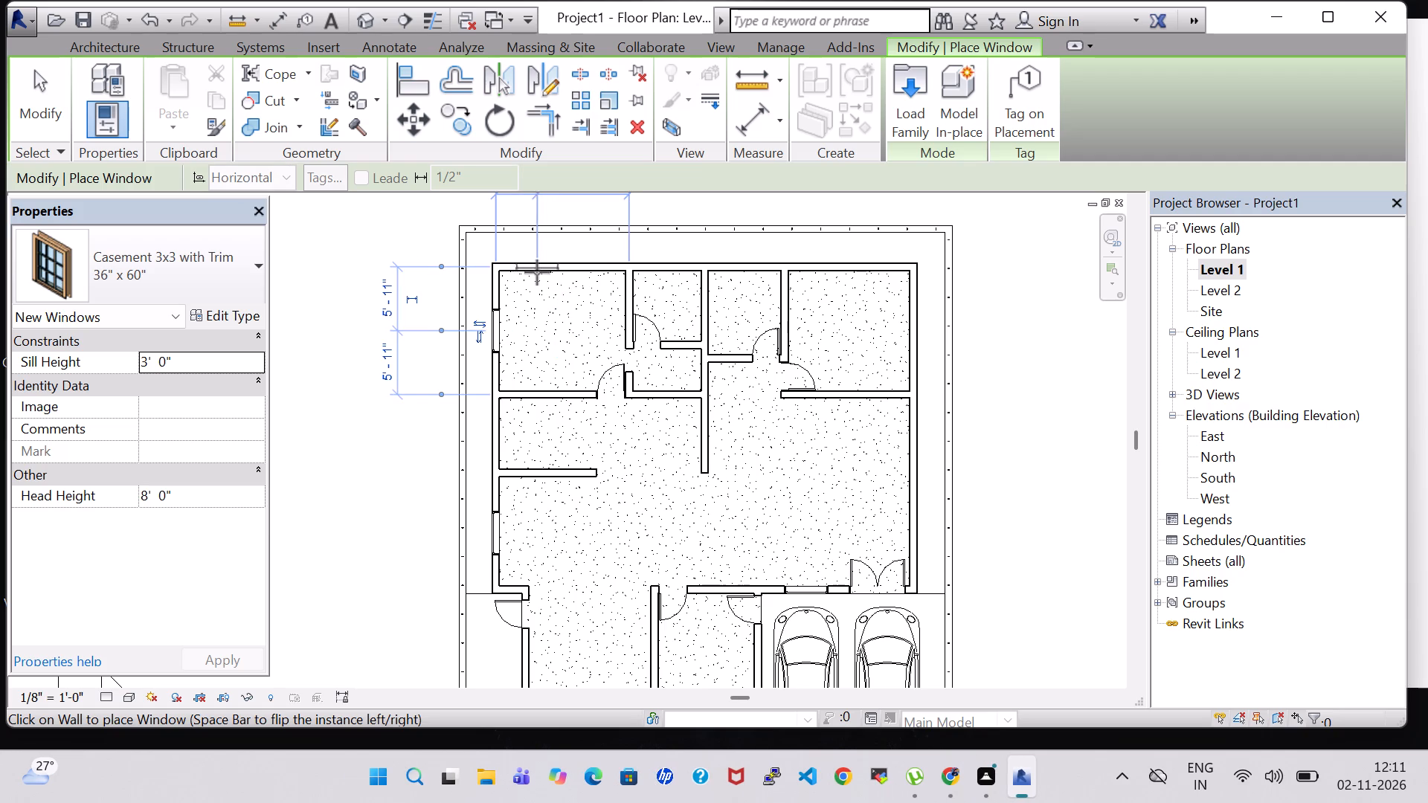
Place 36" x 60" casement windows in the north walls of the north-west and north-east rooms and the north-east room's east wall.
click(566, 259)
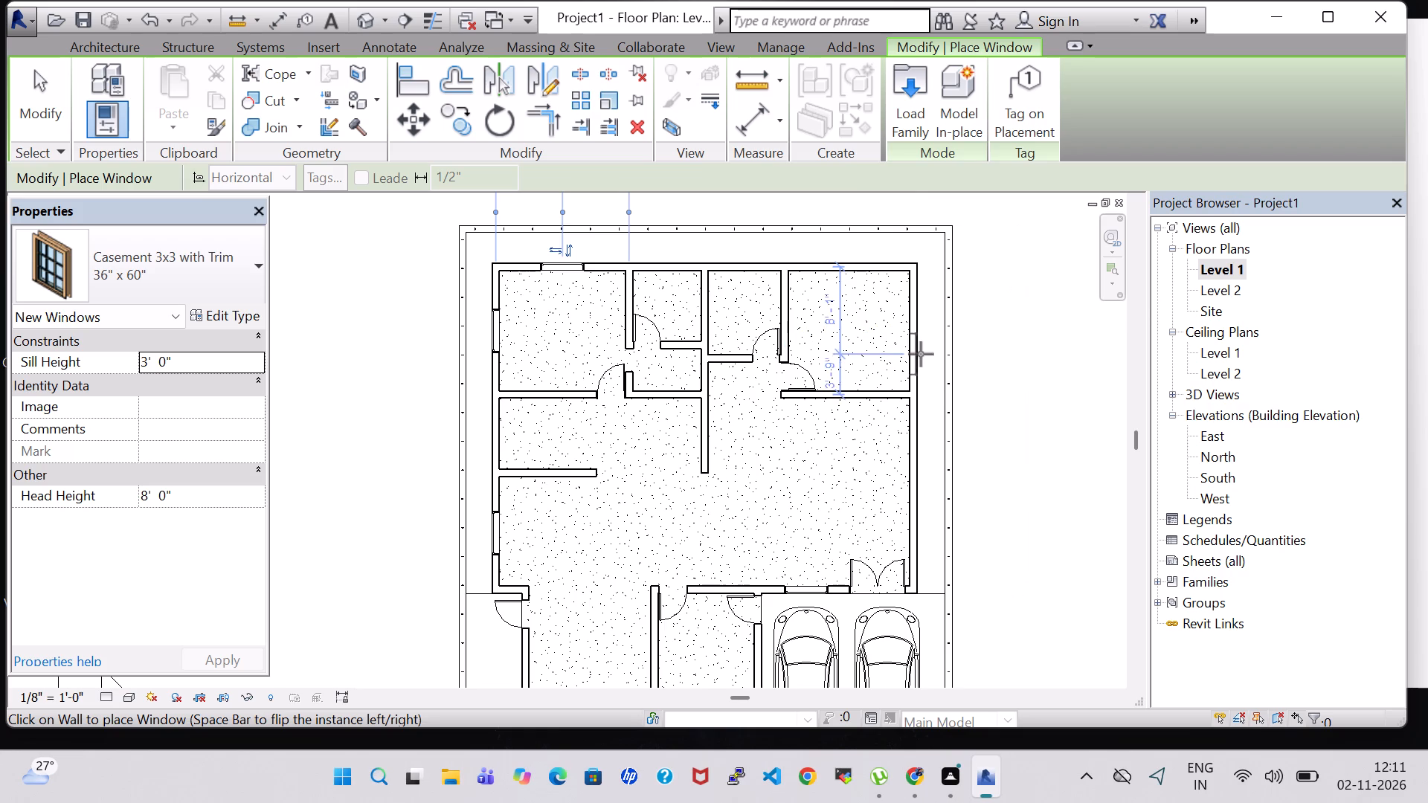
click(846, 263)
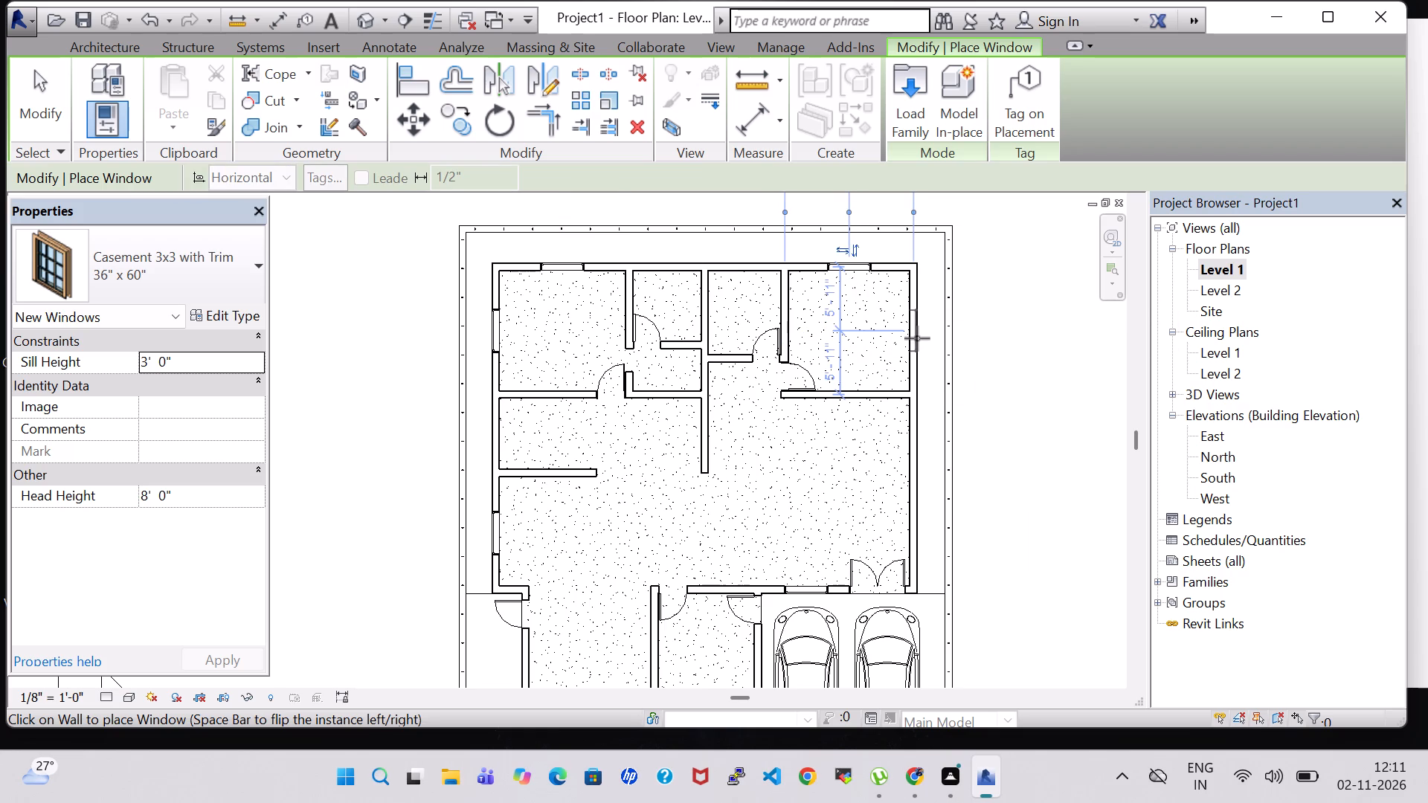
click(917, 344)
key(Escape)
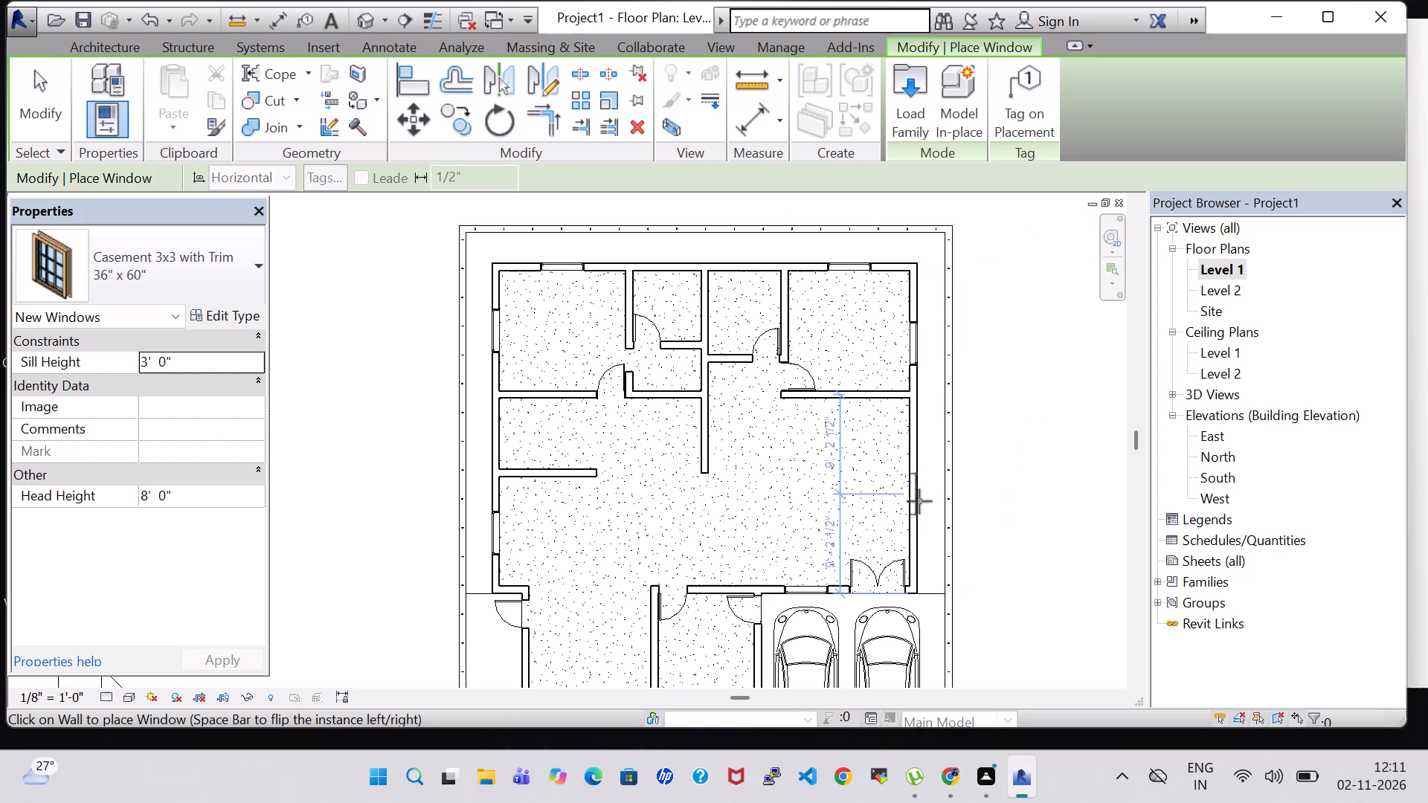
Place two 36" x 60" casement windows in the hall's east wall, 9' 0" apart, the northern one 3' 1" from the partition.
click(915, 428)
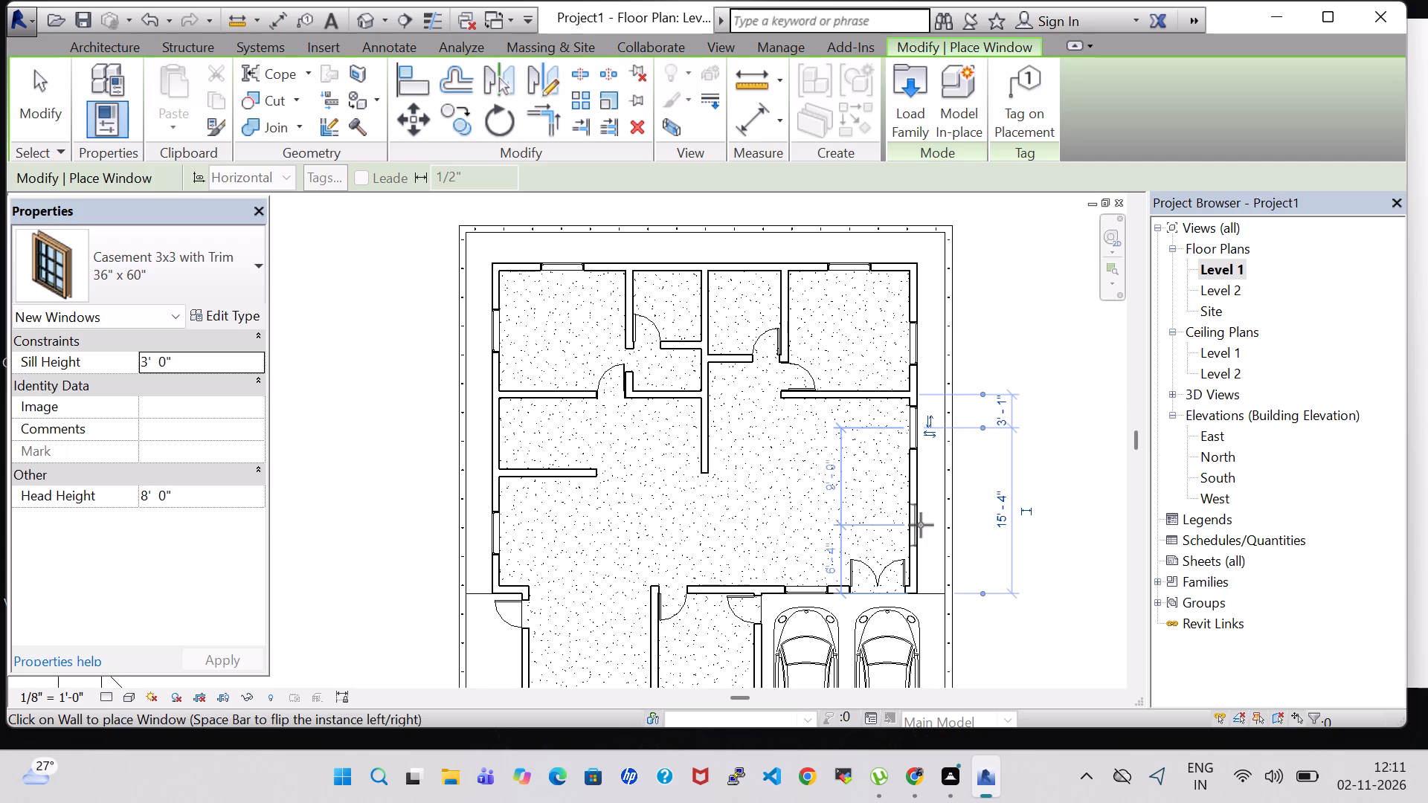
click(921, 525)
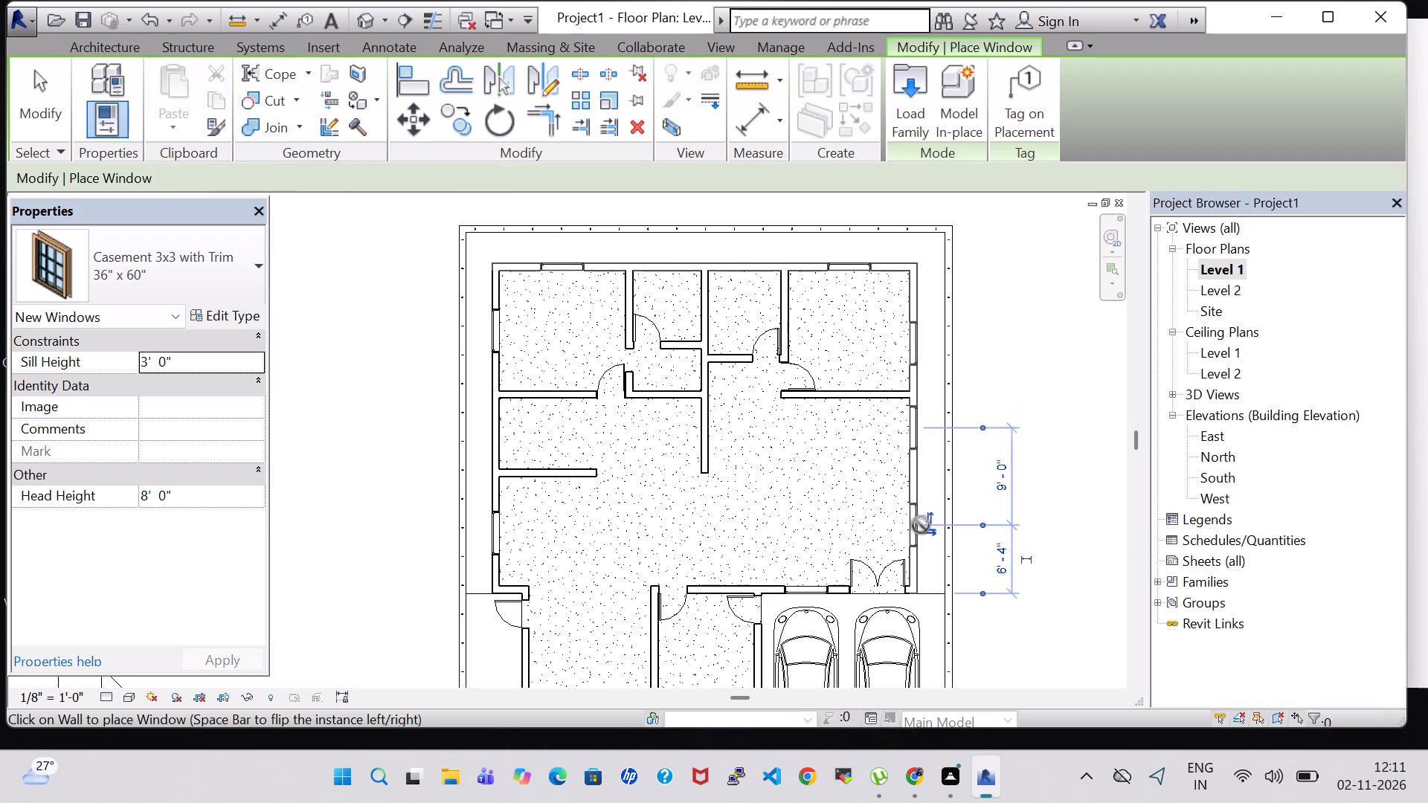
key(Escape)
key(Escape)
key(Escape)
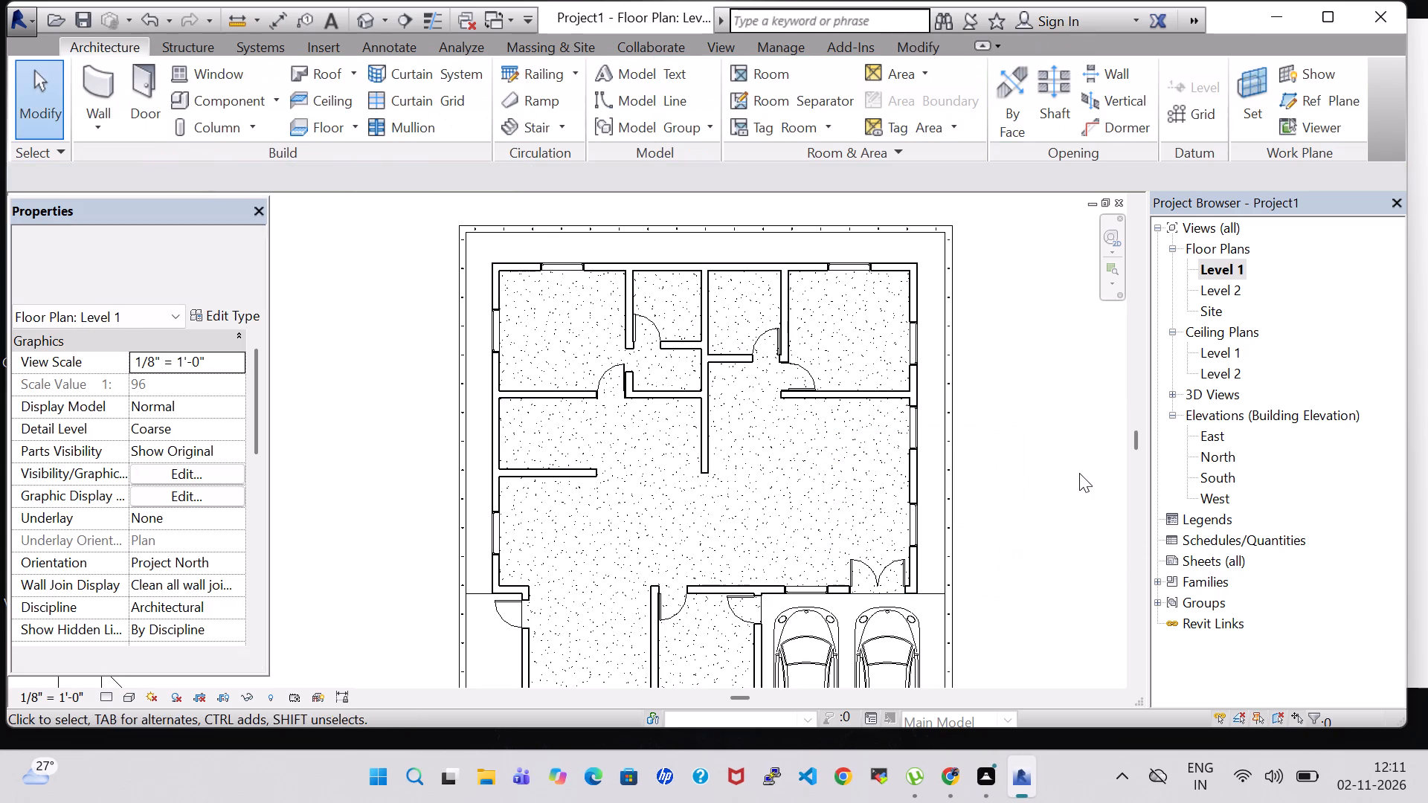
key(Escape)
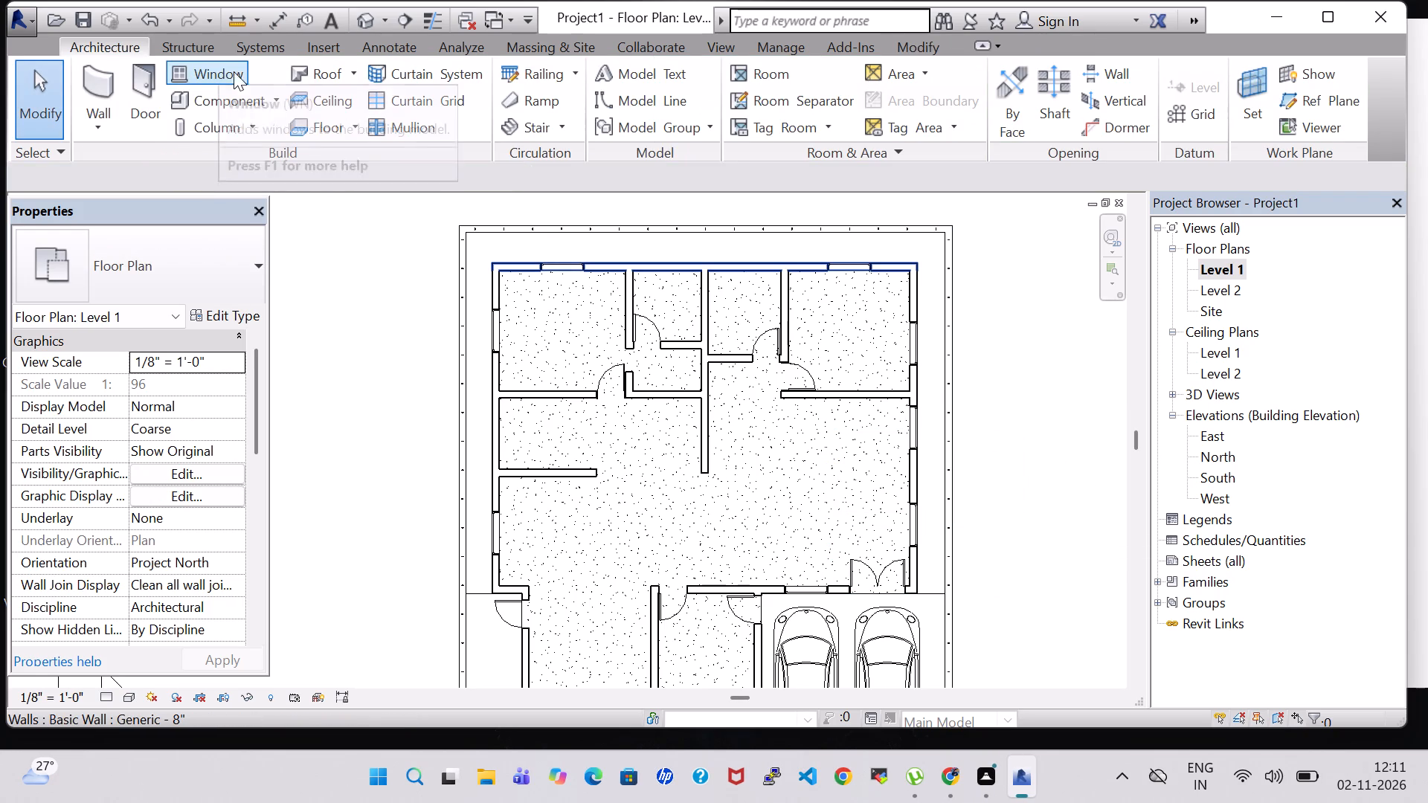
Load the Casement Dbl with Trim window family from the Windows folder of the US Imperial library.
click(235, 71)
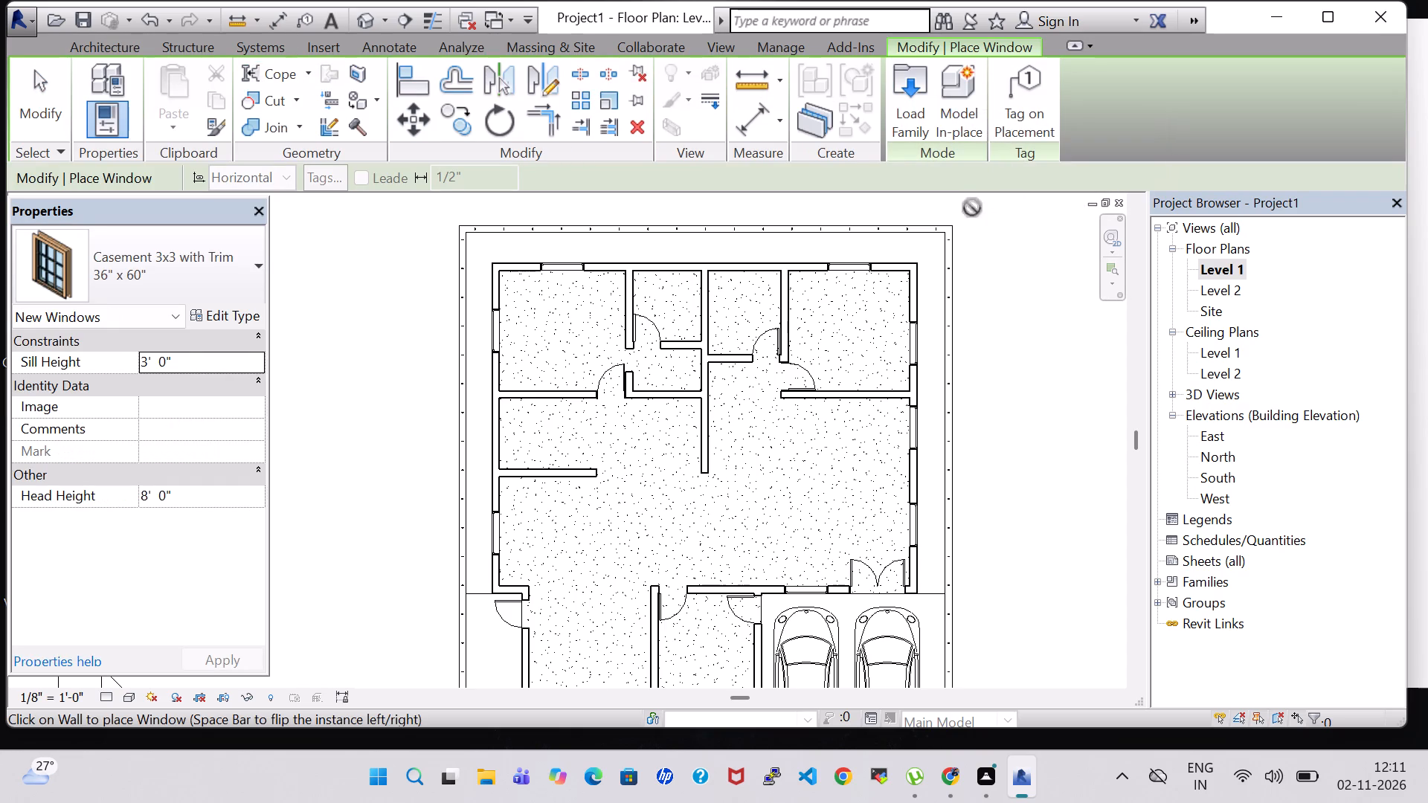
click(903, 128)
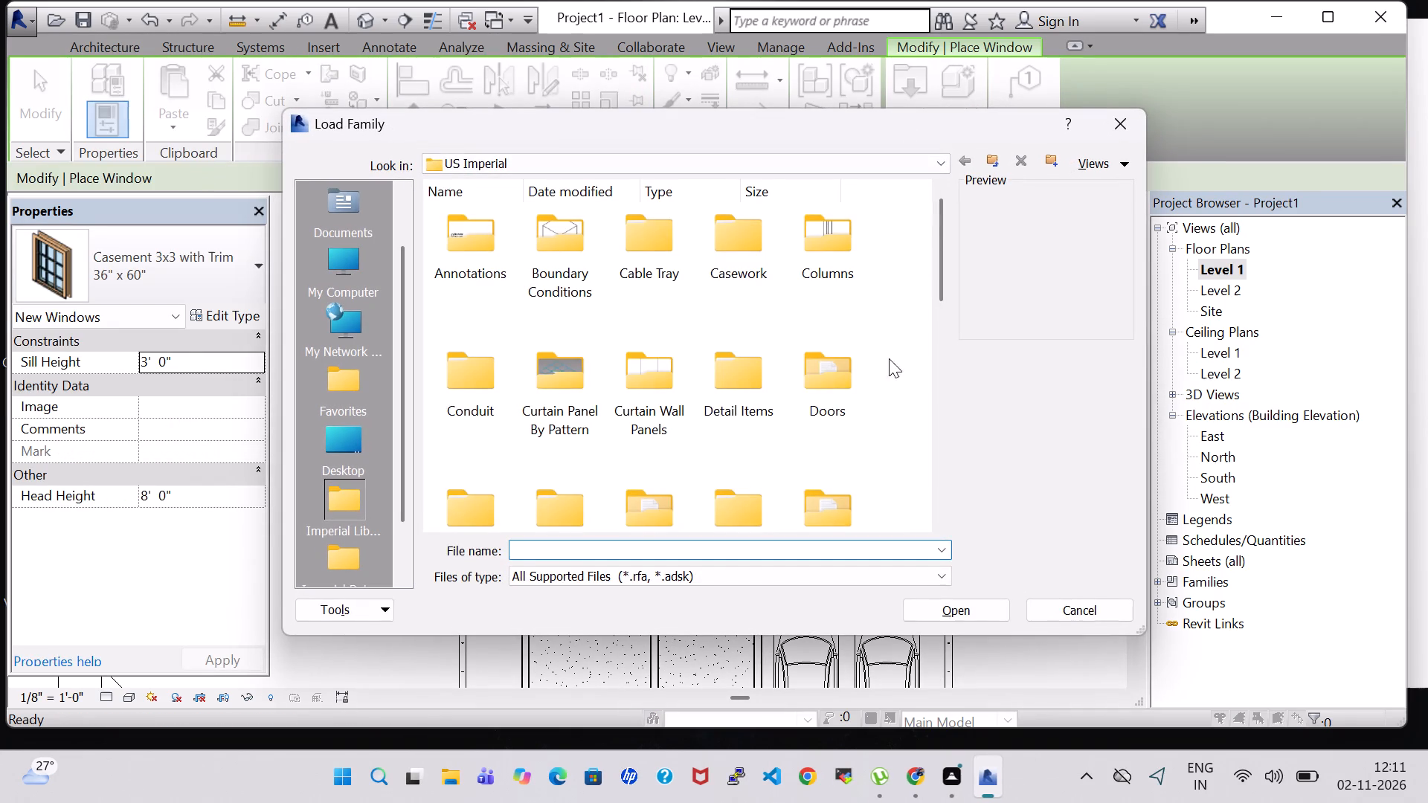
scroll(859, 380, down, 5)
double_click(645, 456)
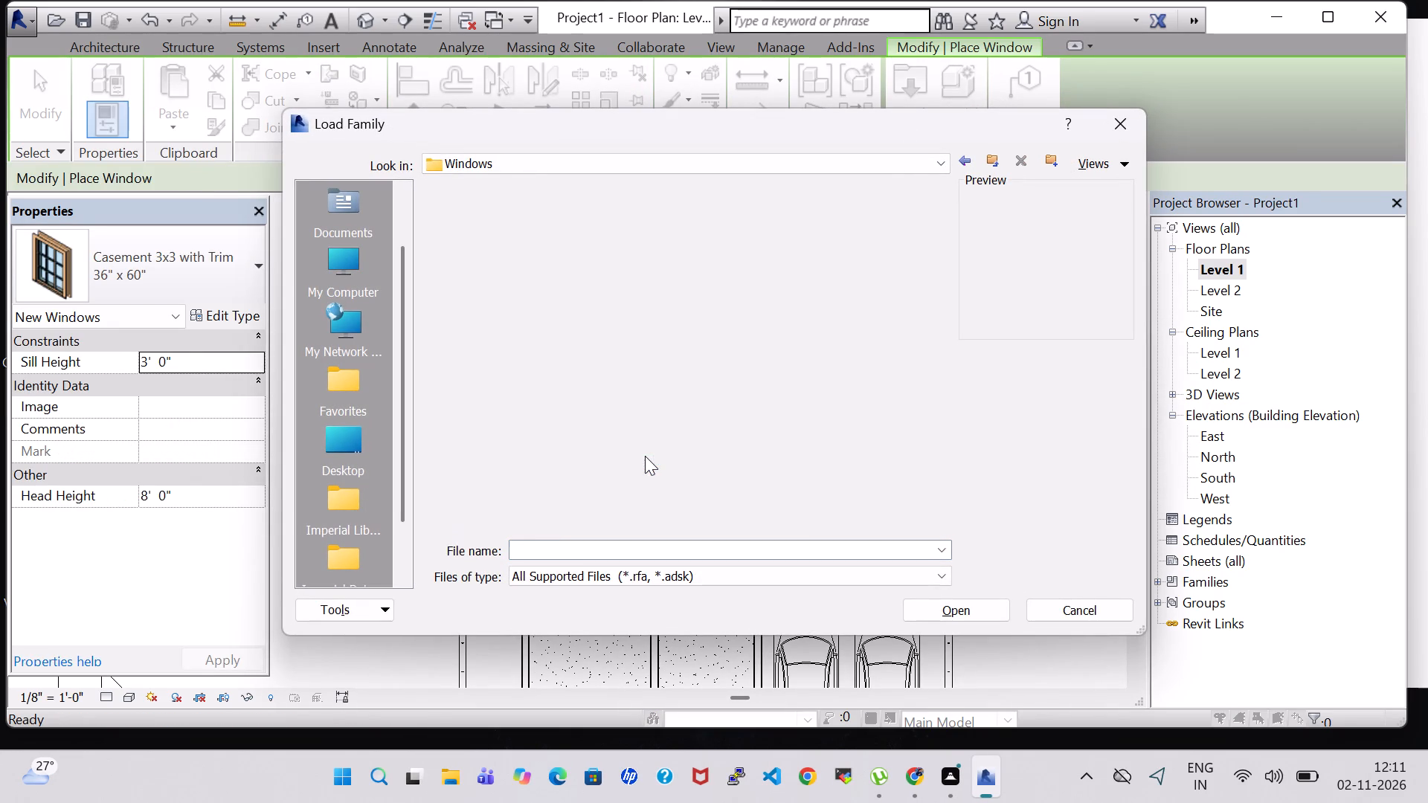
click(752, 231)
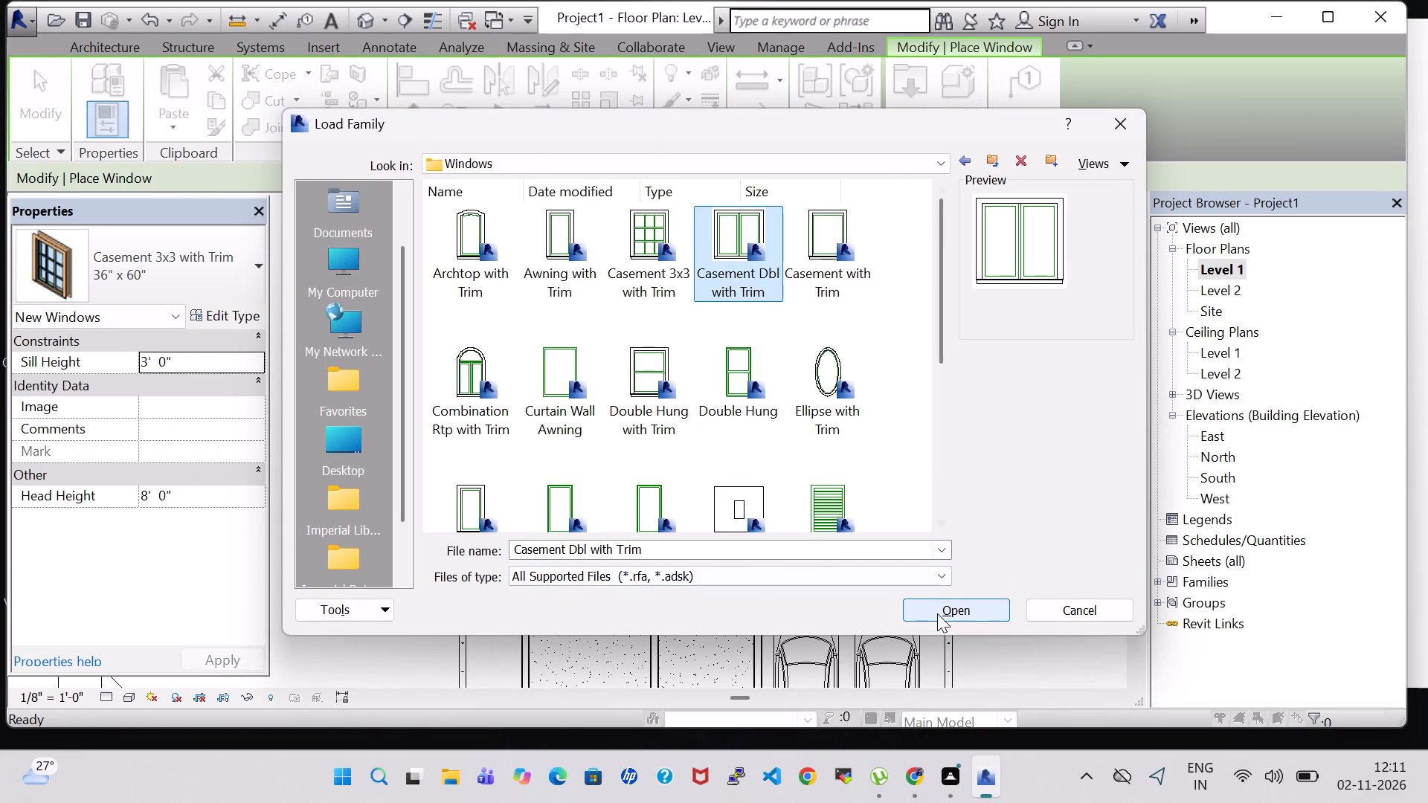
click(937, 613)
Place a 48" x 48" double casement window centred in the south wall of the western front room.
scroll(617, 505, down, 1)
middle_drag(617, 505, 619, 271)
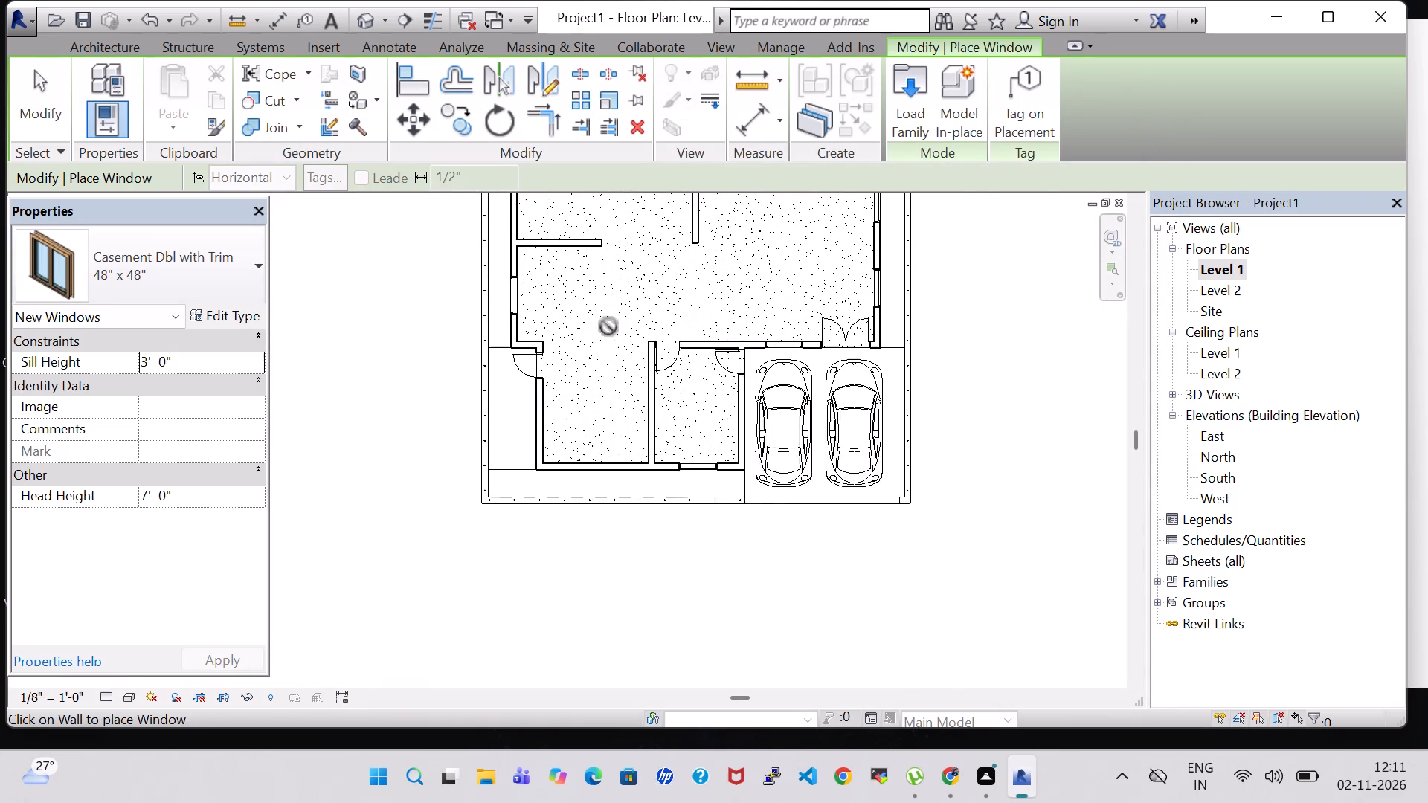
scroll(594, 404, up, 4)
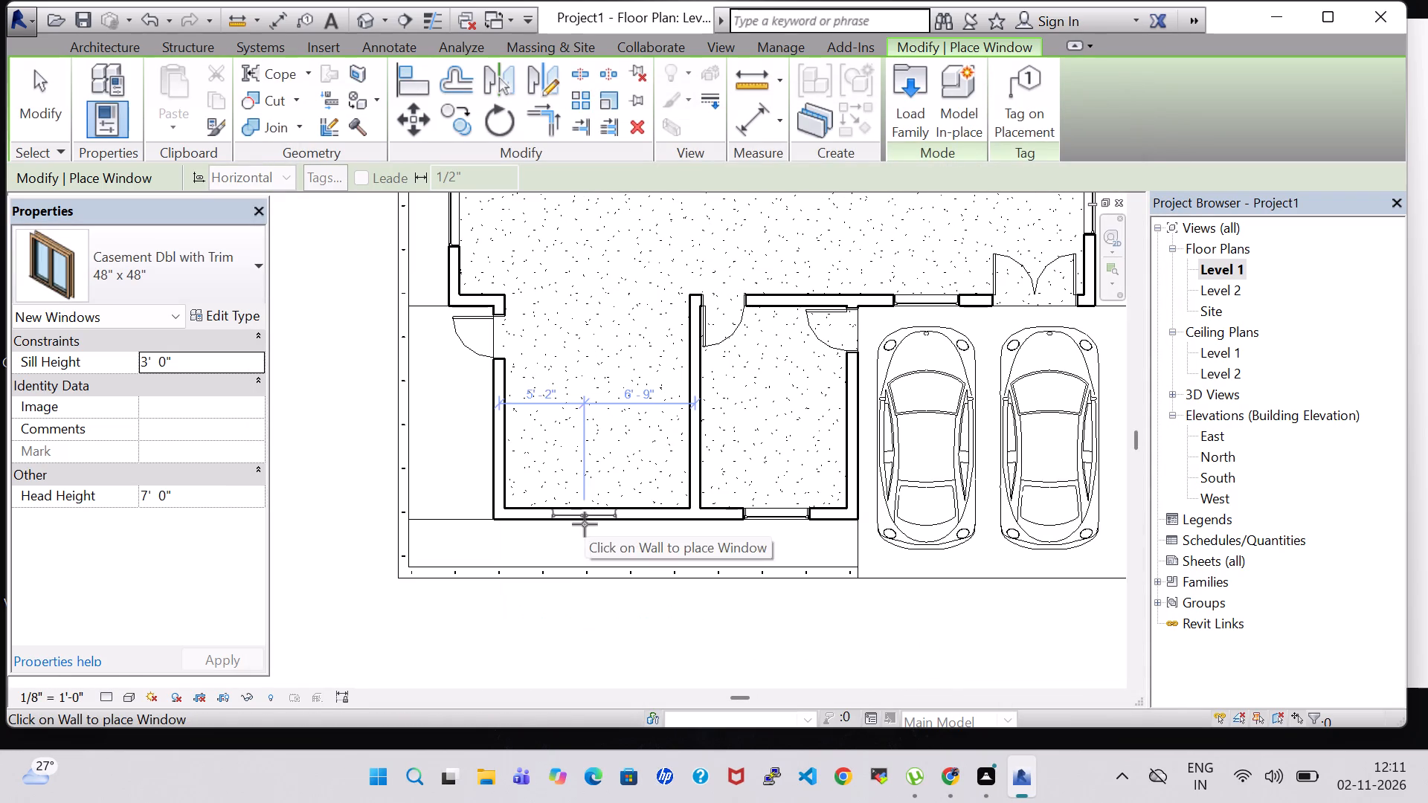
click(589, 524)
key(Escape)
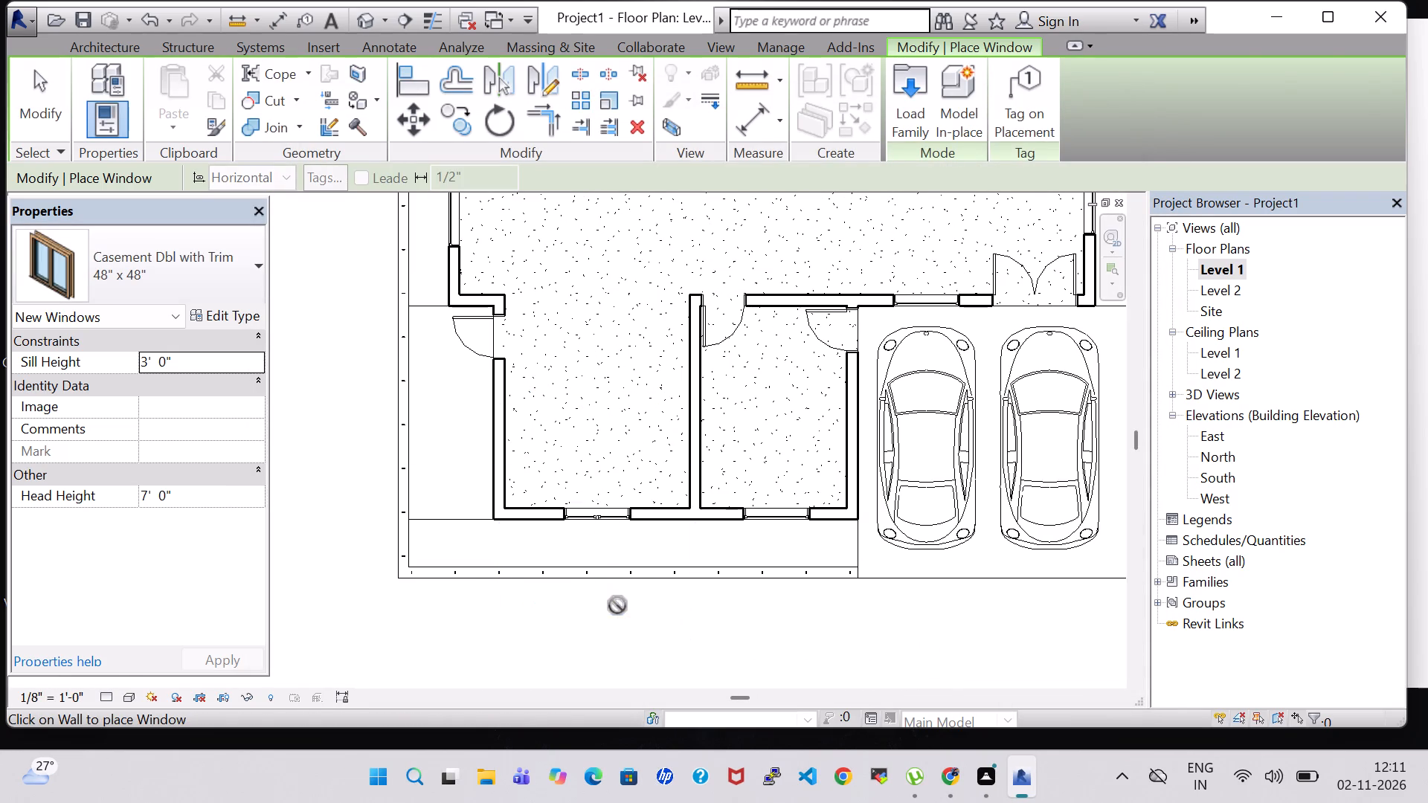
key(Escape)
In the 3D view, delete the 3x3 casement window in the wall behind the parked cars.
scroll(617, 605, down, 4)
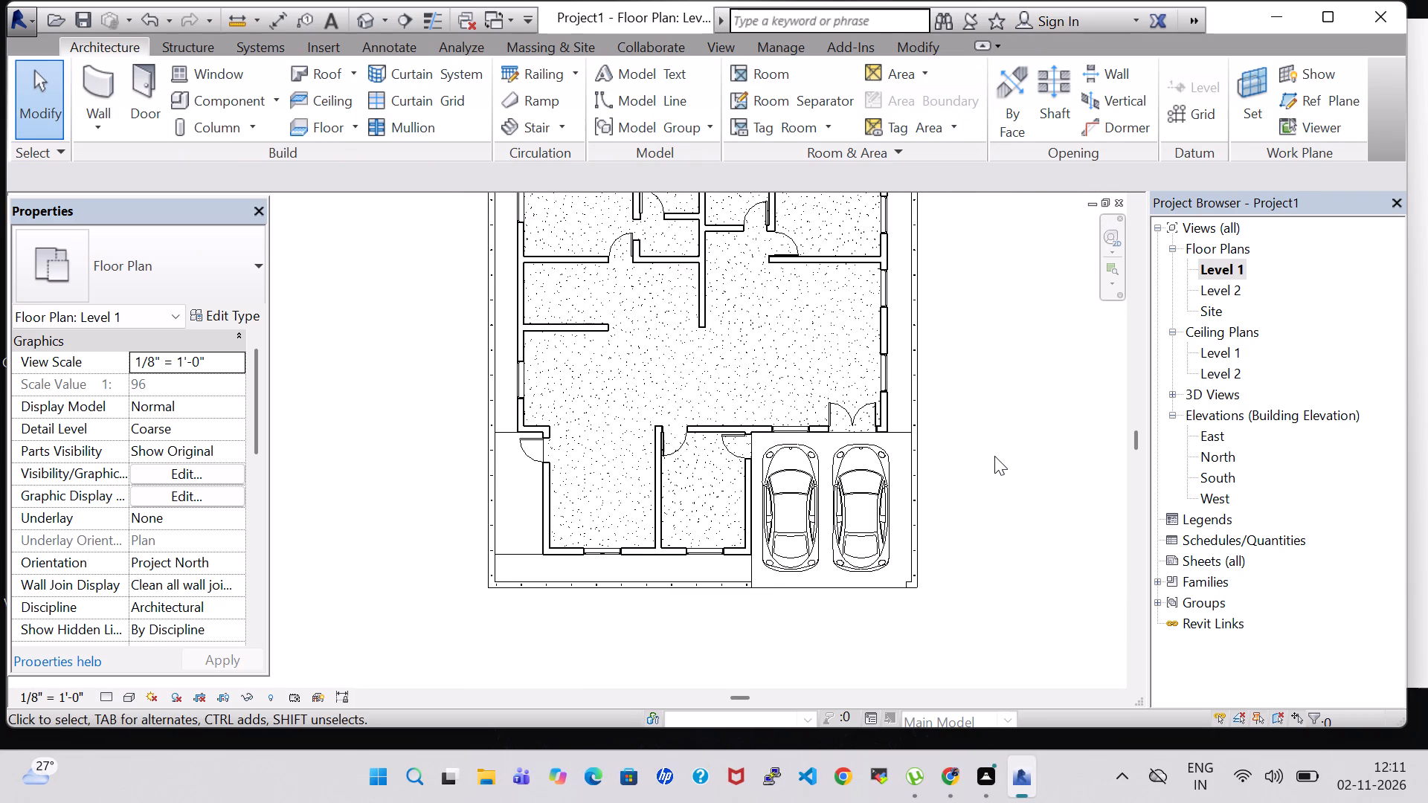
scroll(994, 456, down, 1)
middle_drag(988, 442, 872, 459)
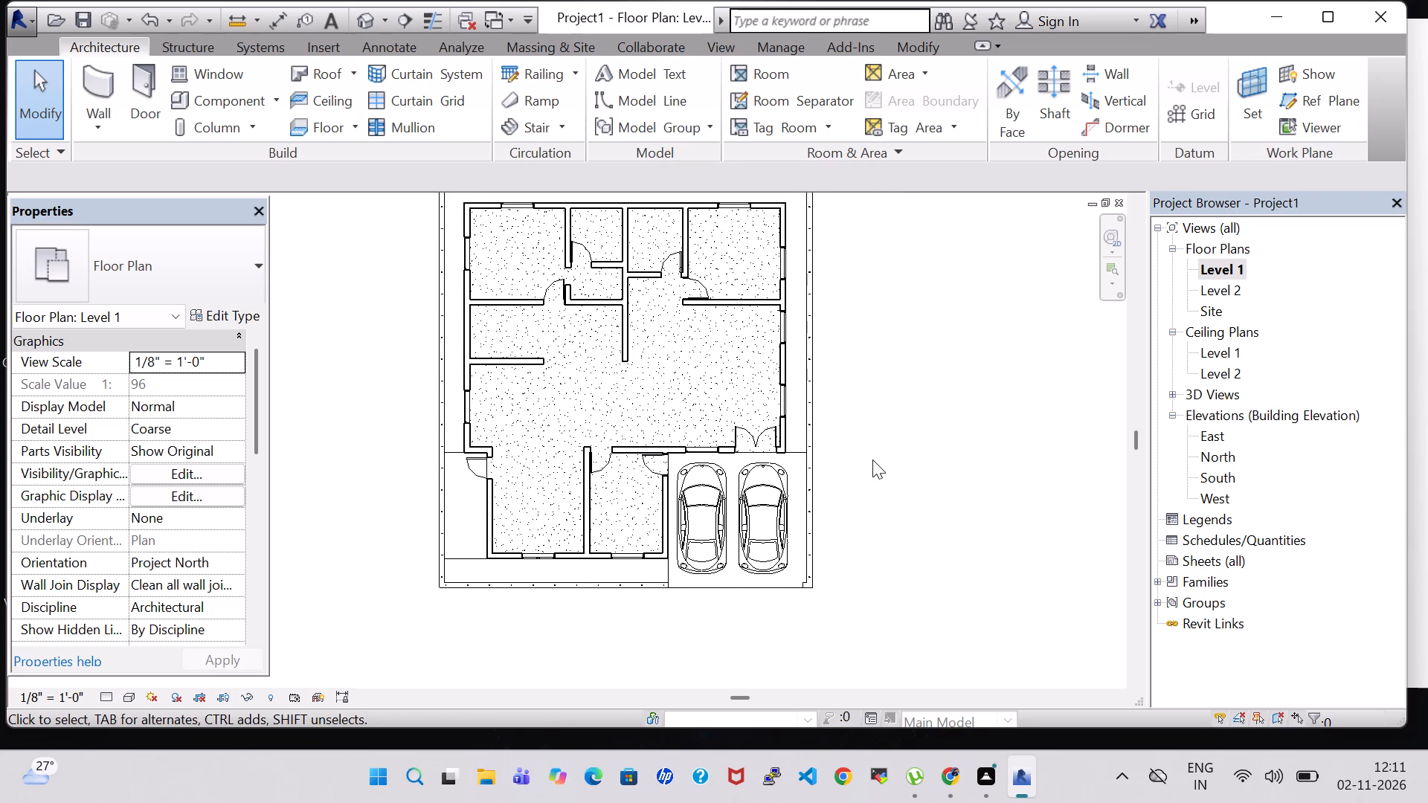
click(364, 10)
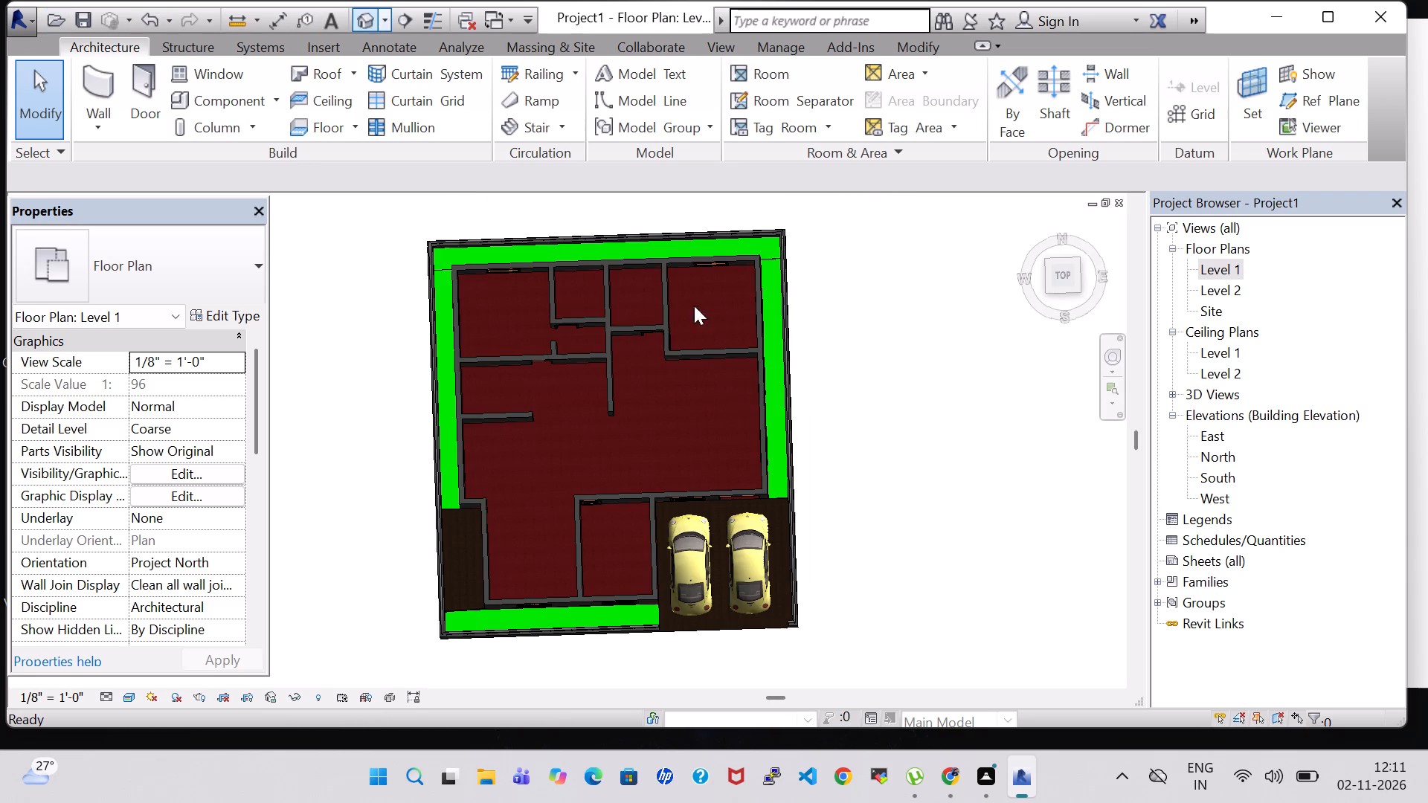
shift+middle_drag(928, 559, 873, 410)
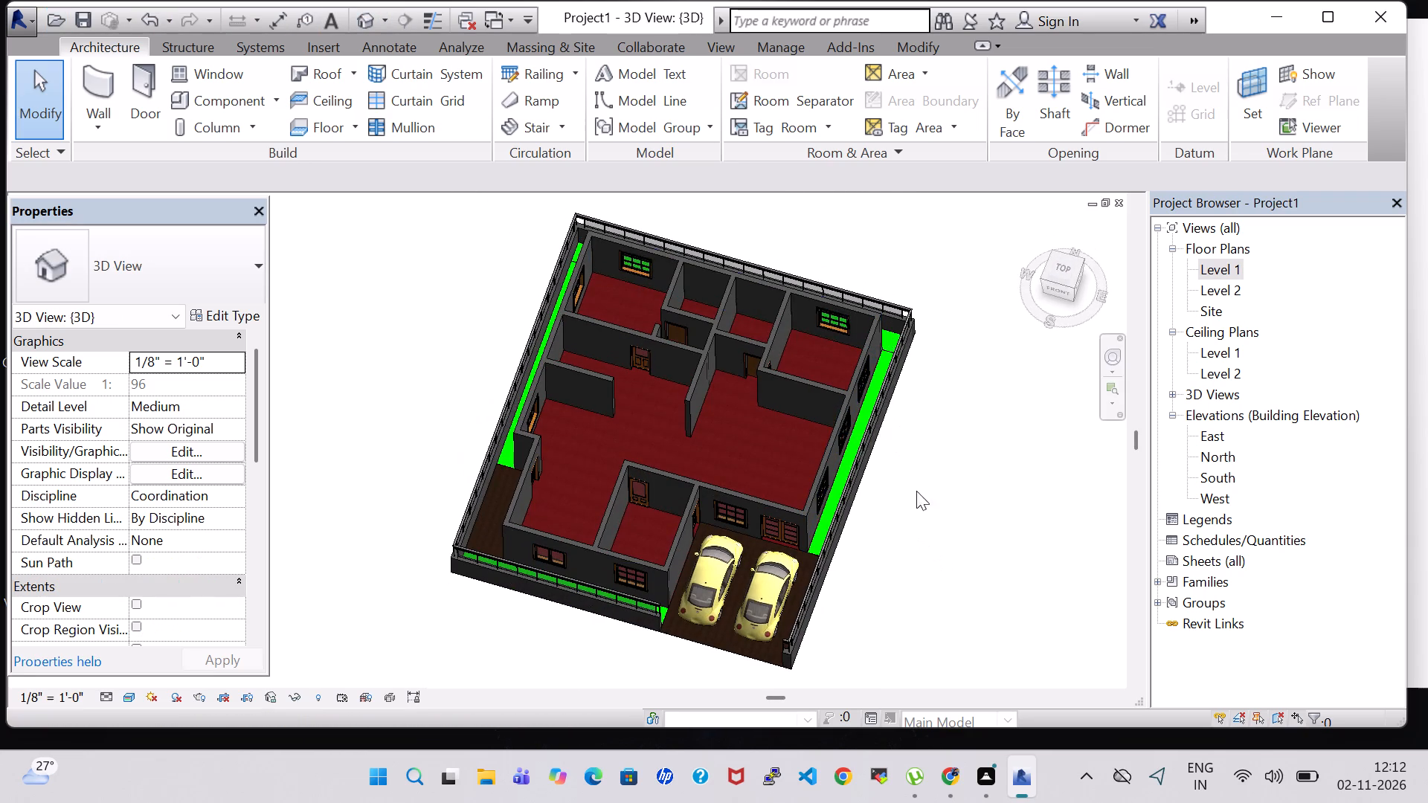
shift+middle_drag(943, 655, 951, 584)
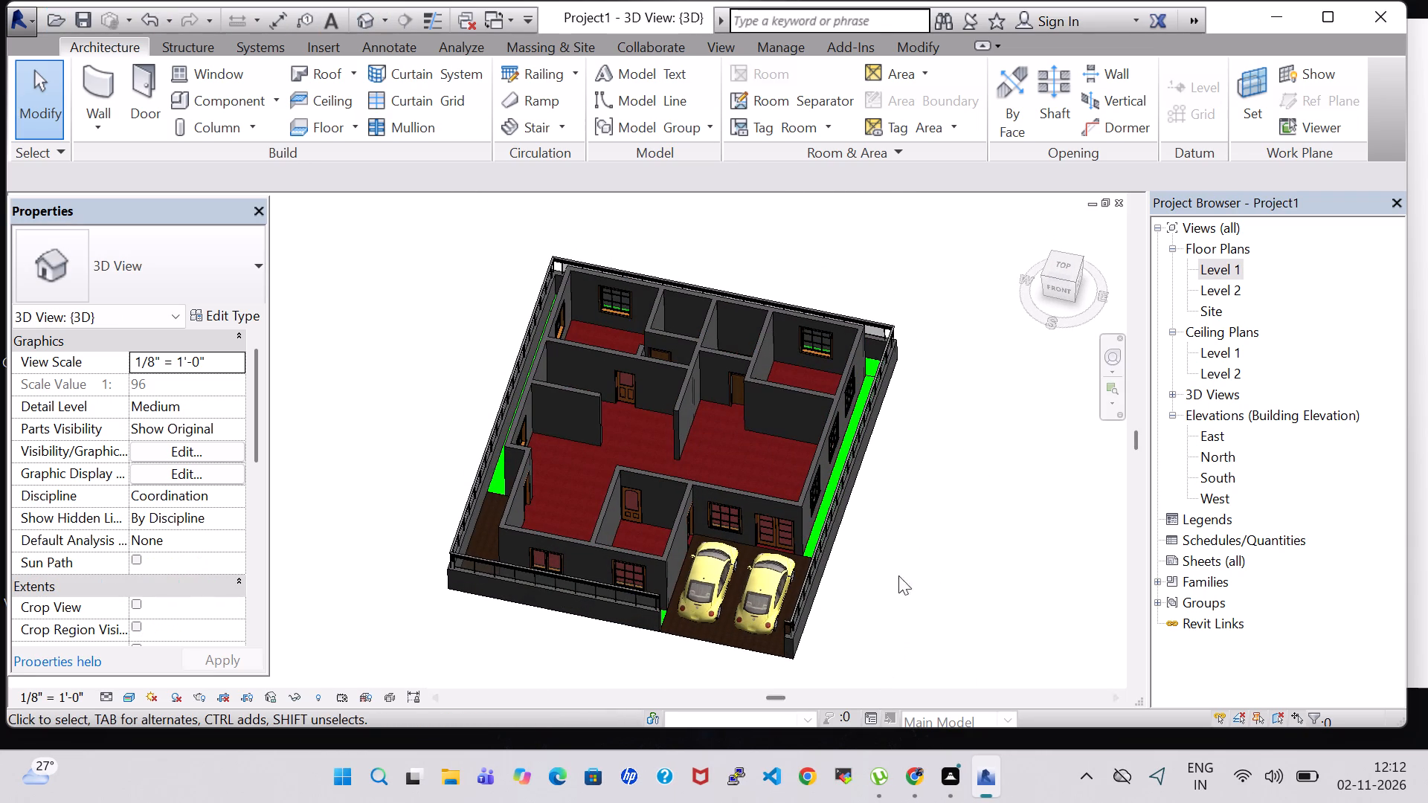
shift+middle_click(890, 588)
shift+middle_drag(904, 551, 923, 495)
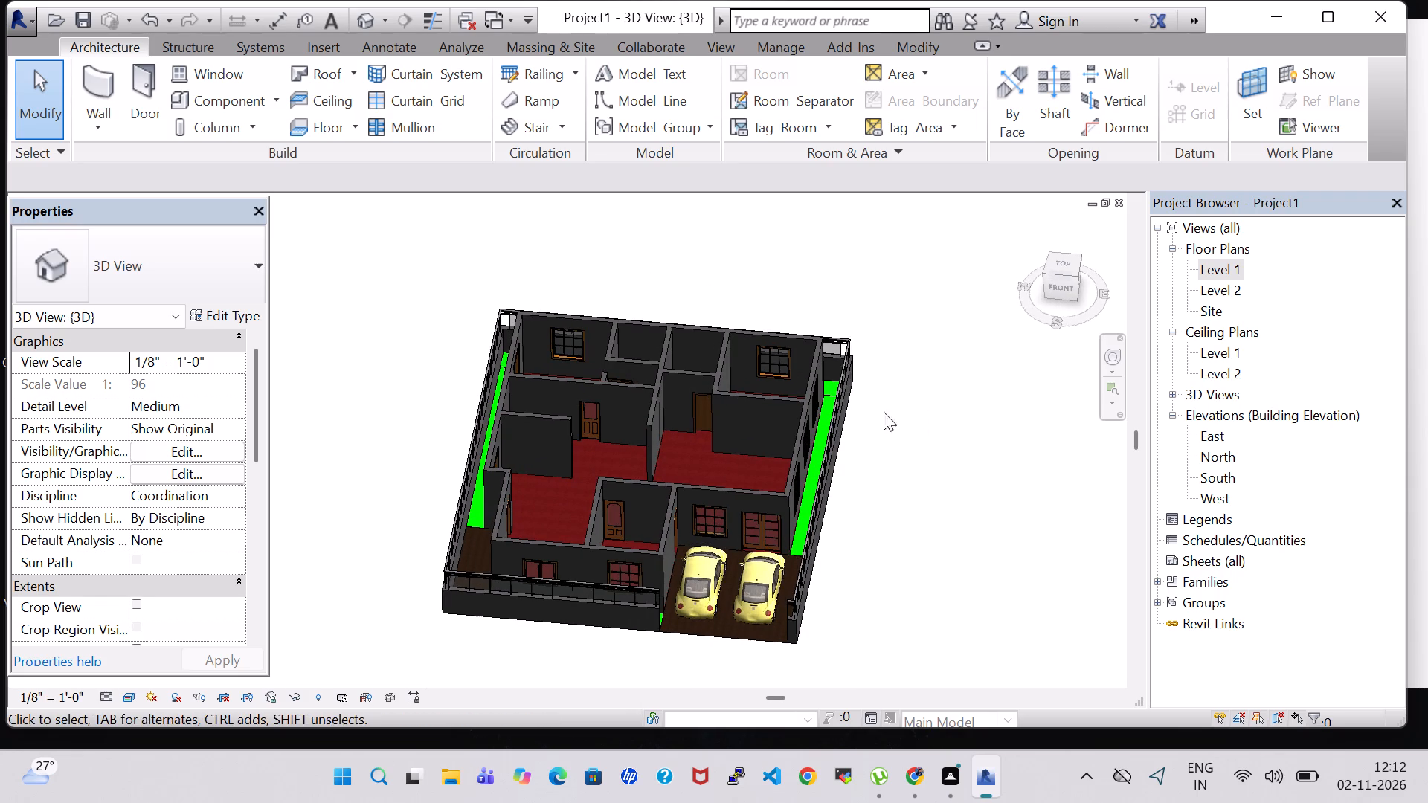
click(718, 525)
key(Delete)
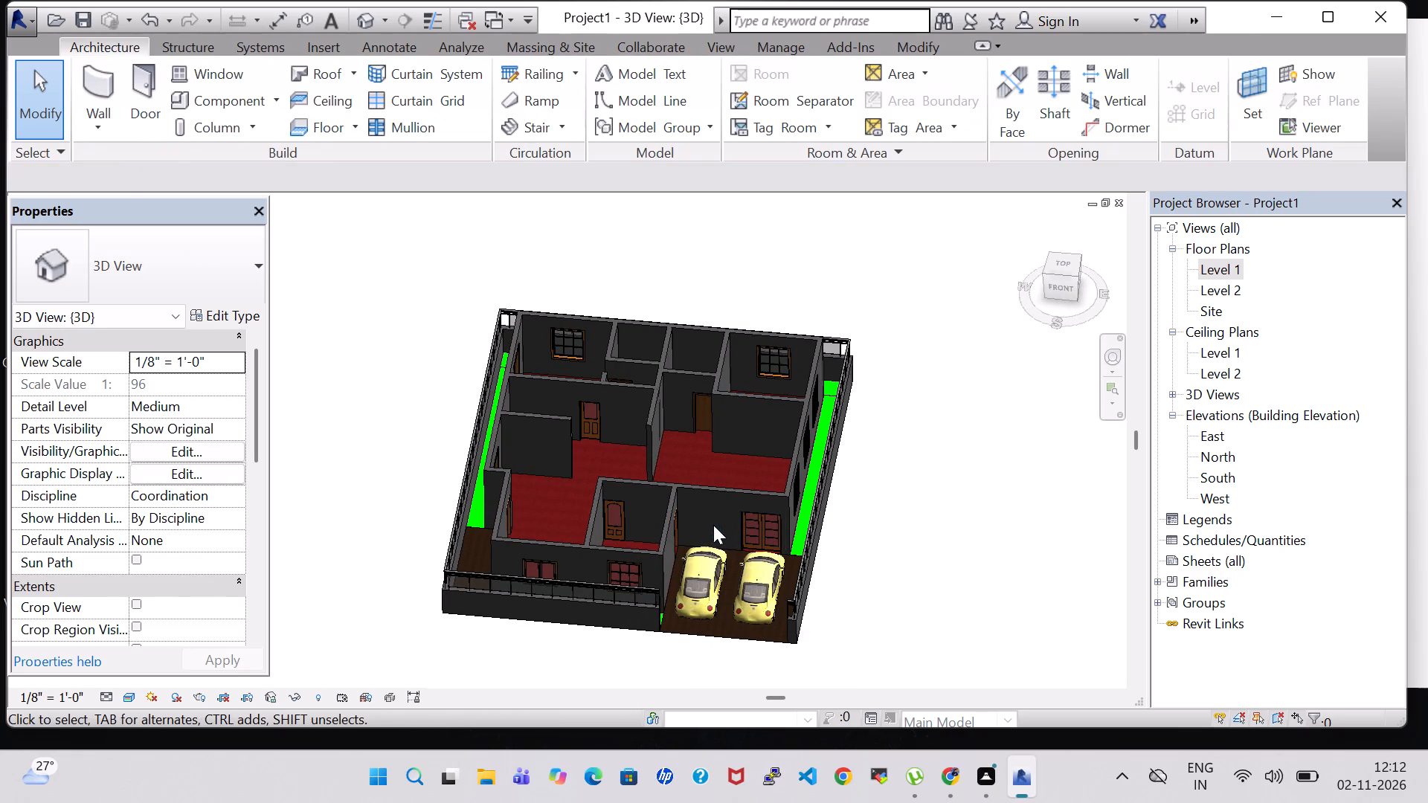
On the Level 1 plan, place a 48" x 48" double casement window north of the parking, about 7' 0" west of the double door's centre.
double_click(1220, 262)
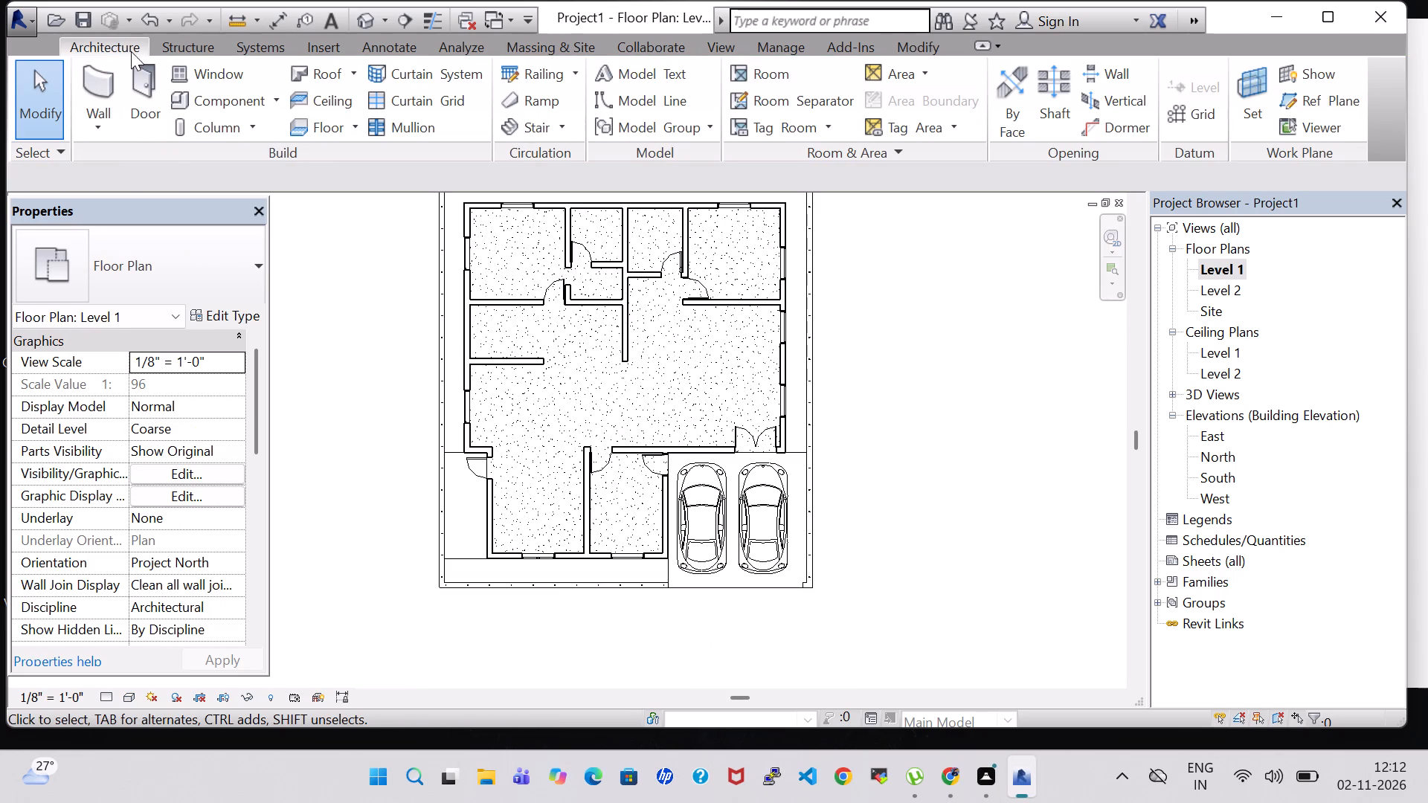
click(208, 62)
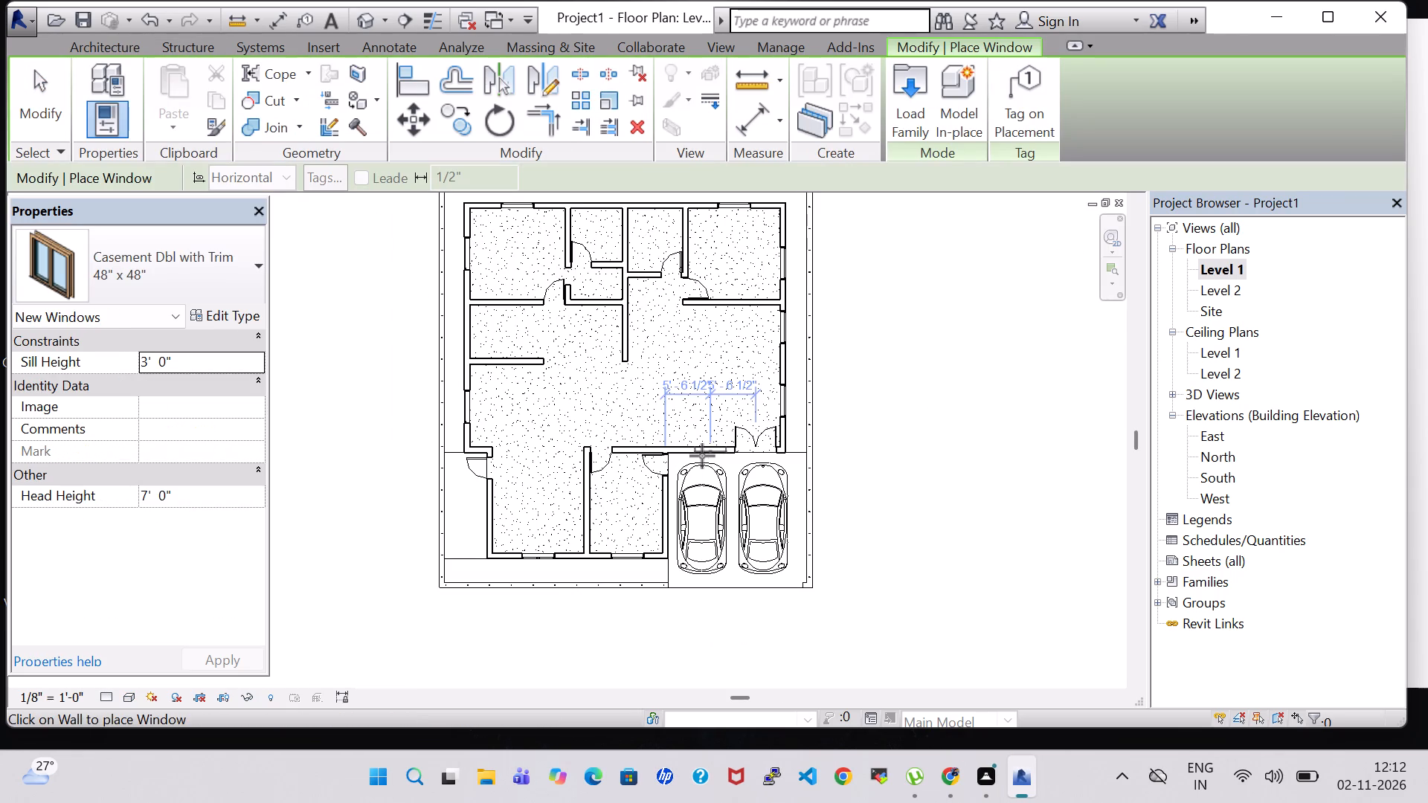
click(698, 456)
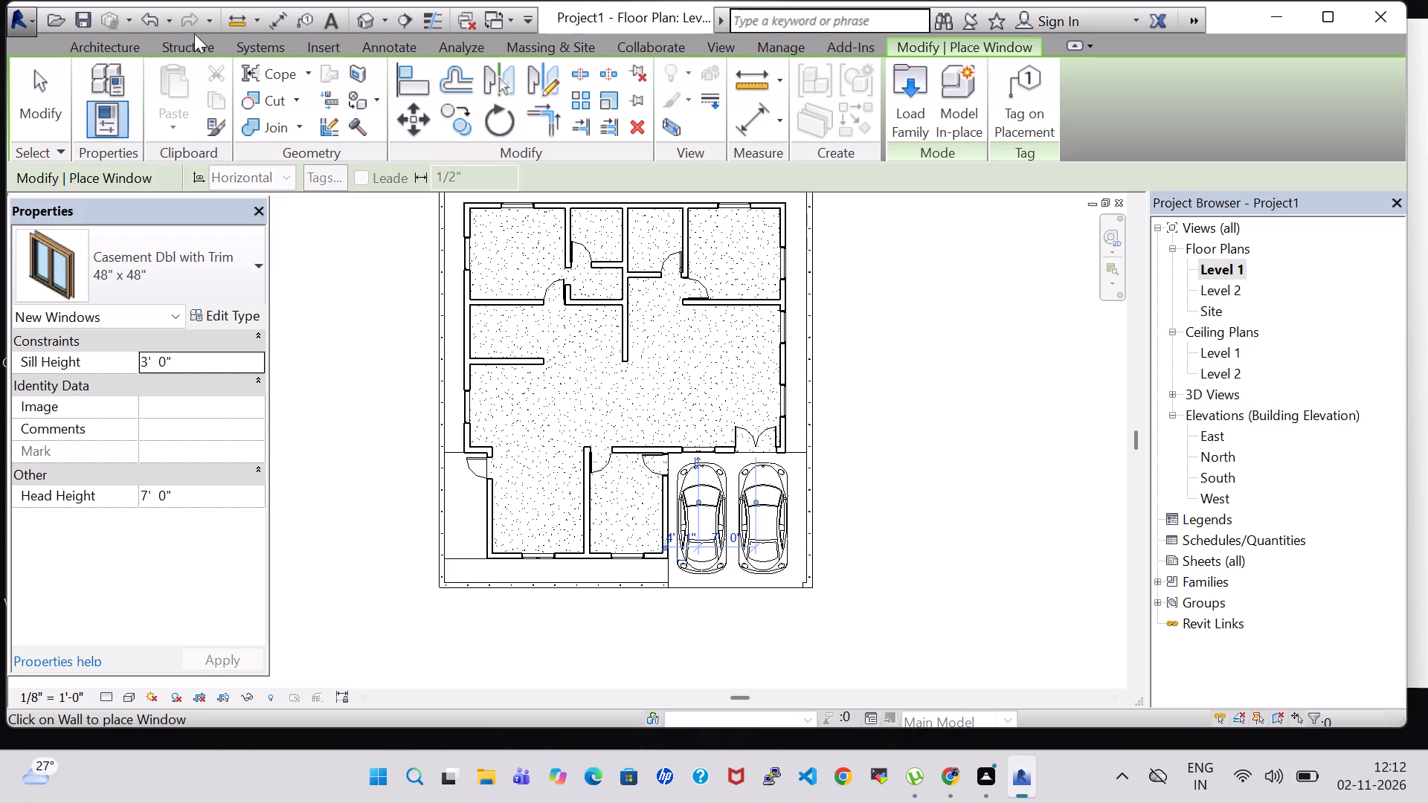
Examine the placed windows in the 3D view from the front, east and west sides of the house.
click(359, 18)
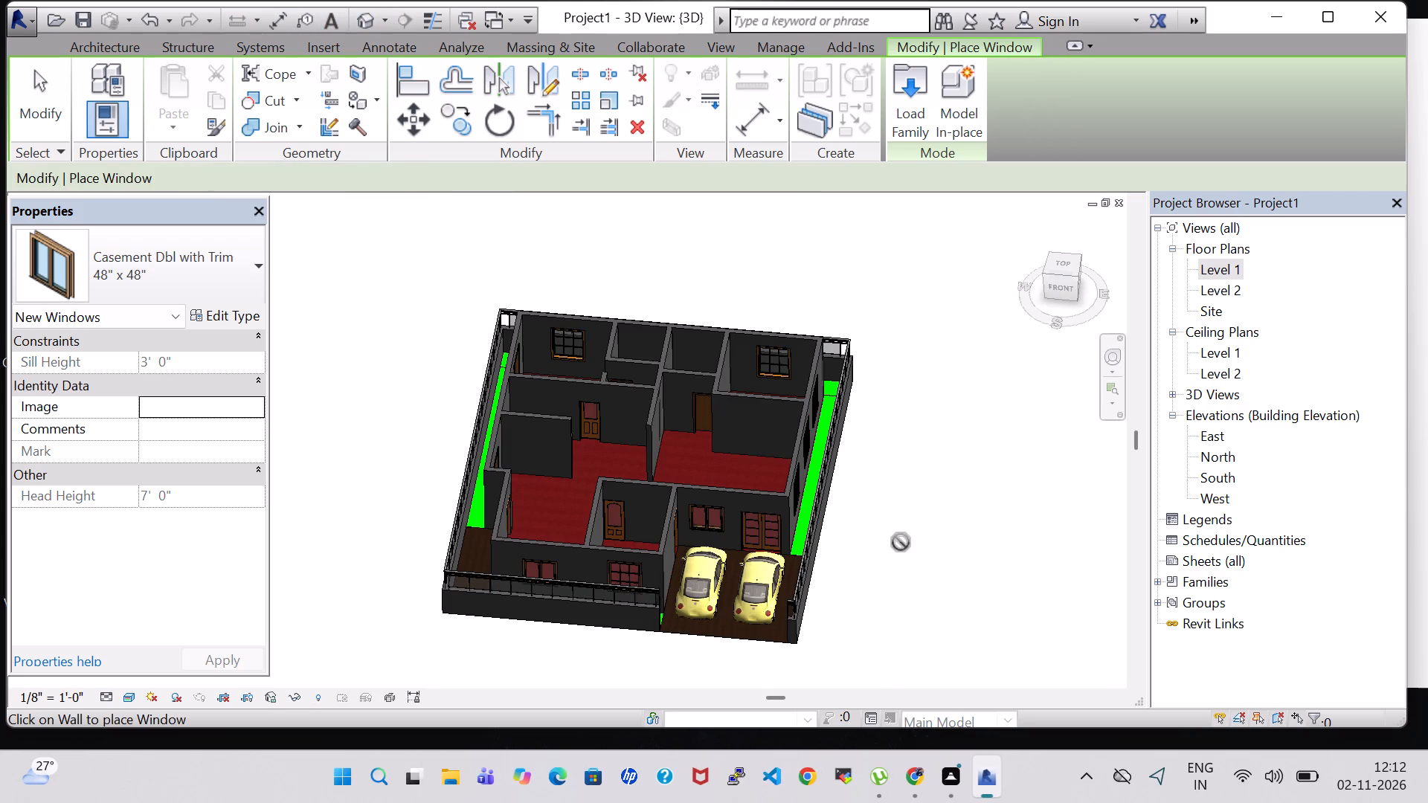
shift+middle_drag(901, 542, 891, 482)
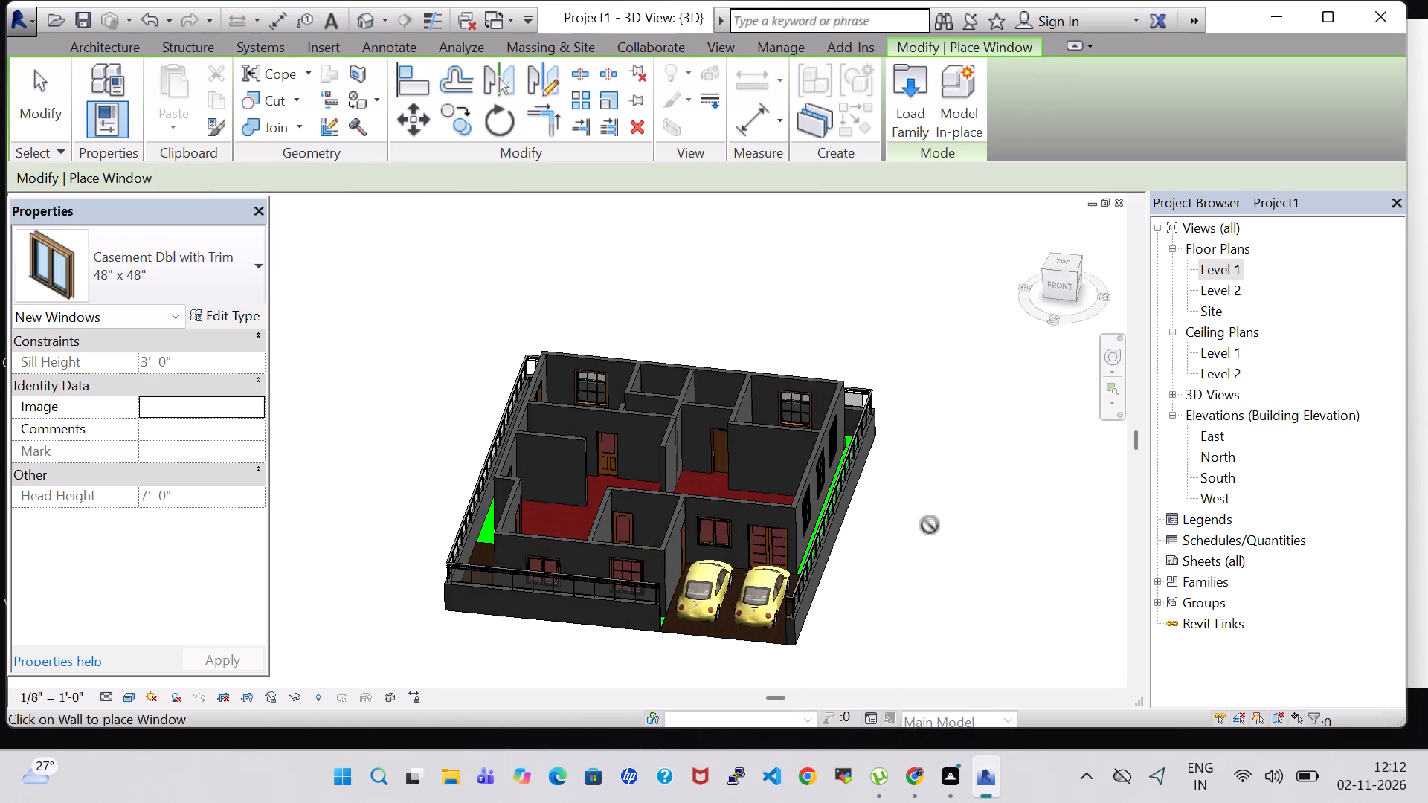
shift+middle_drag(935, 531, 826, 573)
shift+middle_click(826, 573)
shift+middle_drag(913, 621, 930, 619)
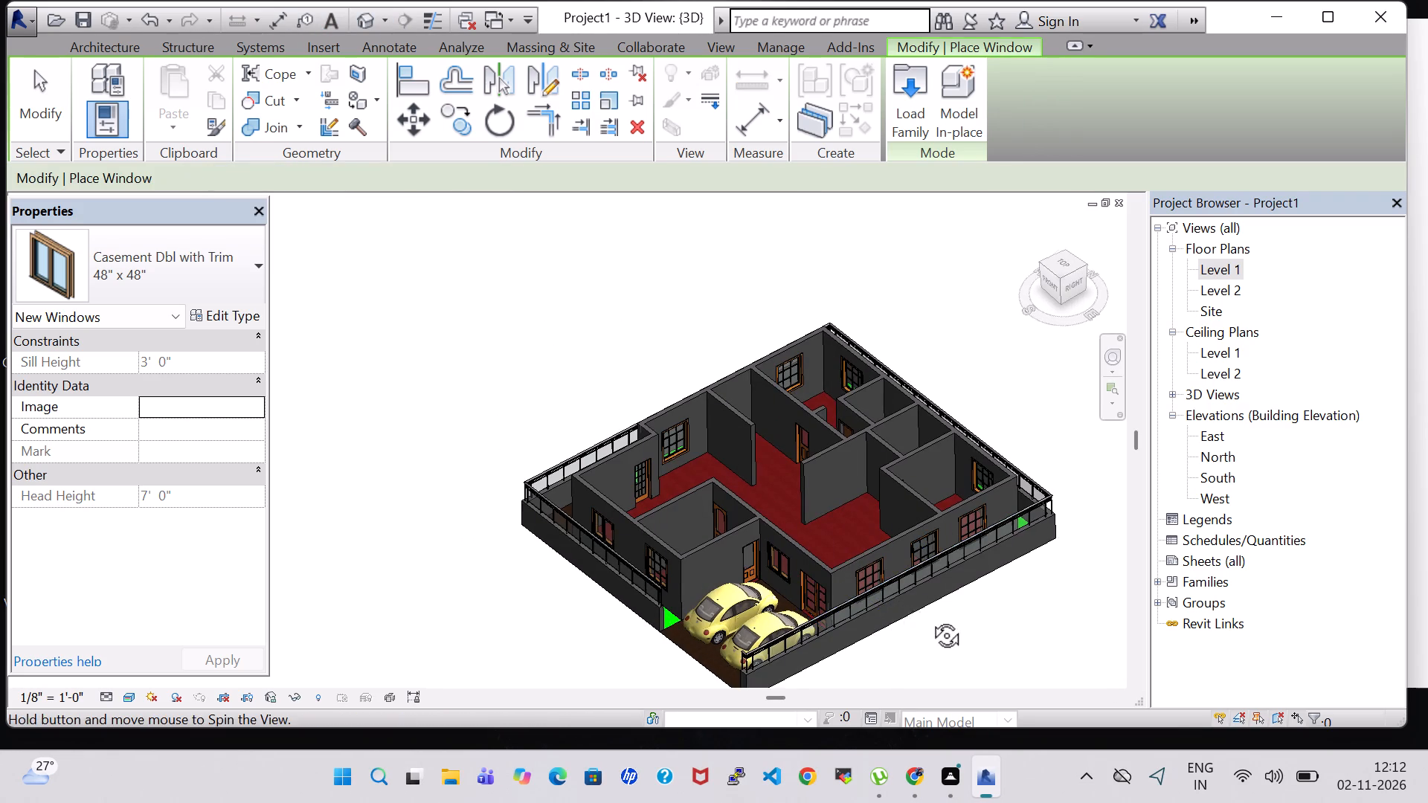
shift+middle_drag(930, 619, 1016, 552)
middle_drag(508, 656, 701, 613)
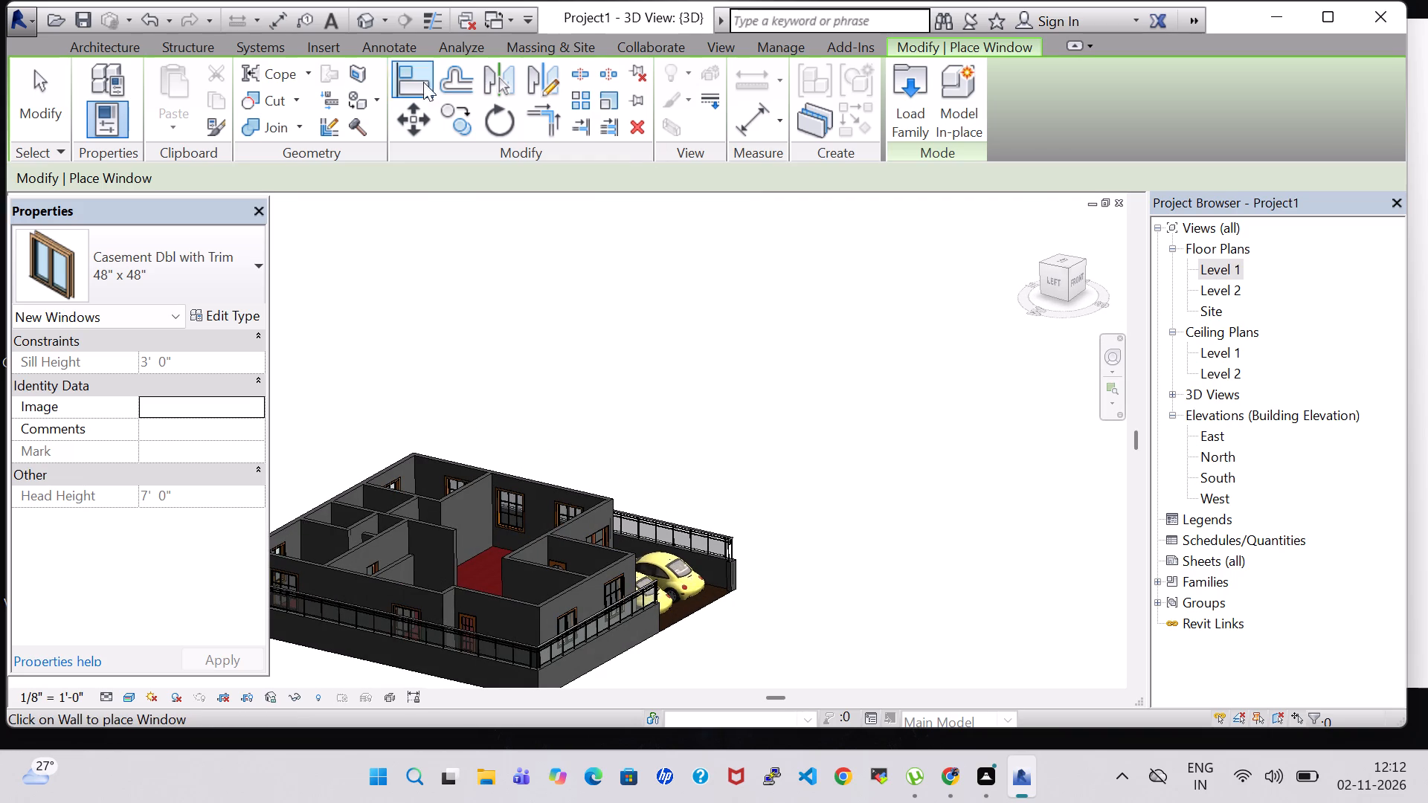
On Level 1, place a 48" x 48" double casement window in the west wall, centred 3' 7 1/2" from each partition south of the north-west room.
double_click(1207, 269)
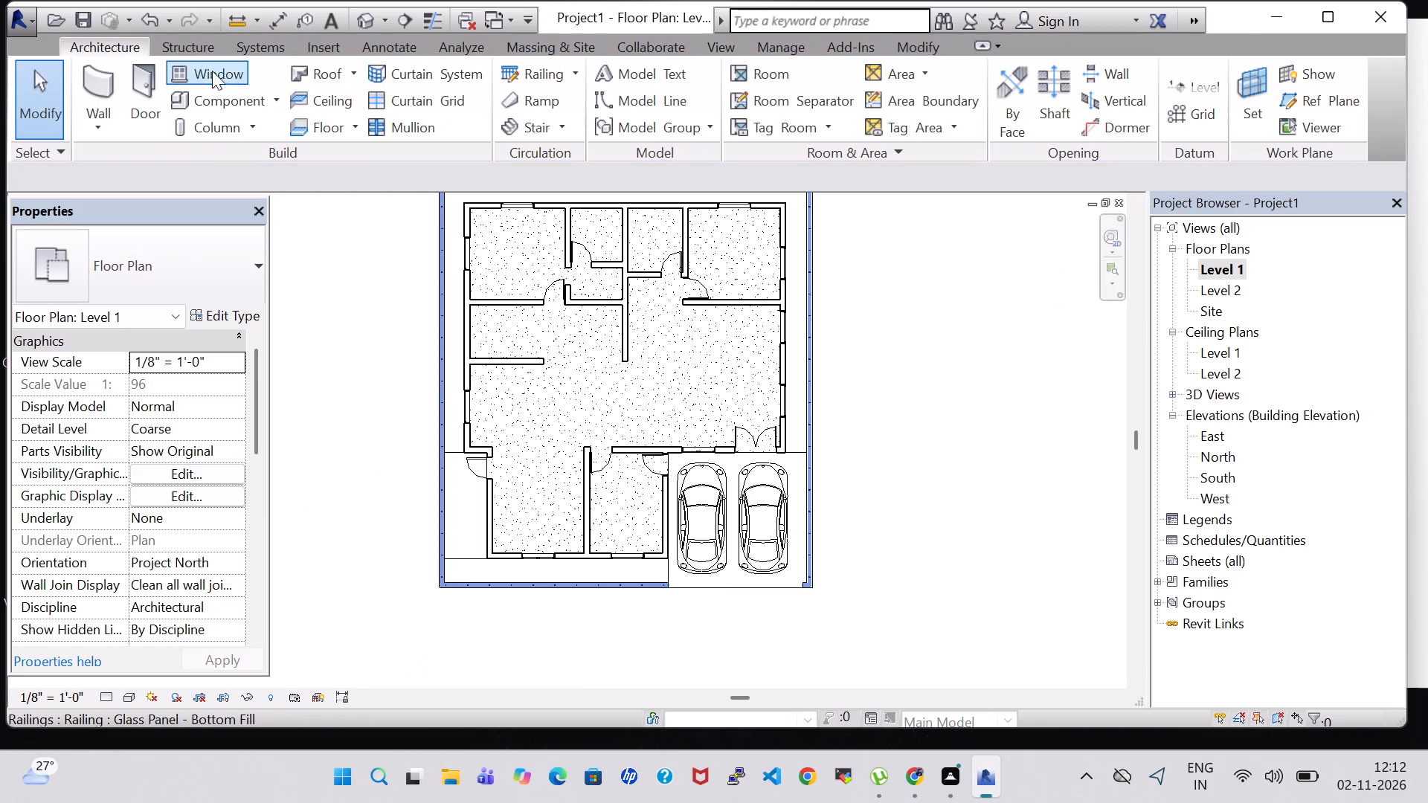
click(205, 67)
scroll(483, 274, up, 4)
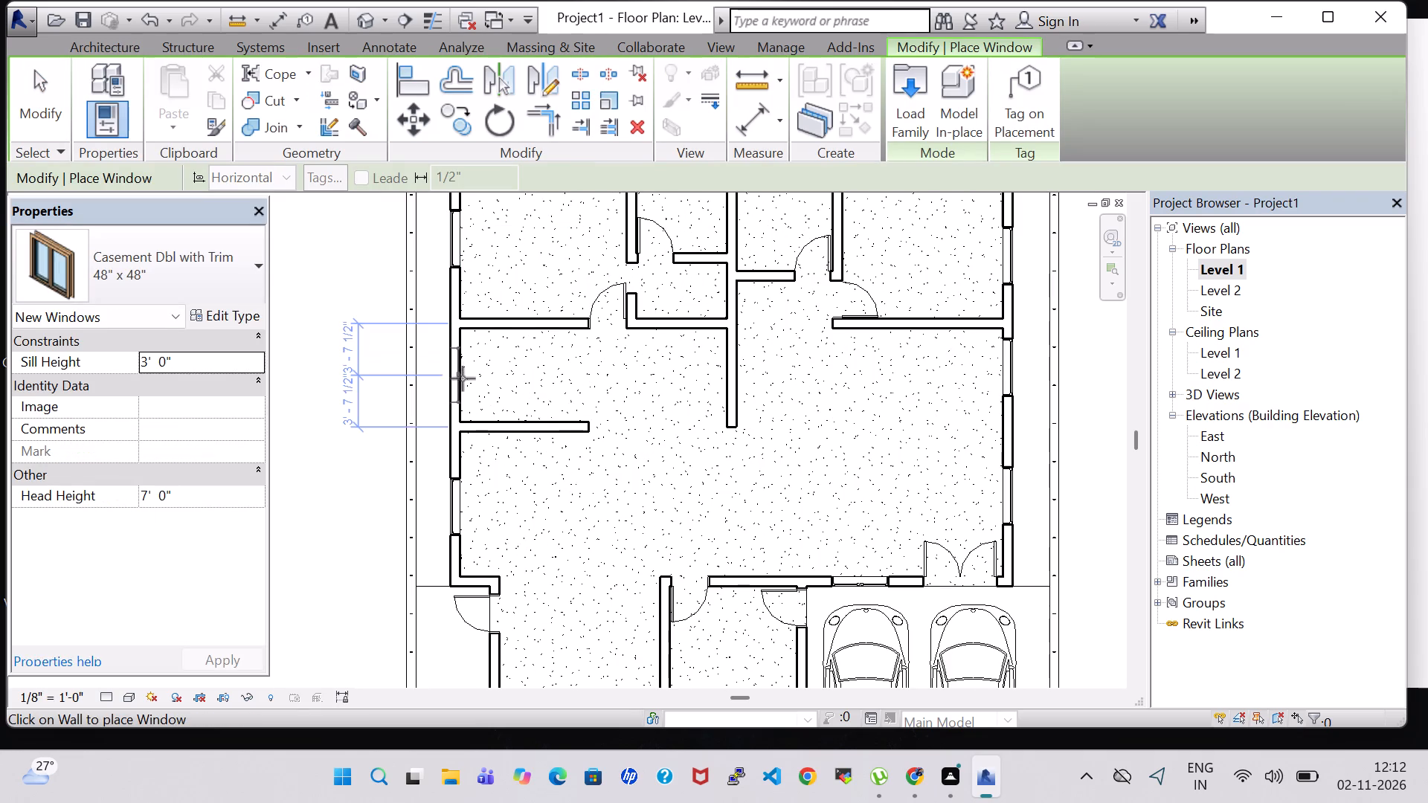
click(454, 380)
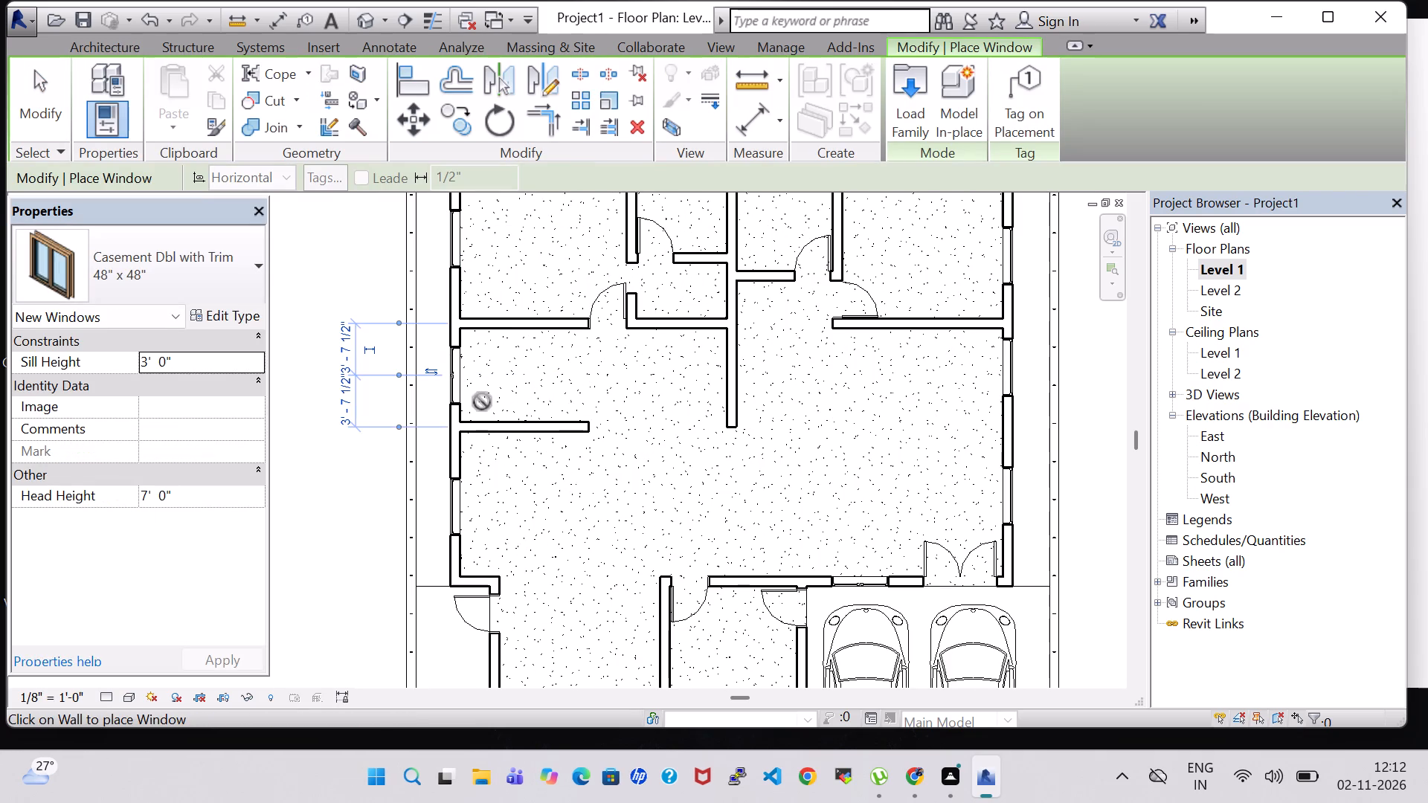
key(Escape)
key(Escape)
key(Escape)
Load the Transom with Trim window family from the Windows folder of the US Imperial library.
scroll(486, 439, down, 5)
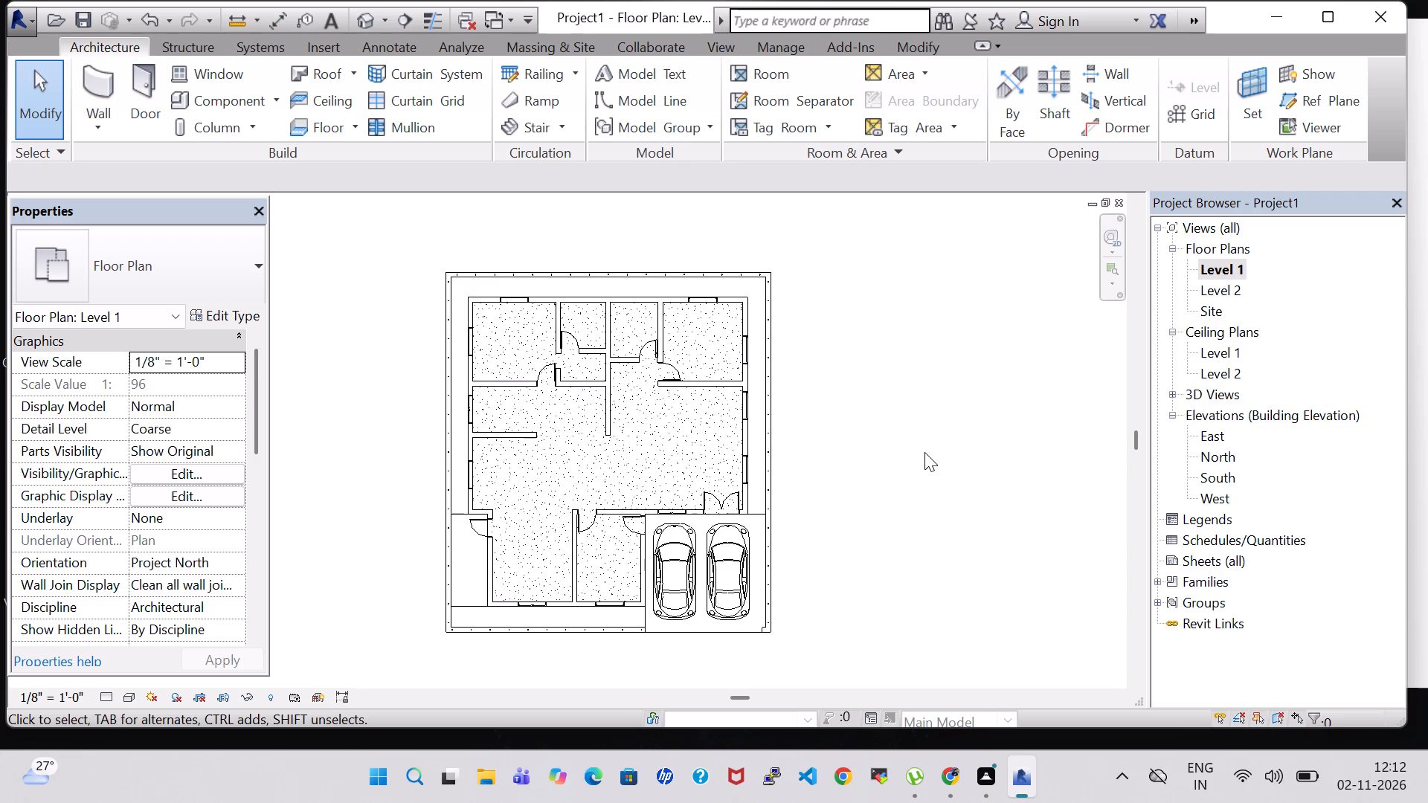
scroll(797, 457, down, 1)
click(205, 82)
click(919, 94)
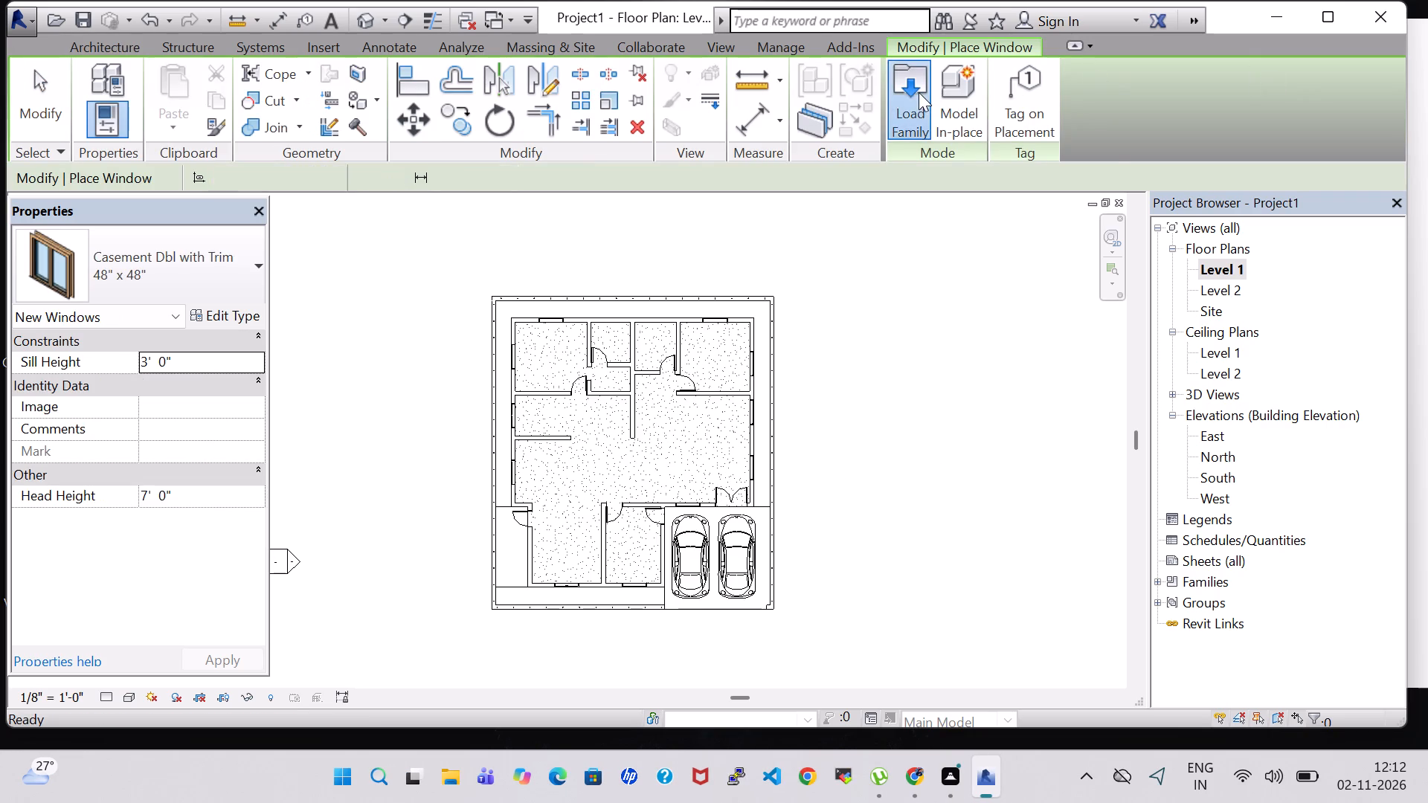
scroll(875, 336, down, 1)
scroll(811, 320, down, 2)
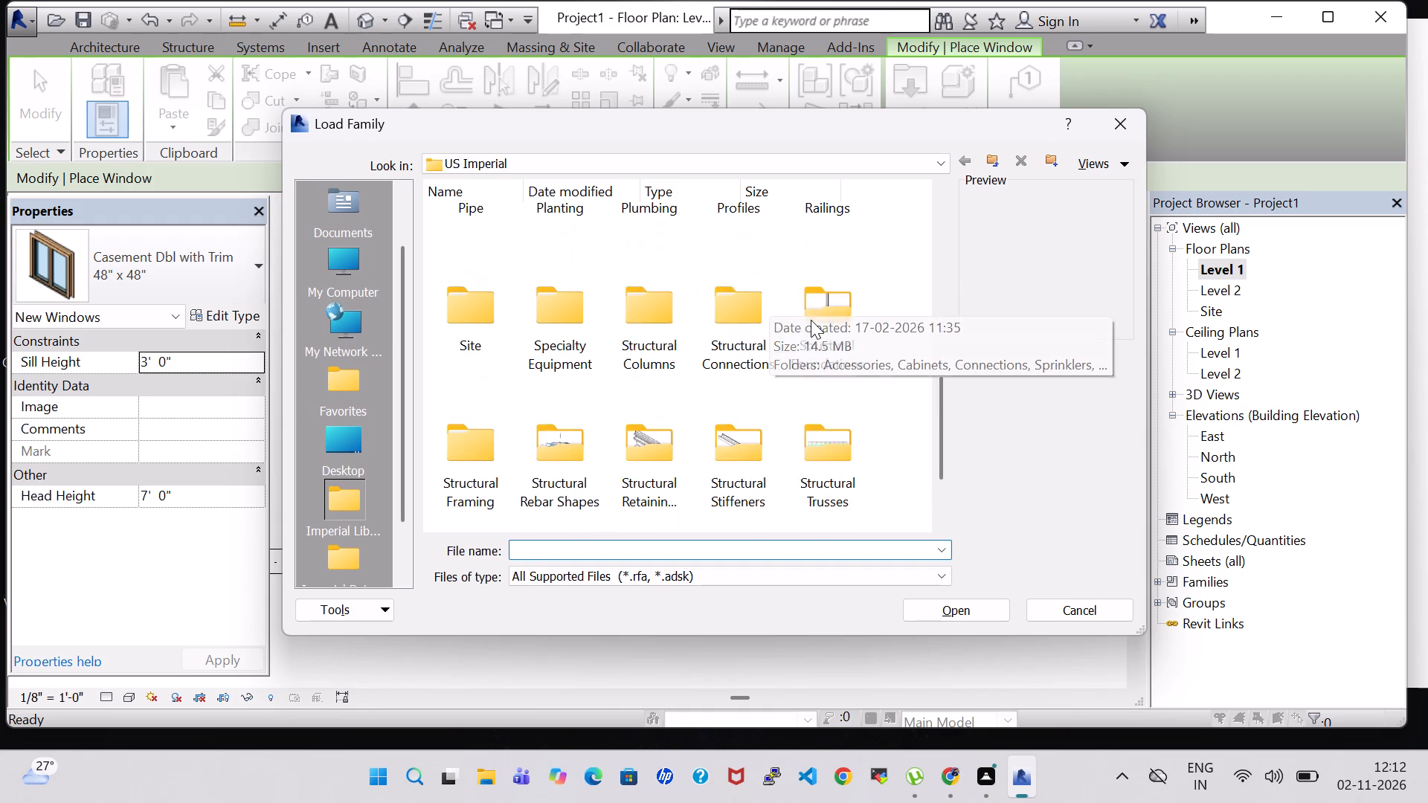
scroll(743, 334, down, 1)
double_click(625, 456)
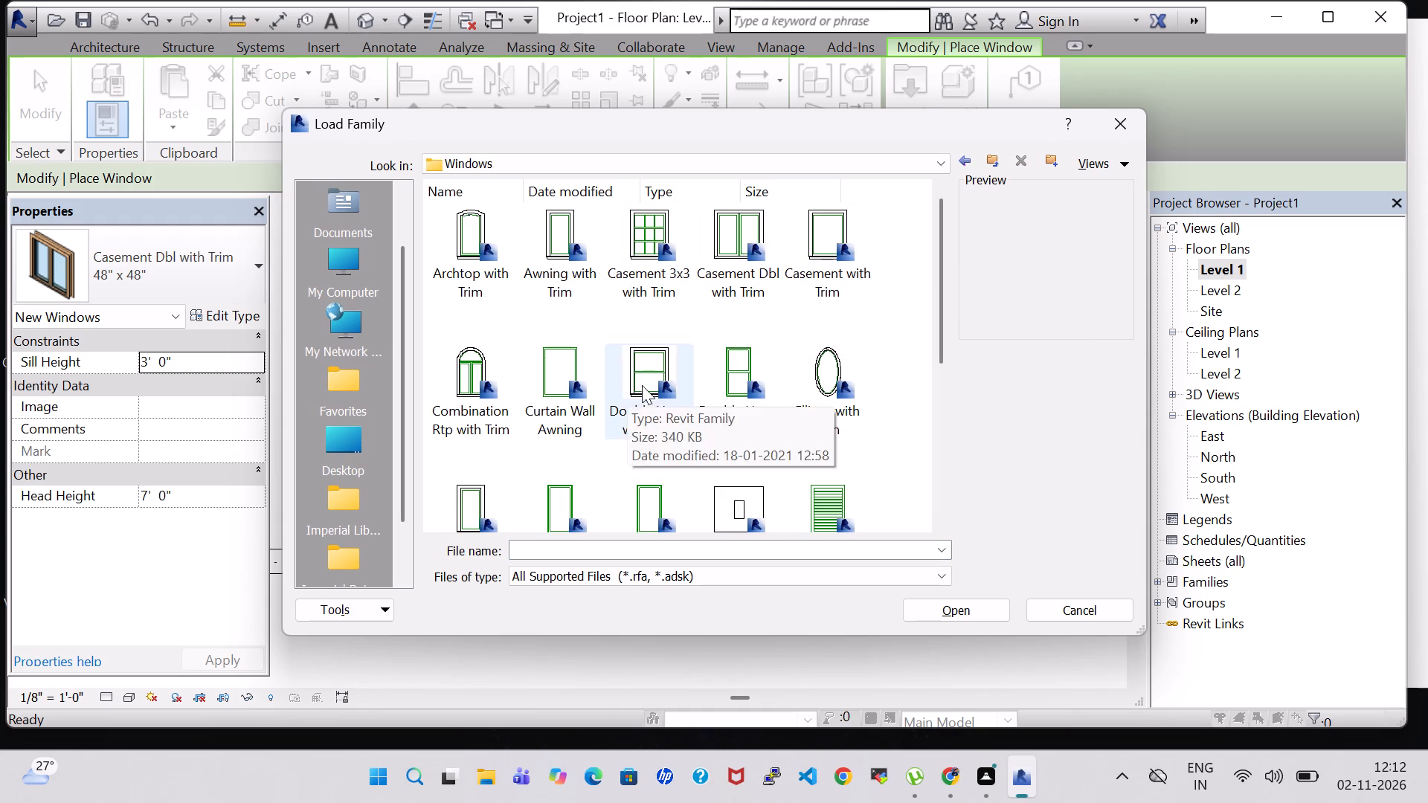
scroll(764, 340, down, 3)
click(738, 332)
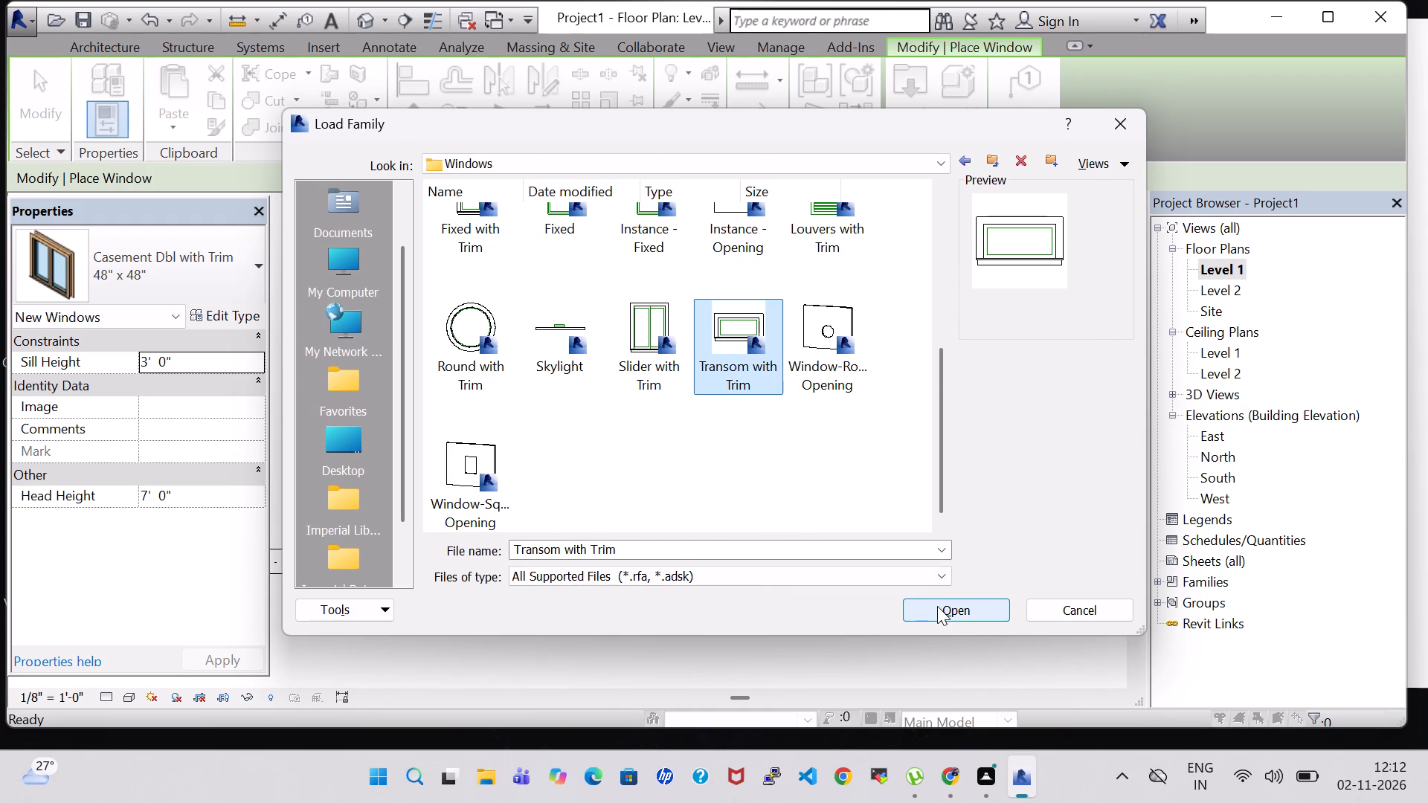
click(937, 606)
Place 24" x 24" transom windows in the north wall of the two small middle rooms, centred 3' 6" and 3' 8 1/2" from their partitions.
scroll(580, 434, up, 5)
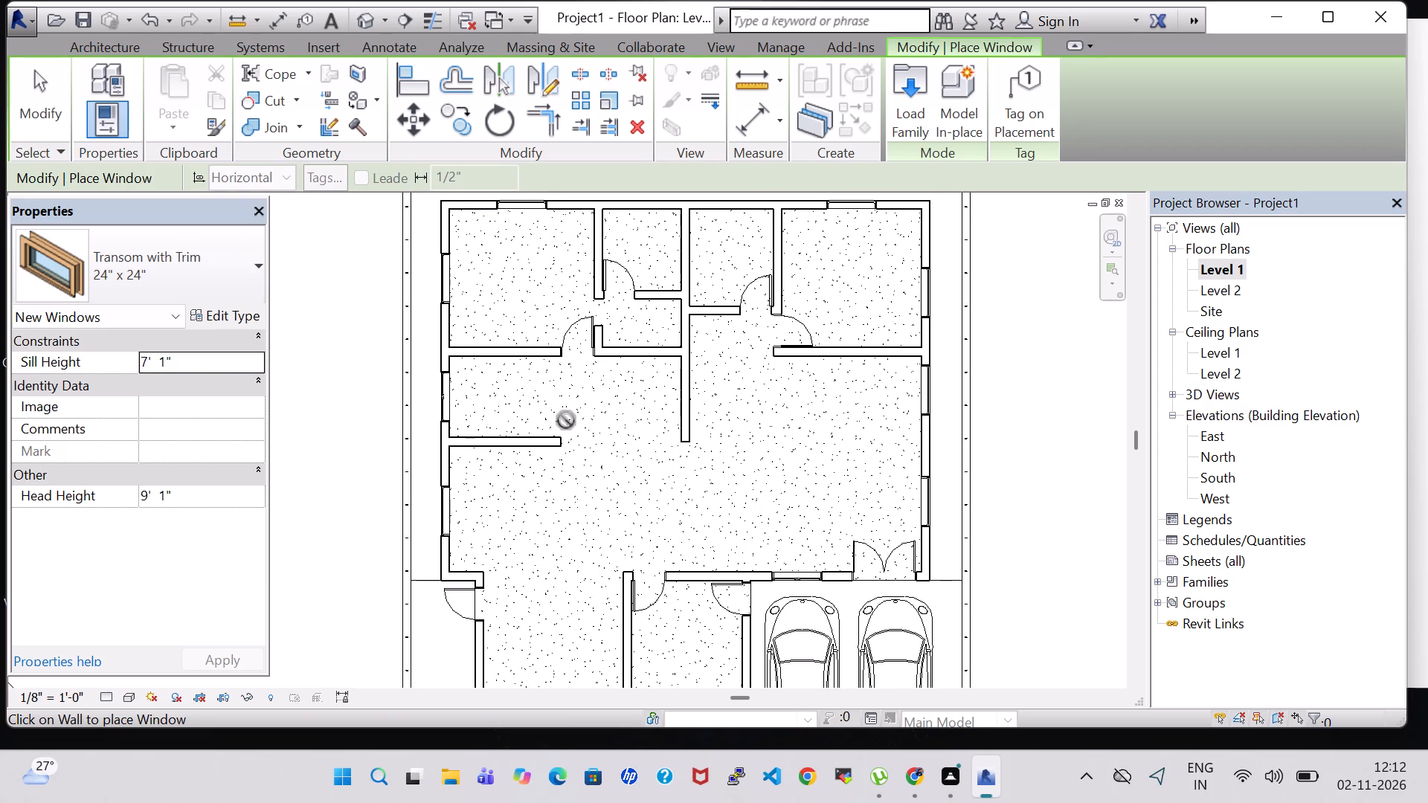
middle_drag(566, 420, 533, 548)
scroll(643, 346, up, 3)
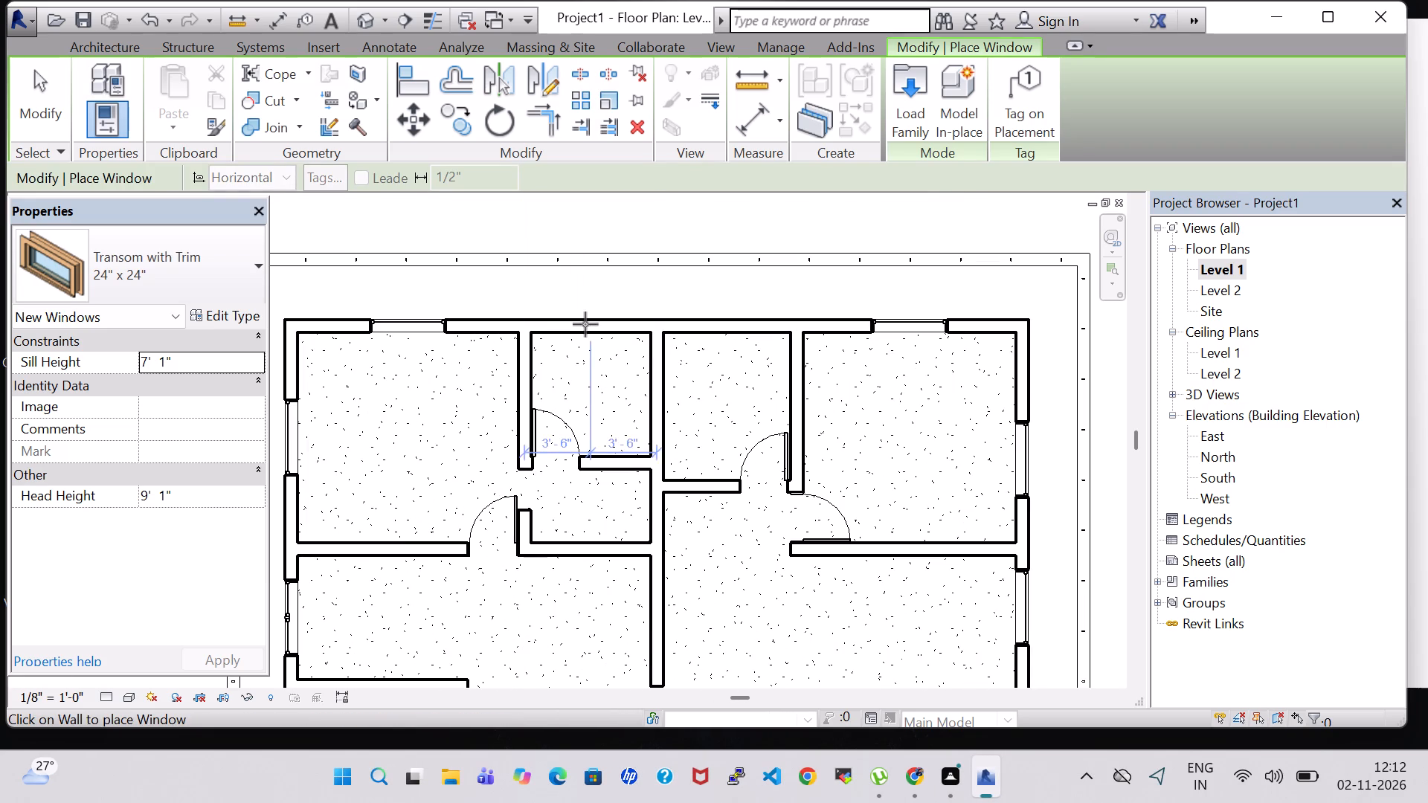
click(588, 327)
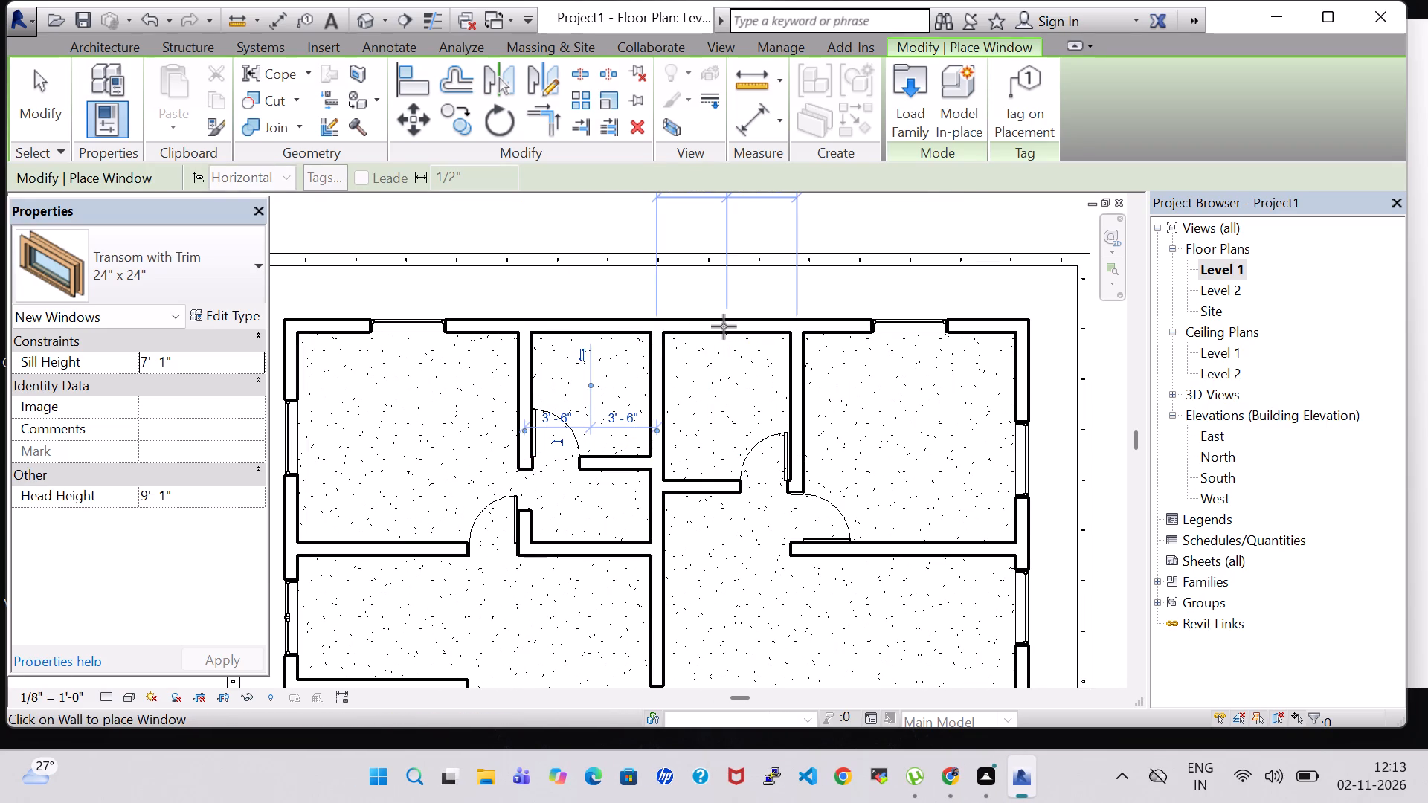
click(724, 326)
scroll(730, 398, down, 4)
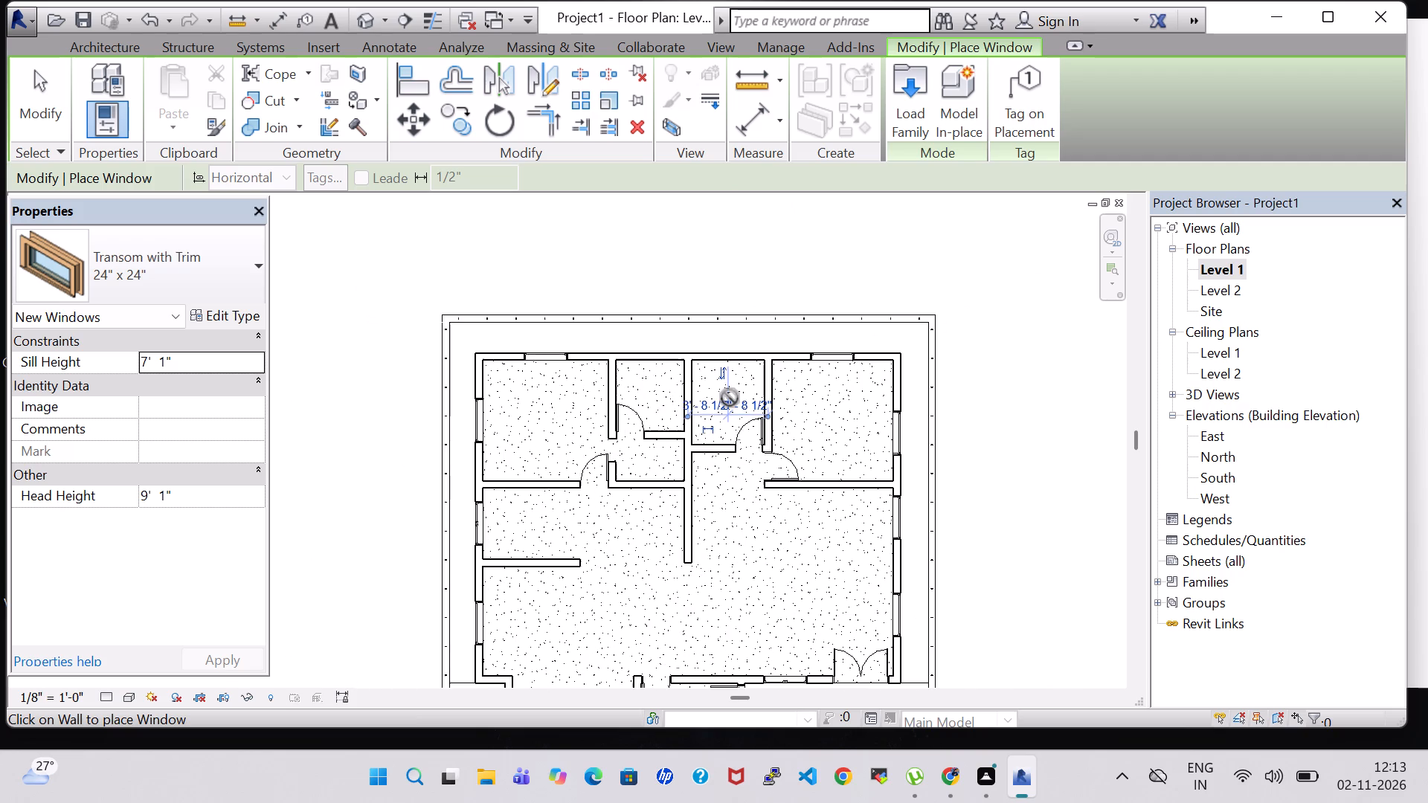
scroll(730, 398, down, 2)
key(Escape)
key(Escape)
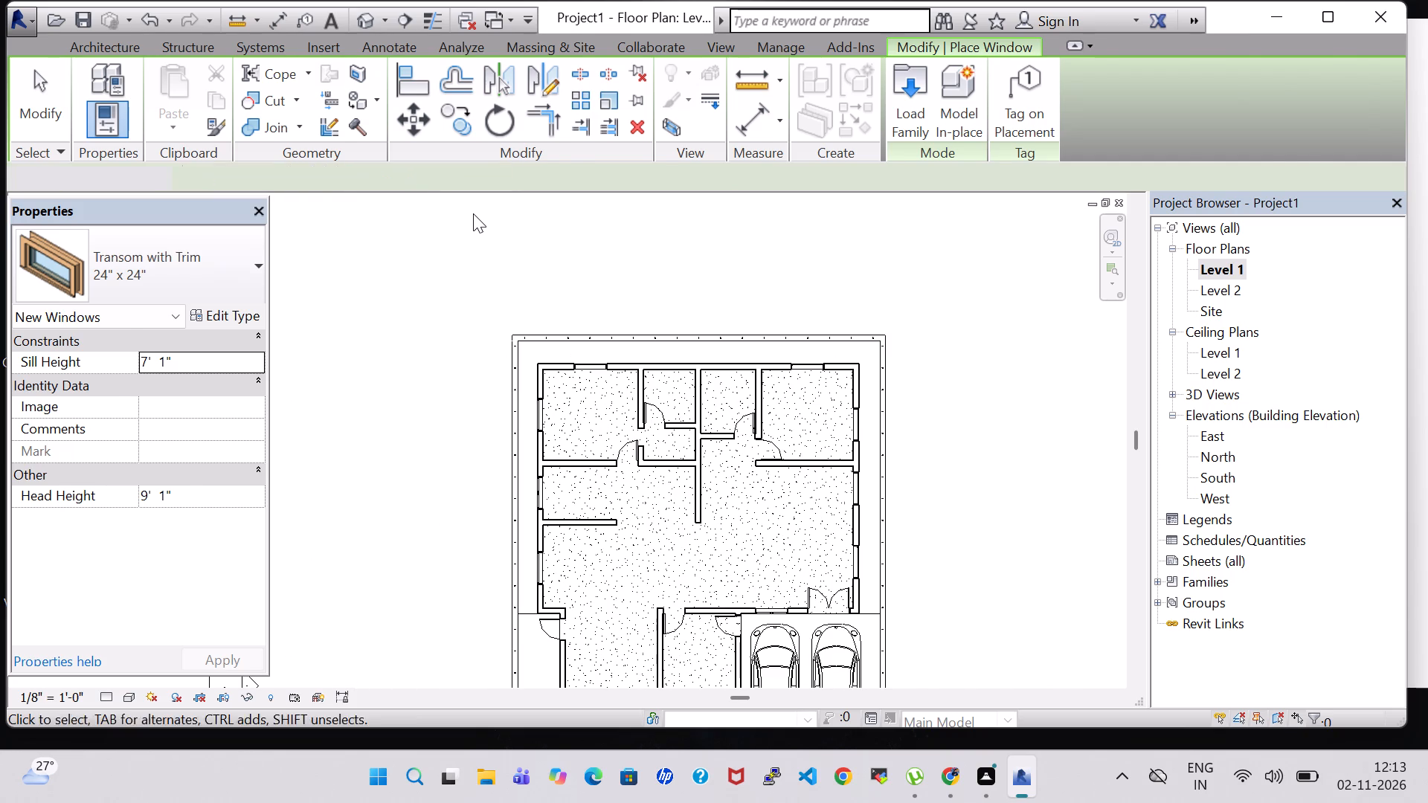
key(Escape)
key(Escape)
key(Escape)
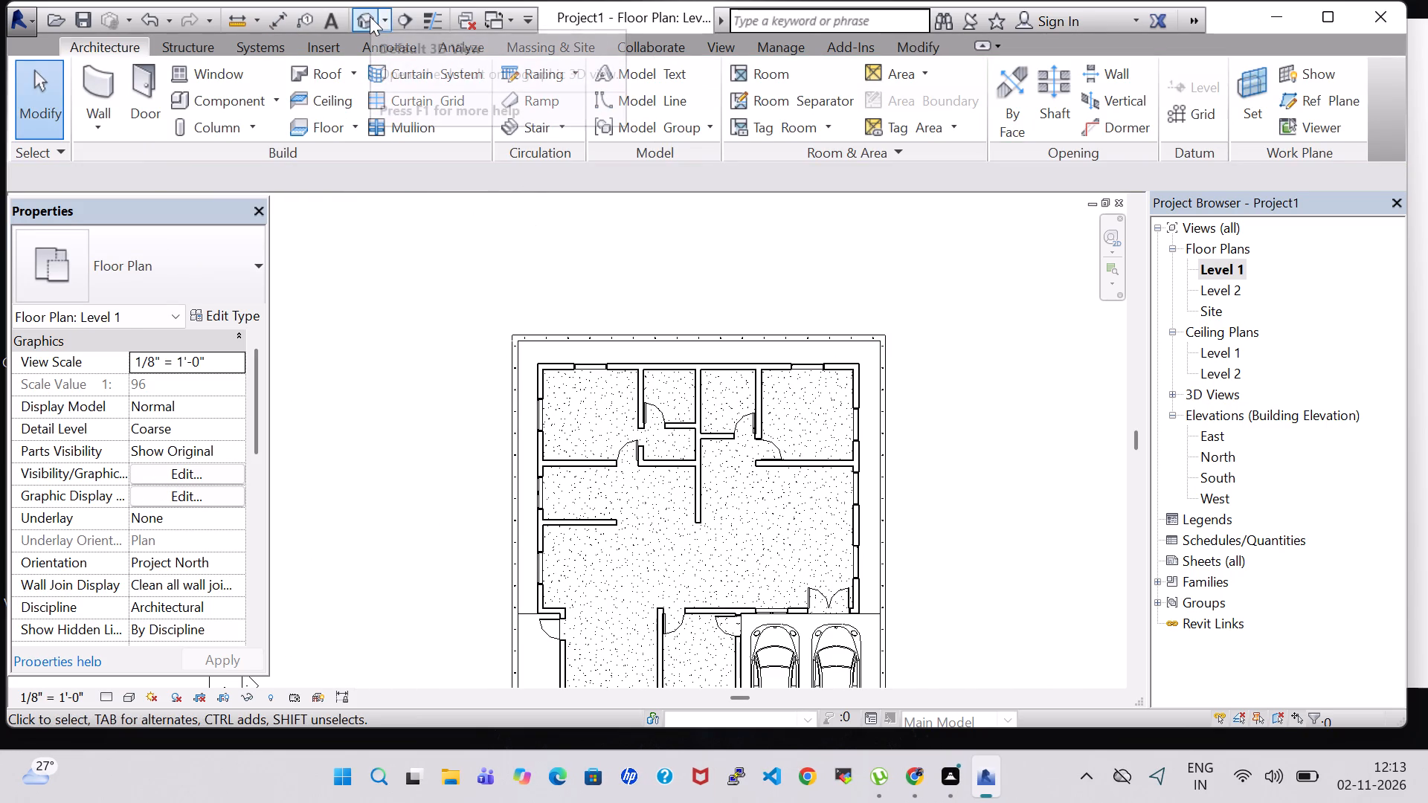
Examine the new transom windows from several sides in the 3D view, and return to the Level 1 plan.
click(361, 20)
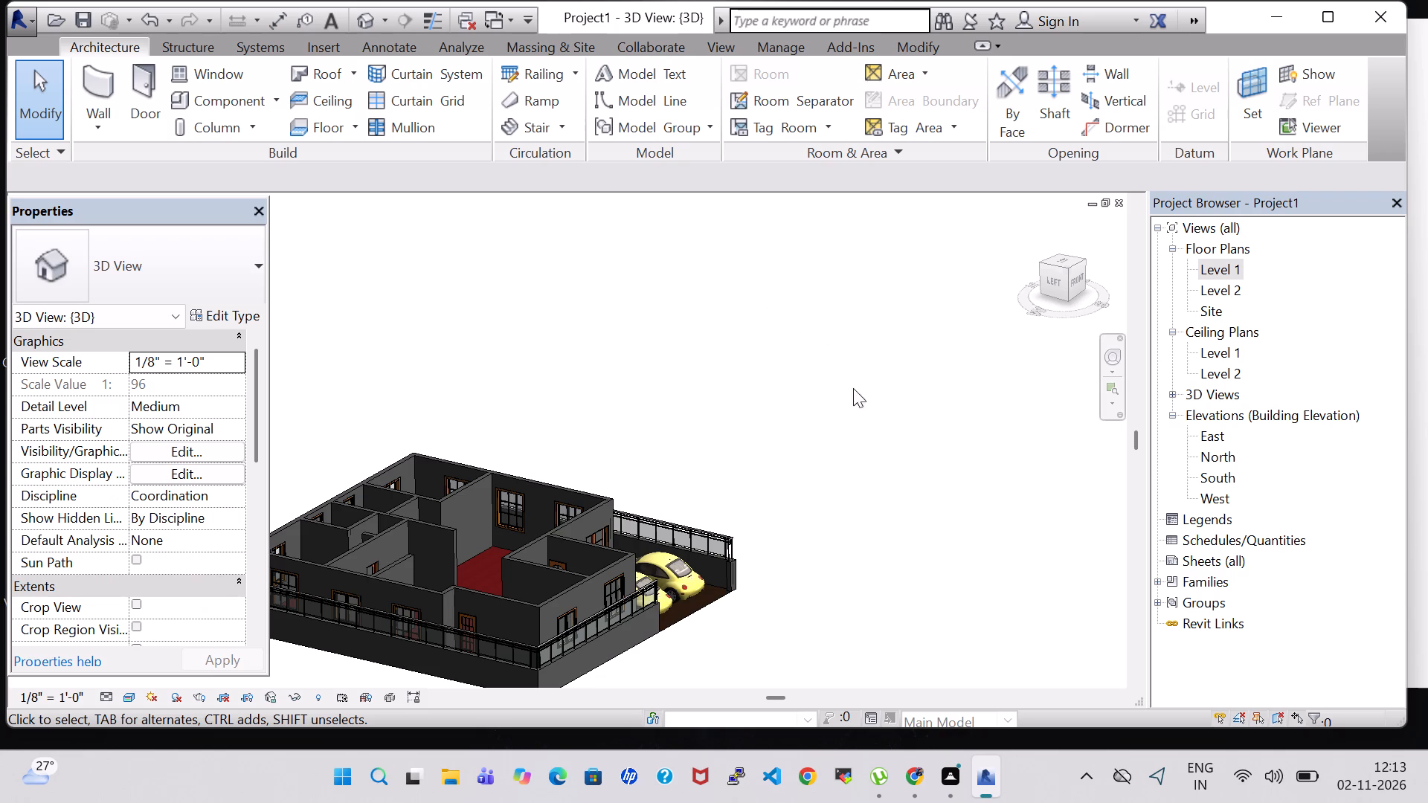
shift+middle_drag(793, 416, 838, 413)
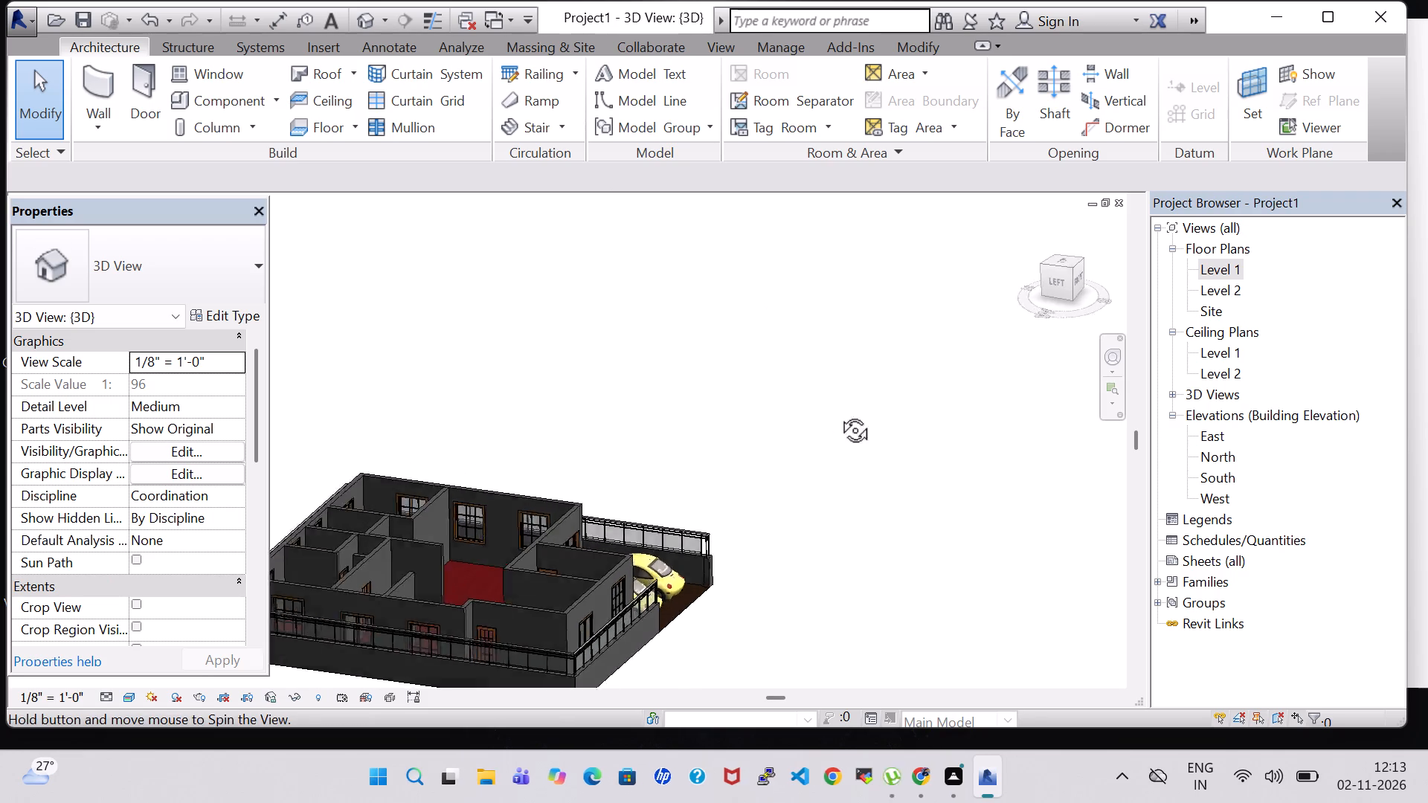
shift+middle_drag(838, 413, 898, 404)
middle_drag(846, 527, 894, 525)
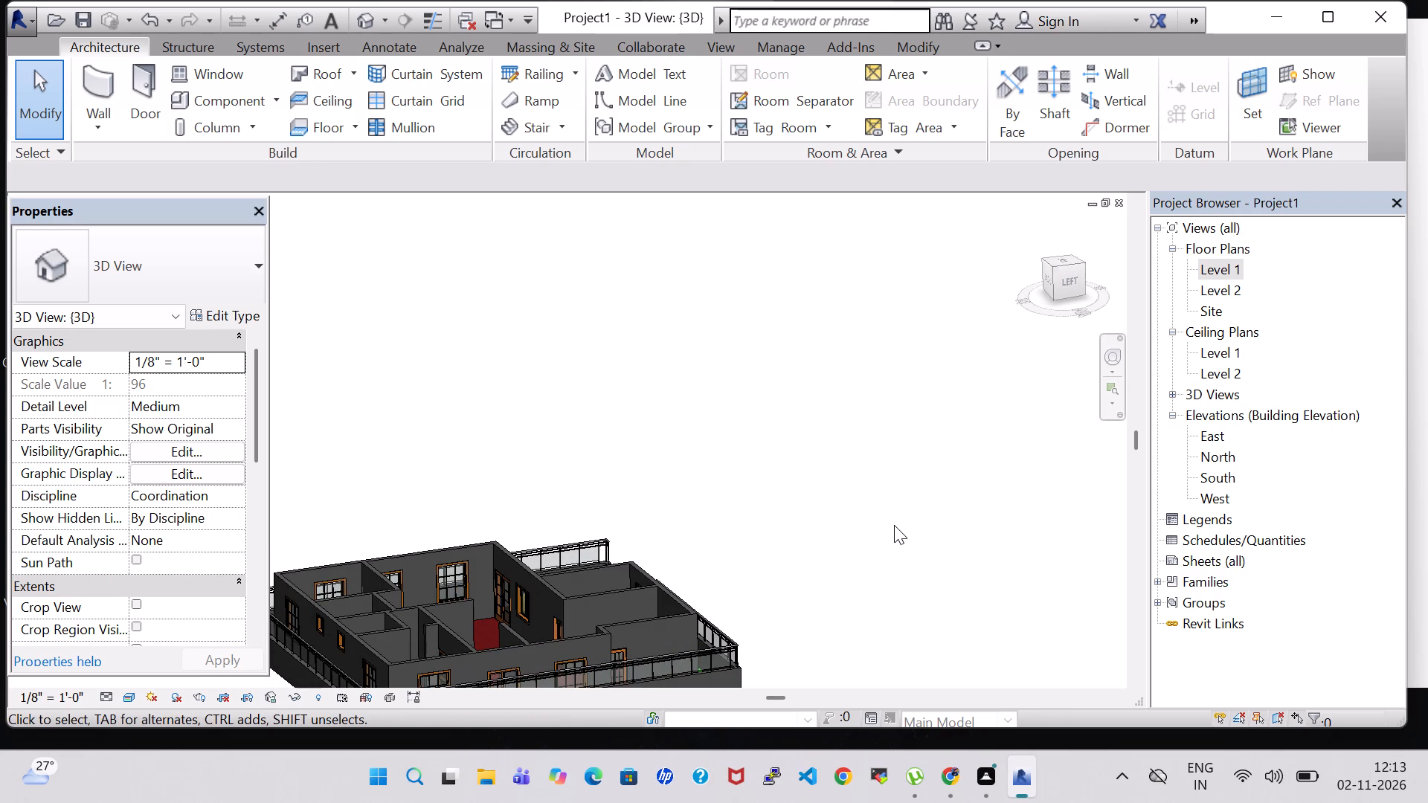
shift+middle_drag(816, 520, 776, 527)
shift+scroll(776, 527, down, 1)
middle_drag(776, 558, 779, 520)
shift+middle_drag(767, 552, 810, 549)
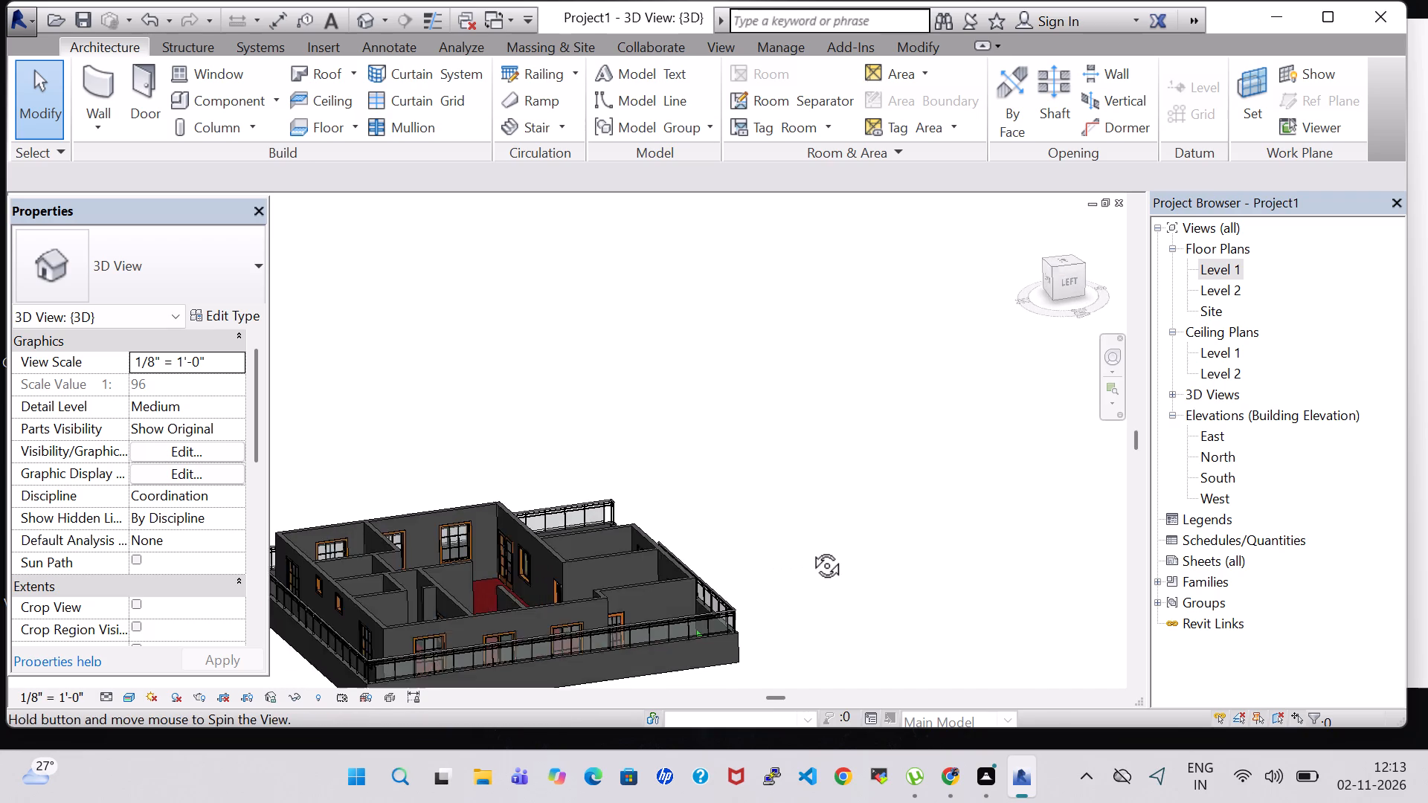
shift+middle_drag(810, 549, 506, 573)
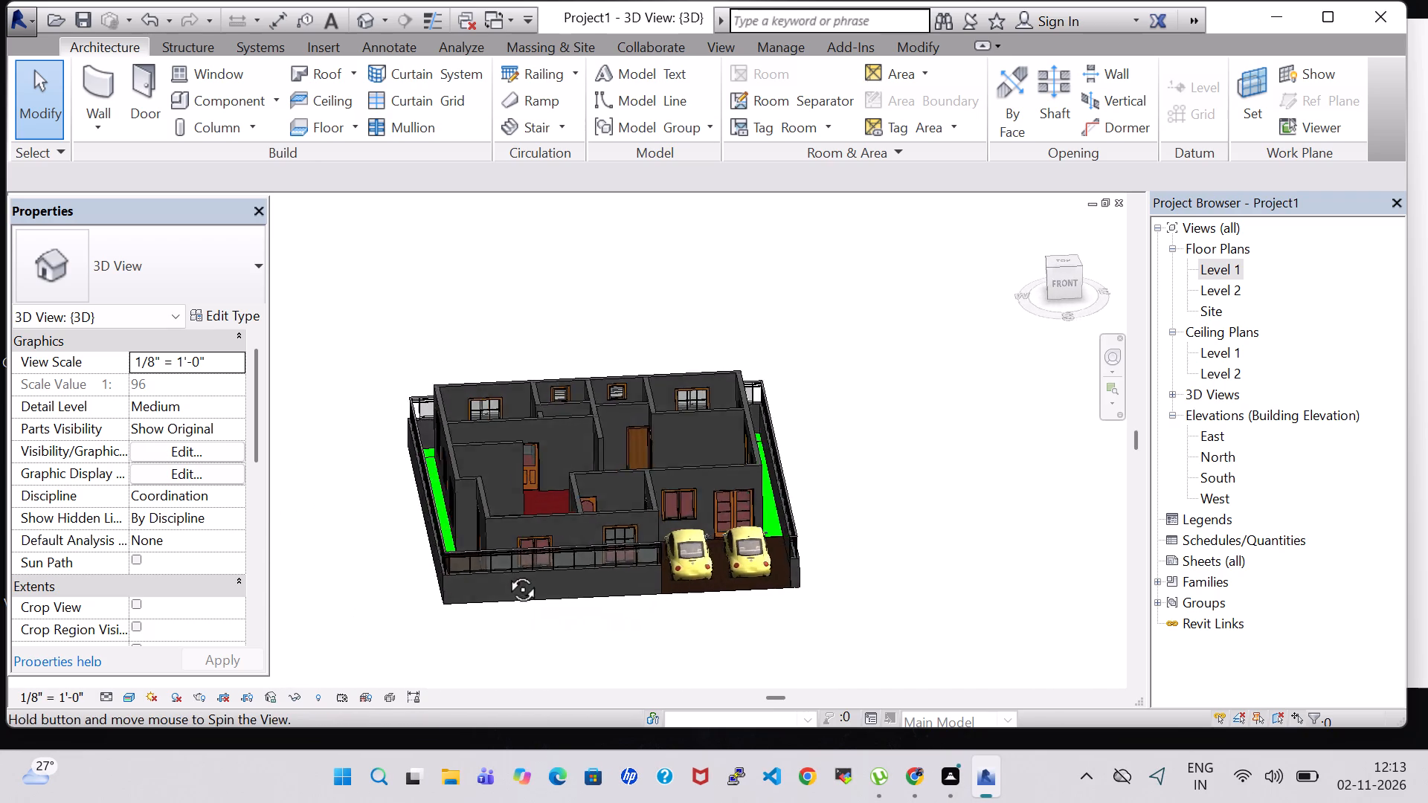
shift+middle_drag(506, 573, 480, 587)
click(1207, 272)
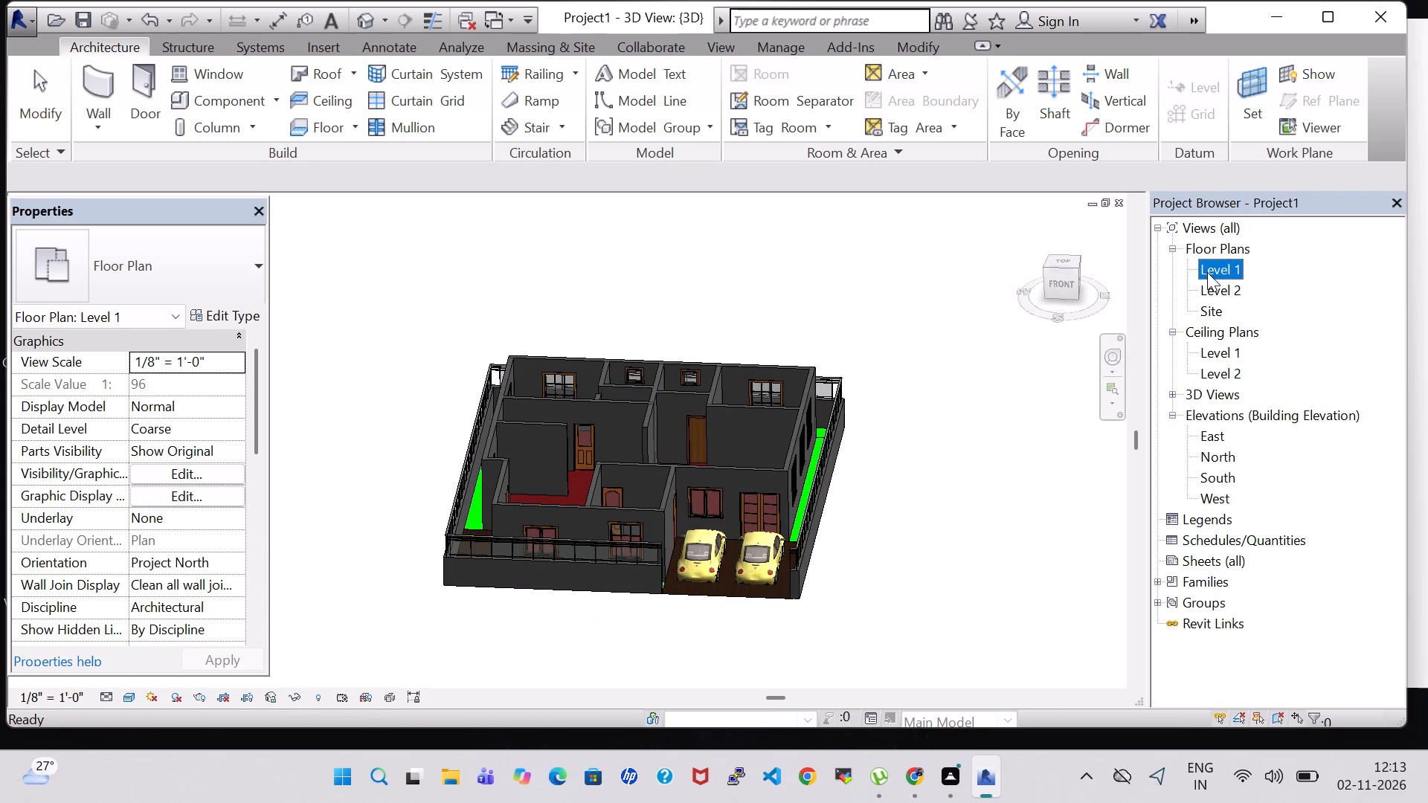
triple_click(1222, 271)
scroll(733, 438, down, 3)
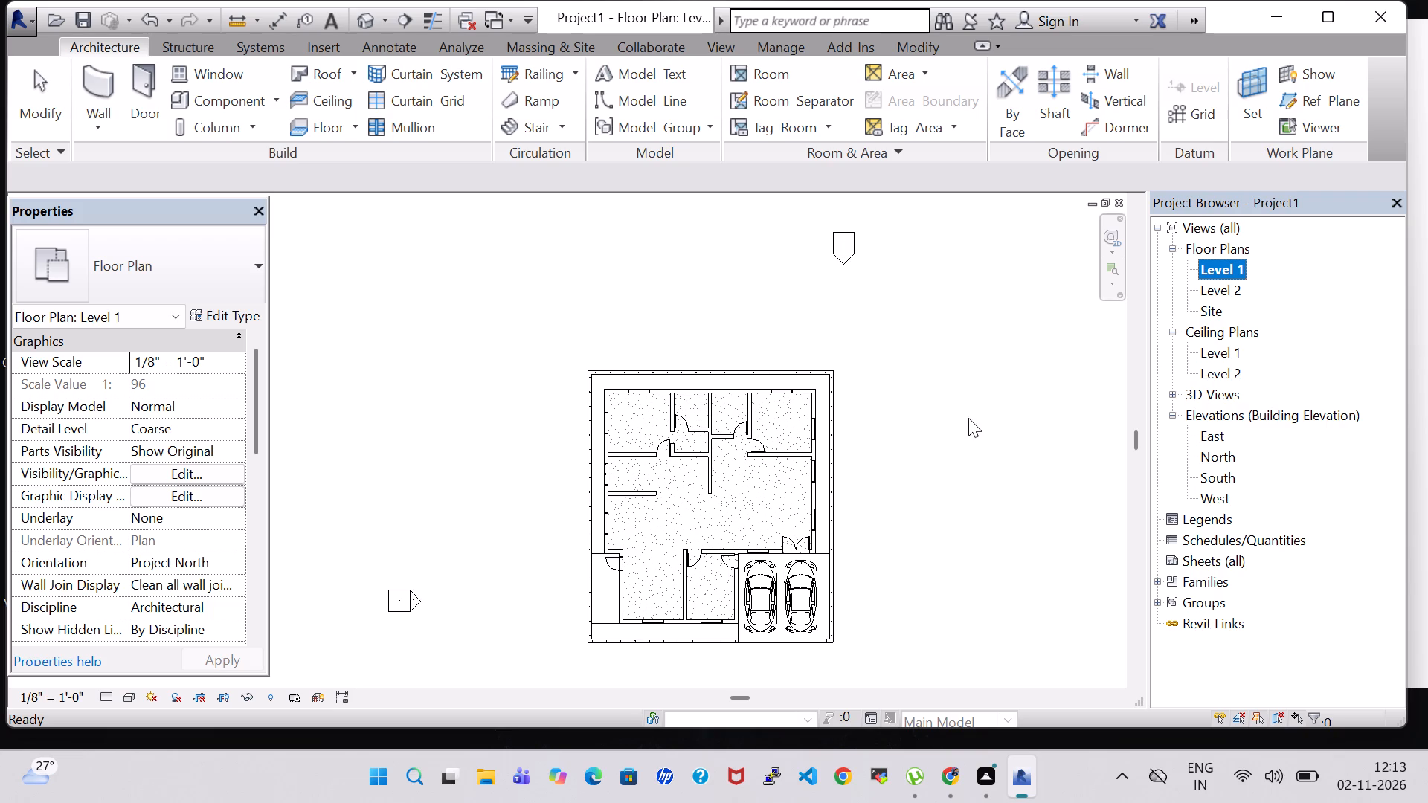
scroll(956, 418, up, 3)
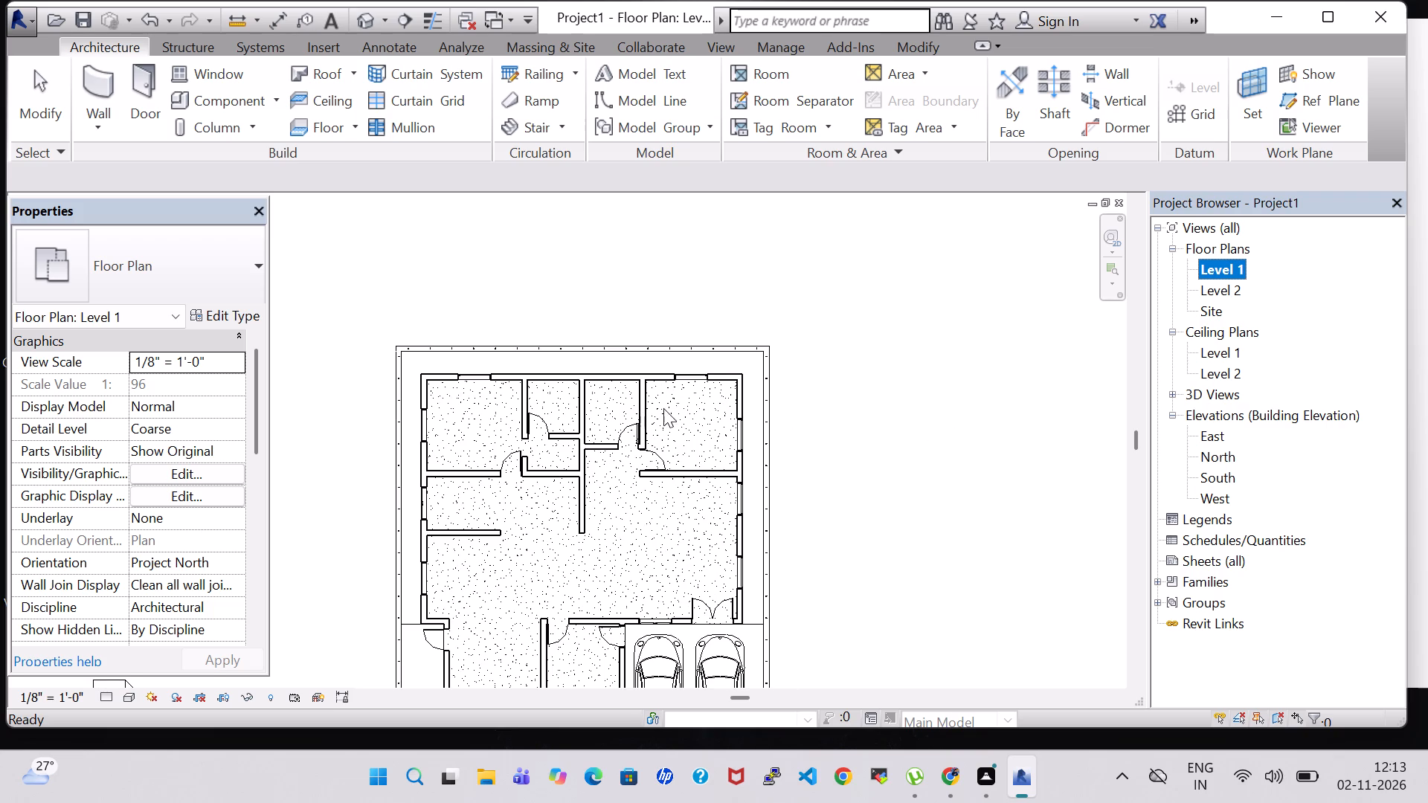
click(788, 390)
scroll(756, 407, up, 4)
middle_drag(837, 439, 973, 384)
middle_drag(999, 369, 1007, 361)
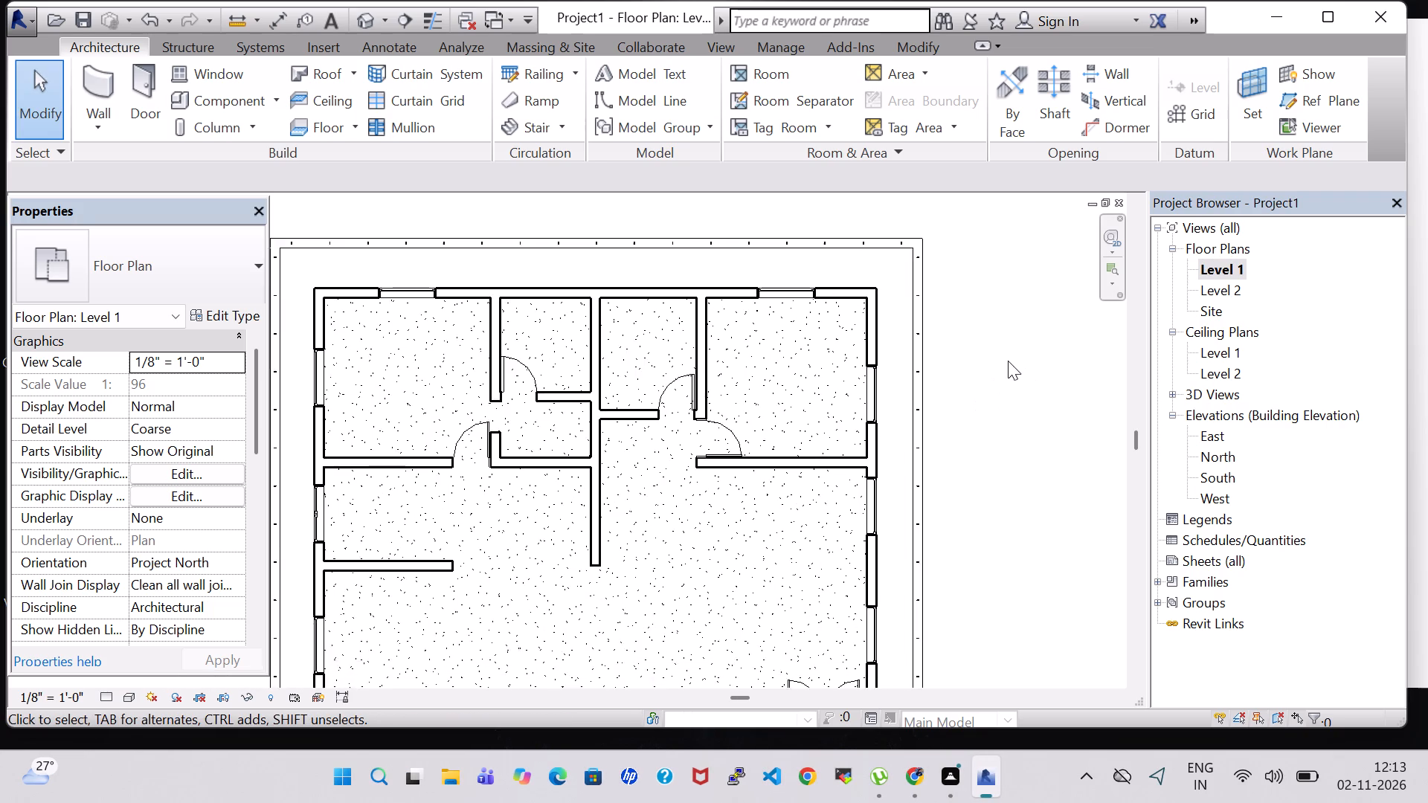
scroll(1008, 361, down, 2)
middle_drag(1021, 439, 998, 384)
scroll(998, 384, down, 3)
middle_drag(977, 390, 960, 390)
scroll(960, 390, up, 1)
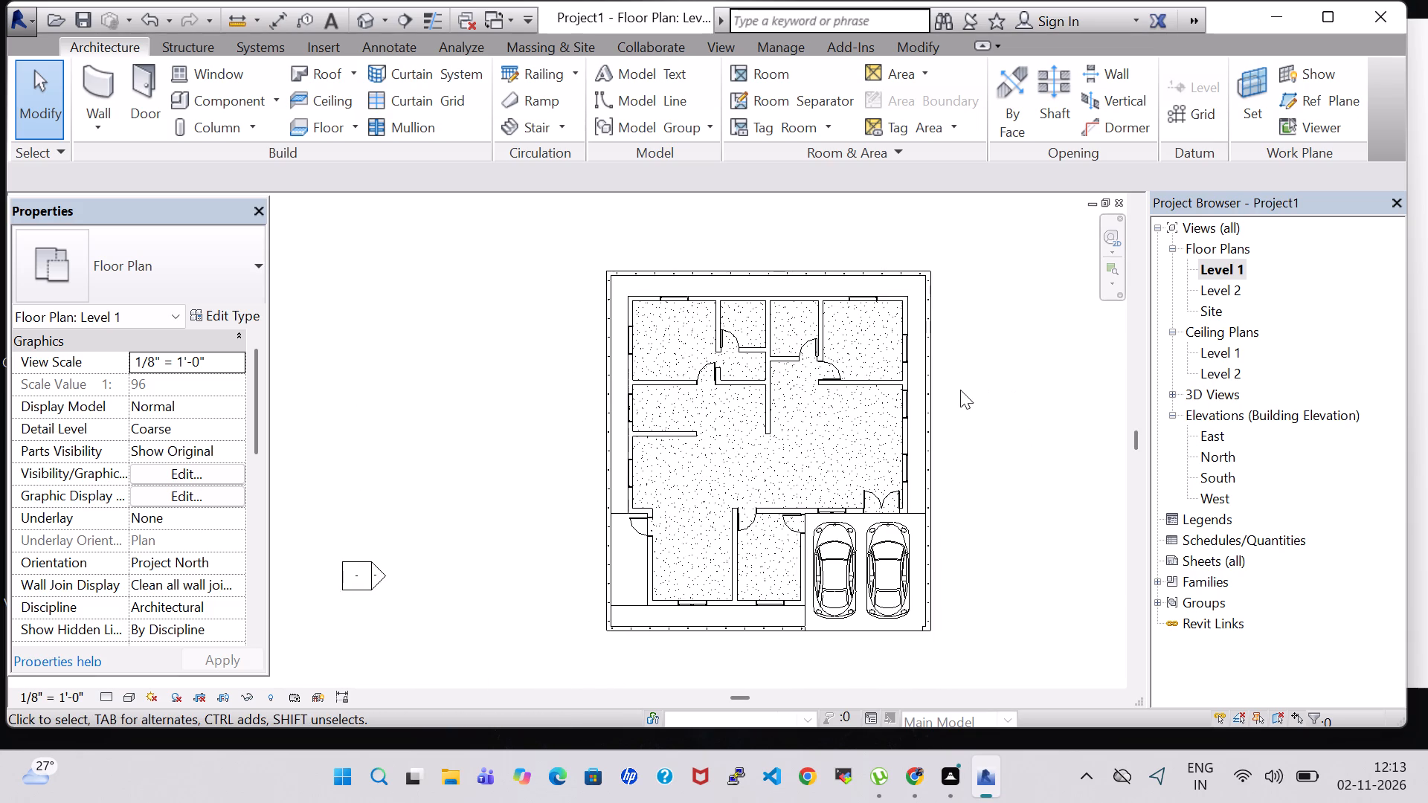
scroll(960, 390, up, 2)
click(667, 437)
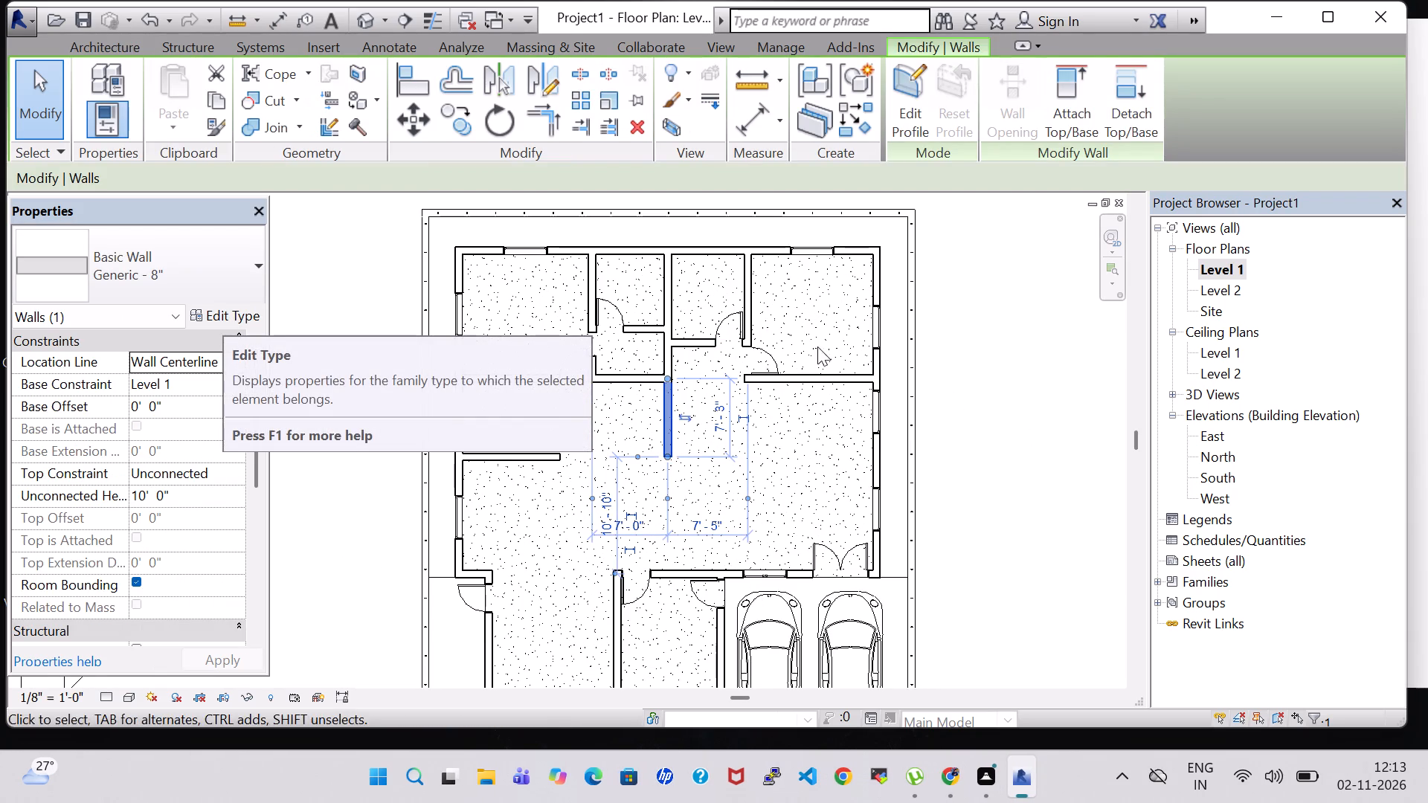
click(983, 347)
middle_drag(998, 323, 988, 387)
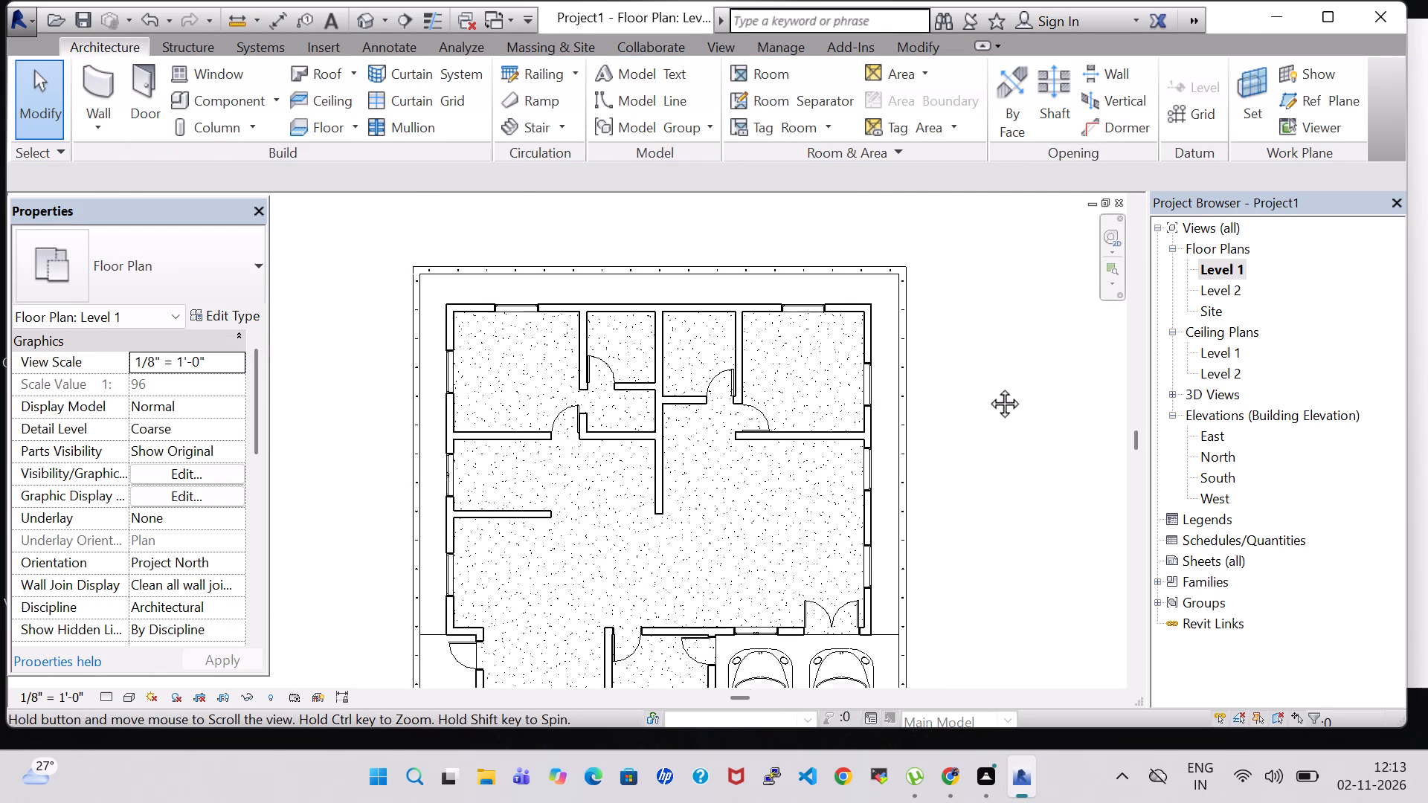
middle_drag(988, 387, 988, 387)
Duplicate the Generic - 8" type of the partition between the two small north rooms as INNER WALL.
click(654, 416)
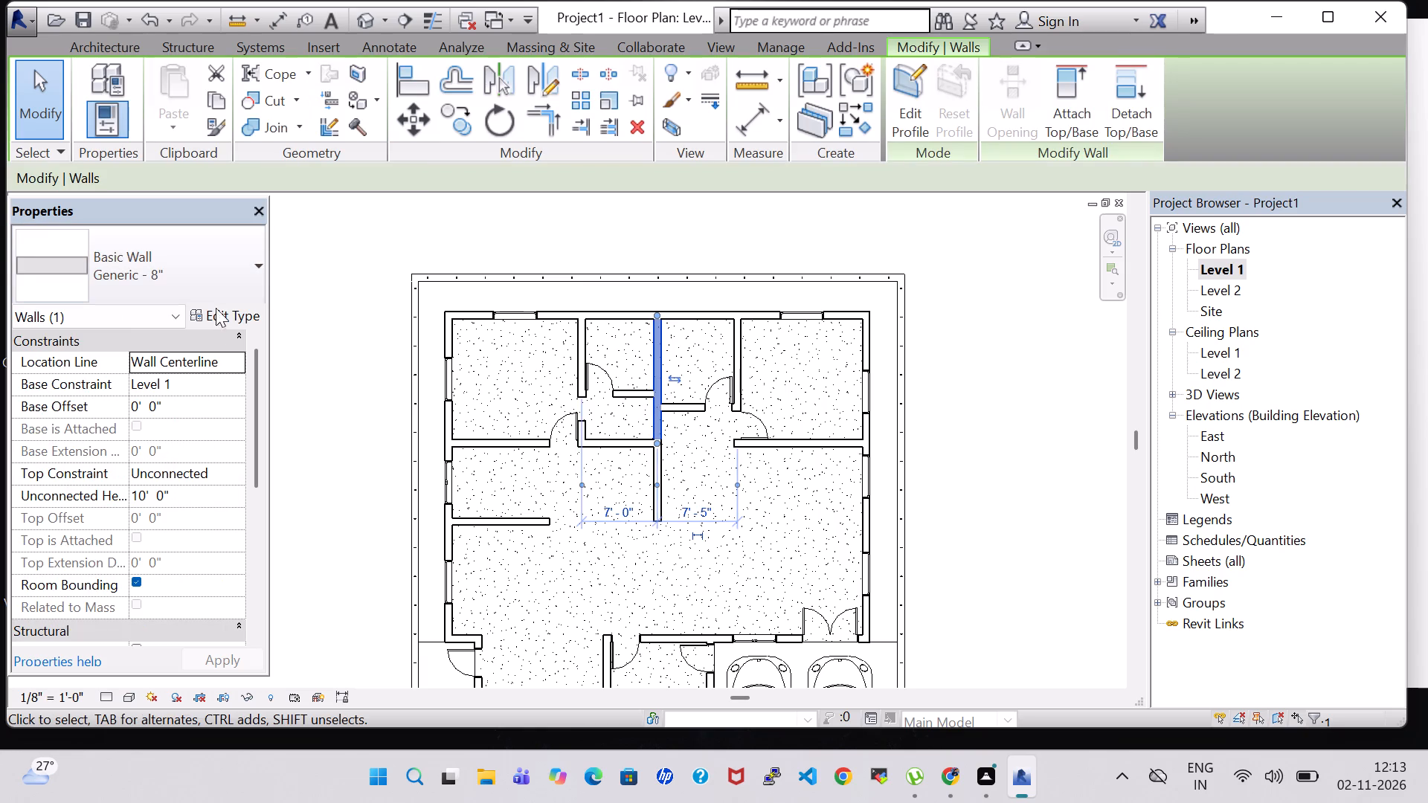
click(219, 315)
click(852, 172)
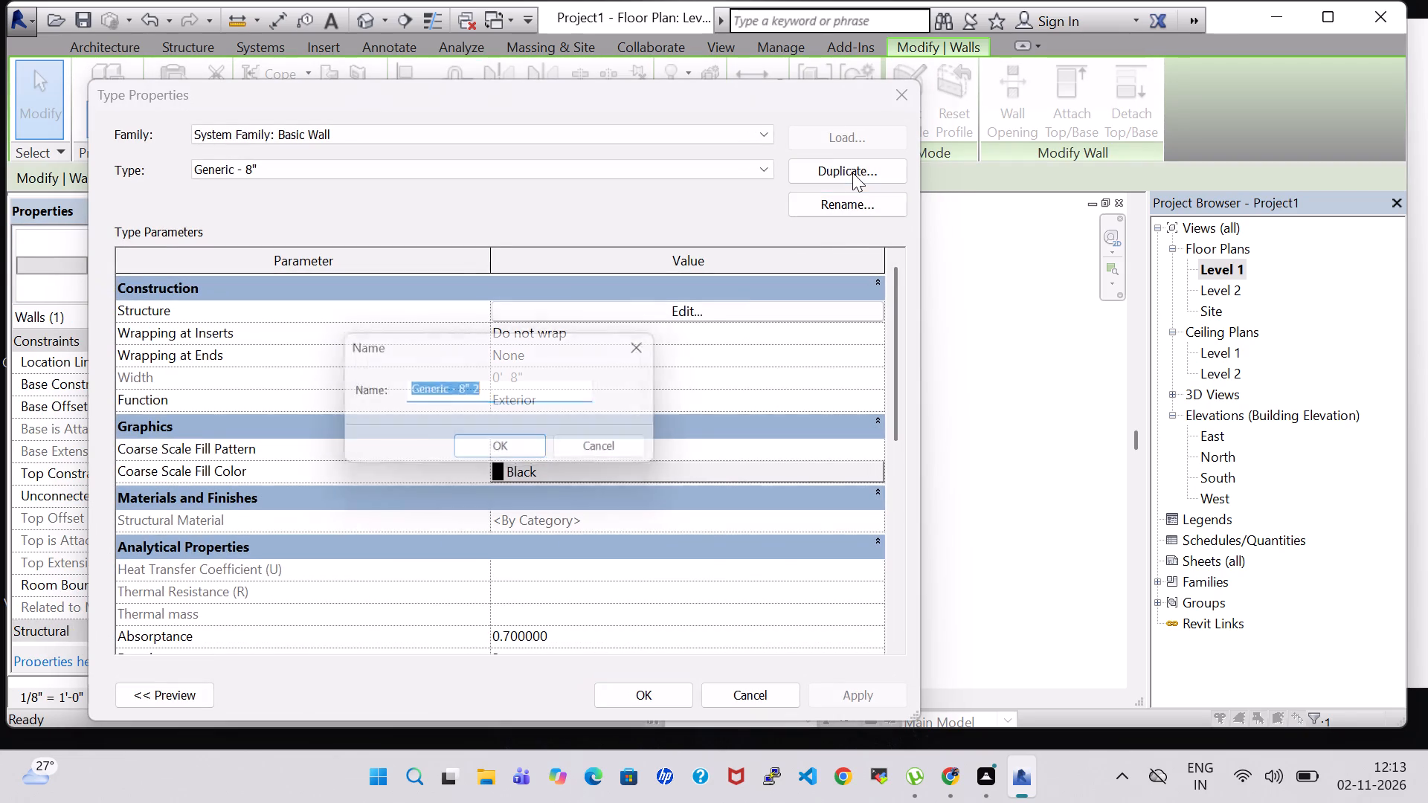
key(BackSpace)
text(INNER WALL)
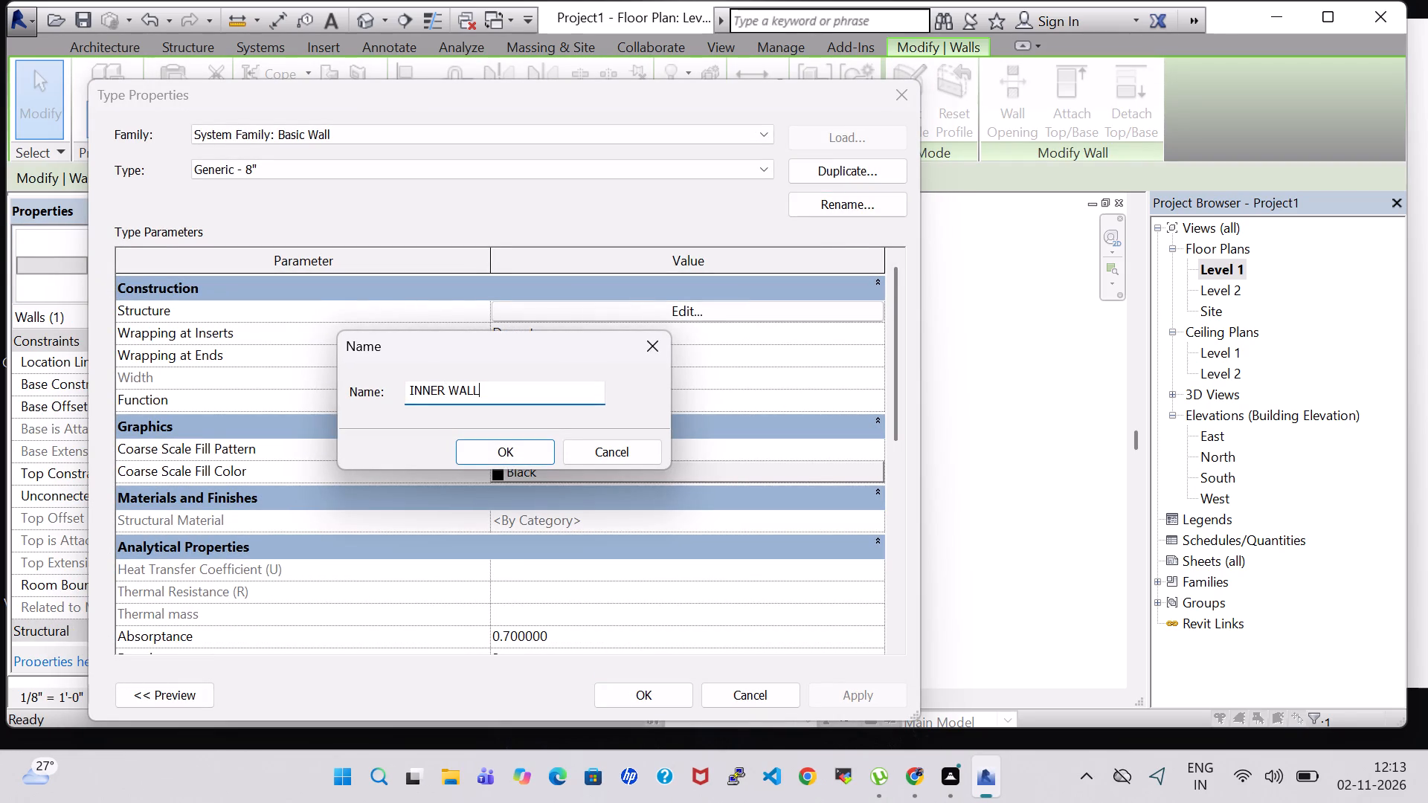
key(Return)
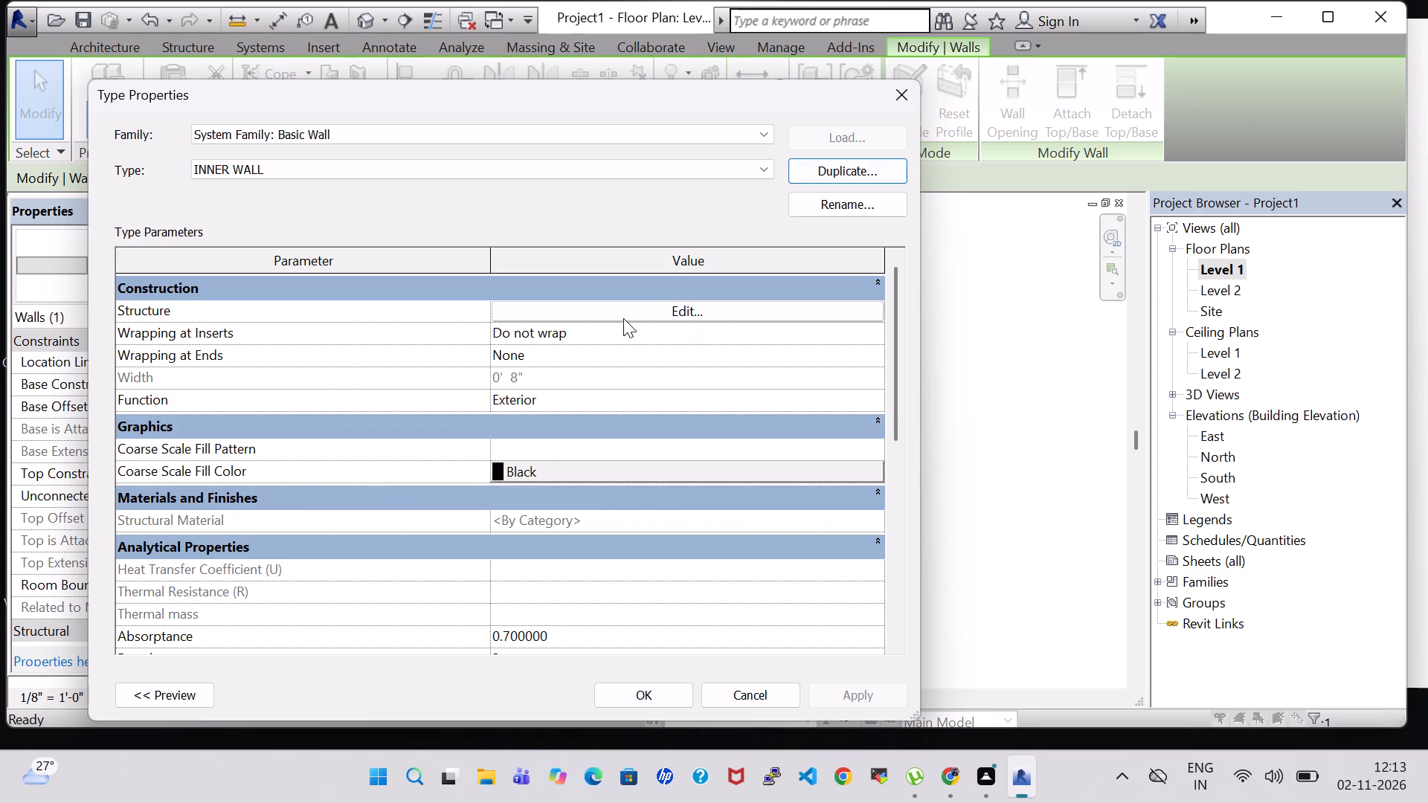
Set the structure layer thickness of the INNER WALL type to 7" and apply it to the partition.
click(672, 309)
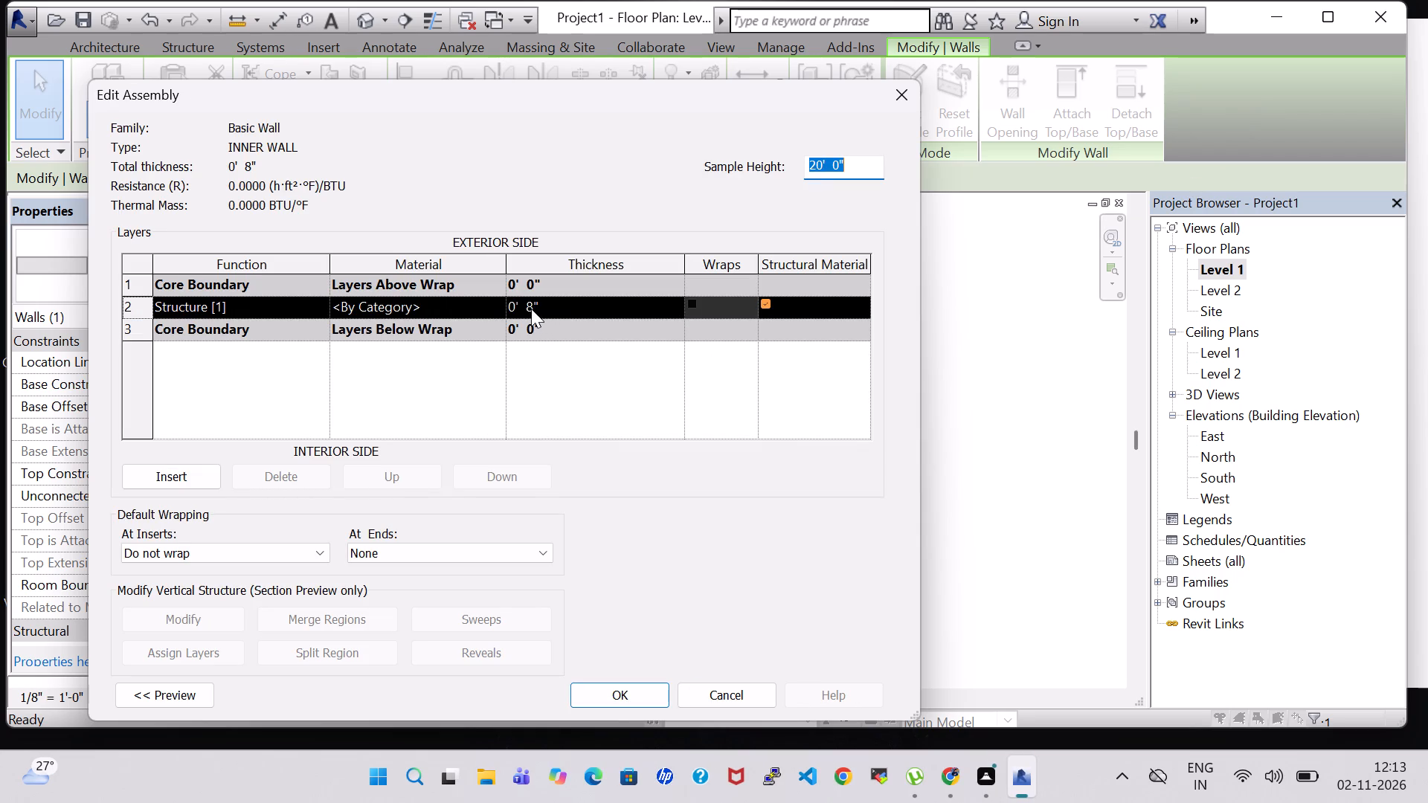
click(533, 309)
key(BackSpace)
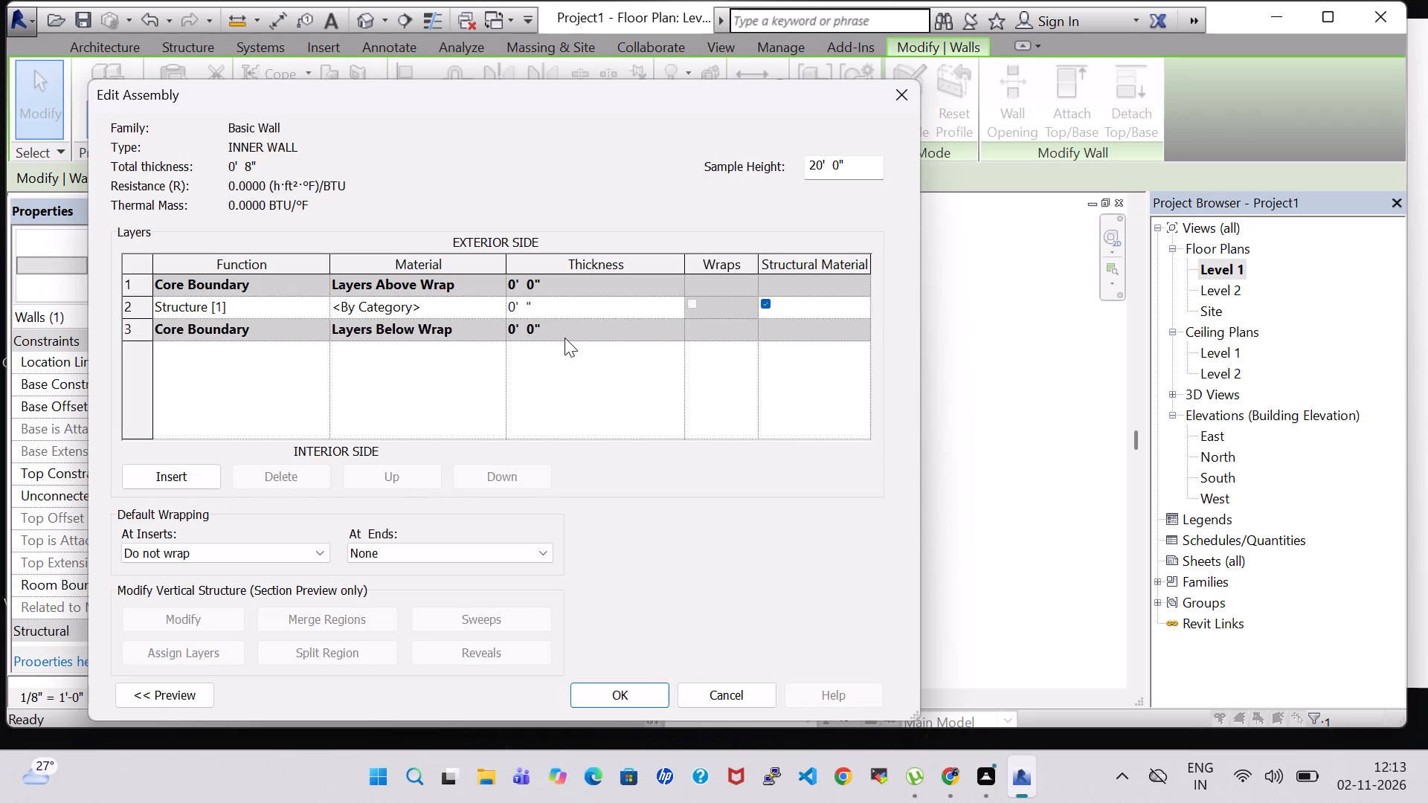
key(7)
click(646, 688)
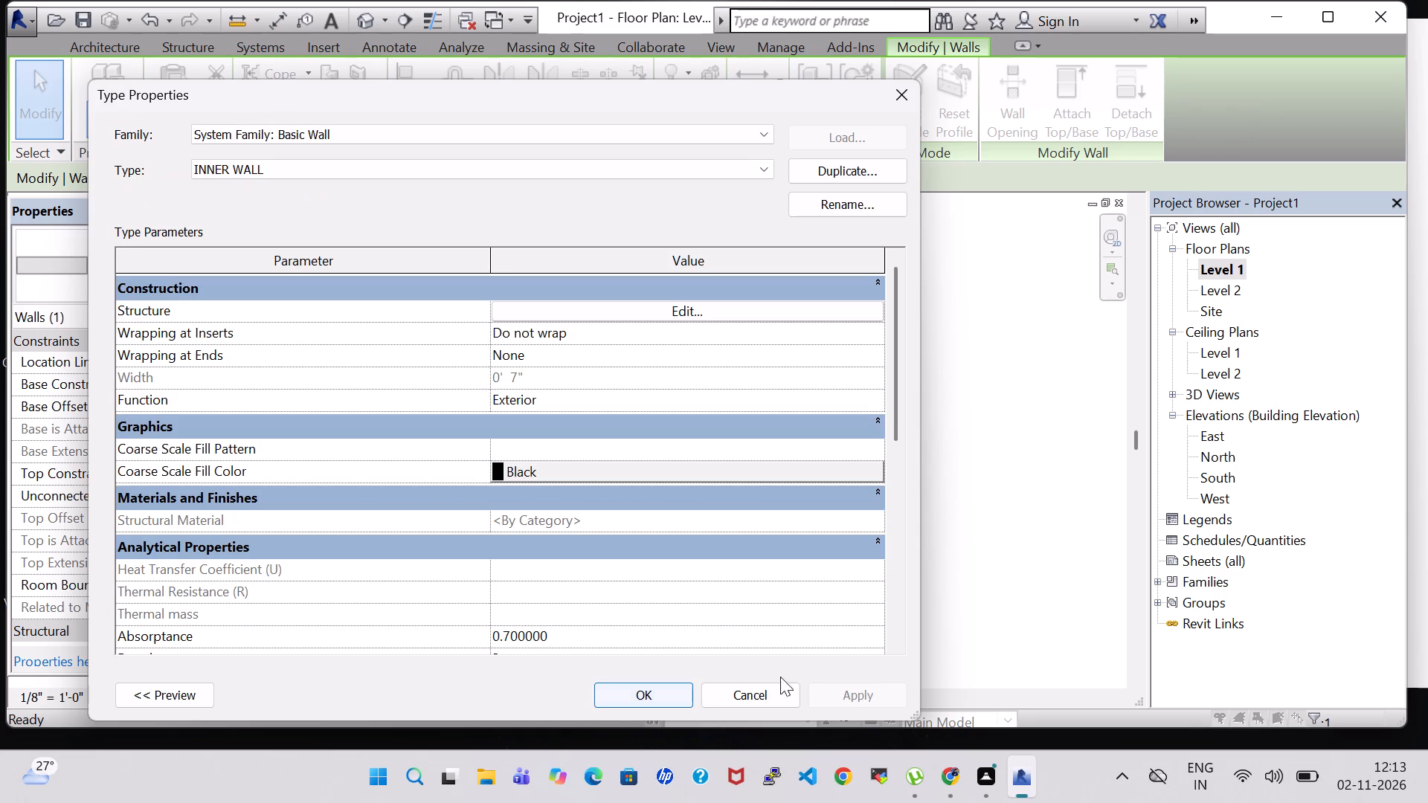
click(641, 703)
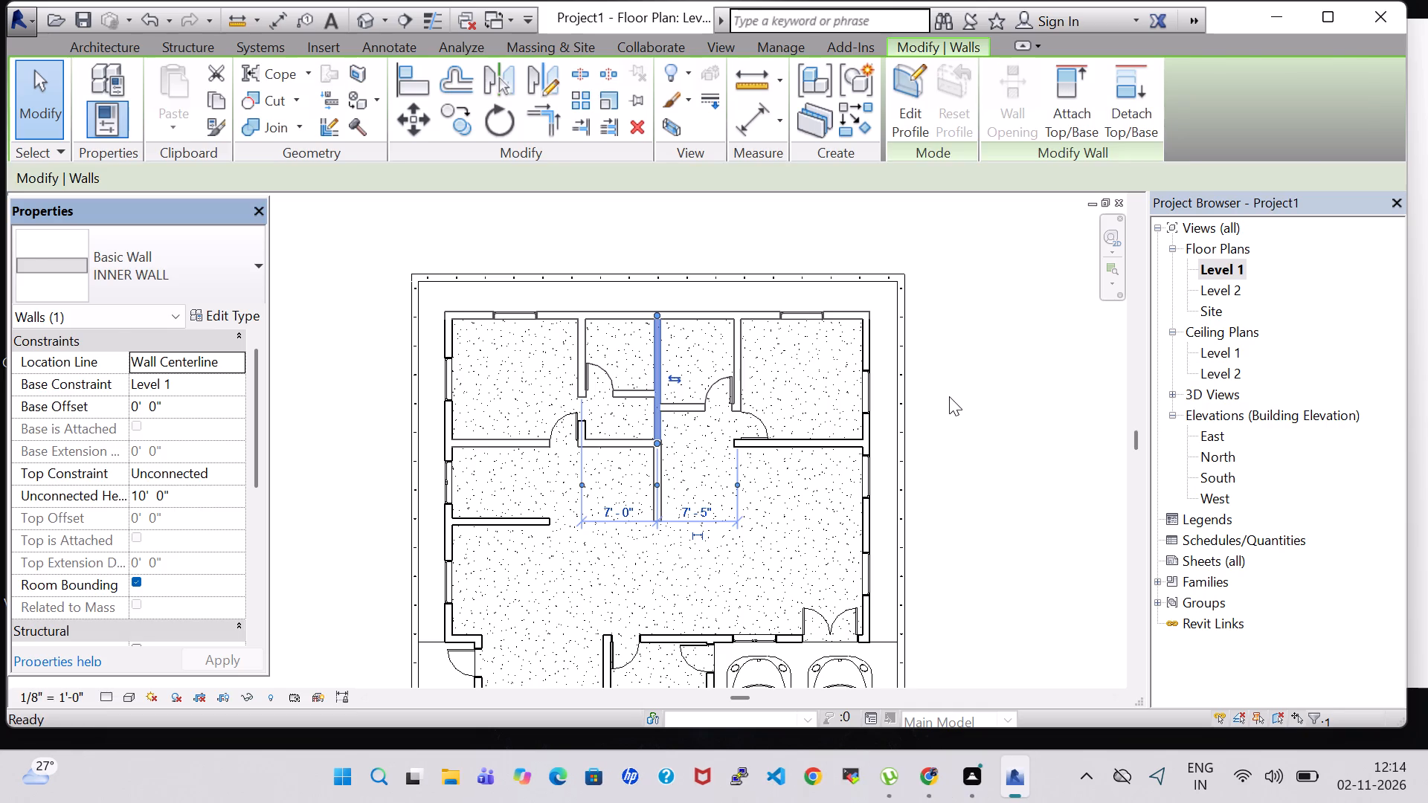
click(949, 396)
Change the short wall continuing south from that partition into the open hall to the INNER WALL type.
click(646, 483)
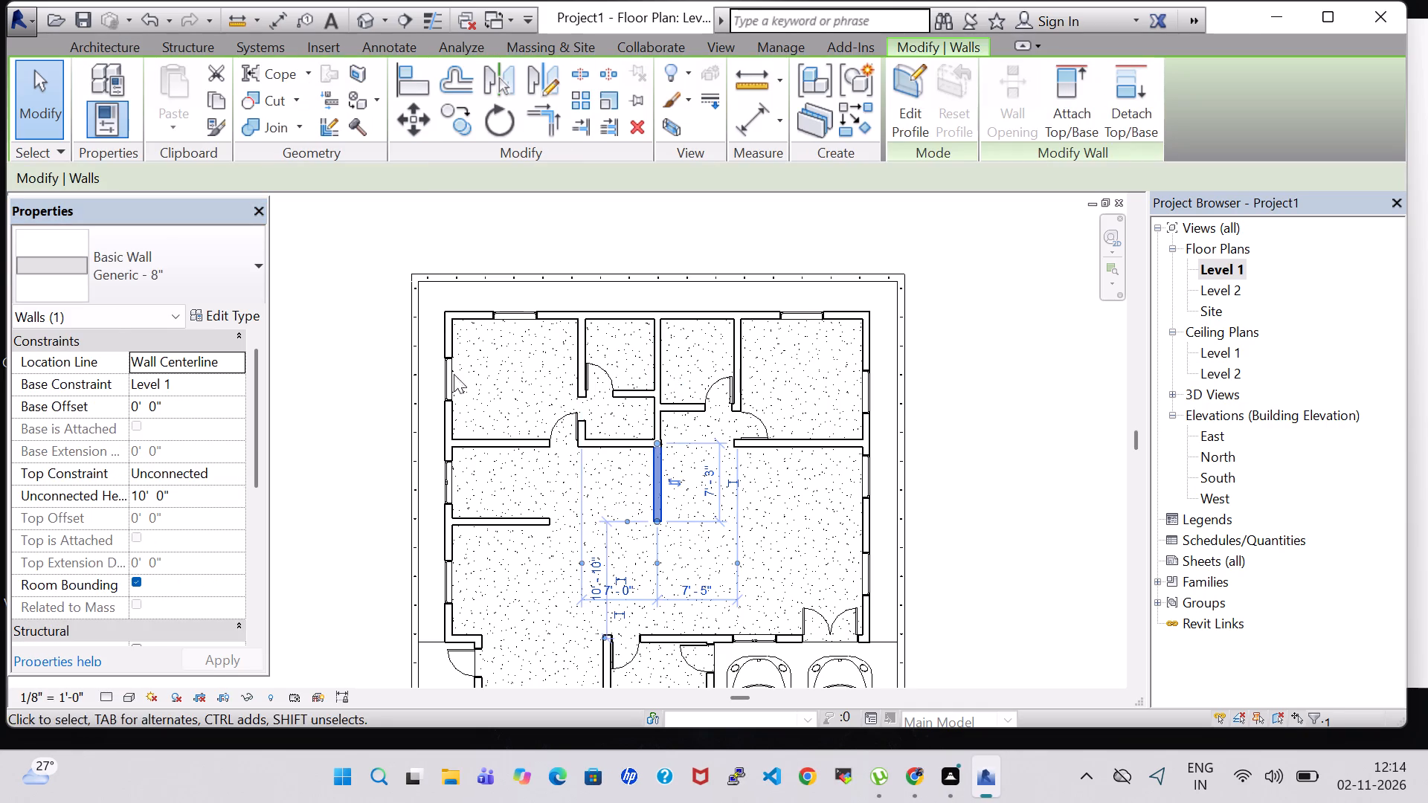
click(149, 263)
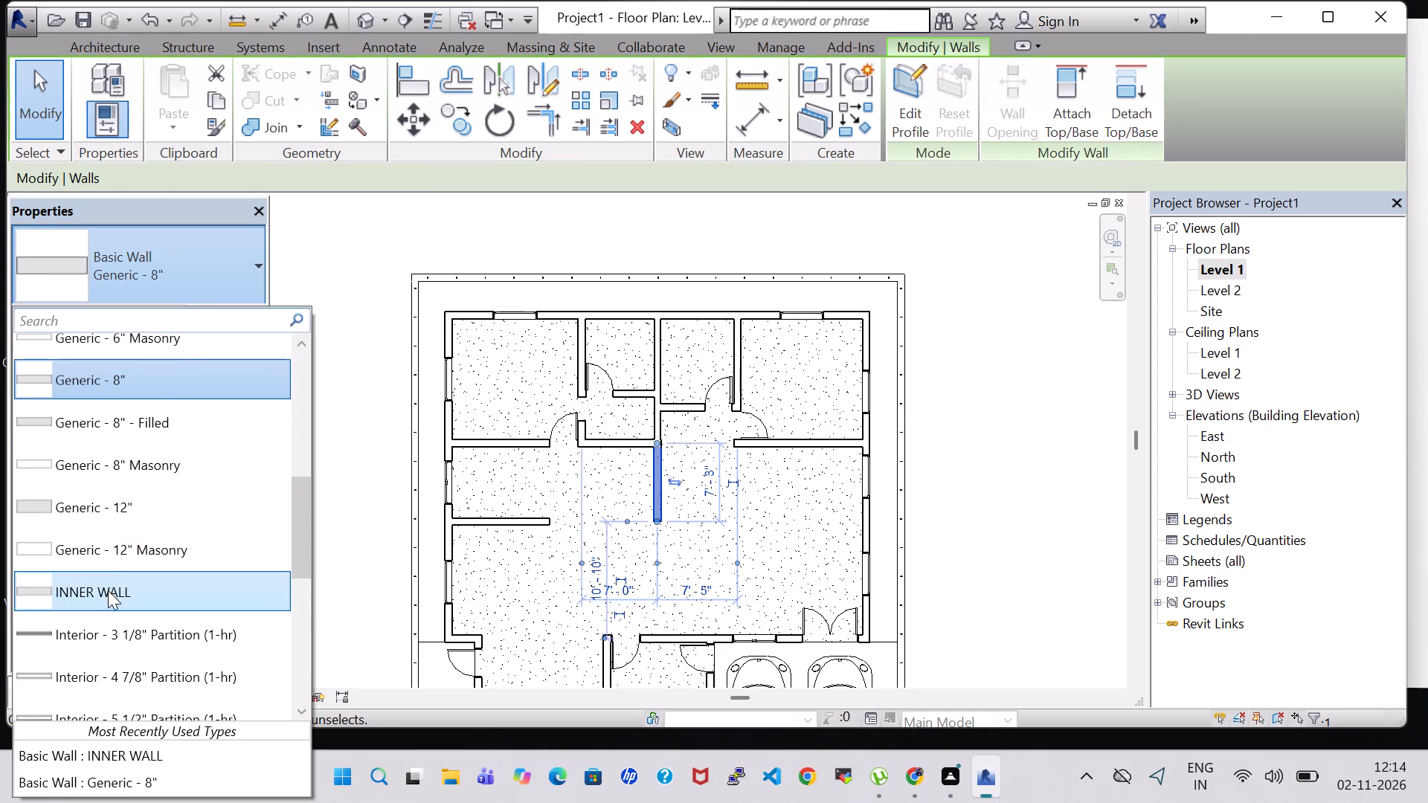
click(108, 592)
click(975, 489)
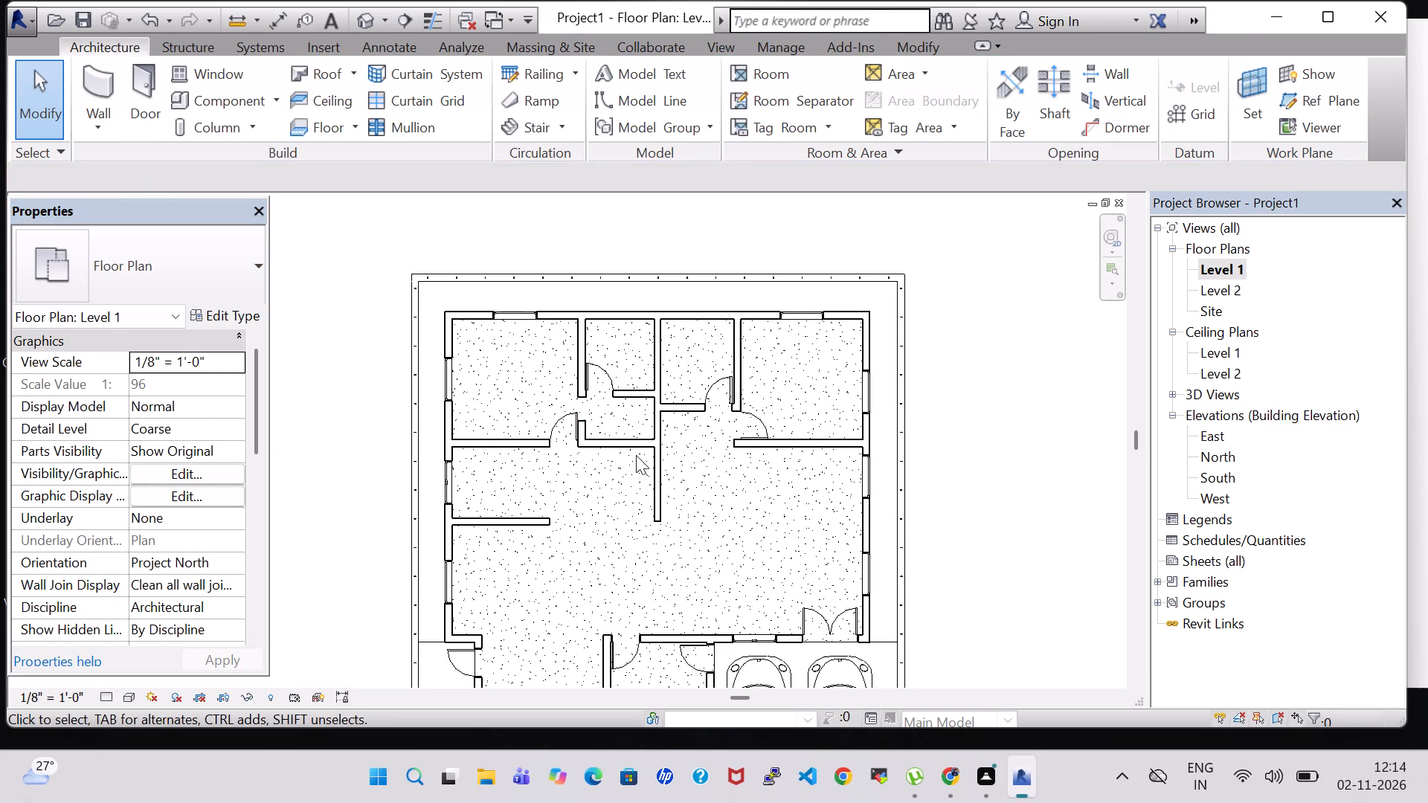
Change the west wall, south wall and short door-side stub around the western small north room to the INNER WALL type.
scroll(623, 477, down, 2)
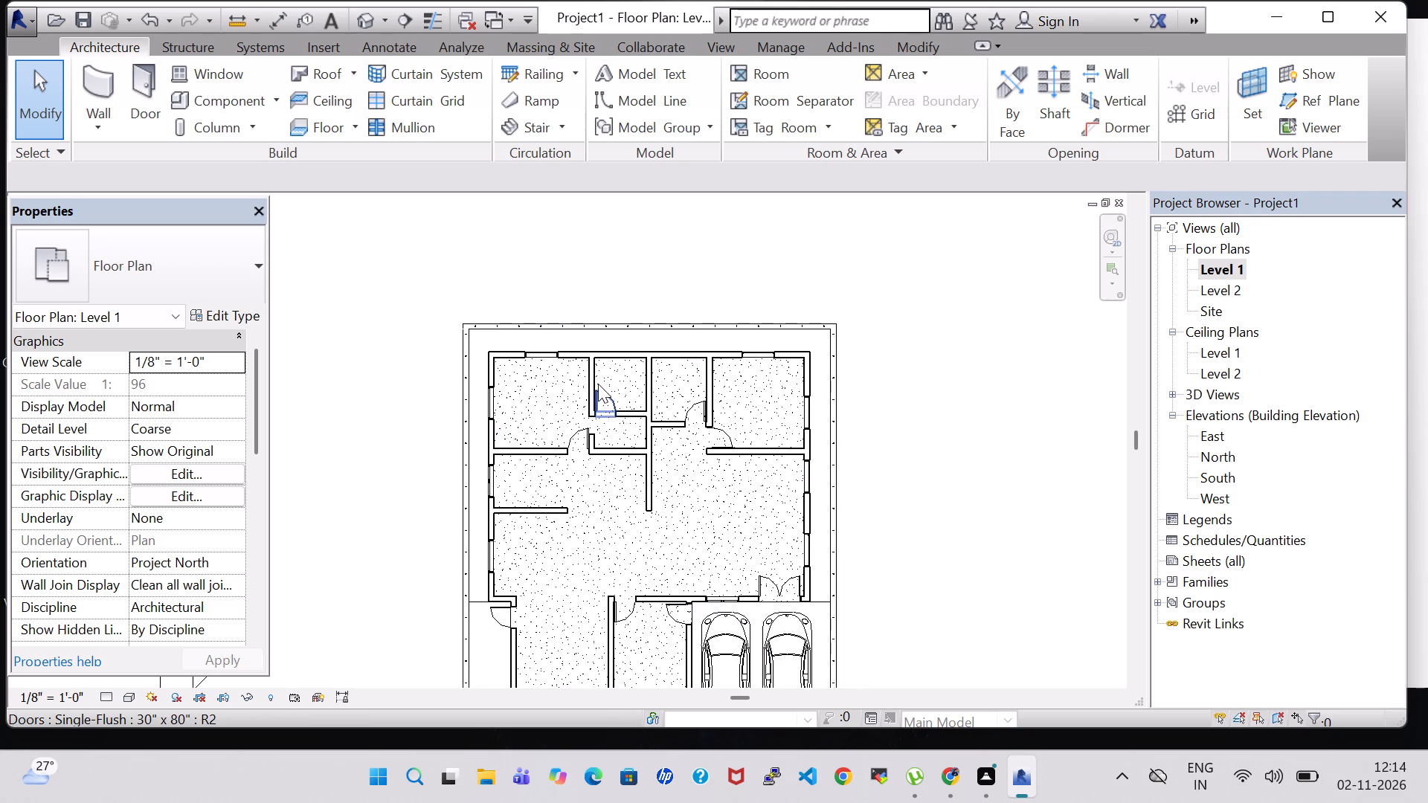
click(585, 409)
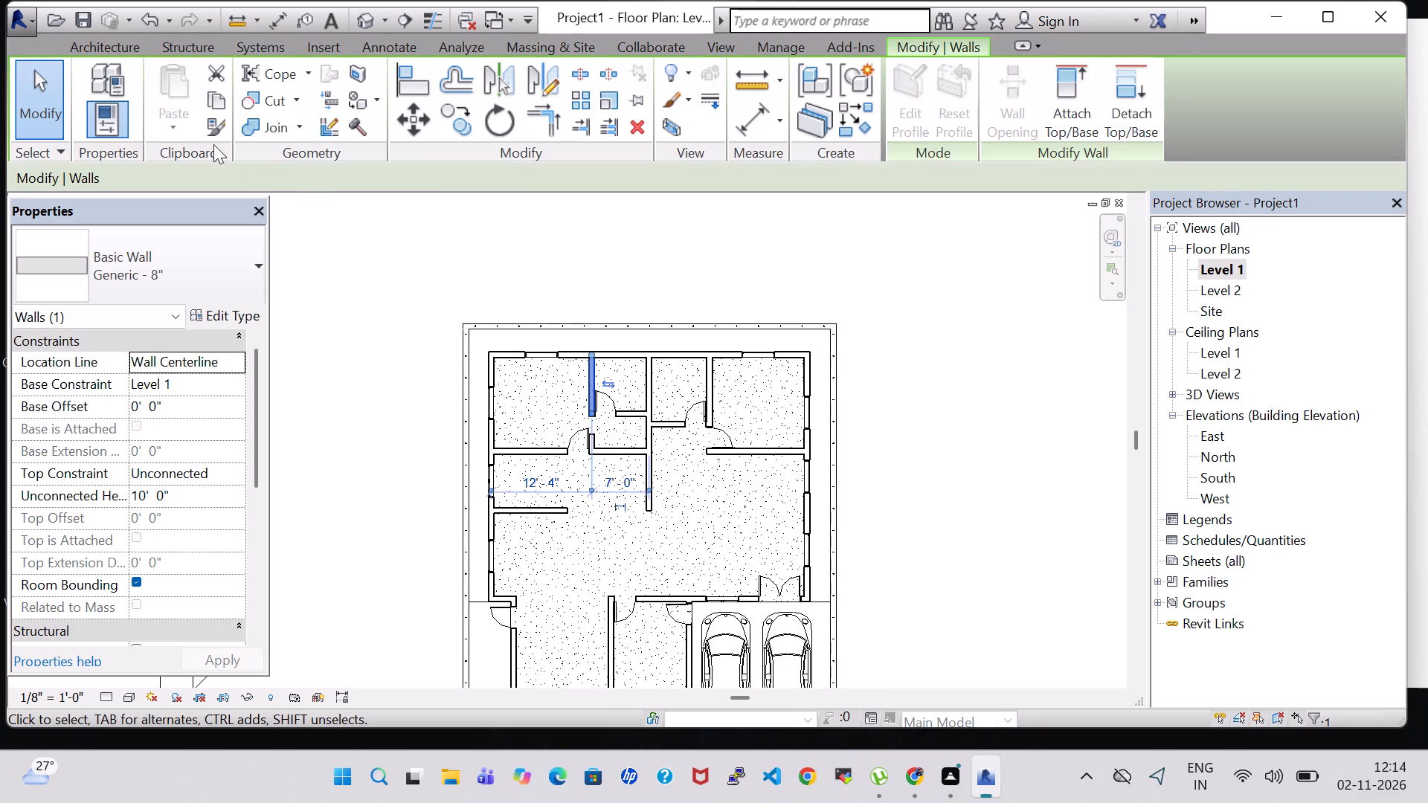
click(147, 291)
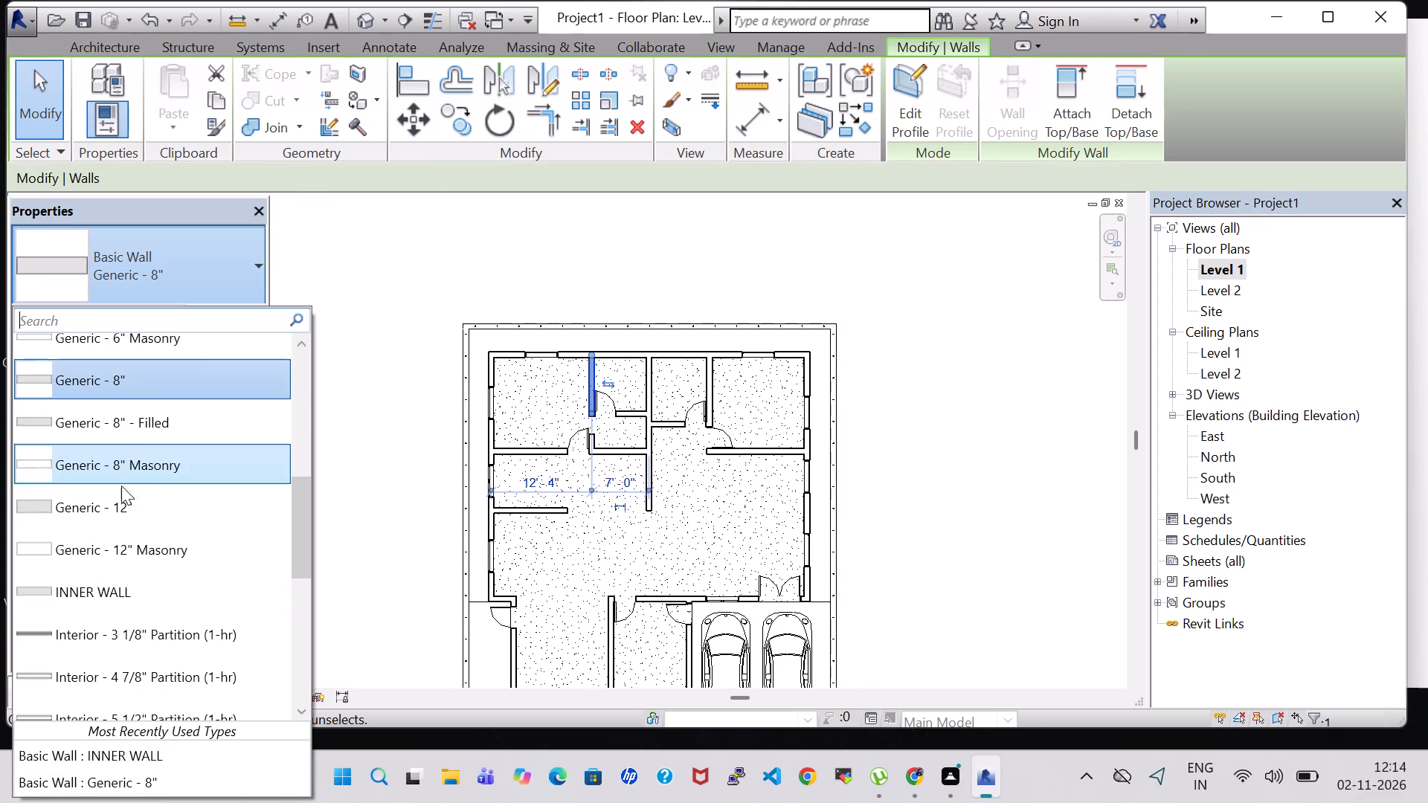
click(144, 597)
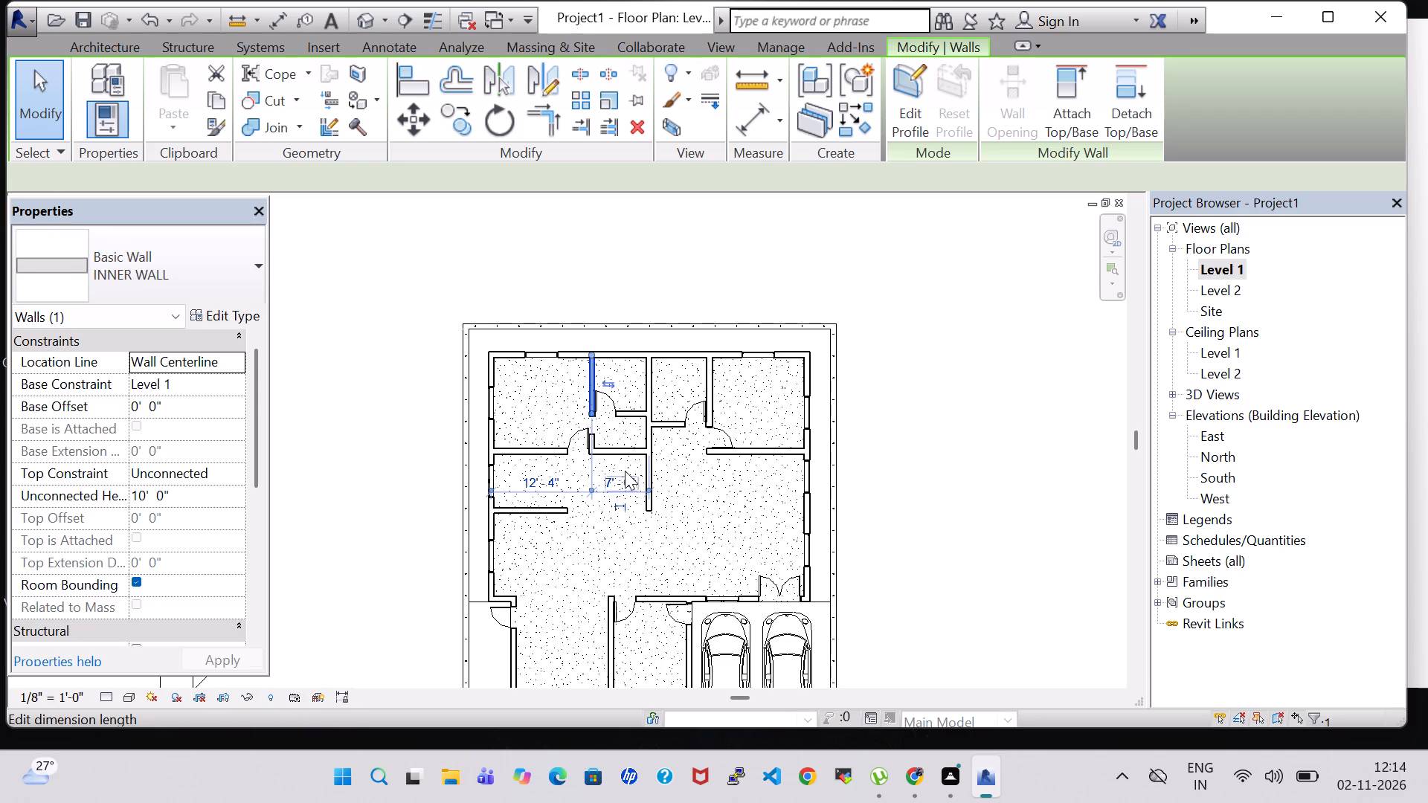
scroll(625, 471, up, 4)
click(643, 376)
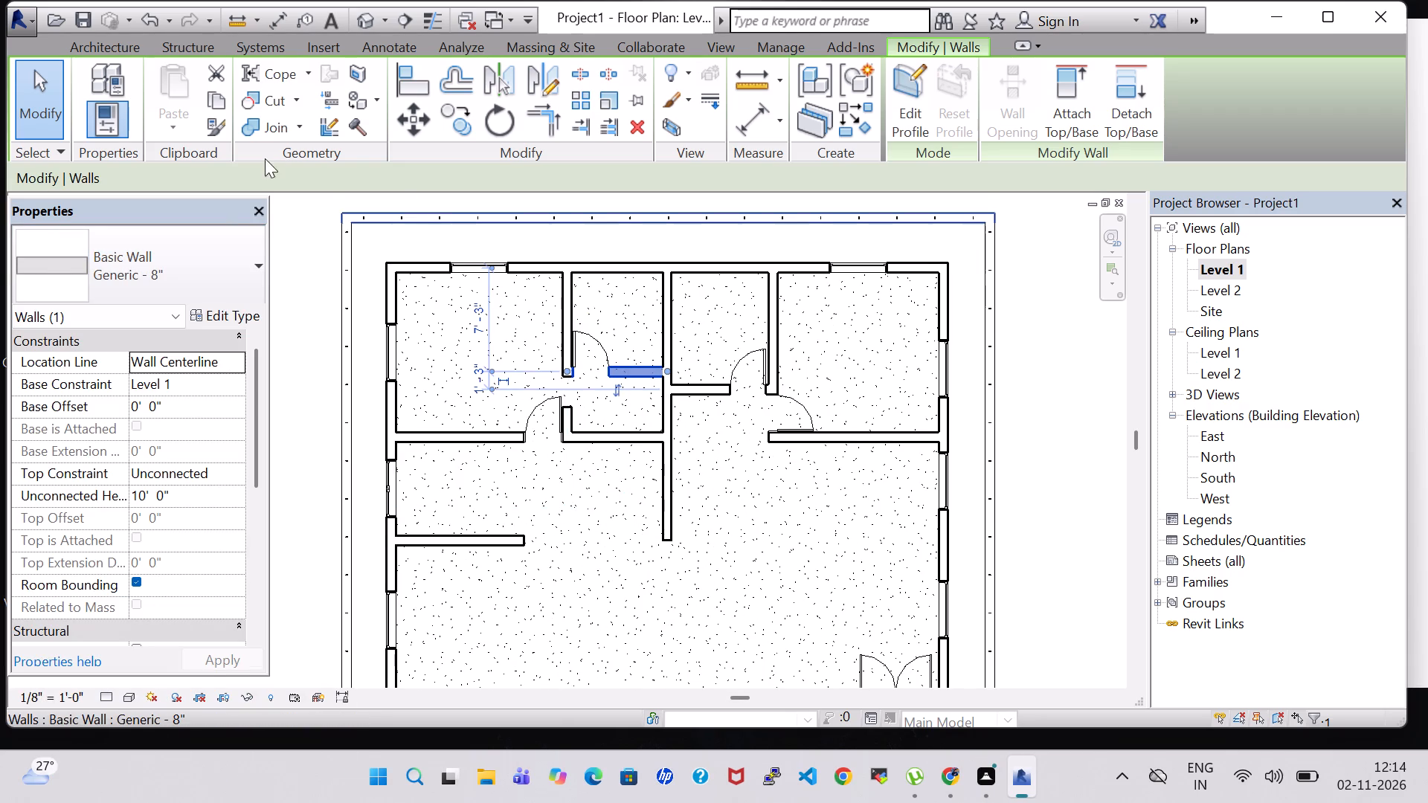
click(216, 253)
click(193, 596)
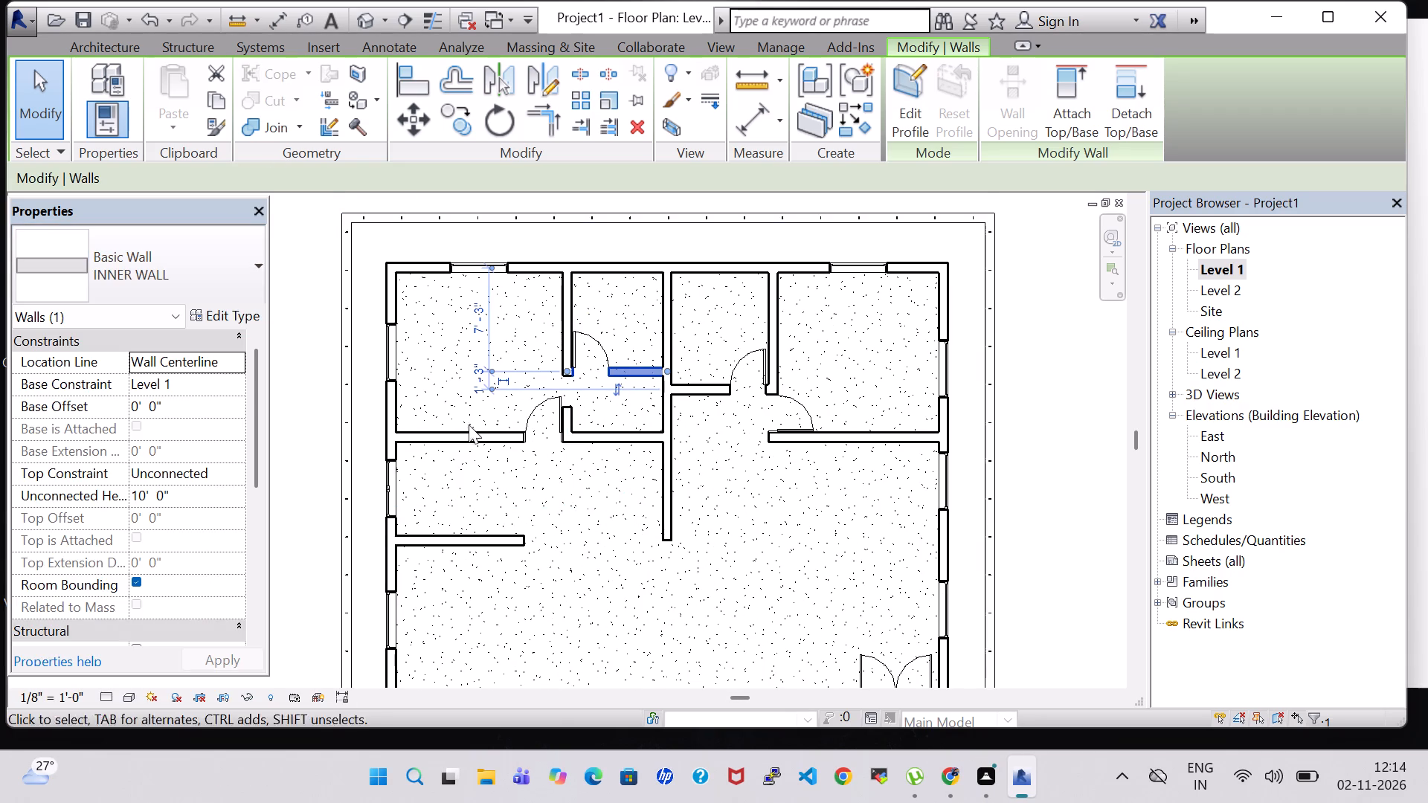
click(572, 418)
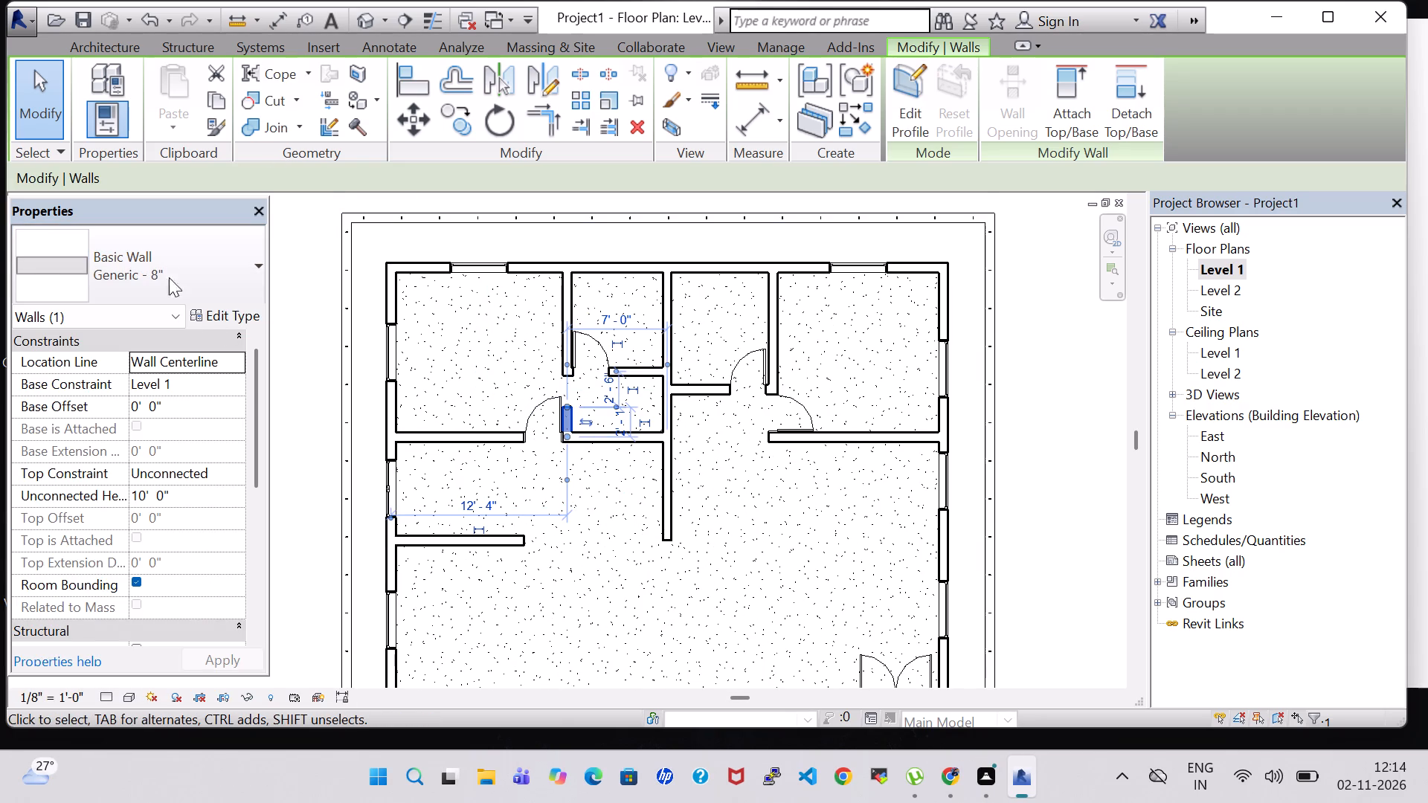
click(169, 267)
click(154, 608)
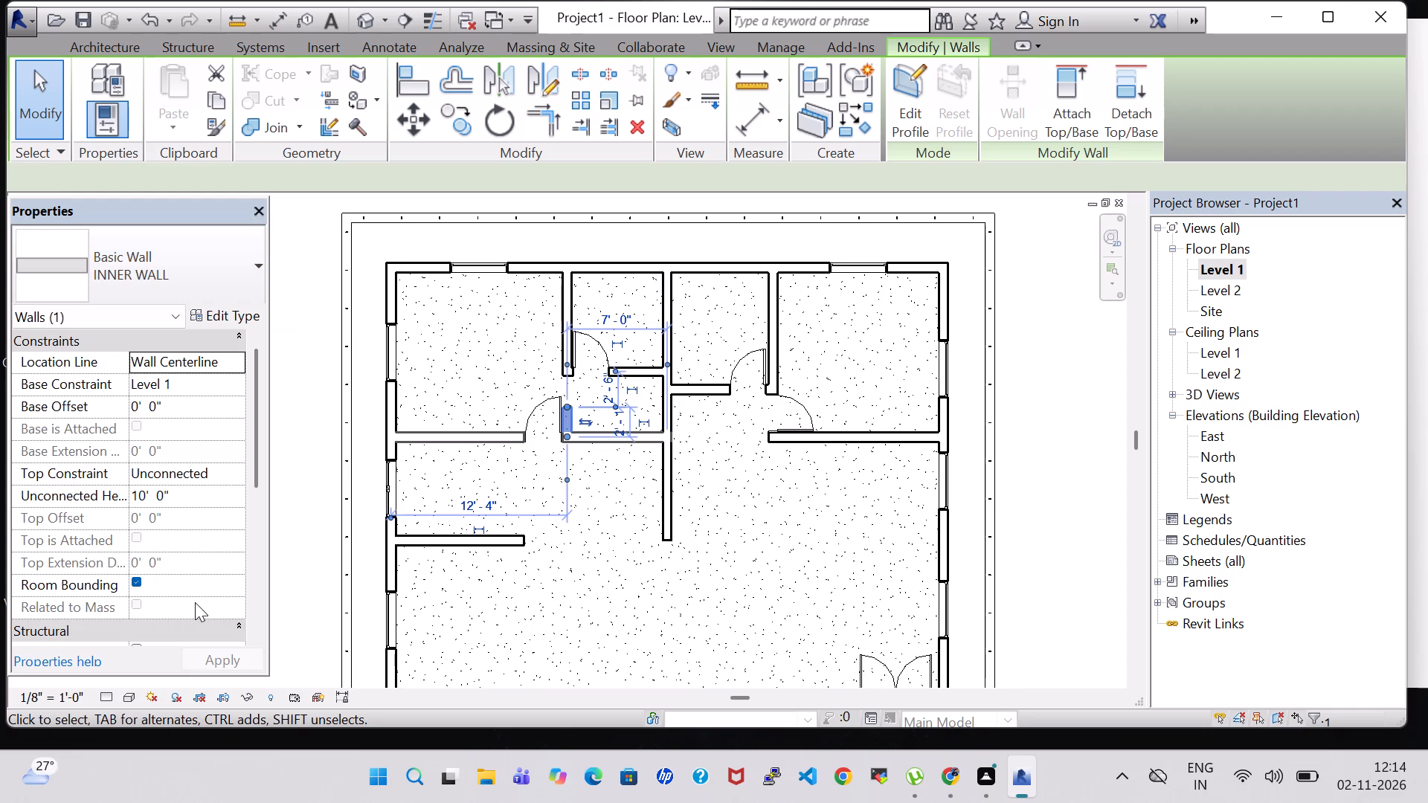
Change the east and south walls of the eastern small north room to the INNER WALL type.
click(786, 337)
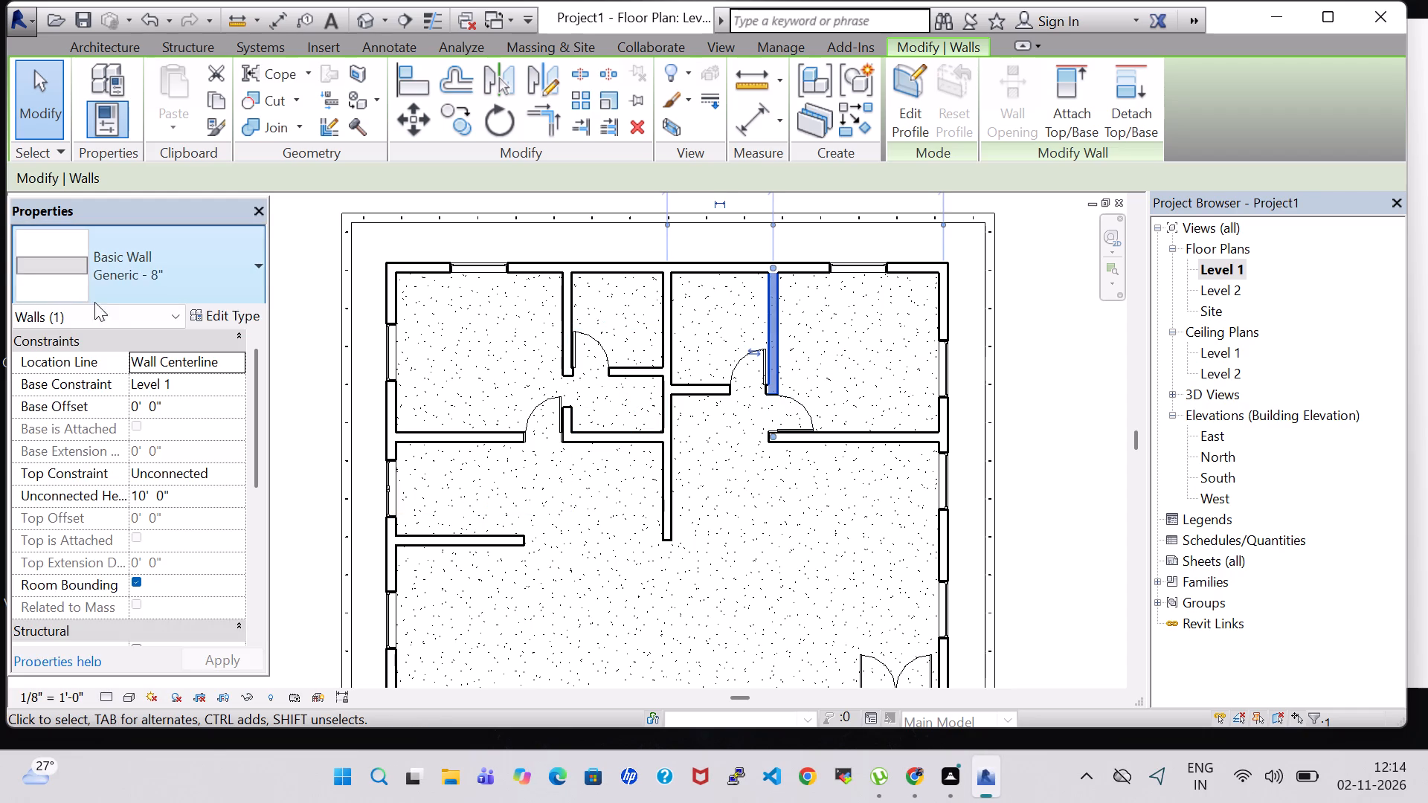
click(126, 256)
click(169, 584)
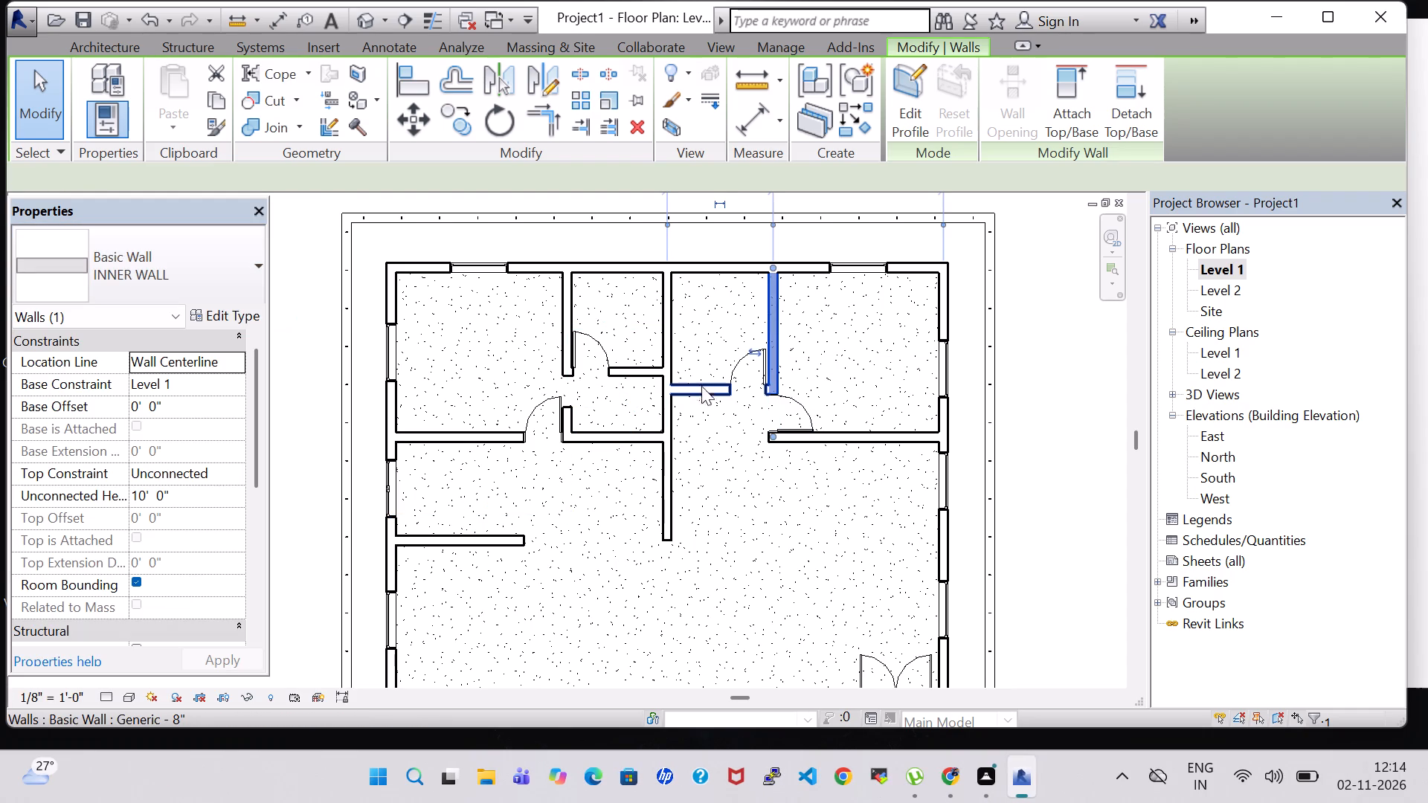
click(702, 396)
click(122, 261)
click(129, 580)
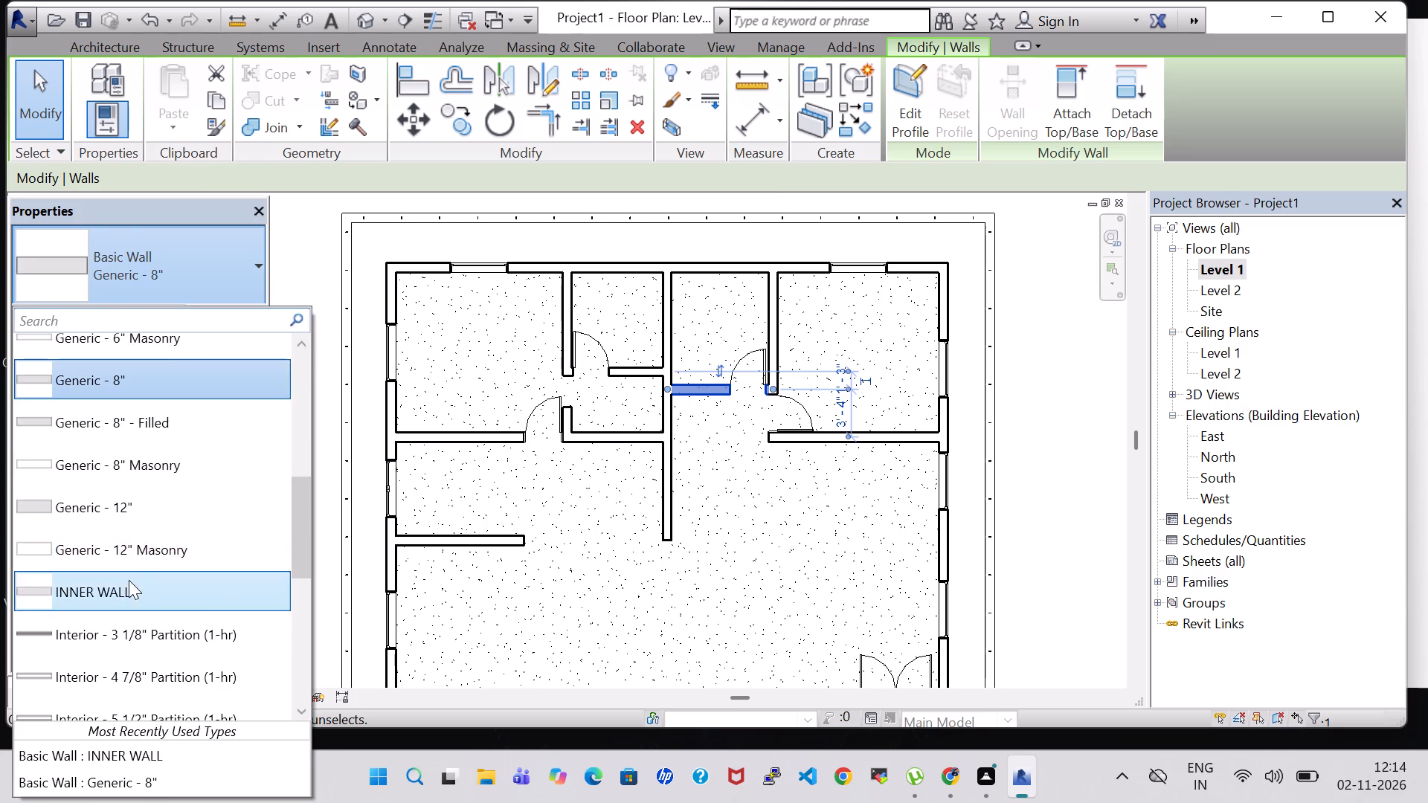
click(1020, 452)
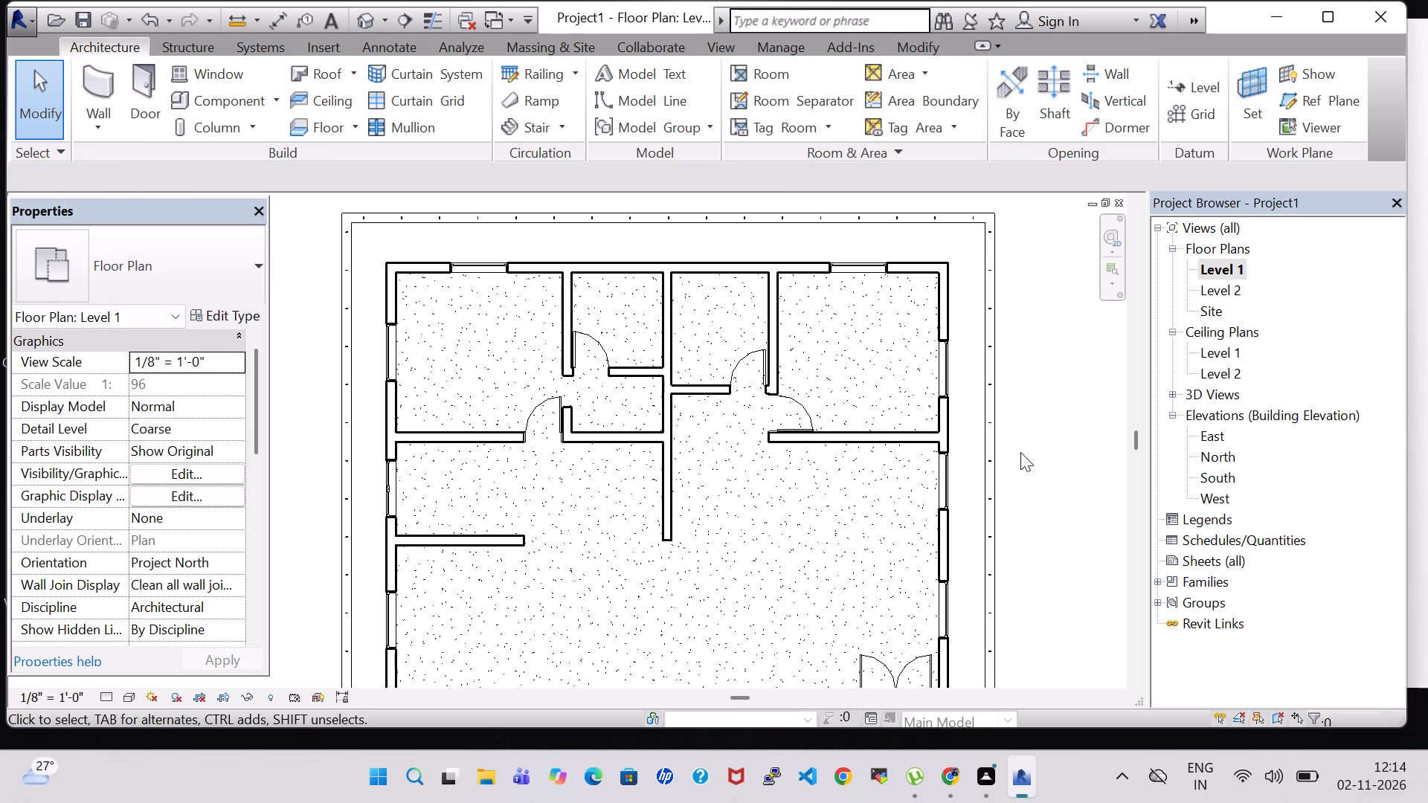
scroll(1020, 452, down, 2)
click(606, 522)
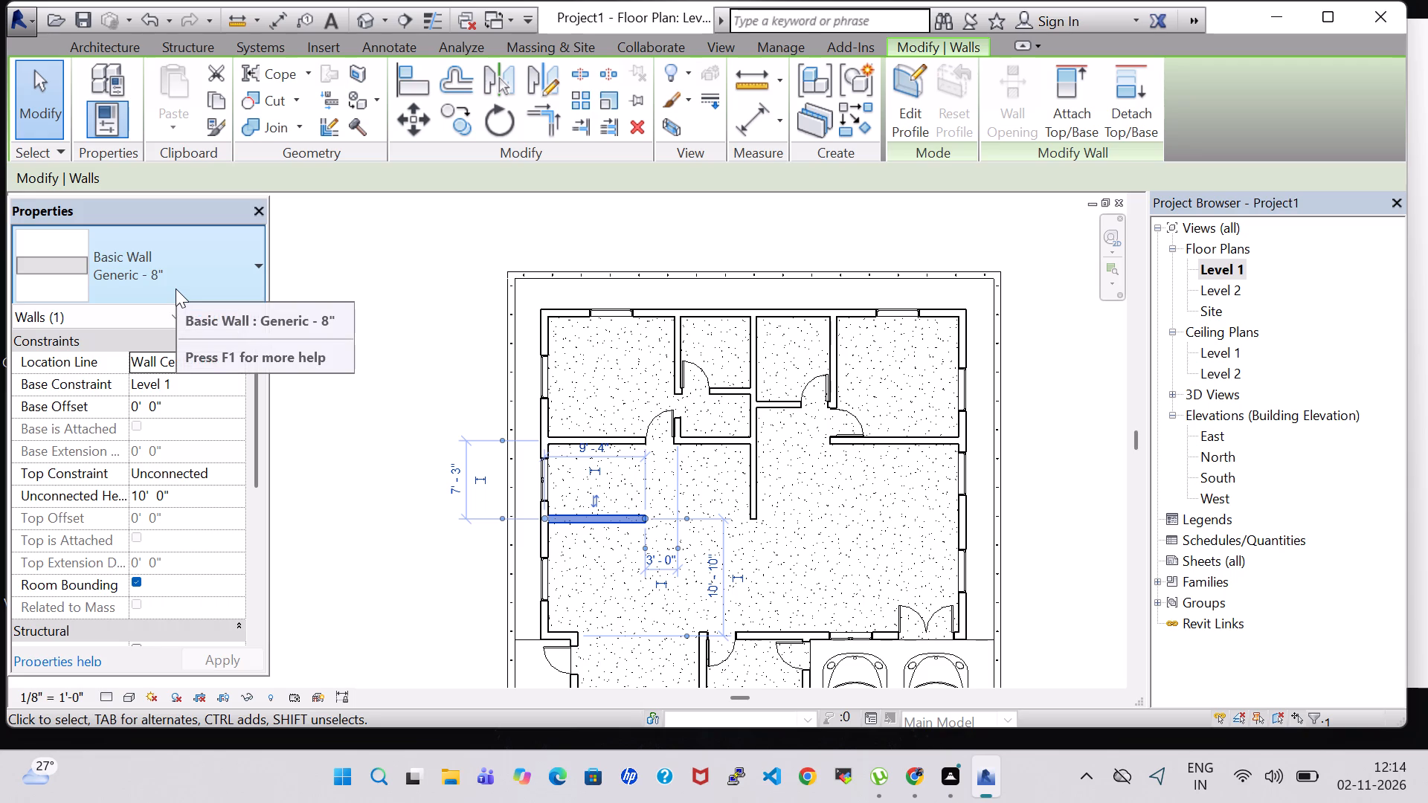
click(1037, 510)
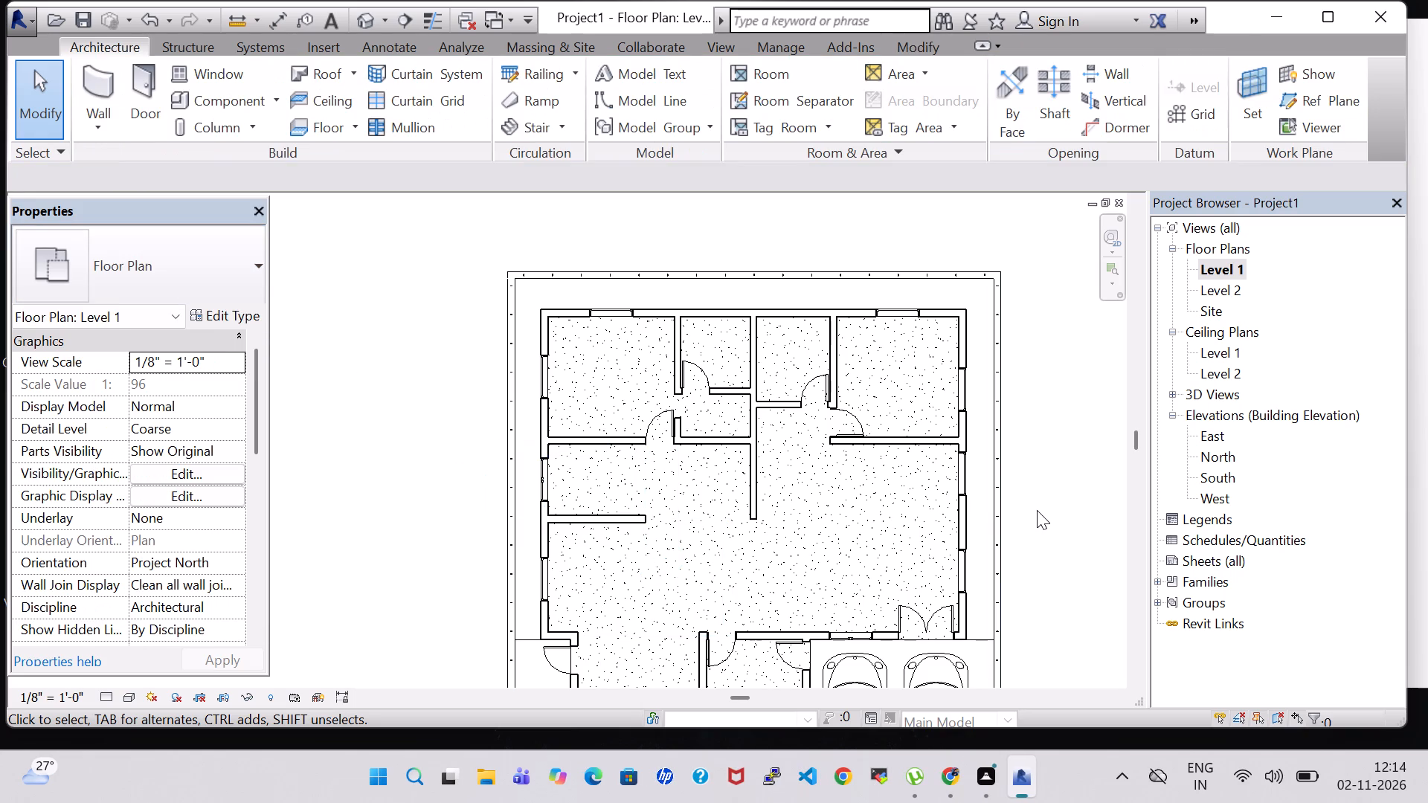
Assign the Brick, Common material to the structure layer of the Generic - 8" wall type, via the wall south of the north-west room.
scroll(1037, 510, down, 1)
middle_drag(1037, 510, 953, 449)
scroll(953, 449, down, 1)
middle_drag(992, 462, 982, 462)
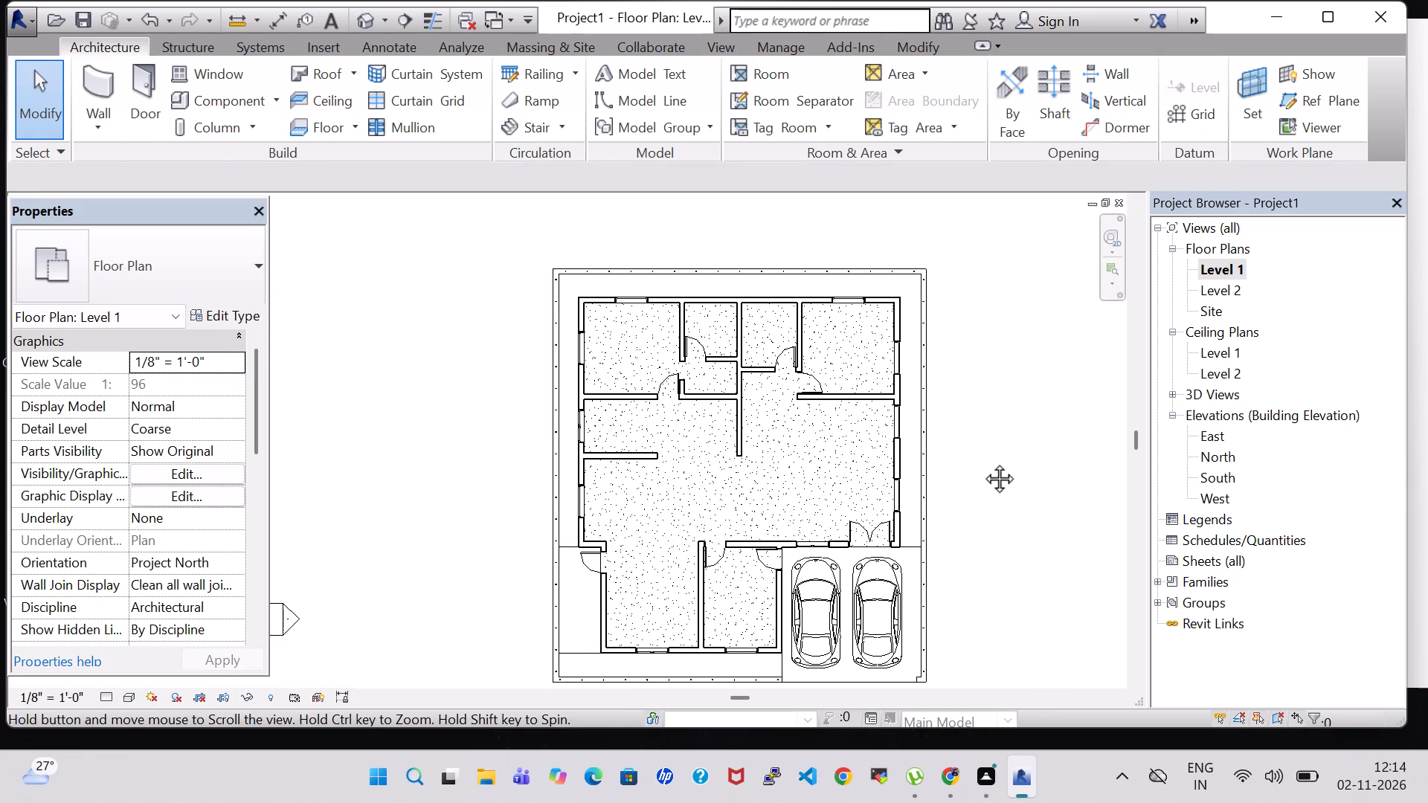
middle_drag(982, 462, 950, 434)
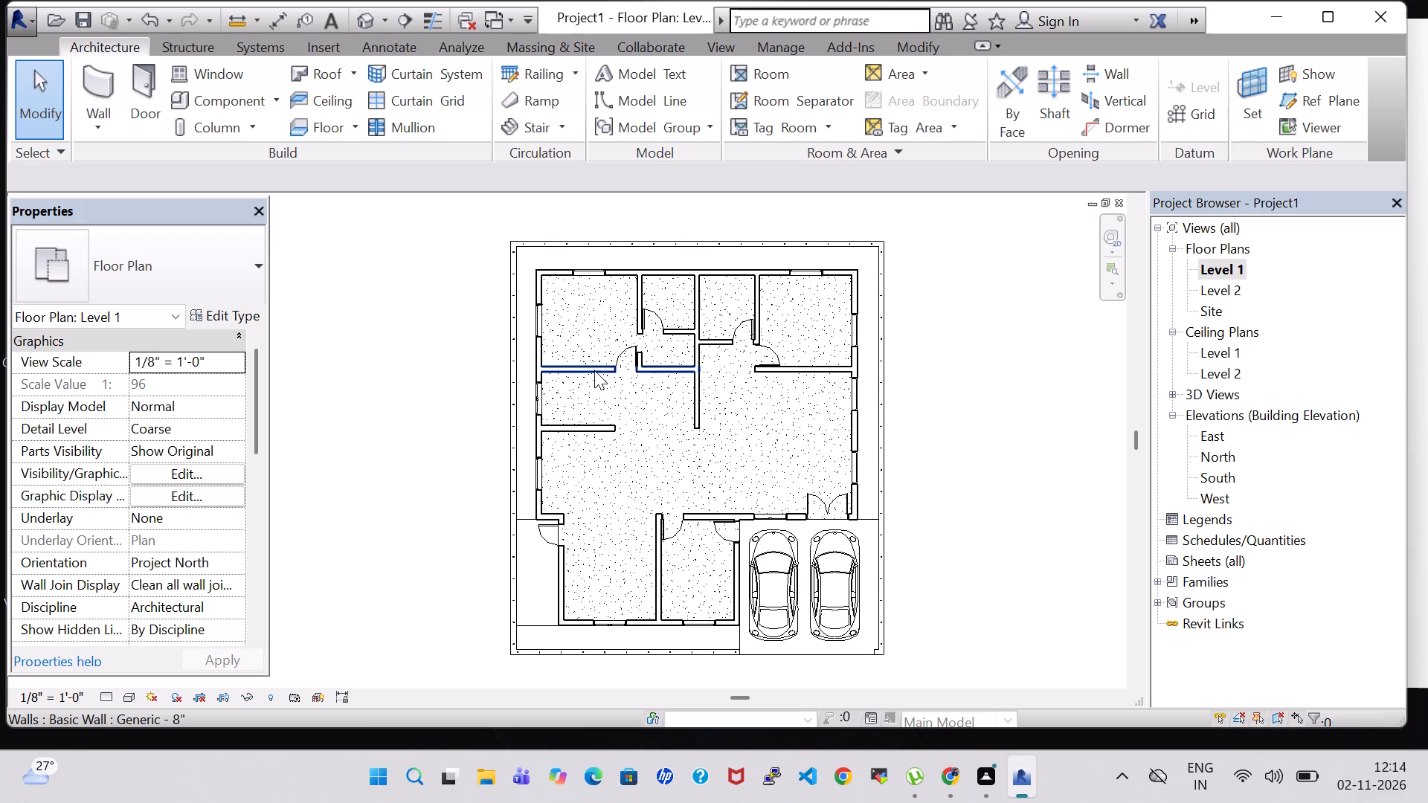
click(594, 370)
click(234, 315)
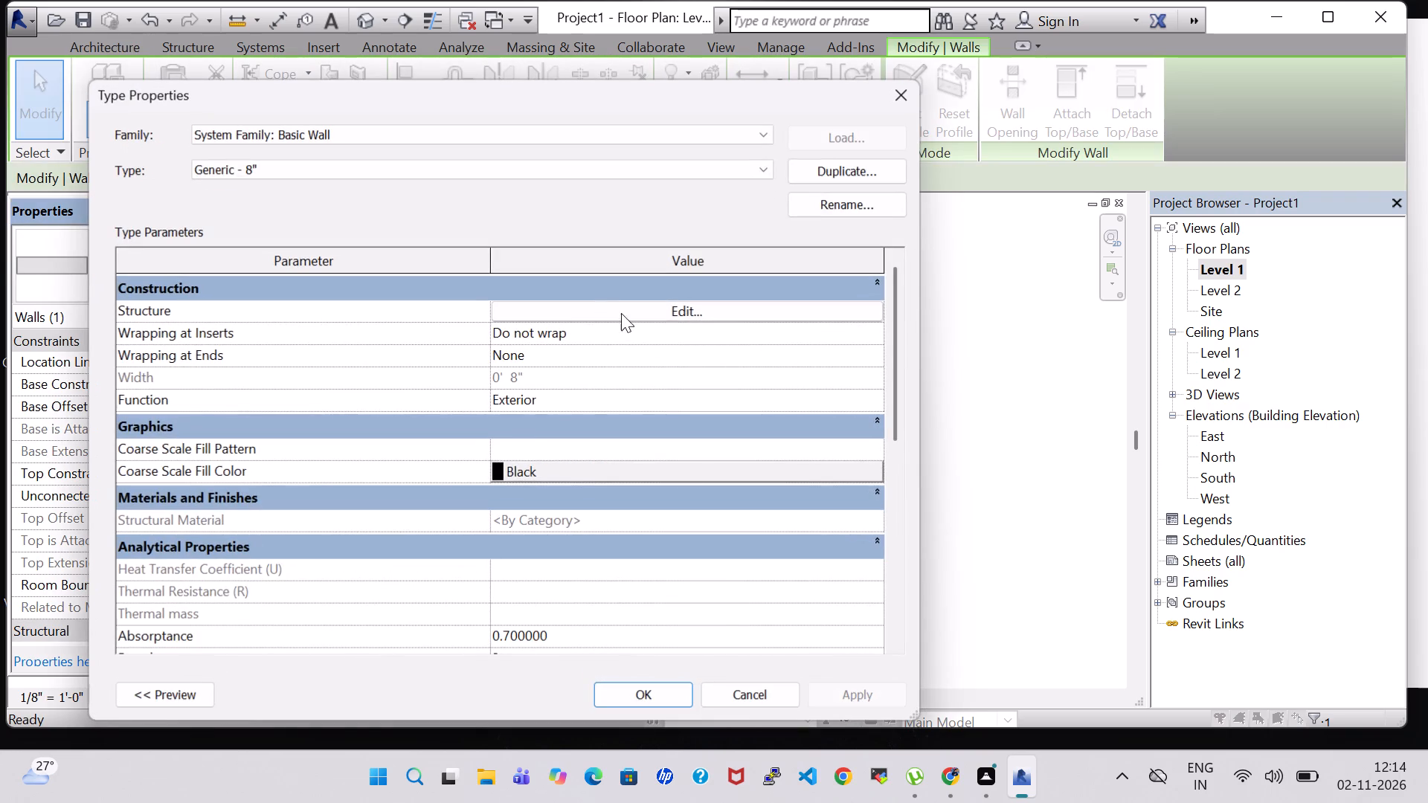
click(705, 313)
click(482, 299)
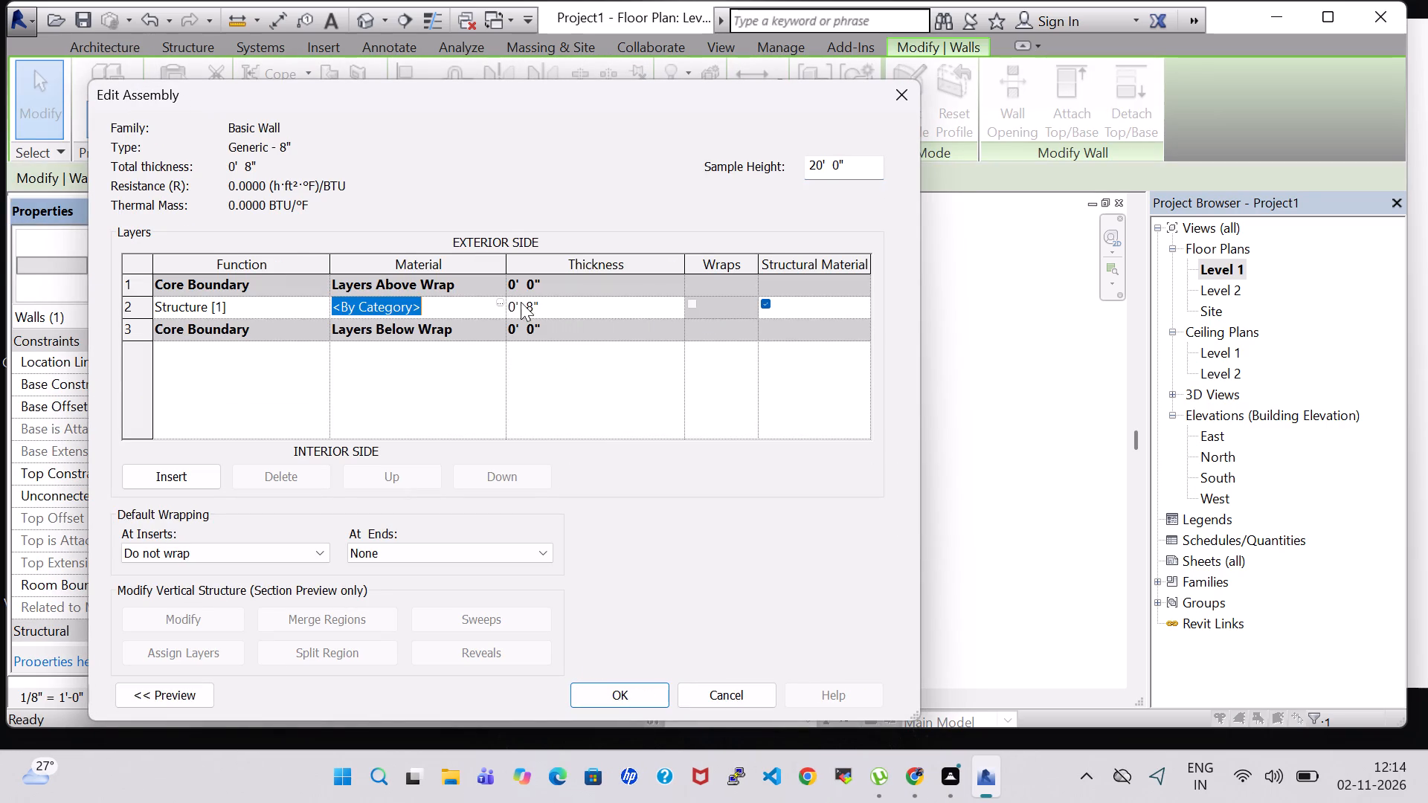
click(501, 302)
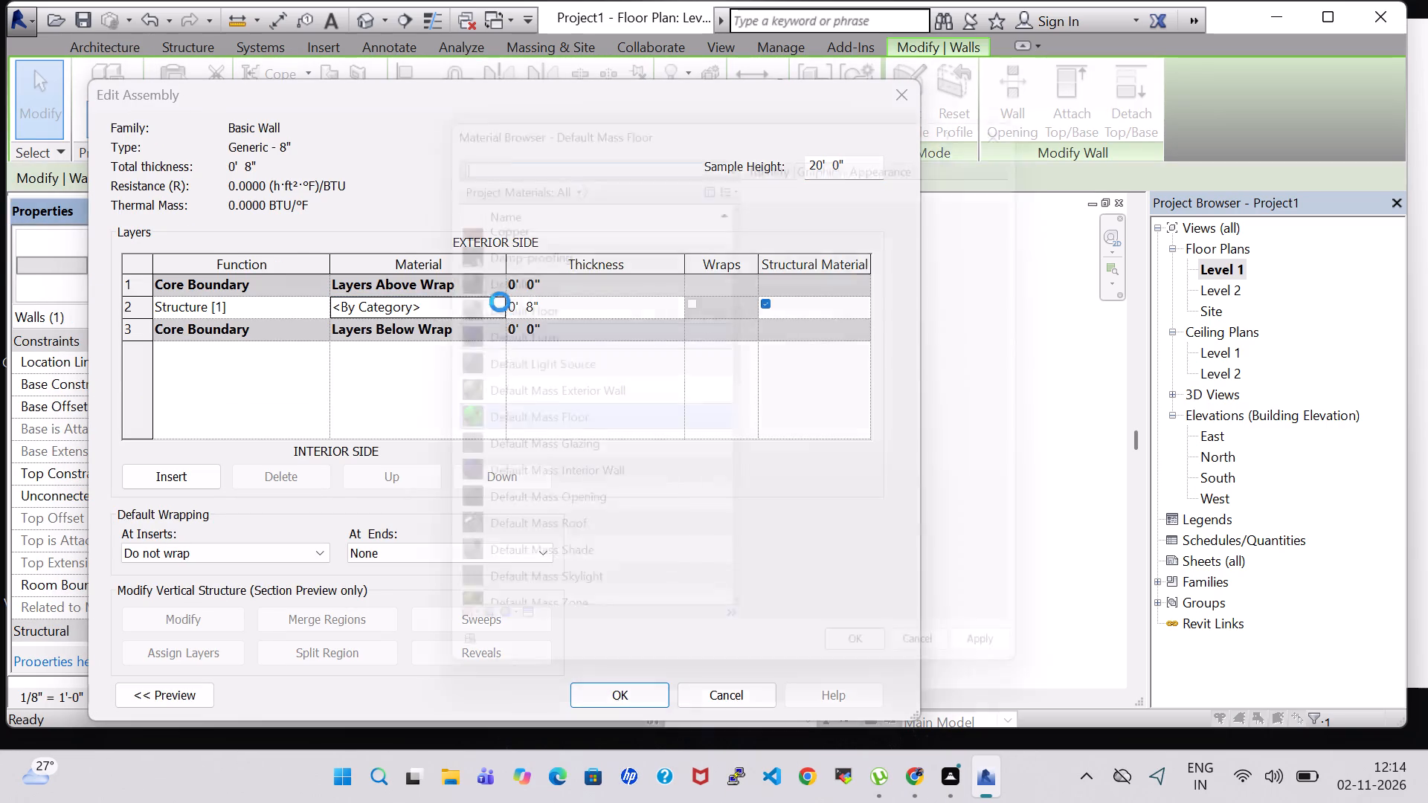
scroll(600, 422, up, 3)
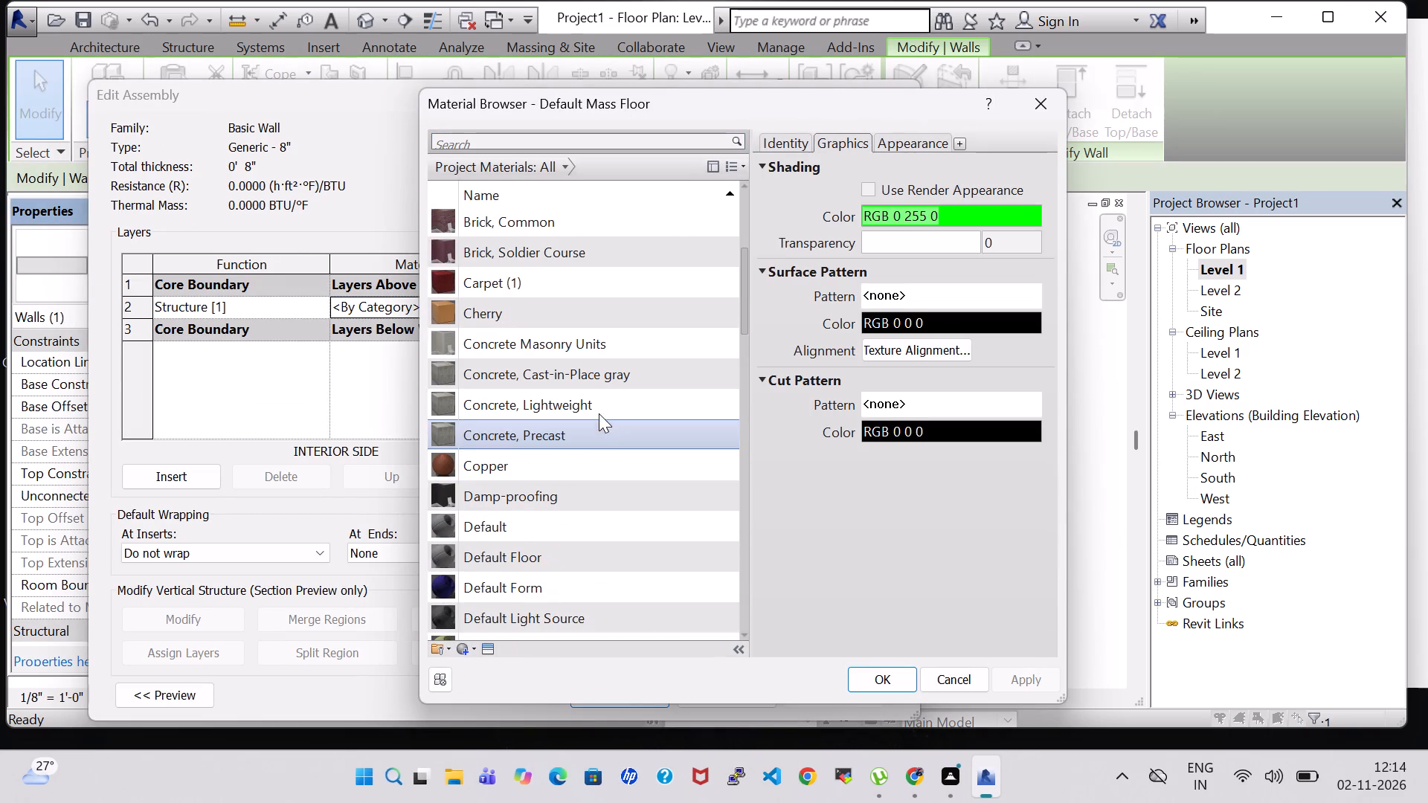
click(515, 213)
click(873, 677)
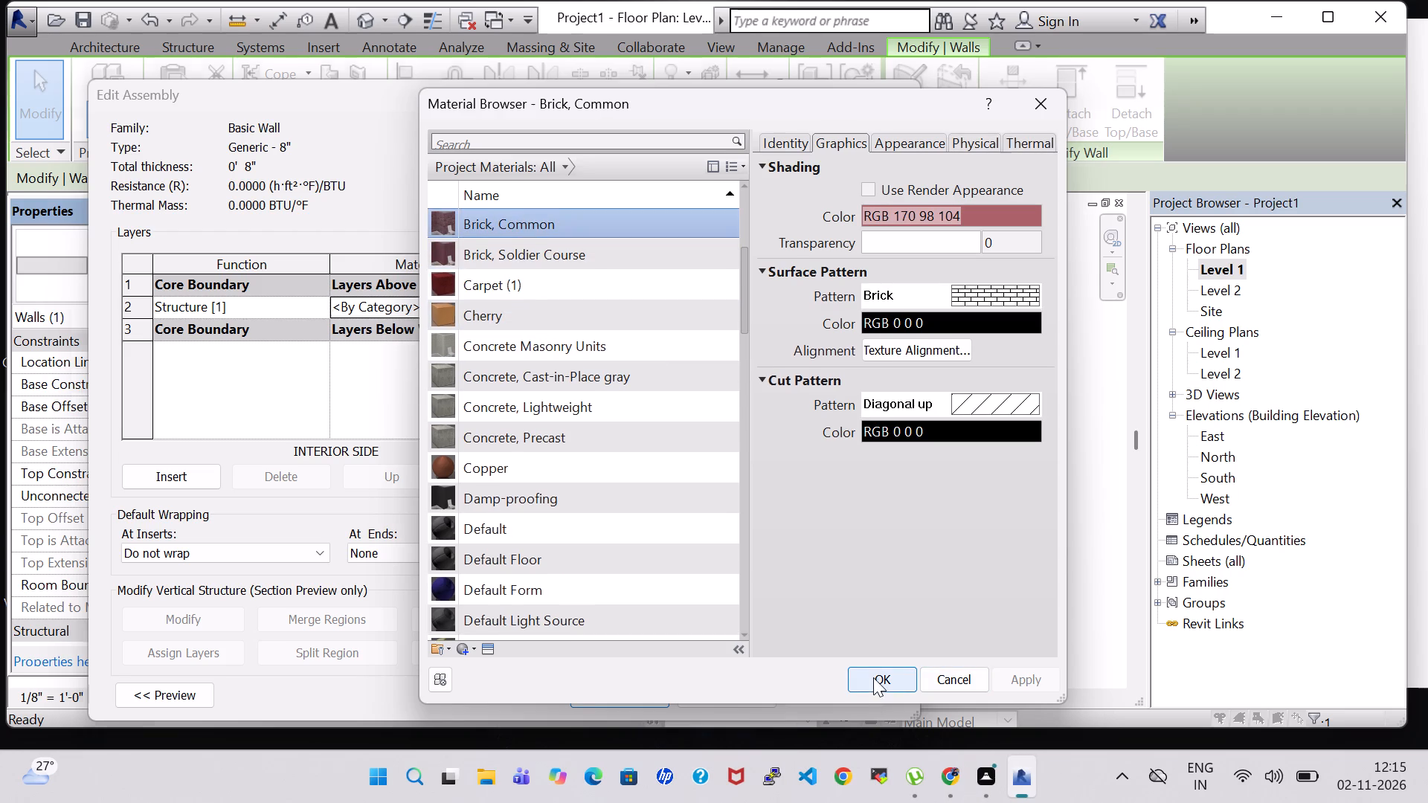
click(617, 687)
click(837, 686)
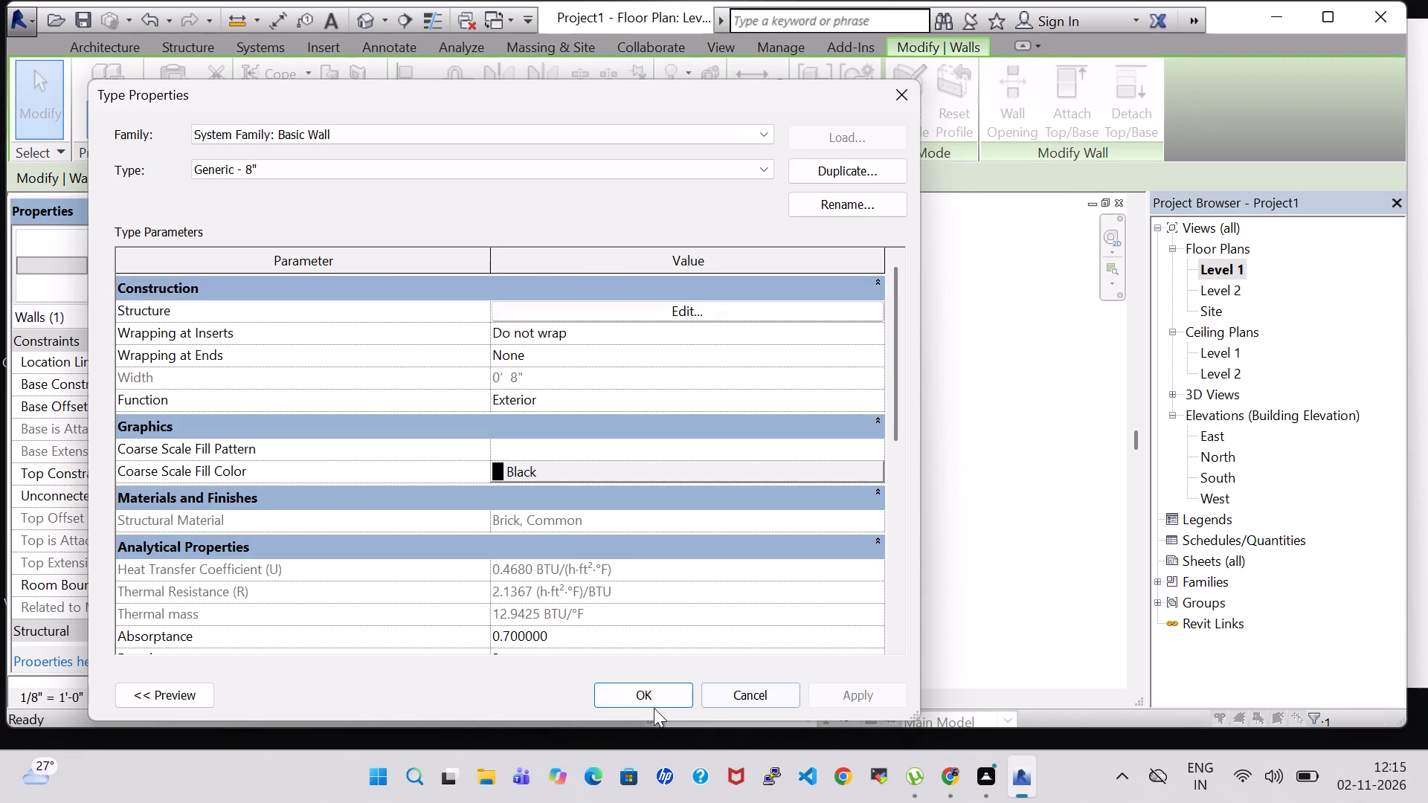
click(651, 692)
click(1014, 500)
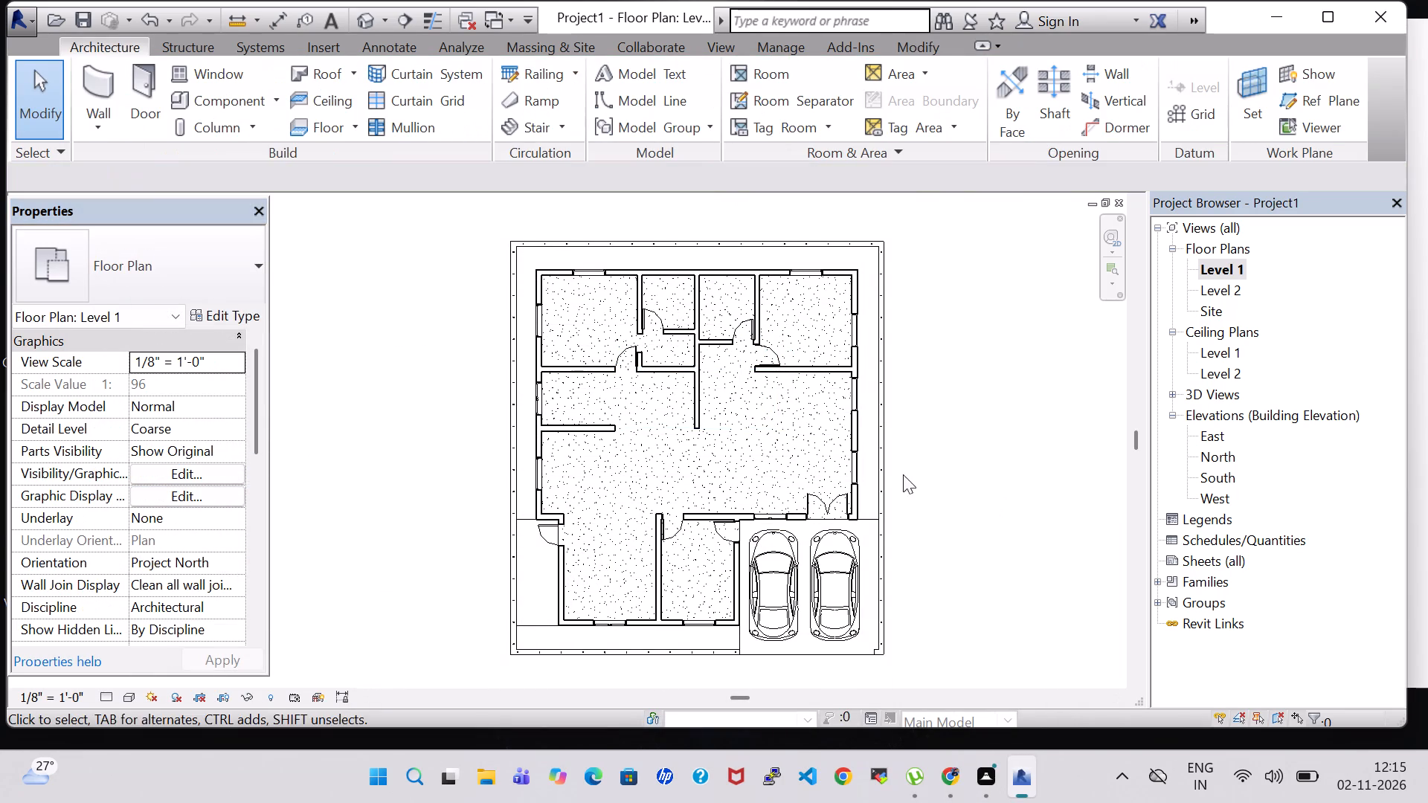
Assign the Brick, Common material to the structure layer of the INNER WALL type, via the partition between the two small north rooms.
click(699, 300)
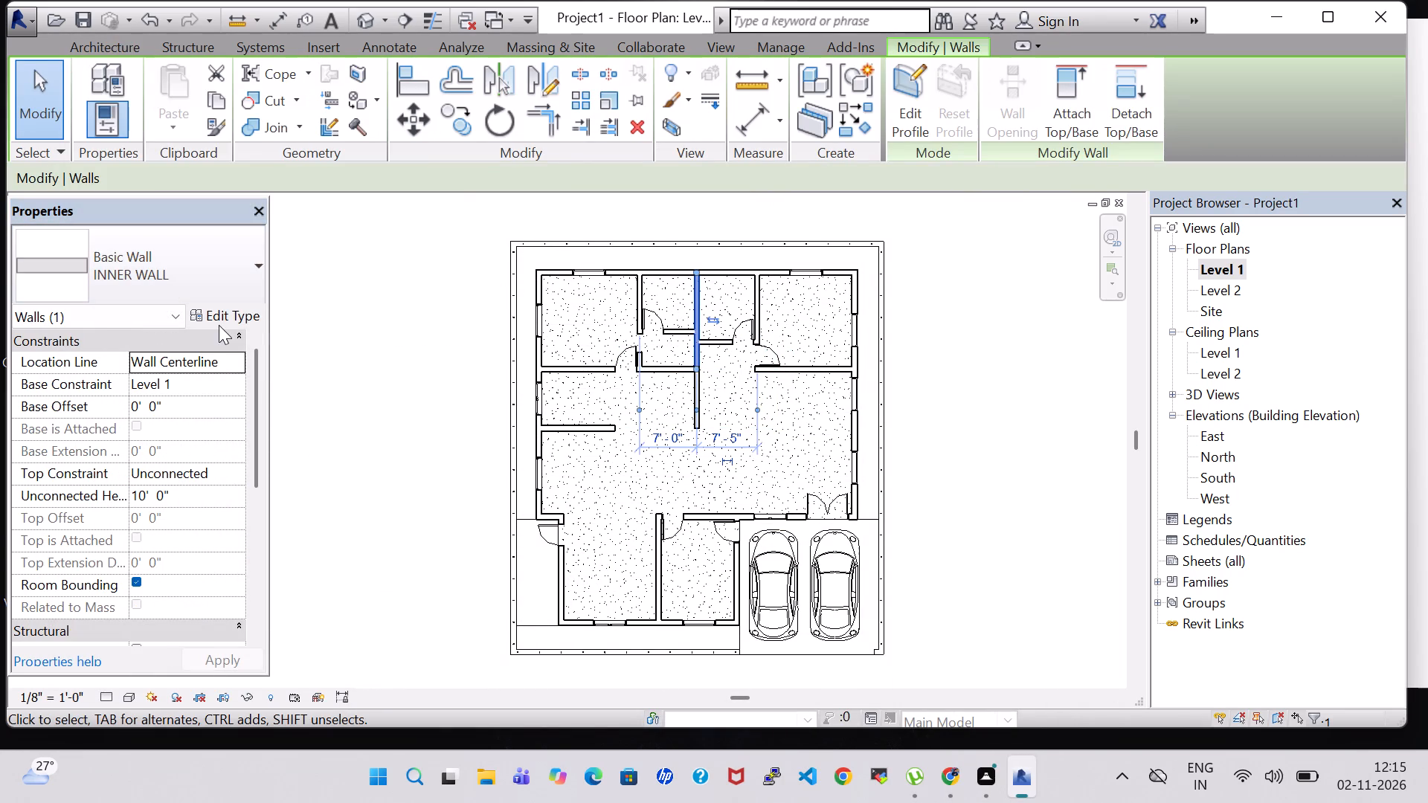
click(219, 317)
click(710, 308)
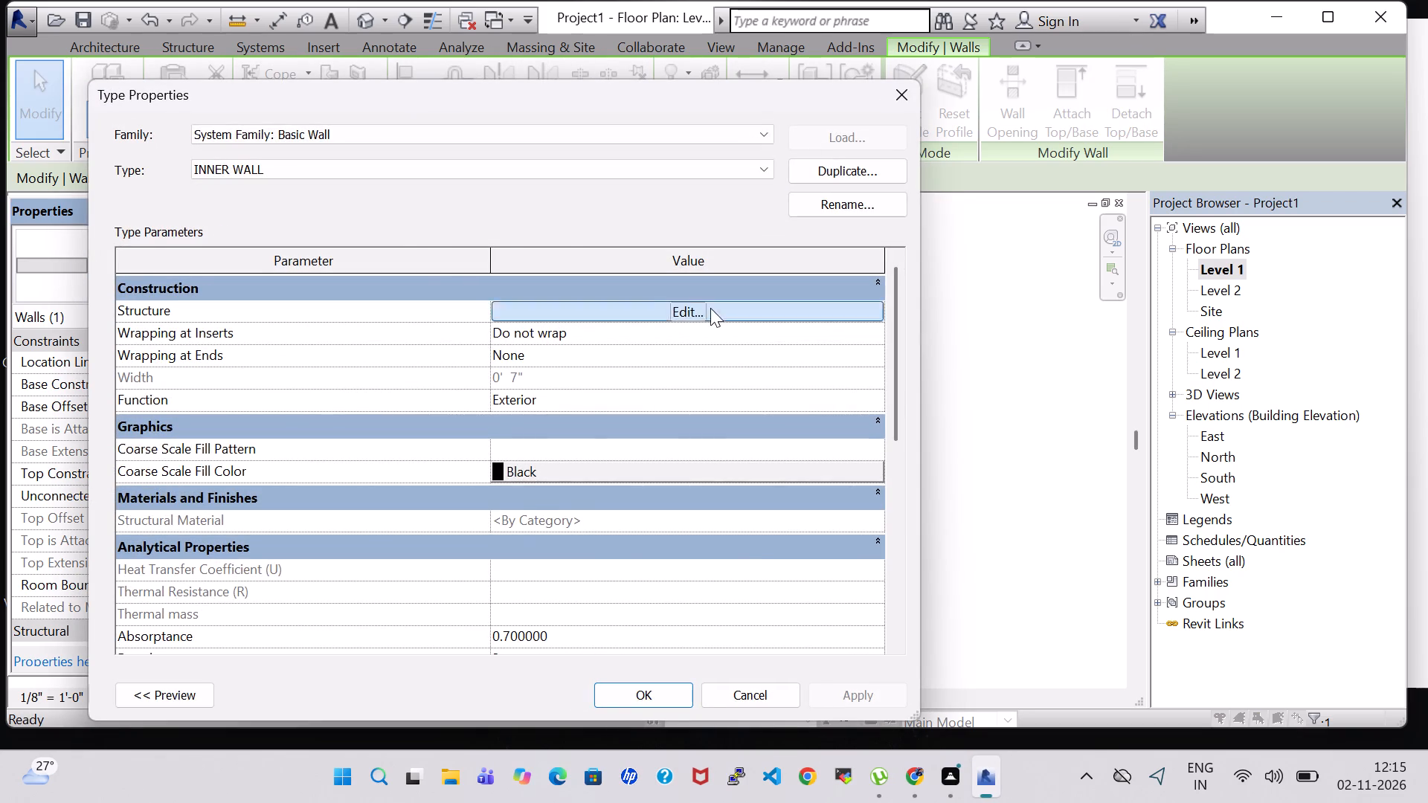
click(494, 313)
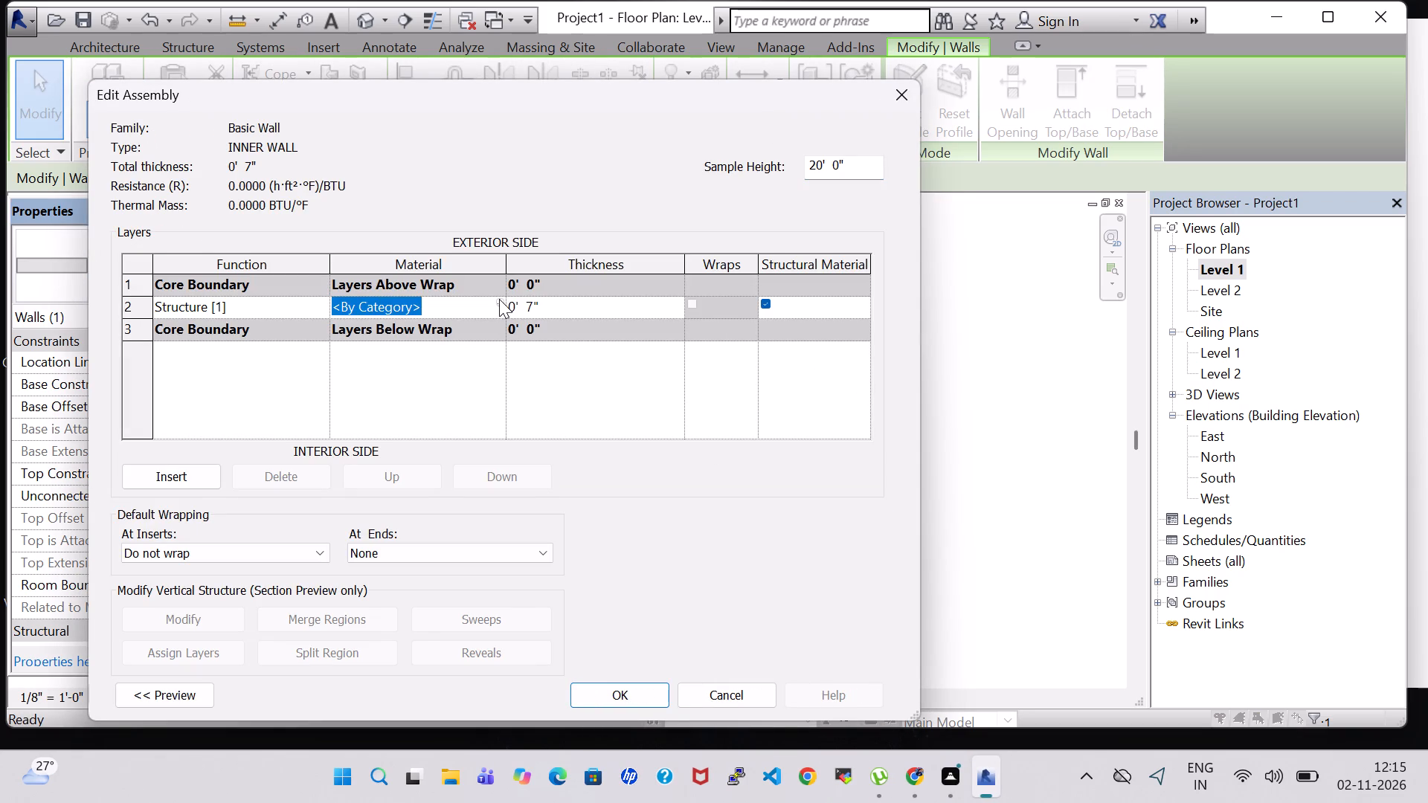
click(499, 299)
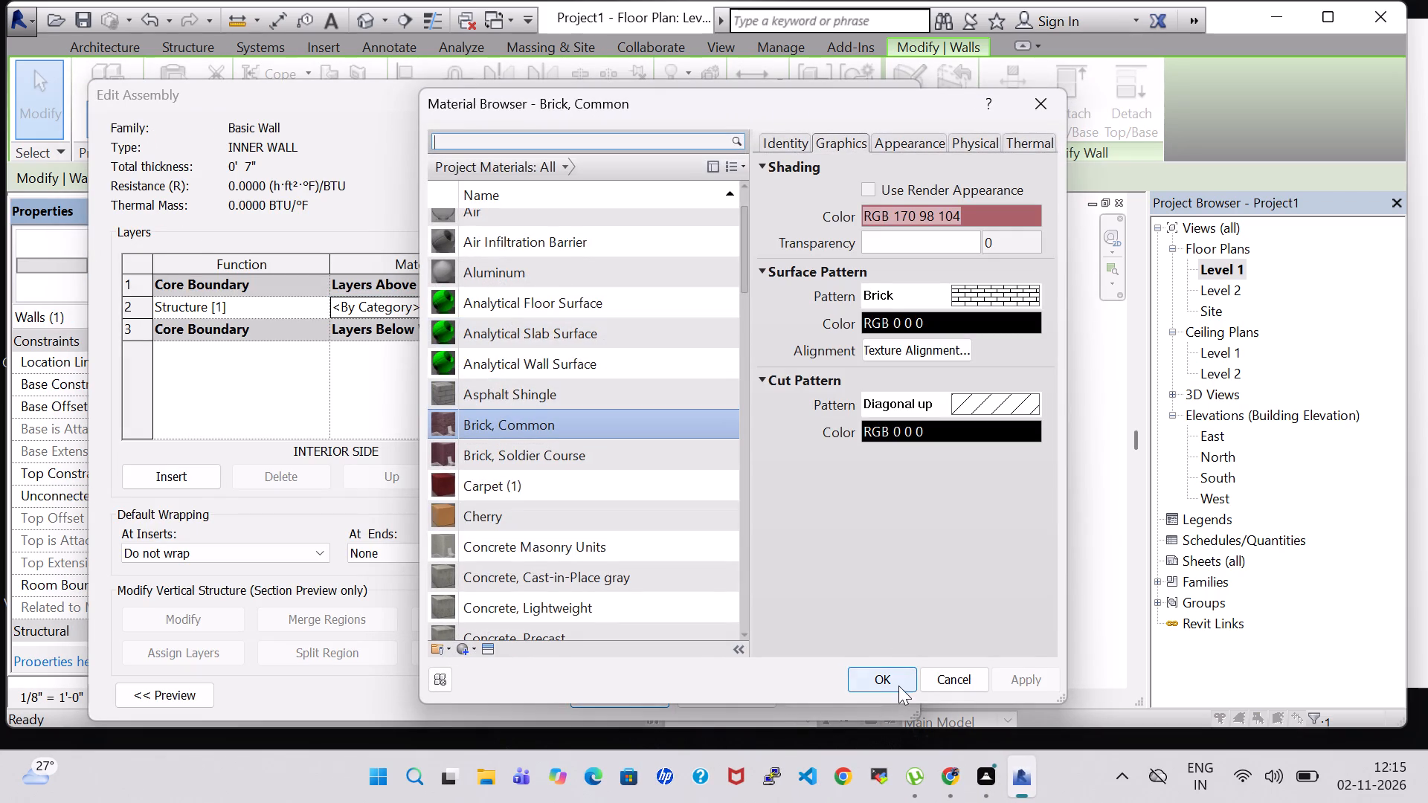
click(896, 686)
click(645, 690)
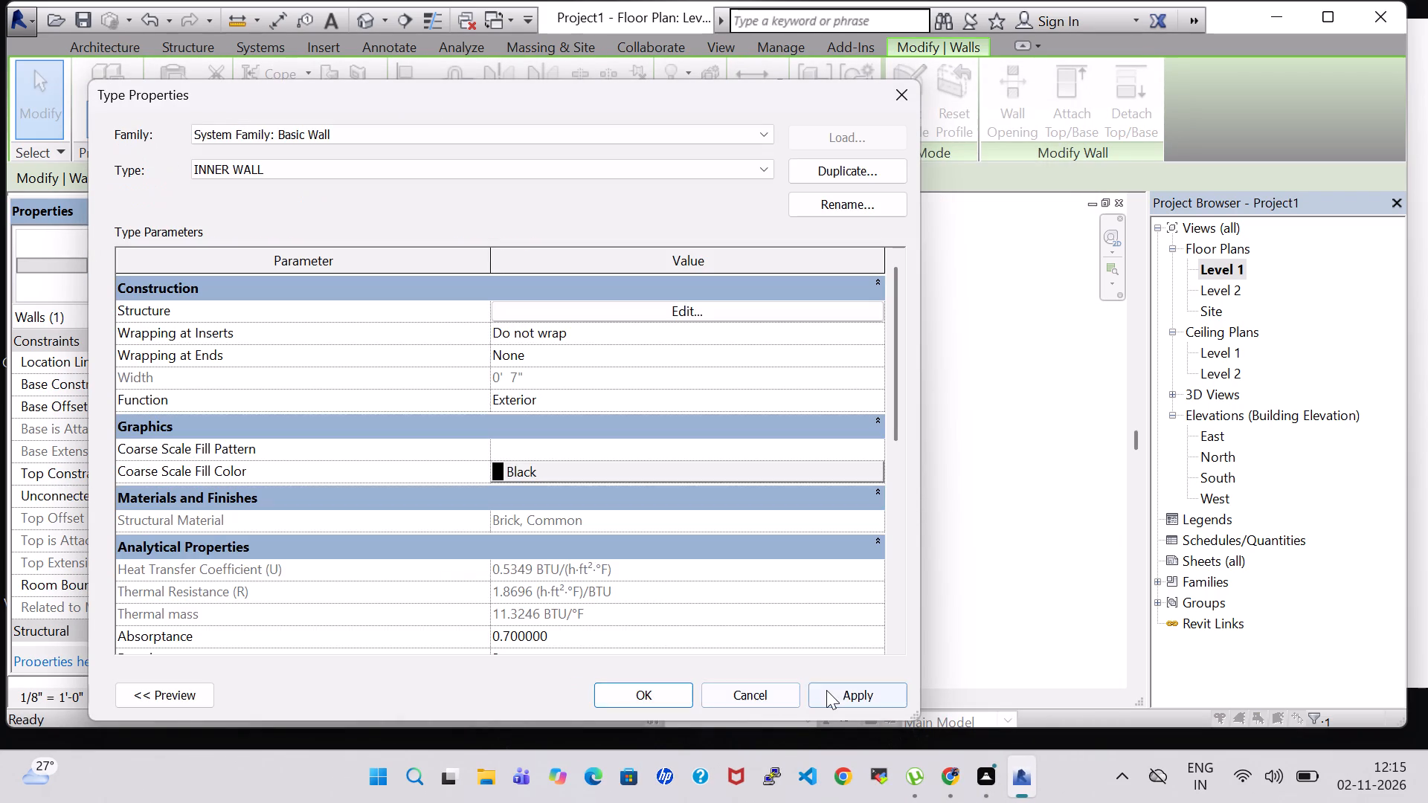
click(826, 690)
click(634, 697)
click(1009, 471)
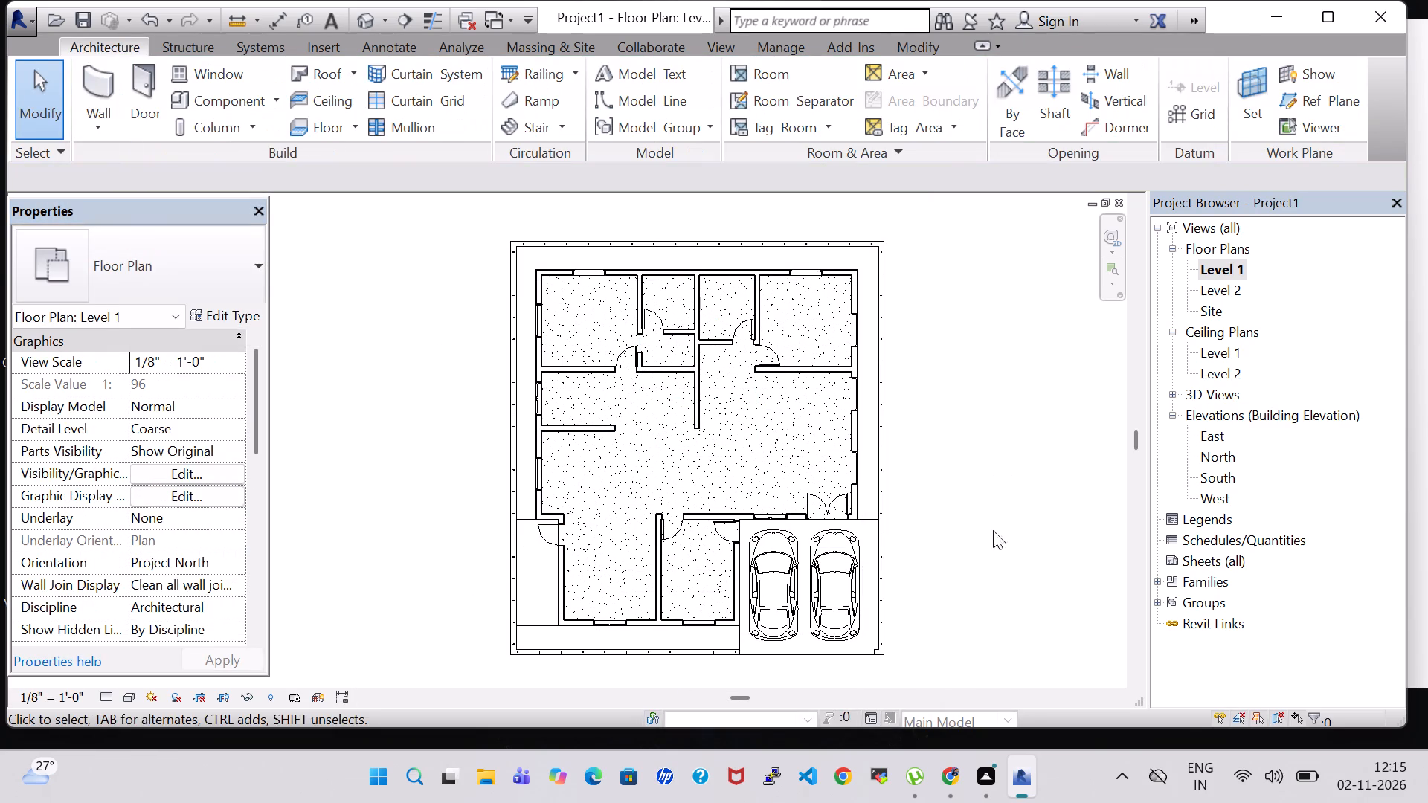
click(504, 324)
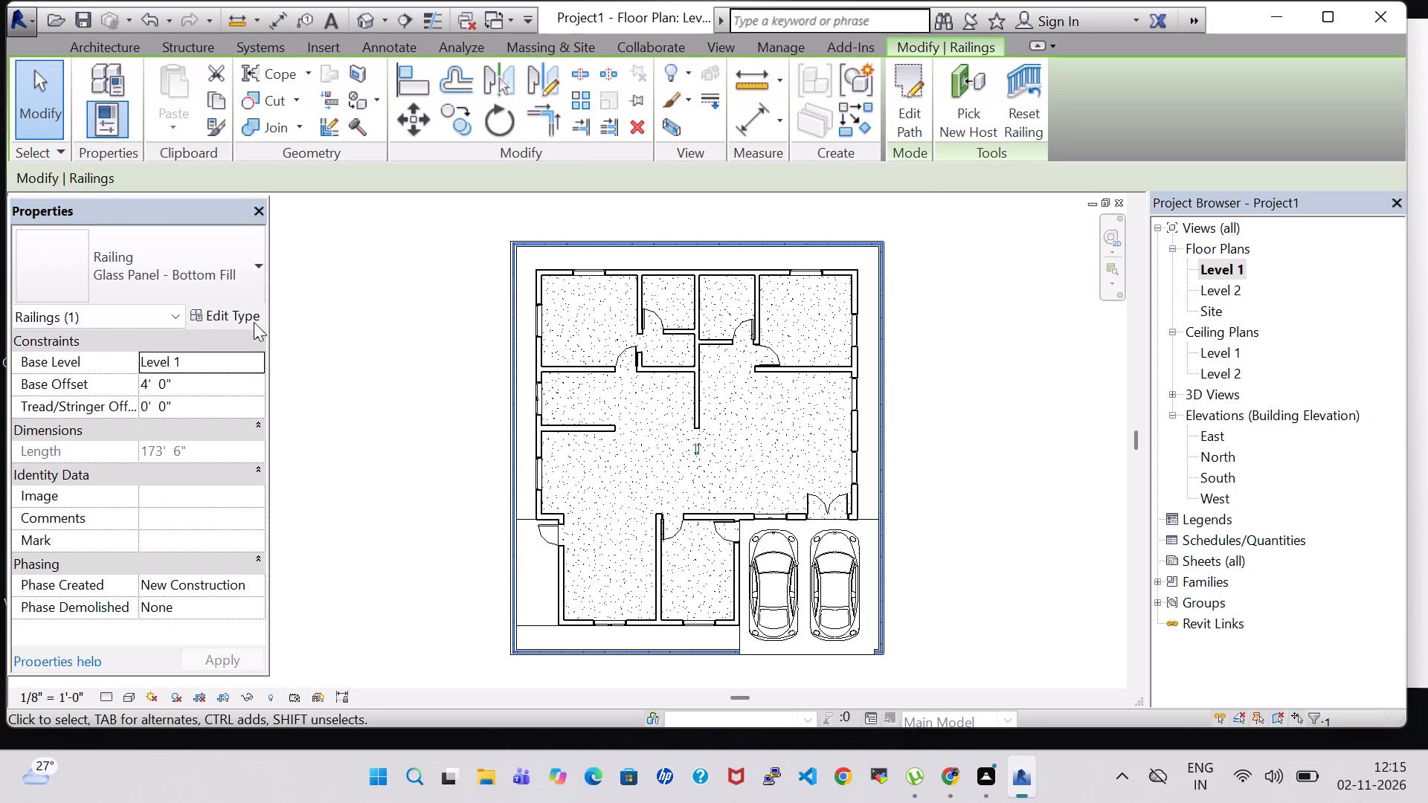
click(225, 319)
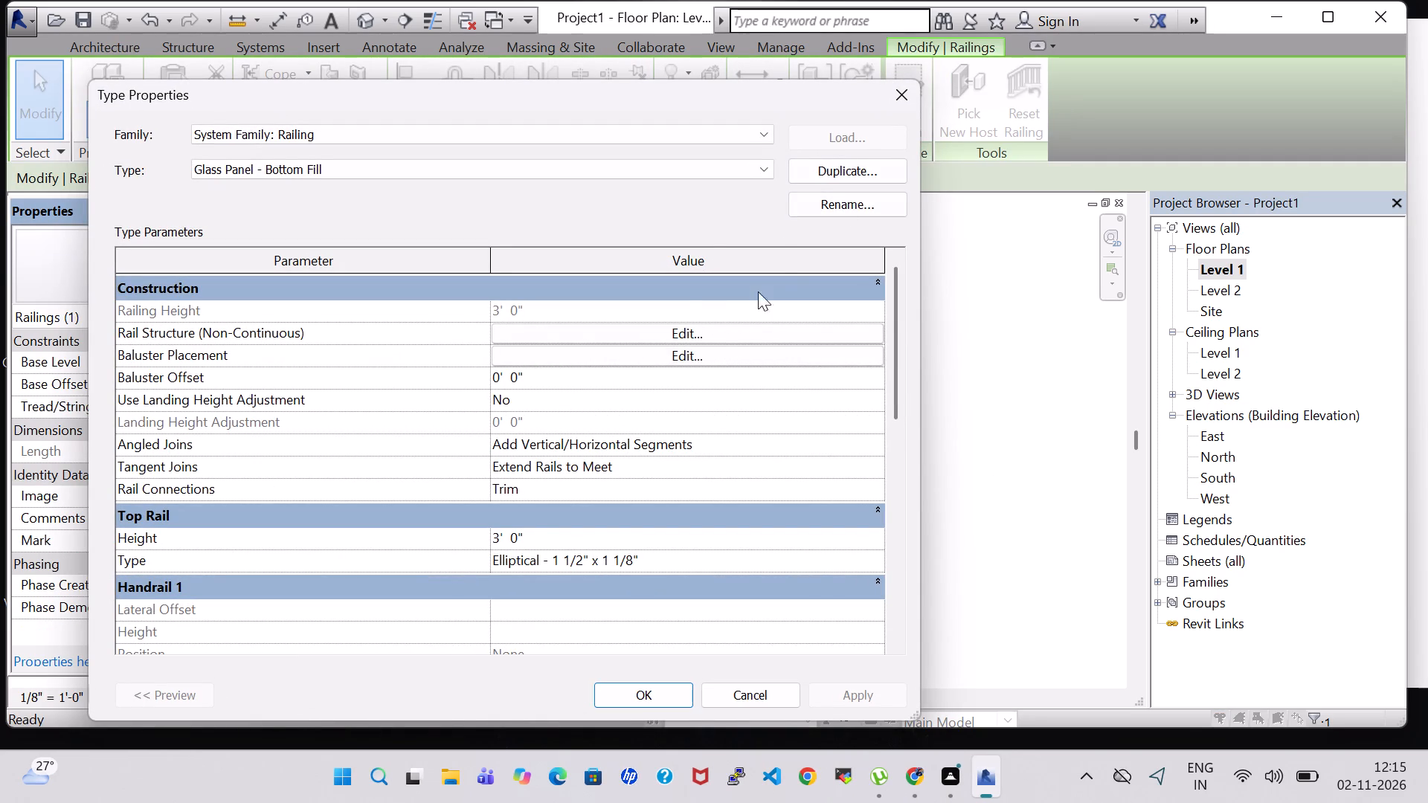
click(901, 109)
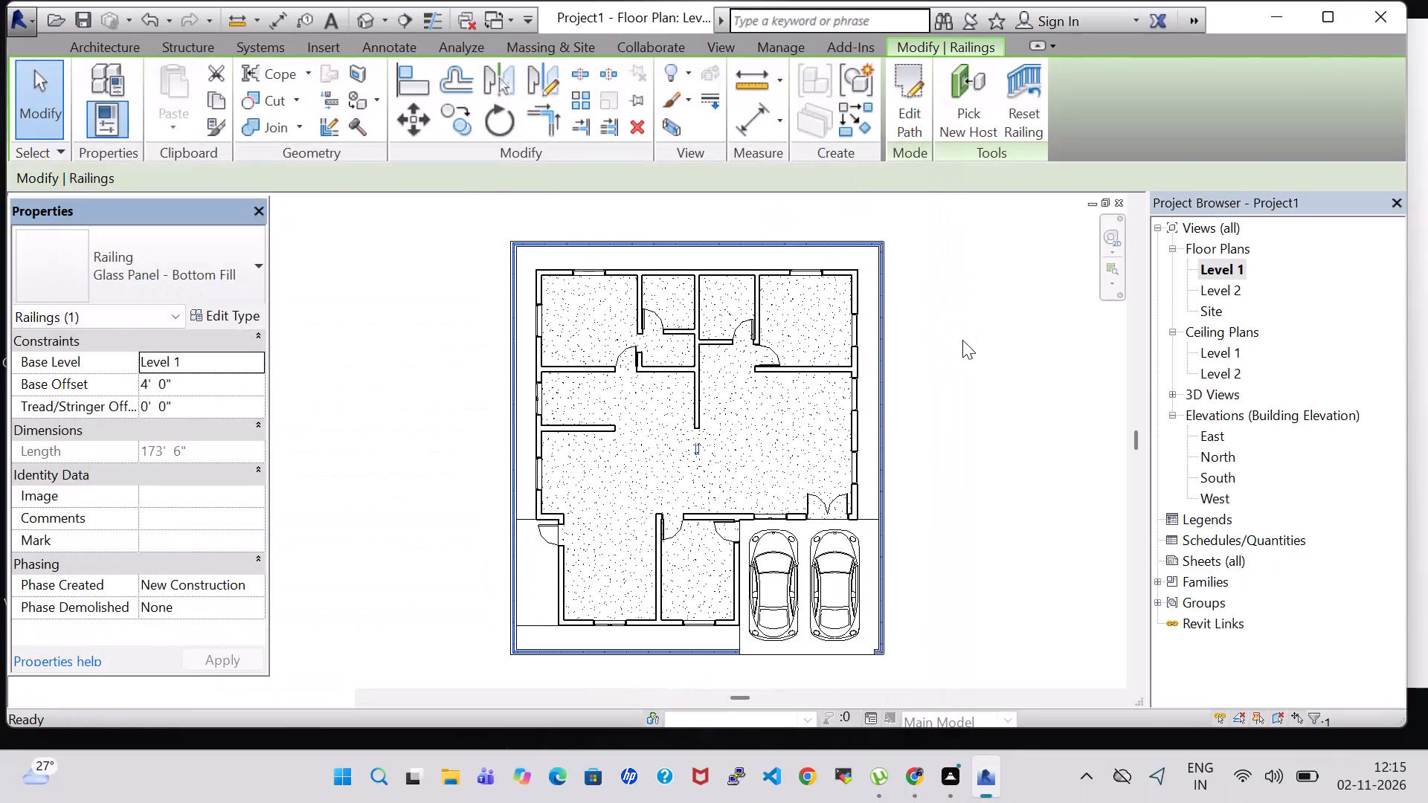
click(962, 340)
Duplicate the north boundary wall's Generic - 8" type as a new wall type named OUTER WALL.
scroll(543, 277, up, 8)
middle_drag(515, 242, 526, 271)
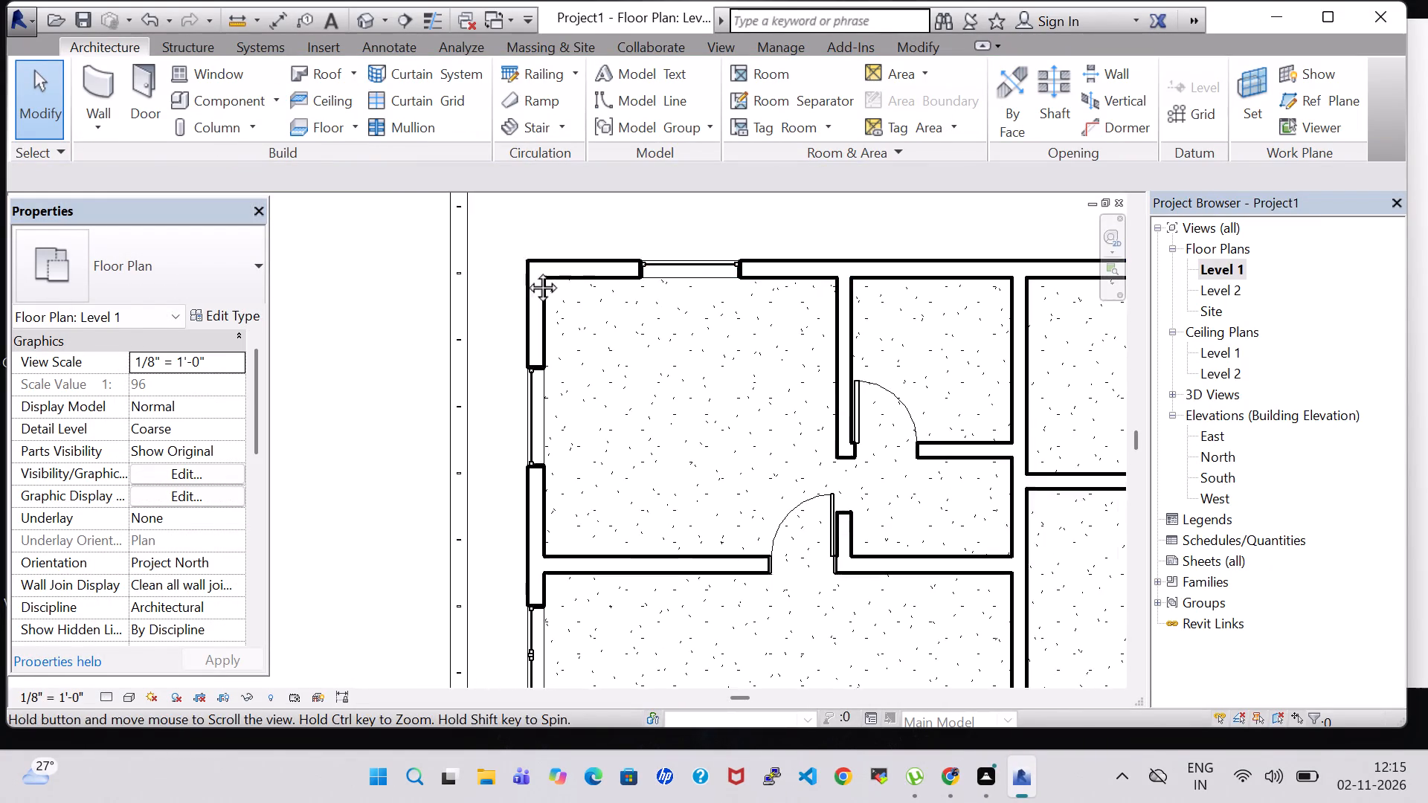
middle_drag(526, 271, 534, 370)
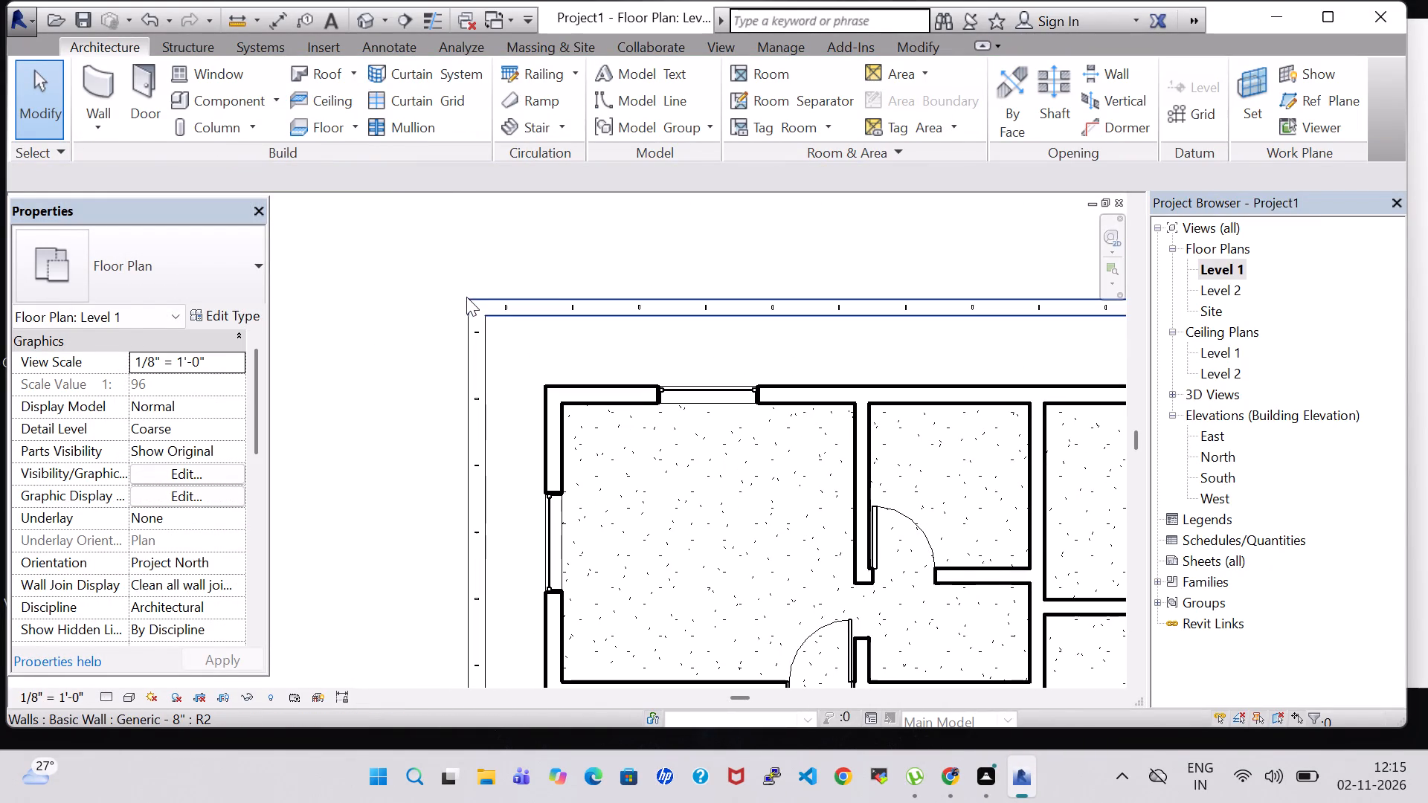
click(466, 297)
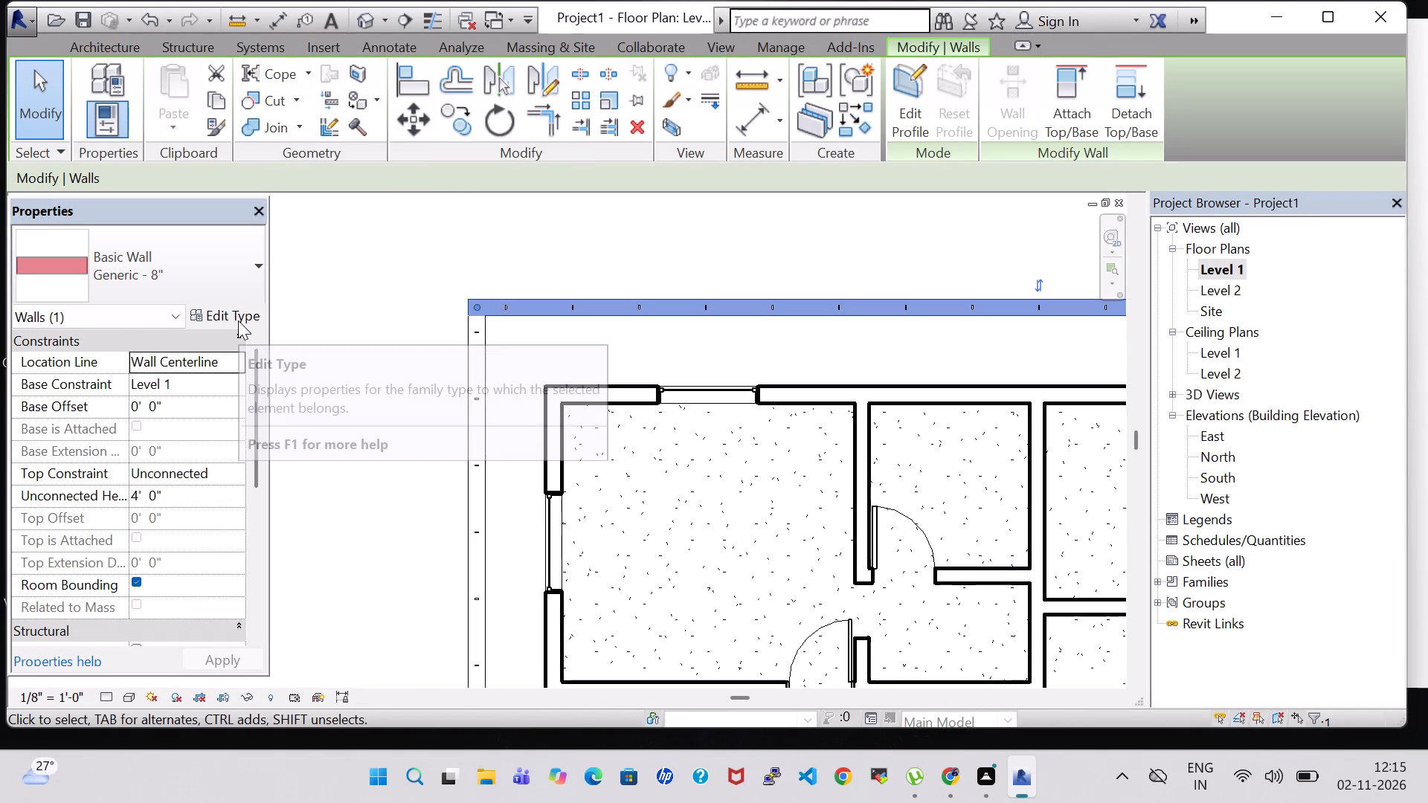
click(238, 320)
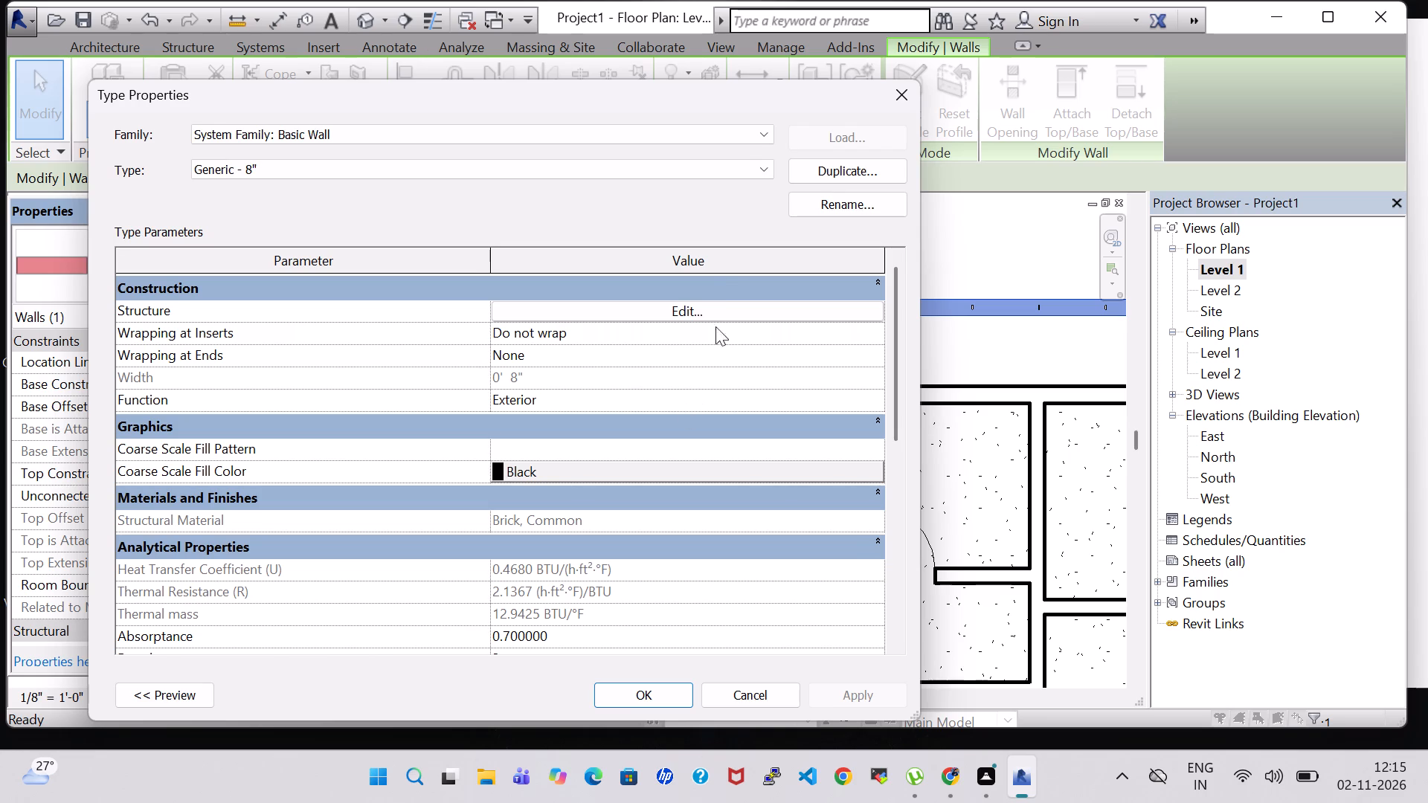
click(825, 170)
key(BackSpace)
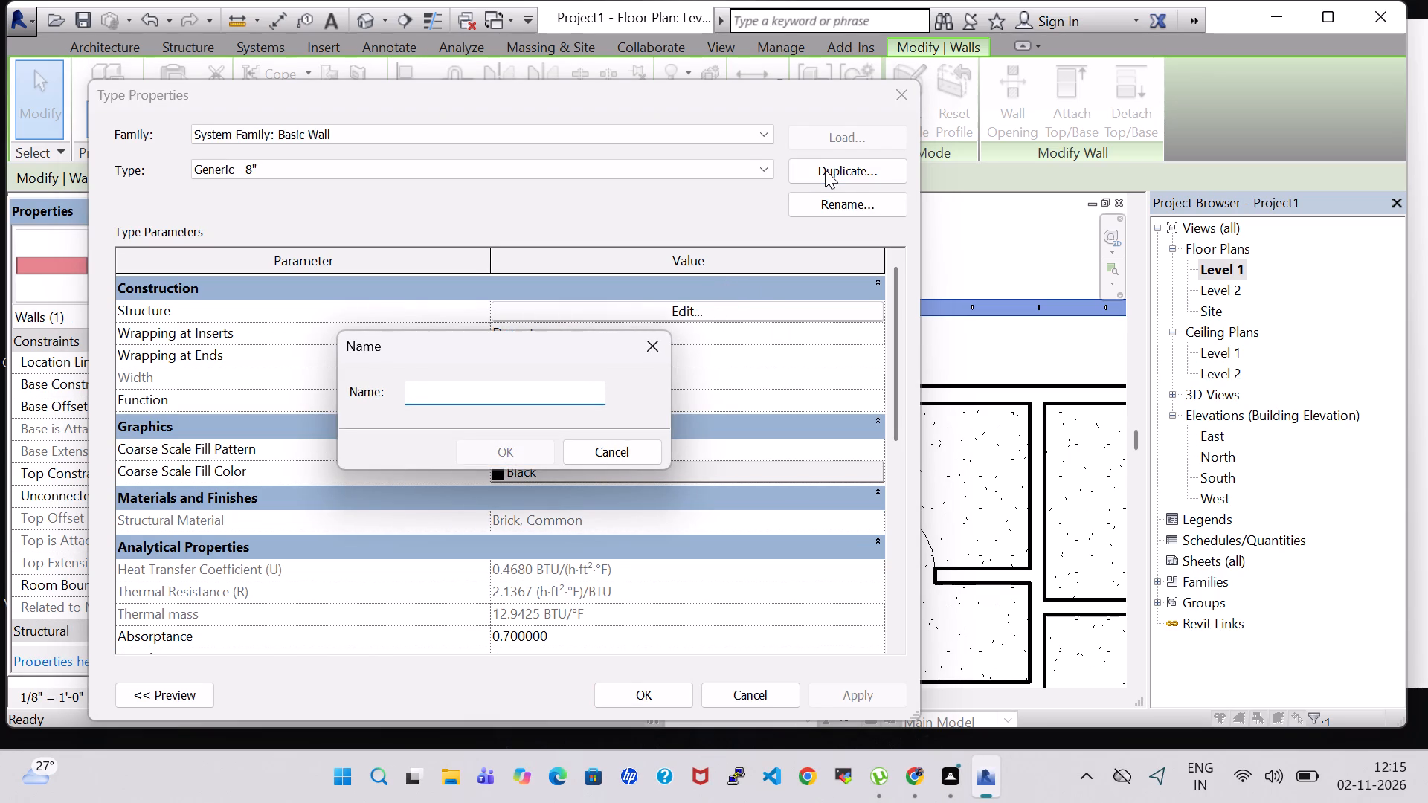
text(OUTER WALL)
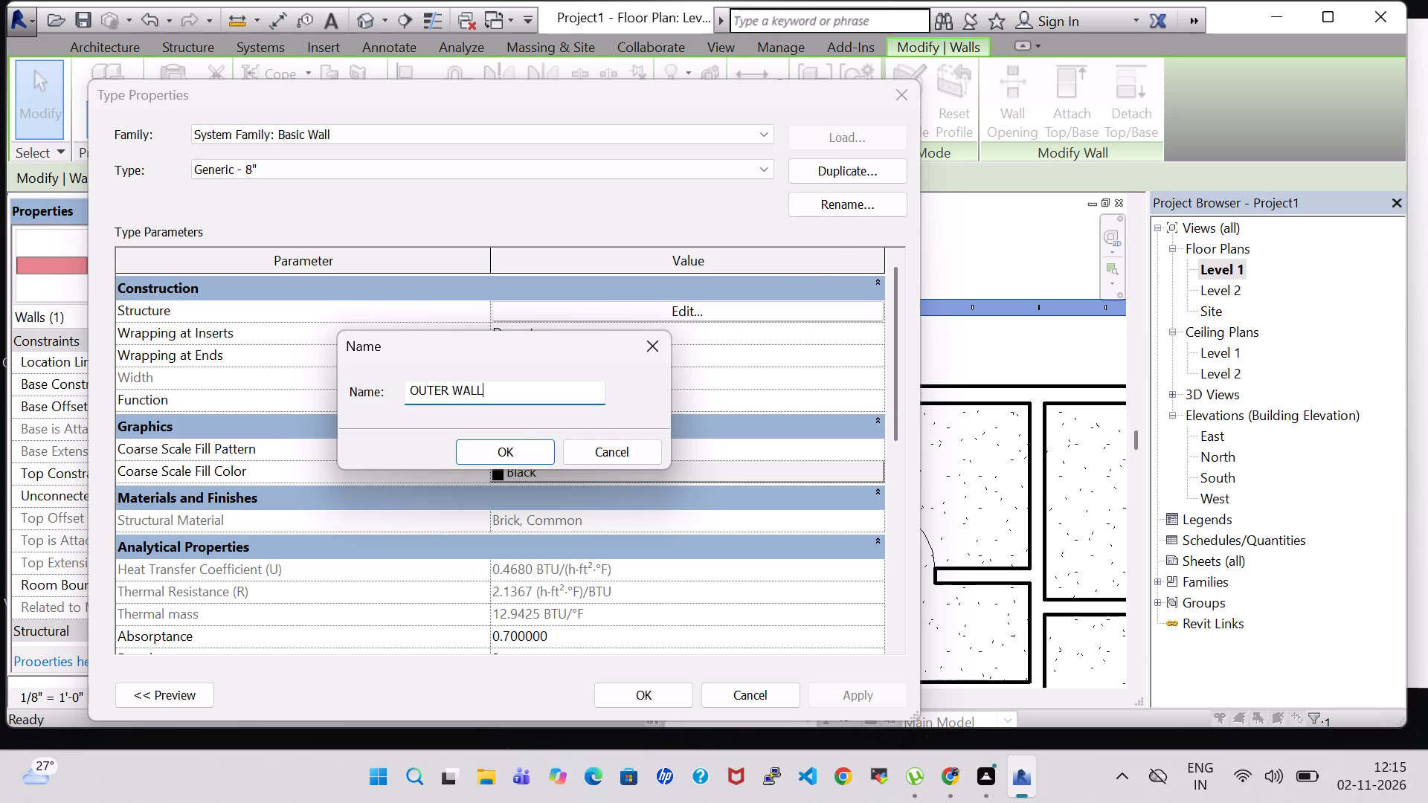
click(520, 443)
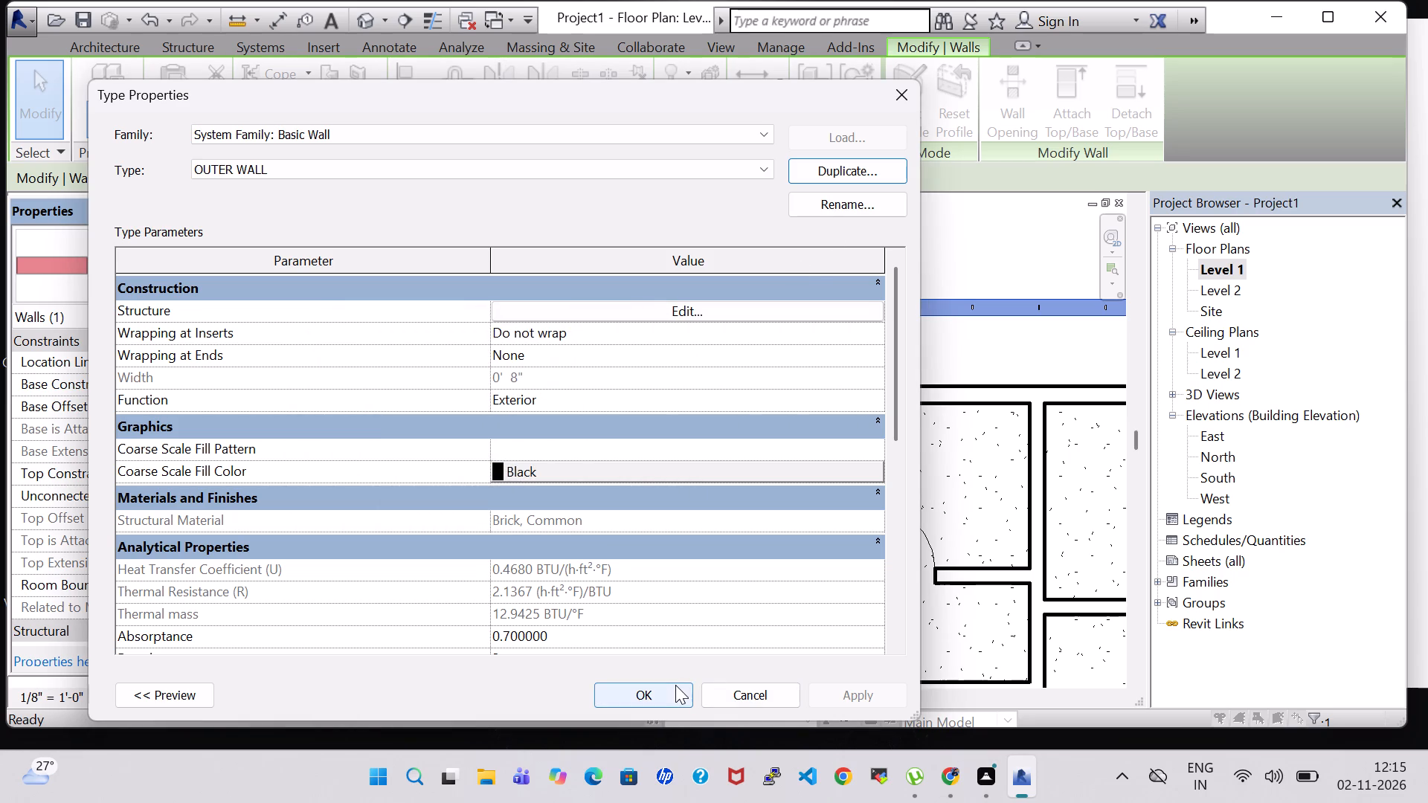
click(652, 694)
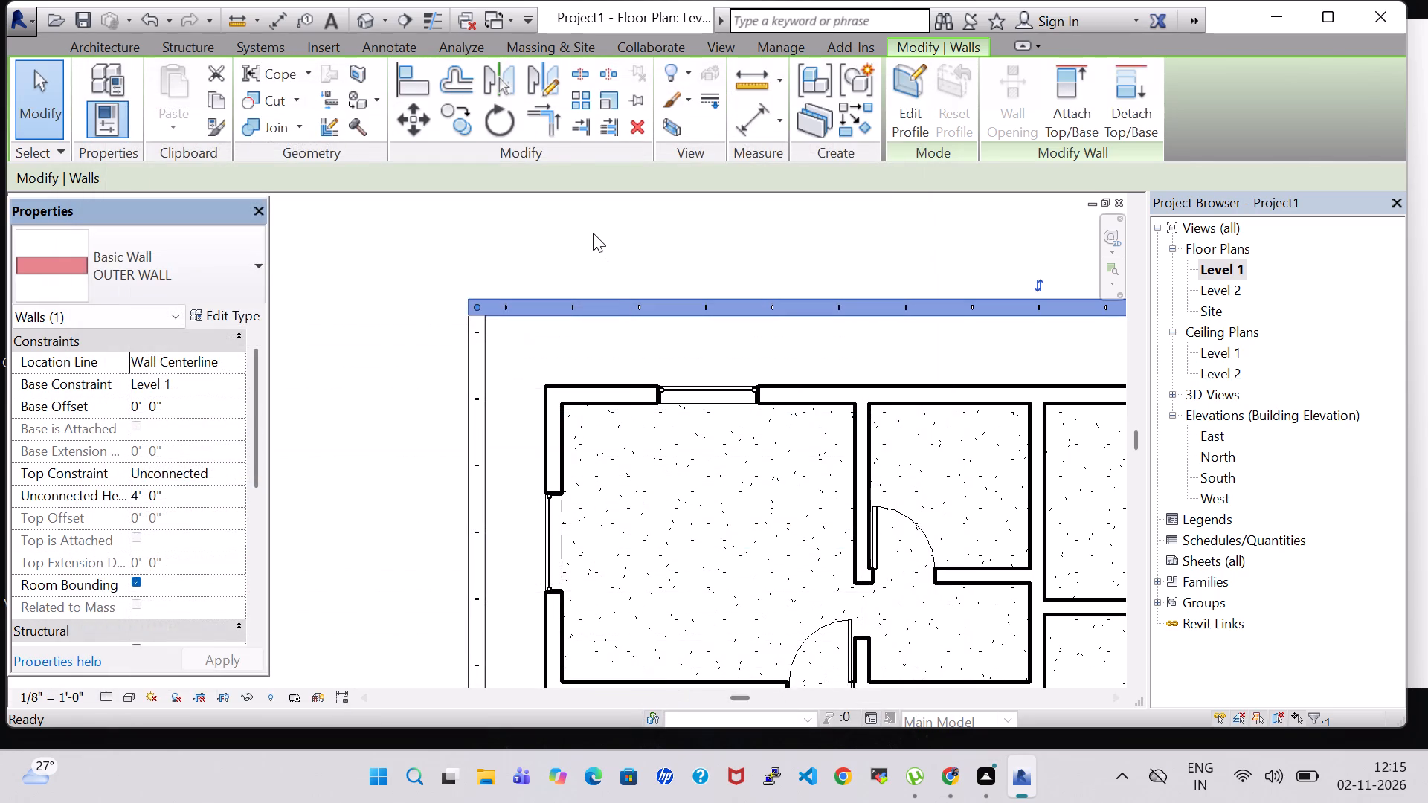
double_click(593, 233)
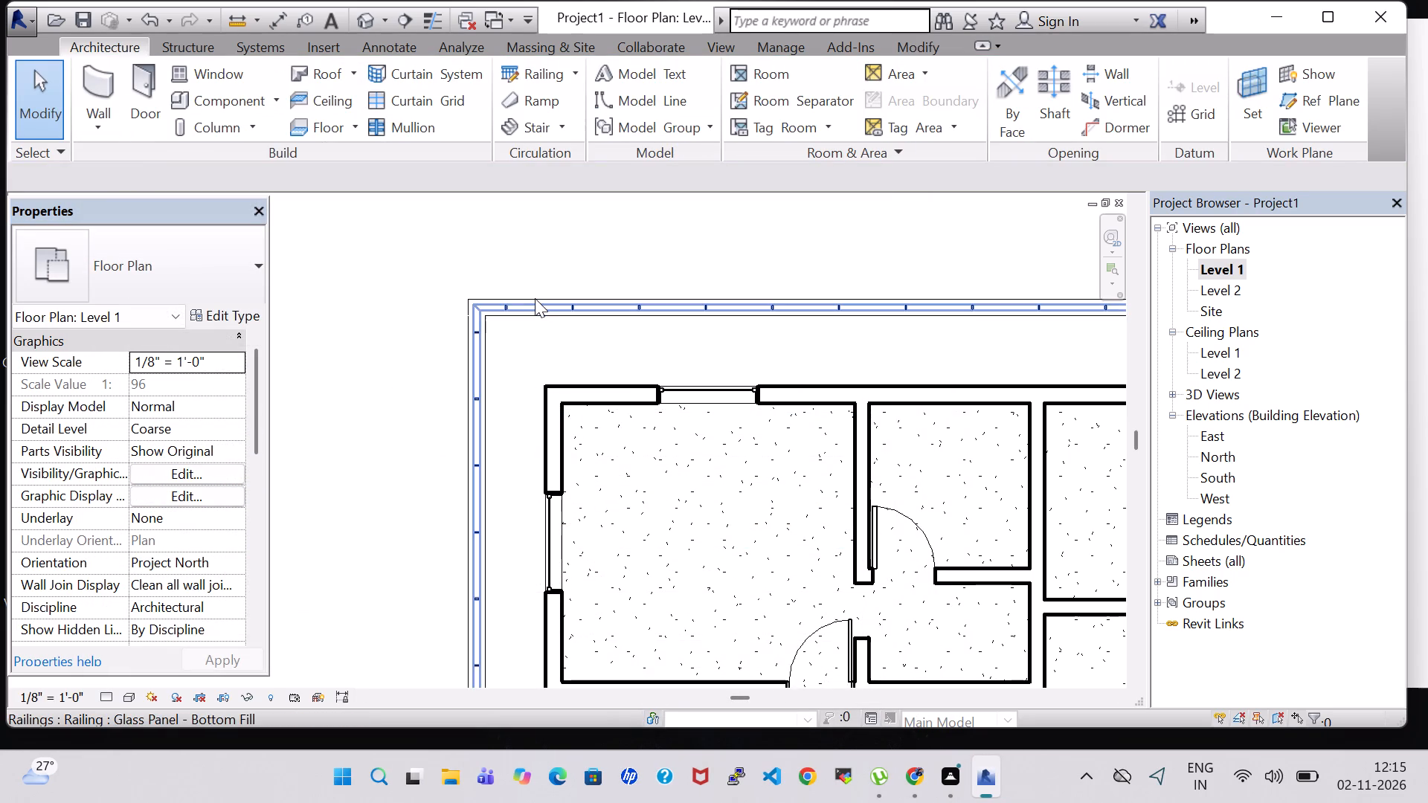
Assign the Brick, Soldier Course material to the structure layer of the OUTER WALL type, via the north boundary wall.
click(535, 291)
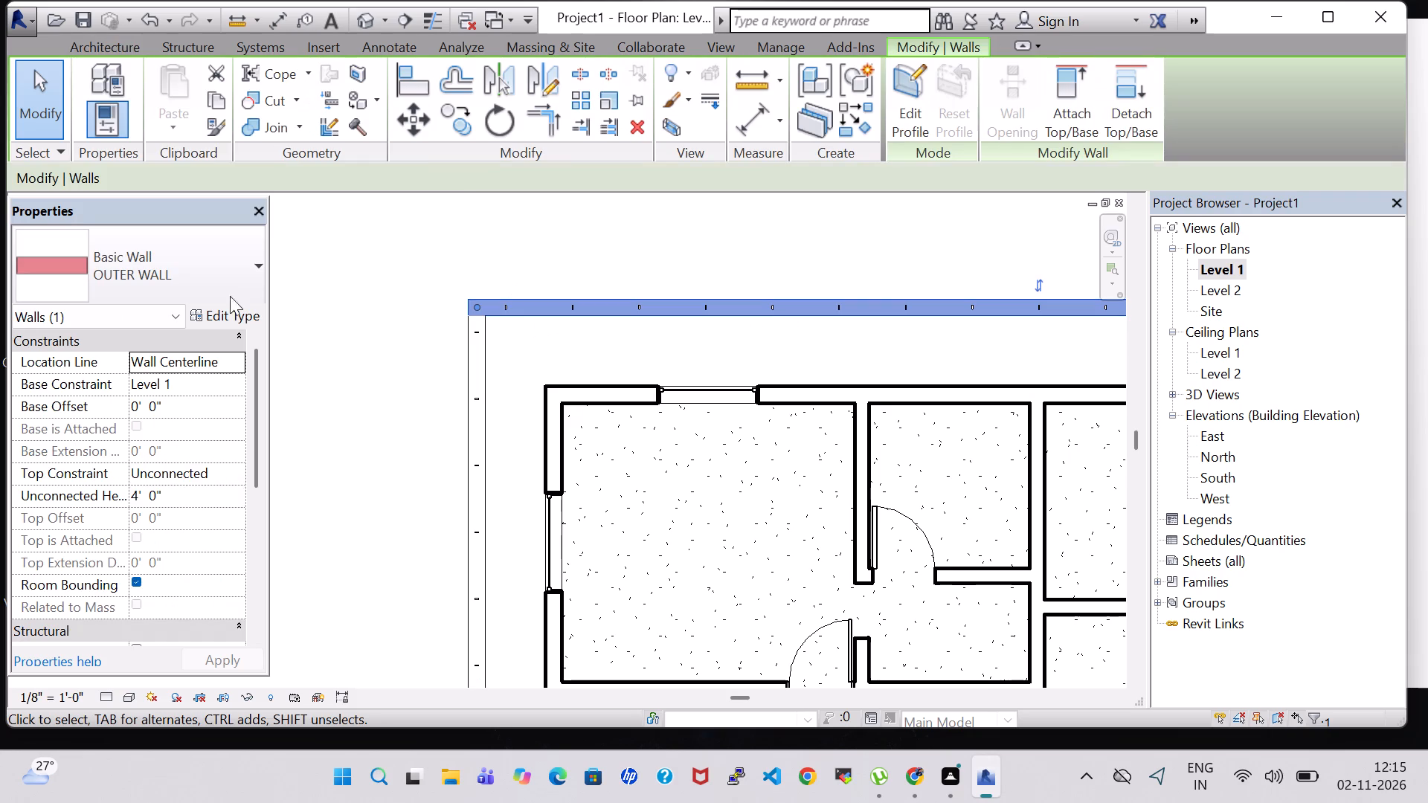
click(210, 315)
click(686, 312)
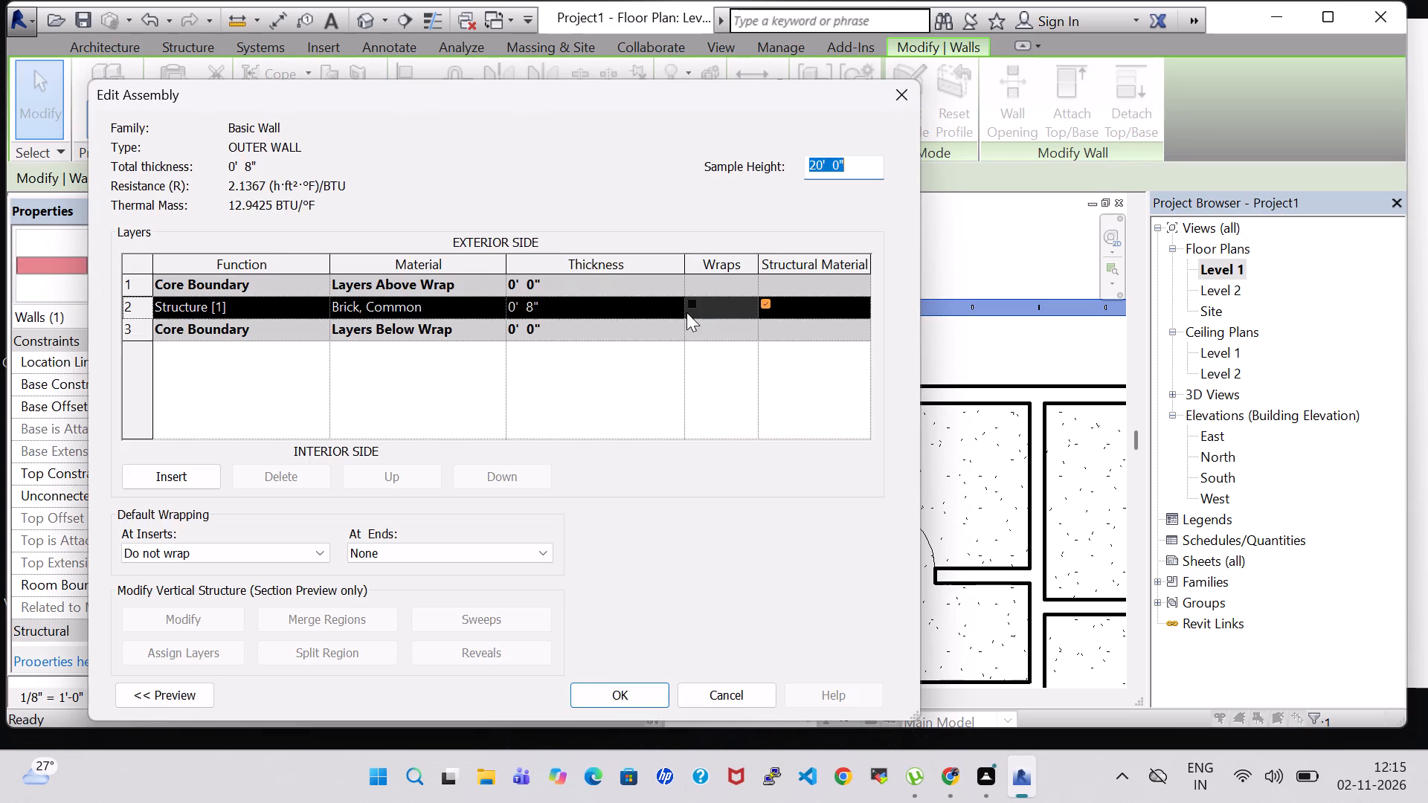
click(446, 309)
click(501, 300)
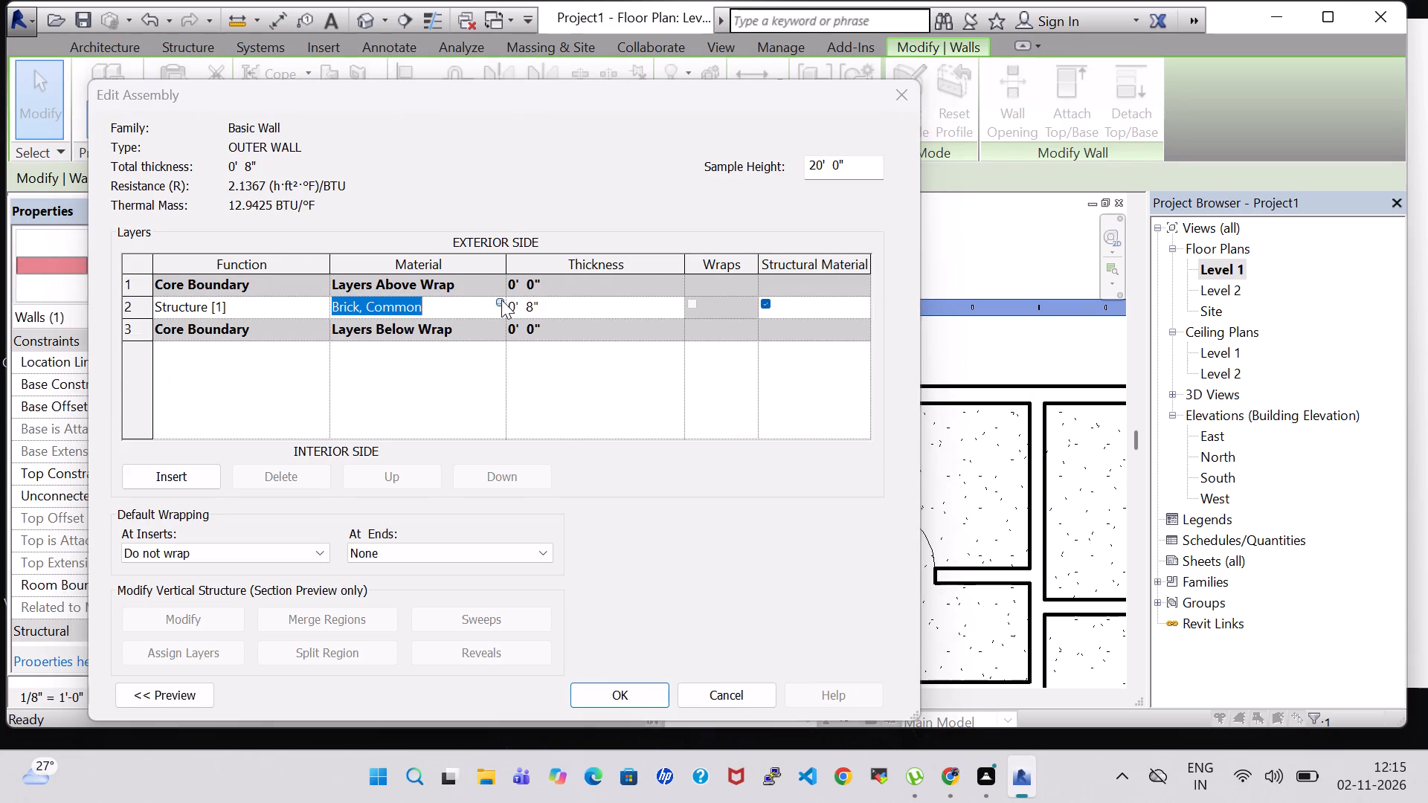
click(554, 455)
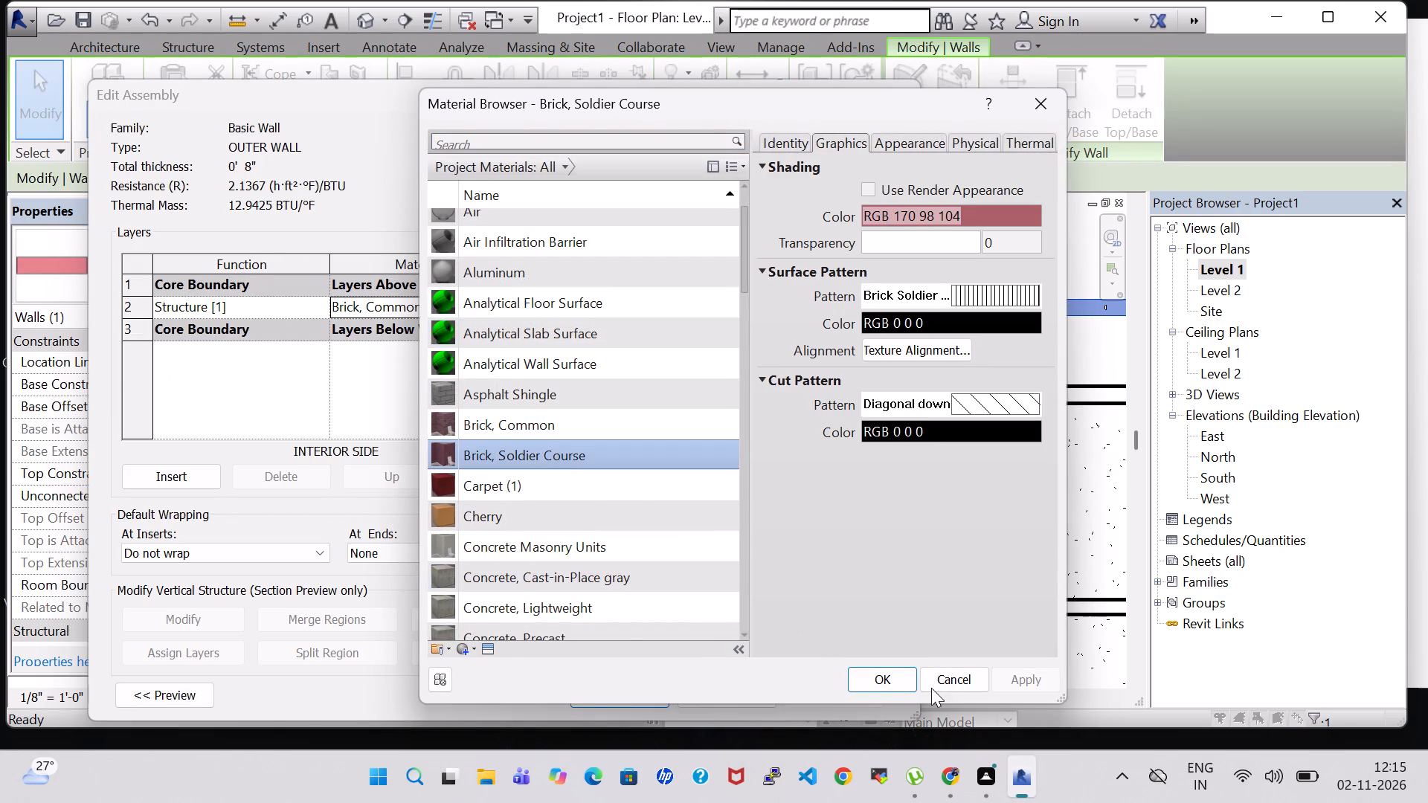
click(897, 681)
click(617, 680)
click(620, 690)
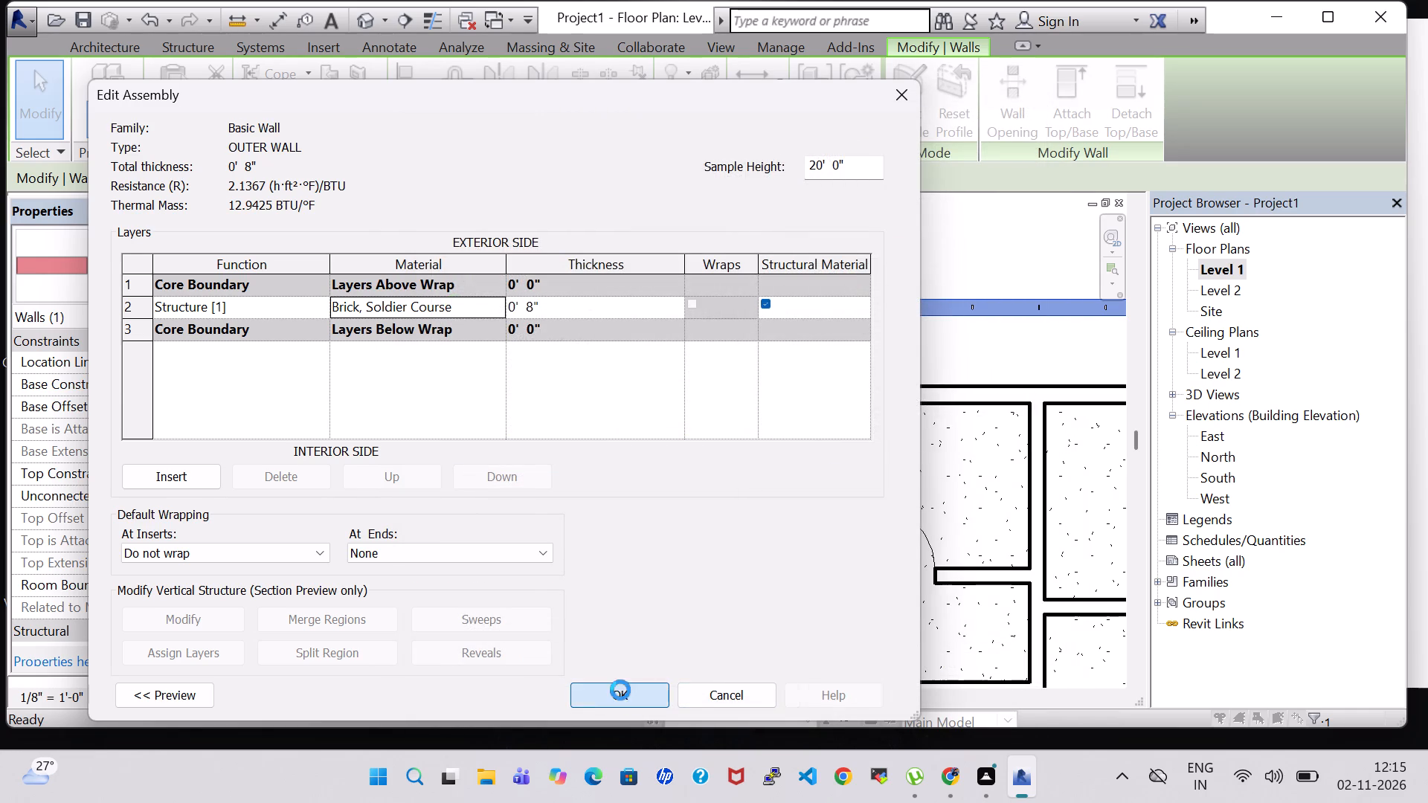
click(832, 700)
click(652, 693)
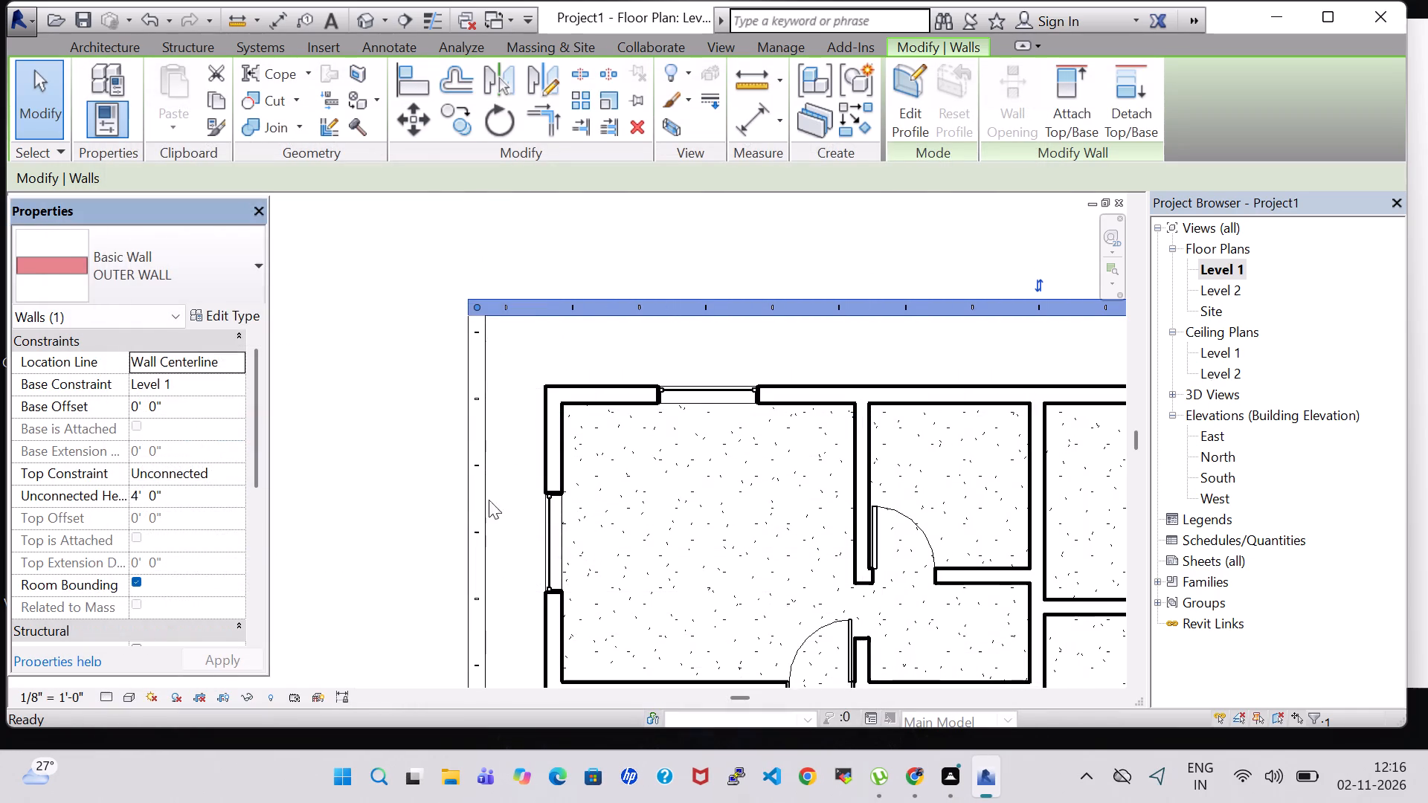
Change the west boundary wall to the OUTER WALL type.
click(463, 503)
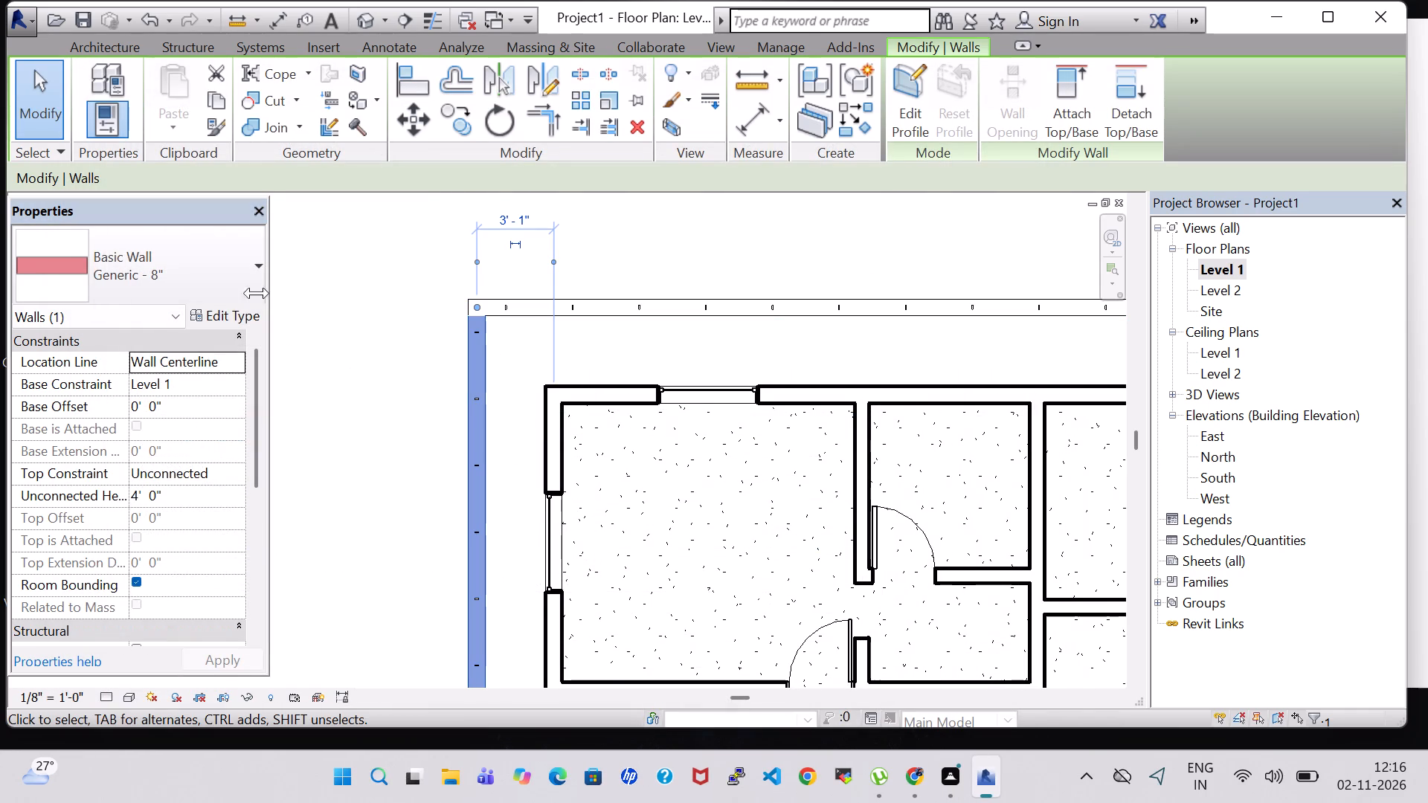
click(196, 237)
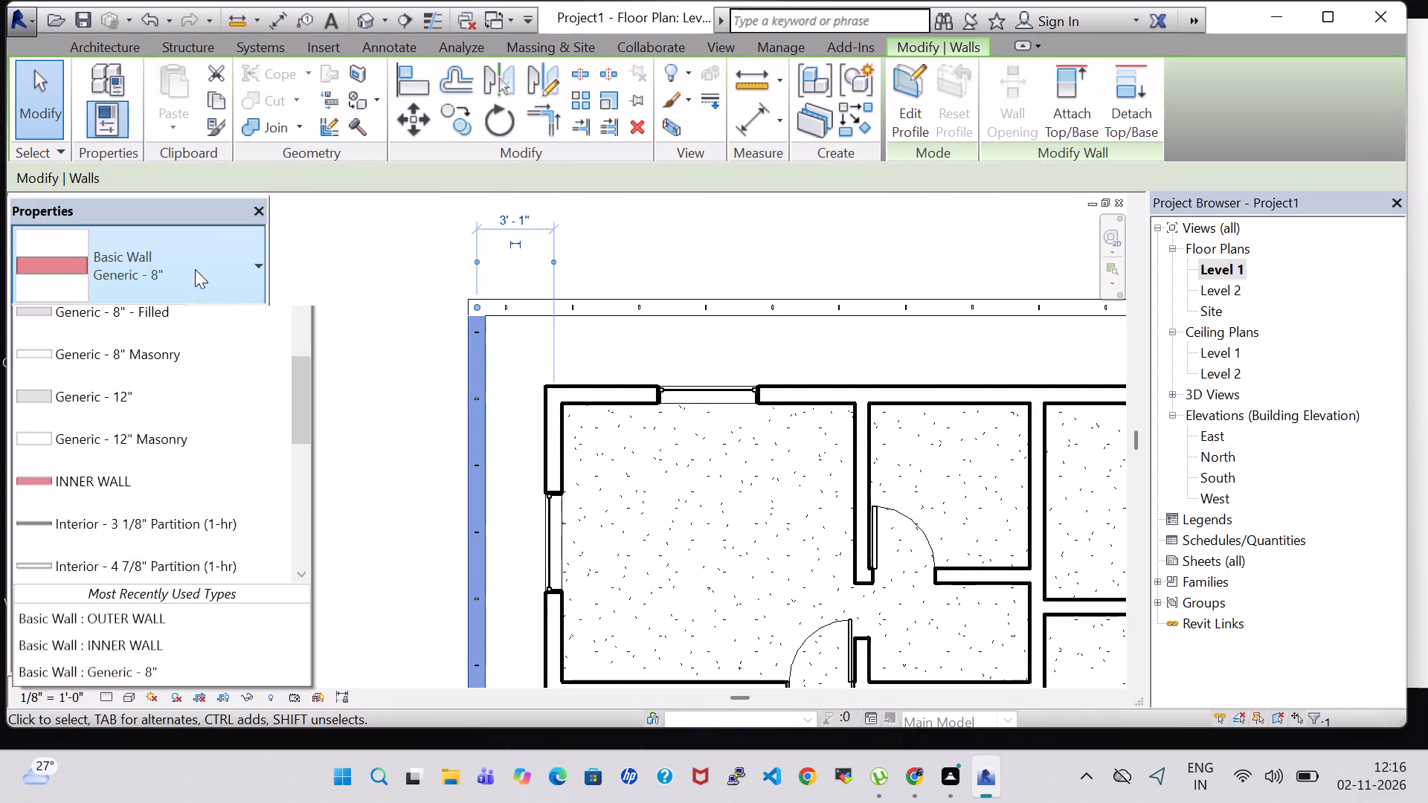
scroll(124, 503, down, 5)
click(127, 587)
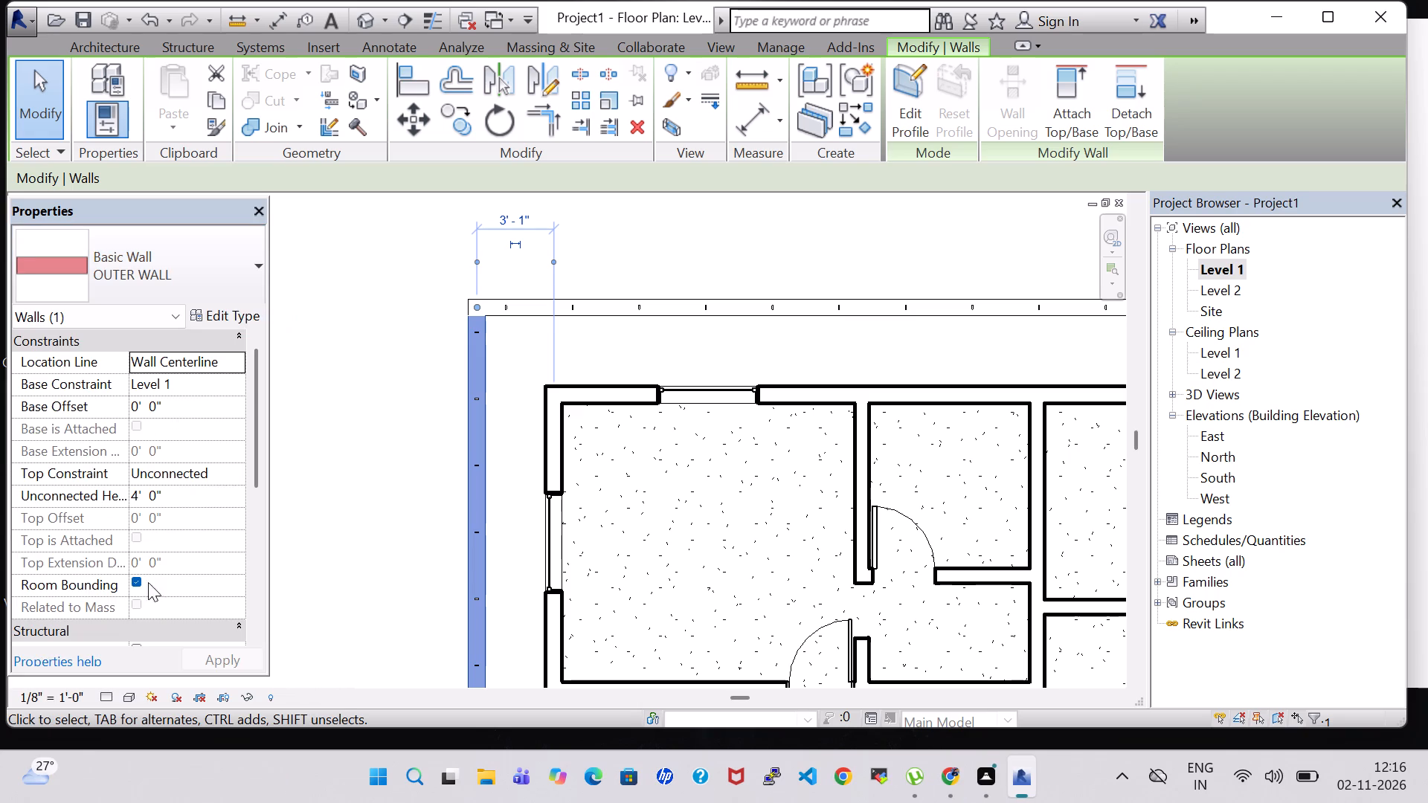
click(399, 543)
Change the east boundary wall to the OUTER WALL type.
scroll(399, 543, down, 5)
middle_drag(626, 576, 591, 339)
scroll(980, 445, up, 3)
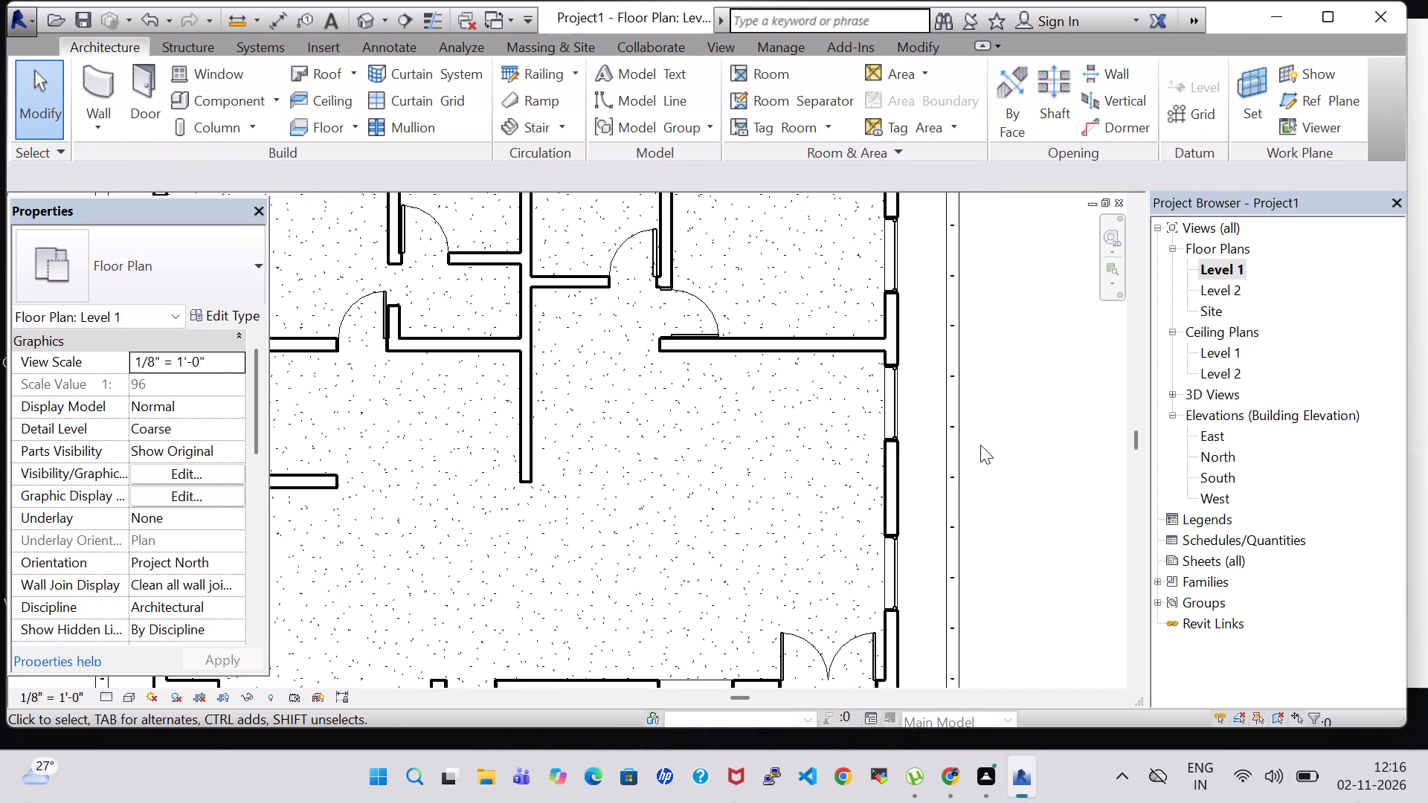
scroll(963, 452, up, 6)
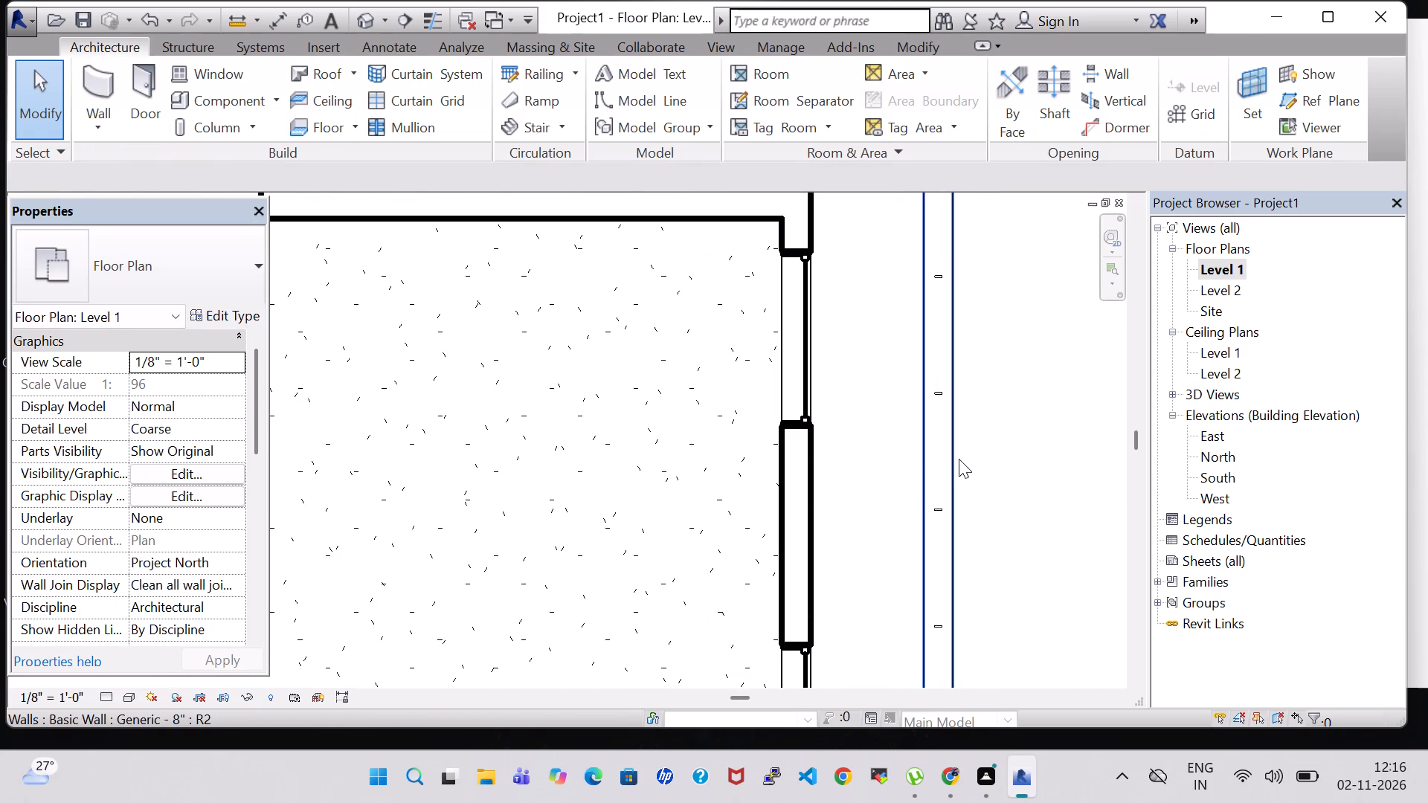
click(959, 459)
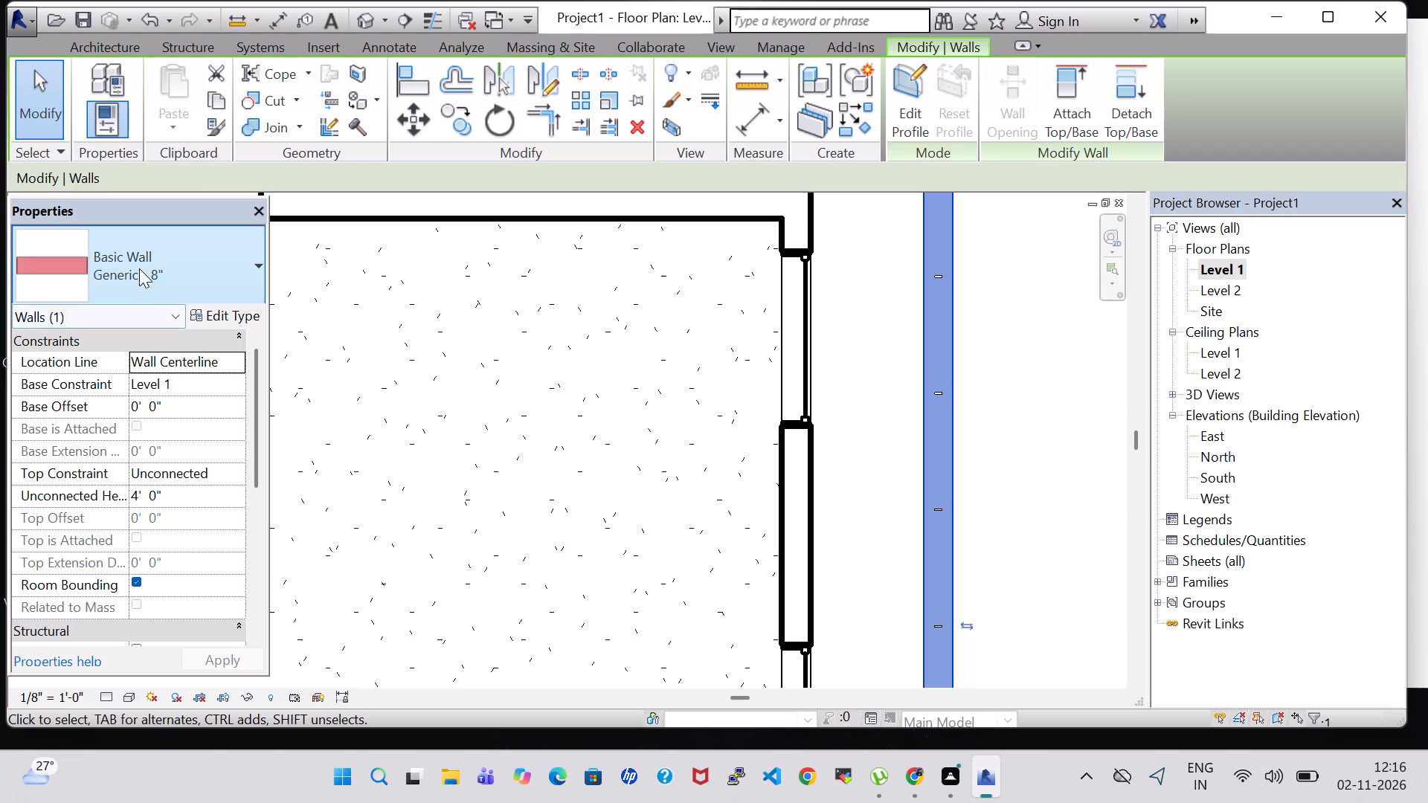
click(139, 264)
scroll(138, 558, down, 4)
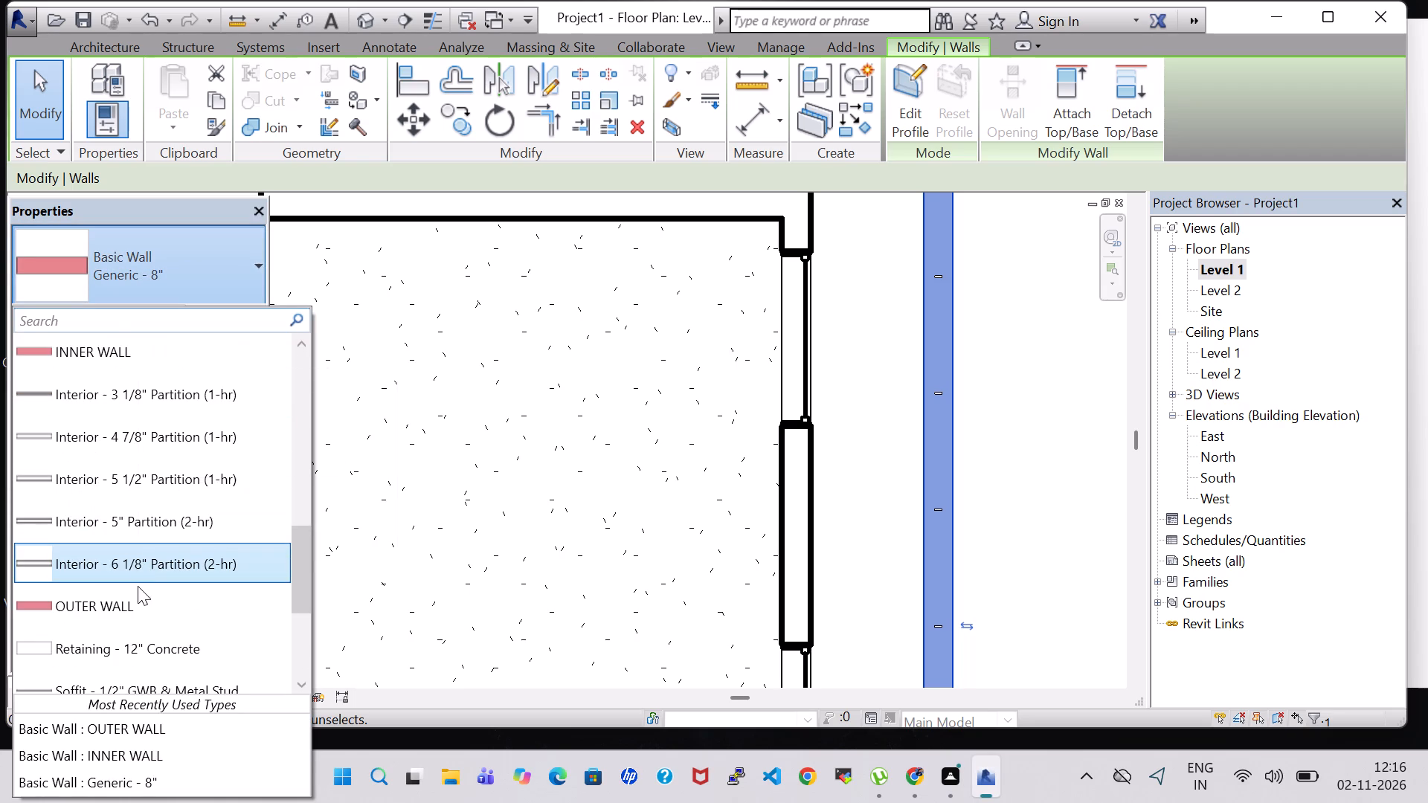
click(152, 607)
click(1021, 535)
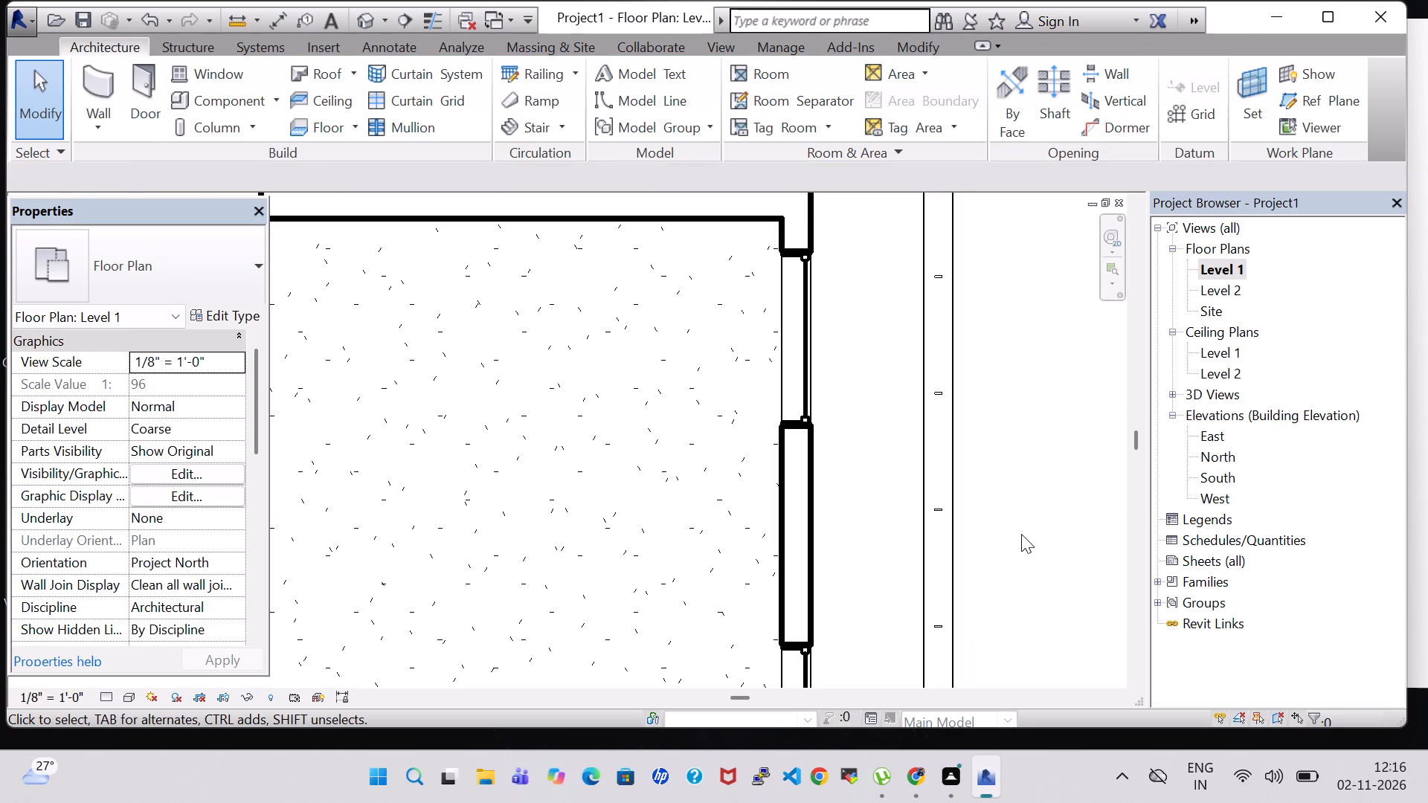
Change the south boundary wall, beside the parking area, to the OUTER WALL type.
scroll(1021, 534, down, 3)
middle_drag(1021, 534, 982, 298)
scroll(982, 297, down, 6)
scroll(1010, 487, up, 1)
middle_drag(1010, 487, 969, 264)
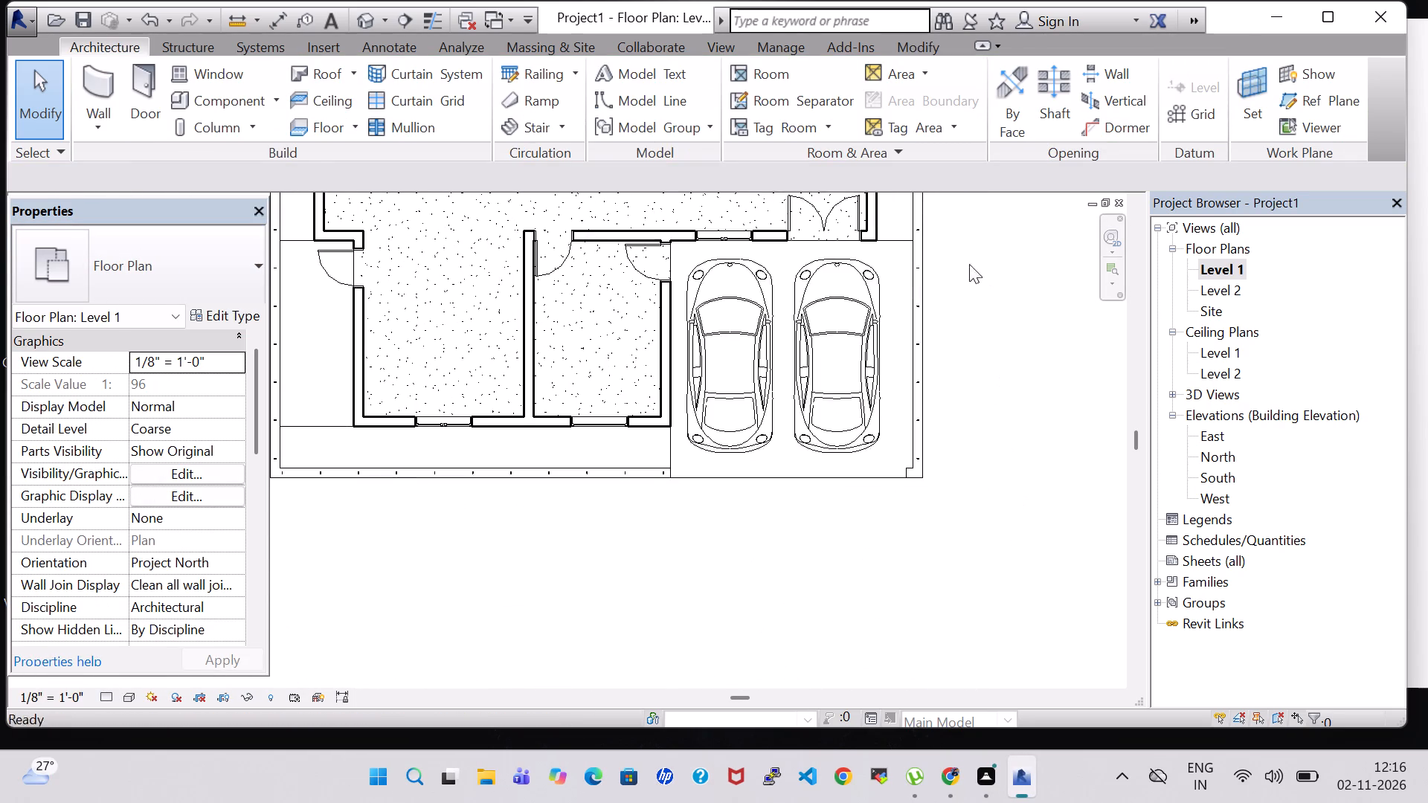
scroll(674, 478, up, 10)
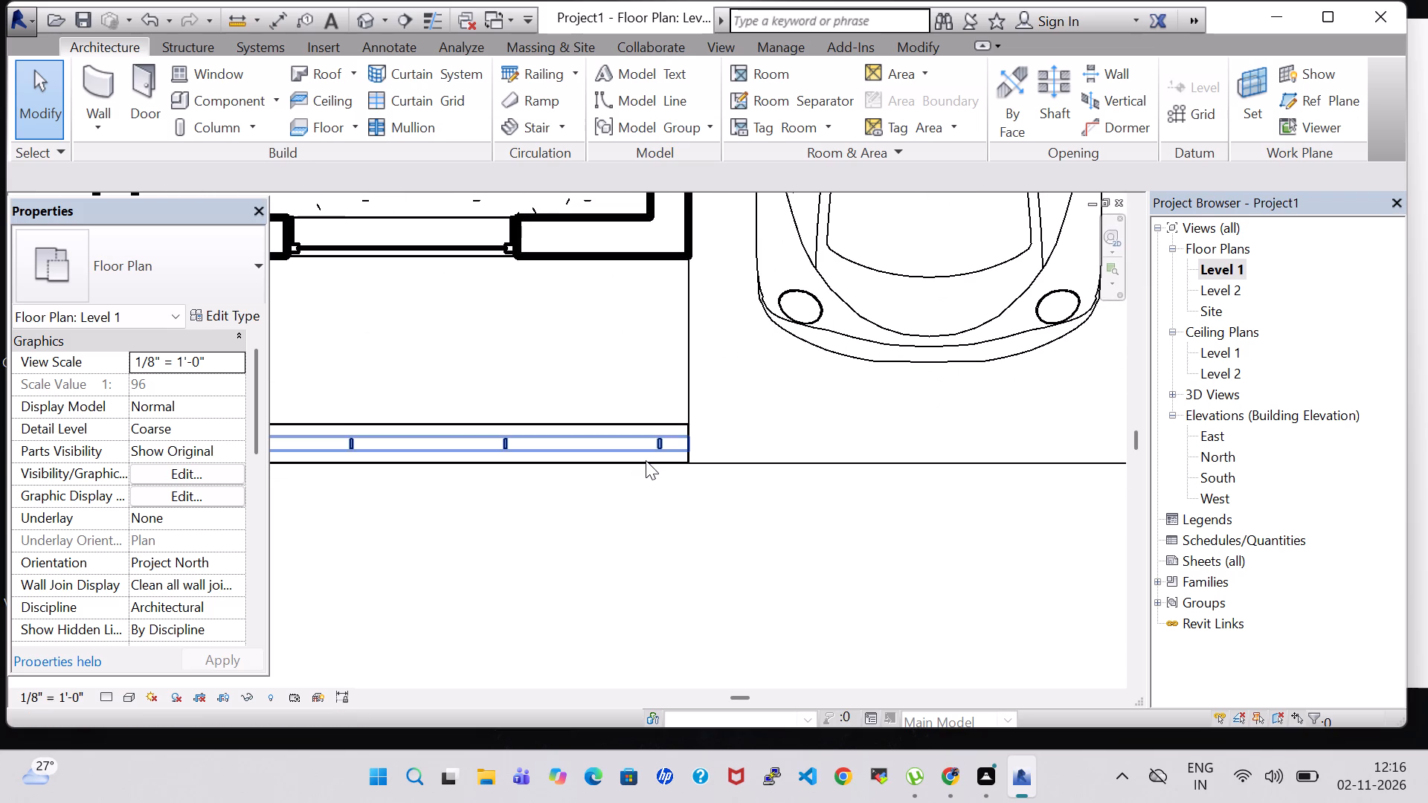
double_click(646, 462)
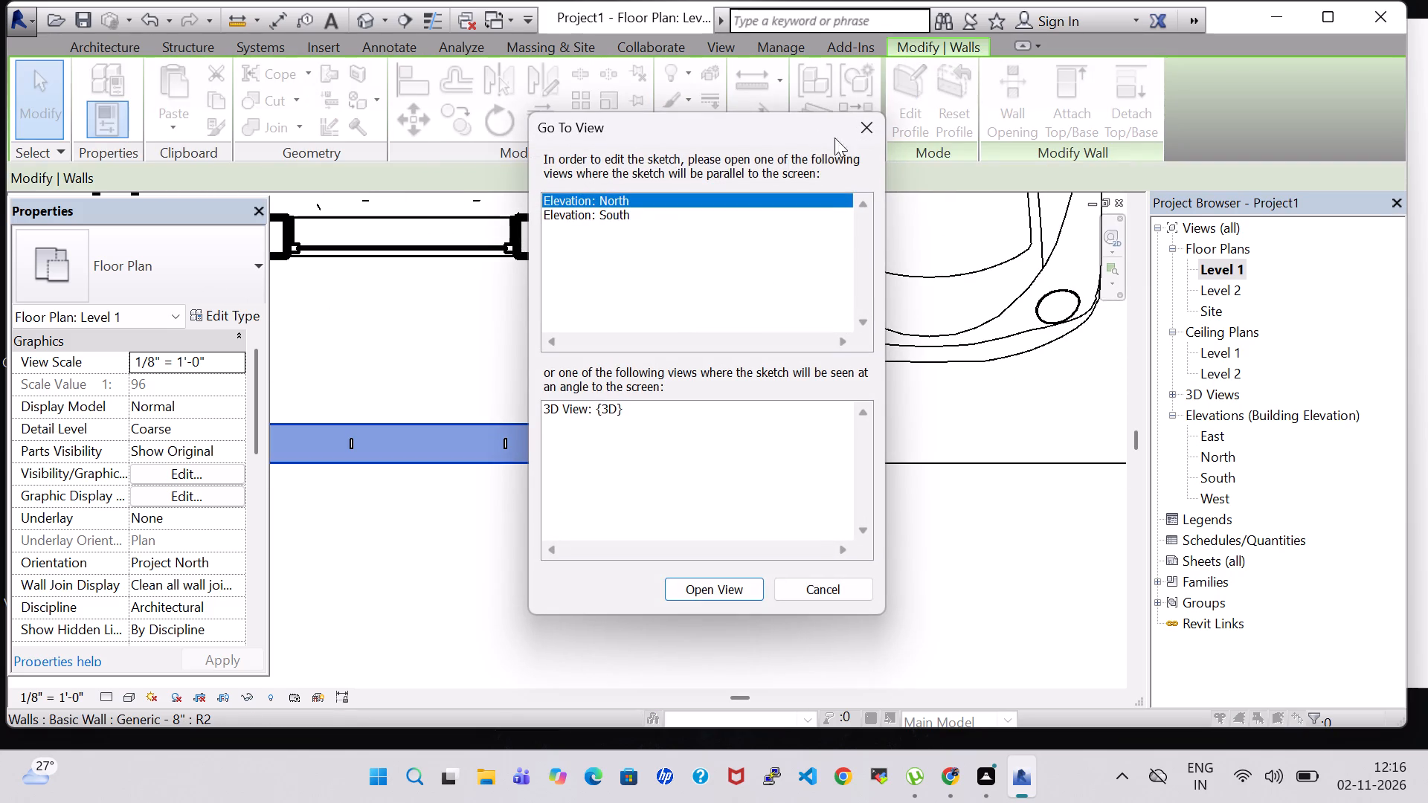
click(824, 600)
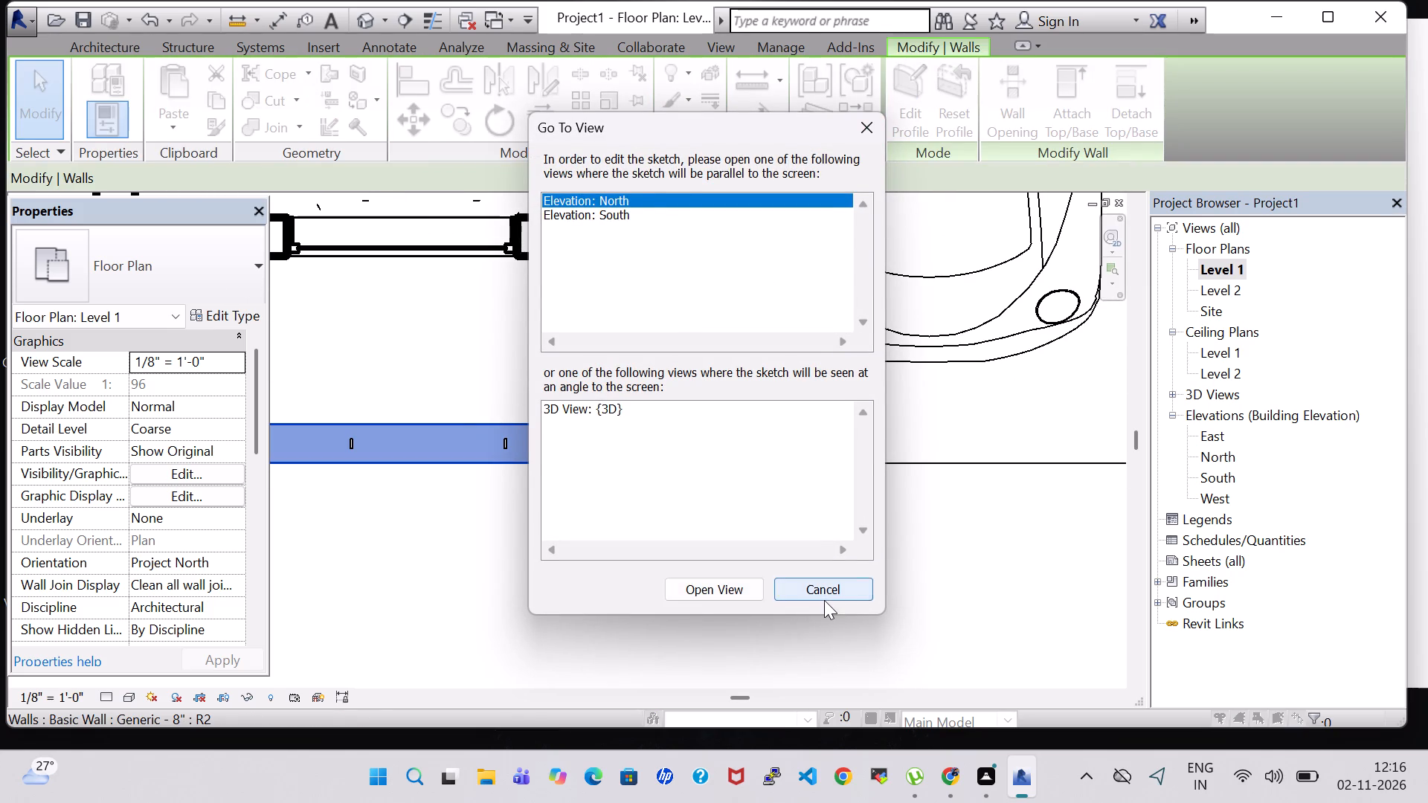
click(228, 260)
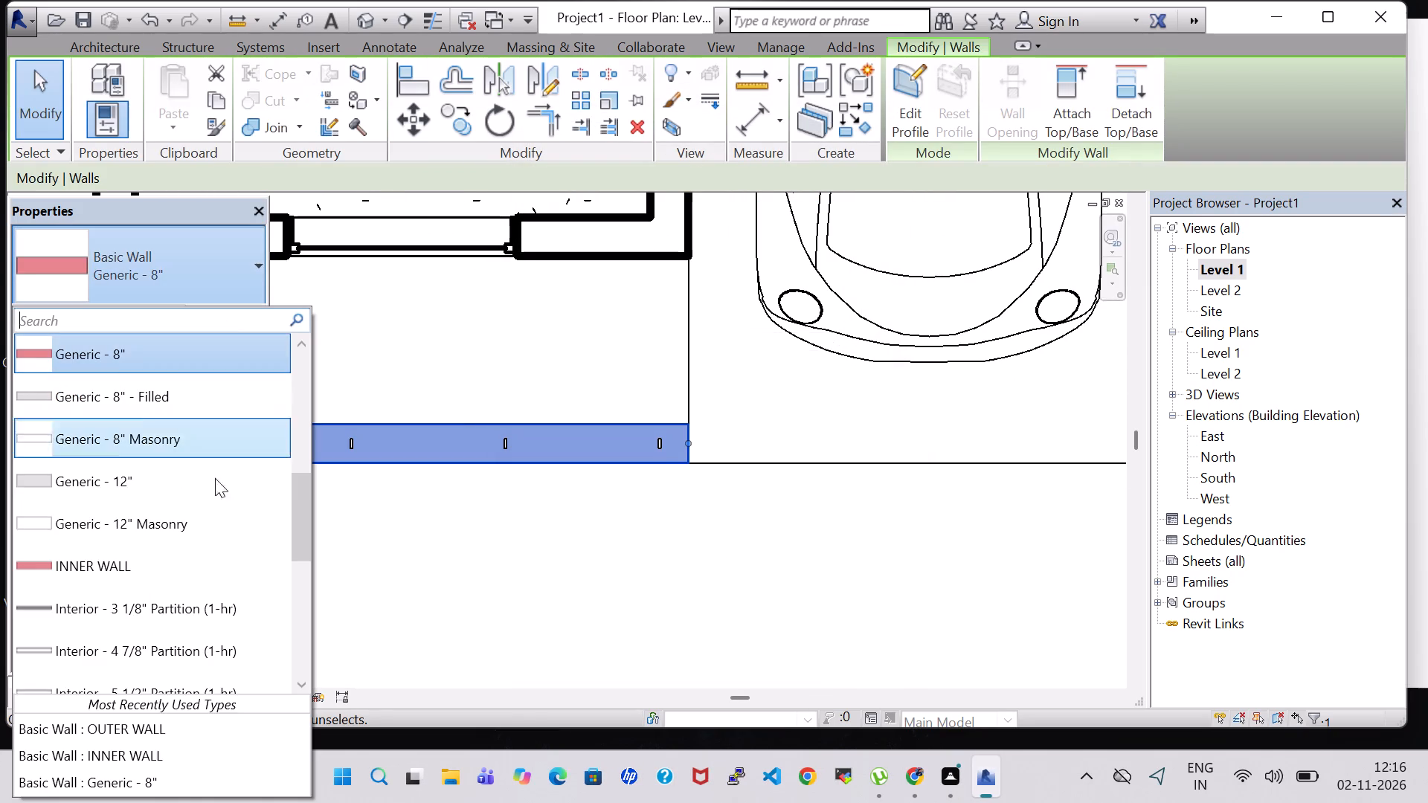
scroll(230, 551, down, 3)
click(225, 643)
click(724, 590)
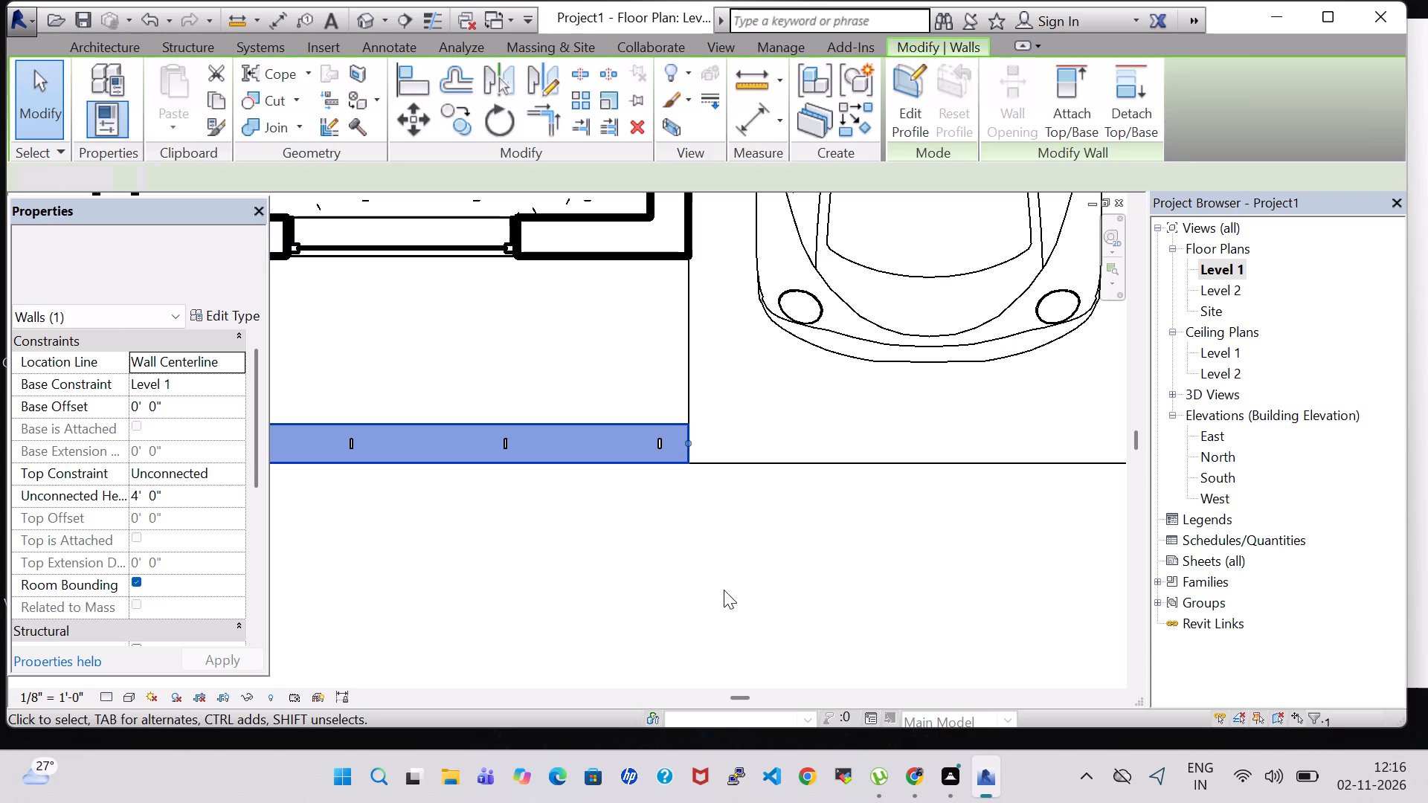
Examine the boundary wall's brick finish and the front of the house with its parking area in the 3D view.
click(363, 30)
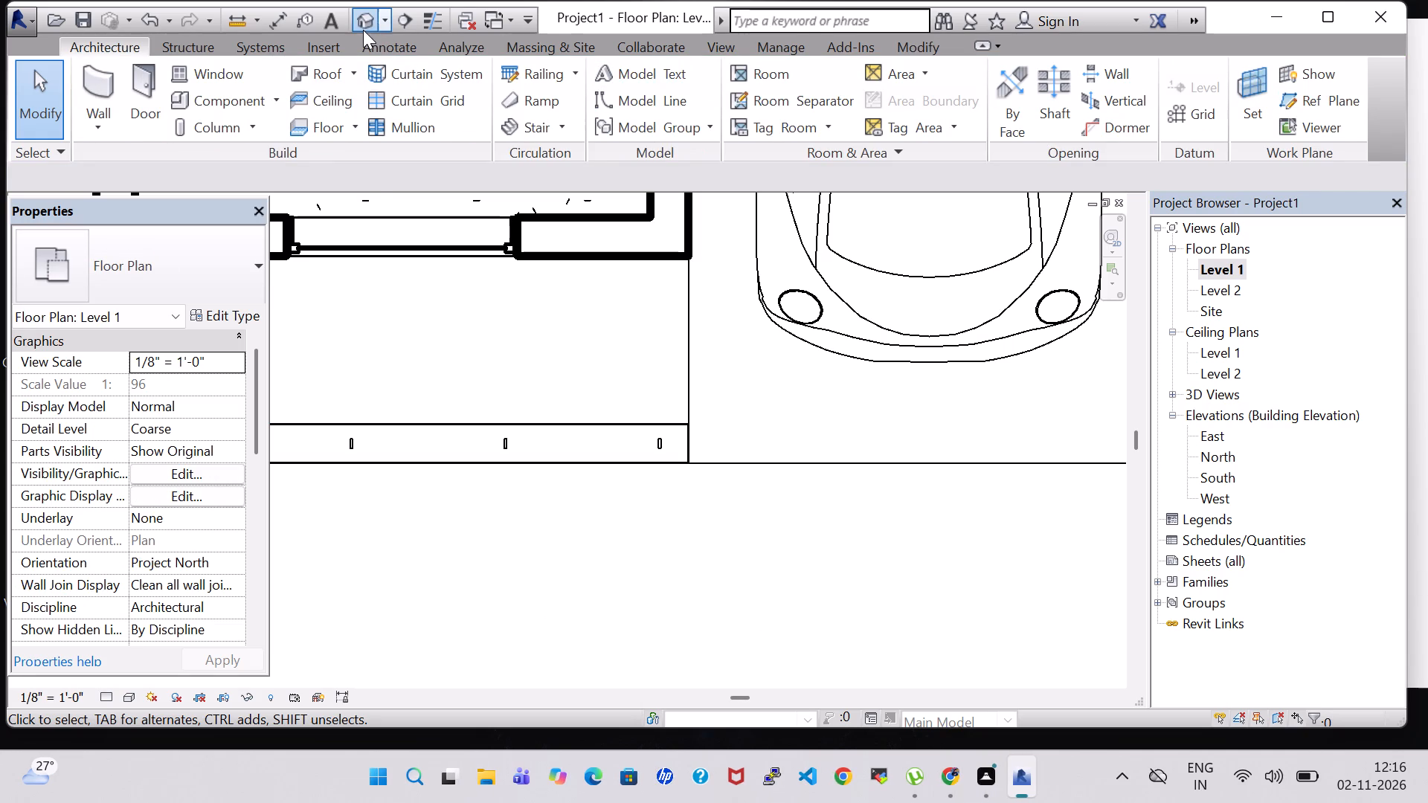
scroll(887, 552, up, 4)
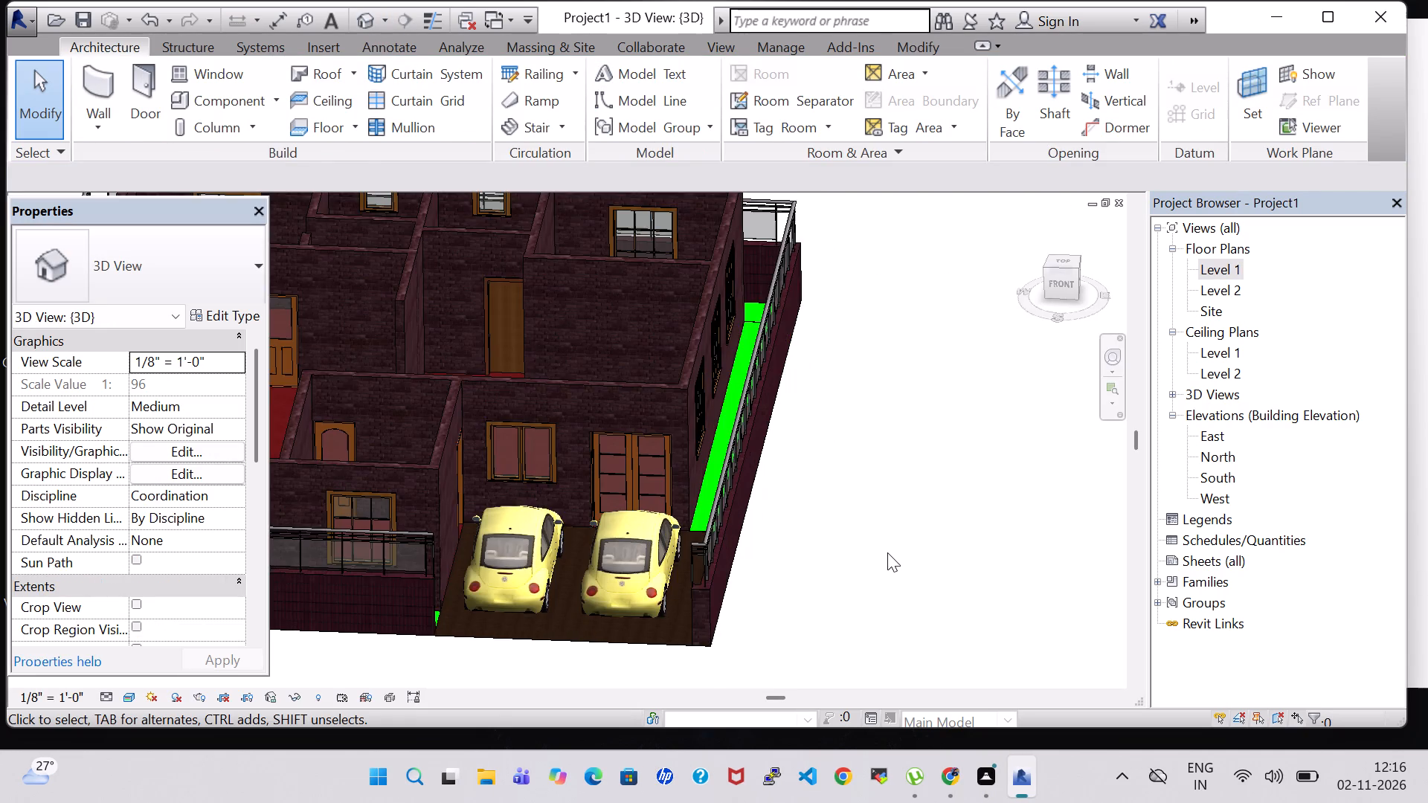
scroll(887, 552, up, 2)
shift+scroll(826, 534, up, 1)
shift+middle_drag(826, 534, 854, 410)
middle_drag(846, 471, 805, 481)
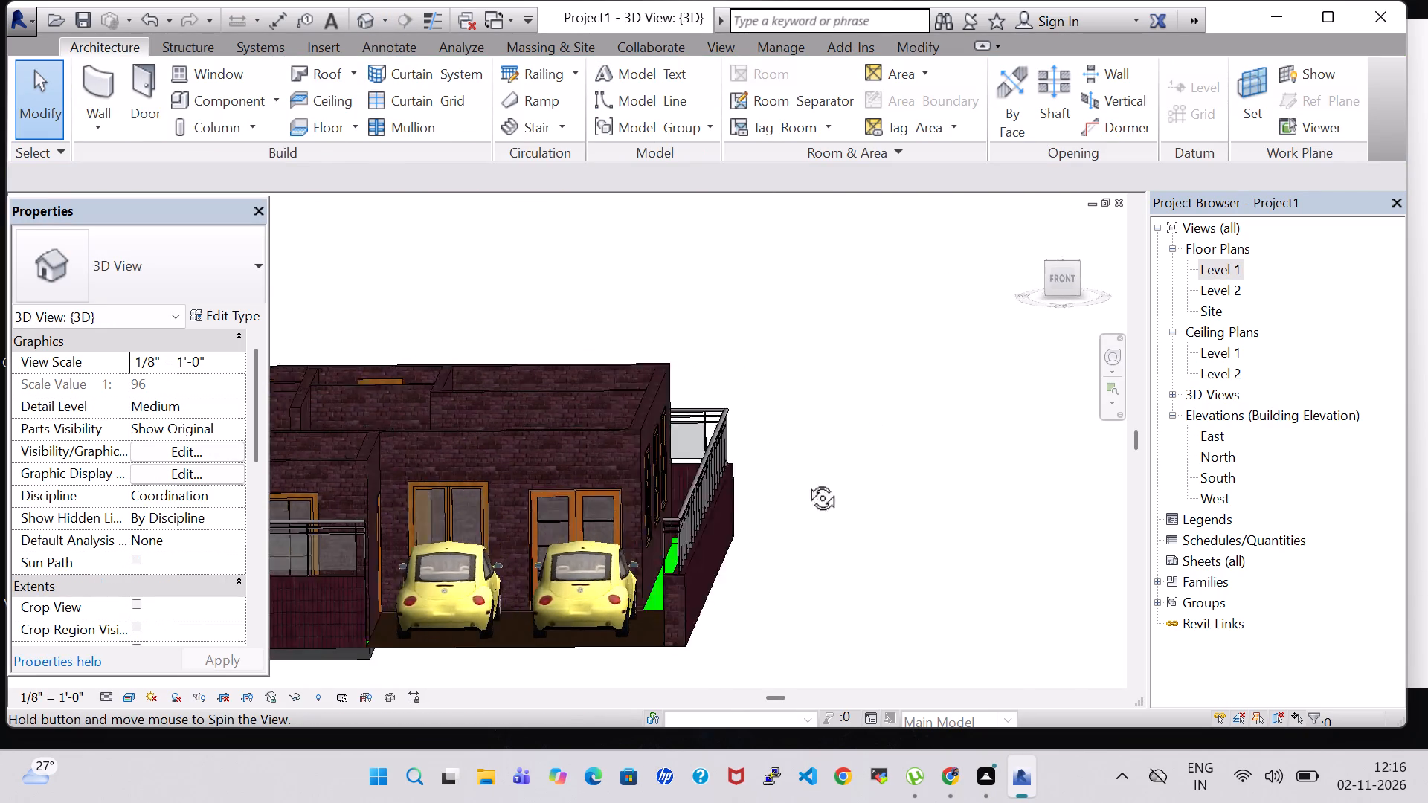
middle_drag(805, 481, 808, 488)
scroll(810, 547, down, 3)
shift+middle_click(825, 571)
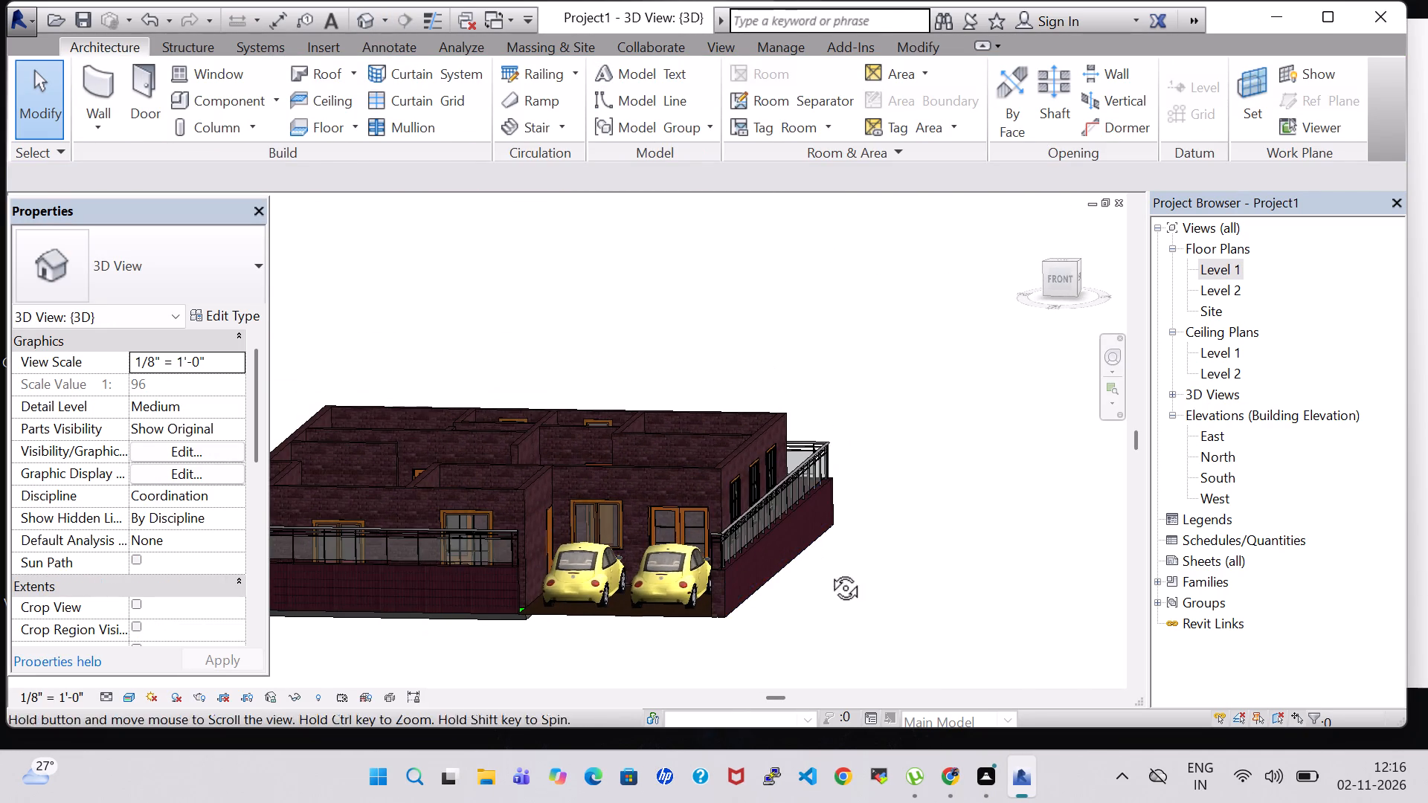
middle_drag(829, 571, 859, 567)
middle_drag(899, 555, 945, 544)
shift+middle_drag(907, 530, 977, 530)
shift+middle_drag(901, 541, 884, 543)
shift+middle_drag(875, 546, 861, 552)
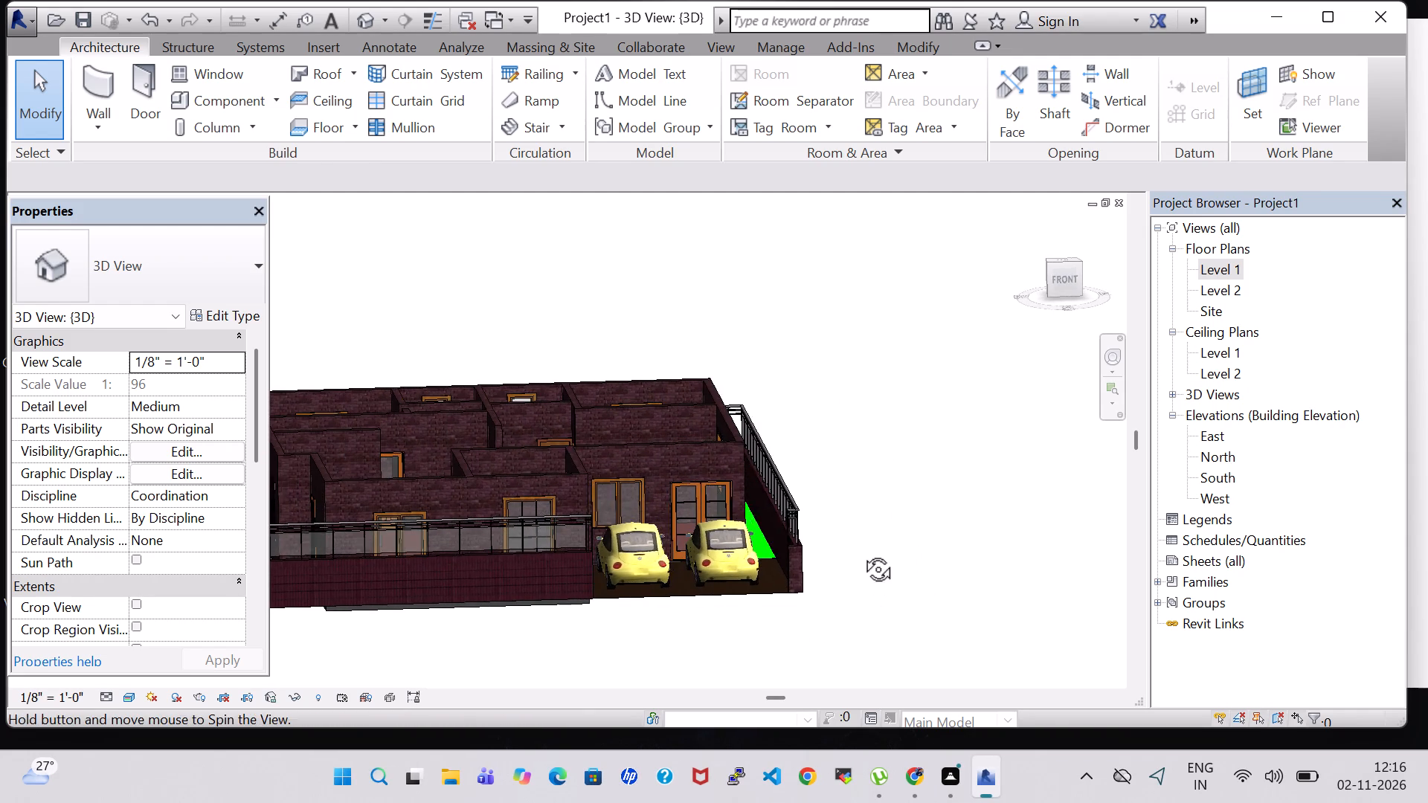
shift+middle_drag(861, 552, 861, 552)
shift+middle_click(845, 532)
shift+middle_drag(845, 532, 837, 538)
shift+middle_drag(832, 545, 818, 567)
shift+middle_click(818, 567)
scroll(825, 516, down, 3)
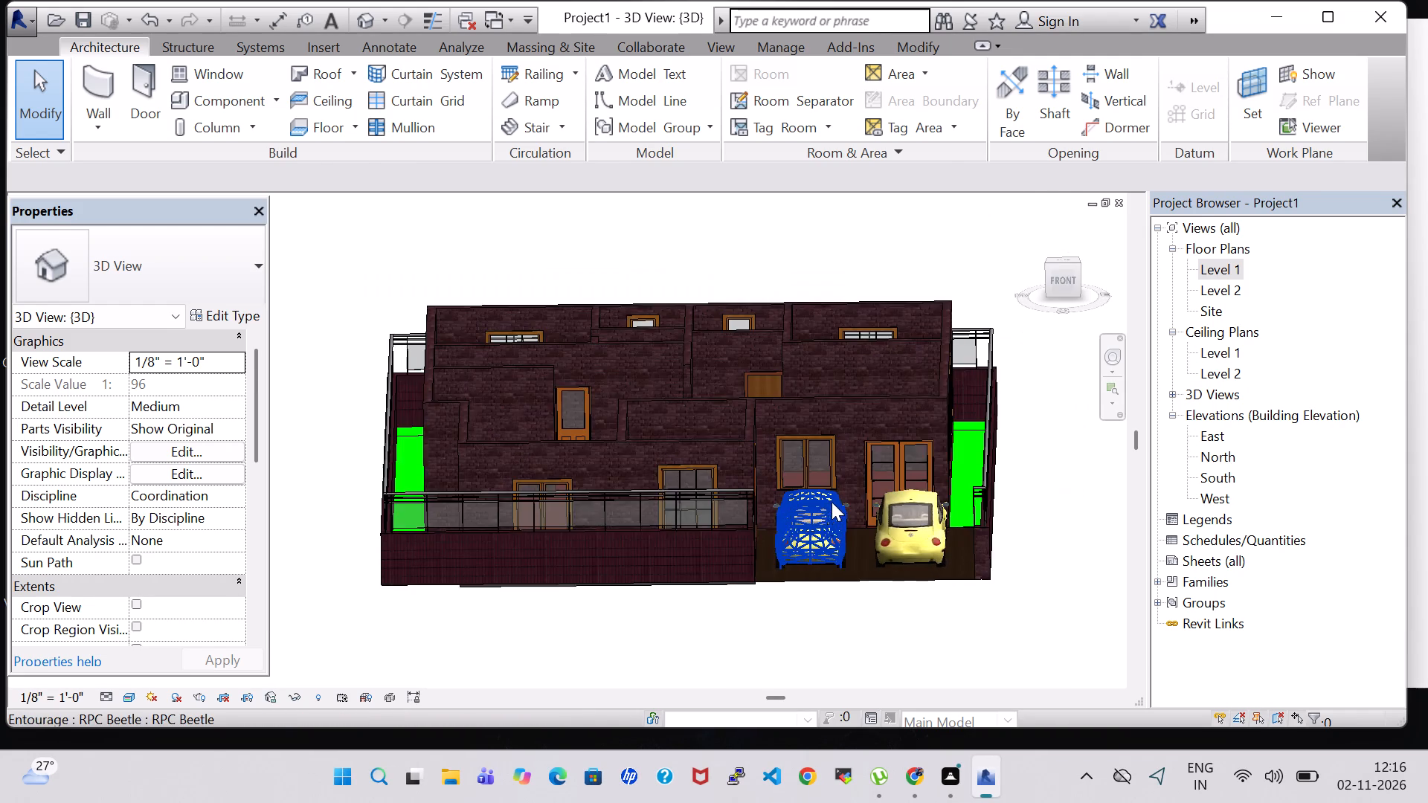
Examine the whole house layout from above in the 3D view, including the rooms, boundary wall and parking area.
scroll(863, 480, down, 2)
shift+middle_drag(1012, 421, 1001, 532)
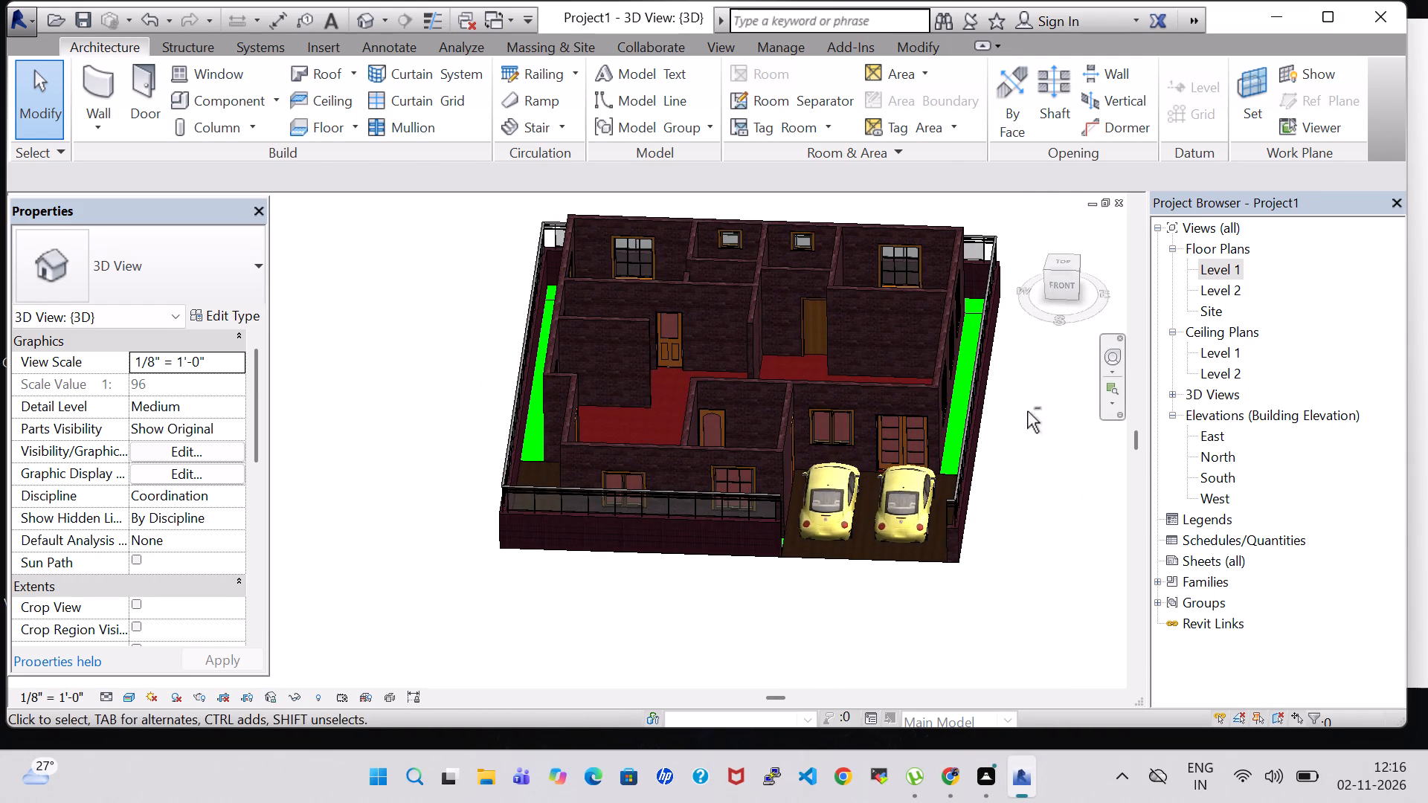
shift+middle_drag(1032, 480, 1039, 528)
shift+middle_drag(1041, 414, 1036, 505)
shift+scroll(1038, 464, down, 1)
scroll(1036, 443, down, 1)
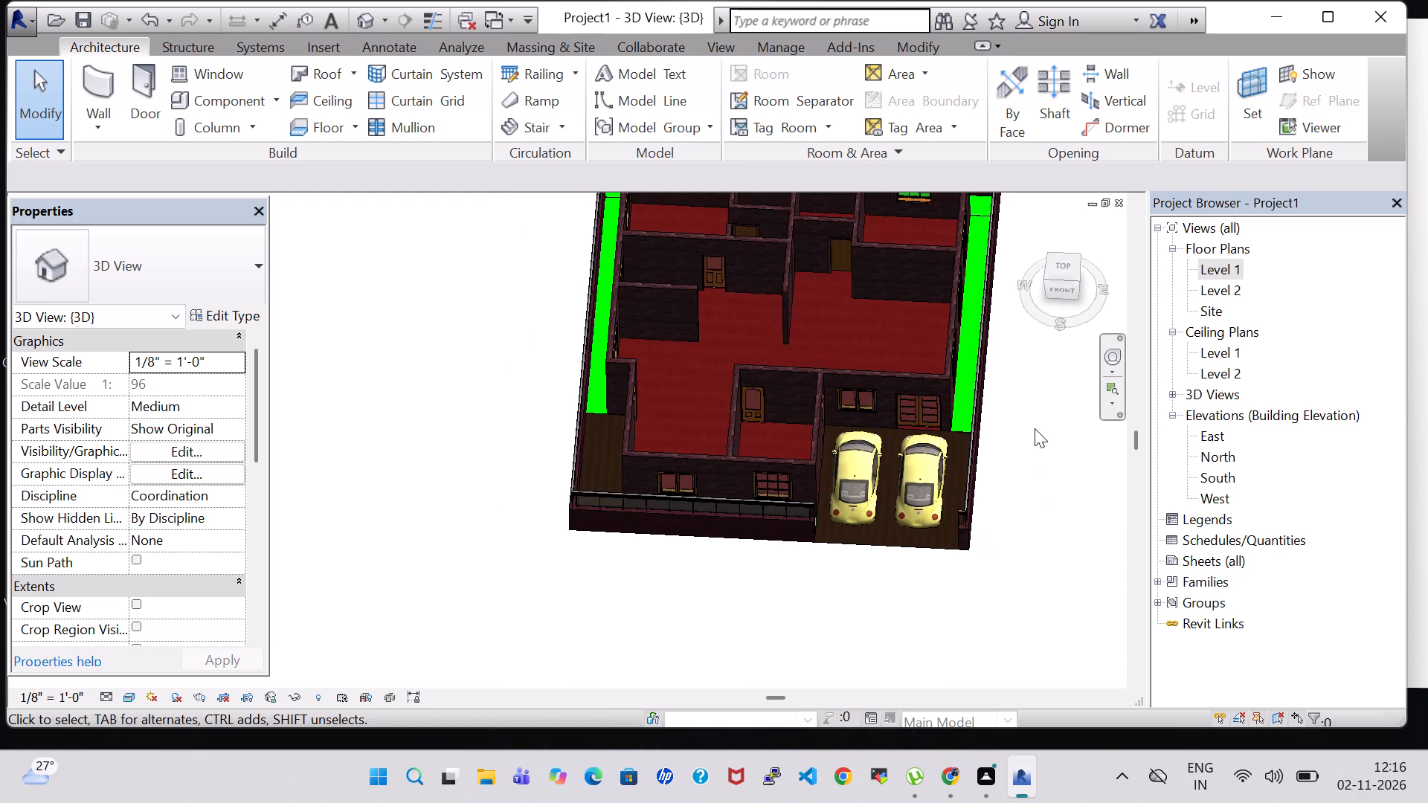
shift+middle_drag(1035, 418, 1033, 479)
shift+scroll(1033, 454, down, 1)
scroll(1031, 454, down, 3)
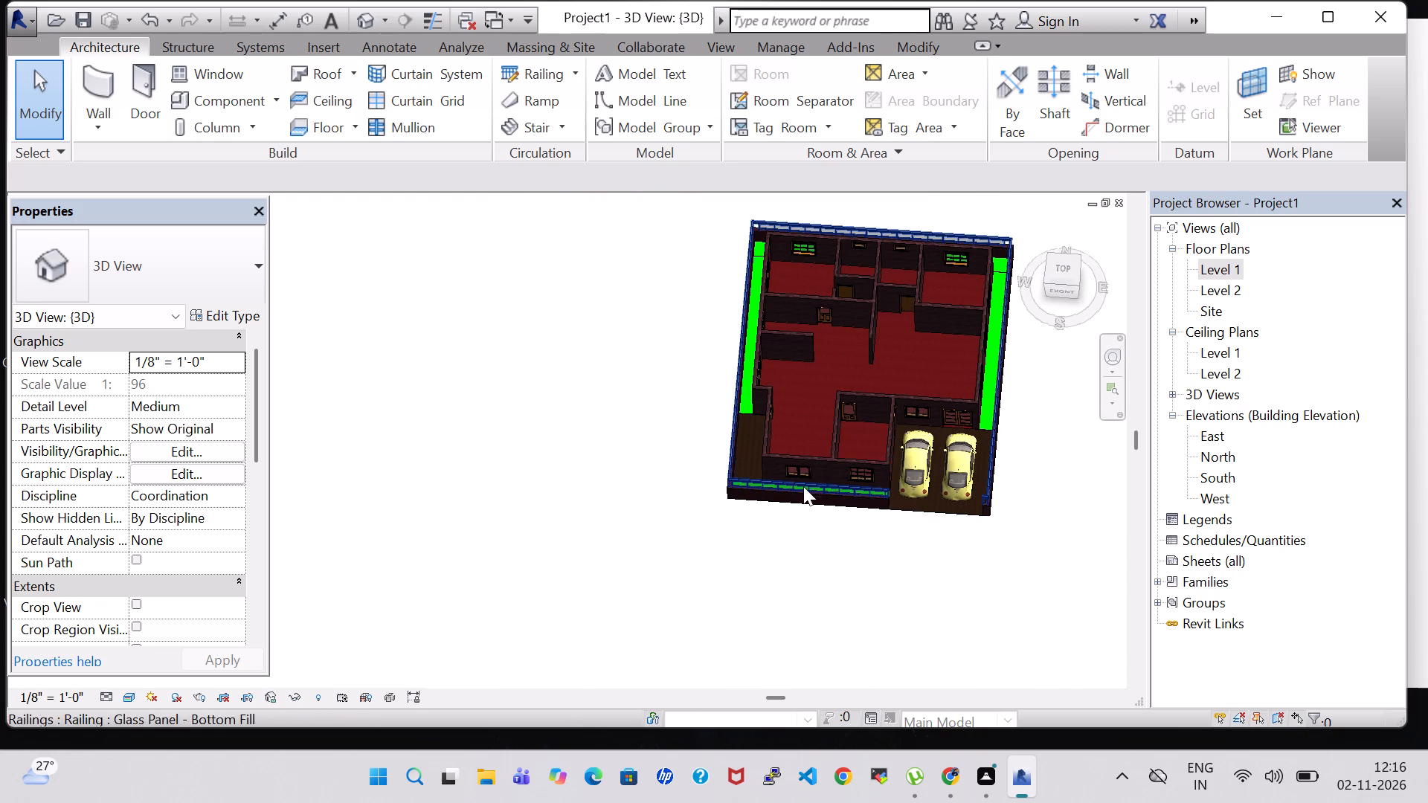
shift+middle_drag(803, 486, 850, 488)
shift+middle_drag(921, 621, 858, 607)
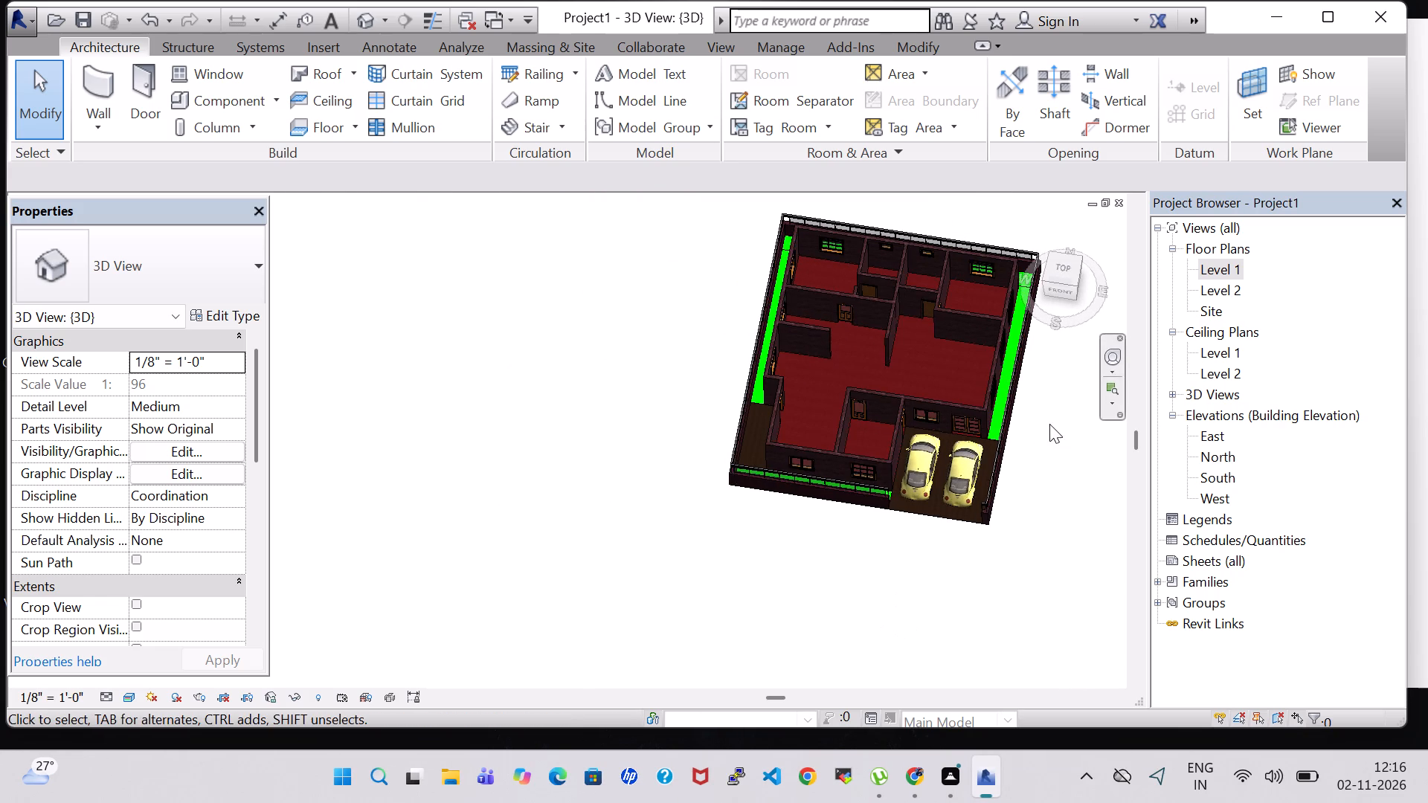
middle_drag(1049, 424, 744, 460)
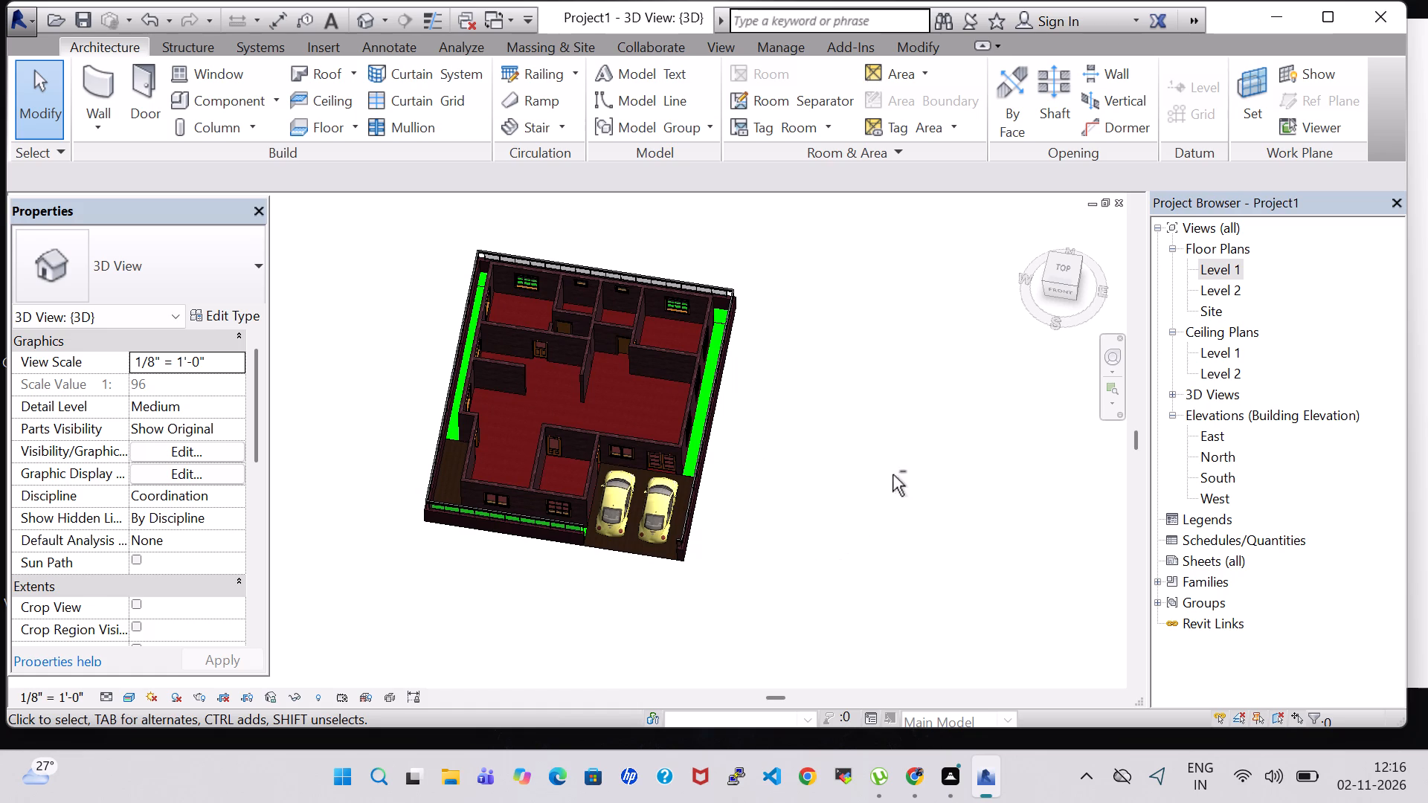
shift+middle_drag(795, 521, 814, 519)
scroll(714, 349, up, 3)
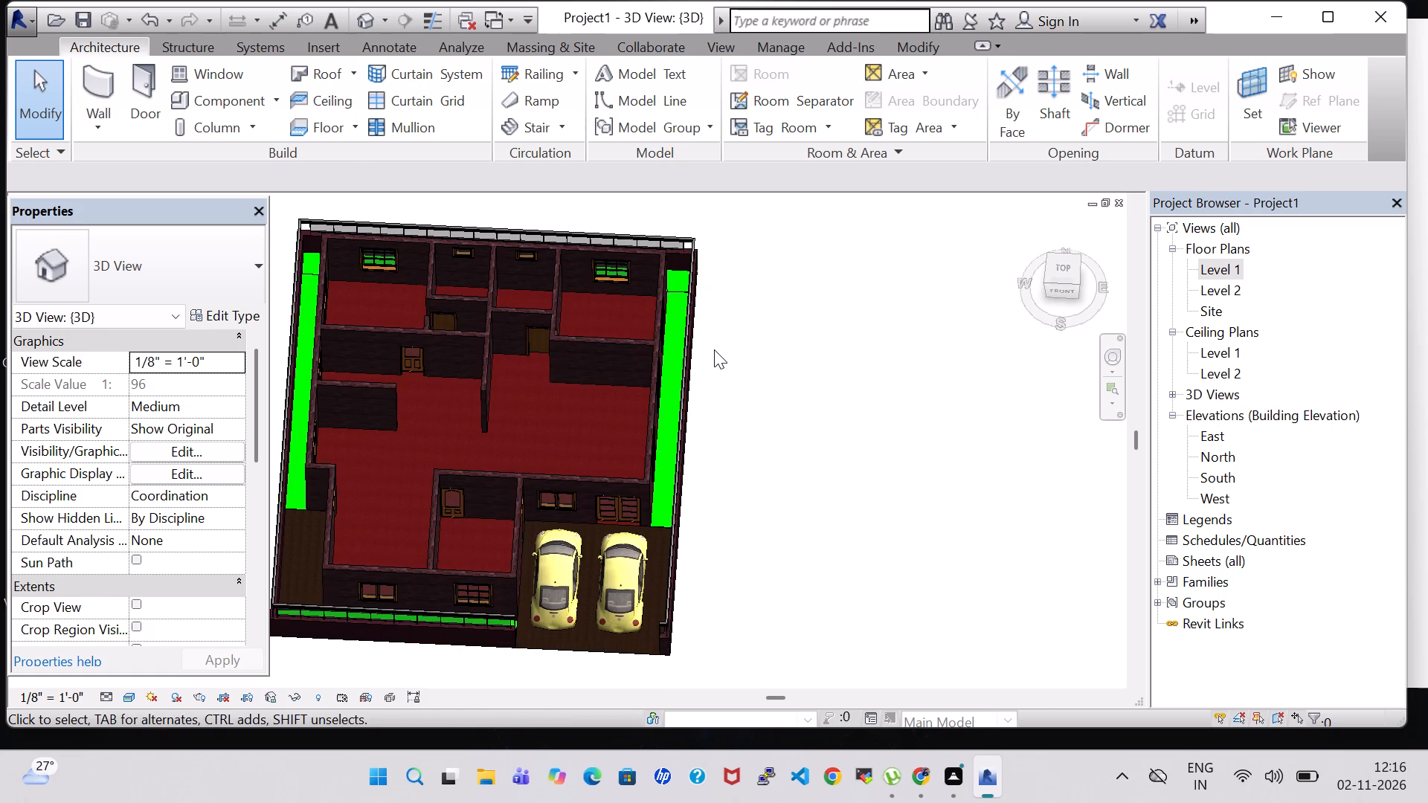
middle_drag(765, 373, 905, 378)
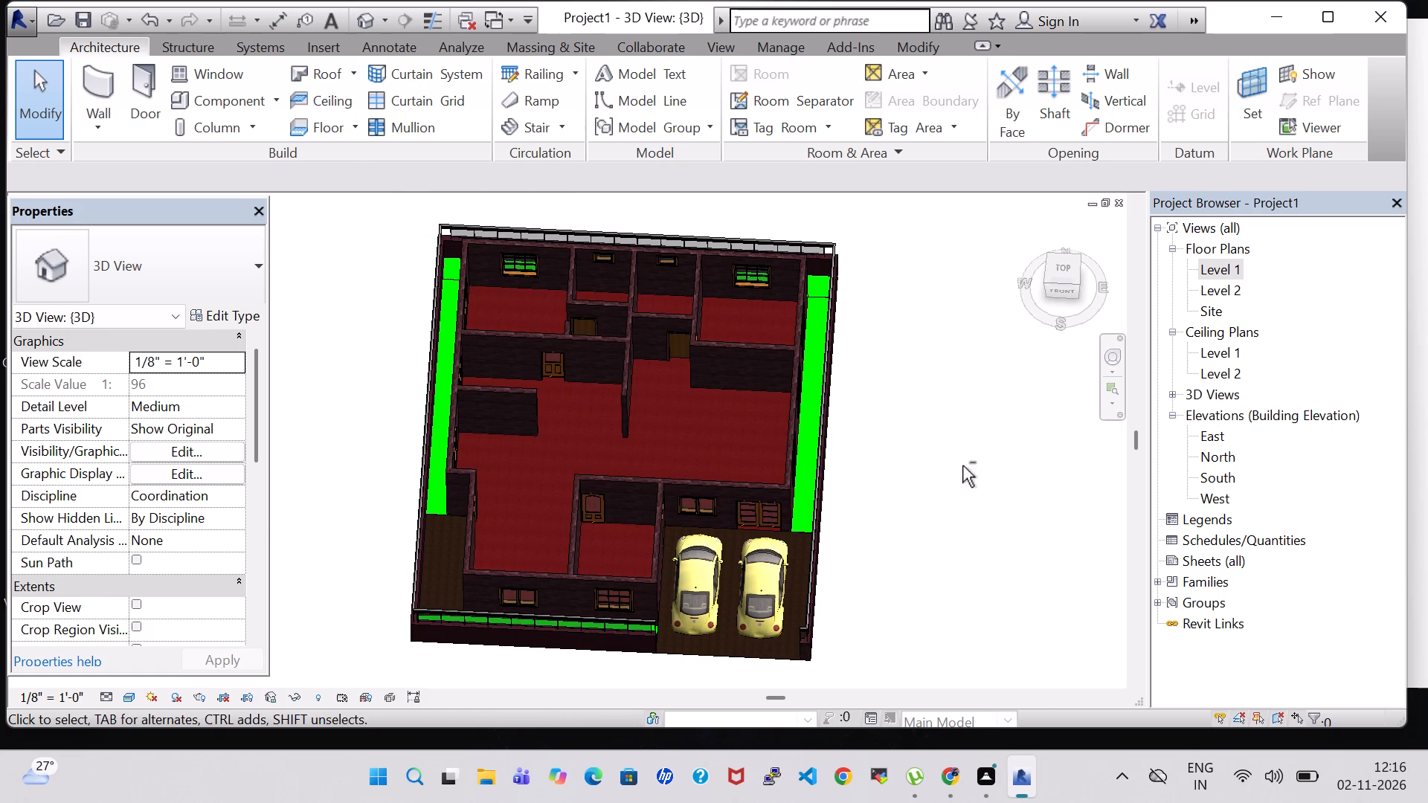
Open the Level 1 floor plan with the whole house and its boundary wall in view.
double_click(1229, 265)
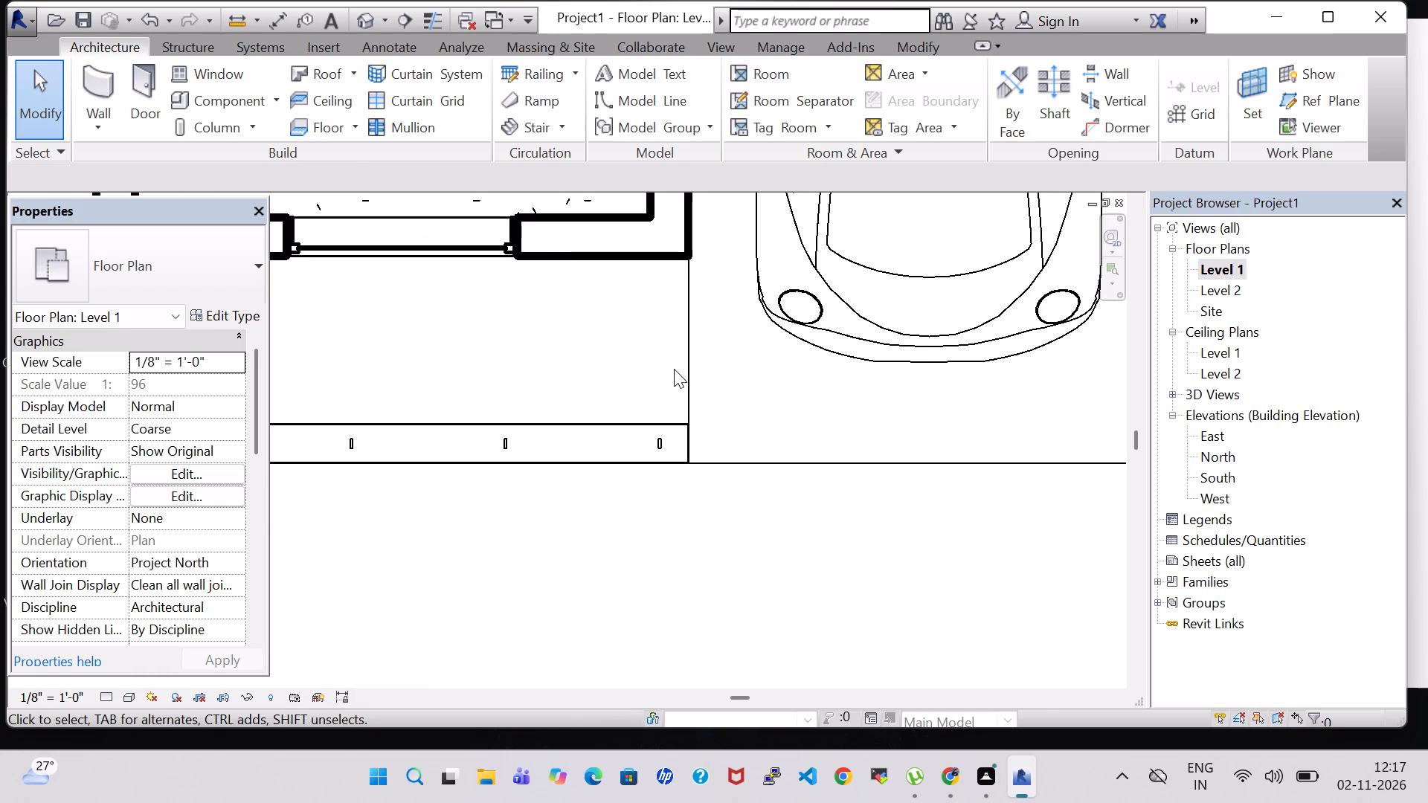
scroll(674, 369, down, 12)
middle_drag(678, 404, 680, 593)
middle_click(680, 596)
scroll(853, 446, down, 2)
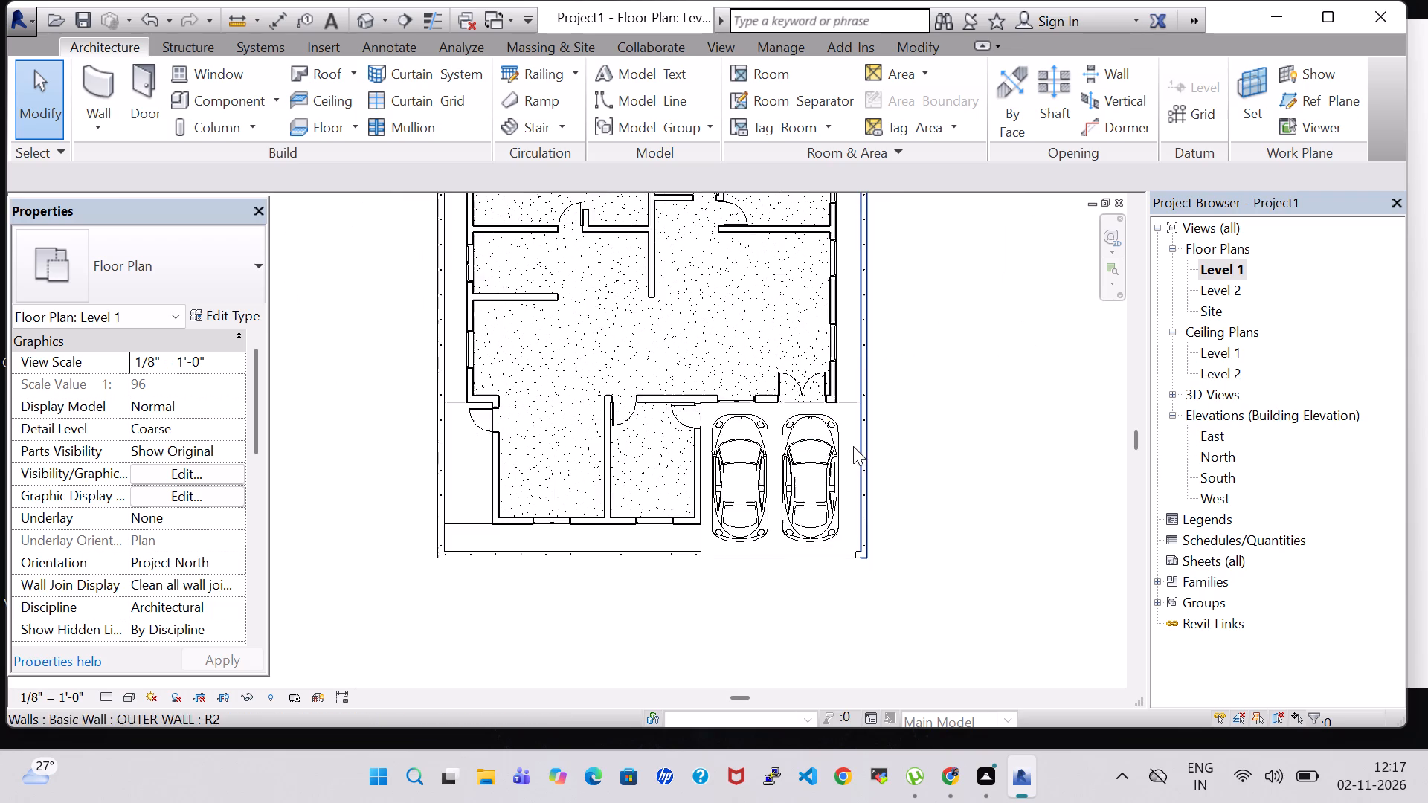
middle_drag(967, 296, 947, 399)
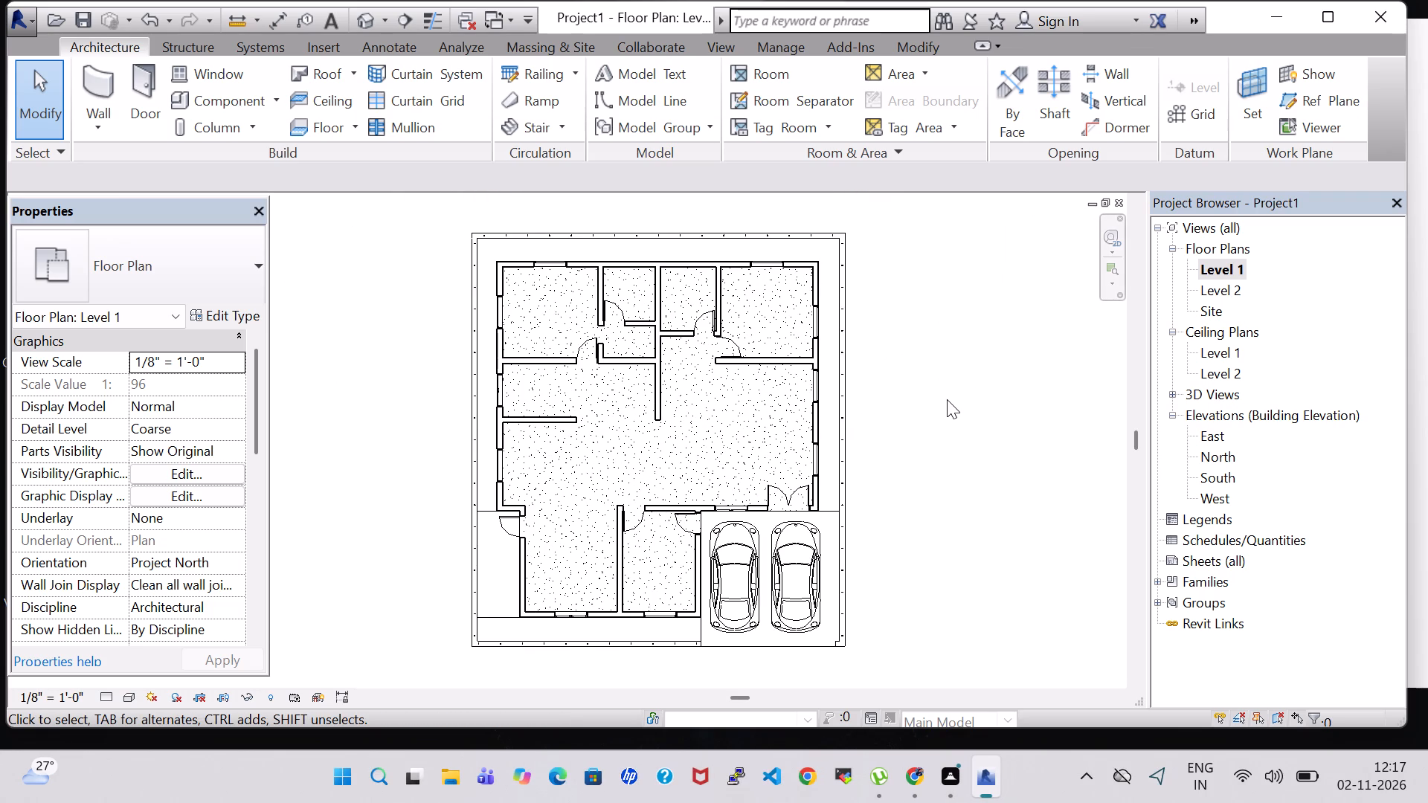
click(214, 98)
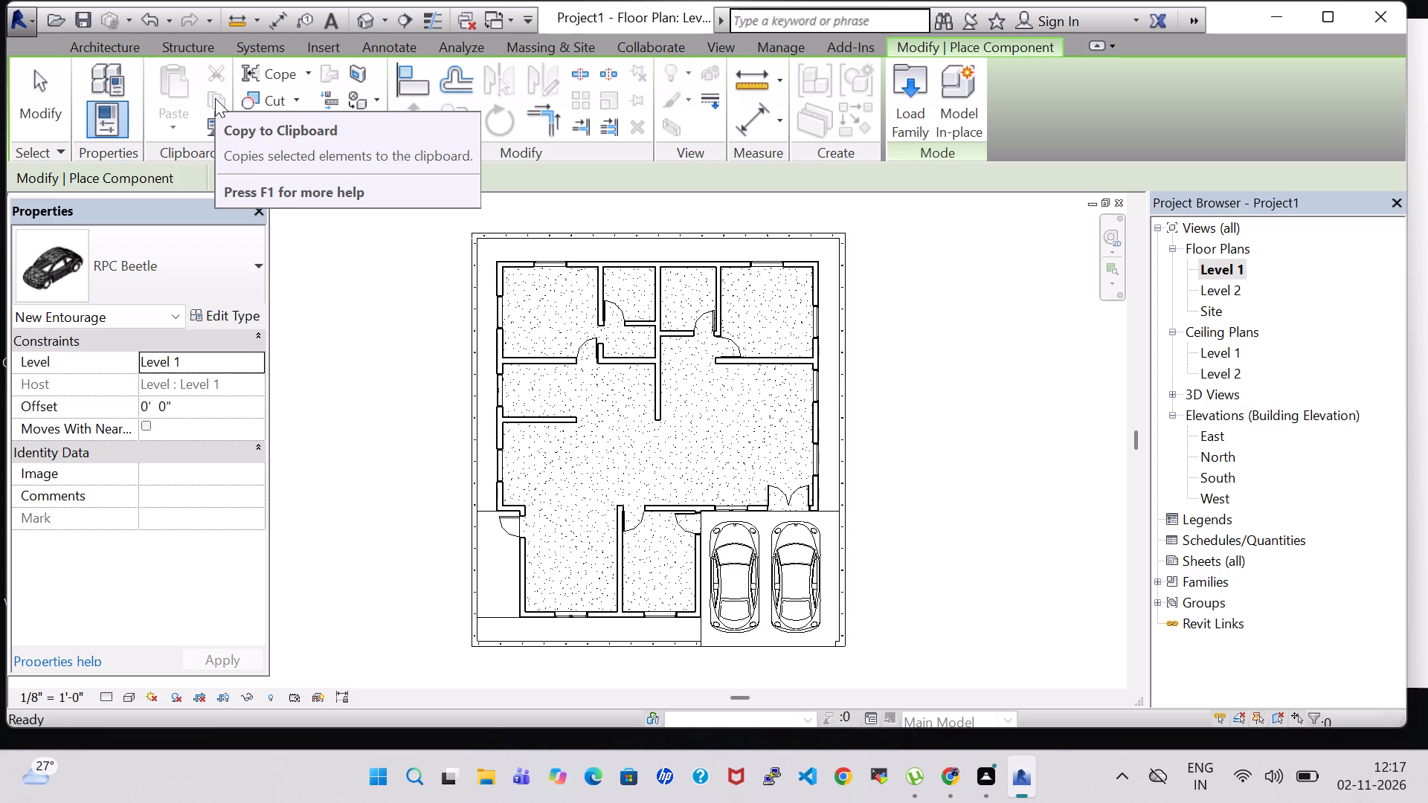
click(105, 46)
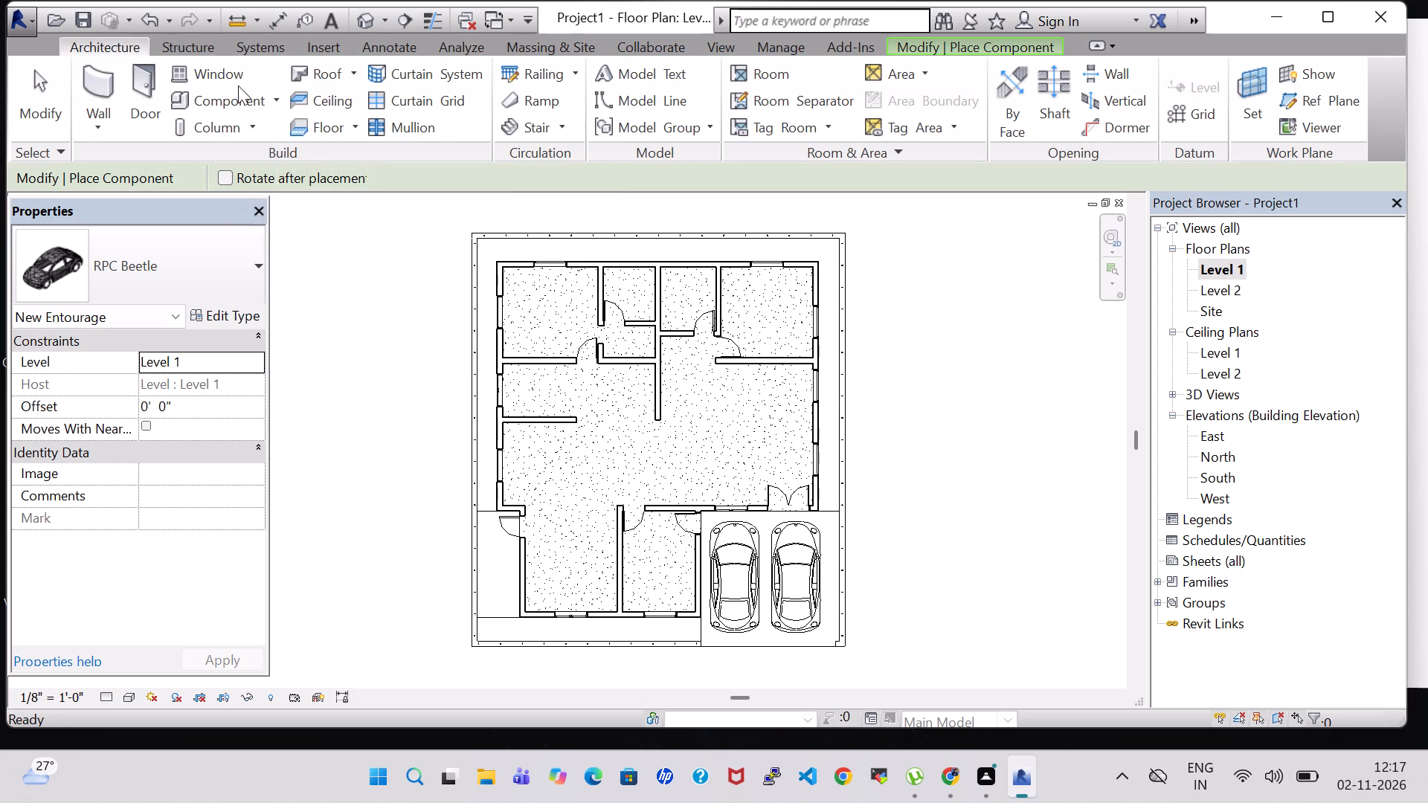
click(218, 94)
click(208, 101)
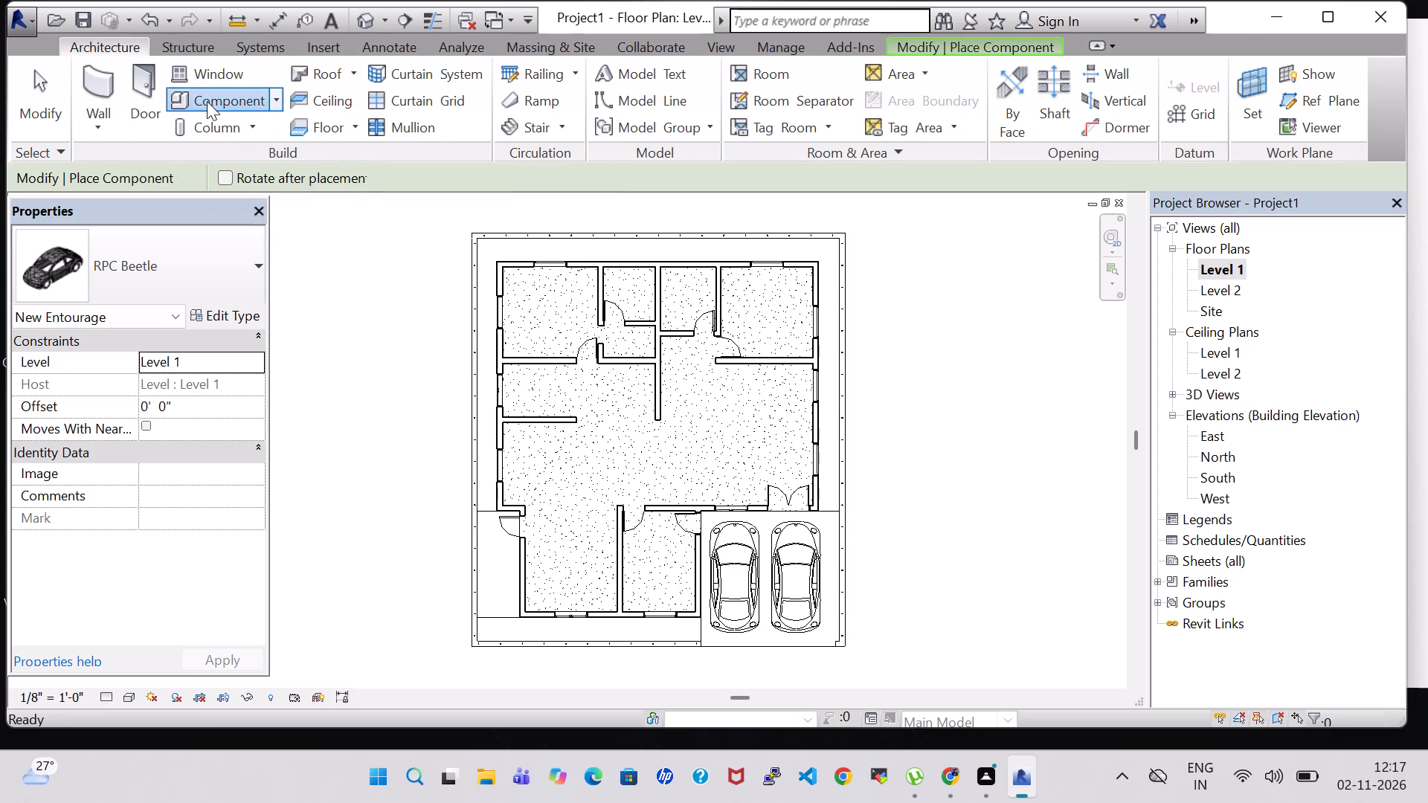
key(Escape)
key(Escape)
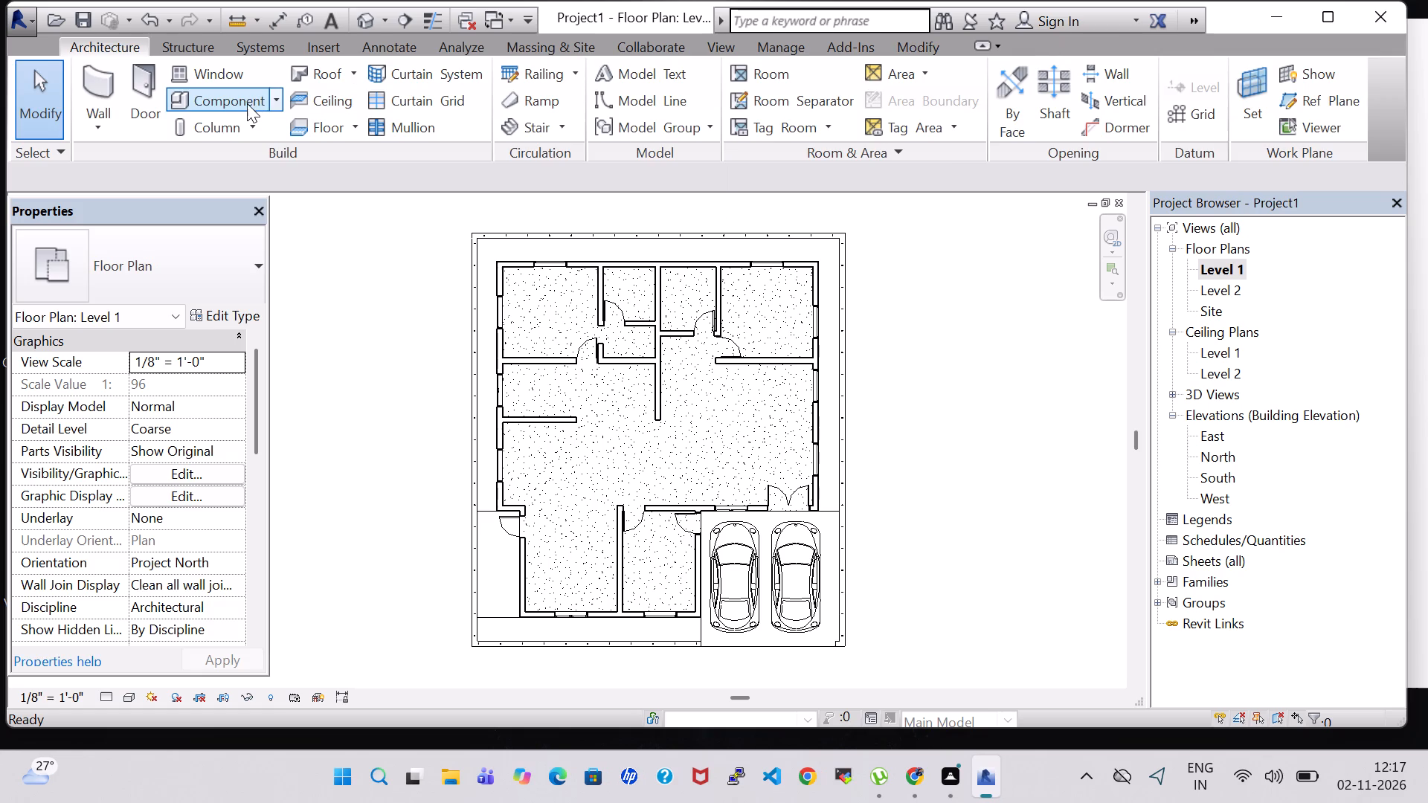
Load the Bed-Box family from the Beds folder of the US Imperial furniture library for component placement.
click(247, 103)
click(912, 100)
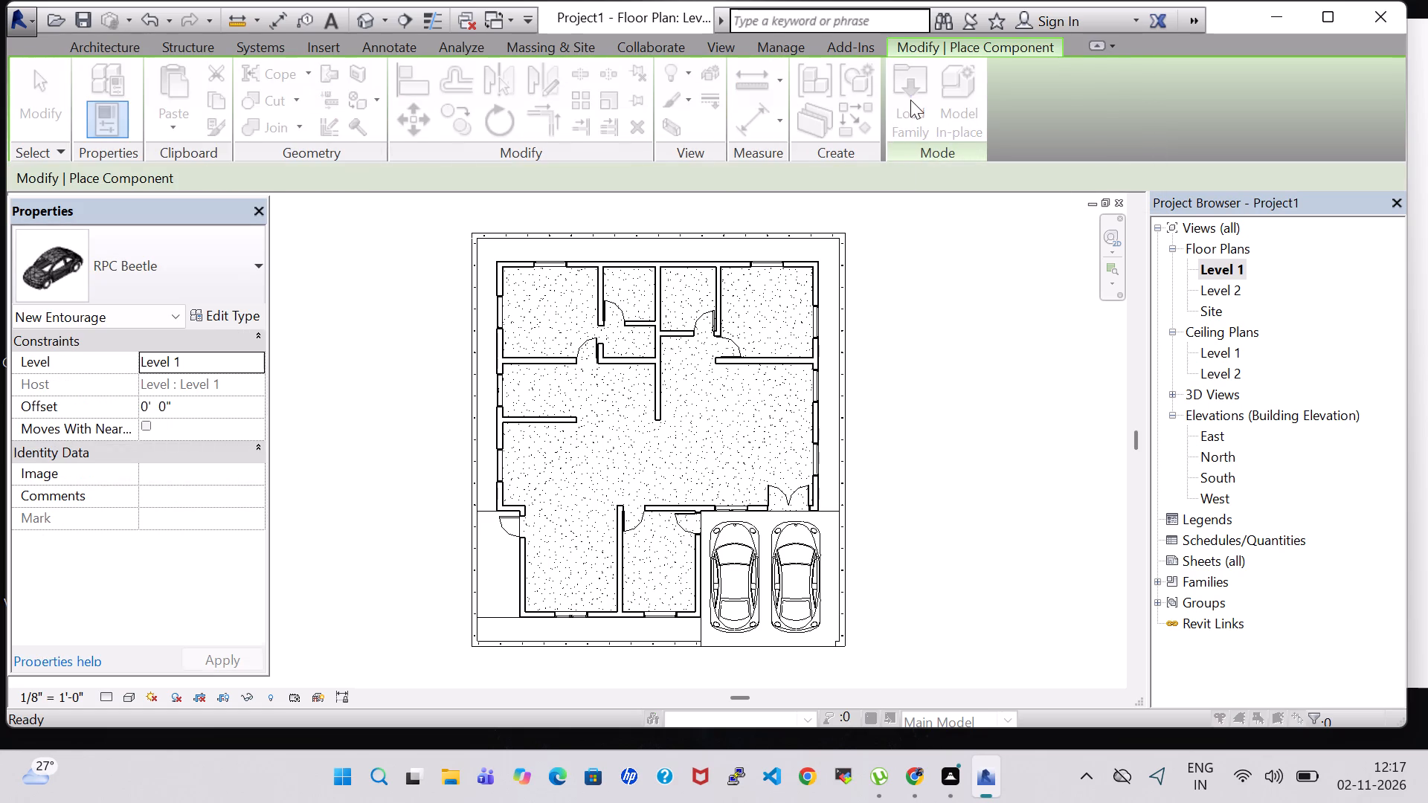
scroll(620, 285, down, 1)
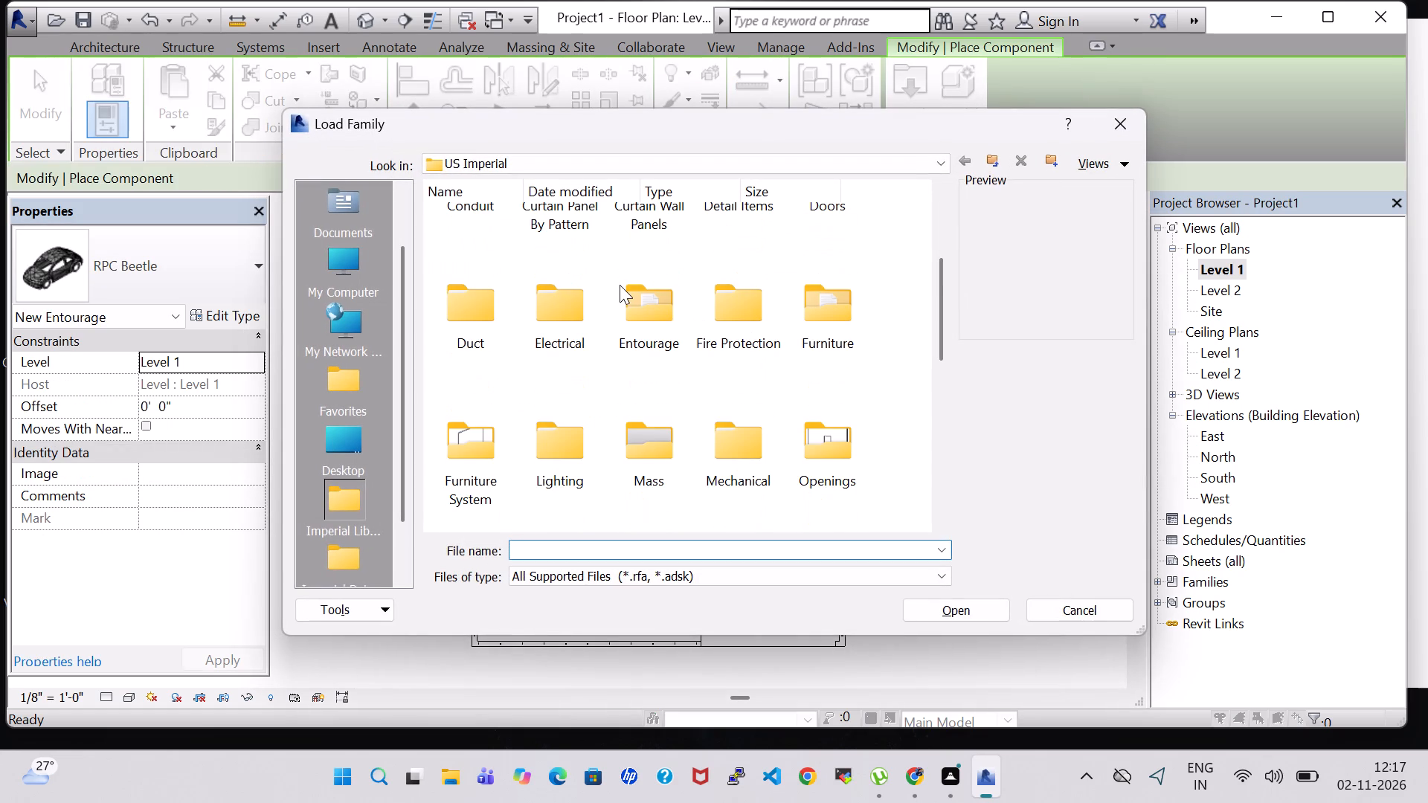
scroll(620, 285, down, 1)
scroll(872, 327, down, 1)
scroll(866, 329, up, 3)
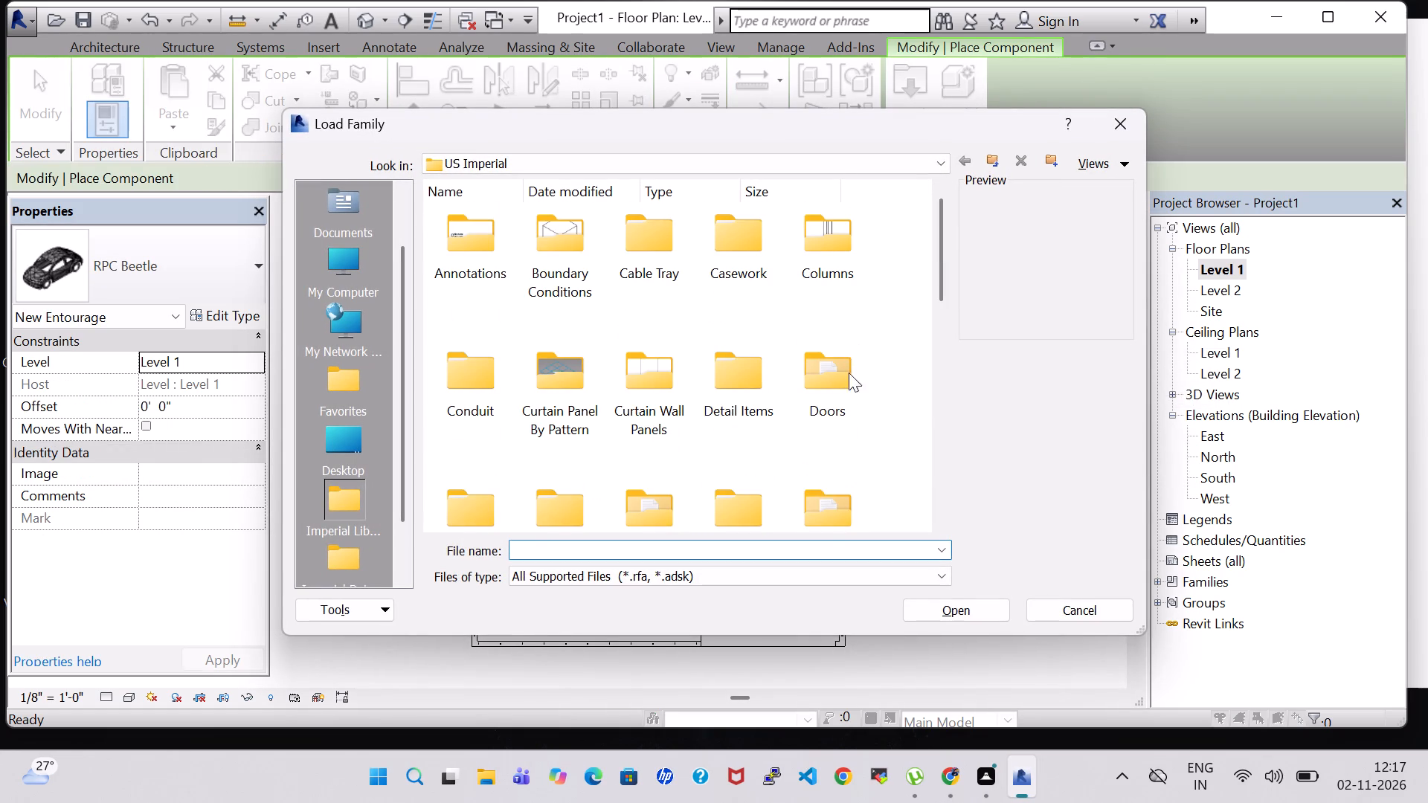
double_click(829, 515)
double_click(478, 245)
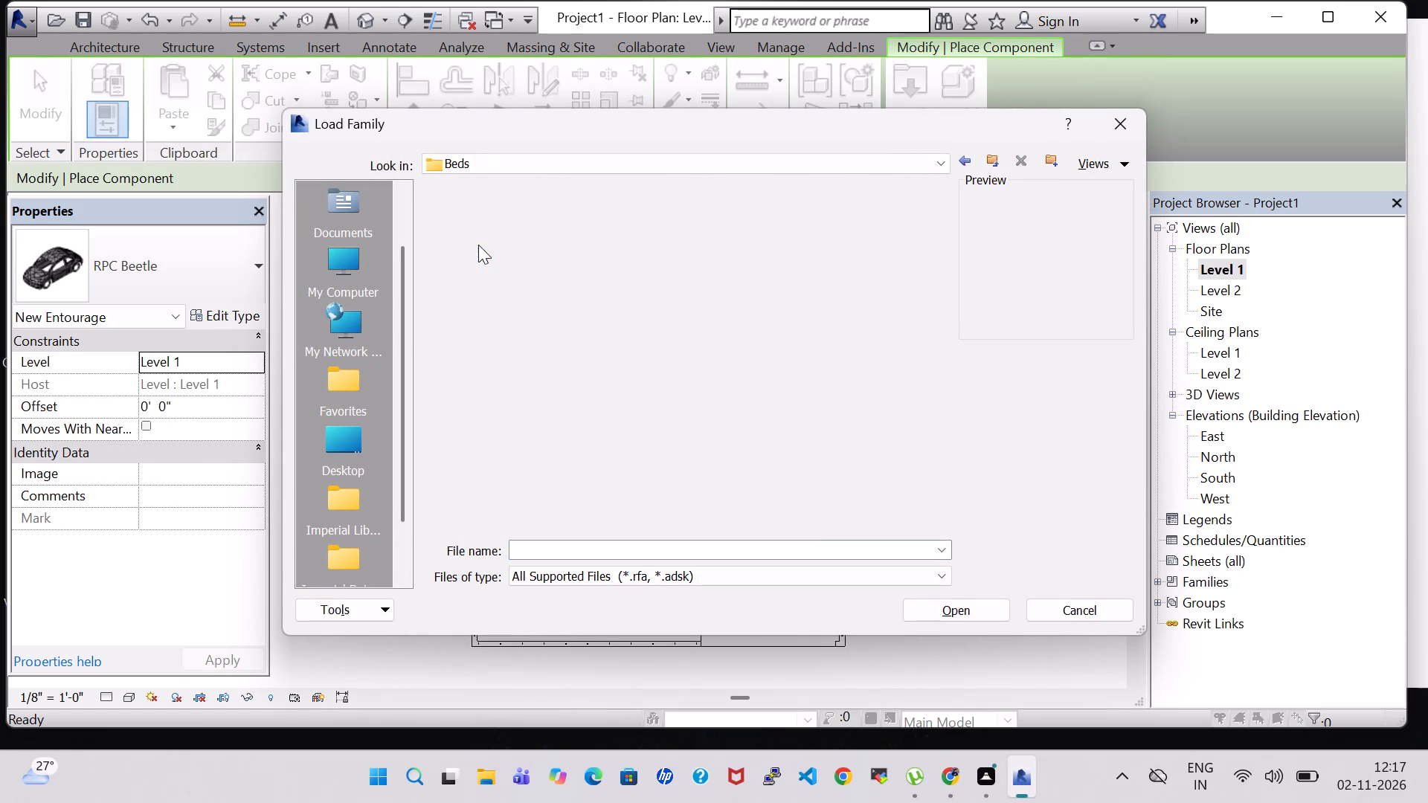
click(448, 242)
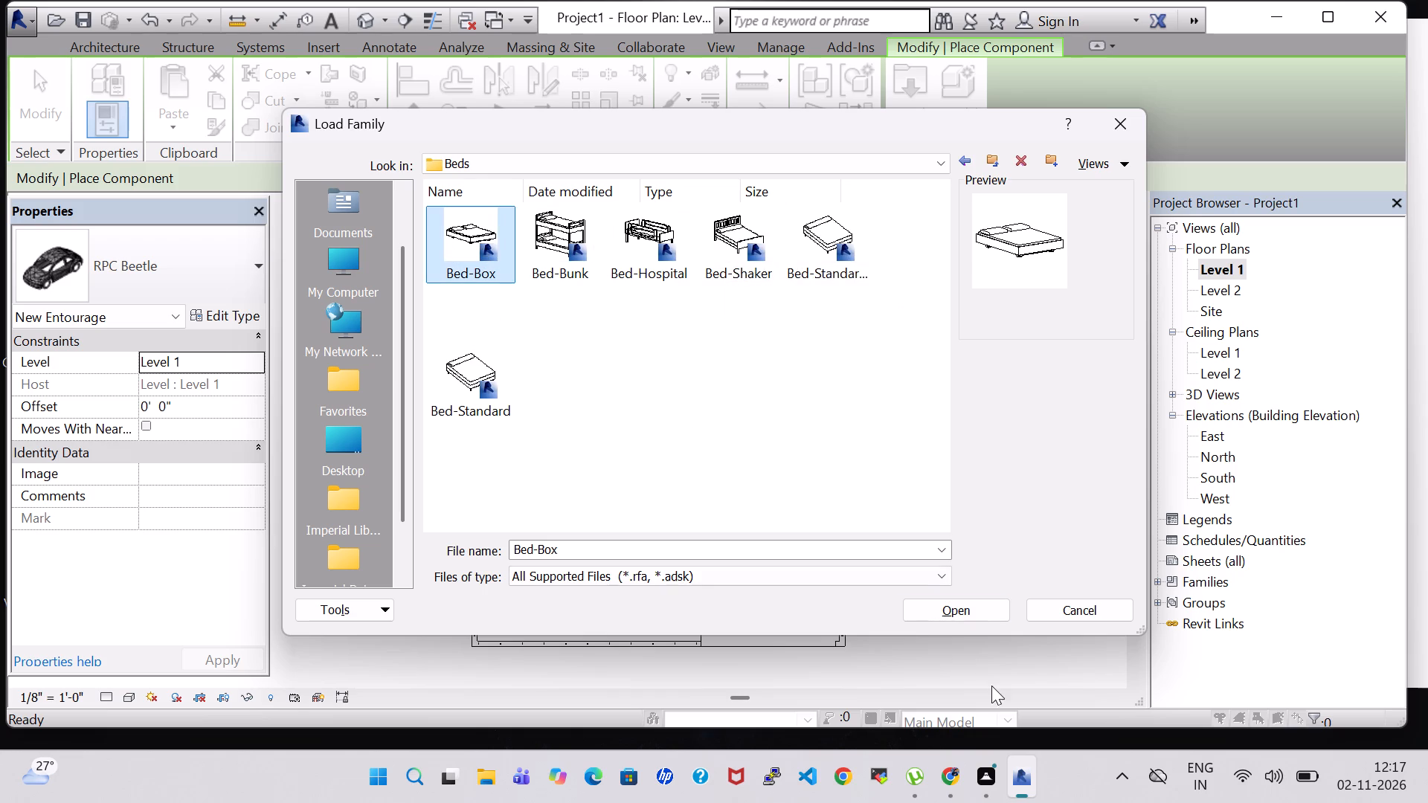
click(980, 607)
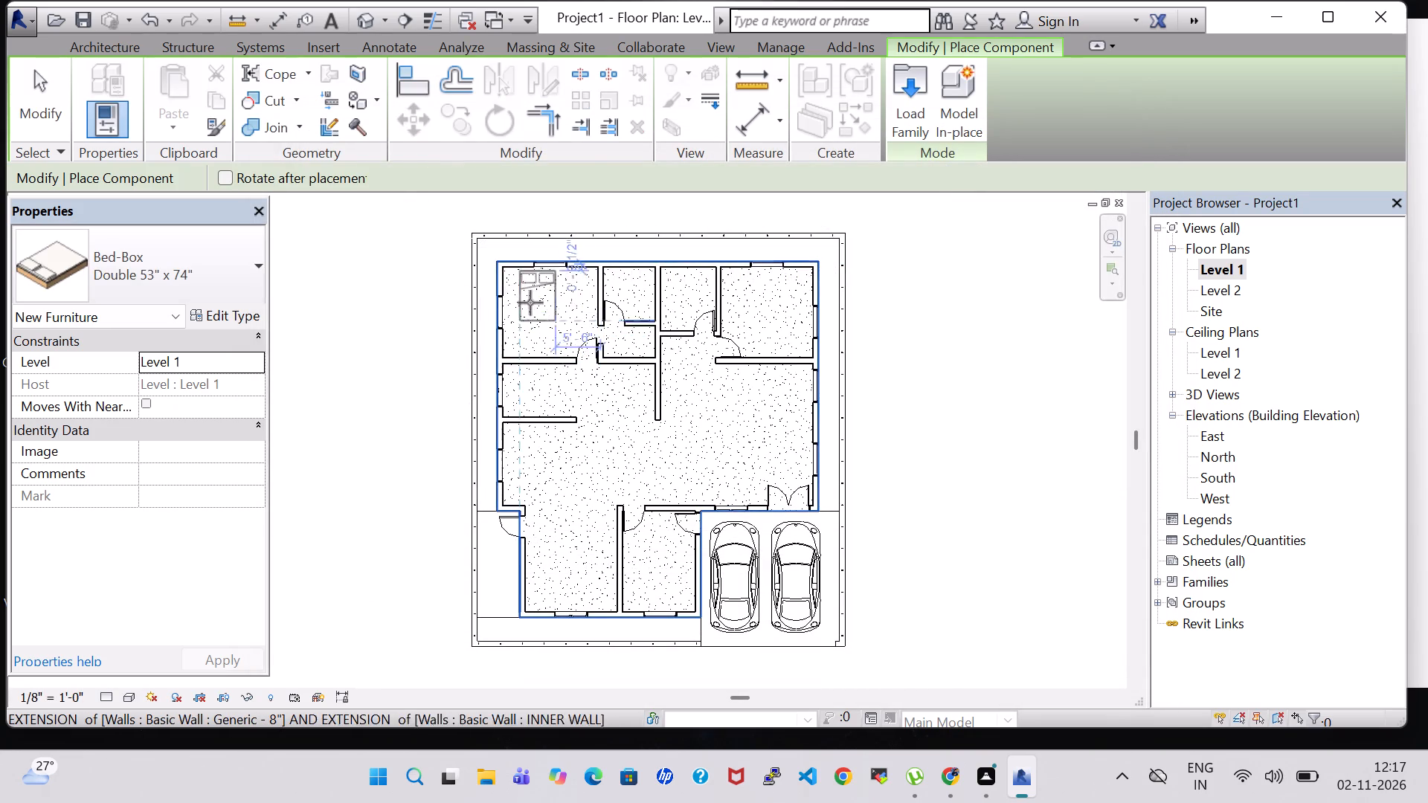
Place a Double 53" x 74" Bed-Box in the northwest bedroom, with its head against the north wall below the window.
scroll(530, 328, up, 6)
middle_drag(536, 283, 538, 390)
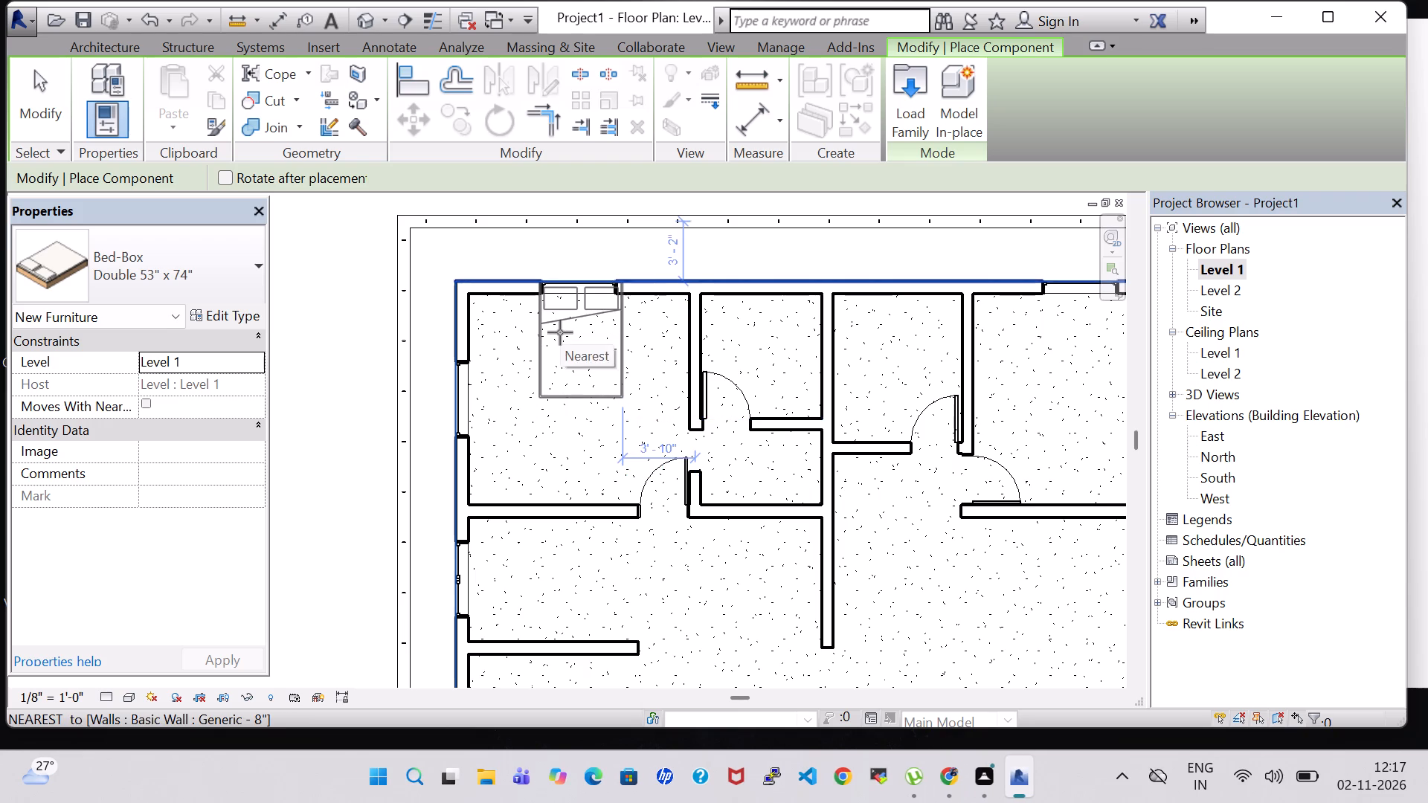
click(560, 338)
key(Escape)
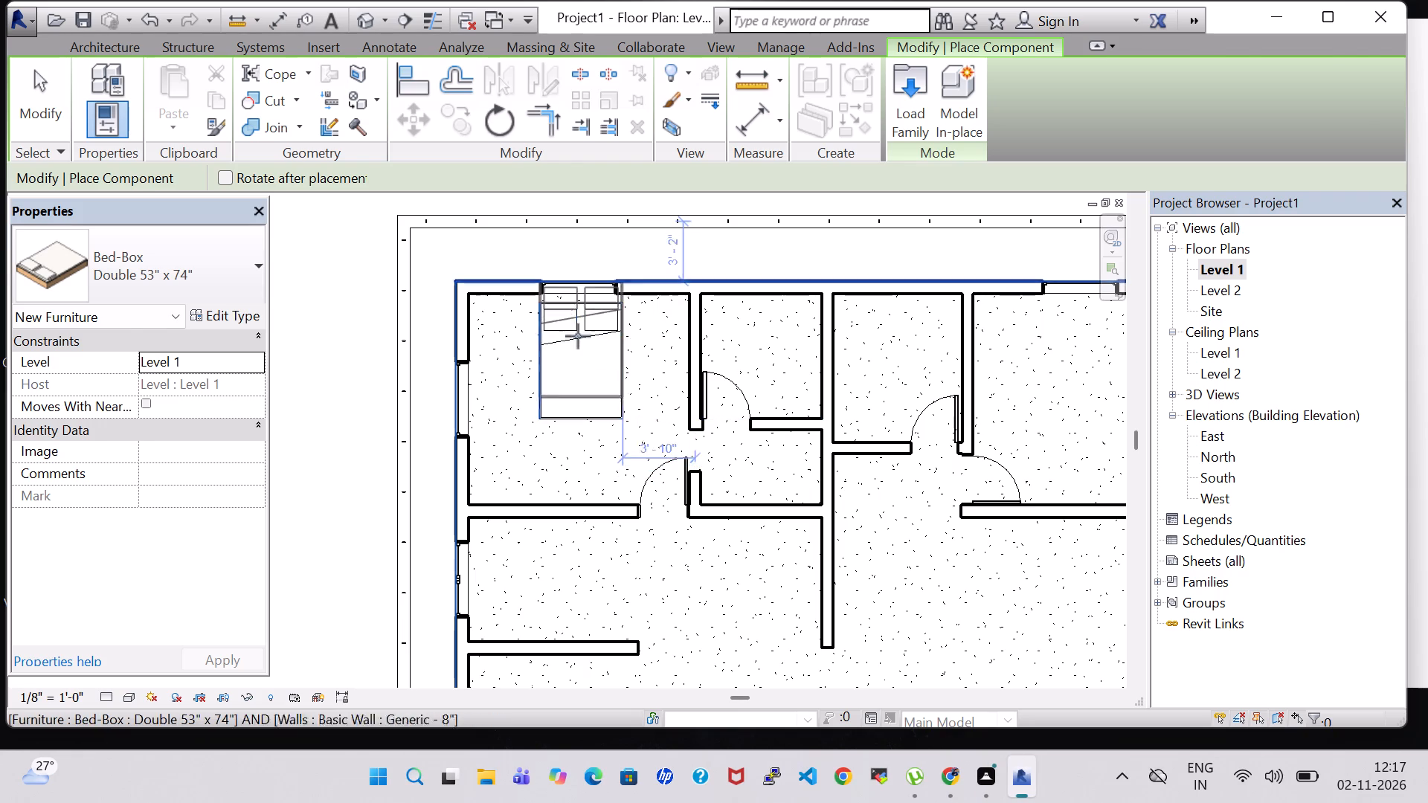
key(Escape)
click(586, 306)
key(Up)
key(Up)
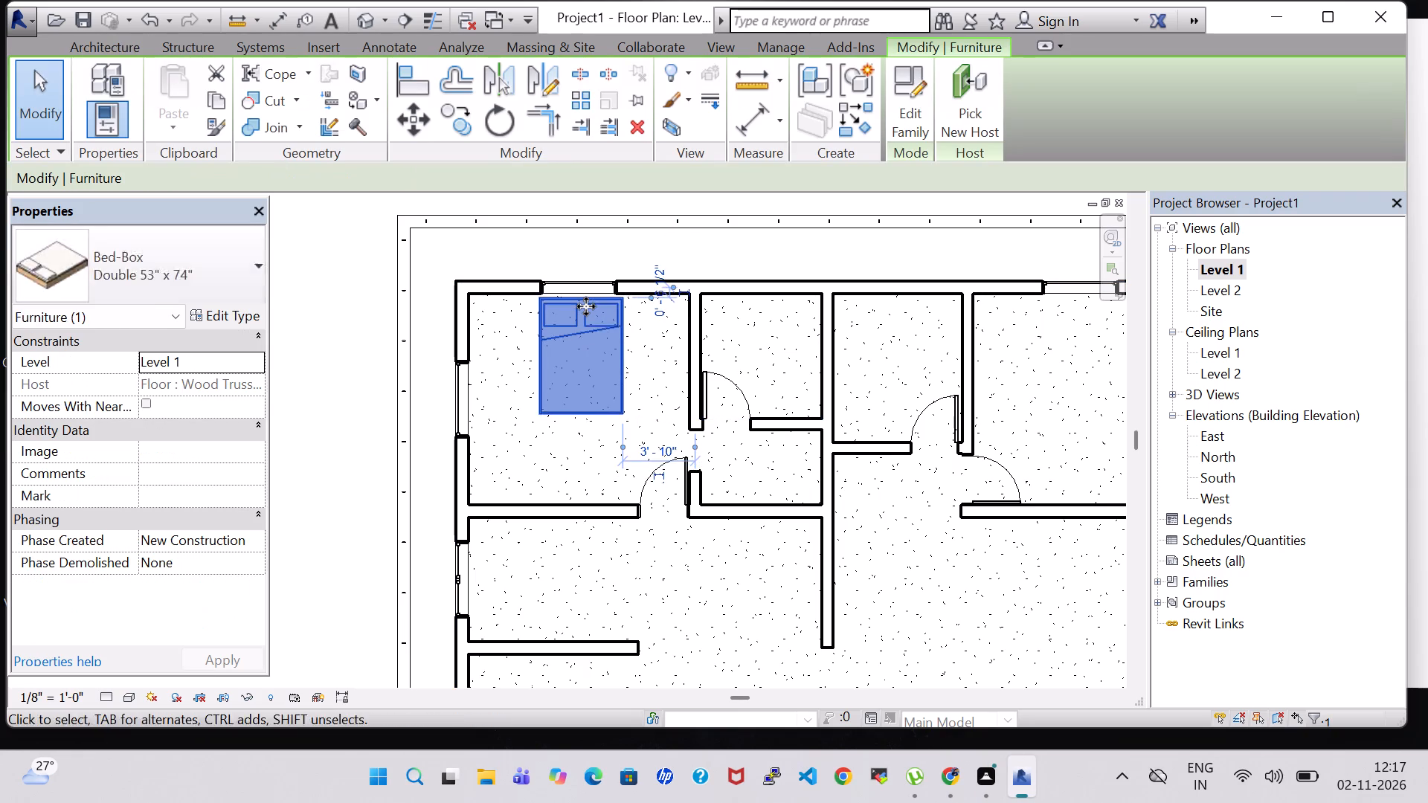
key(Down)
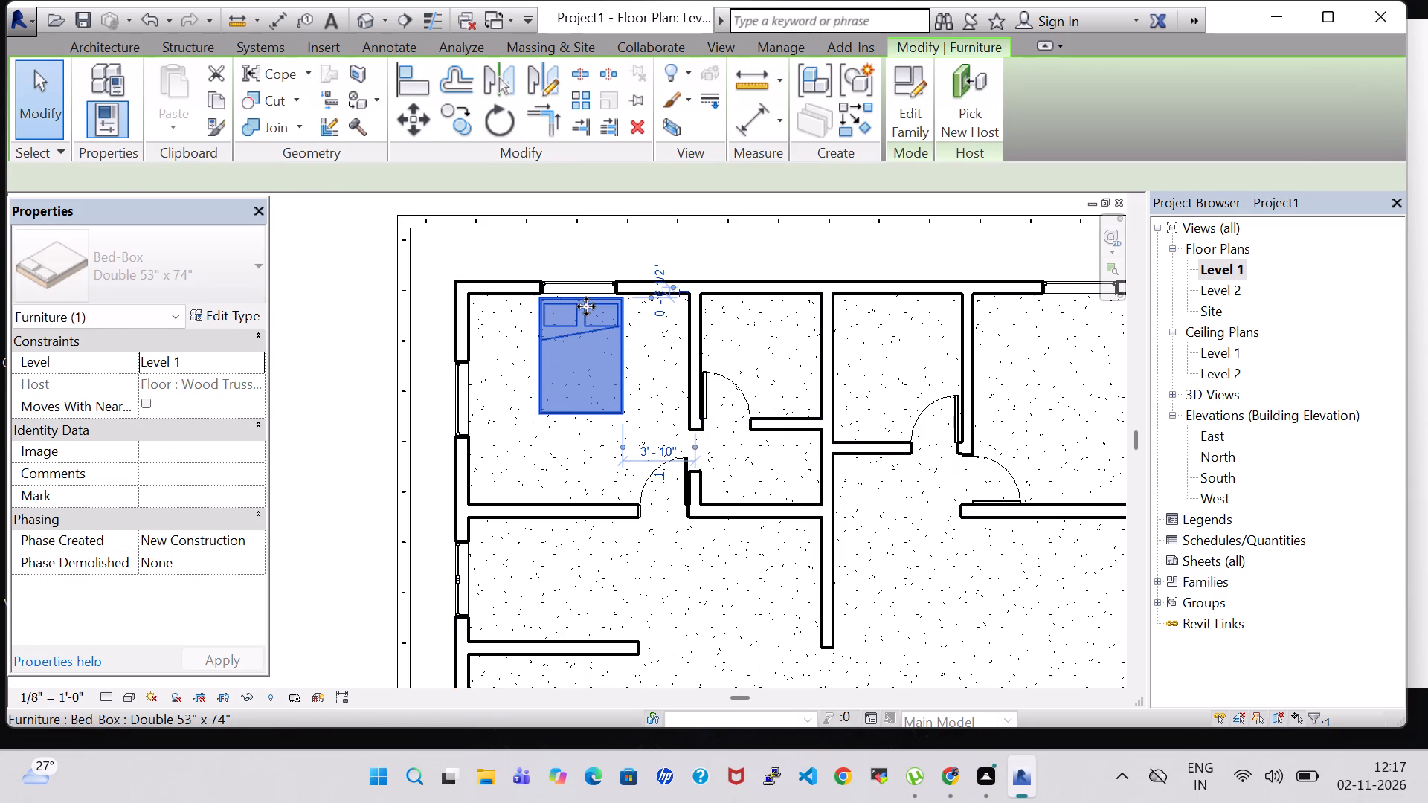
click(497, 260)
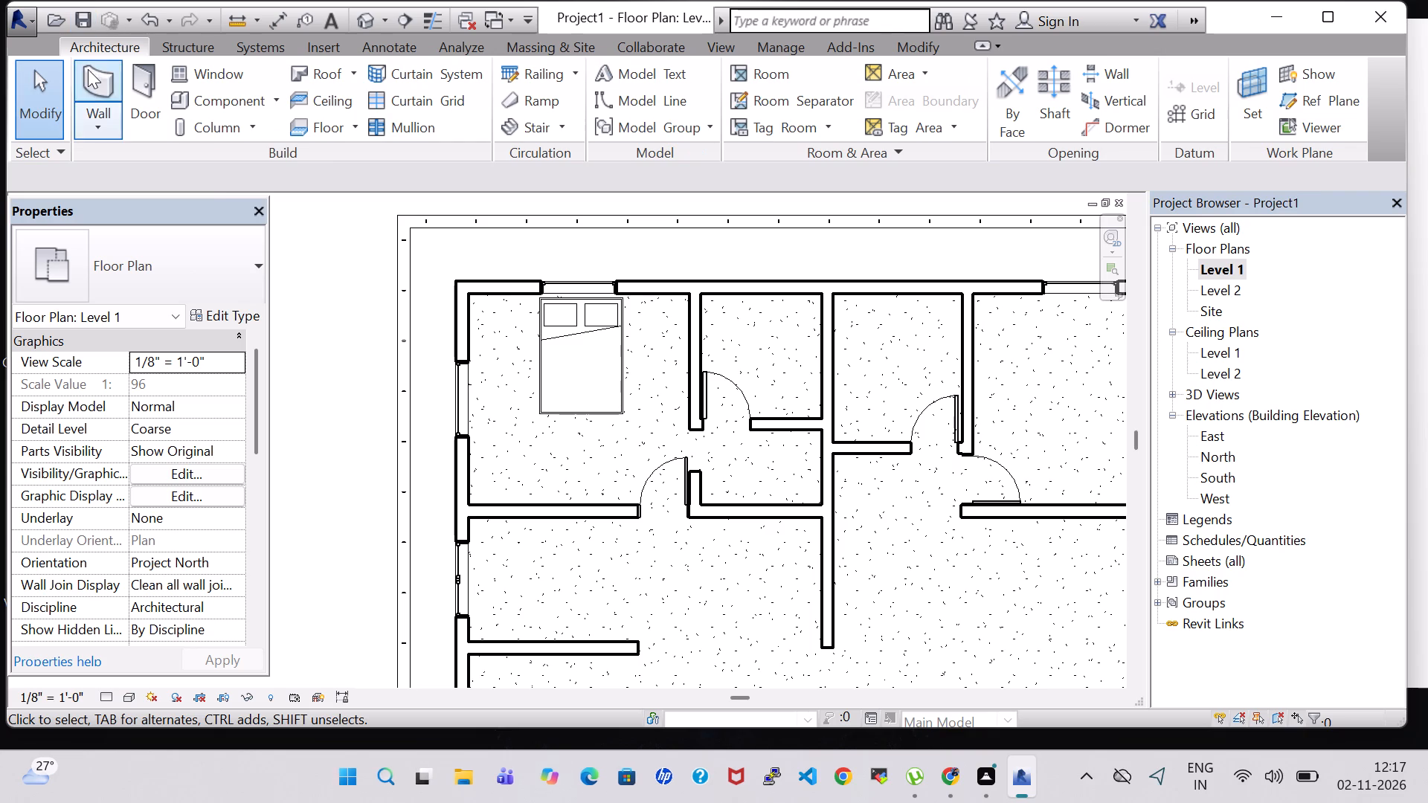
Place a second Double 53" x 74" Bed-Box in the northeast bedroom, rotated so its head faces the bedroom's west wall.
click(219, 101)
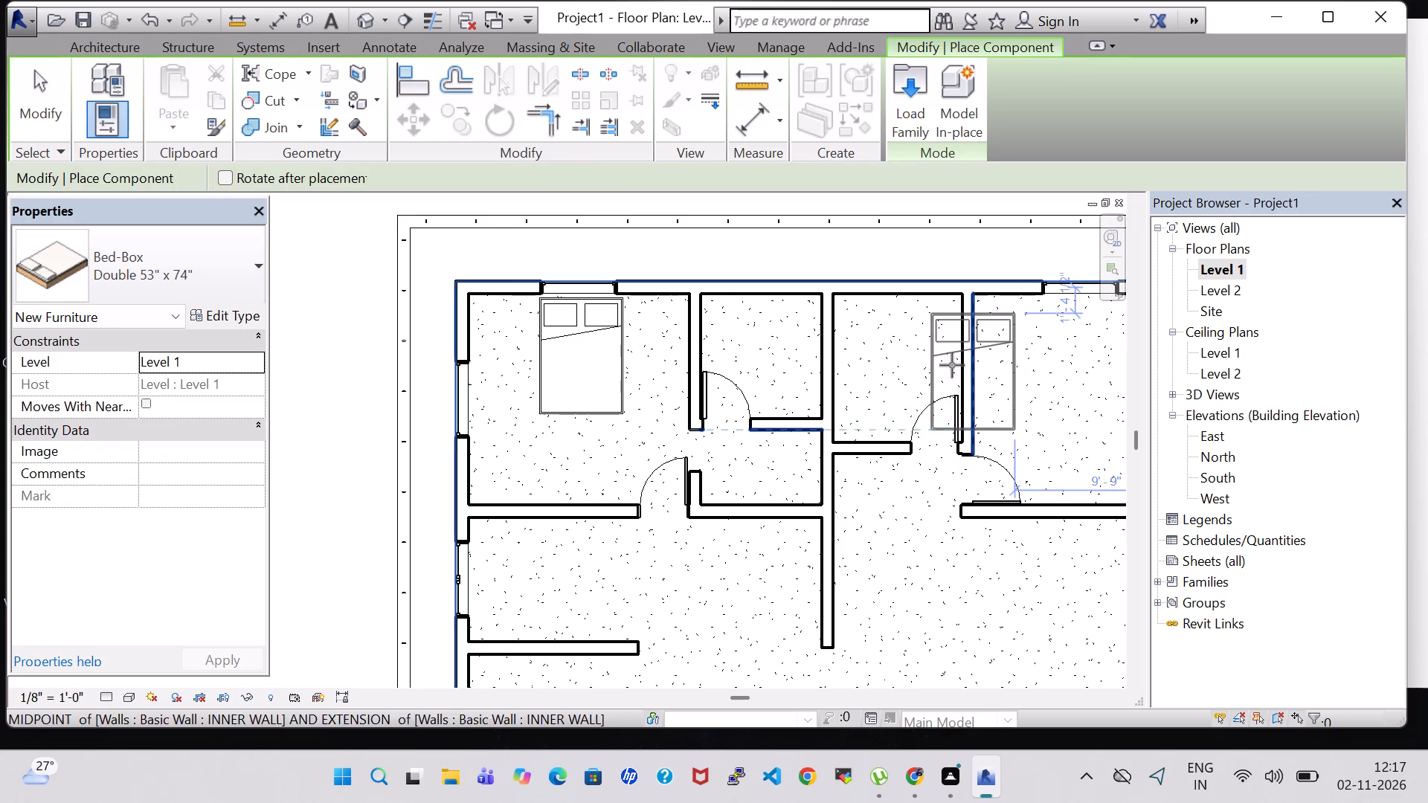
middle_drag(980, 358, 792, 381)
scroll(792, 384, down, 1)
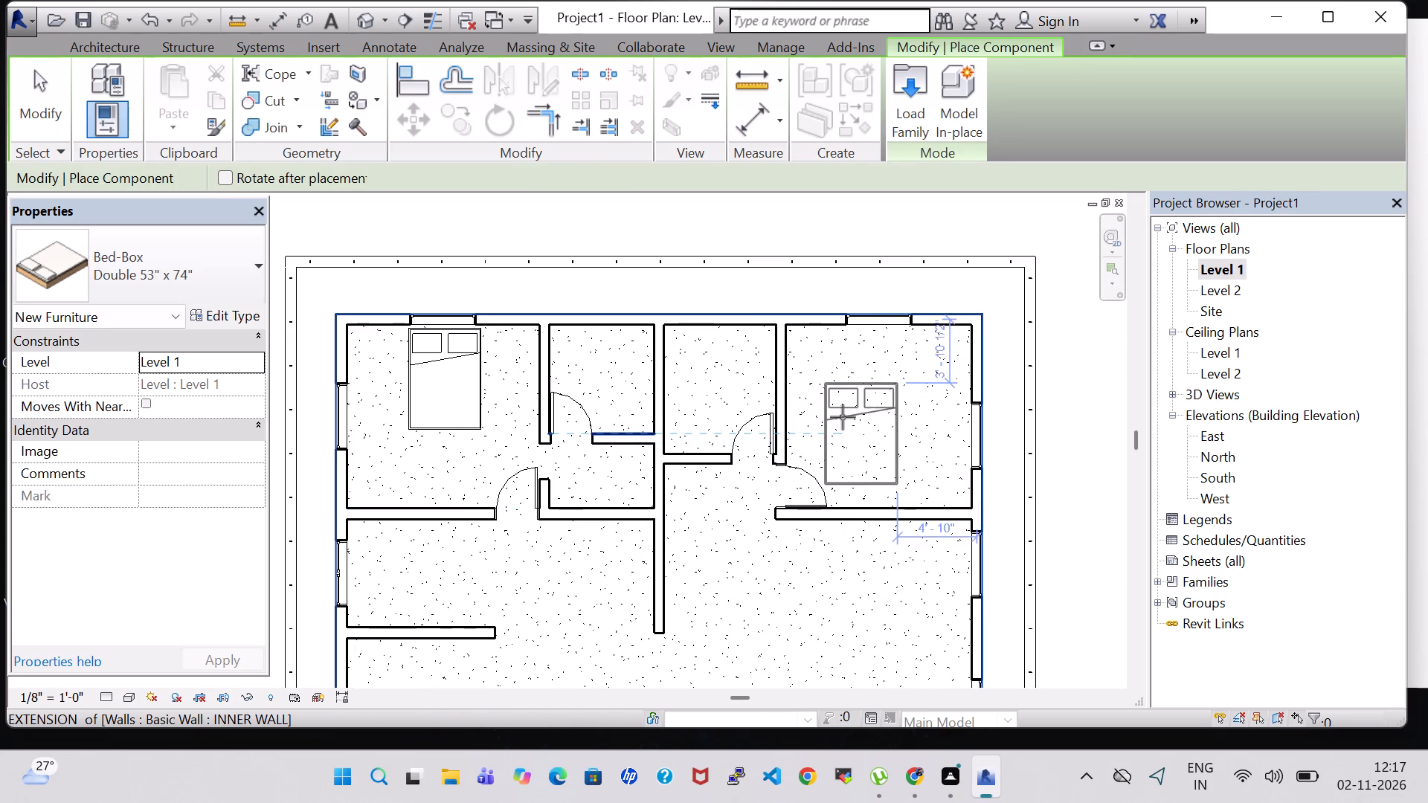
key(space)
click(822, 408)
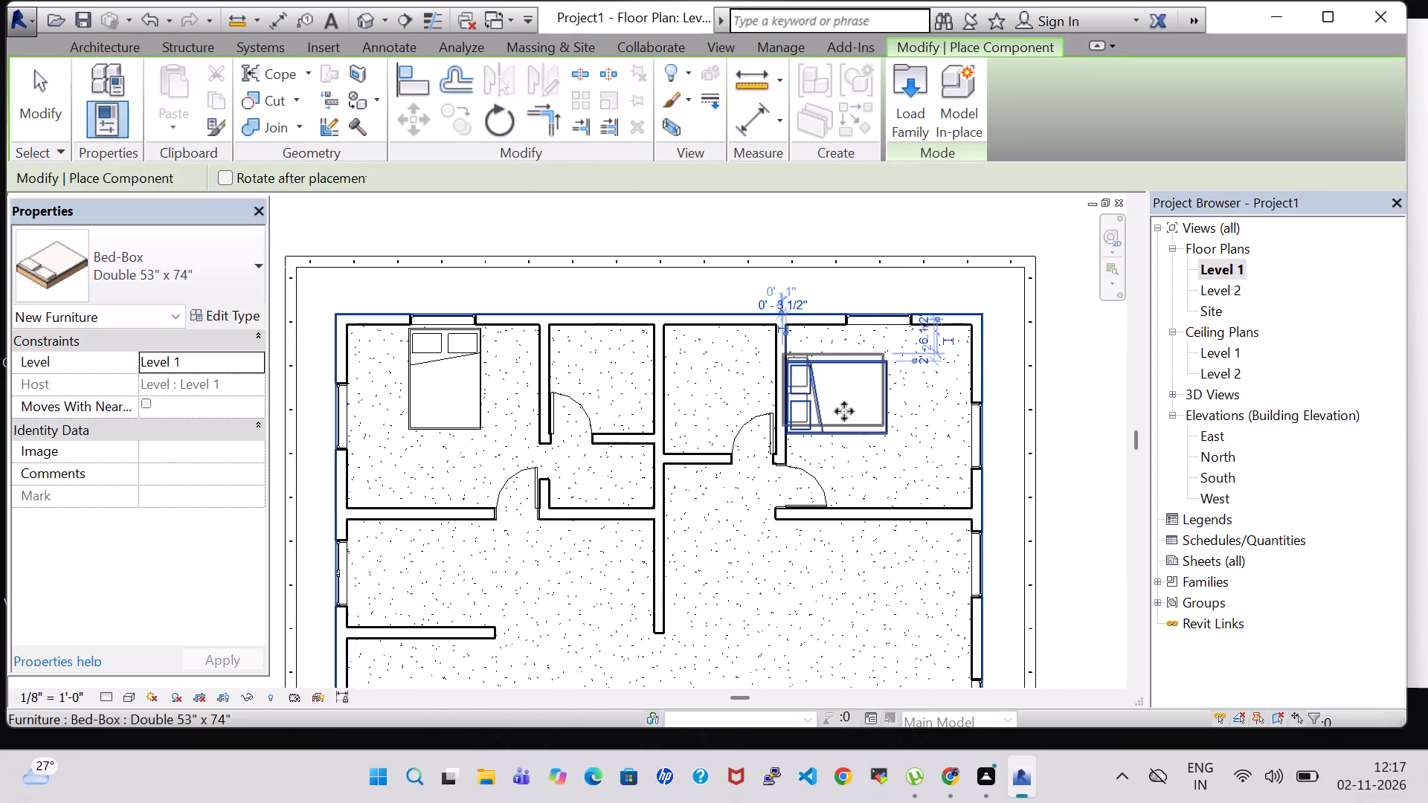
key(Escape)
key(Escape)
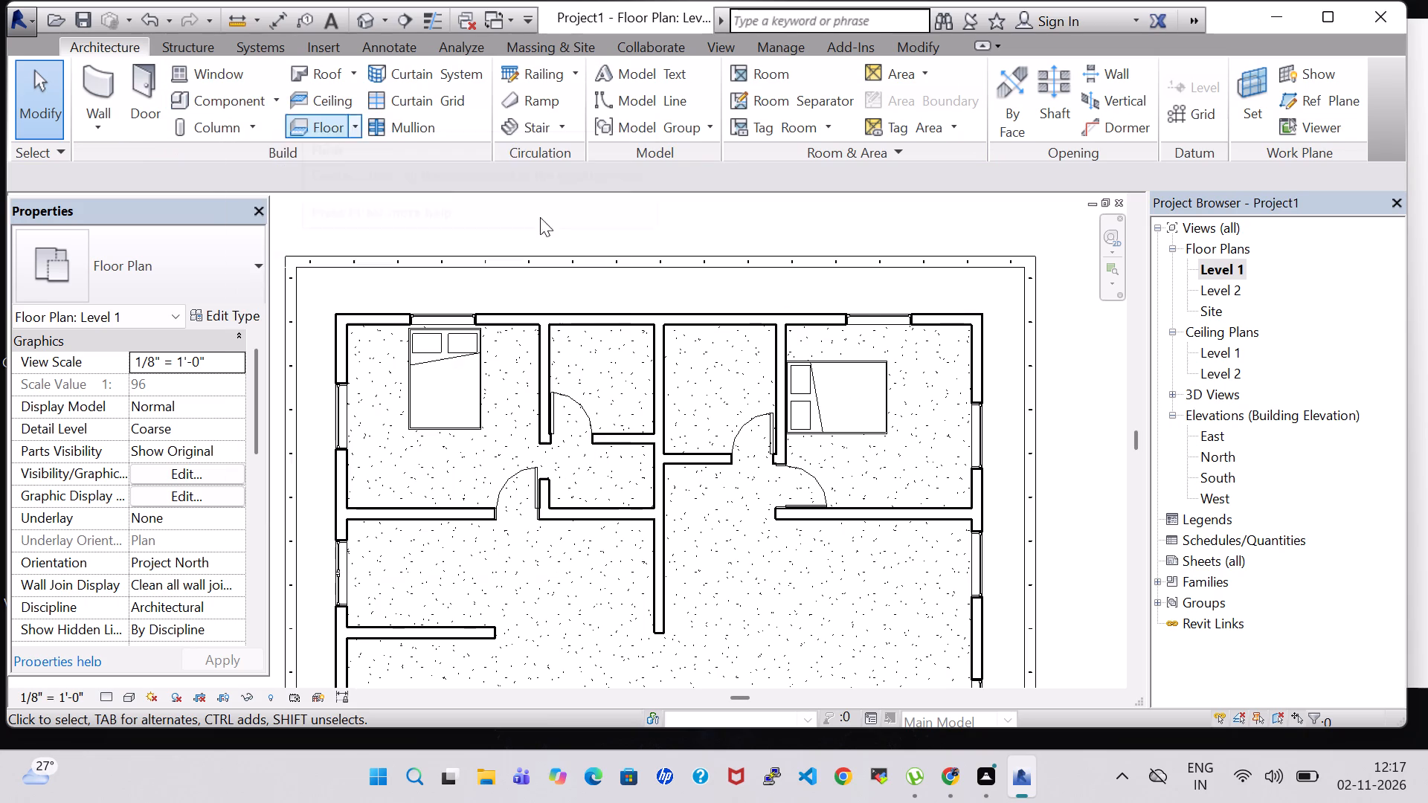
Place tagged rooms in the two northern bedrooms and in each of the three small rooms between them.
middle_drag(790, 609, 697, 381)
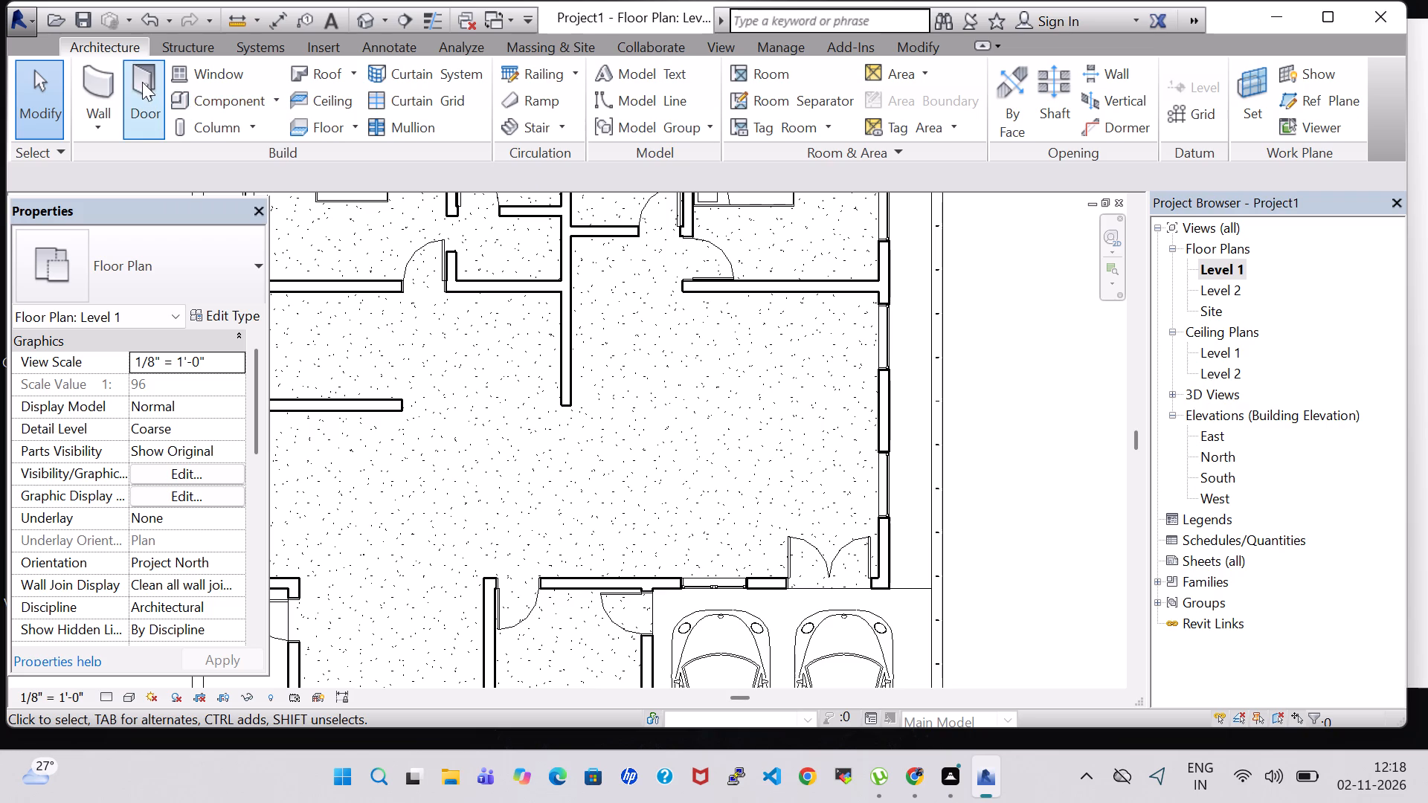
scroll(743, 461, down, 2)
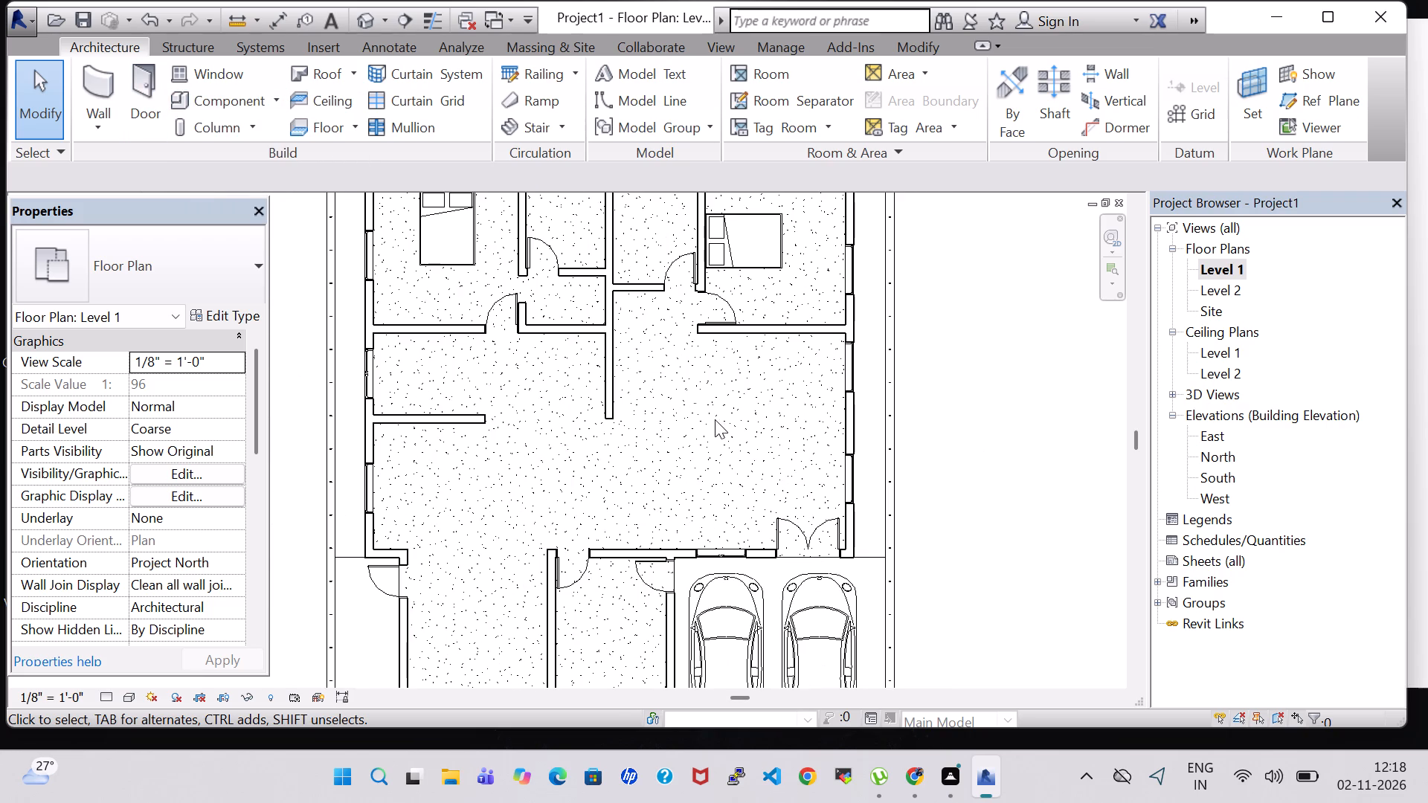
key(Escape)
key(Escape)
click(759, 81)
middle_drag(533, 374, 588, 569)
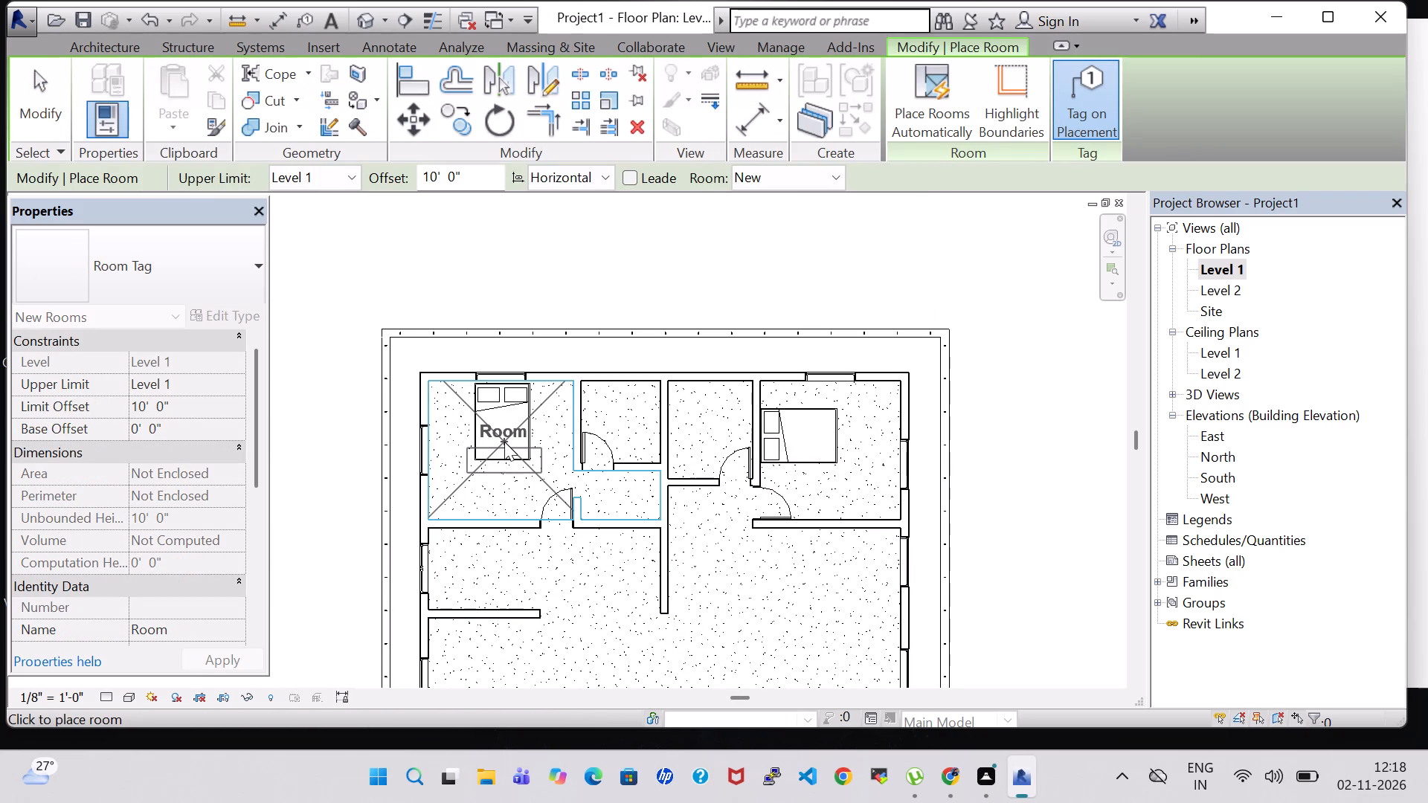
click(504, 442)
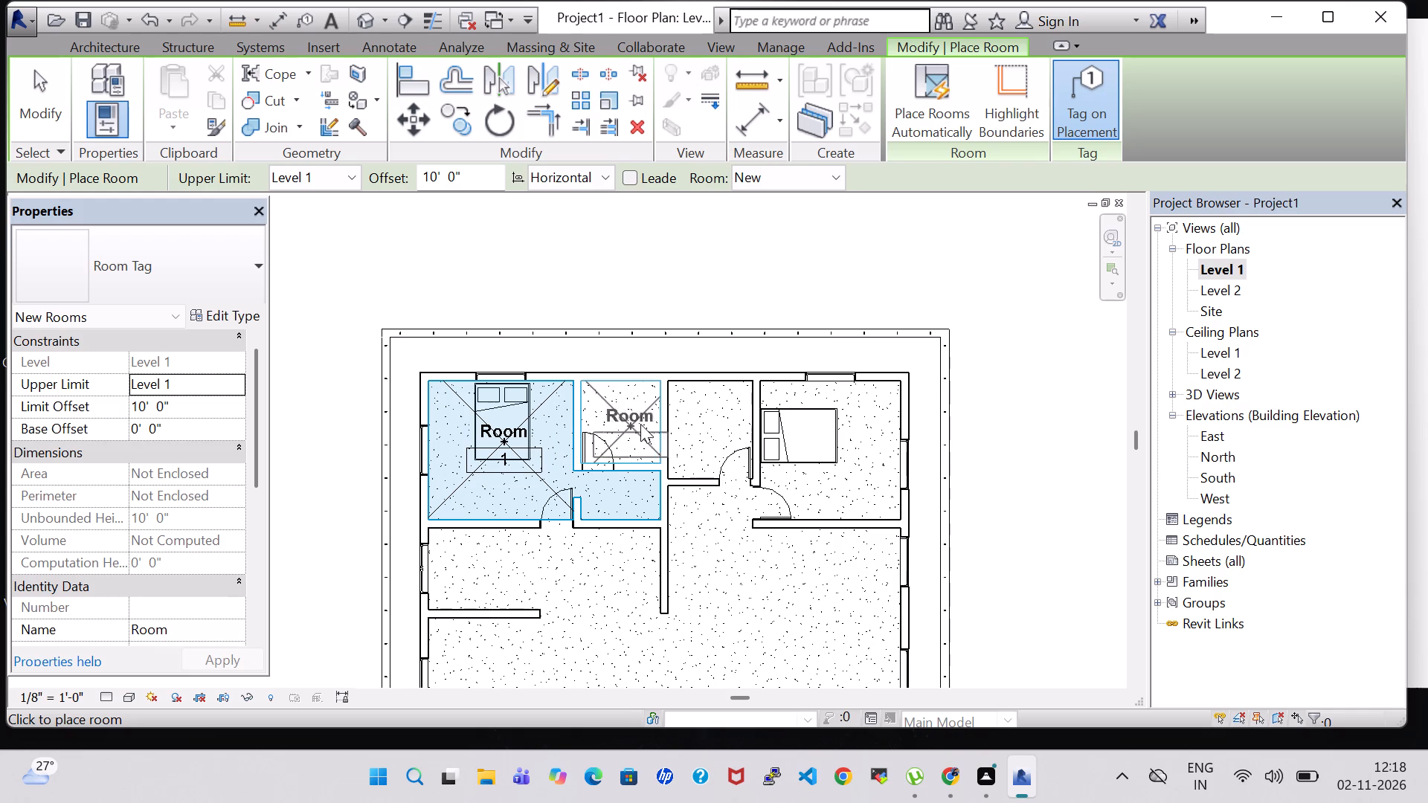
click(618, 418)
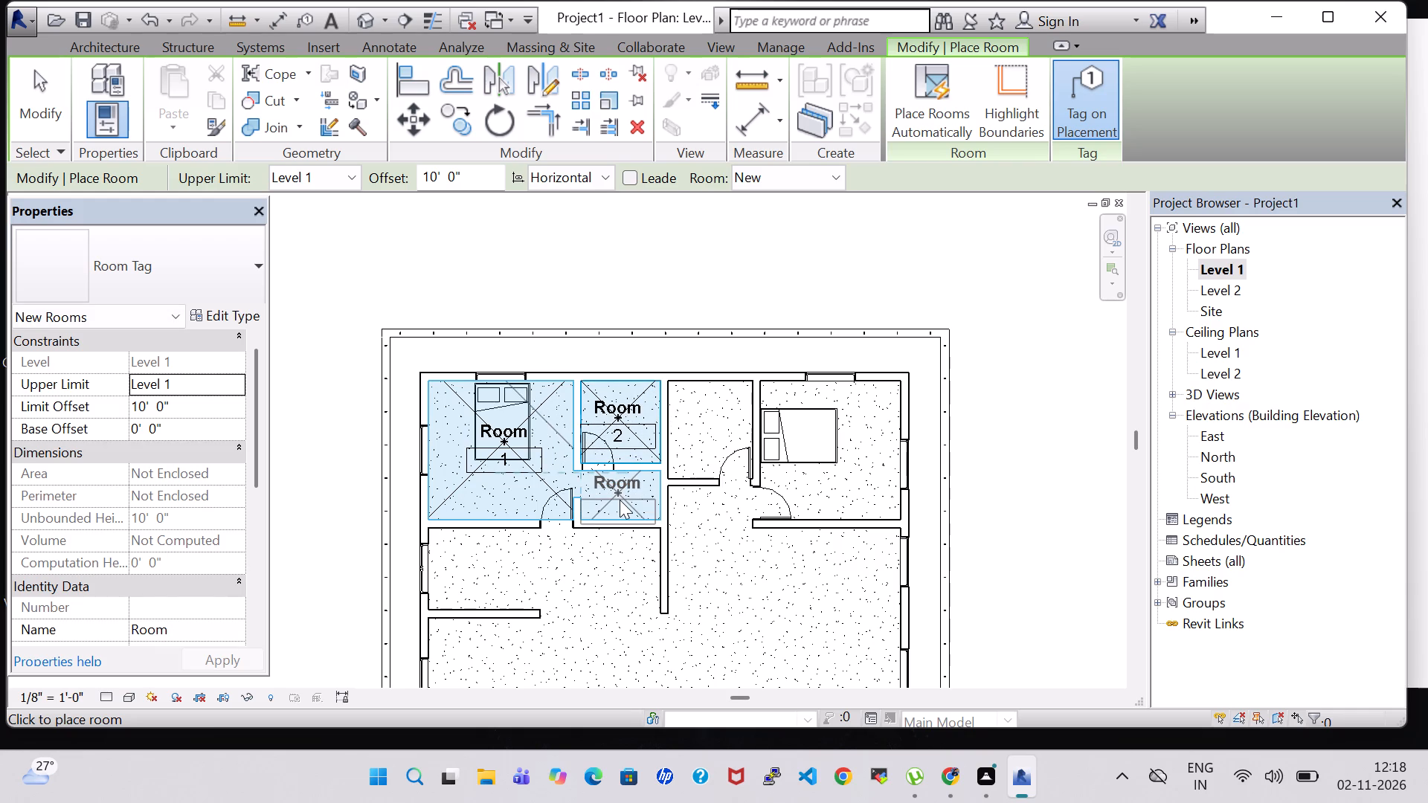
click(620, 500)
click(1229, 697)
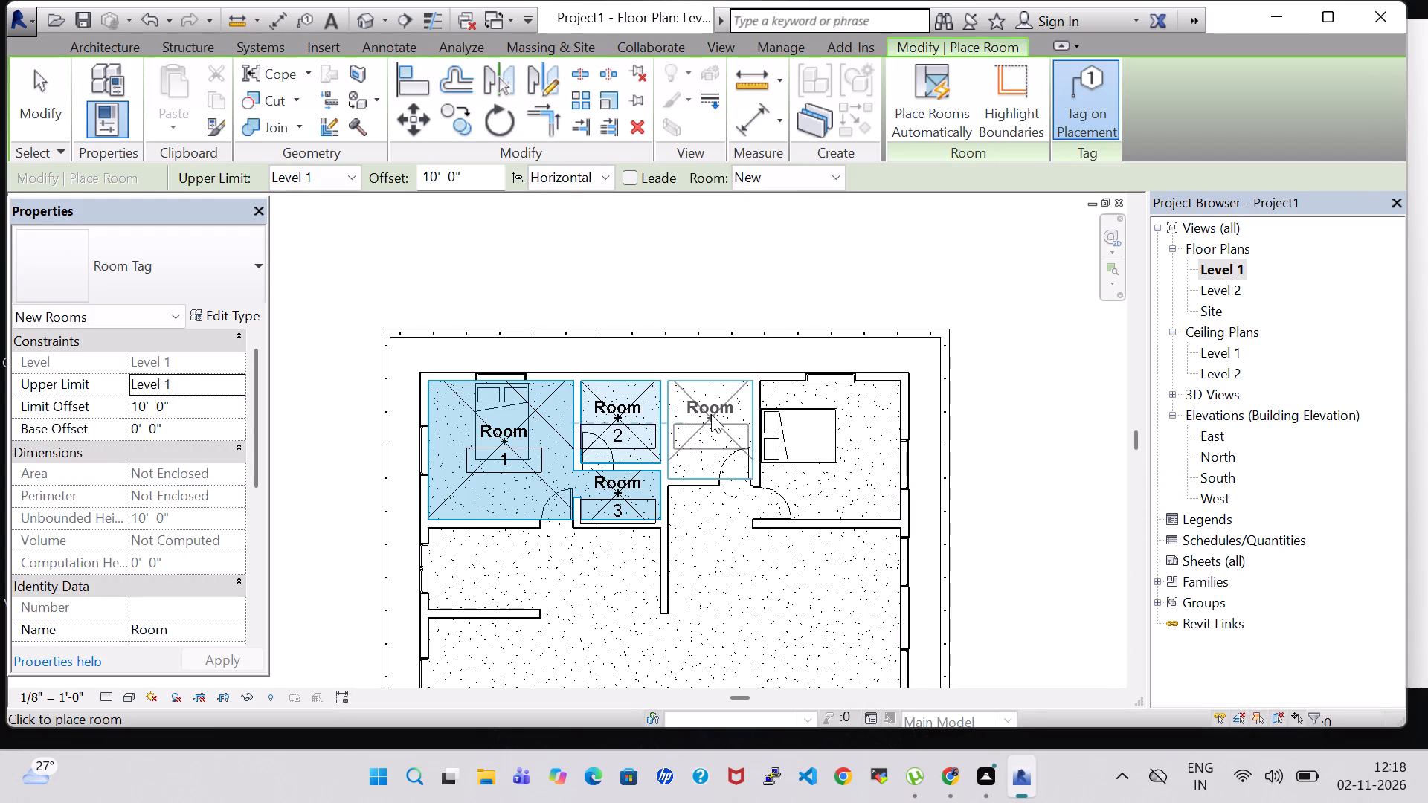
click(711, 414)
click(836, 452)
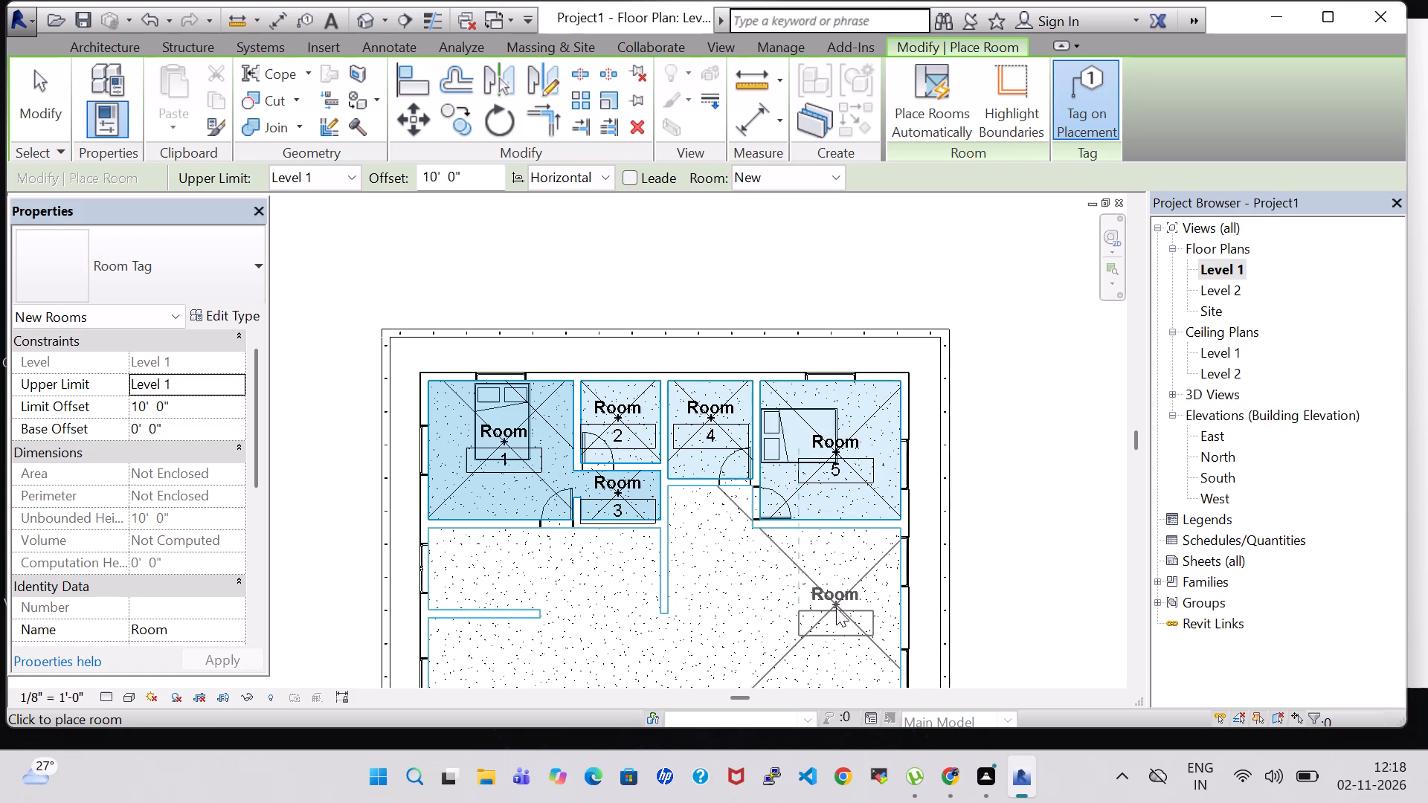
Place two tagged rooms in the open central space, one in its western part and one in its southern extension.
middle_drag(793, 637, 808, 425)
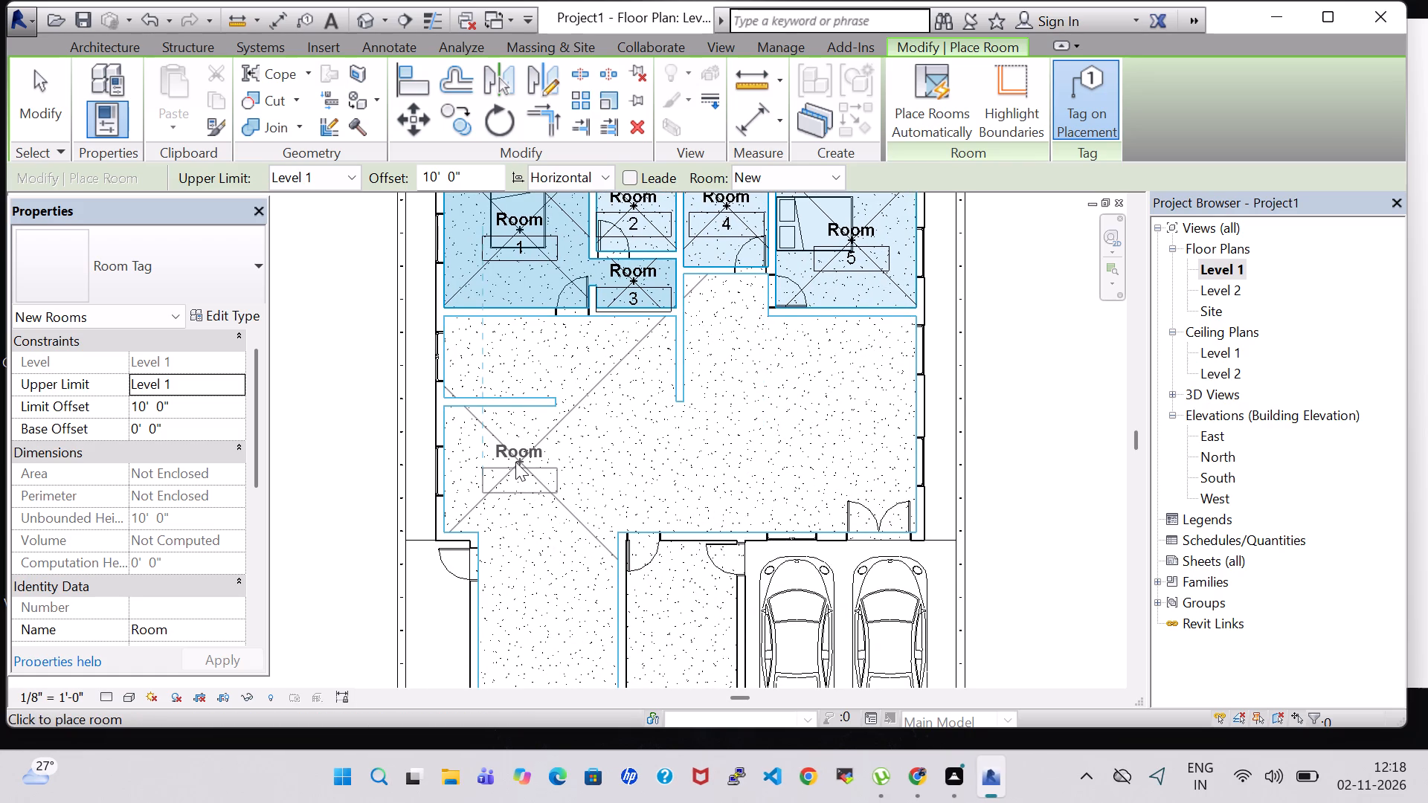
click(515, 462)
middle_drag(529, 593, 537, 563)
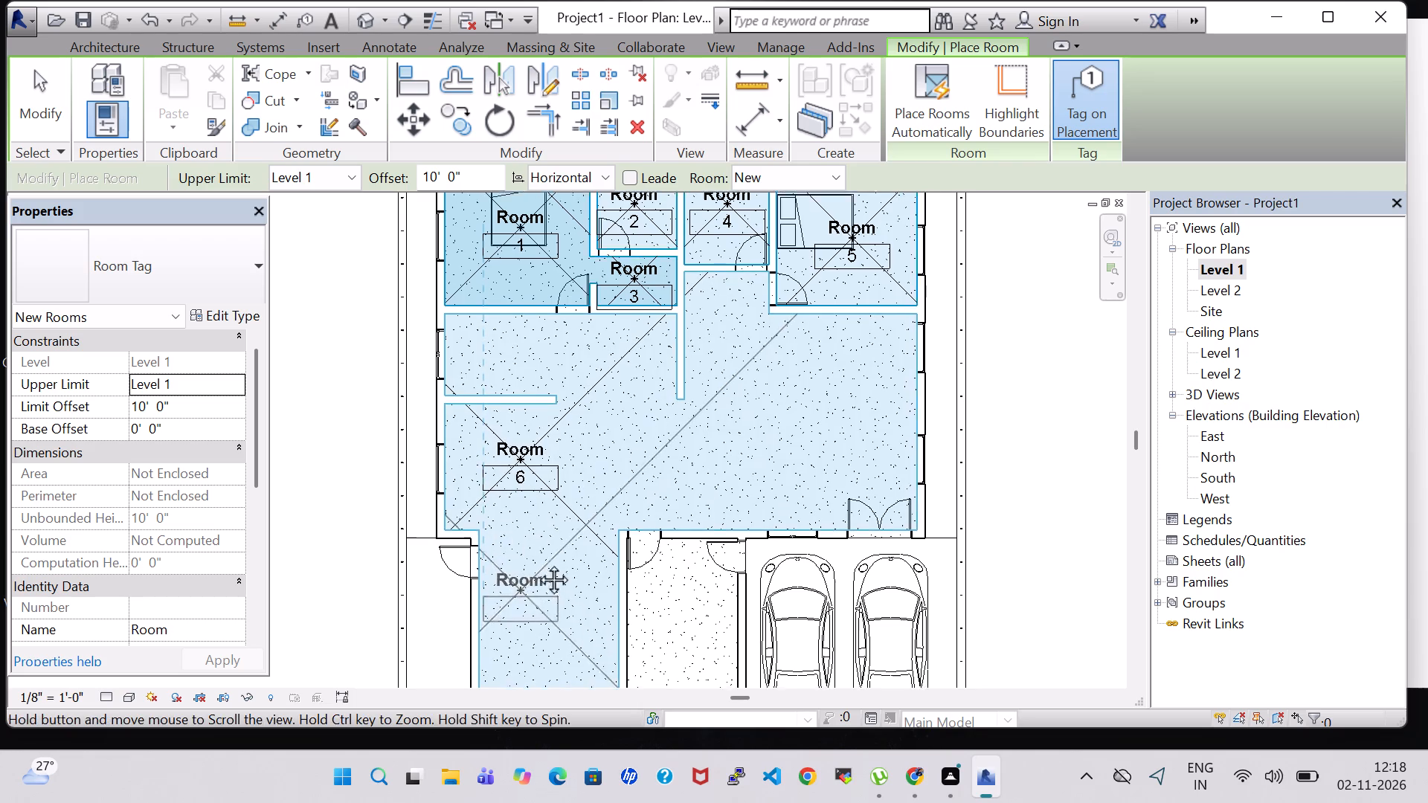
middle_drag(537, 563, 544, 453)
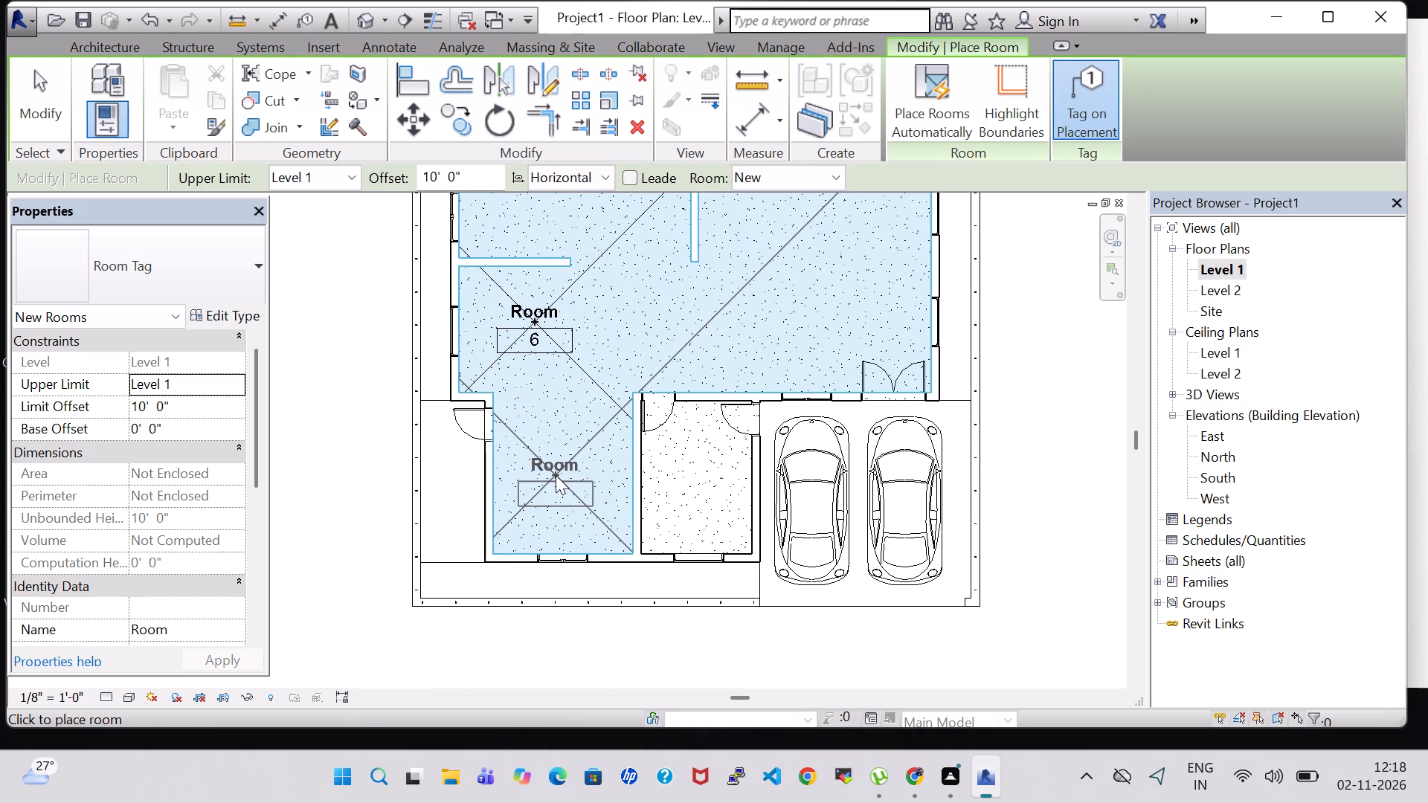
click(556, 475)
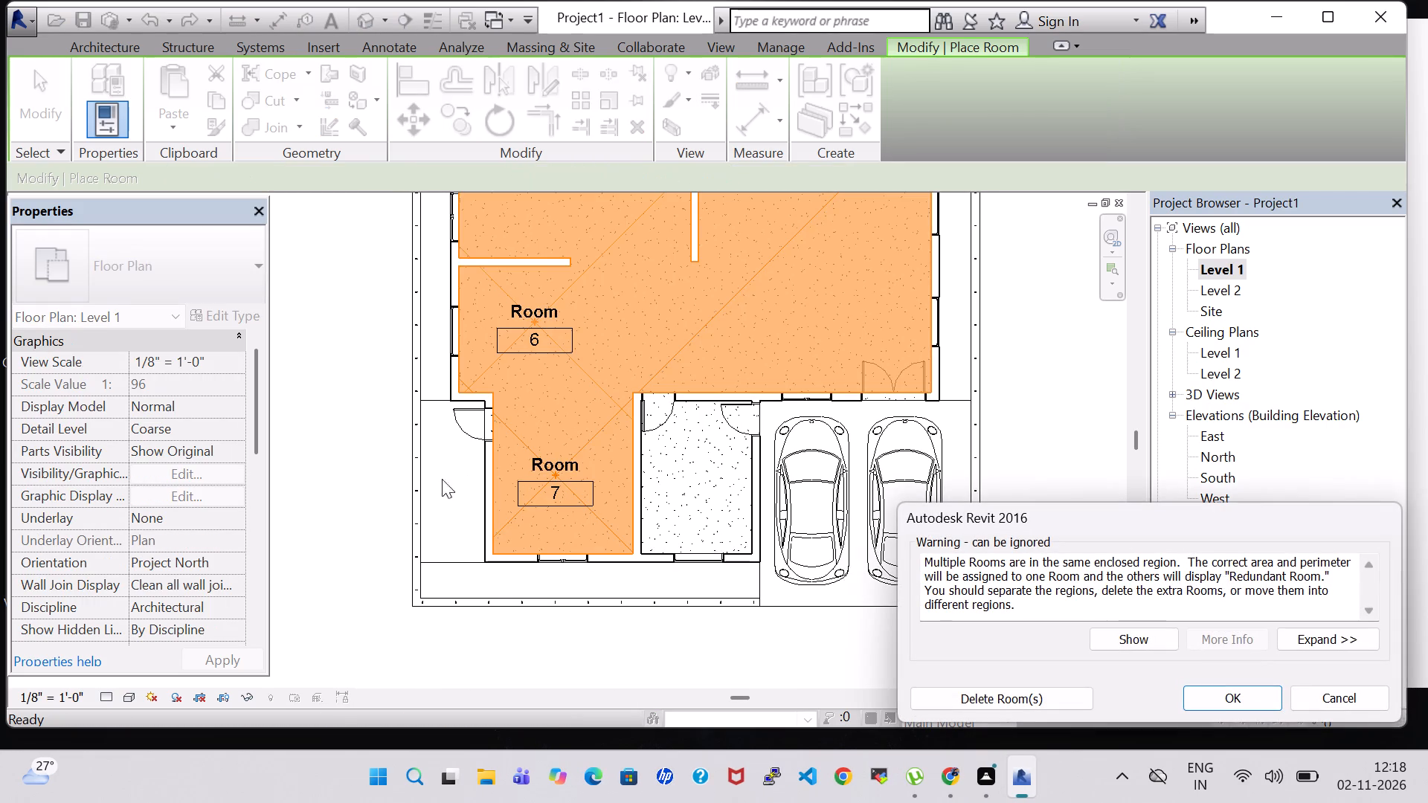
click(1223, 697)
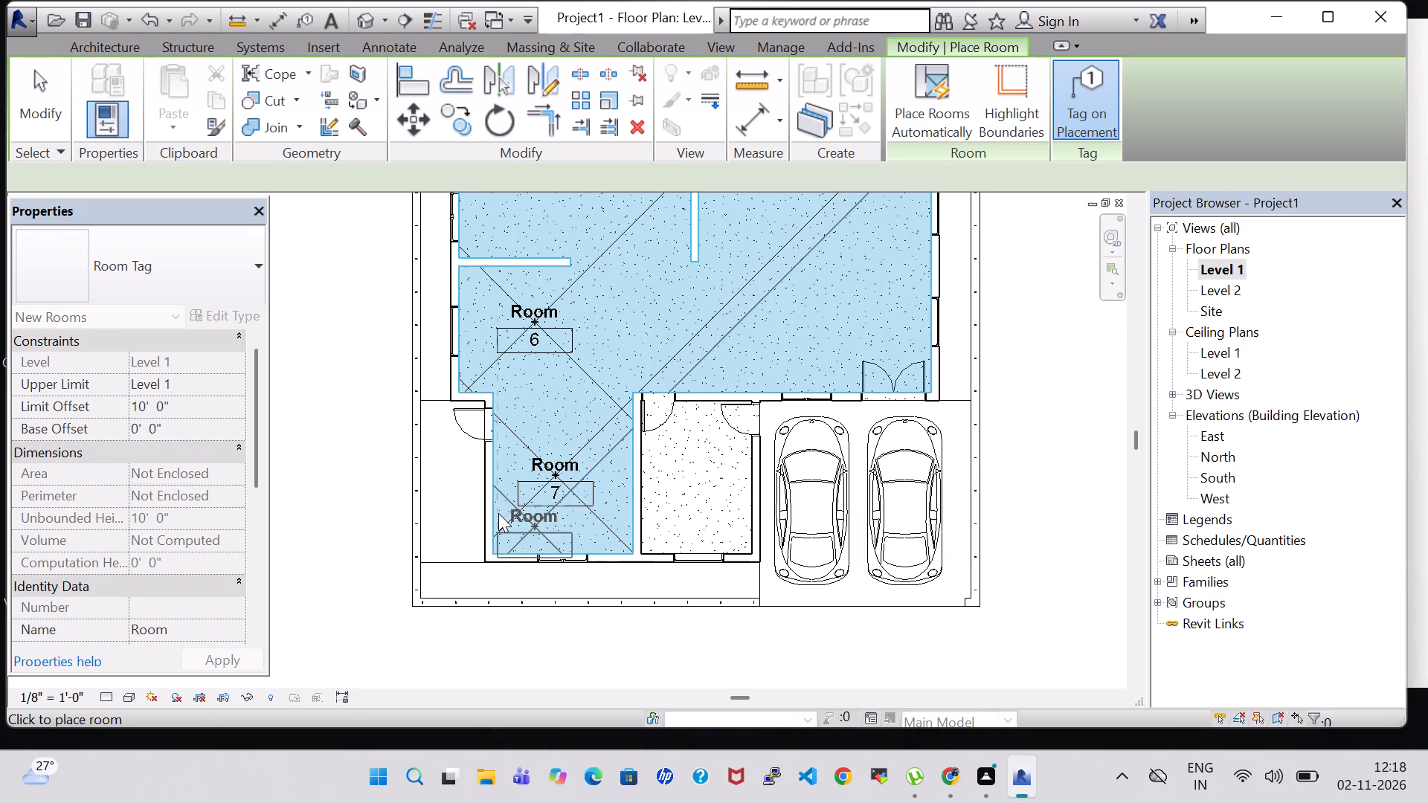
Place tagged rooms in the outdoor area west of the southern extension, the small southern room and the two-car parking.
scroll(470, 506, up, 4)
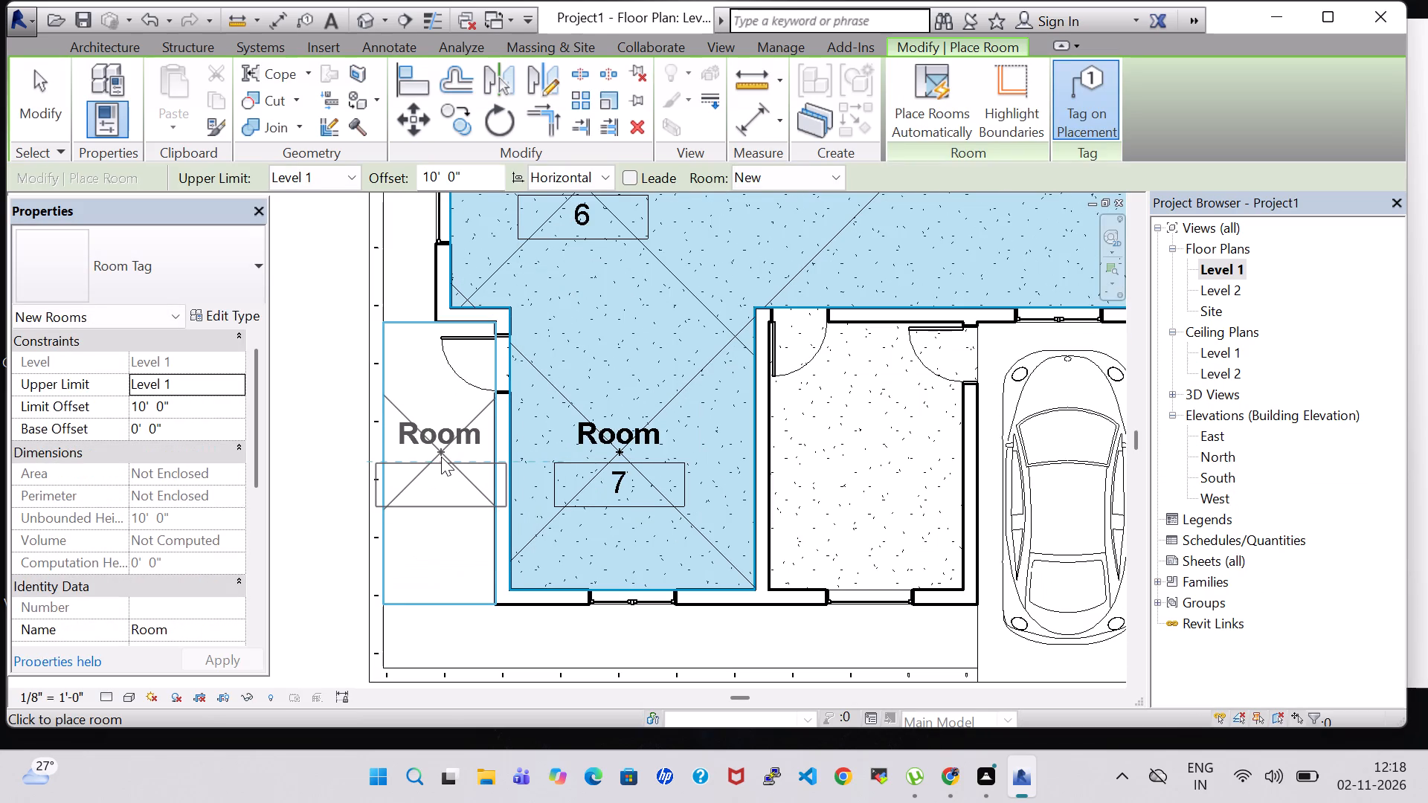
click(441, 457)
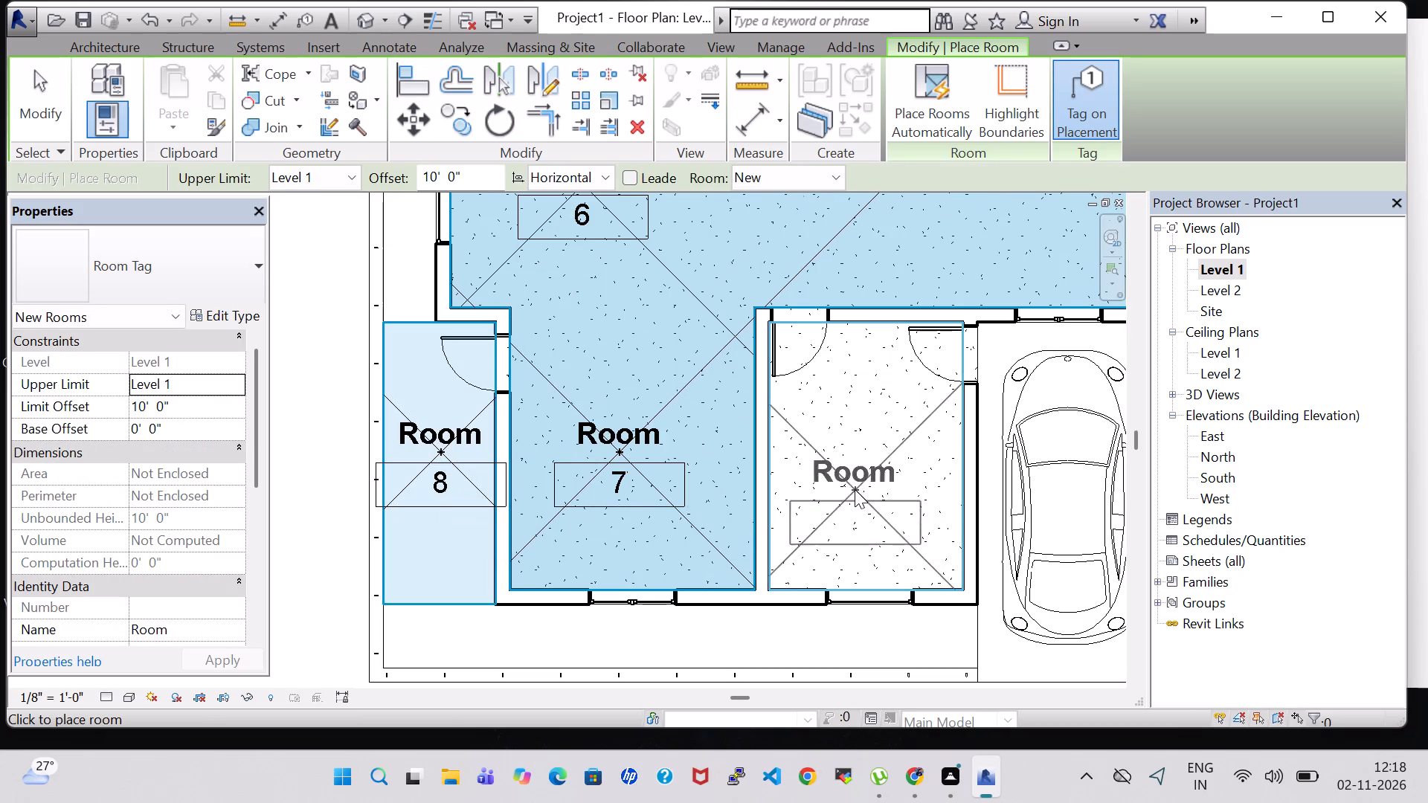
scroll(855, 489, down, 2)
click(858, 457)
middle_drag(861, 437, 808, 454)
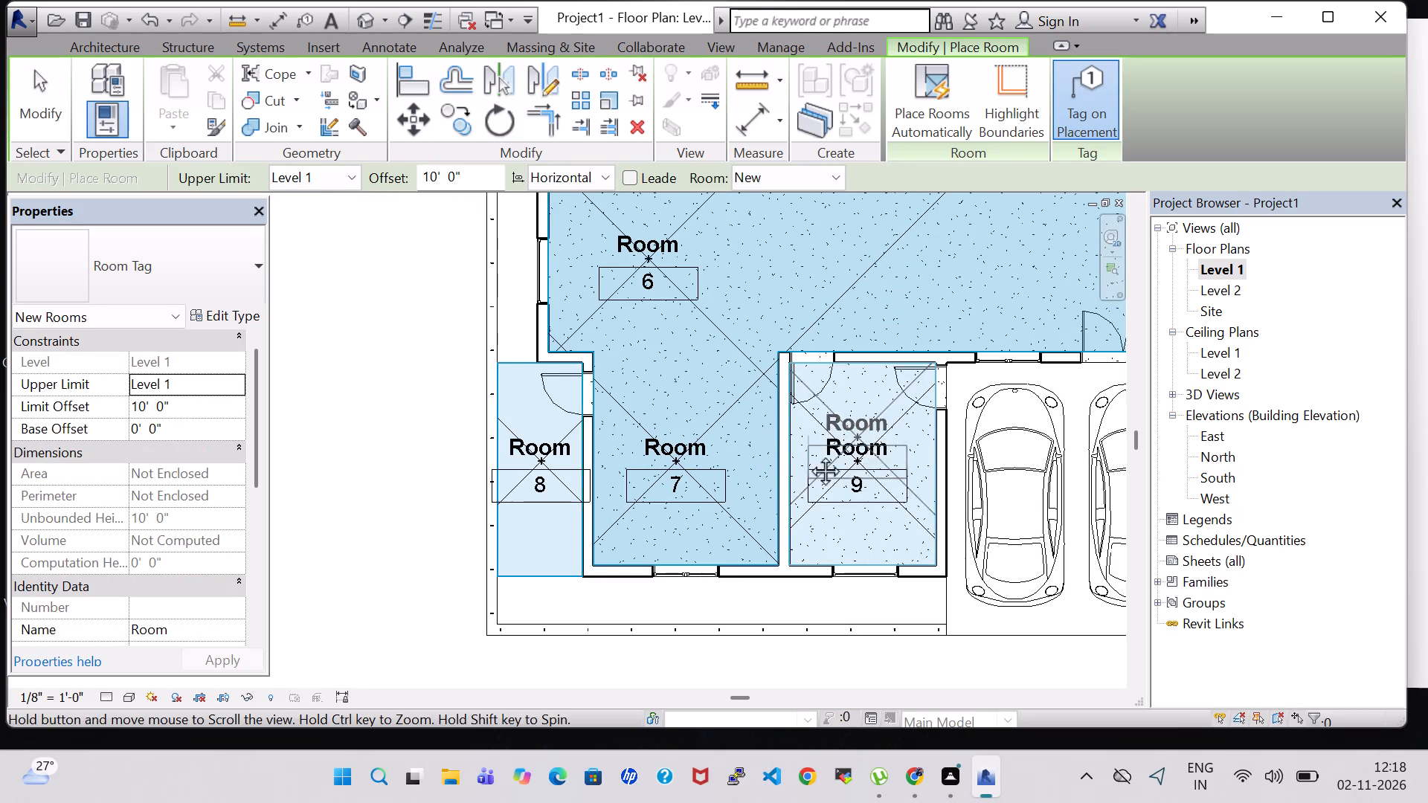
middle_drag(808, 454, 614, 494)
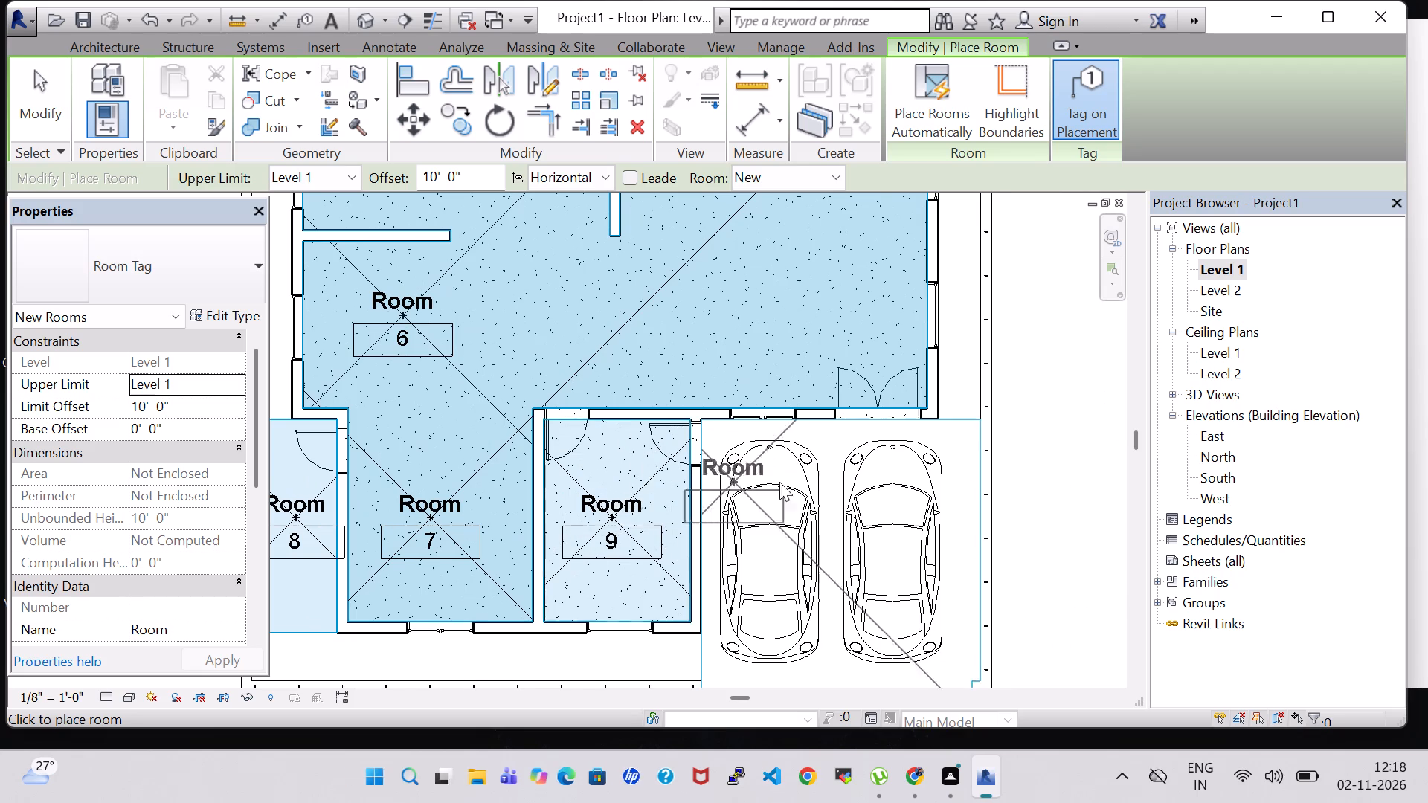
click(836, 456)
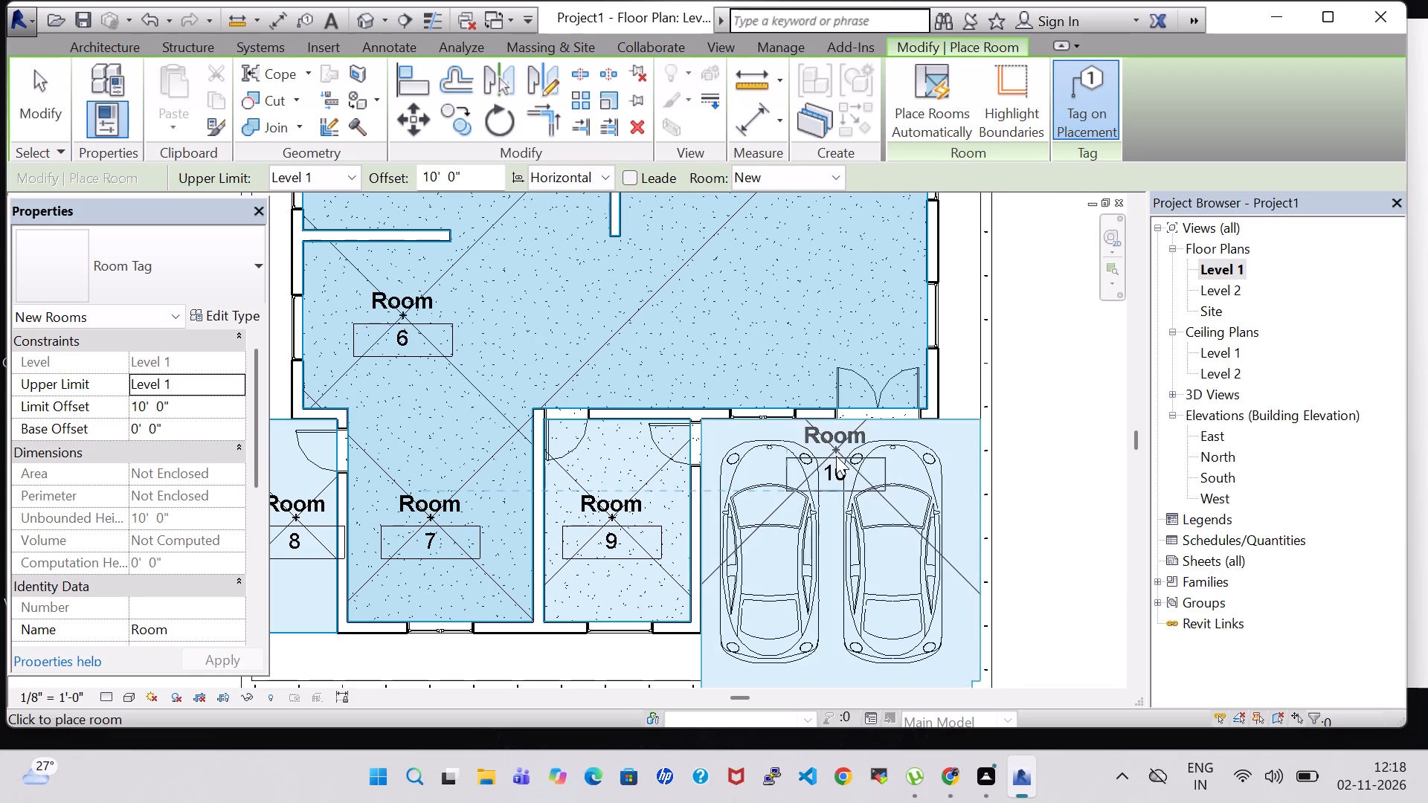
Place a tagged room in the narrow strip between the house's south wall and the boundary wall.
scroll(837, 530, down, 3)
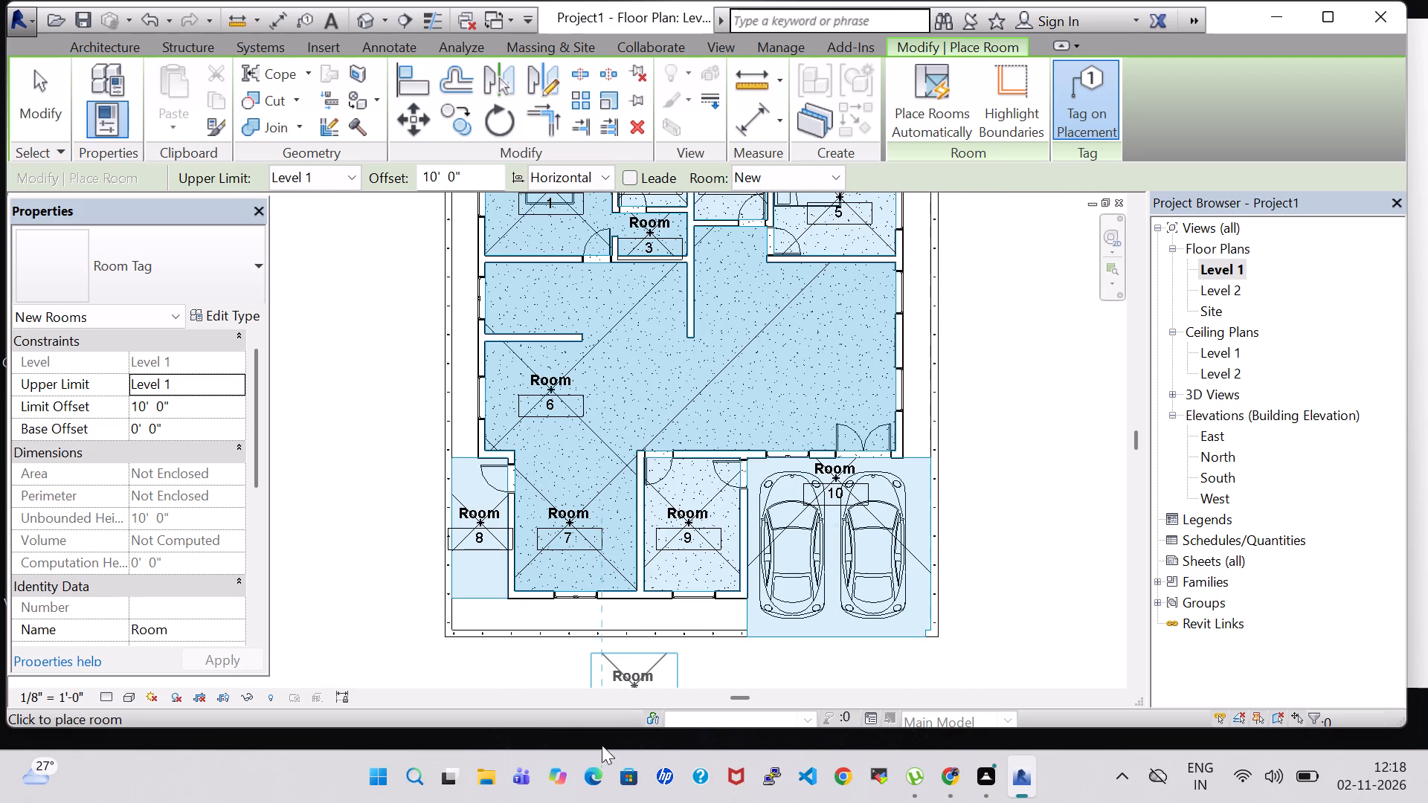
scroll(583, 778, up, 4)
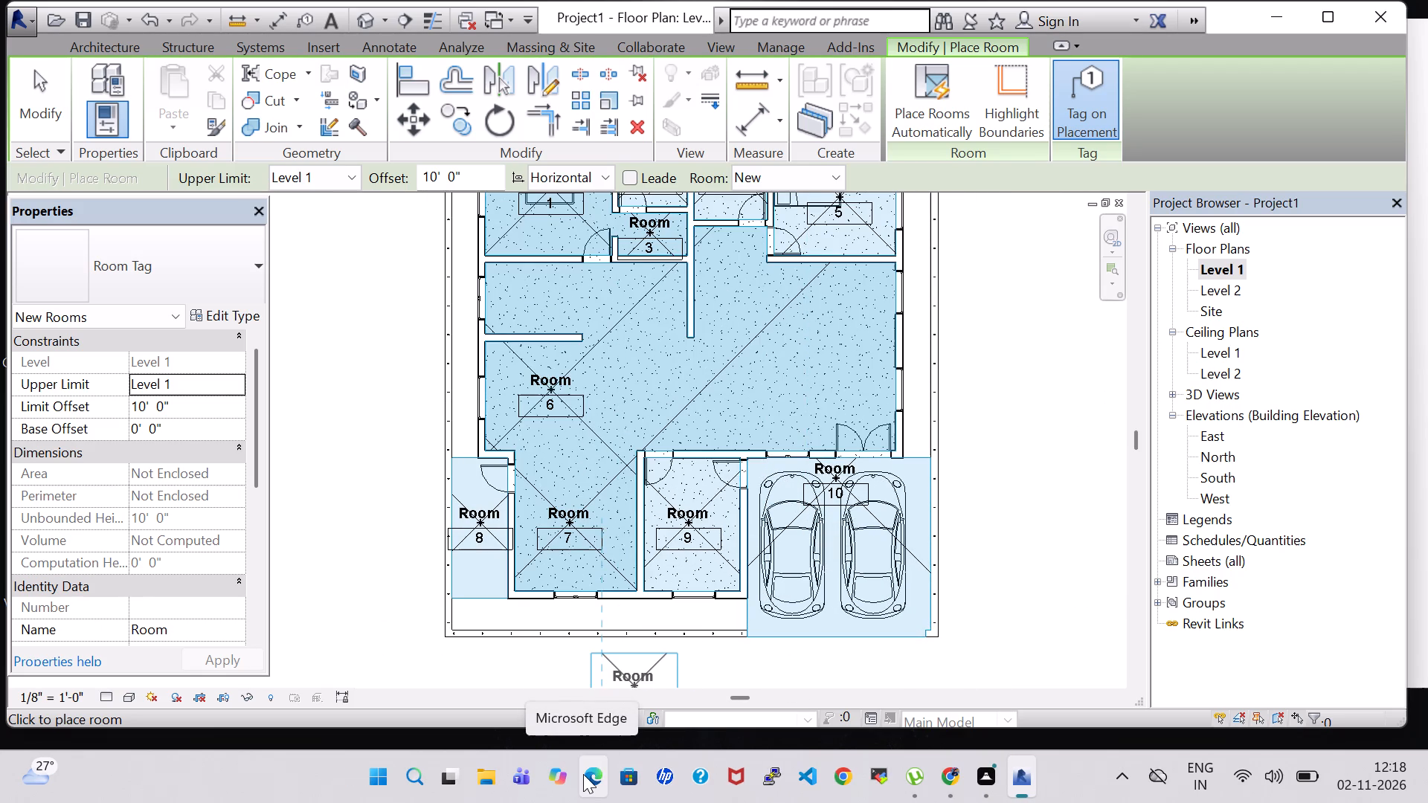
scroll(583, 774, up, 4)
scroll(618, 631, up, 4)
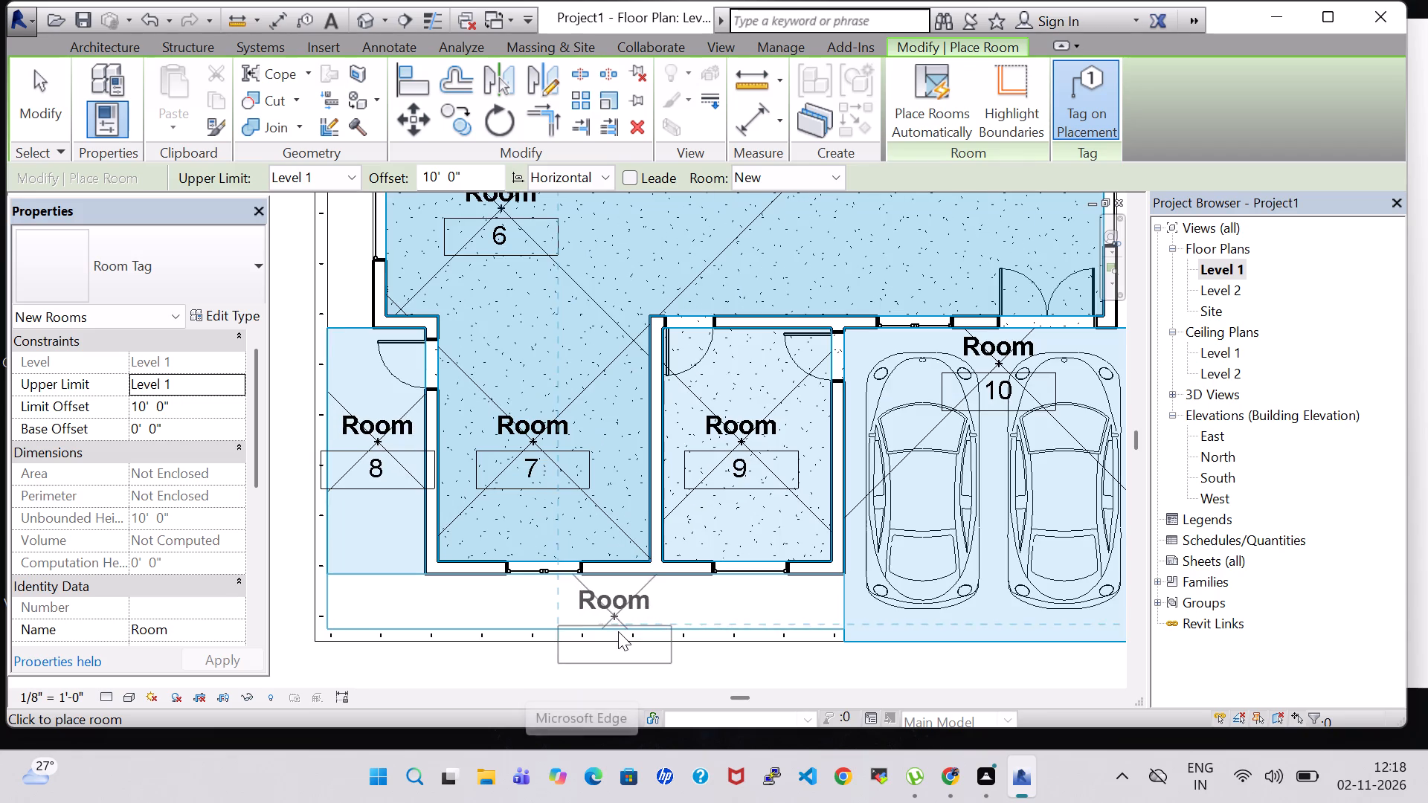
click(617, 619)
Place rooms with vertical tags in the west and east strips between the house and the boundary wall.
scroll(505, 462, down, 2)
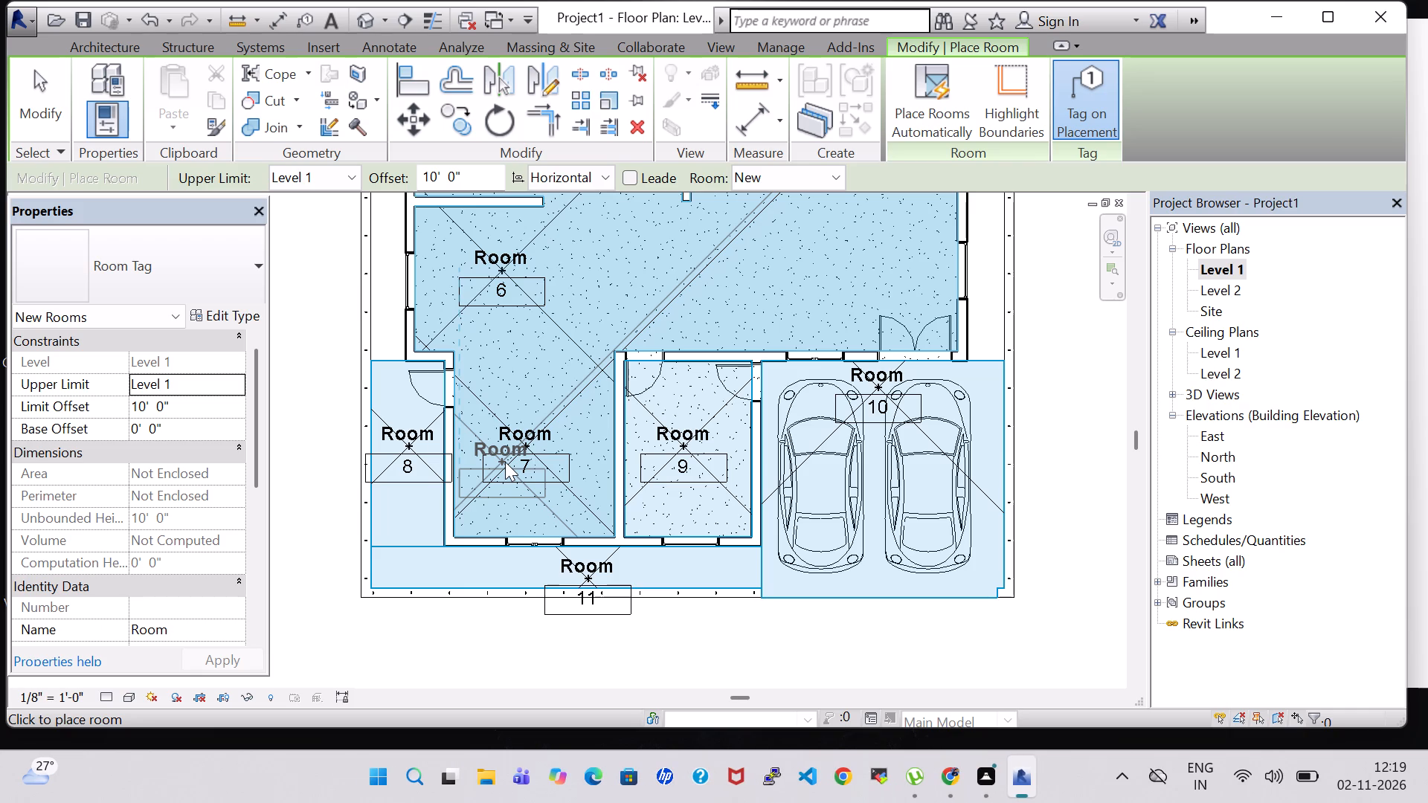
scroll(518, 462, down, 2)
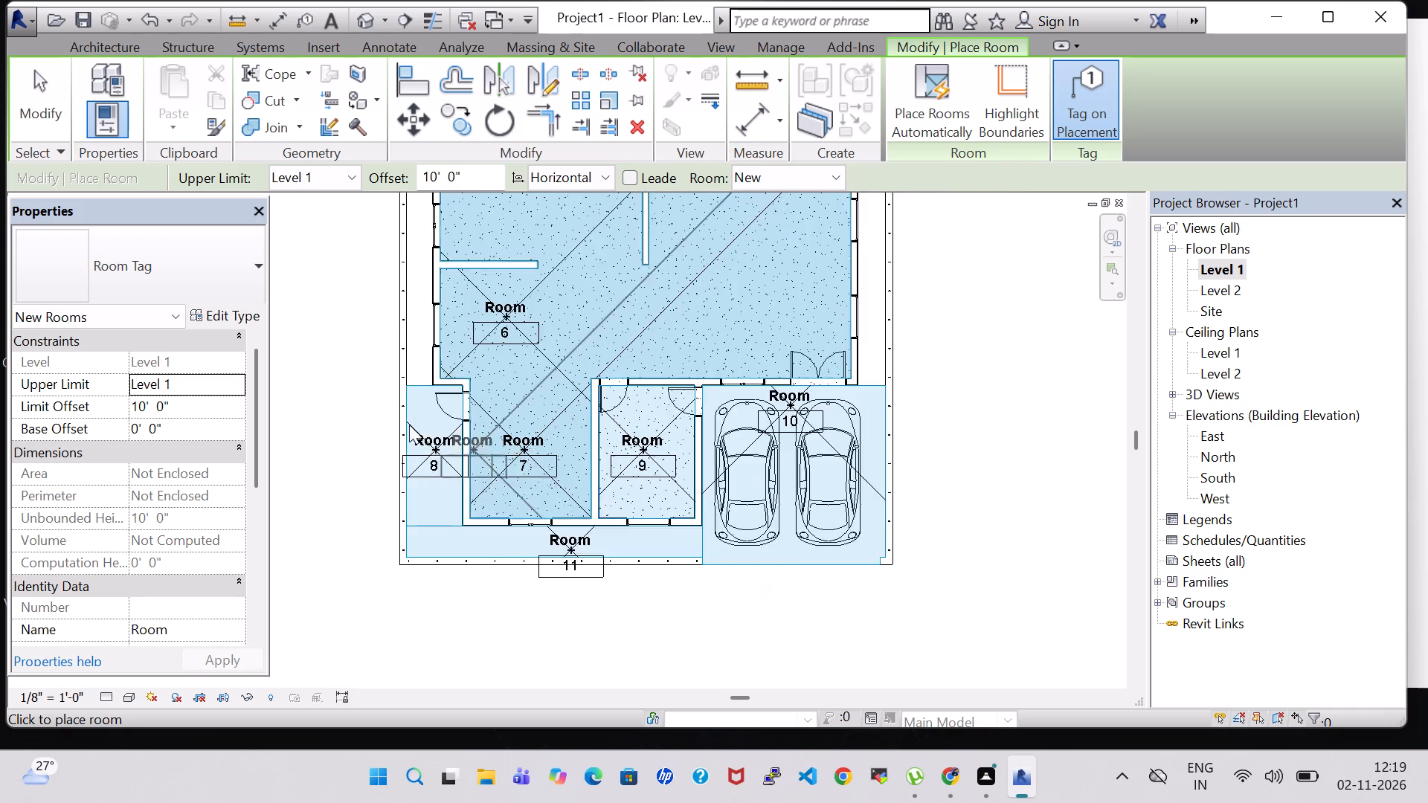
scroll(400, 418, down, 1)
middle_drag(597, 320, 625, 445)
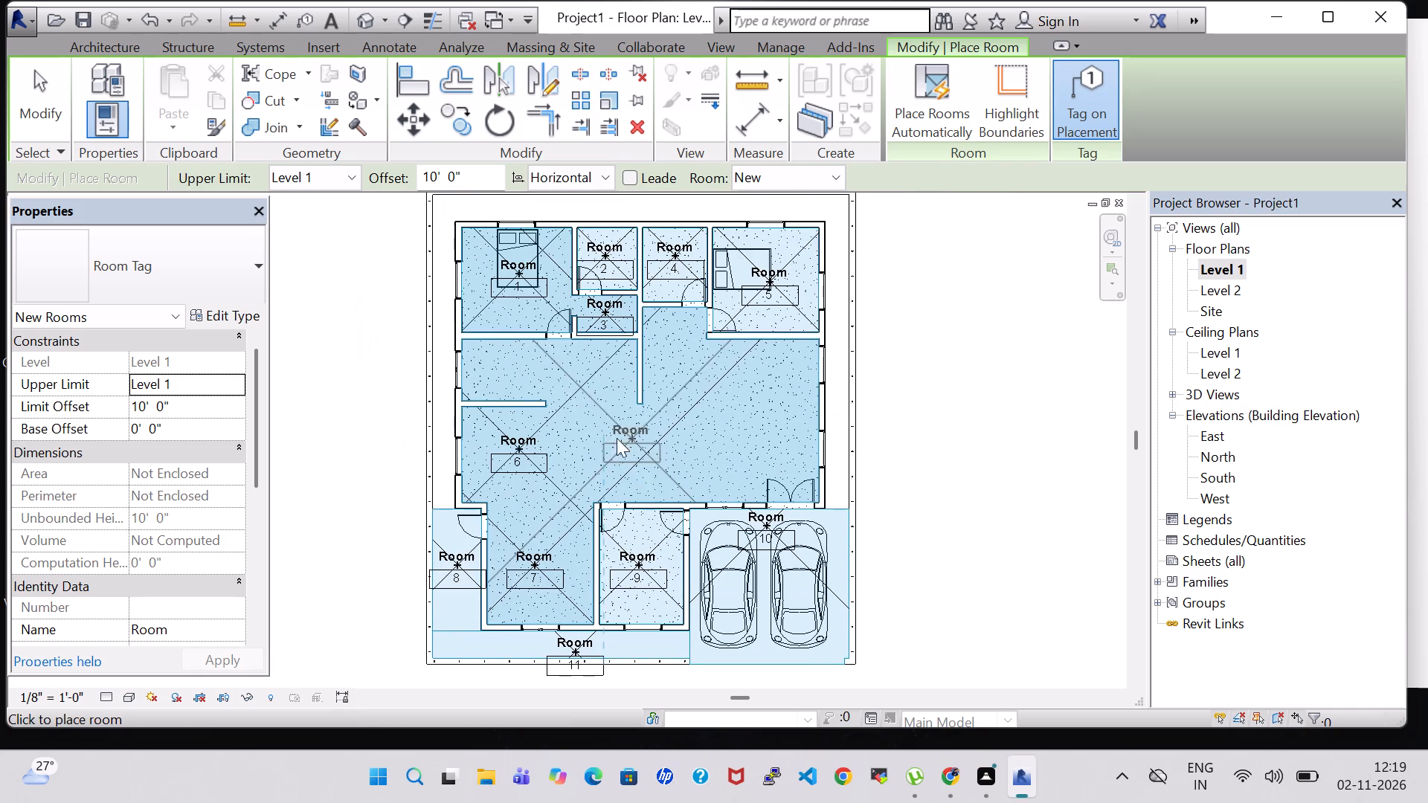
key(space)
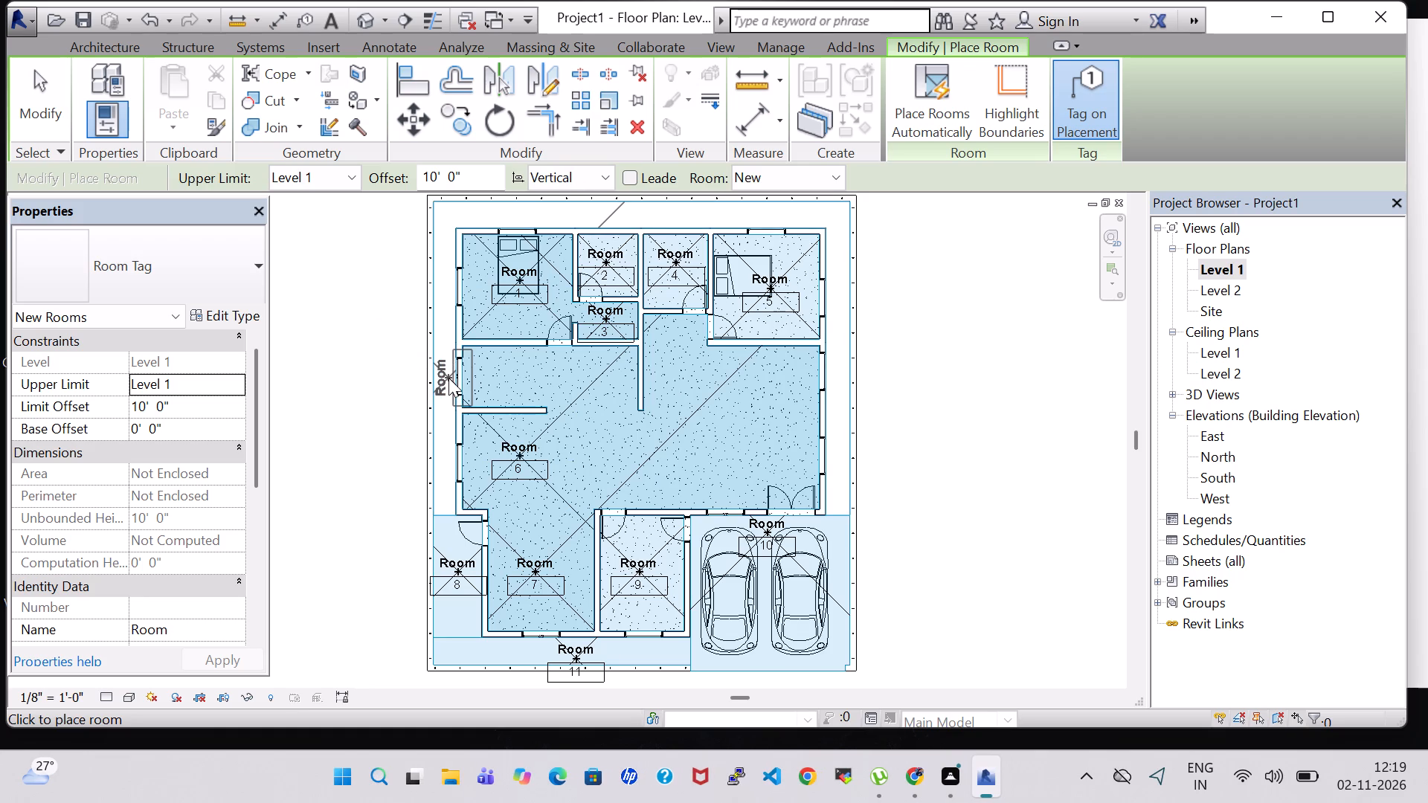
click(448, 378)
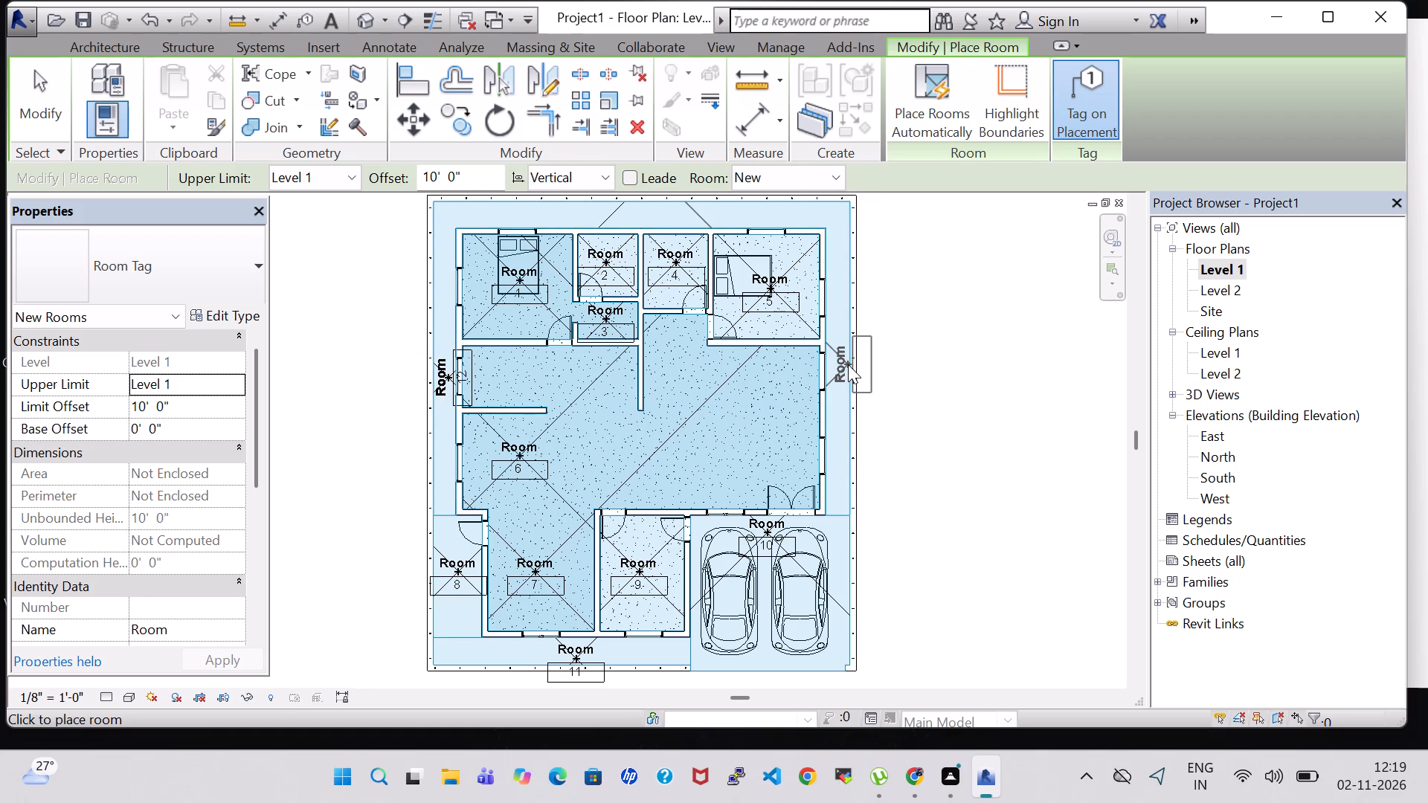
click(848, 364)
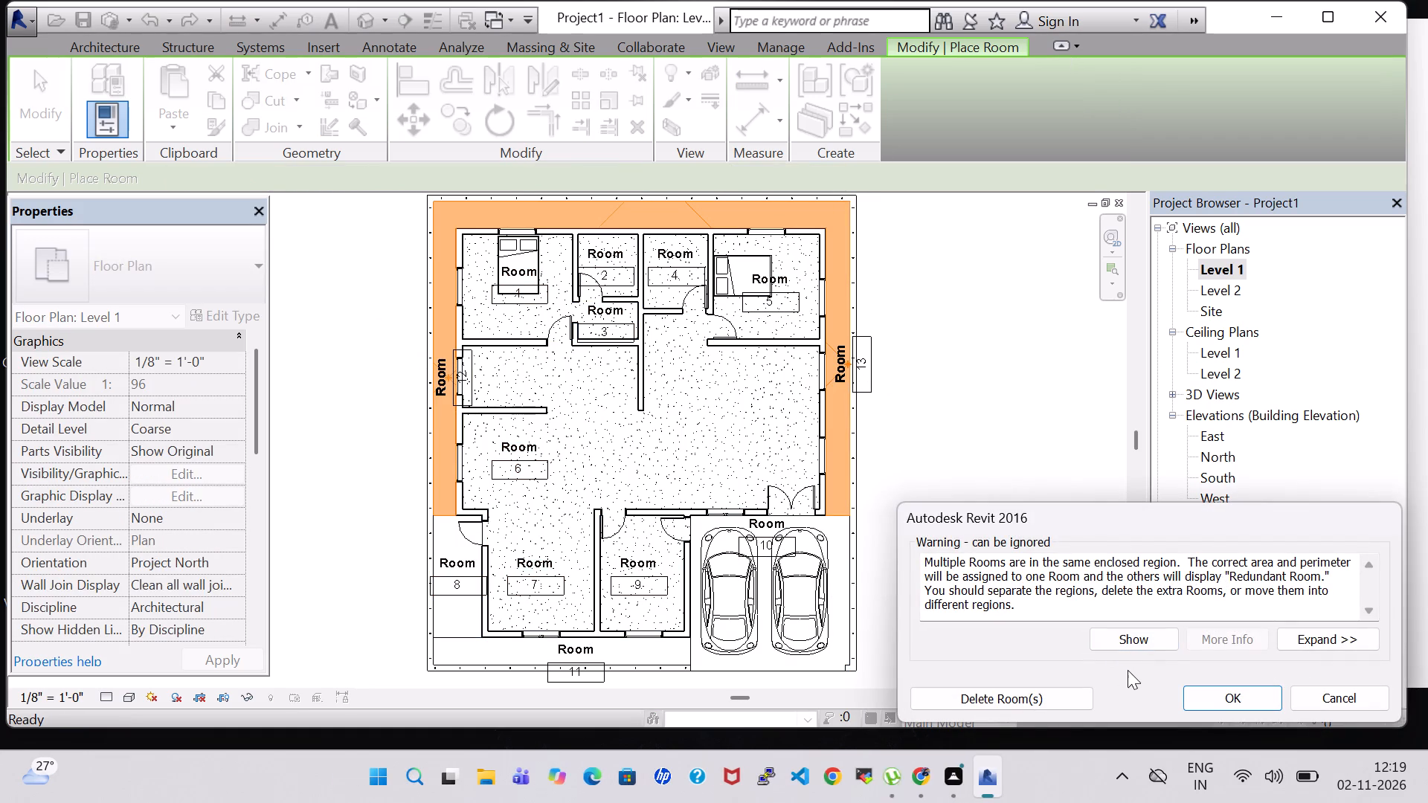
click(1237, 692)
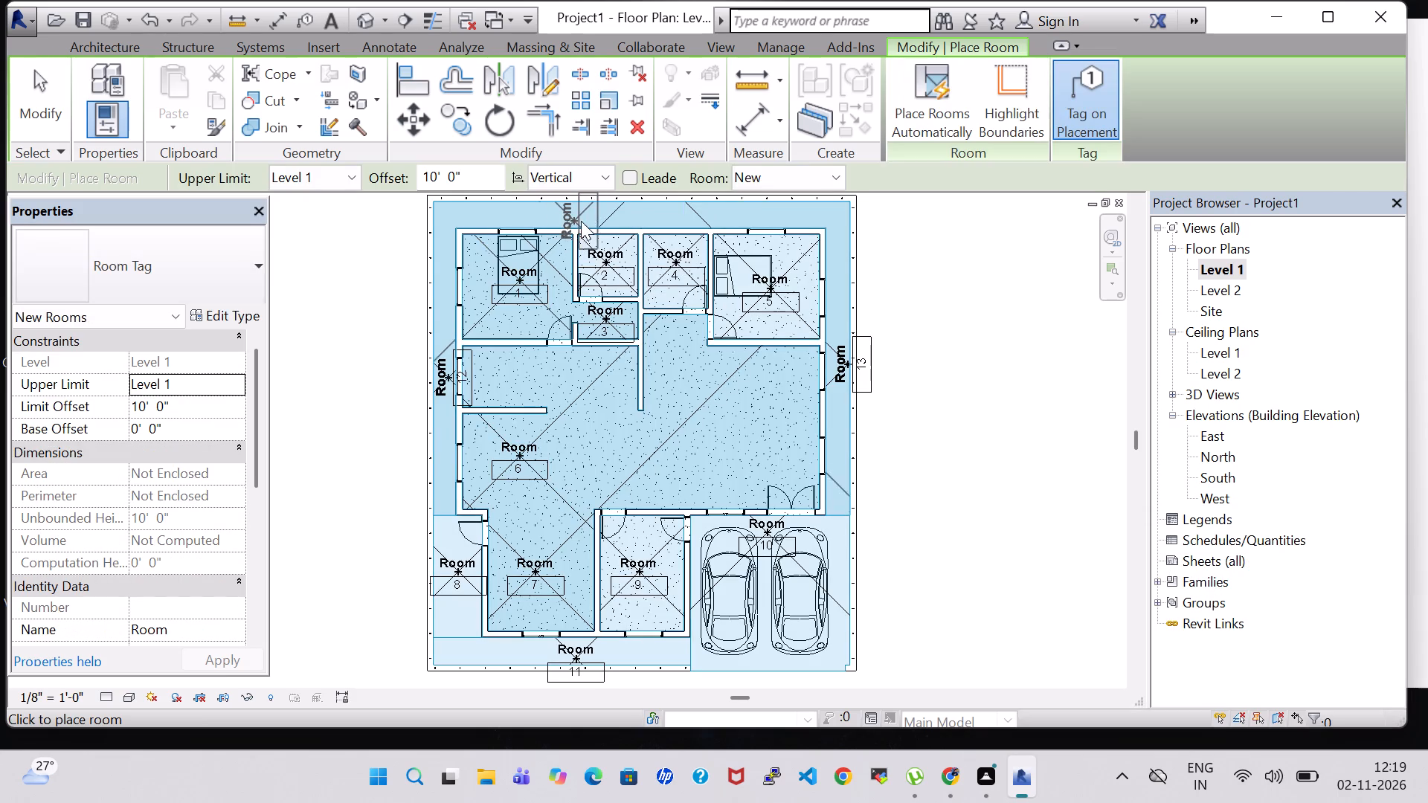
Place a room with a horizontal tag in the strip between the house's north wall and the boundary wall.
key(space)
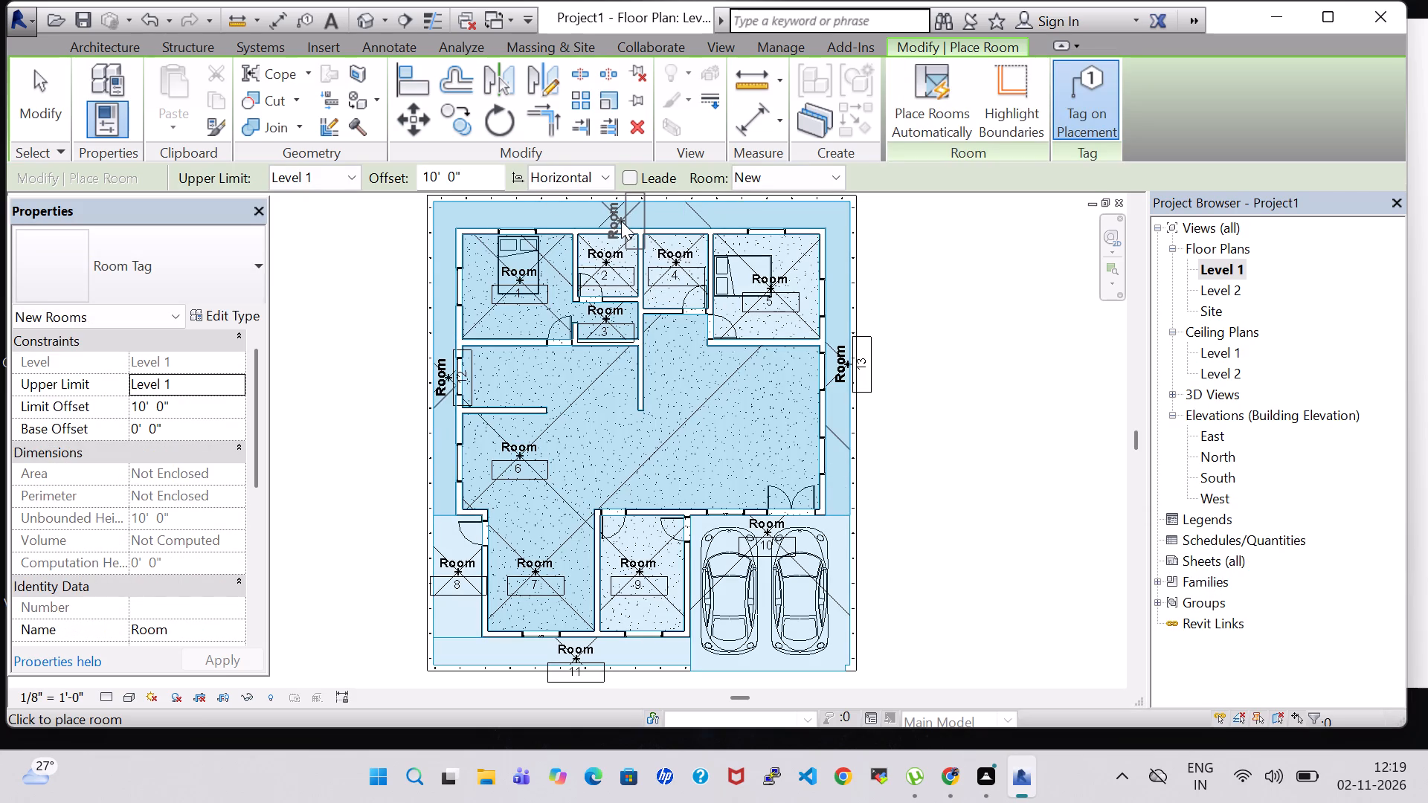
click(621, 221)
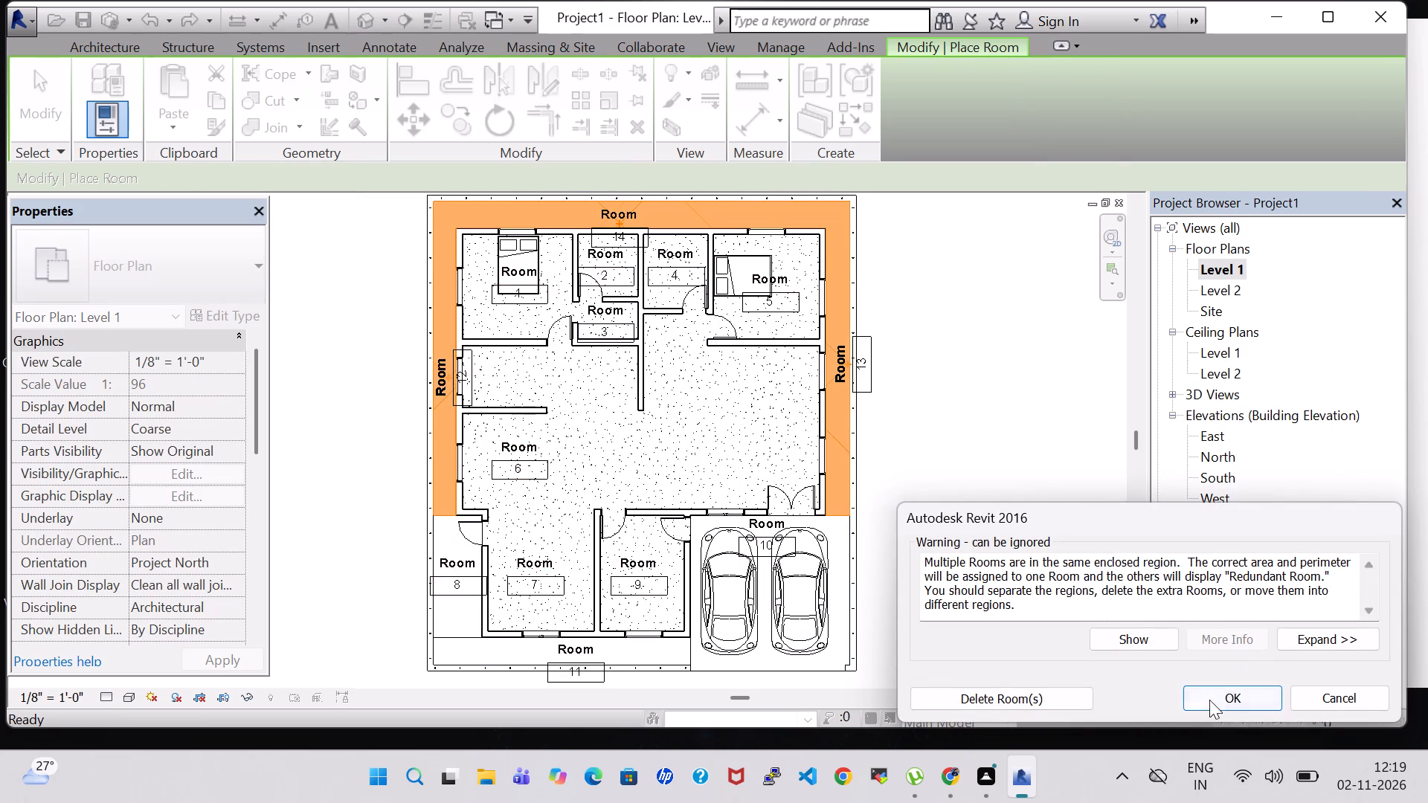
click(1208, 702)
key(Escape)
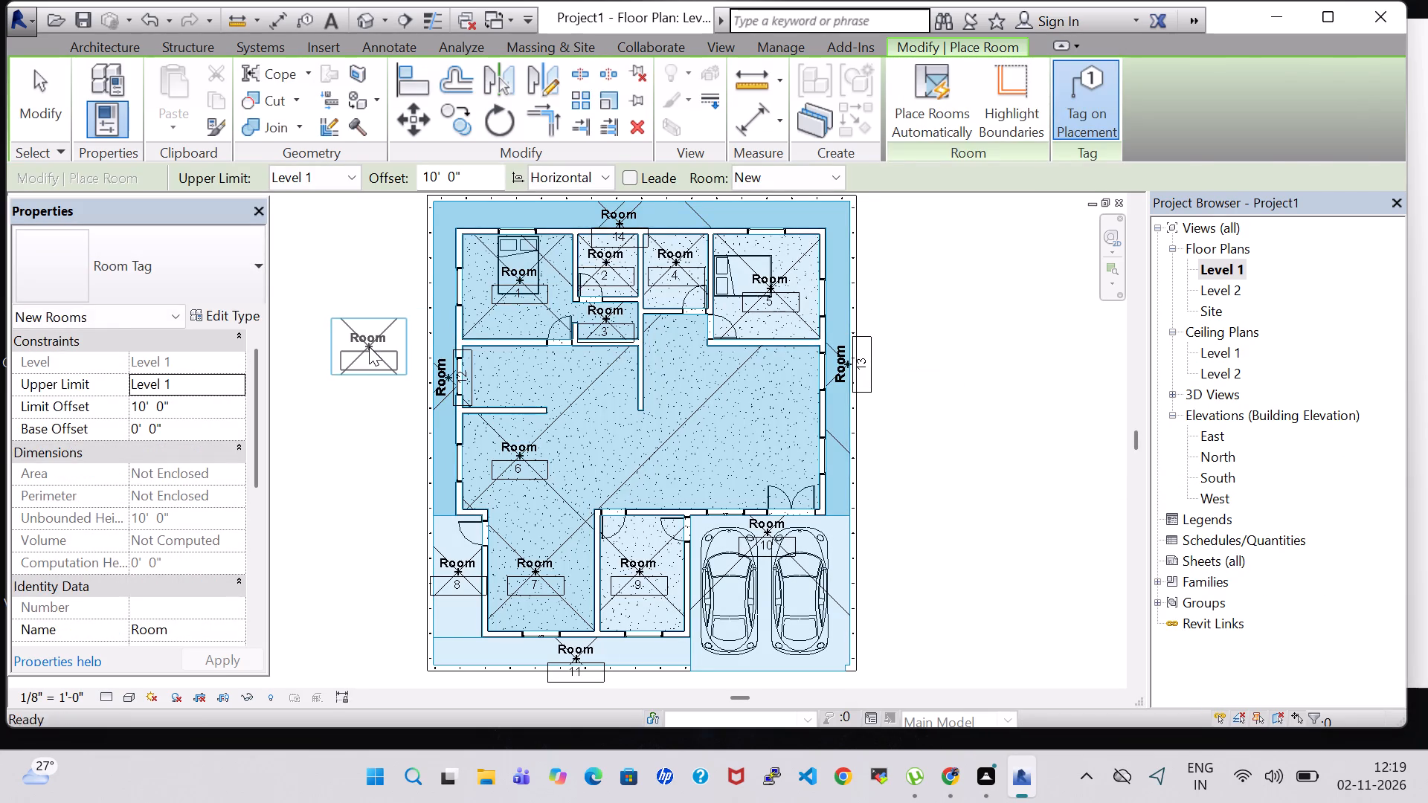
key(Escape)
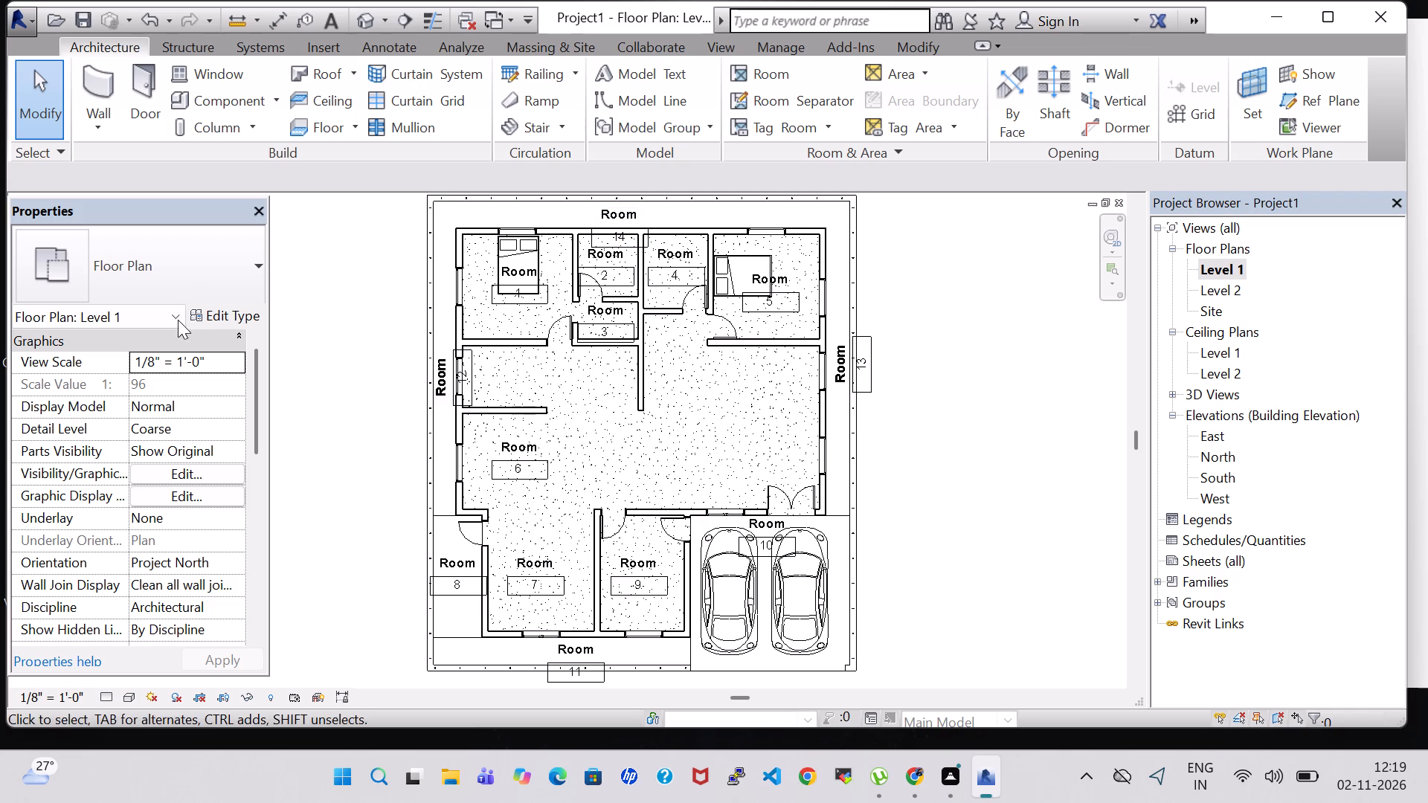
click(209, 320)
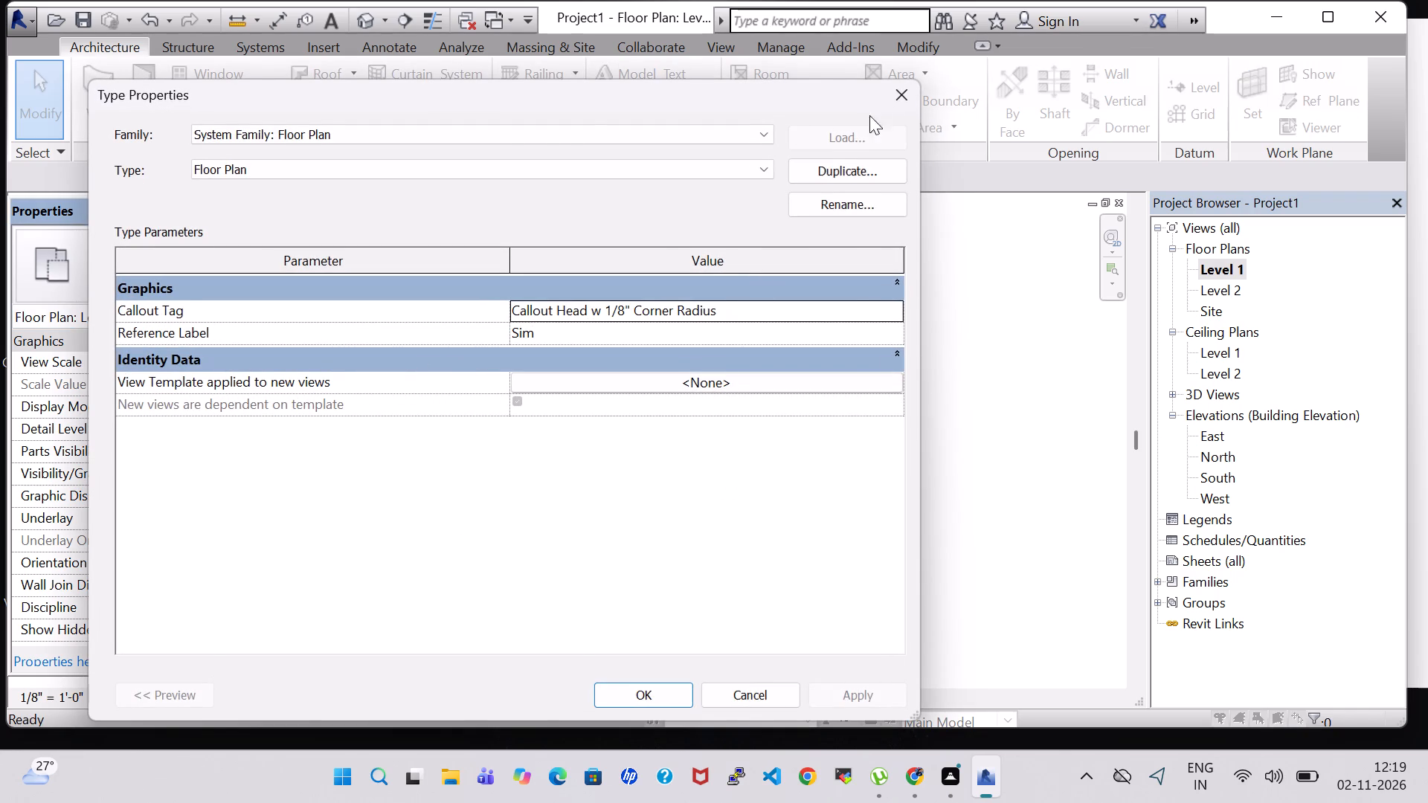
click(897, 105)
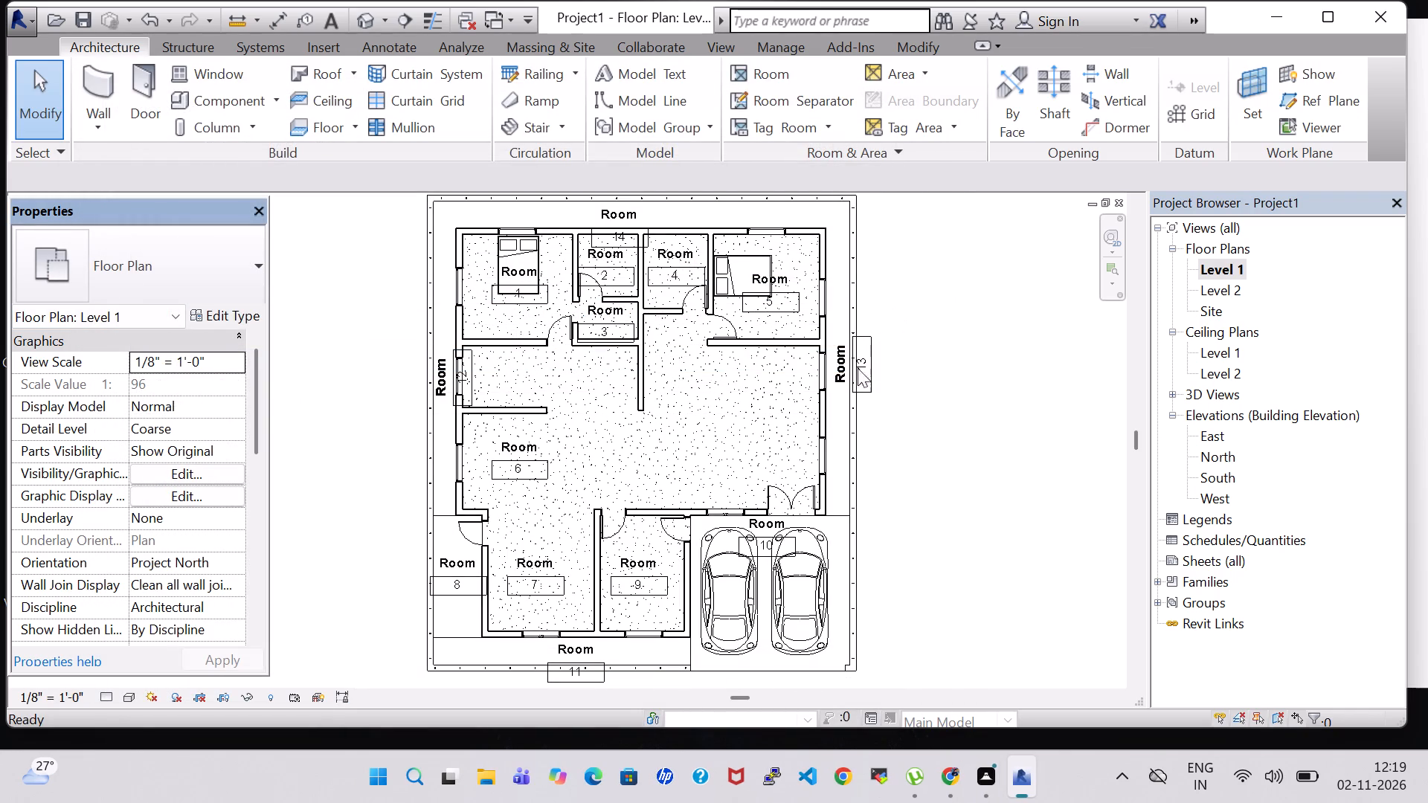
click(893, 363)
Turn off the room number display in the Room Tag type's properties.
click(837, 364)
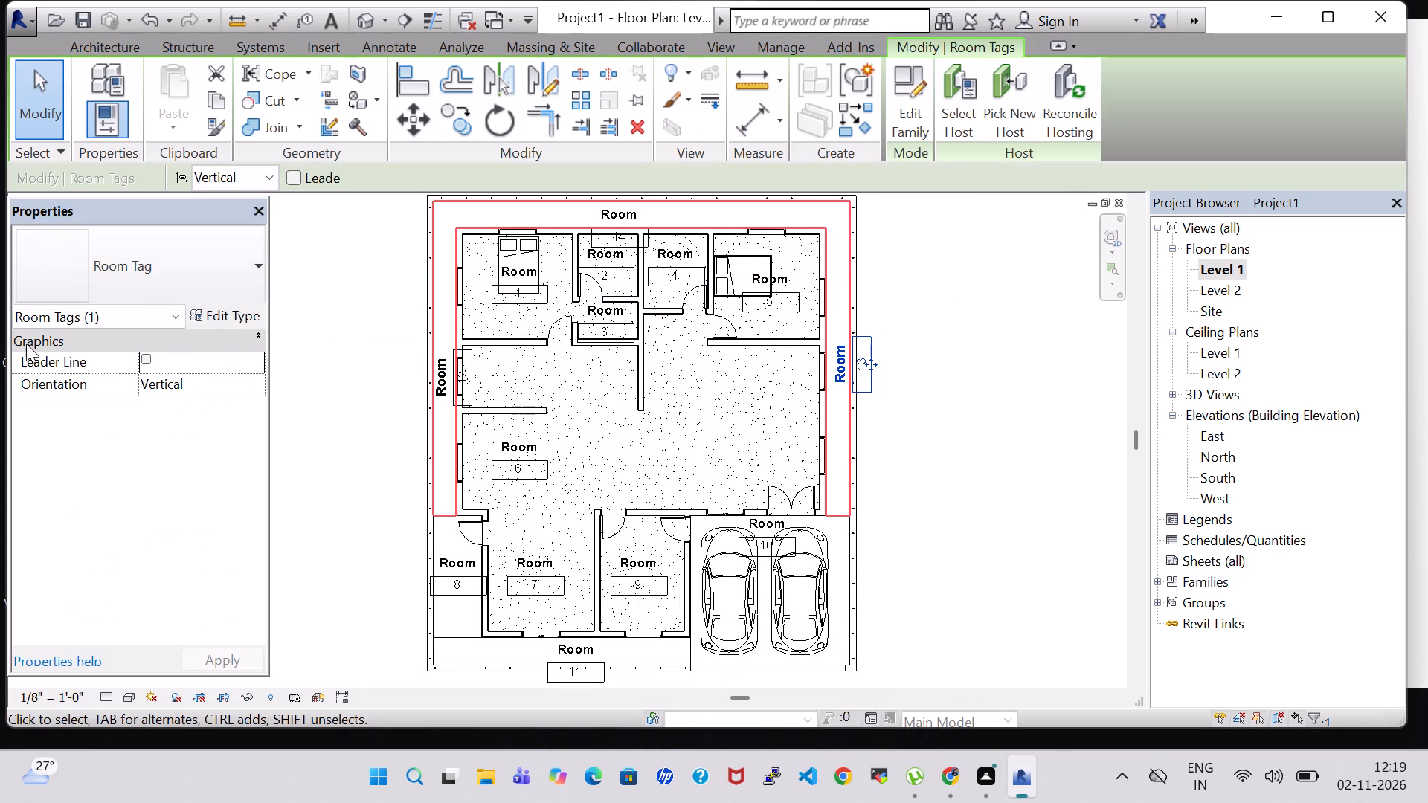
click(232, 316)
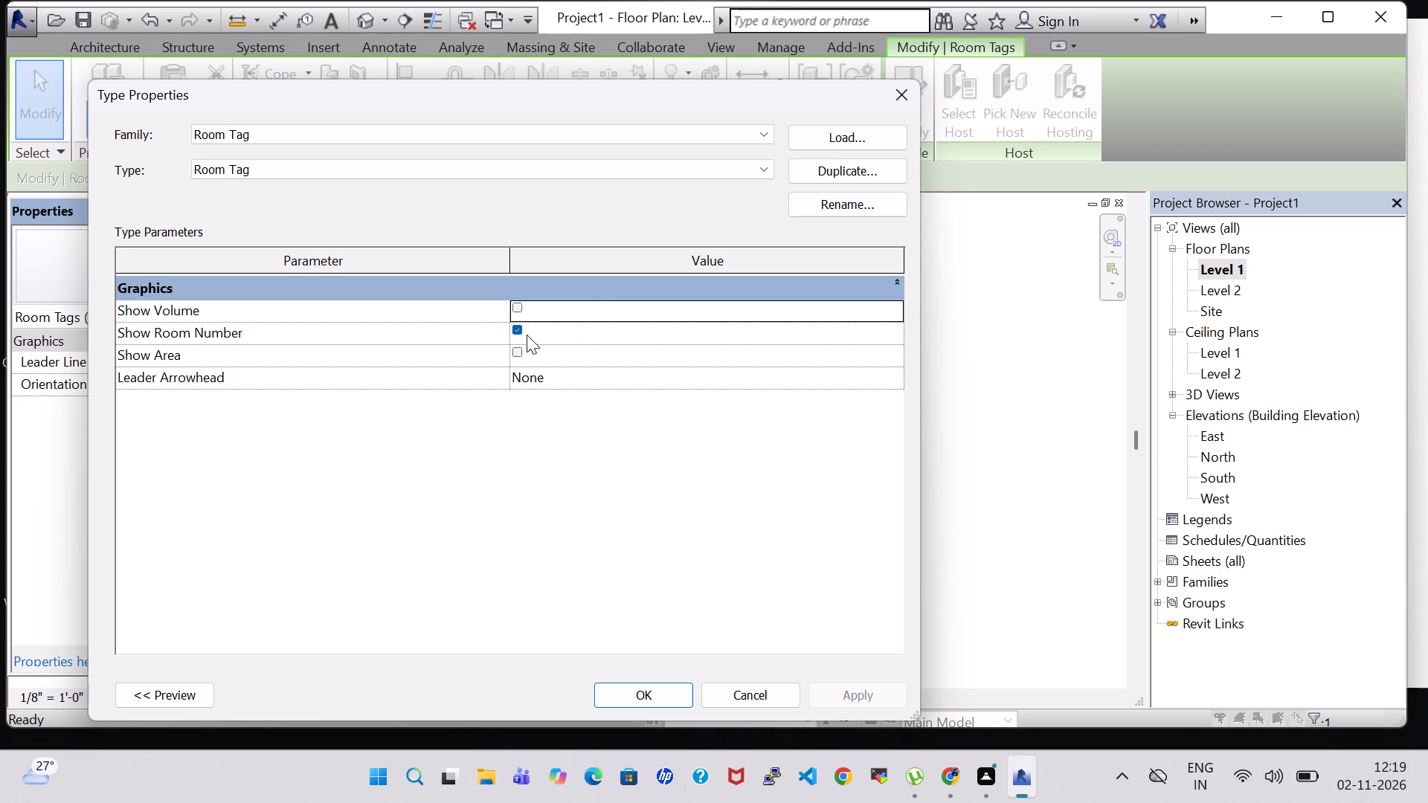
click(515, 332)
click(878, 696)
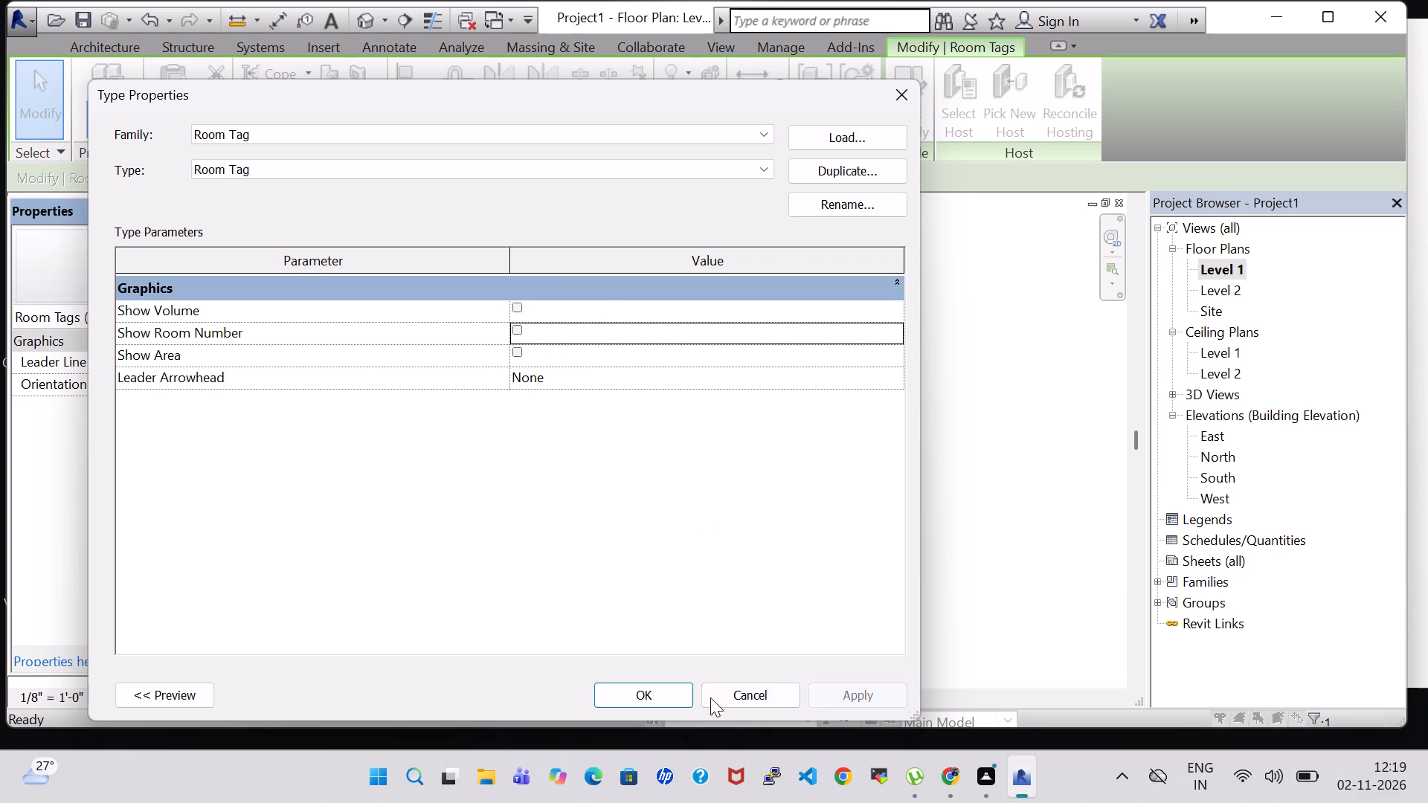
click(666, 693)
double_click(969, 456)
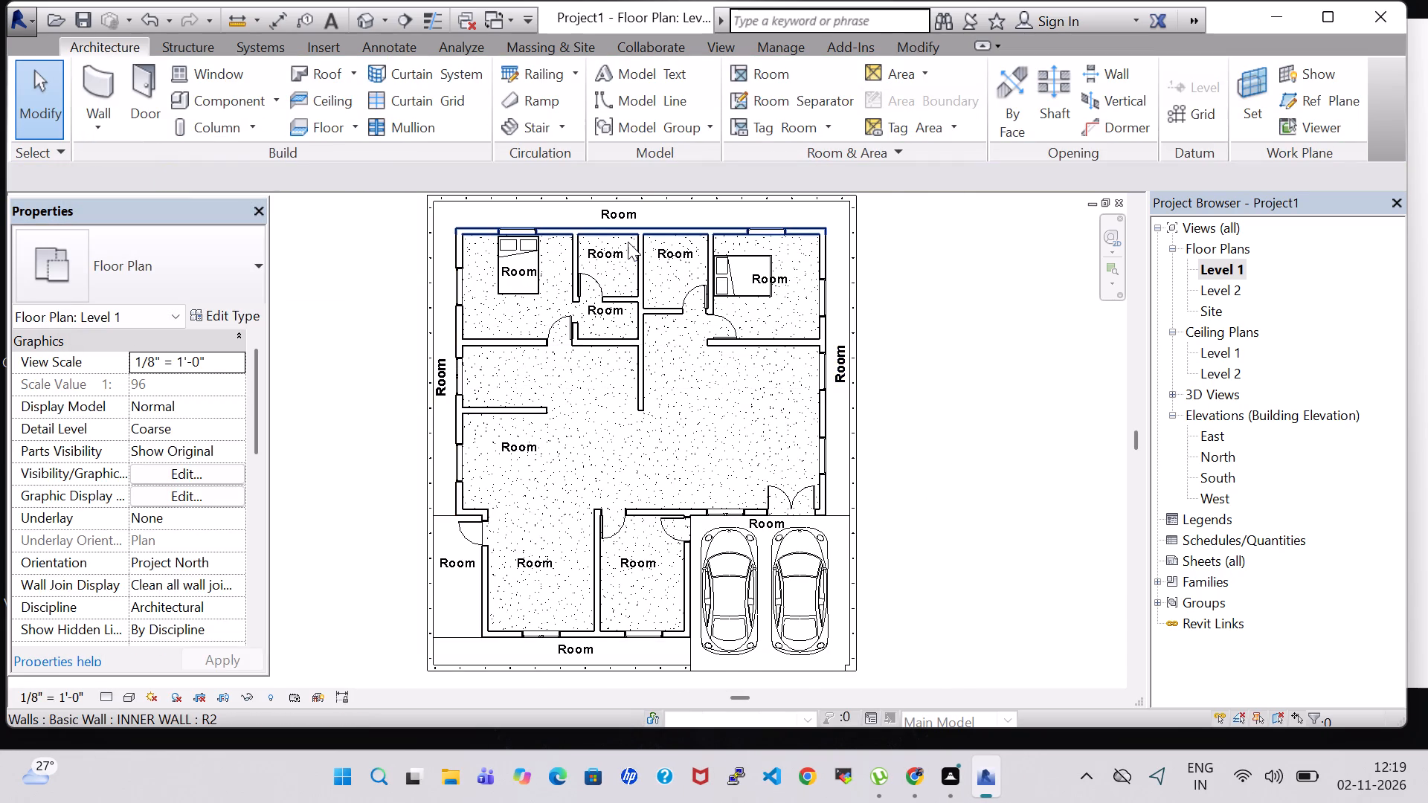
Rename the room in the strip between the house's north wall and the boundary wall as SETBACK.
scroll(628, 242, up, 1)
middle_drag(634, 454, 668, 515)
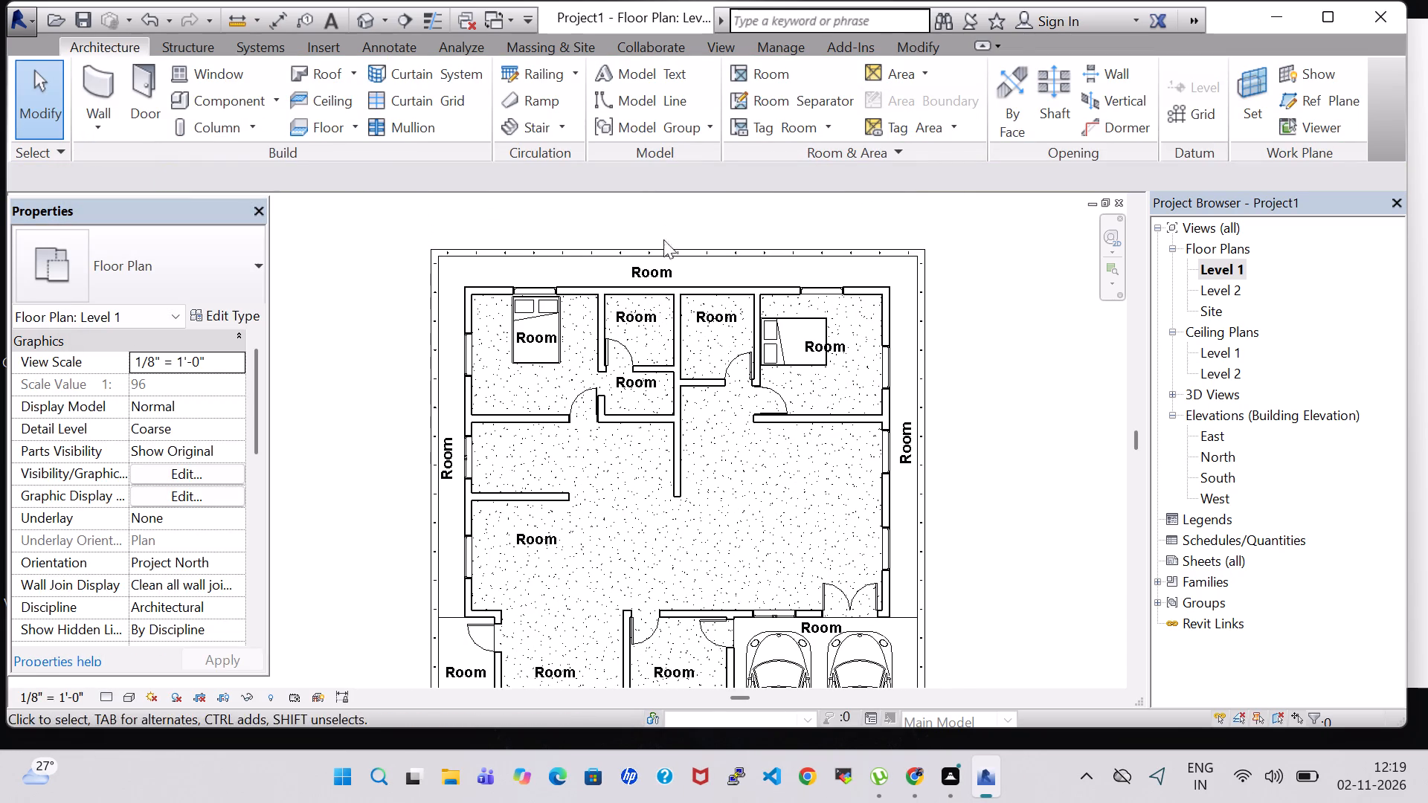
double_click(652, 272)
key(BackSpace)
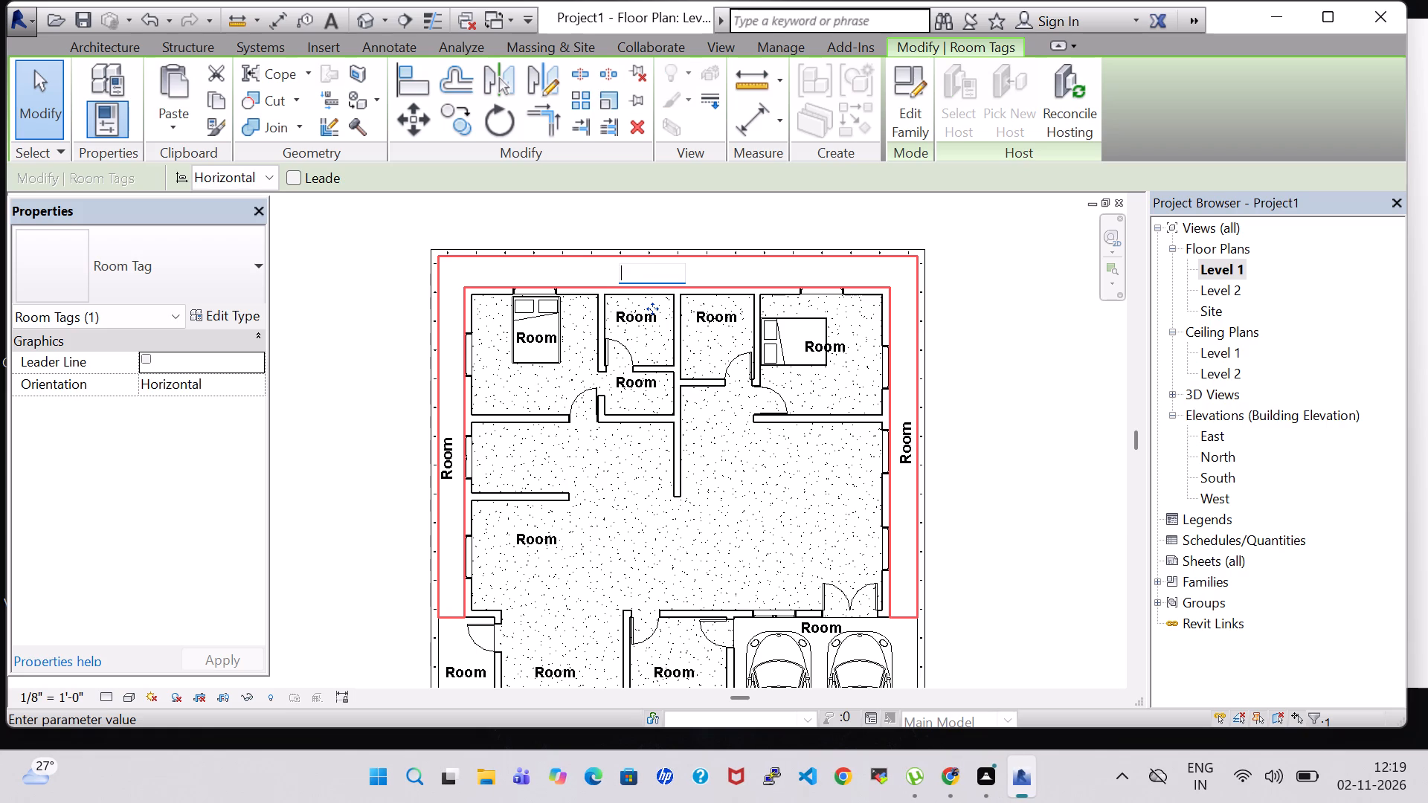
text(SET)
text(BACK)
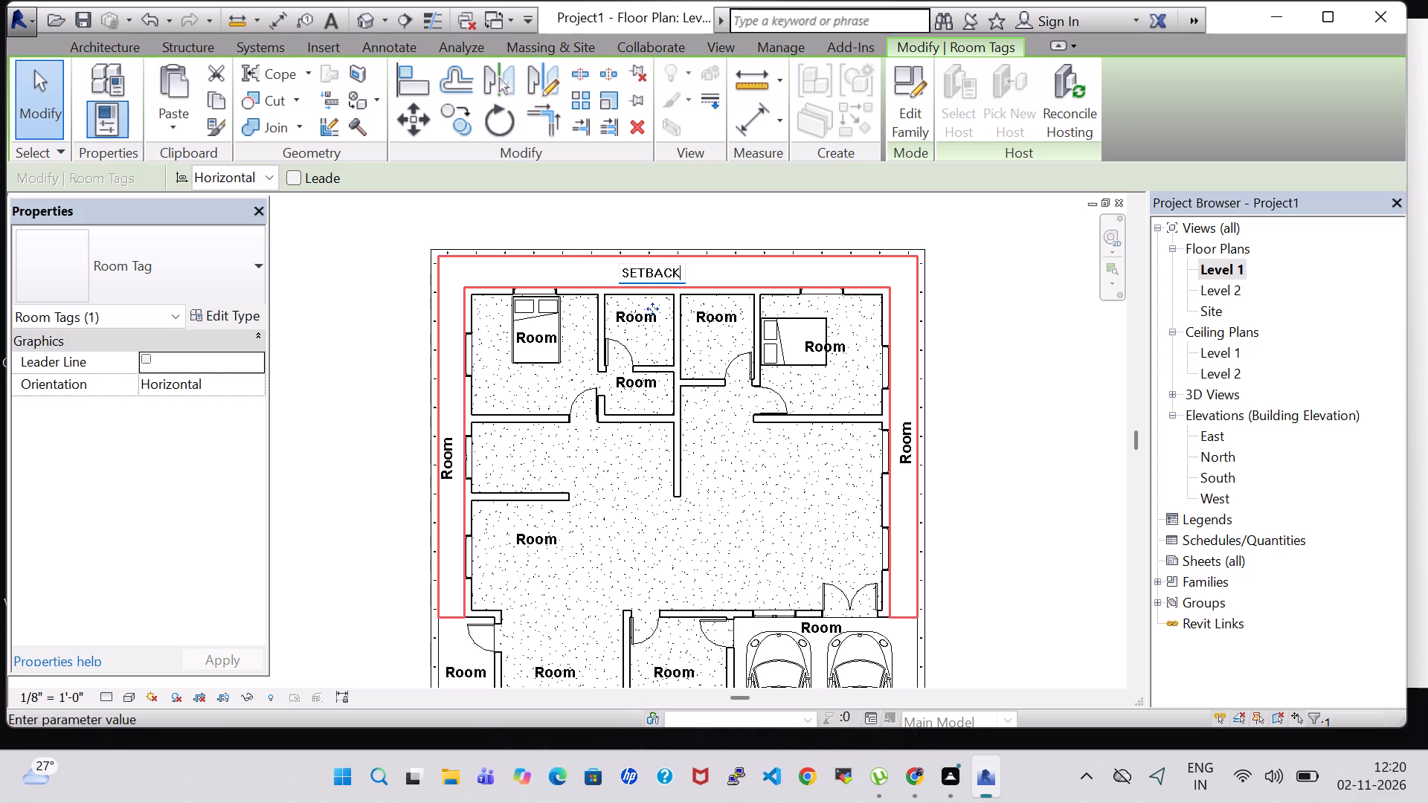
key(Return)
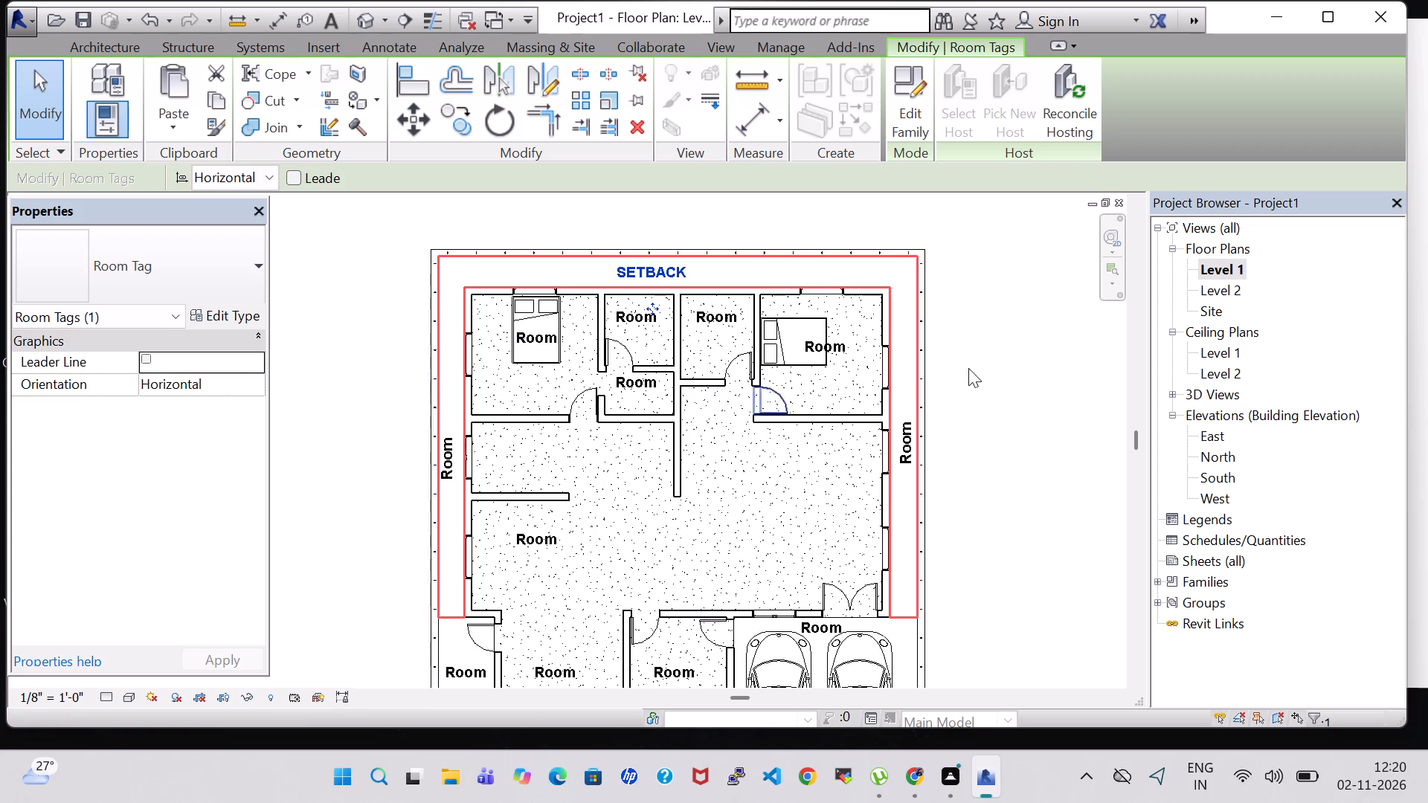
Rename the room tagged in the east strip between the house and the boundary wall as SETBACK.
double_click(903, 444)
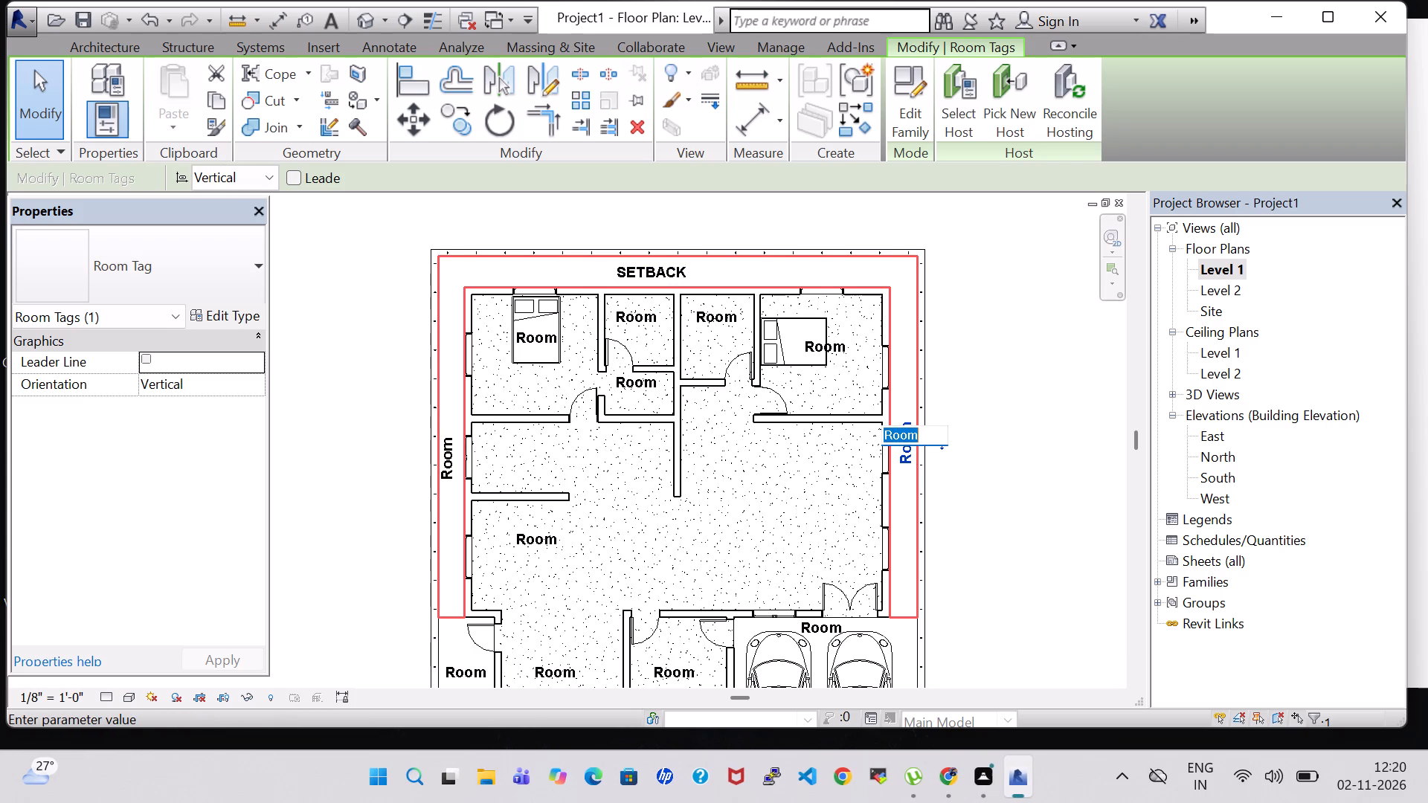
key(BackSpace)
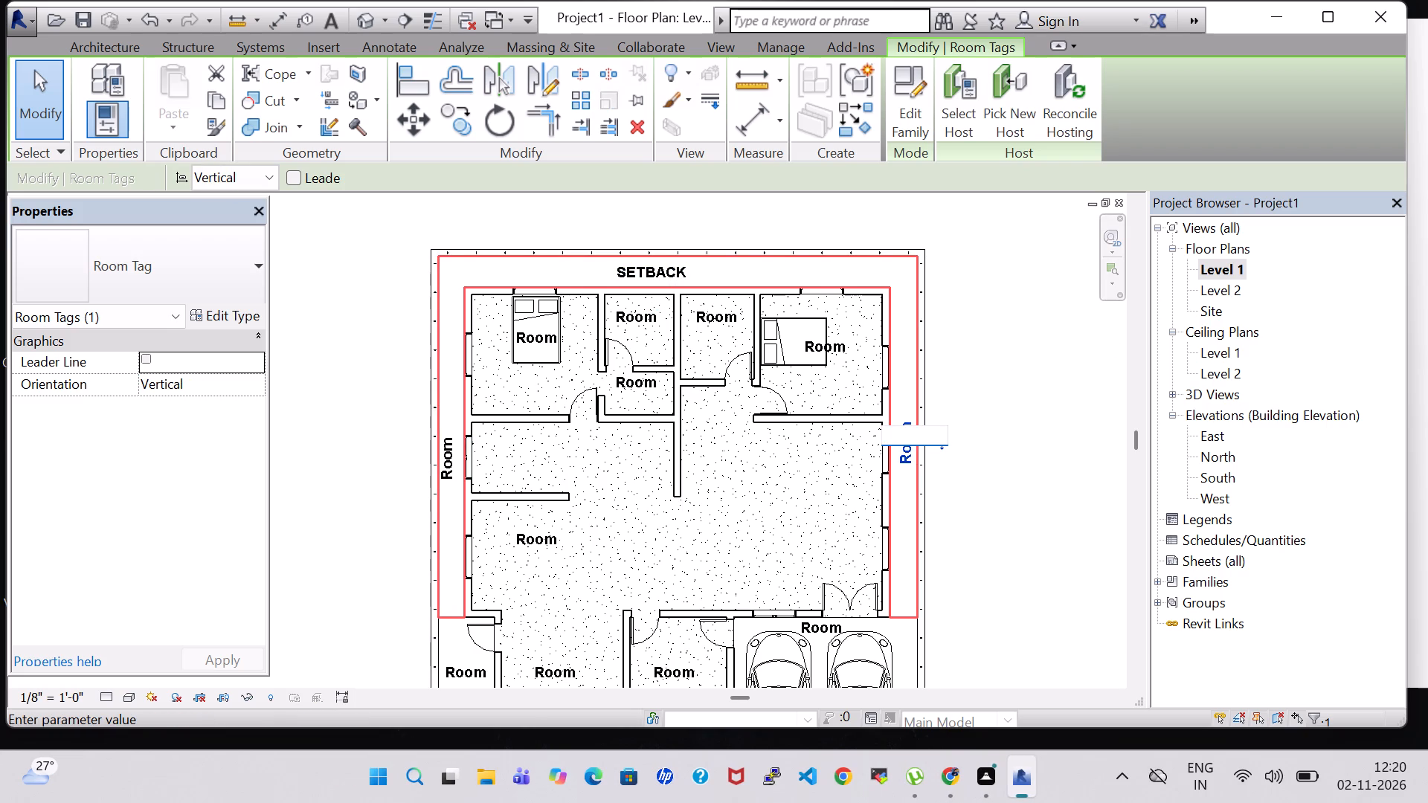
text(SETBACK)
key(Return)
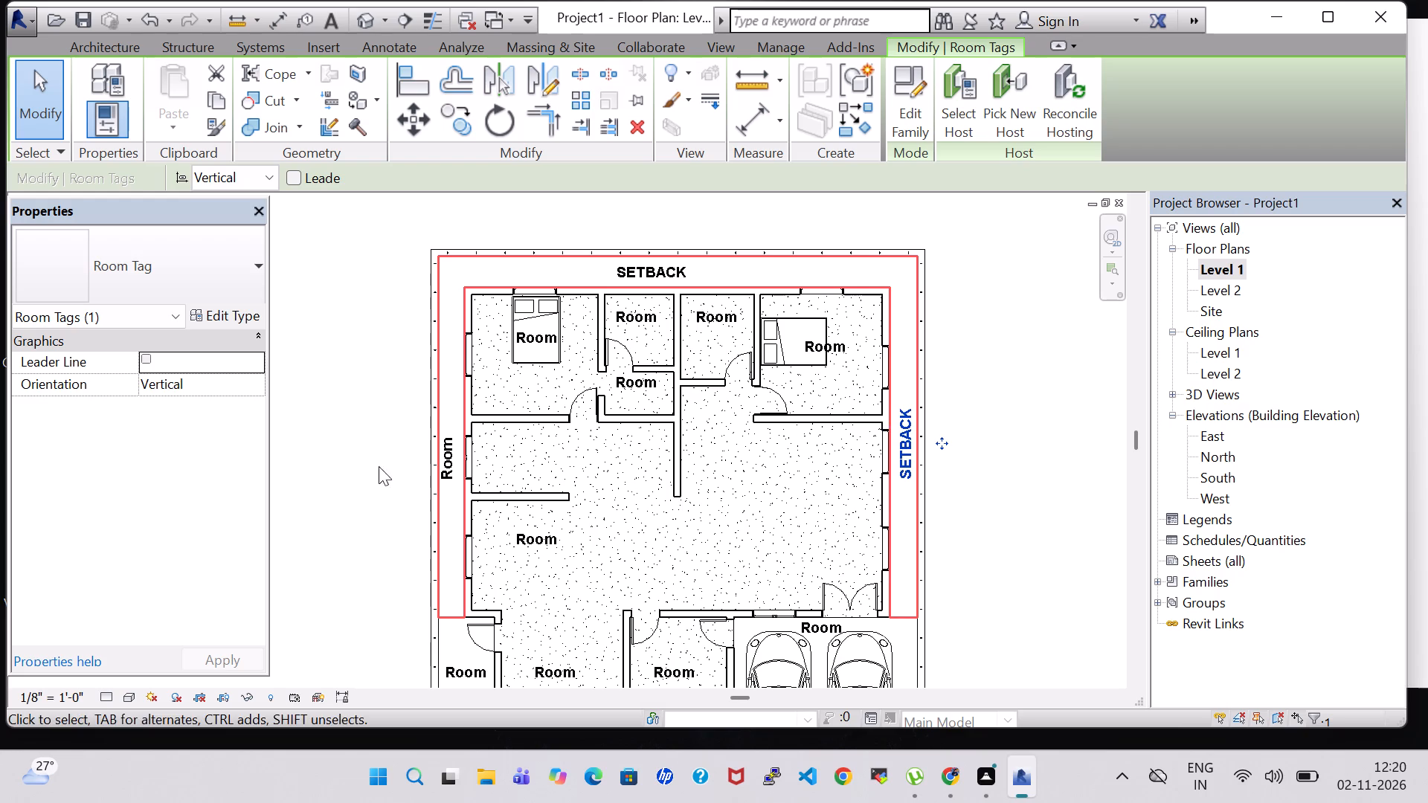
Rename the room tagged in the west strip as SETBACK and nudge its vertical tag slightly east.
click(448, 457)
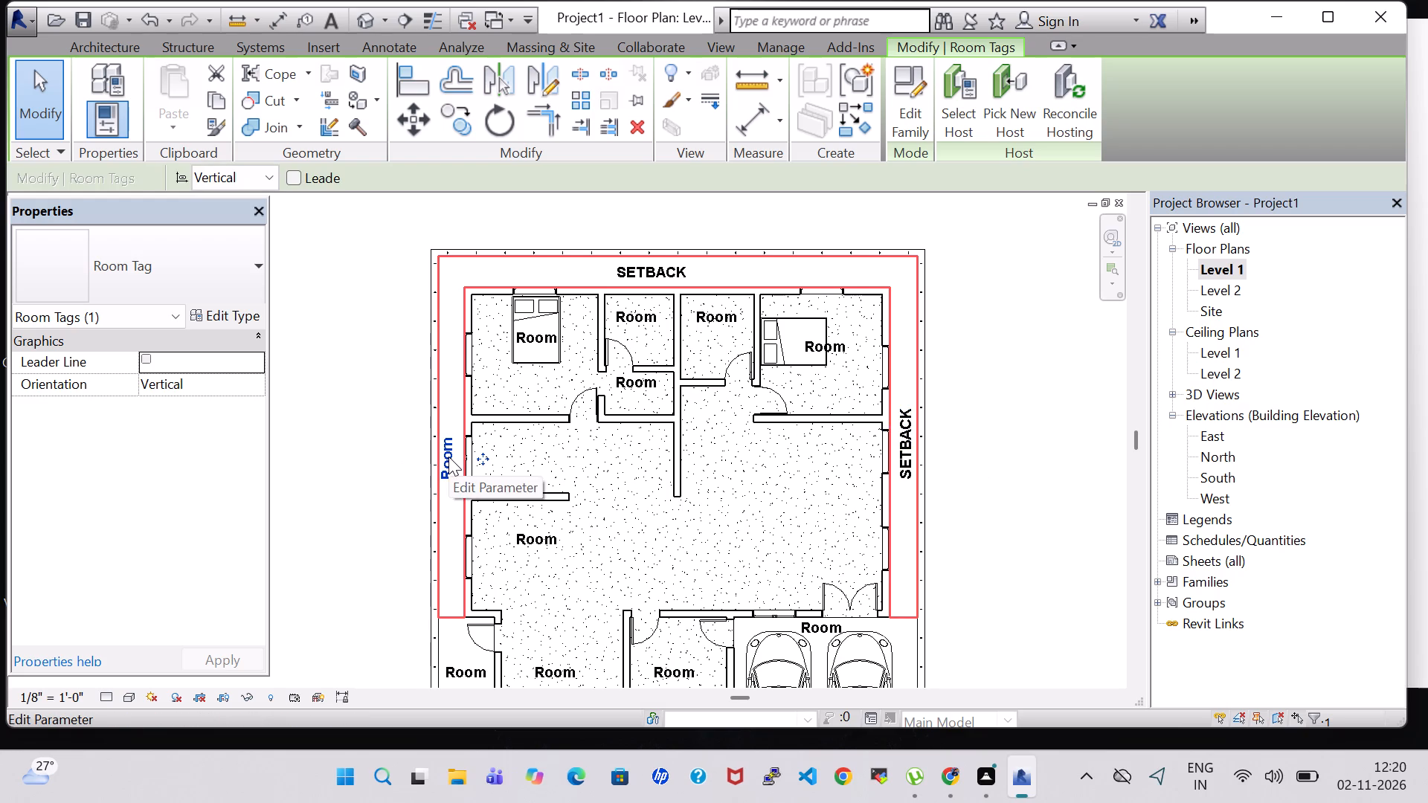
click(448, 457)
key(BackSpace)
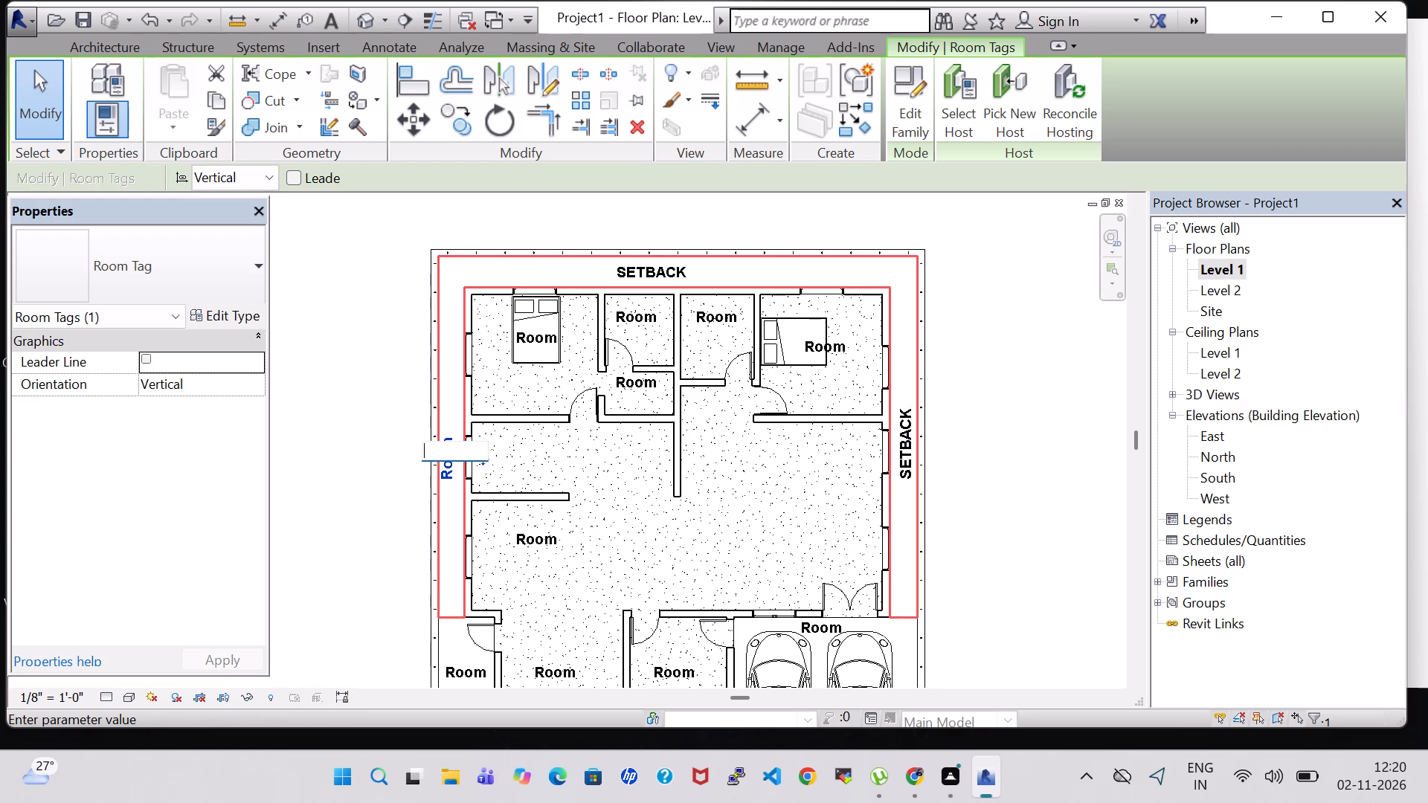
text(SETBAC)
key(k)
key(Return)
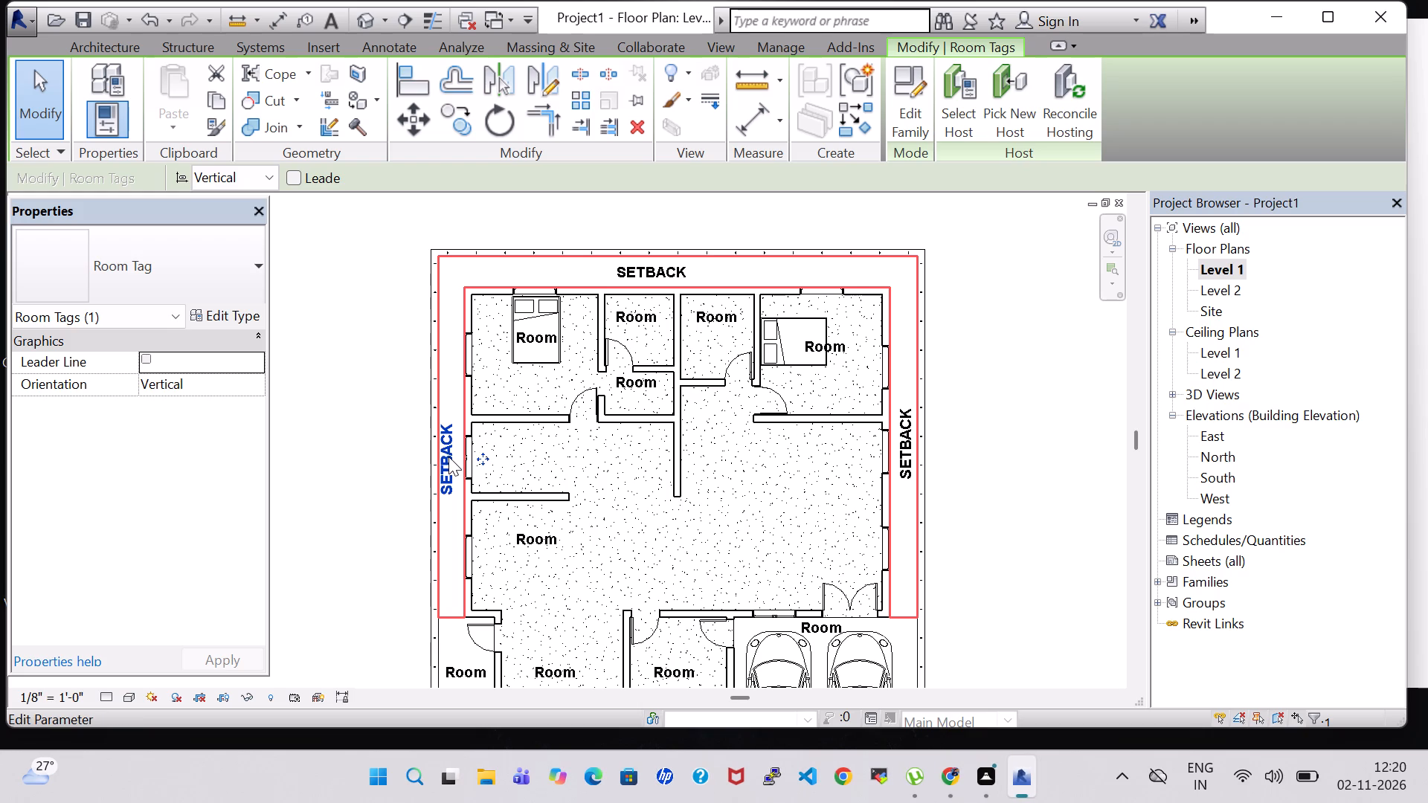
key(Right)
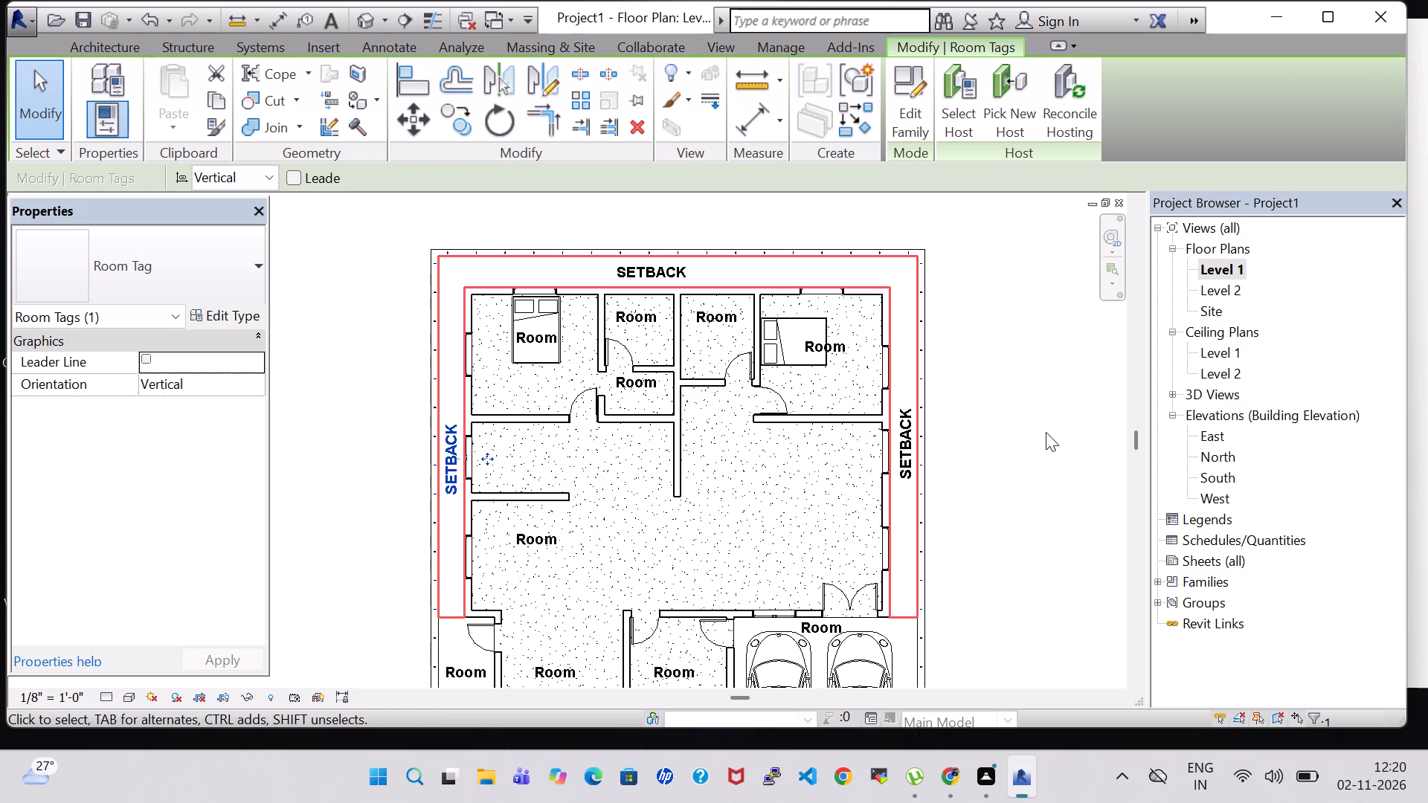
click(987, 454)
Rename the room in the strip south of the house, along the boundary wall, as SETBACK.
middle_drag(987, 454, 974, 401)
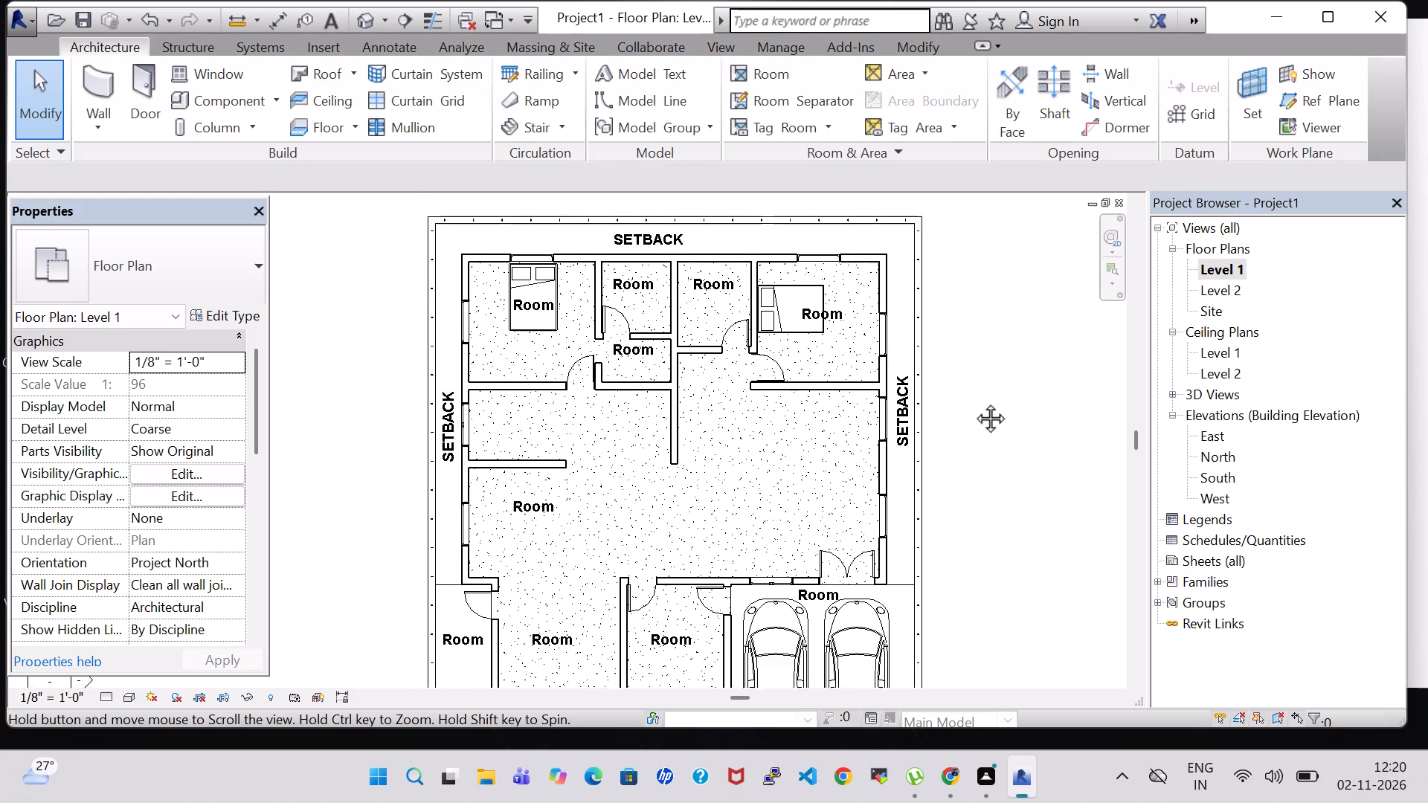
middle_drag(974, 401, 962, 379)
middle_drag(713, 569, 710, 412)
middle_click(710, 412)
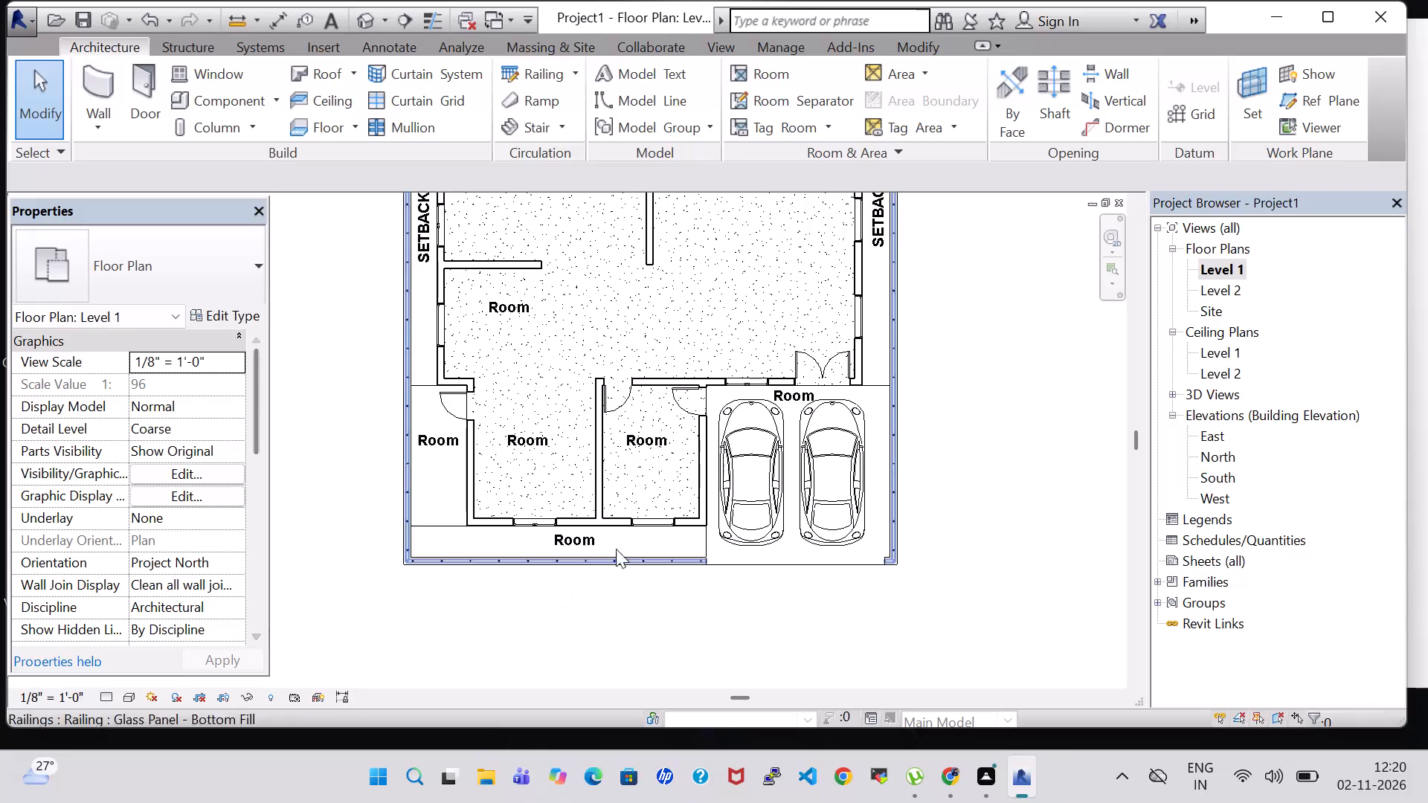
click(570, 537)
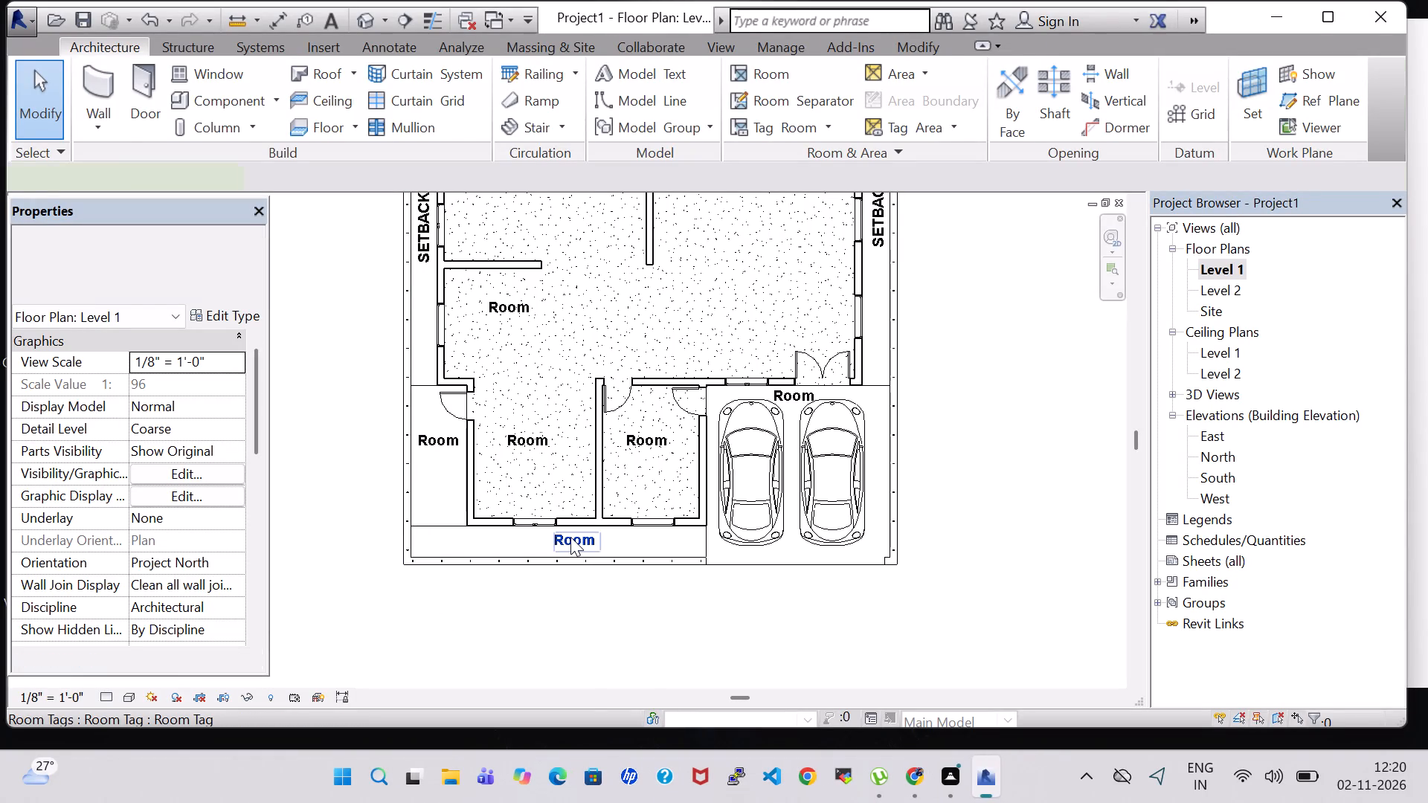
double_click(570, 537)
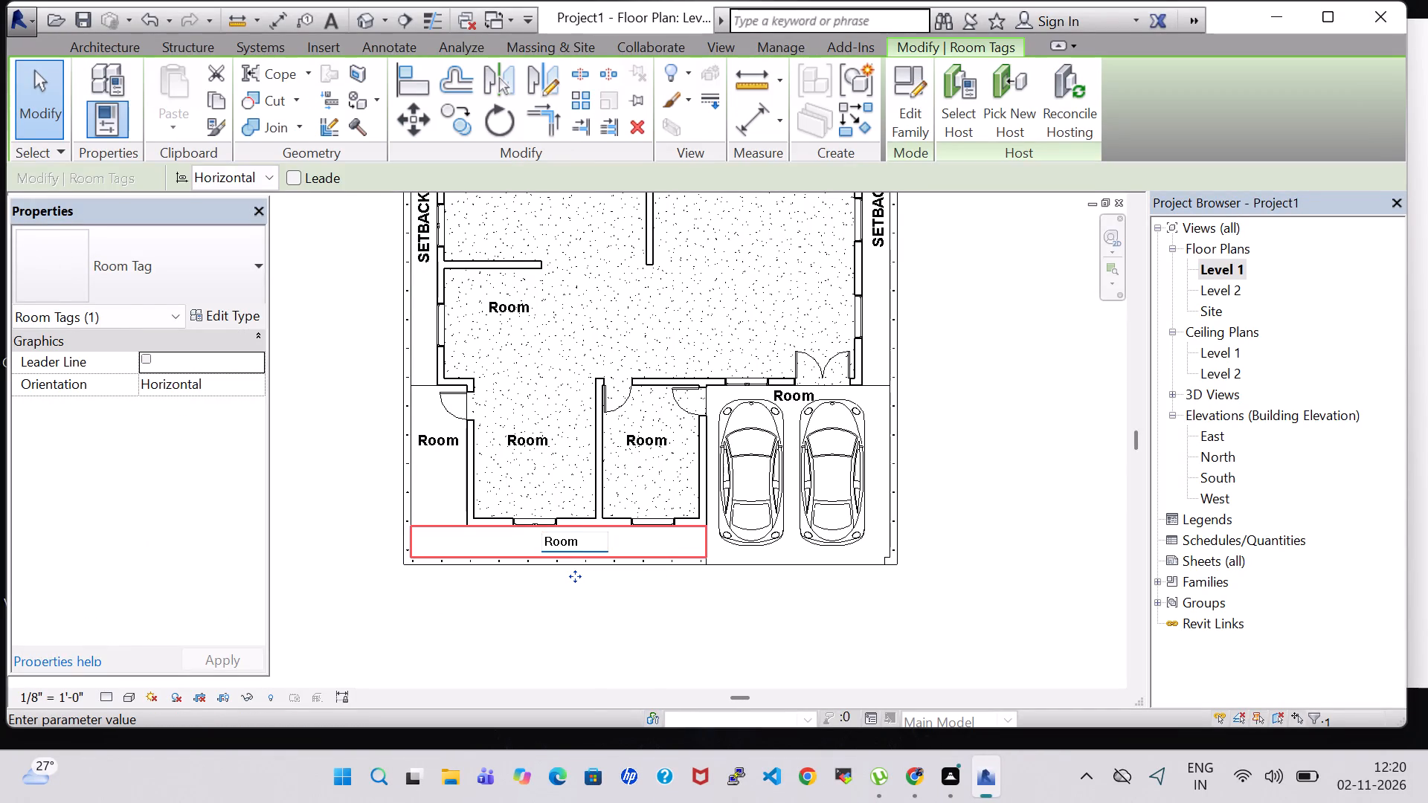
key(Right)
key(BackSpace)
key(BackSpace)
key(BackSpace)
key(BackSpace)
text(SETBACK)
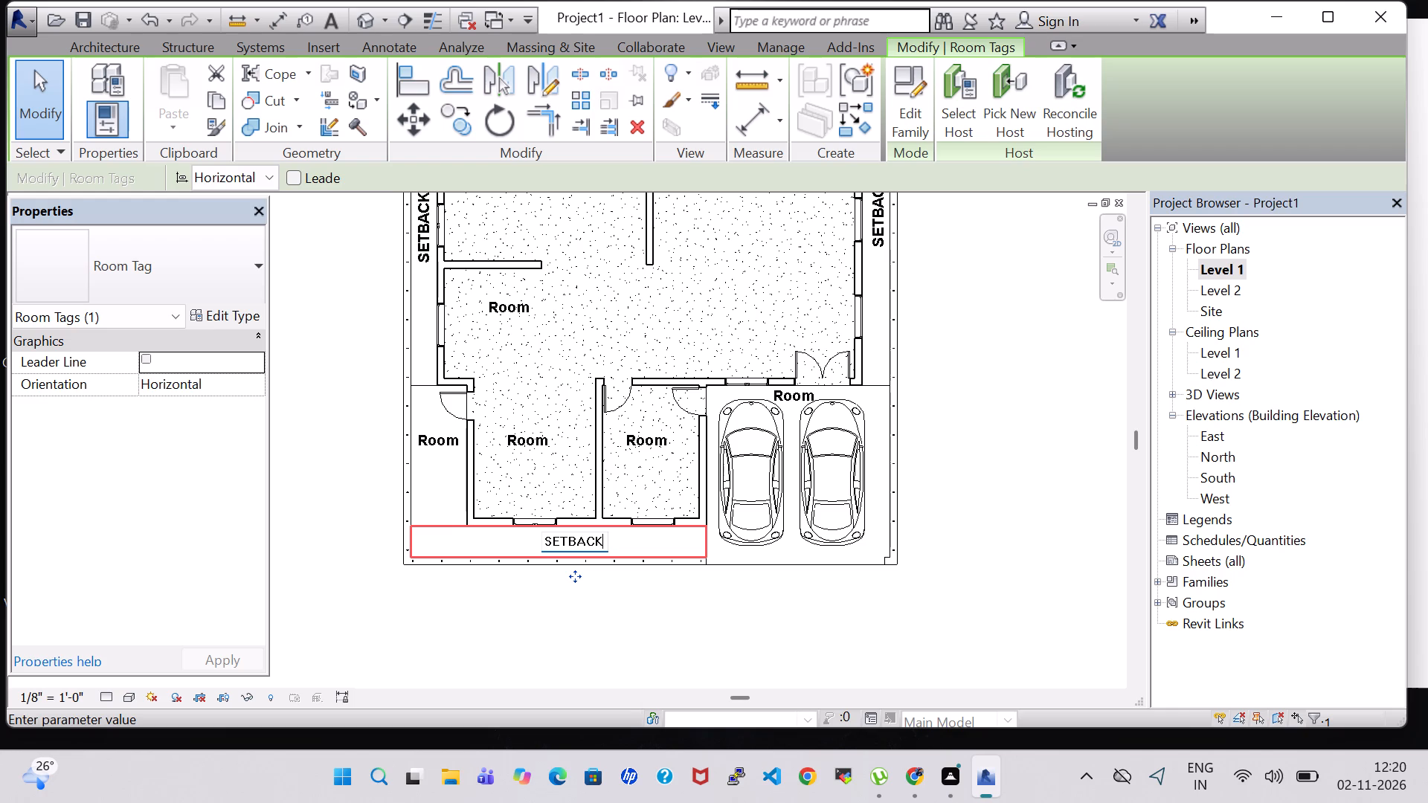
key(Return)
click(1000, 463)
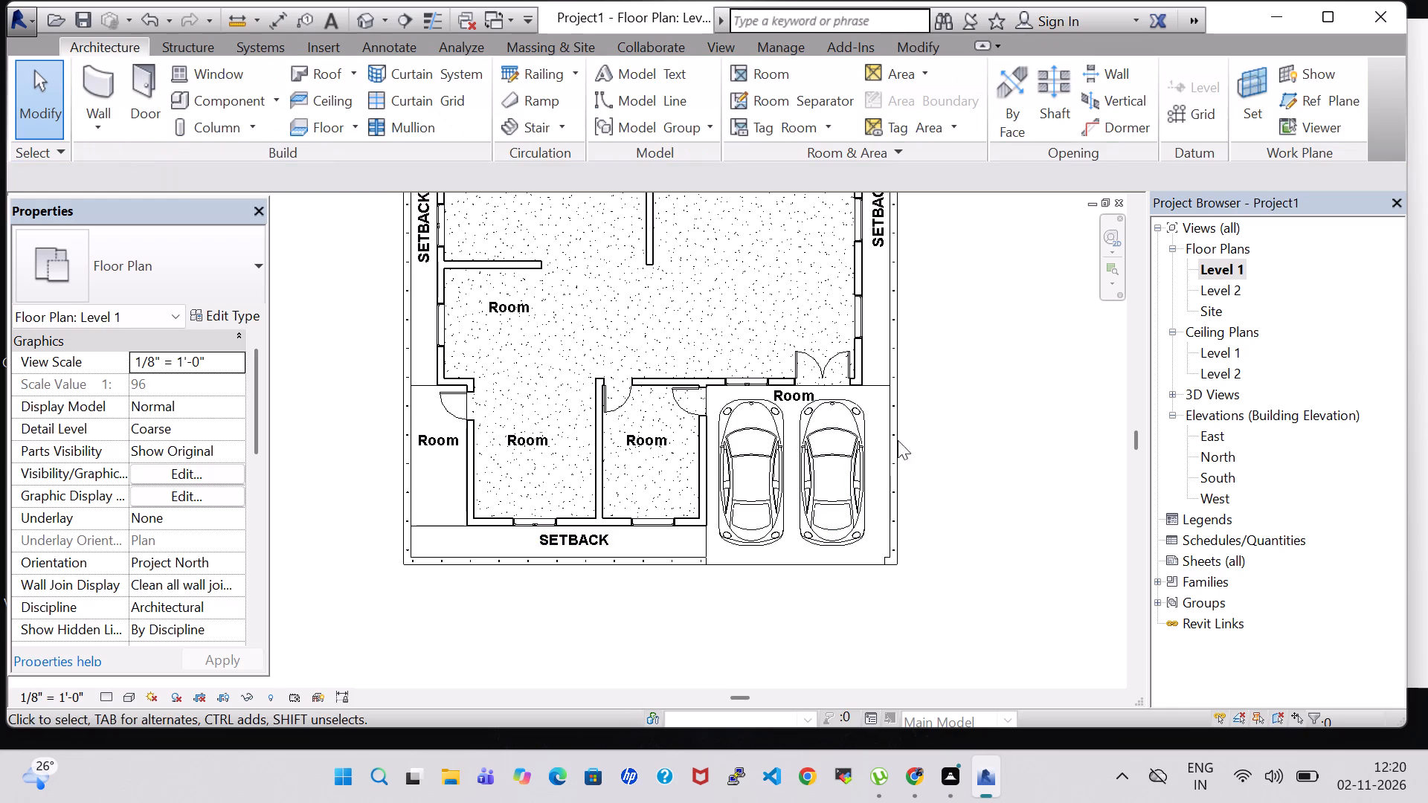
Rename the room in the two-car parking area as PARKING.
click(800, 402)
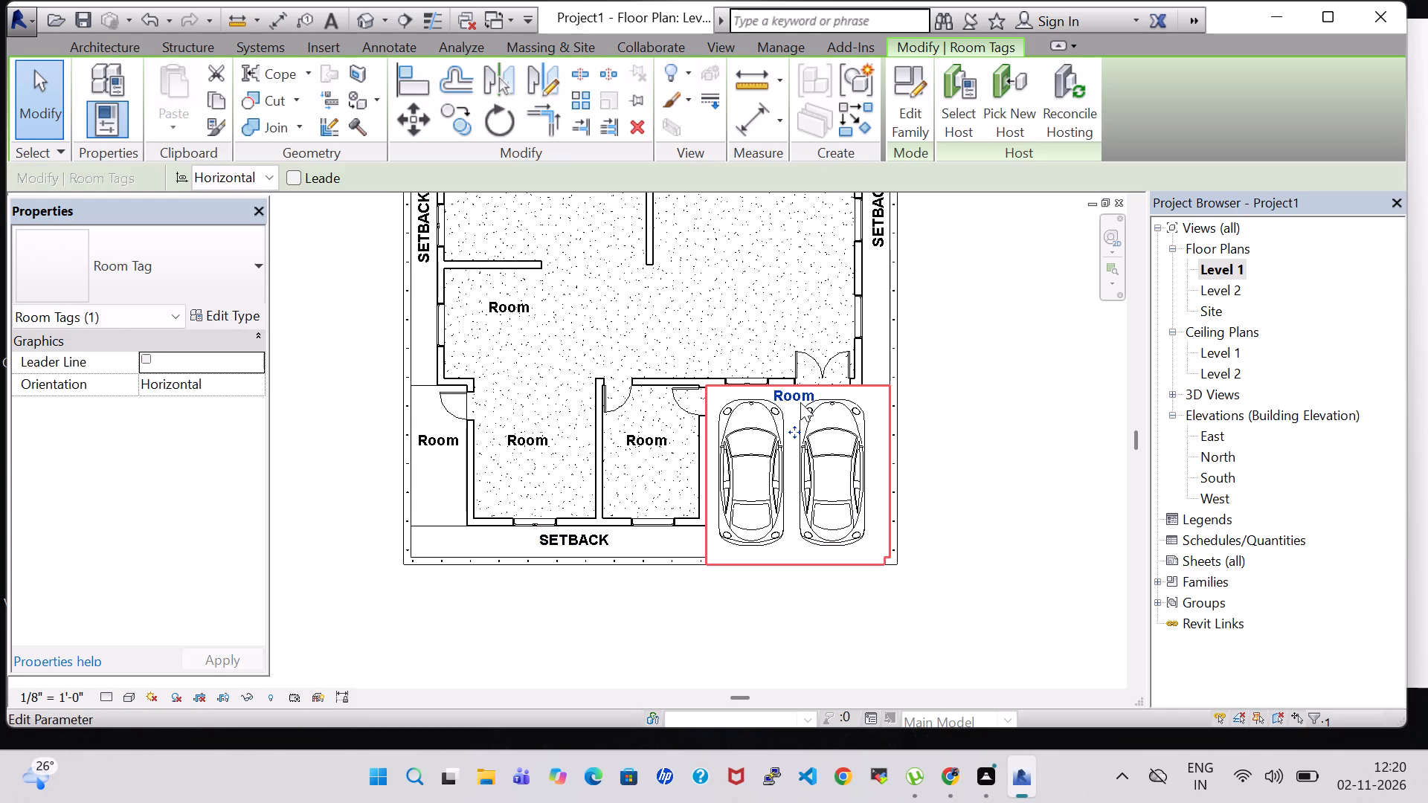
click(953, 390)
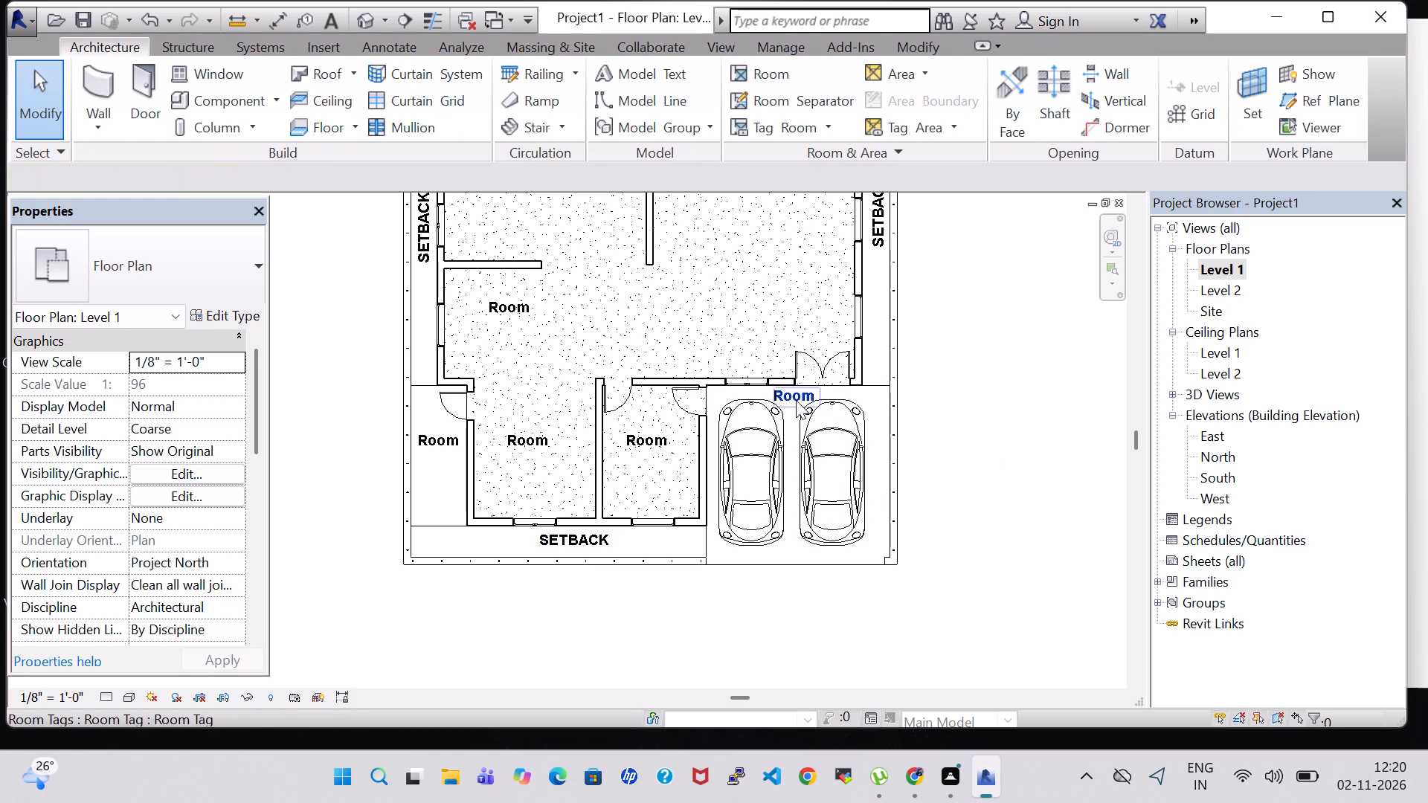
click(796, 400)
double_click(796, 400)
key(BackSpace)
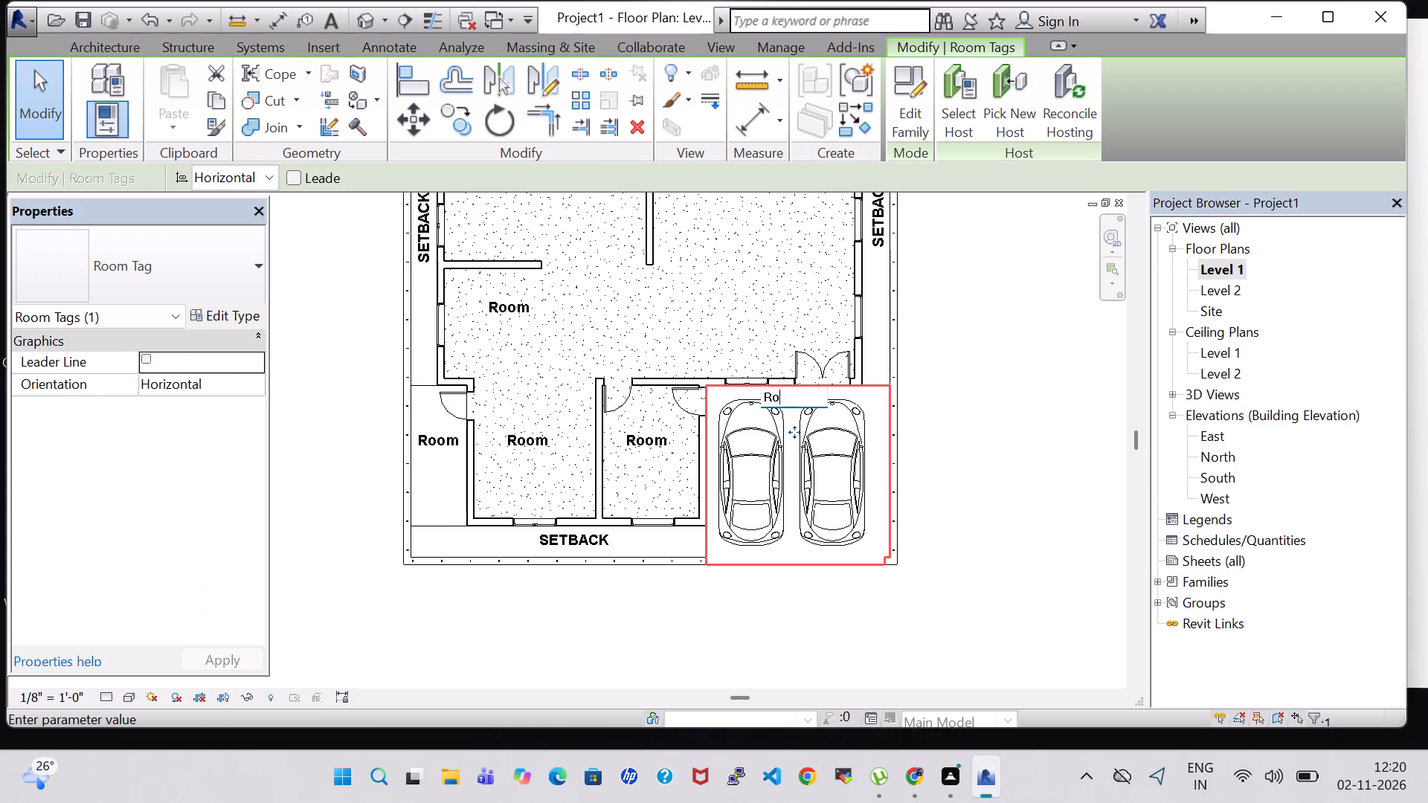
key(BackSpace)
key(BackSpace)
key(BackSpace)
text(PARKING)
key(Return)
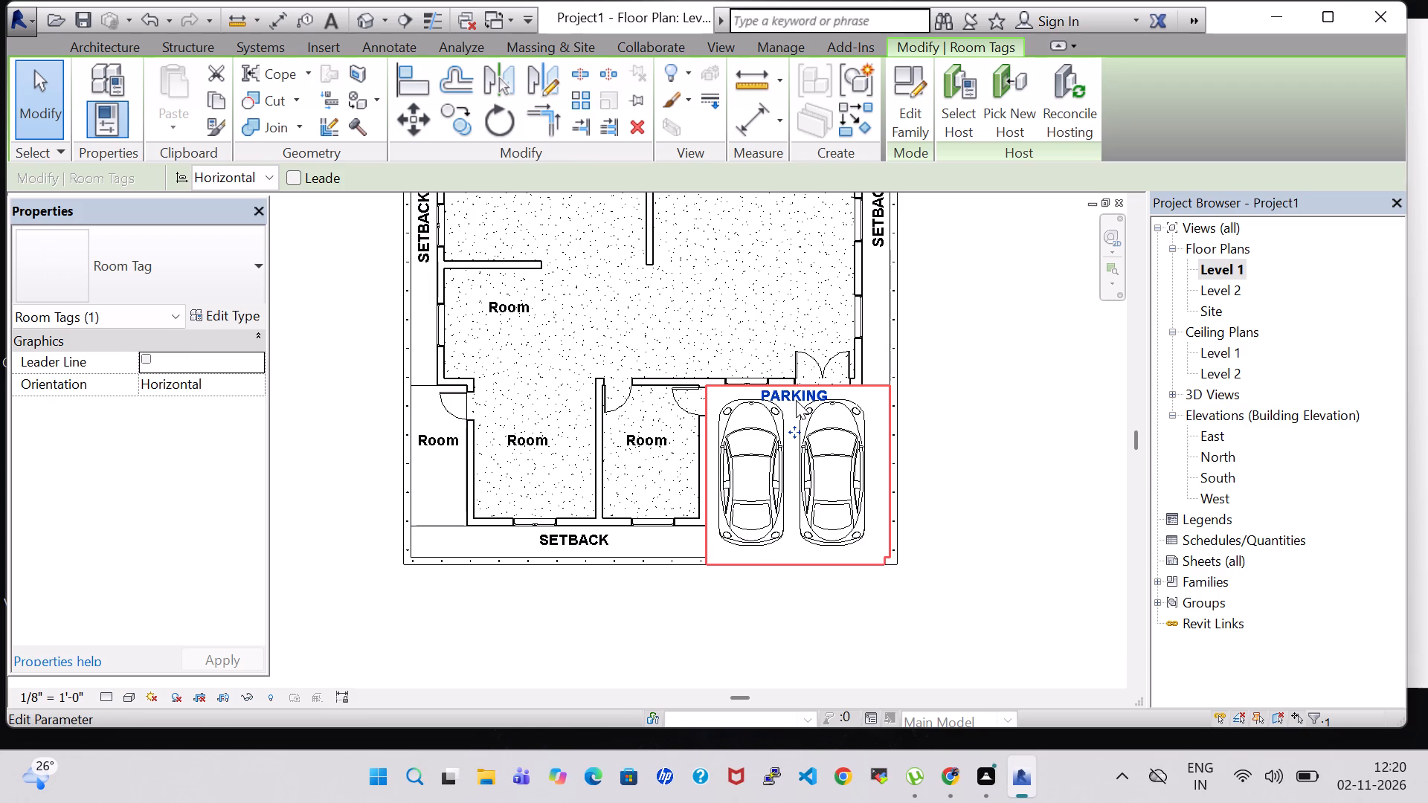
click(1029, 388)
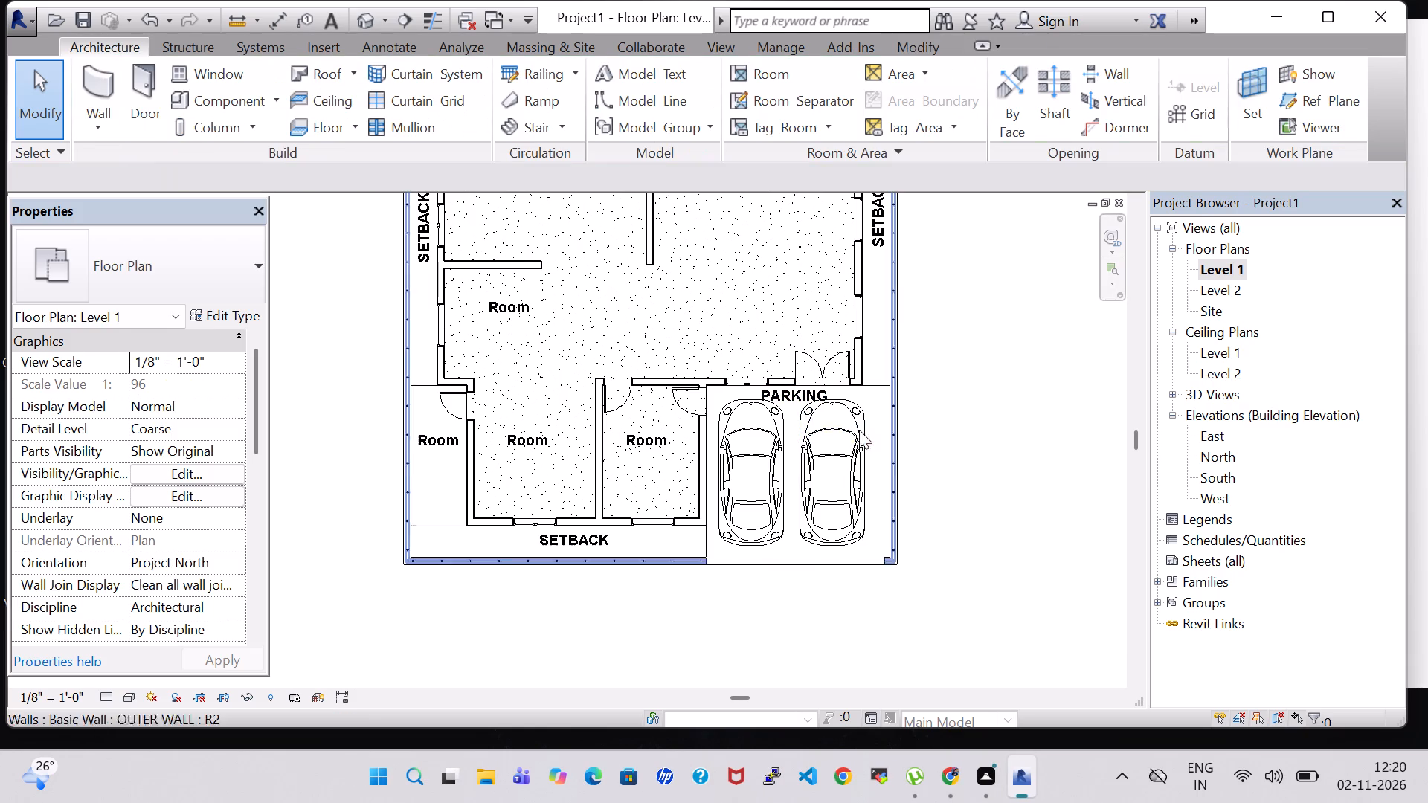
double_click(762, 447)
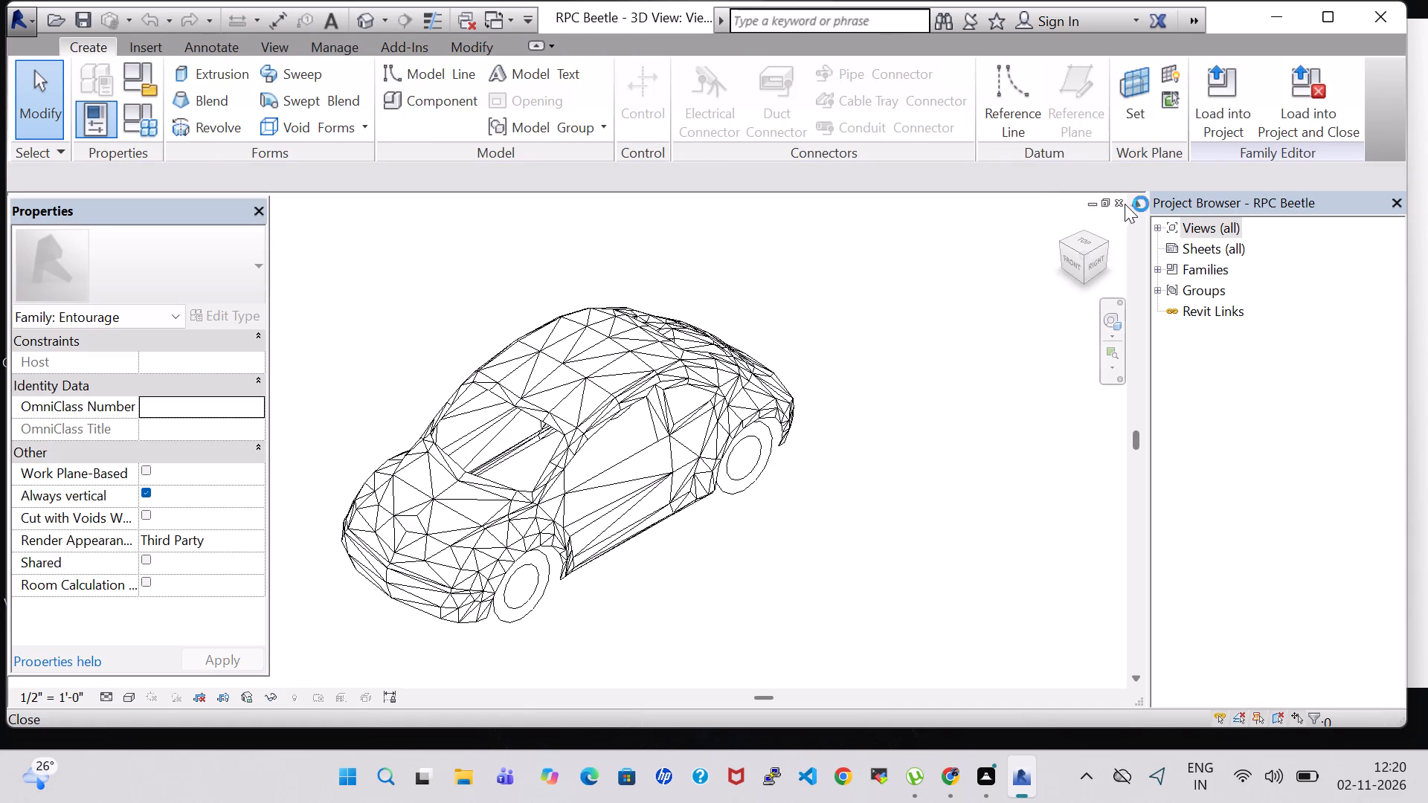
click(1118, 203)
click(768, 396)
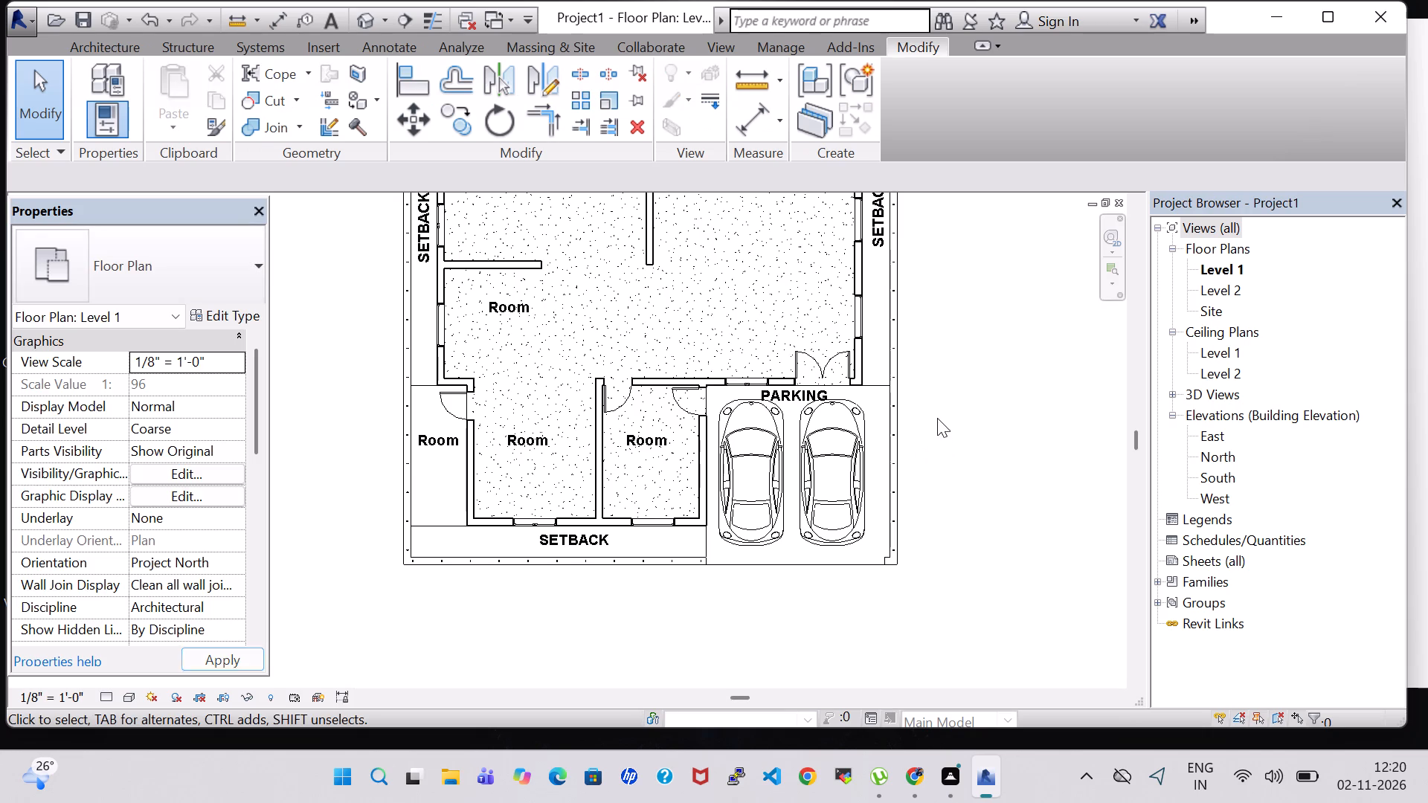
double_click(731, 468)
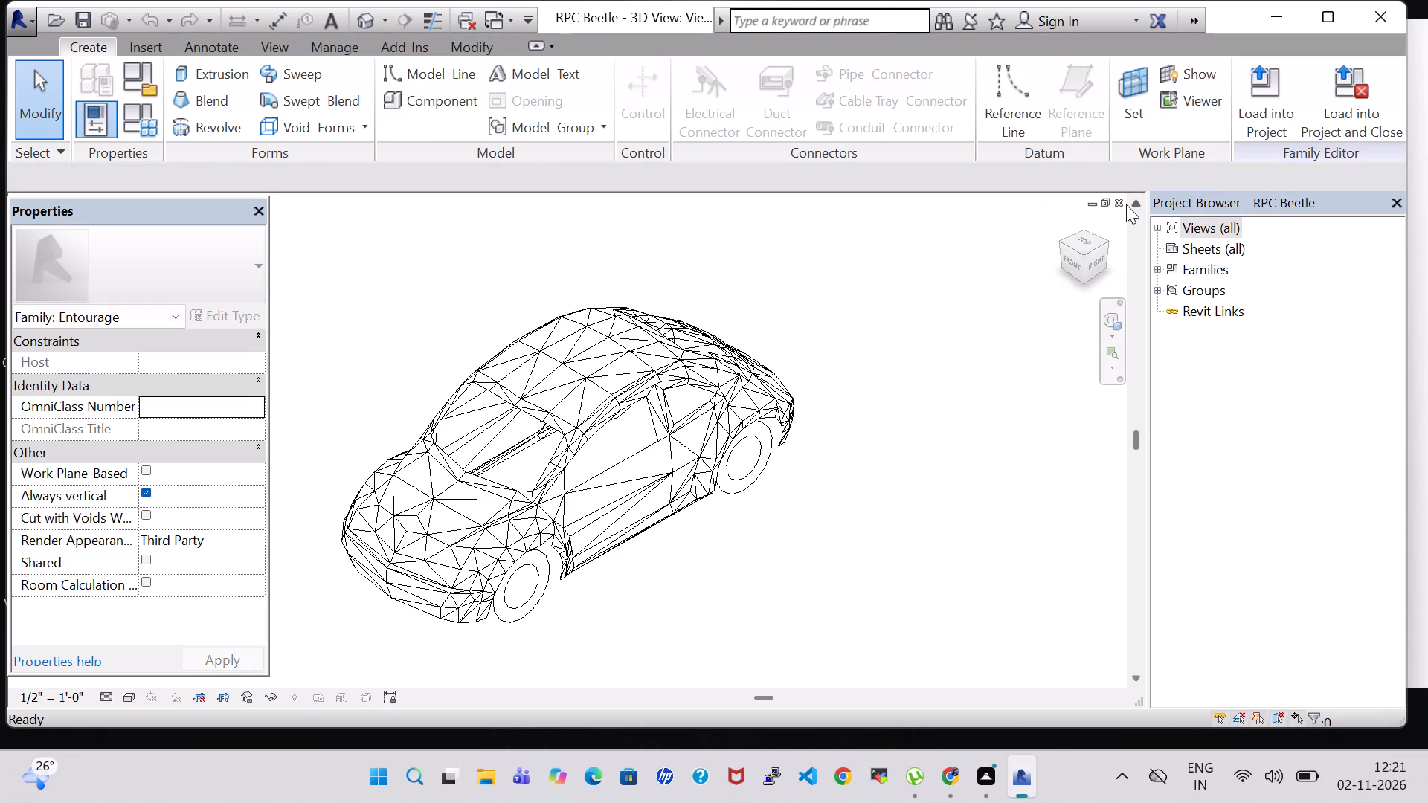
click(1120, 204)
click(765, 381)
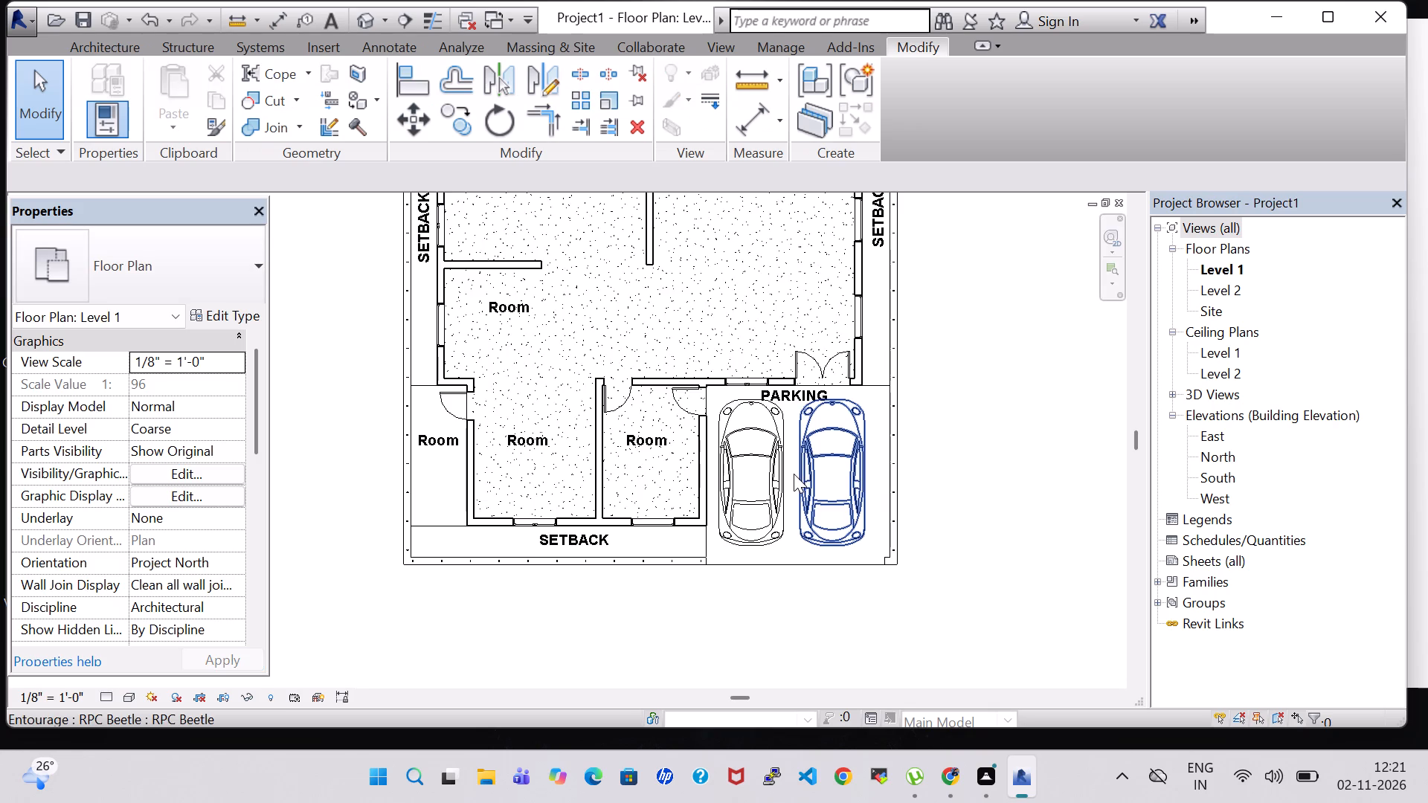
Nudge the eastern parked car slightly south and east to clear the PARKING tag.
key(Down)
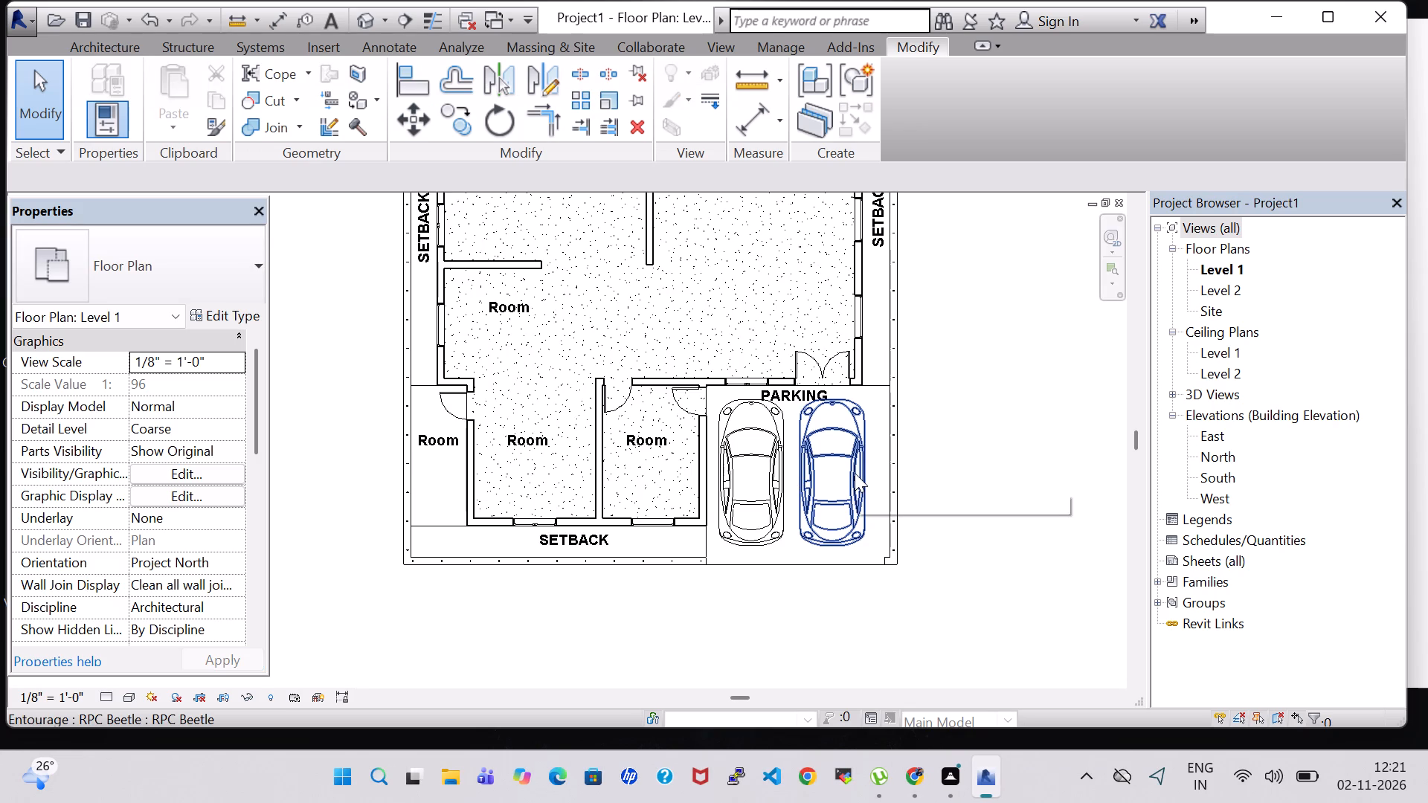
key(Down)
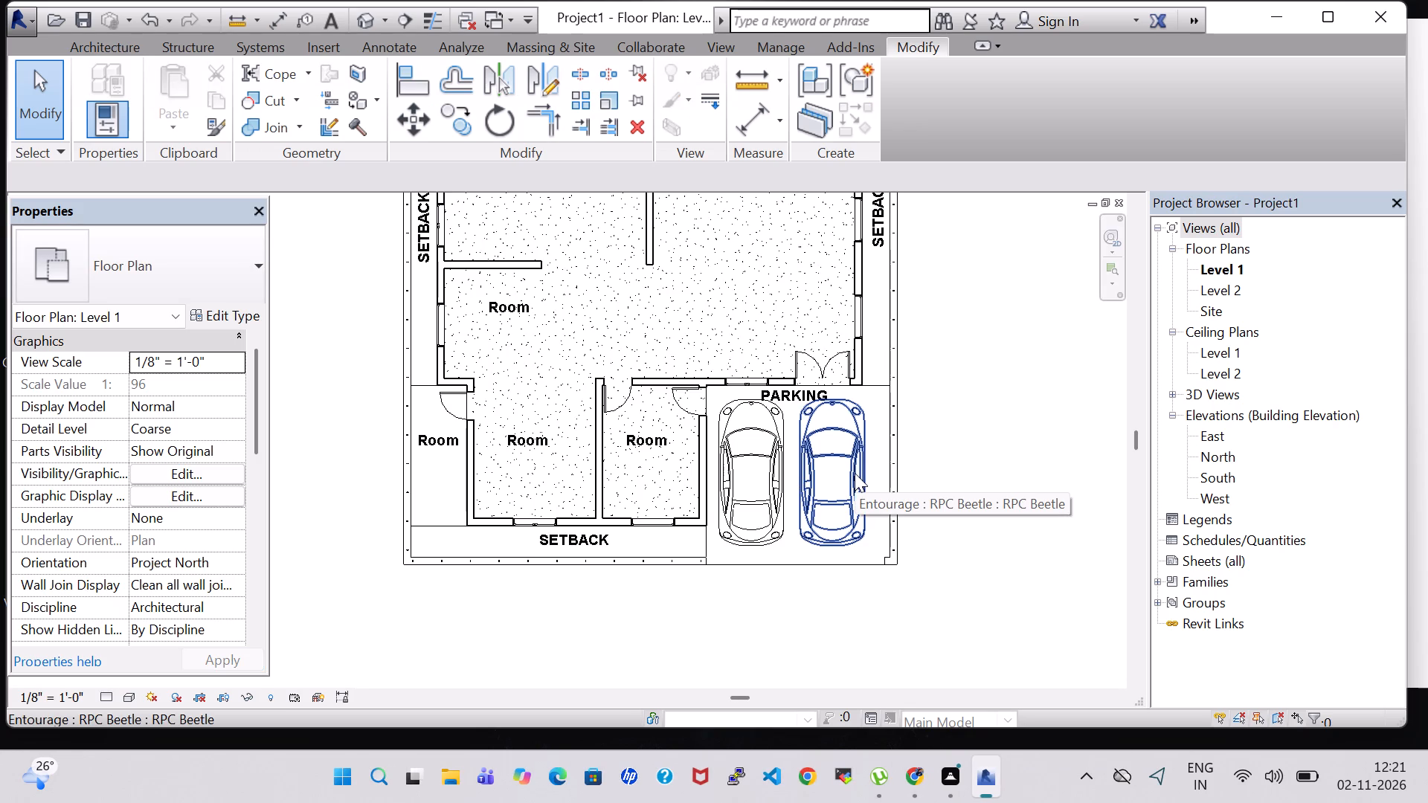
click(855, 473)
key(Down)
key(Down)
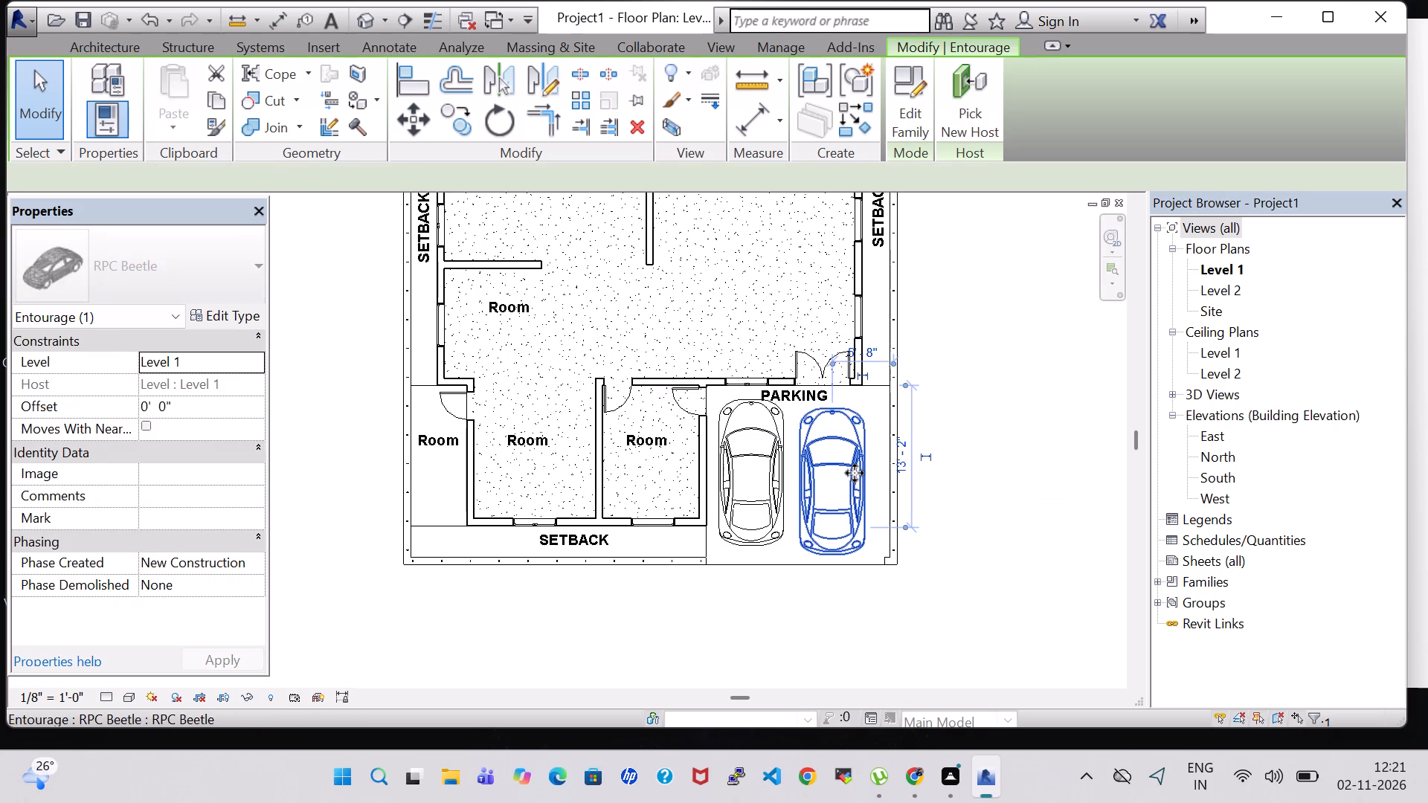
key(Right)
click(996, 430)
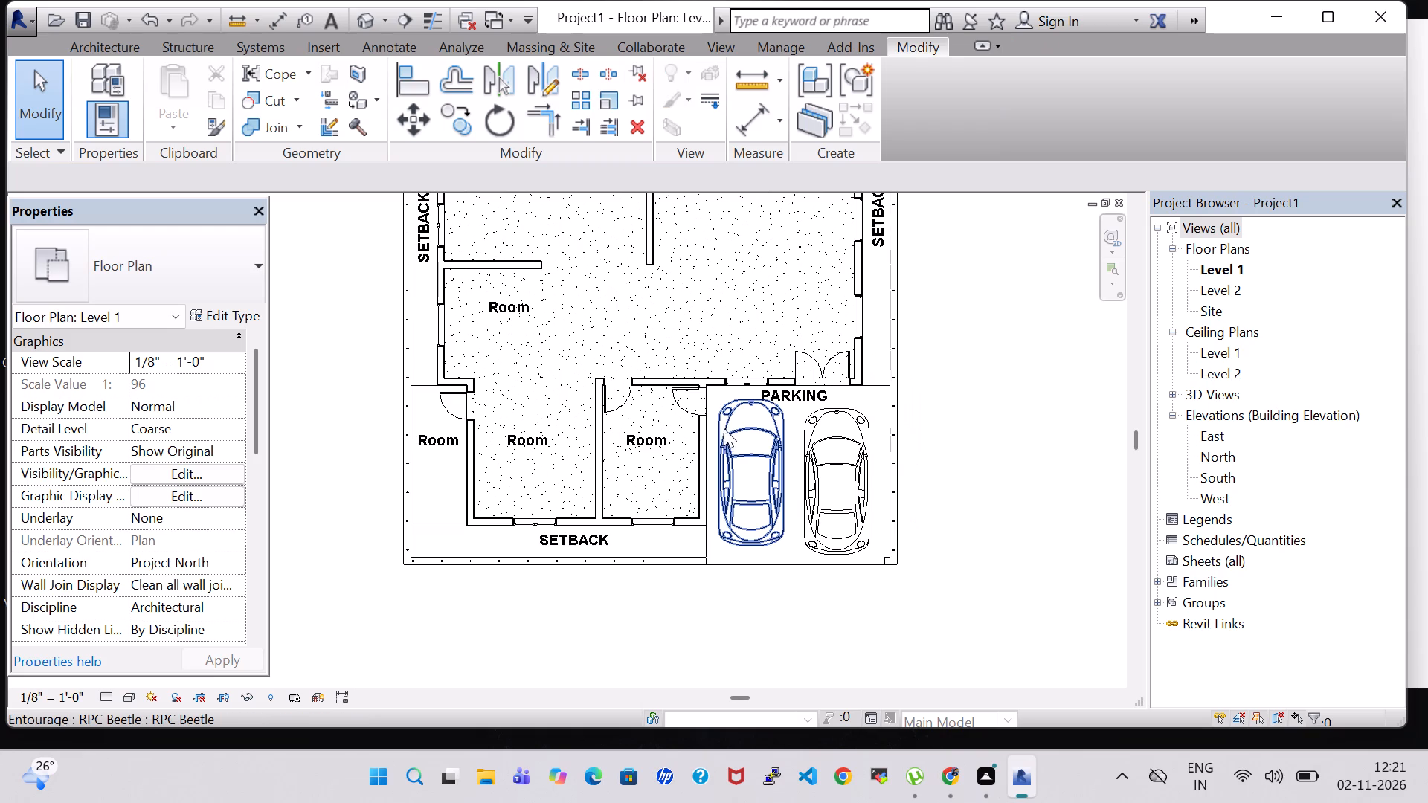
Nudge the western parked car slightly south so it lines up with the eastern car and clears the PARKING tag.
click(753, 428)
key(Down)
key(Down)
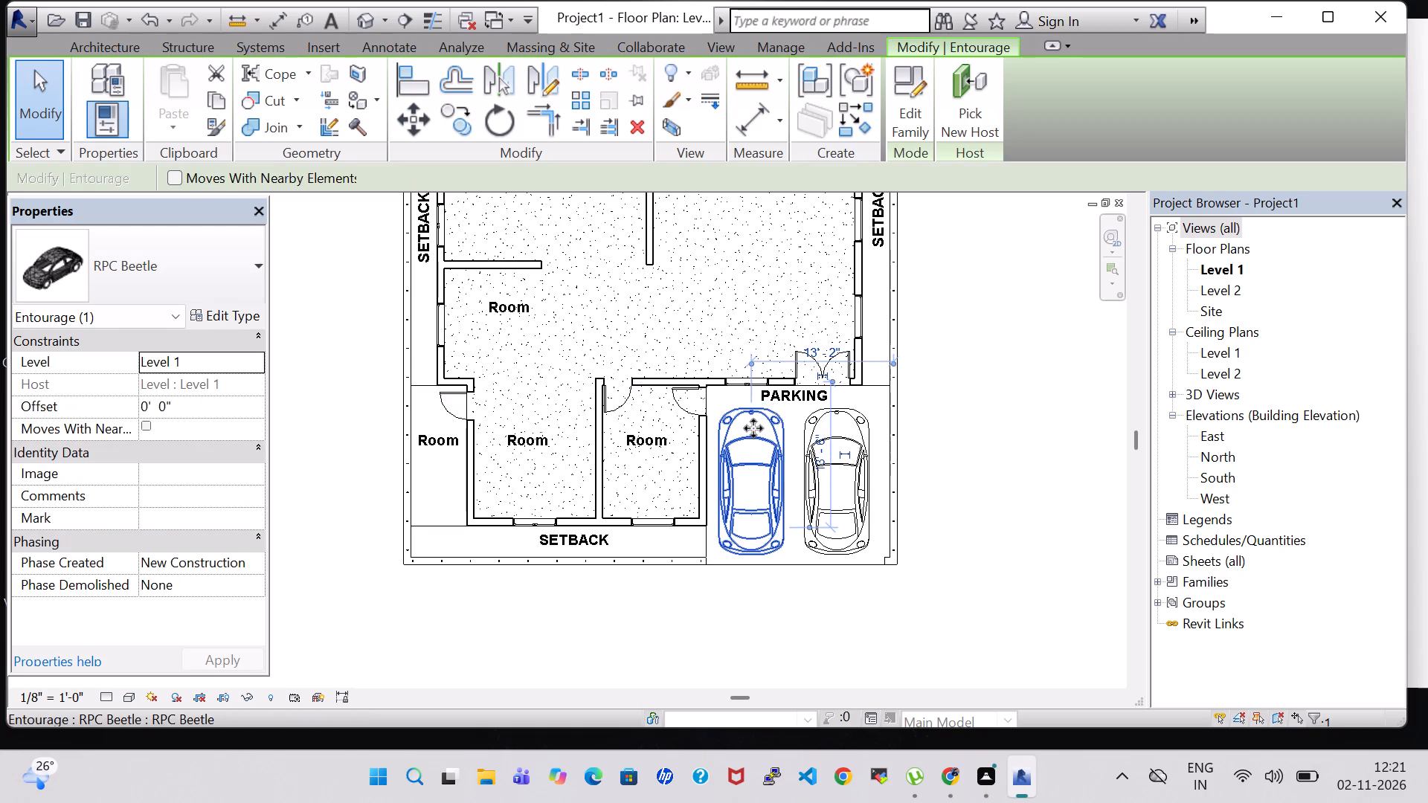
click(962, 423)
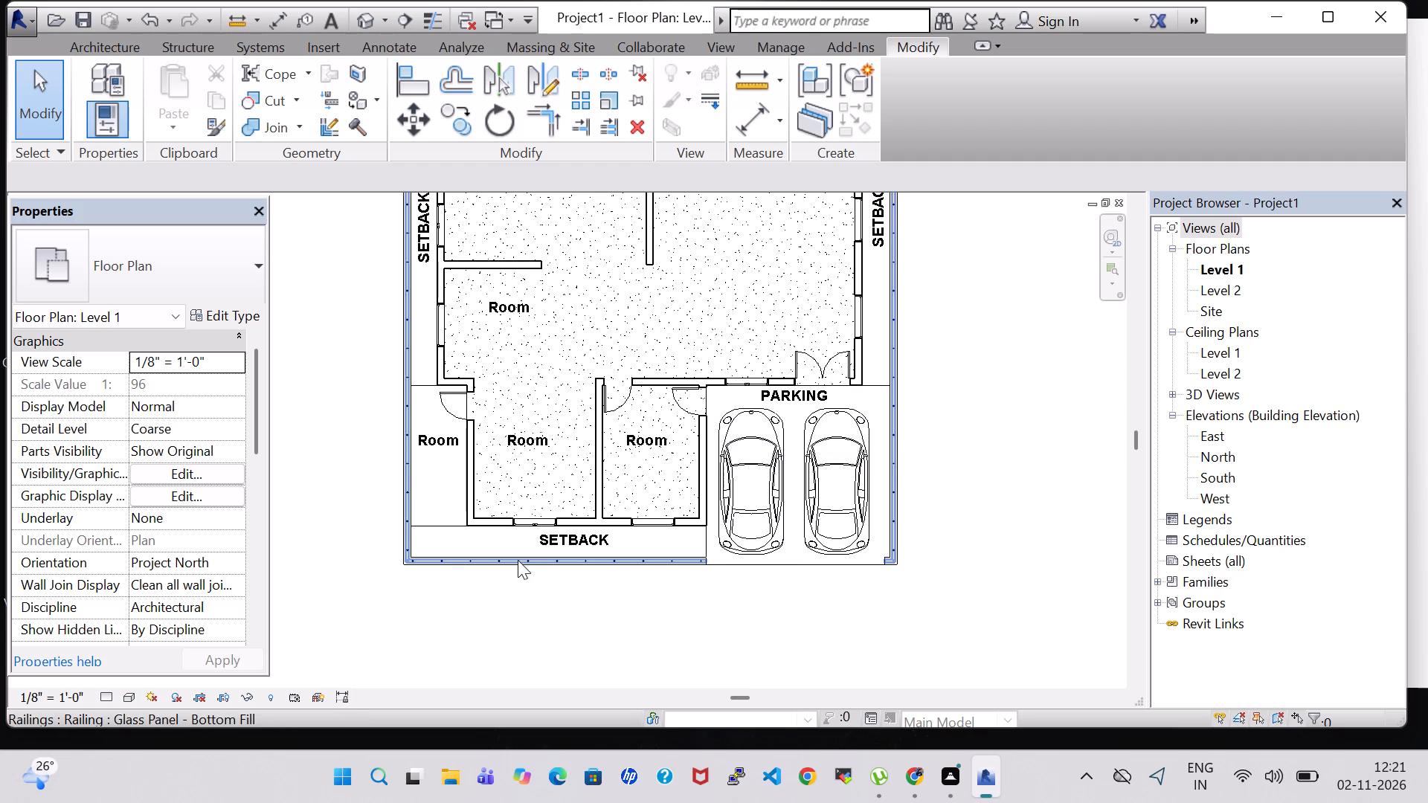
Rename the narrow room at the southwest, directly west of the future kitchen space, as UTILITY.
double_click(443, 436)
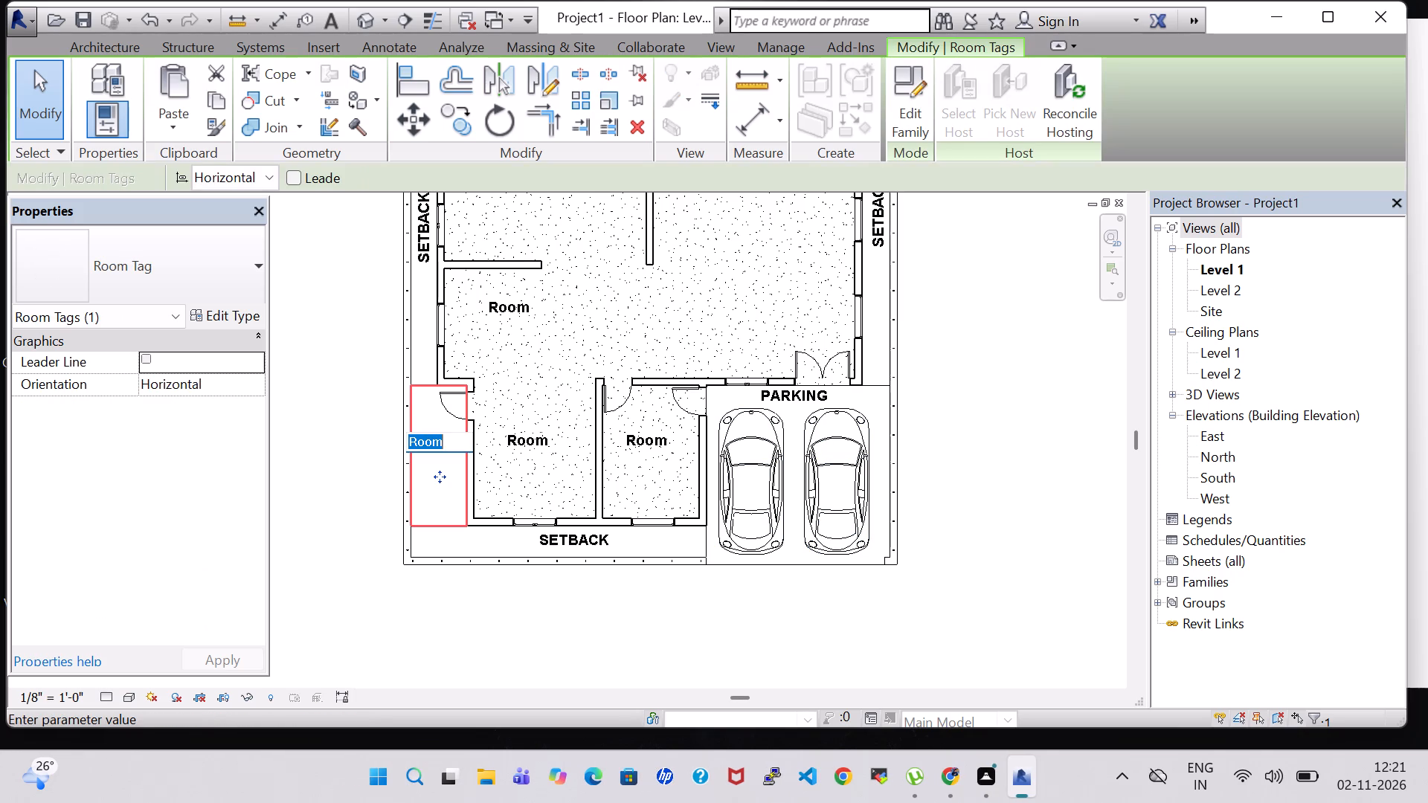
key(BackSpace)
text(UTILITY)
key(Return)
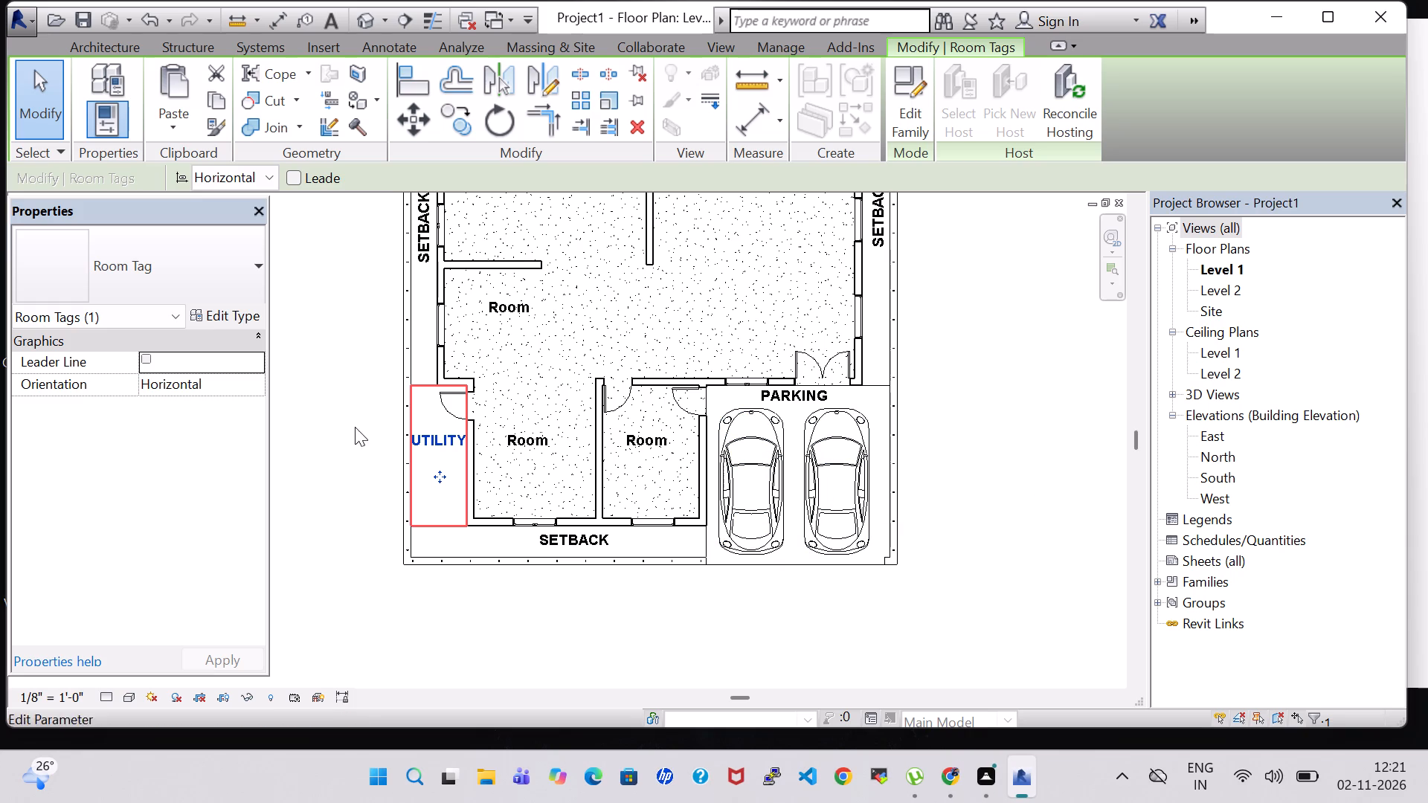
Rename the room tagged between UTILITY and the southern middle room as KITCHEN.
double_click(522, 435)
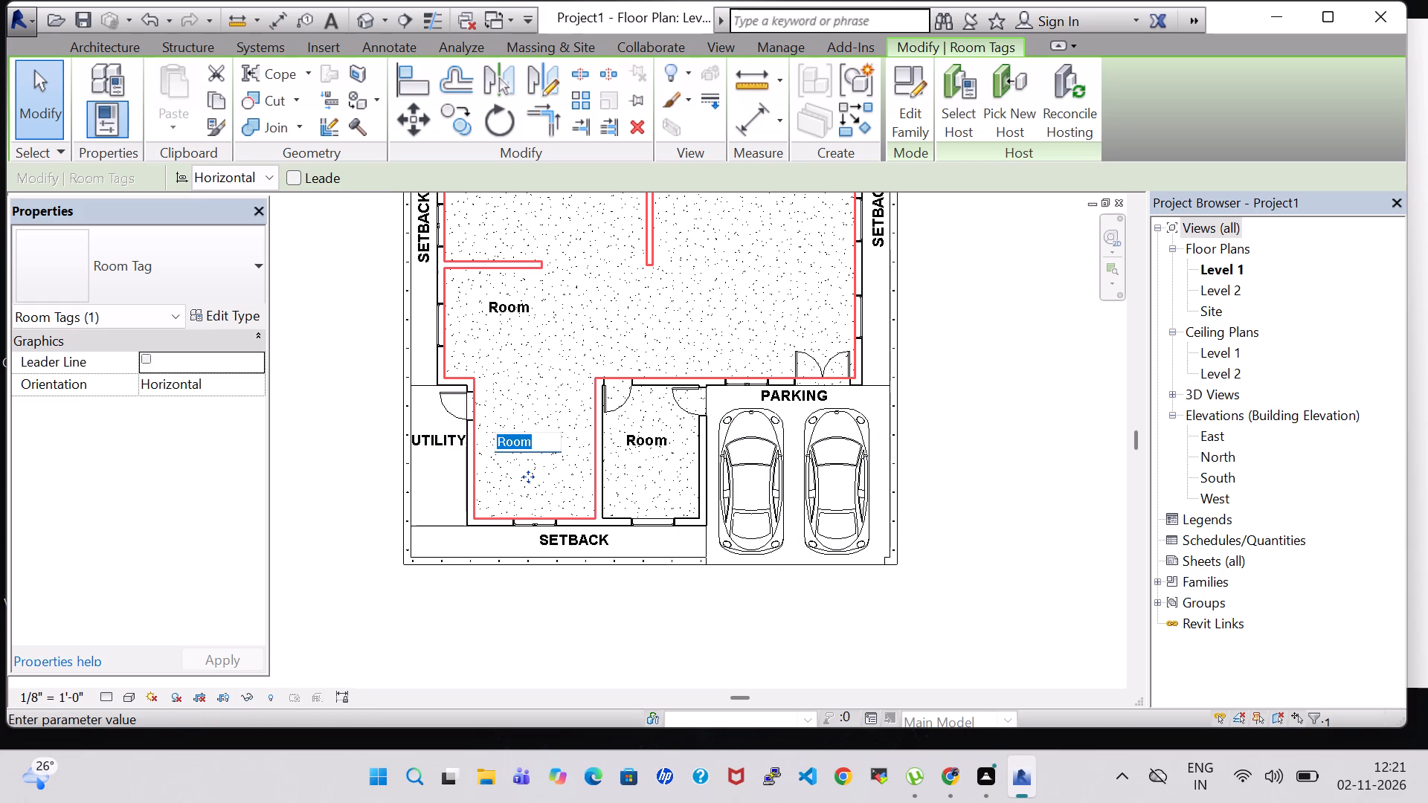
key(BackSpace)
text(KITCHEN)
key(Return)
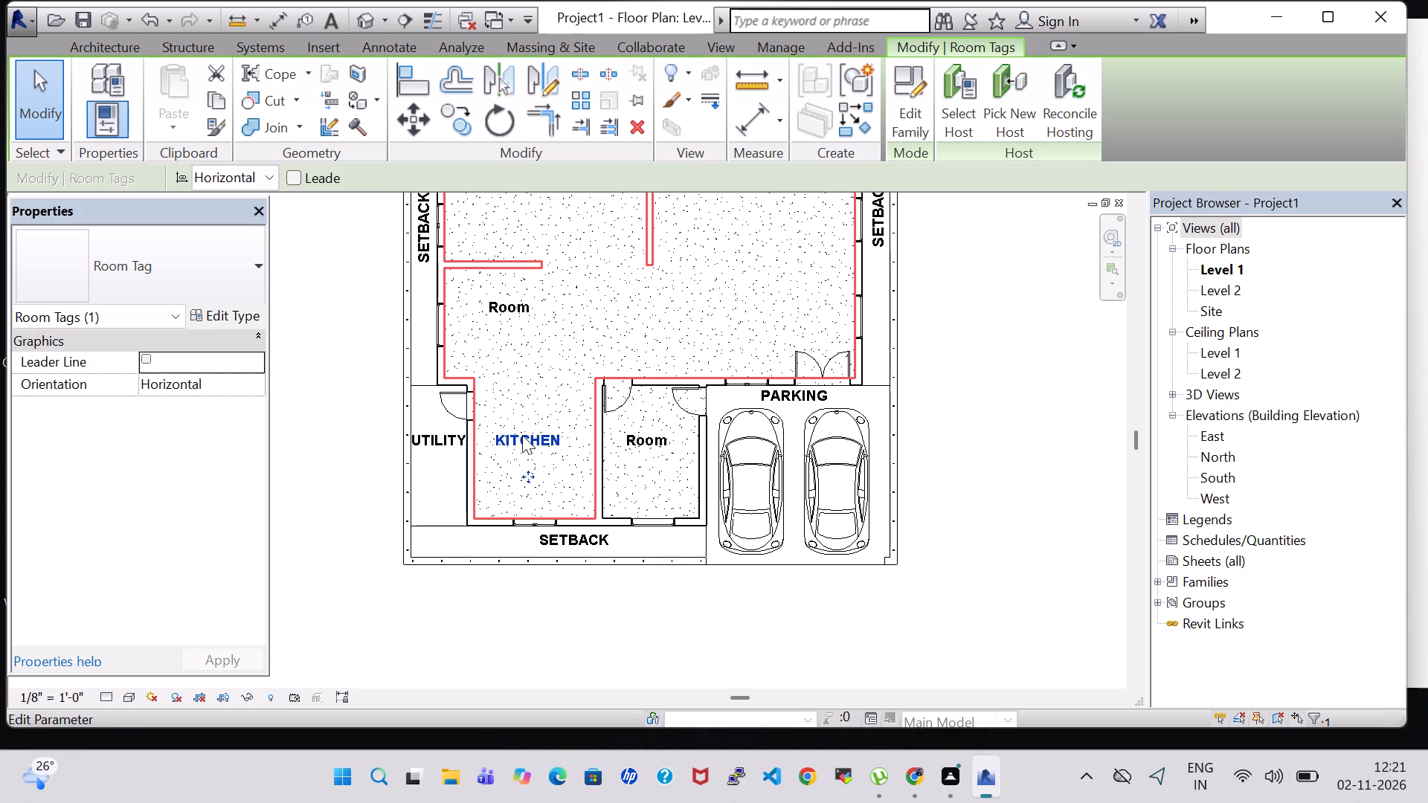
Rename the room between KITCHEN and the parking area as GUEST ROOM and nudge its tag slightly east.
double_click(649, 454)
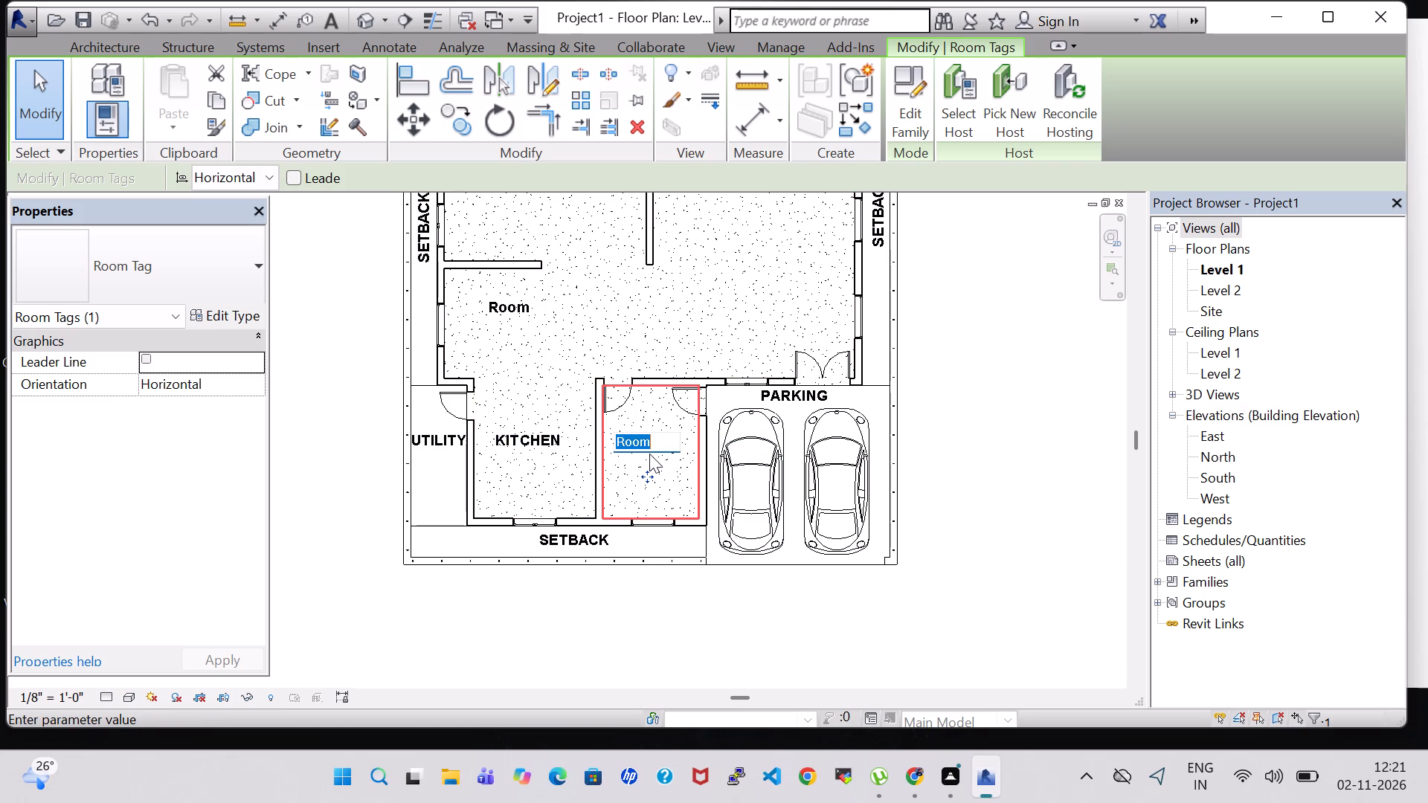
key(BackSpace)
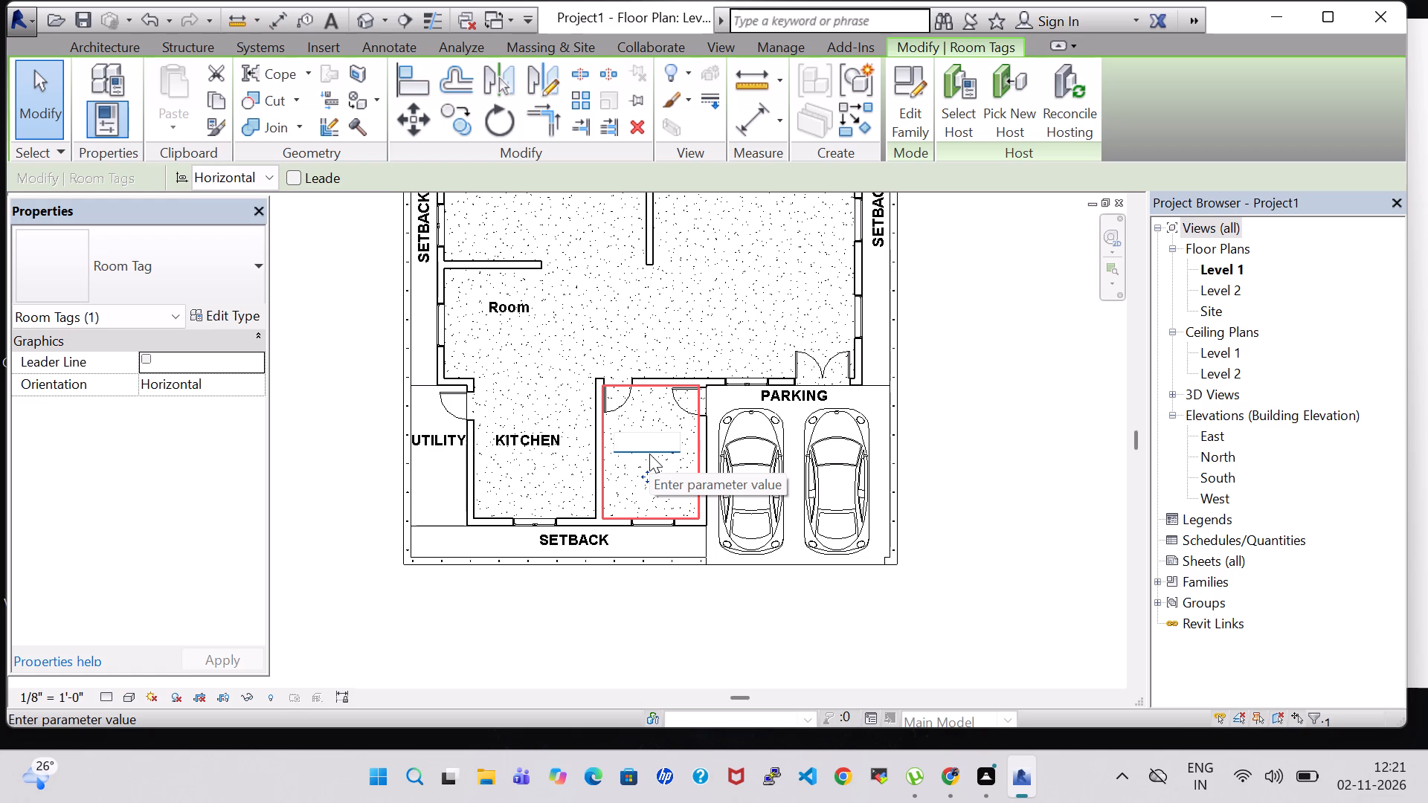
key(g)
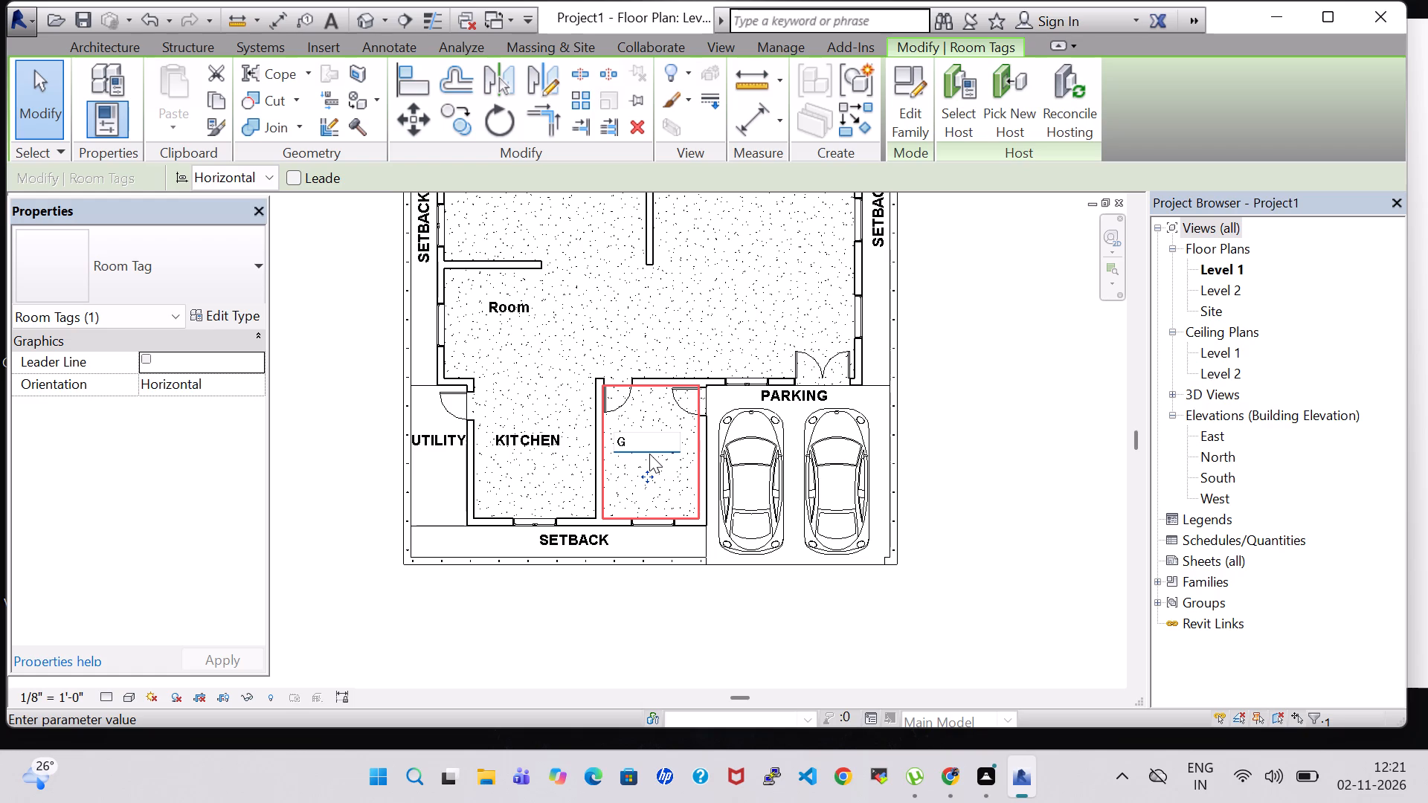
text(UEST ROOM)
key(Return)
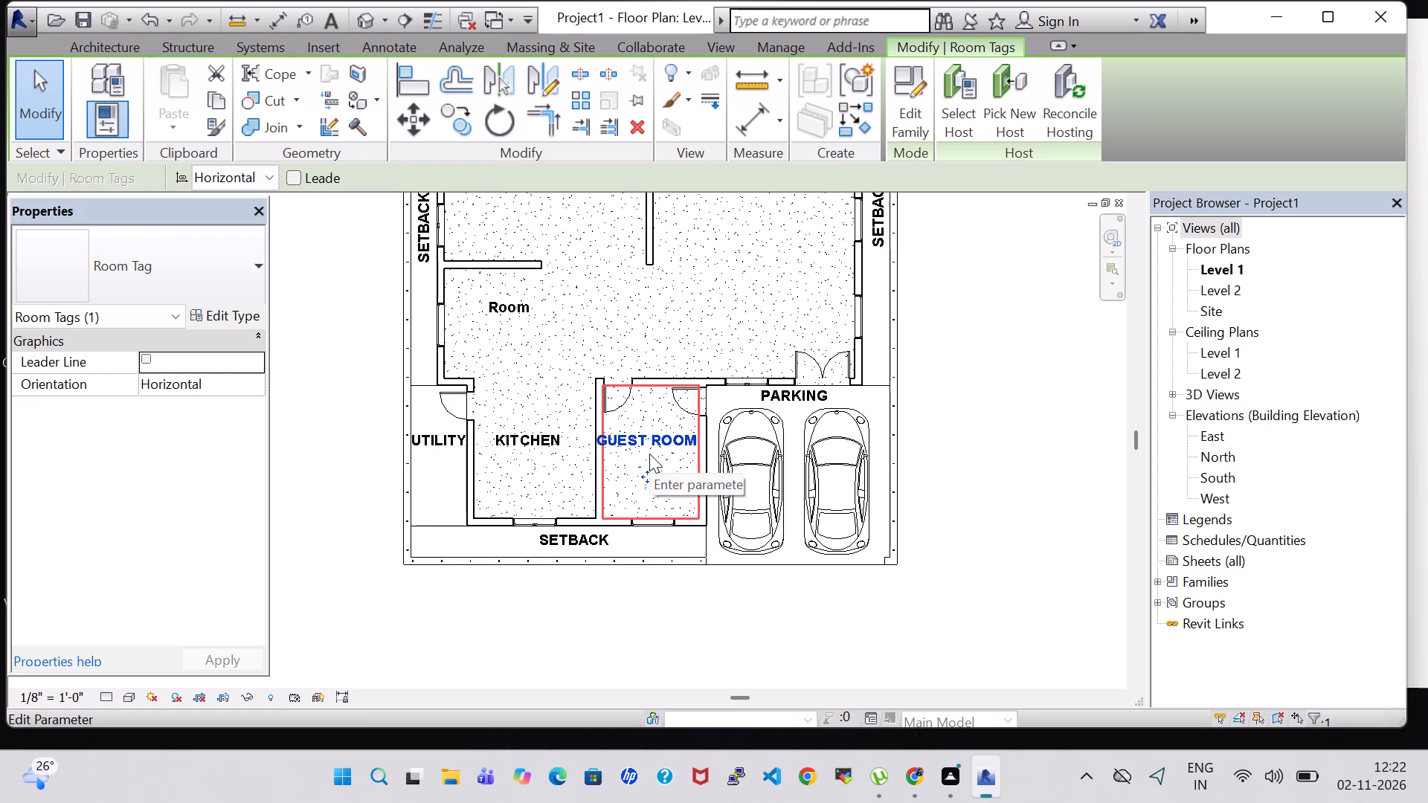
key(Right)
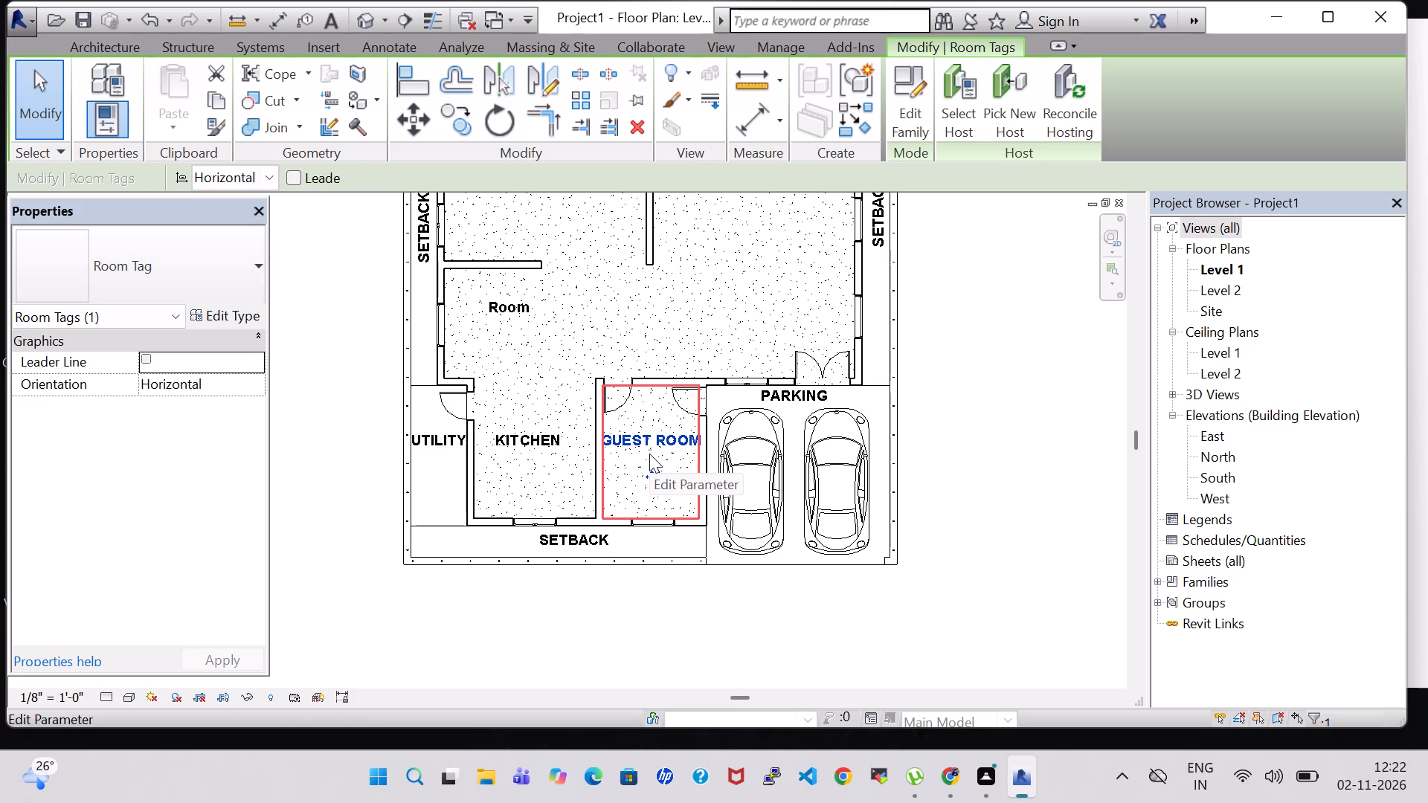
click(1028, 396)
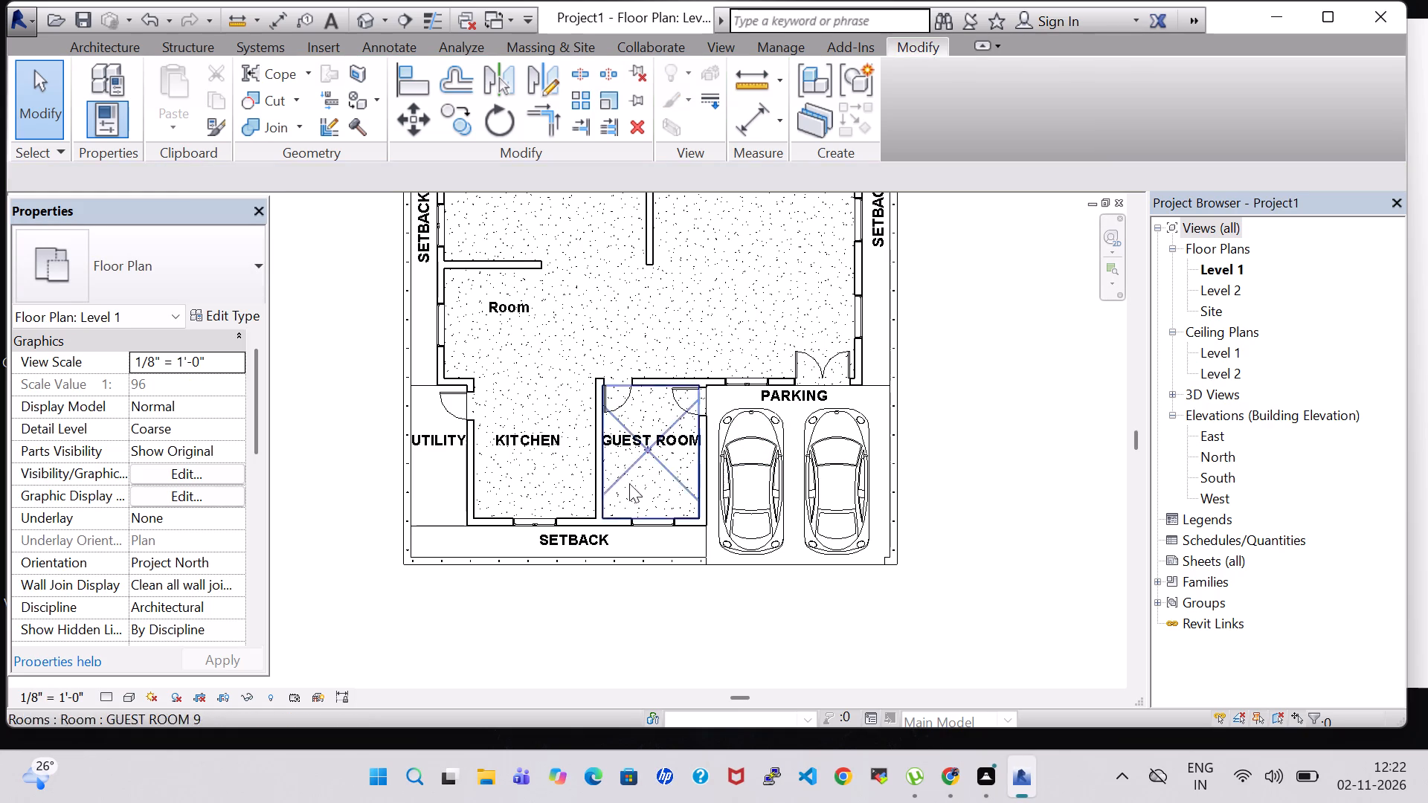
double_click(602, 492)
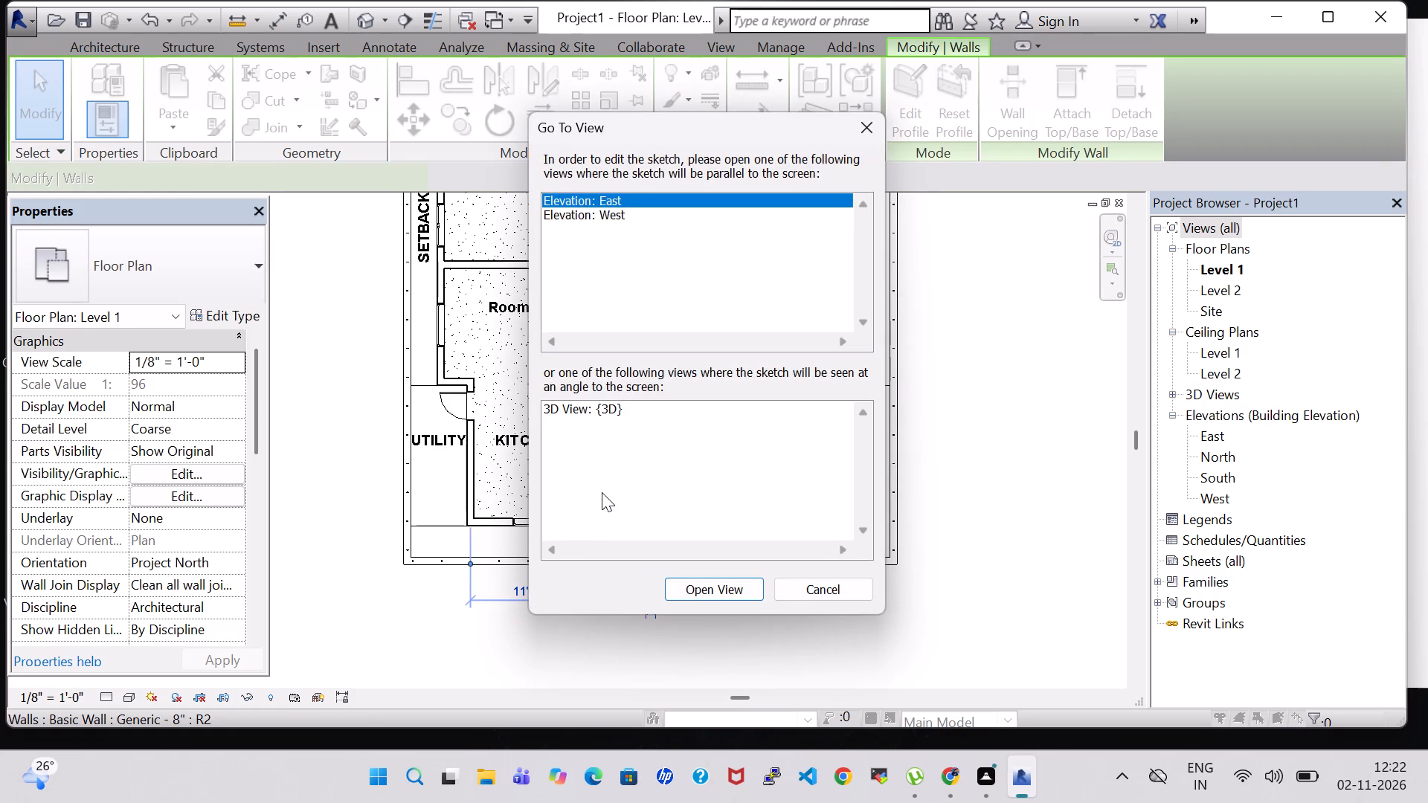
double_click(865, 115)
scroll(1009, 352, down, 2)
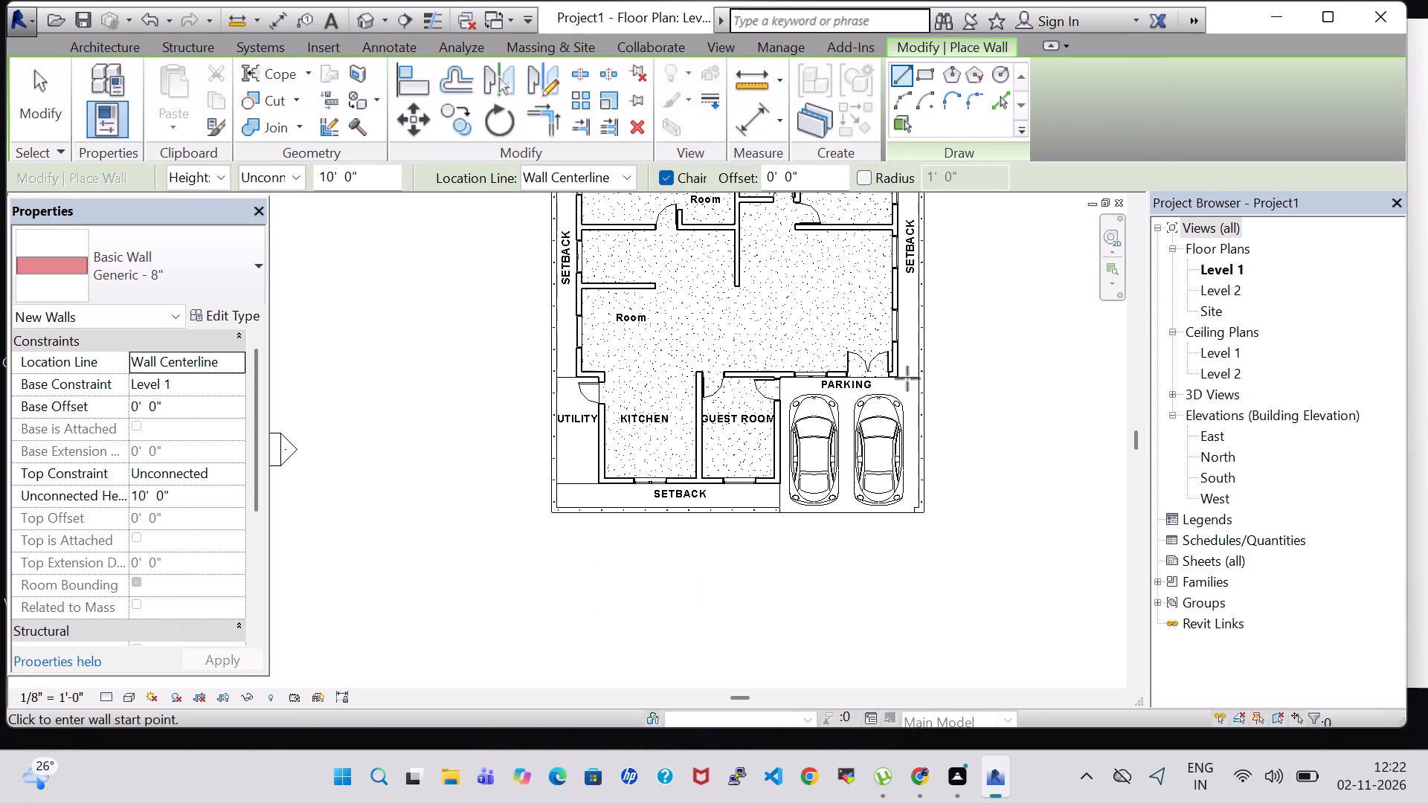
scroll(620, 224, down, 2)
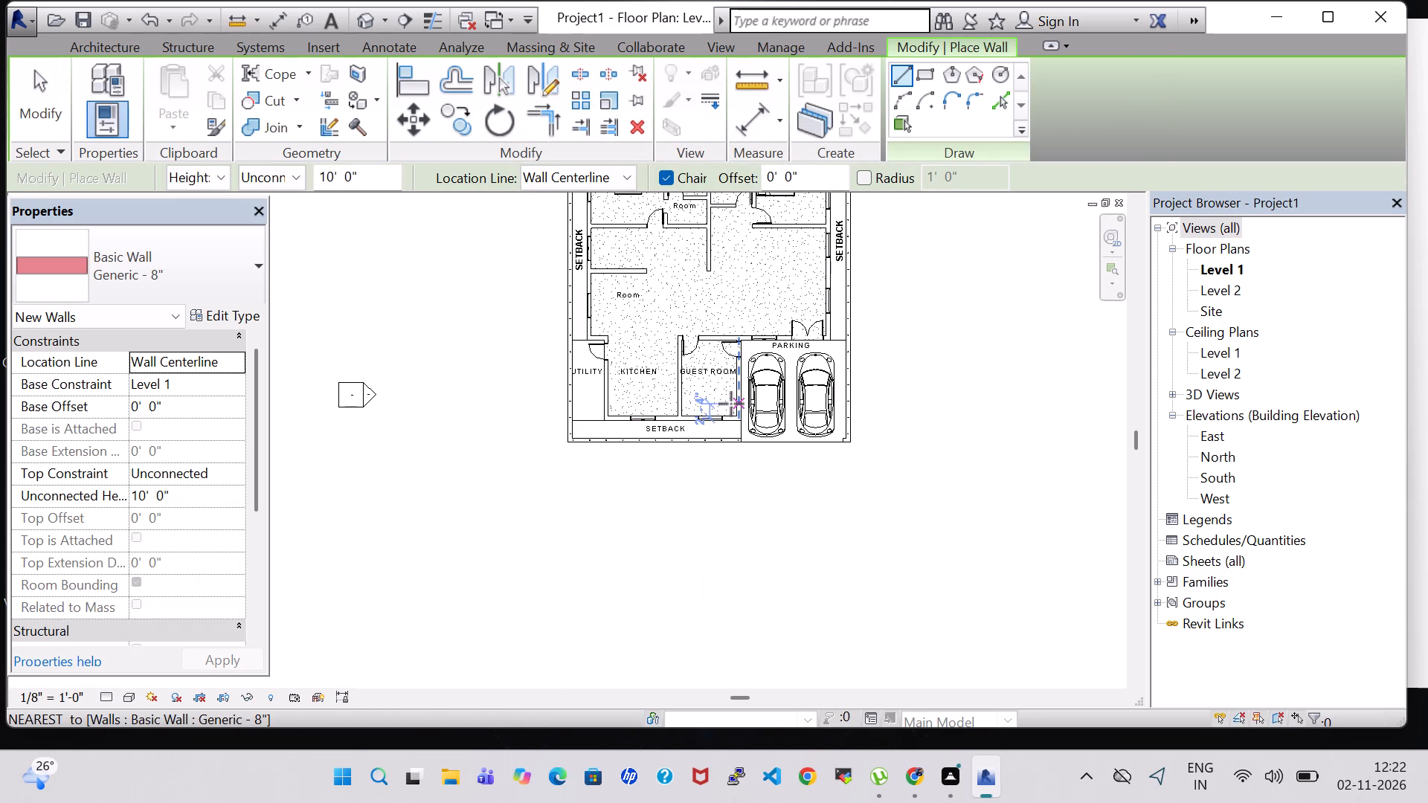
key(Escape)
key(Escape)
Nudge the wall between KITCHEN and GUEST ROOM west, leaving 10' - 4" to the guest room's east wall.
click(683, 390)
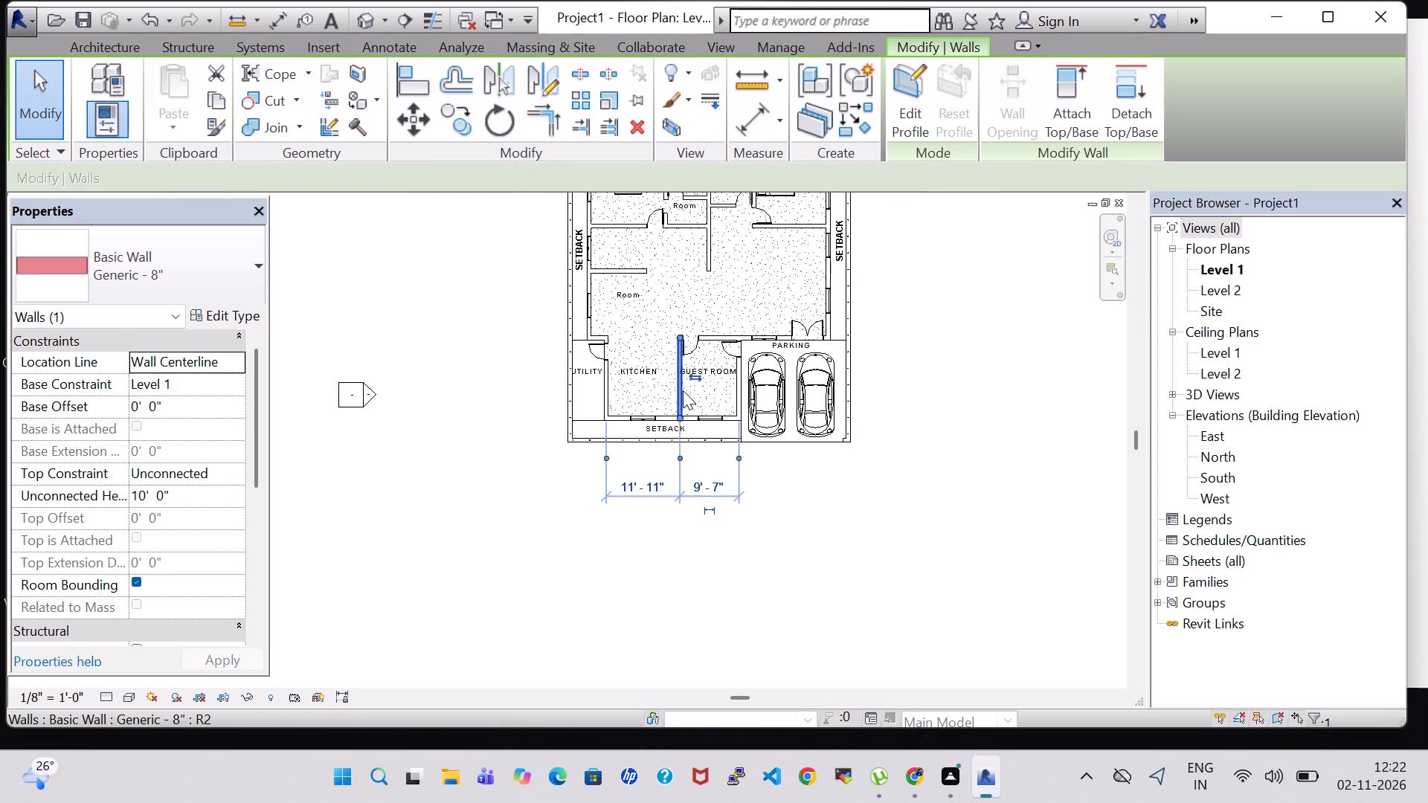
key(Left)
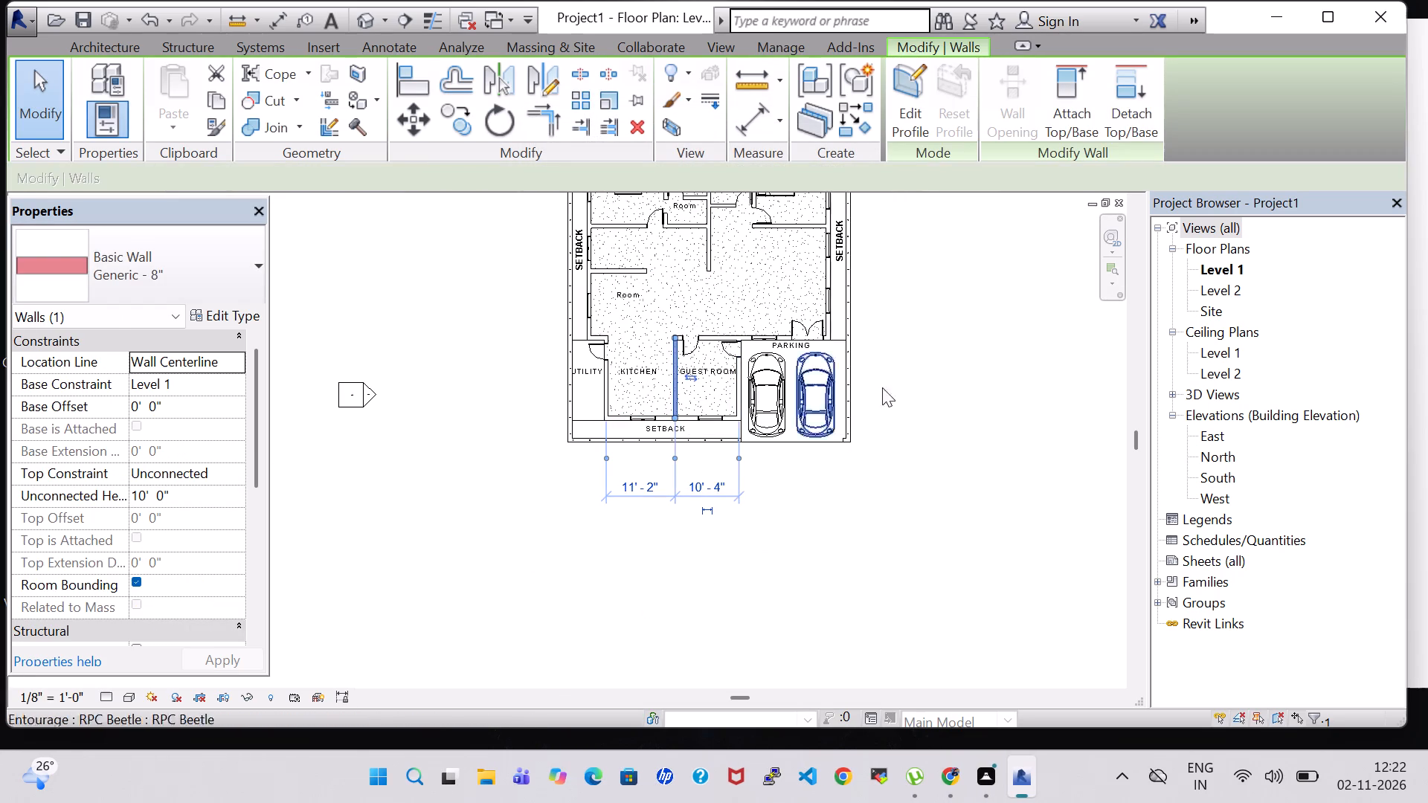
click(971, 407)
Nudge the GUEST ROOM tag slightly west so it sits within the widened room.
scroll(971, 407, up, 5)
click(441, 338)
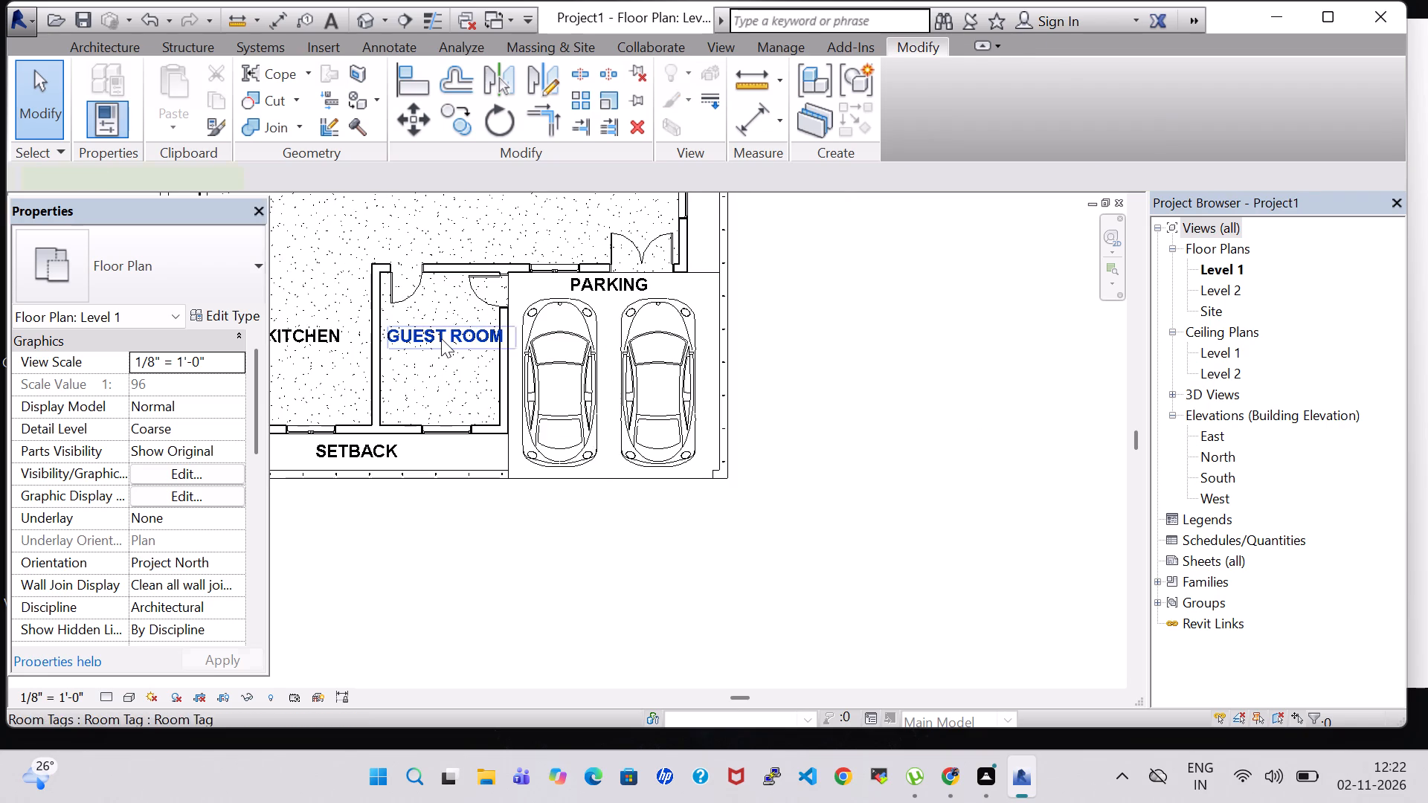
key(Left)
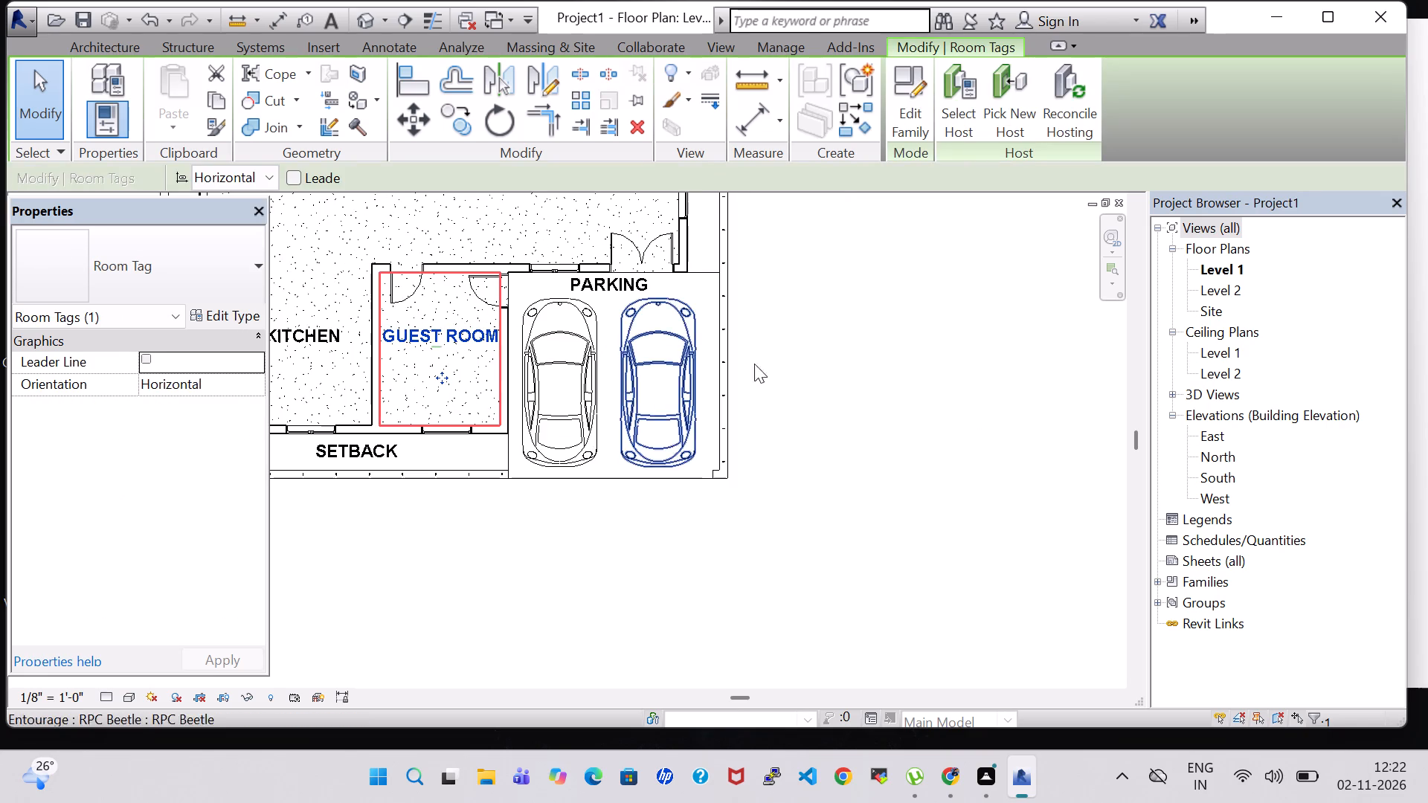
click(824, 373)
Rename the room tagged in the open area north of KITCHEN as DINNING.
scroll(824, 373, down, 3)
middle_drag(849, 310, 877, 325)
middle_drag(901, 368, 942, 562)
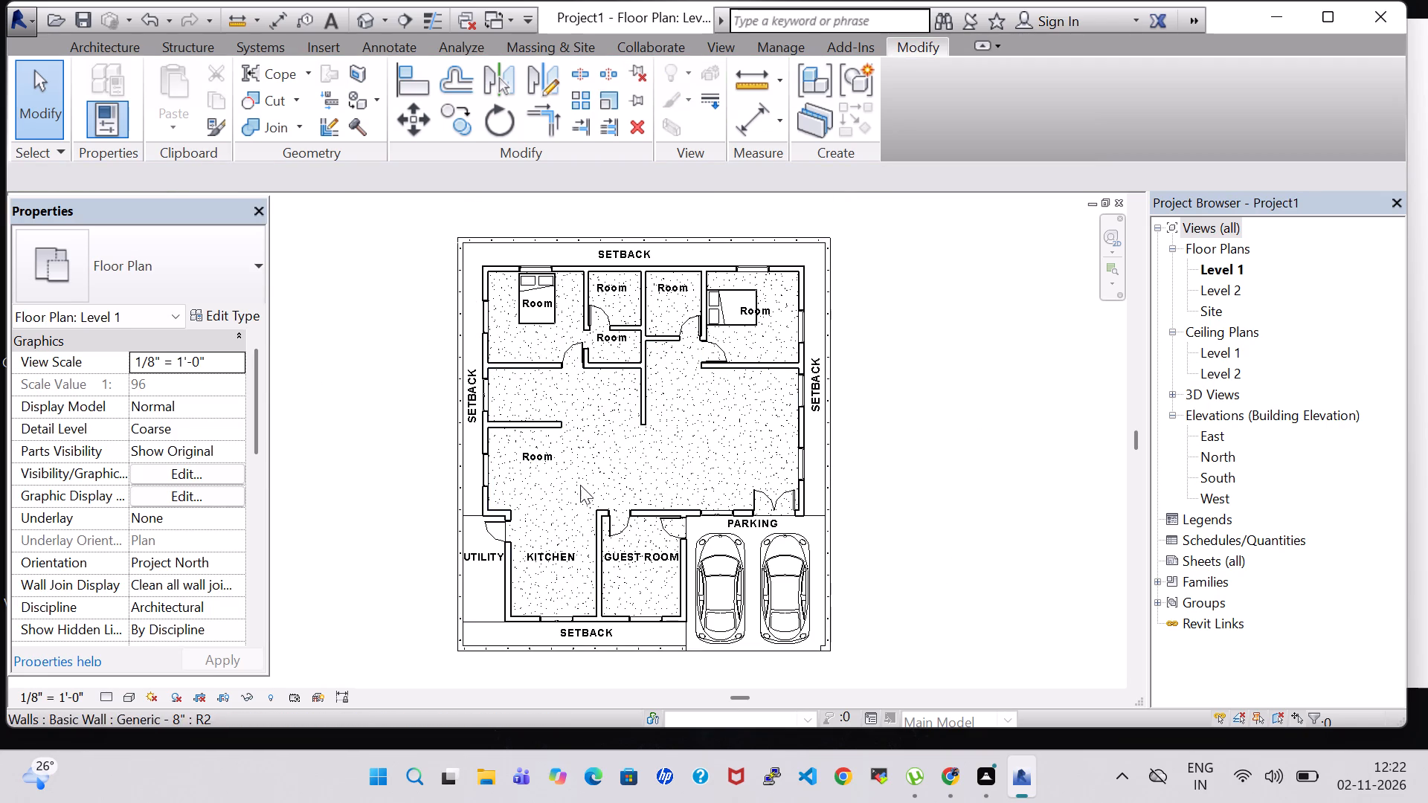
double_click(531, 450)
key(BackSpace)
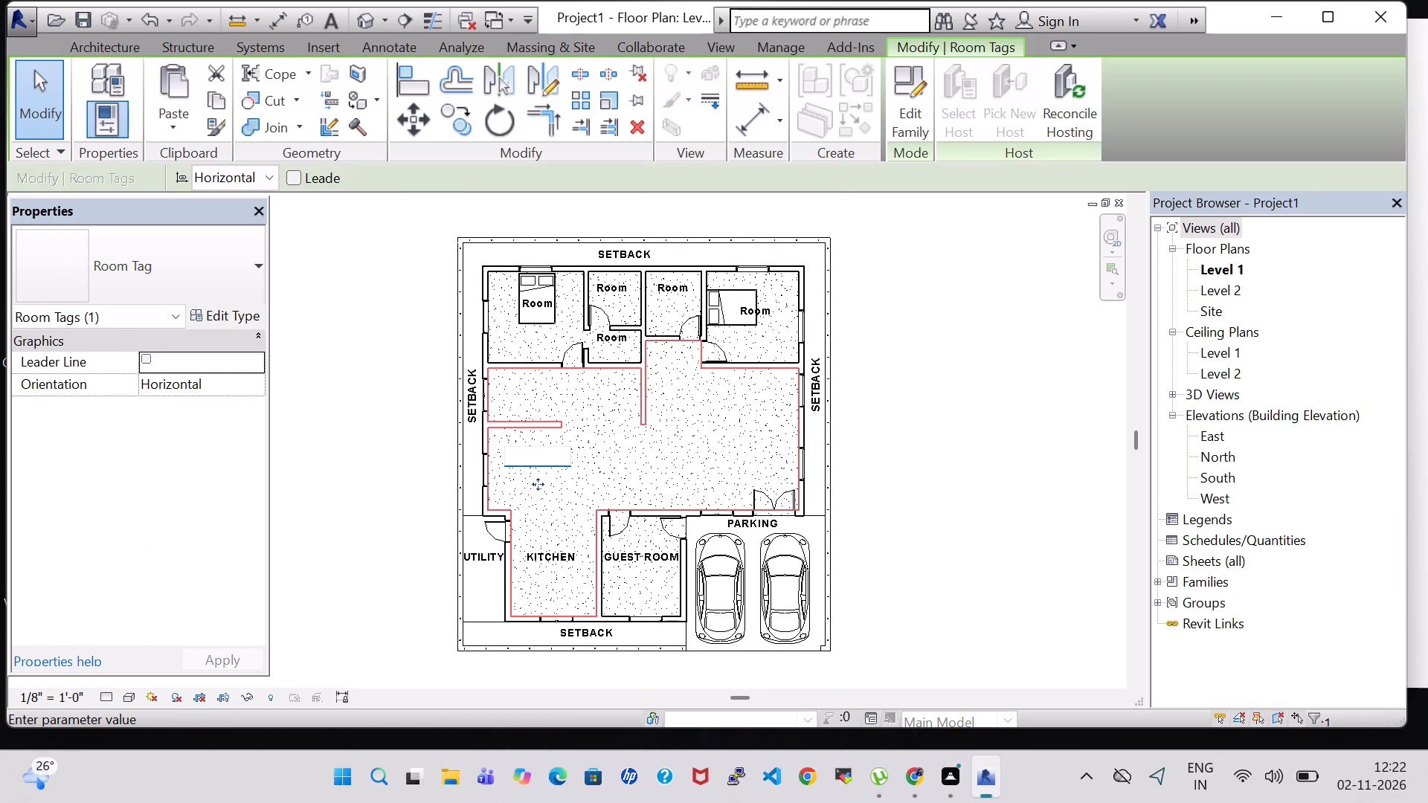
text(DINNING)
key(Return)
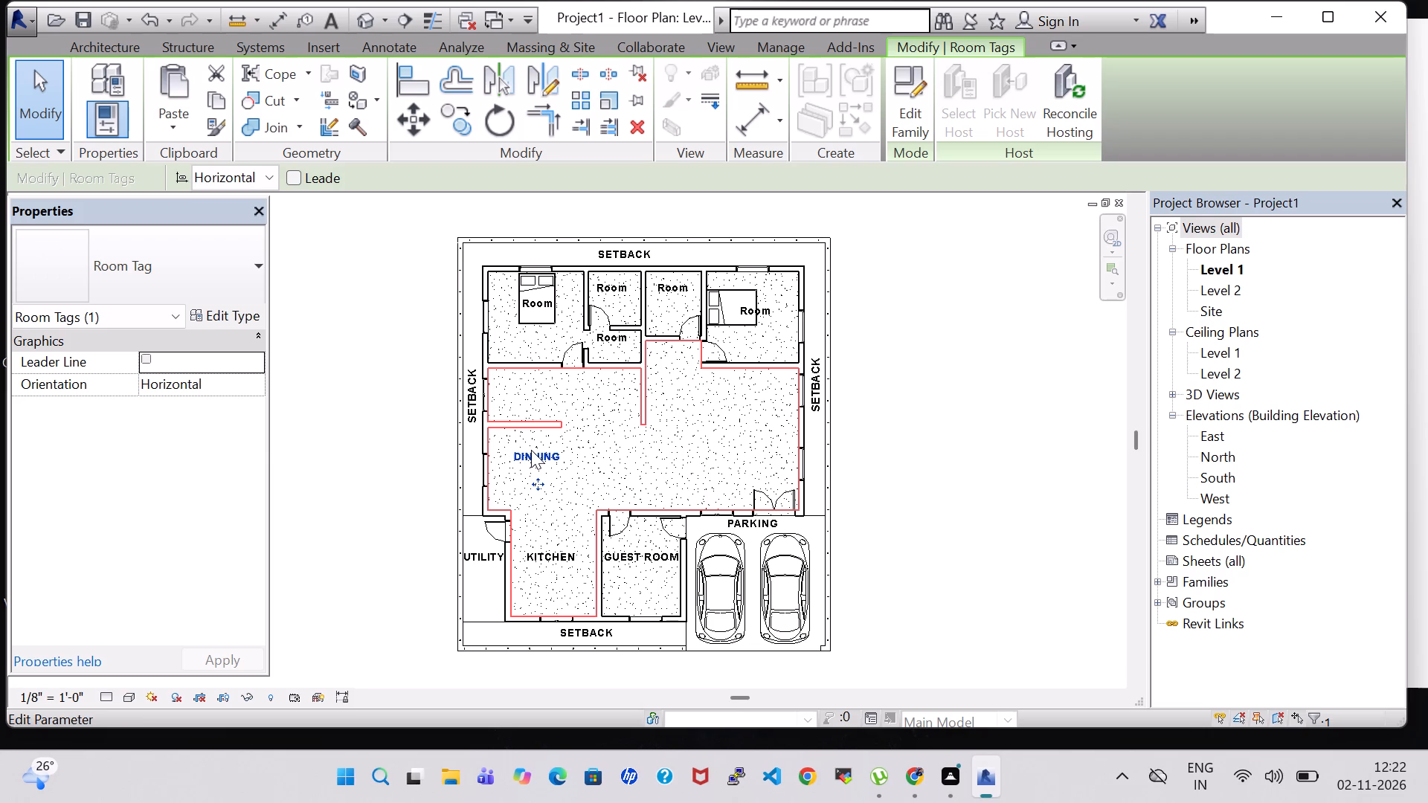
Nudge the DINNING tag west and slightly north, toward the house's west wall.
key(Left)
key(Left)
key(Left)
key(Left)
key(Up)
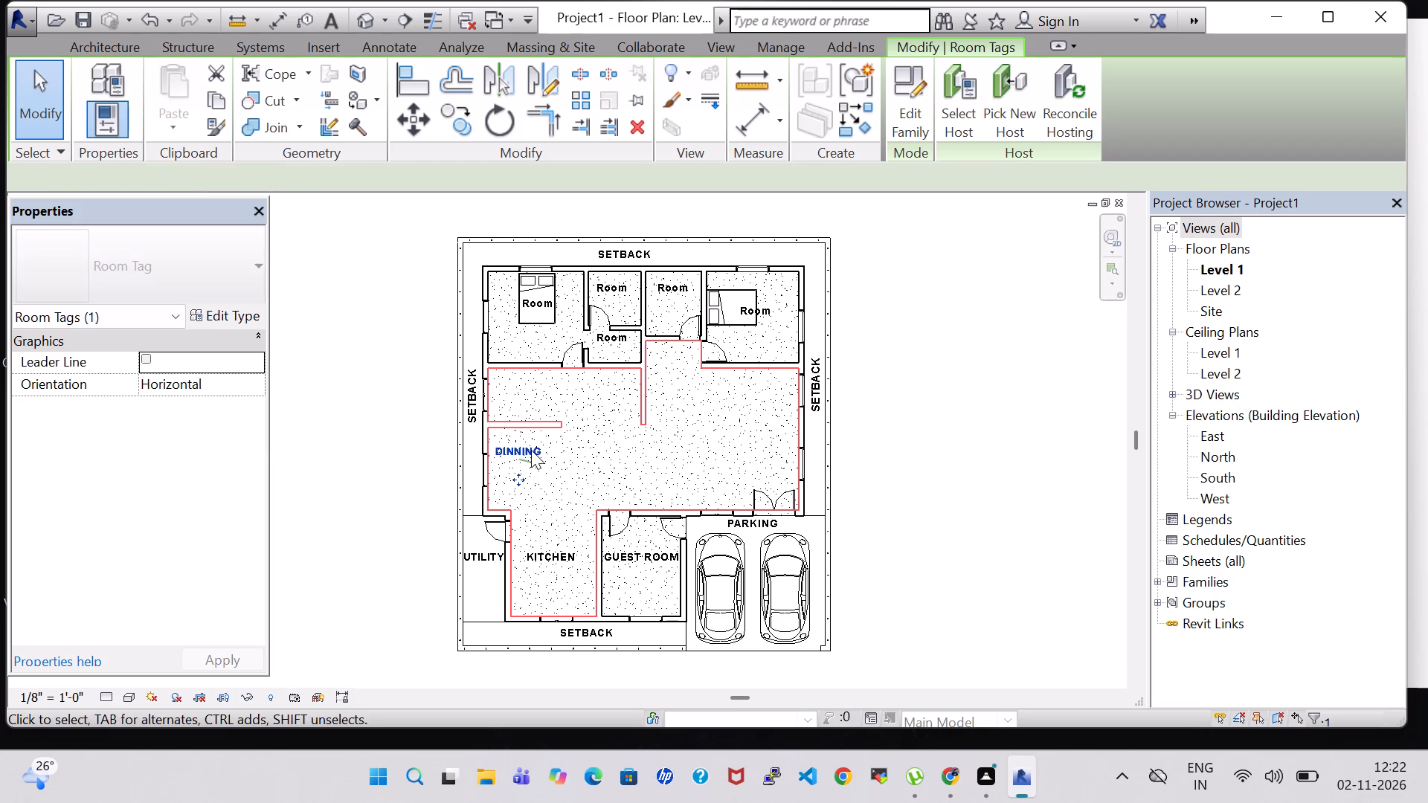
key(Right)
click(965, 437)
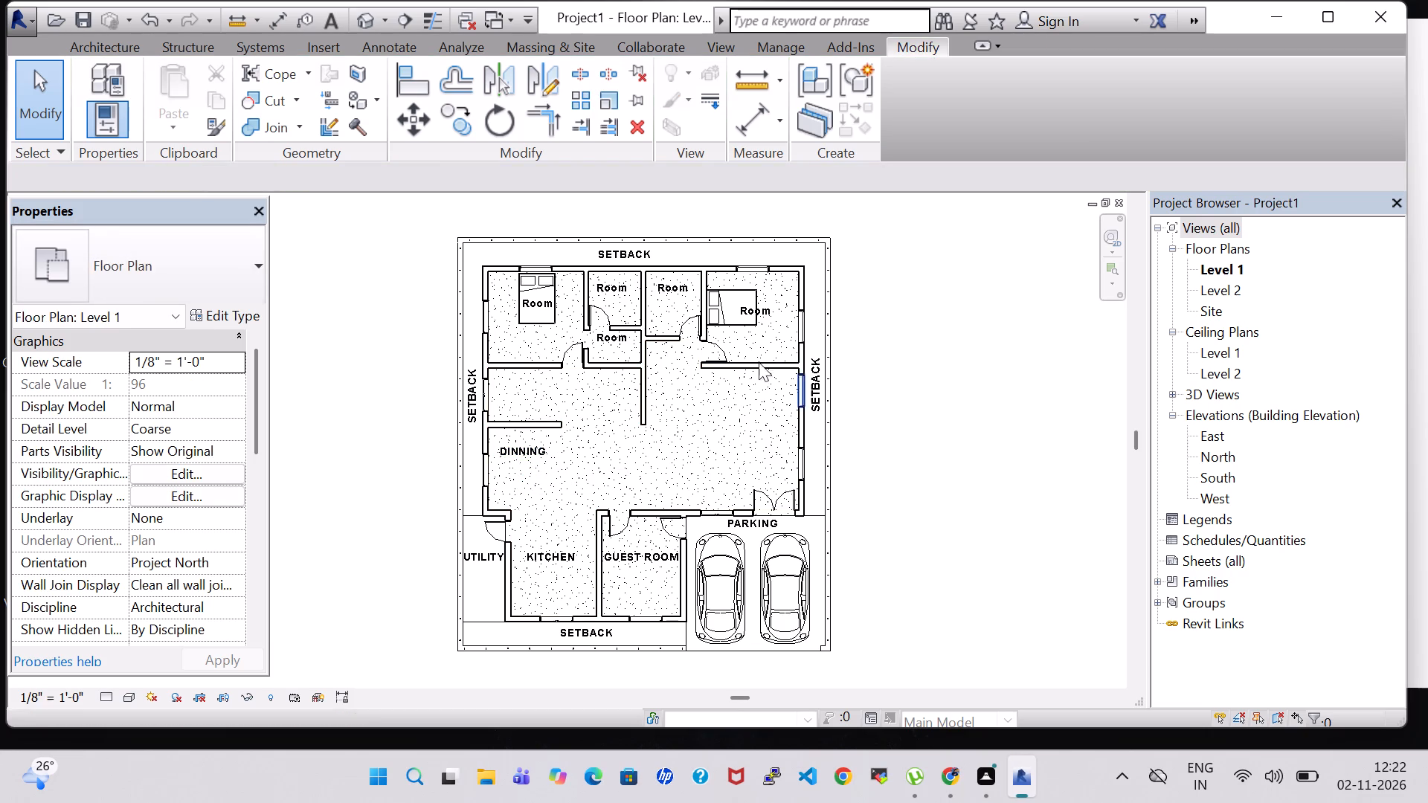
Rename the northwest bedroom as M.BEDROOM 1.
double_click(532, 300)
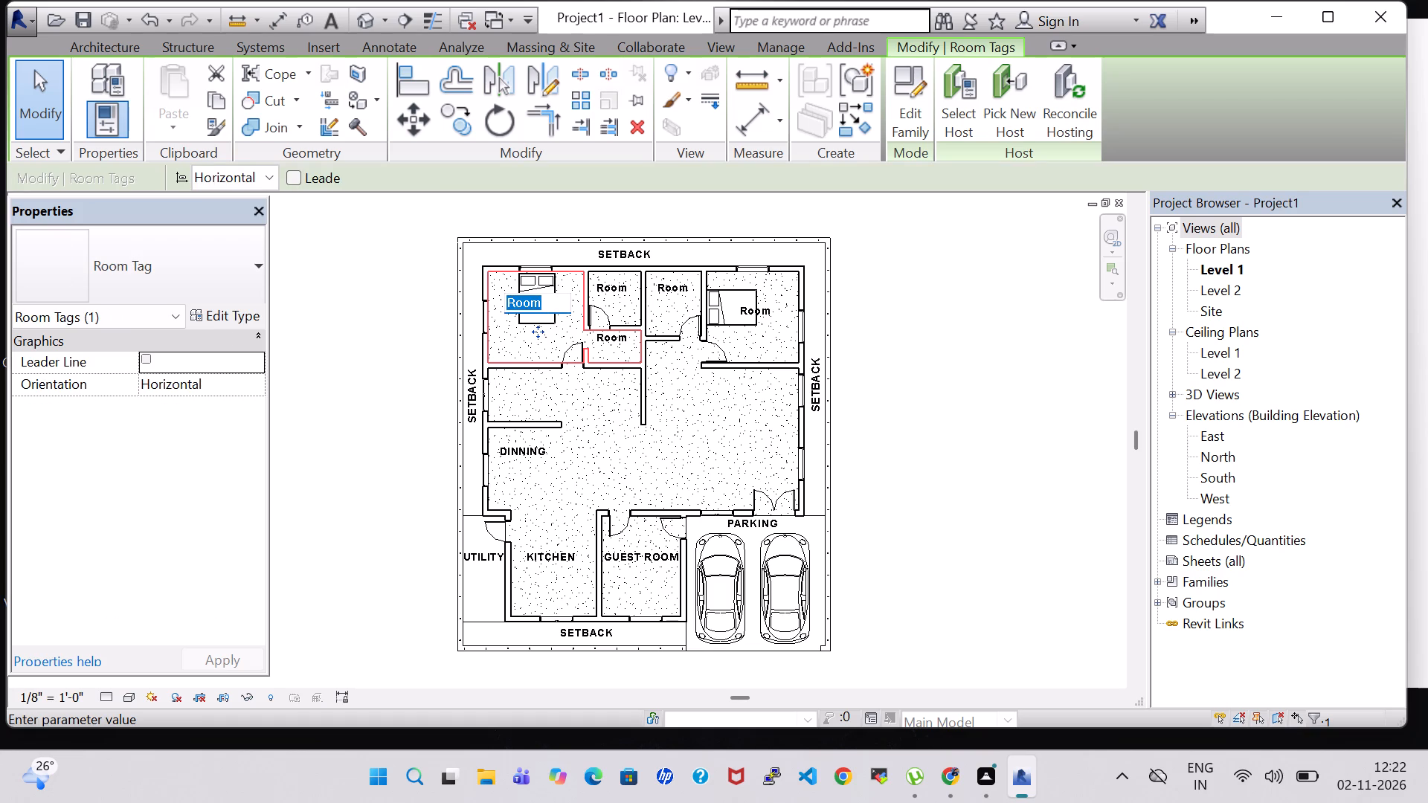
key(BackSpace)
text(M.)
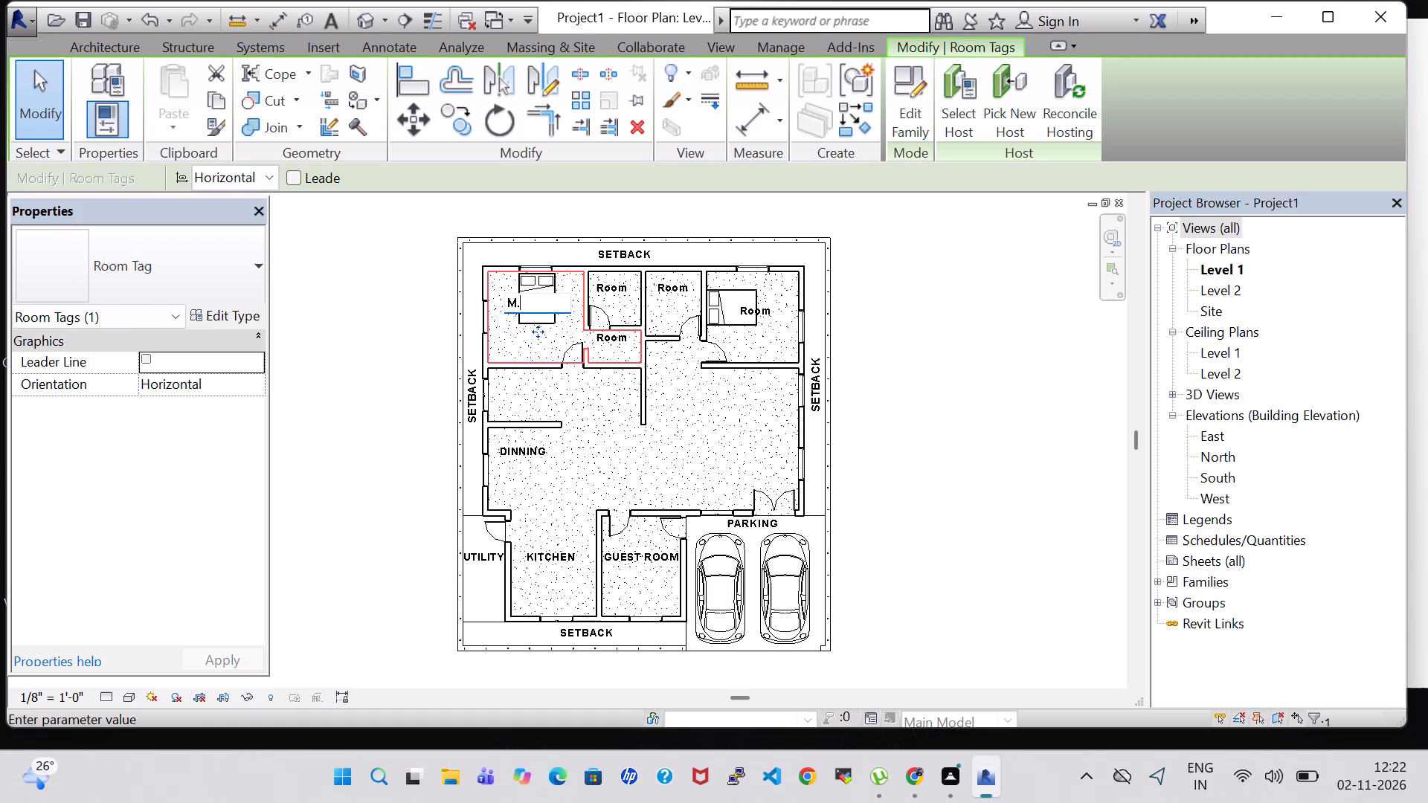
text(BED)
text(ROOM 1)
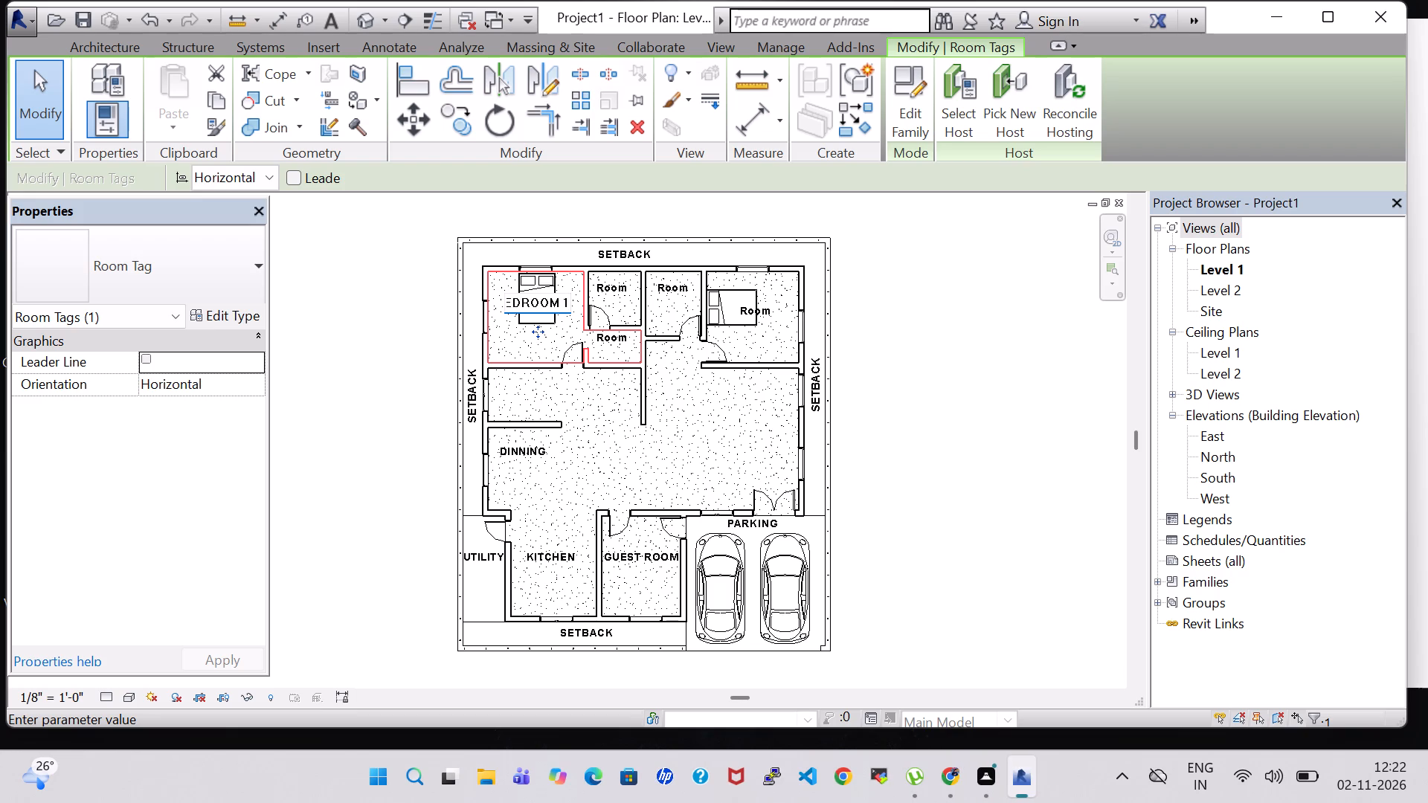
key(Return)
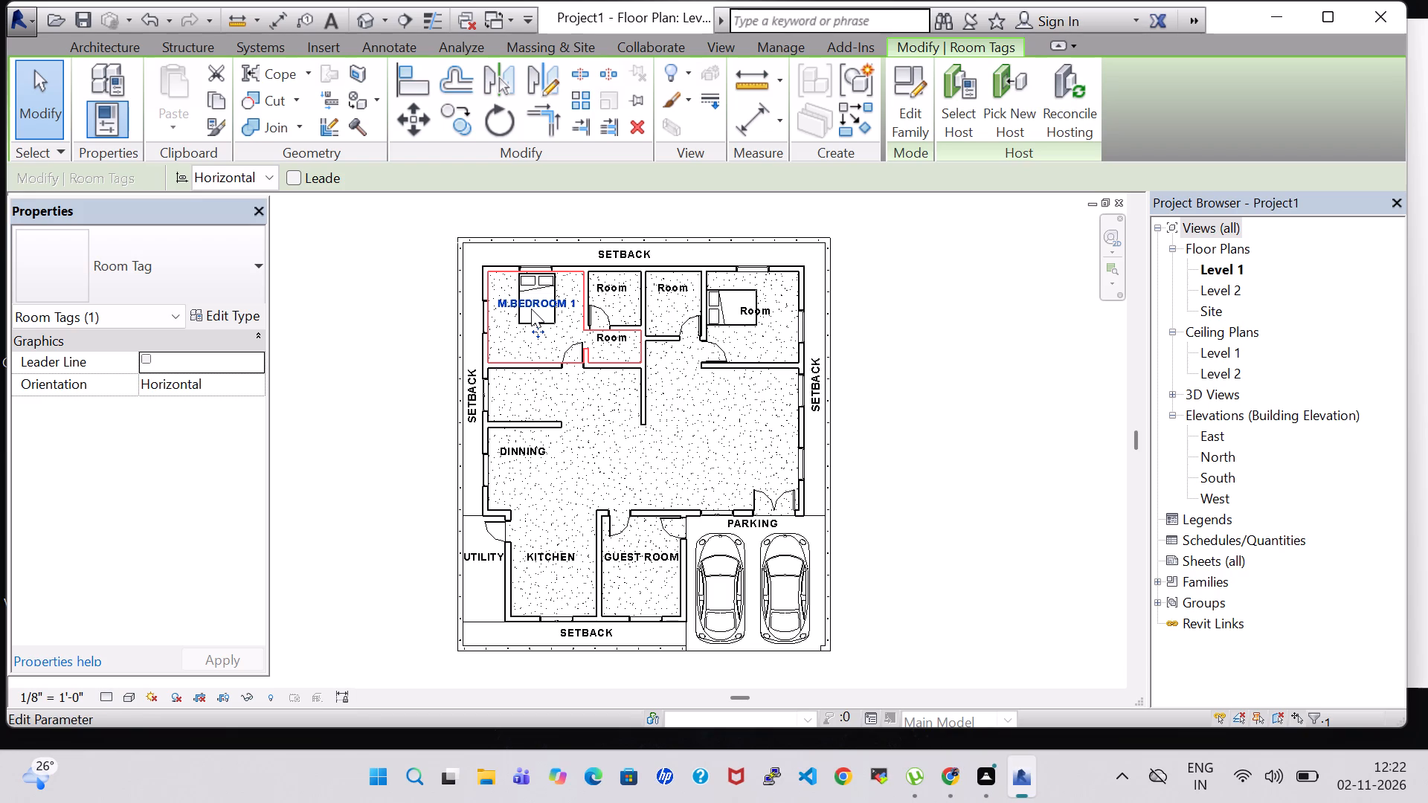
Nudge the M.BEDROOM 1 tag south until it sits clear below the bed.
key(Down)
key(Down)
key(Down)
key(Right)
key(Down)
key(Down)
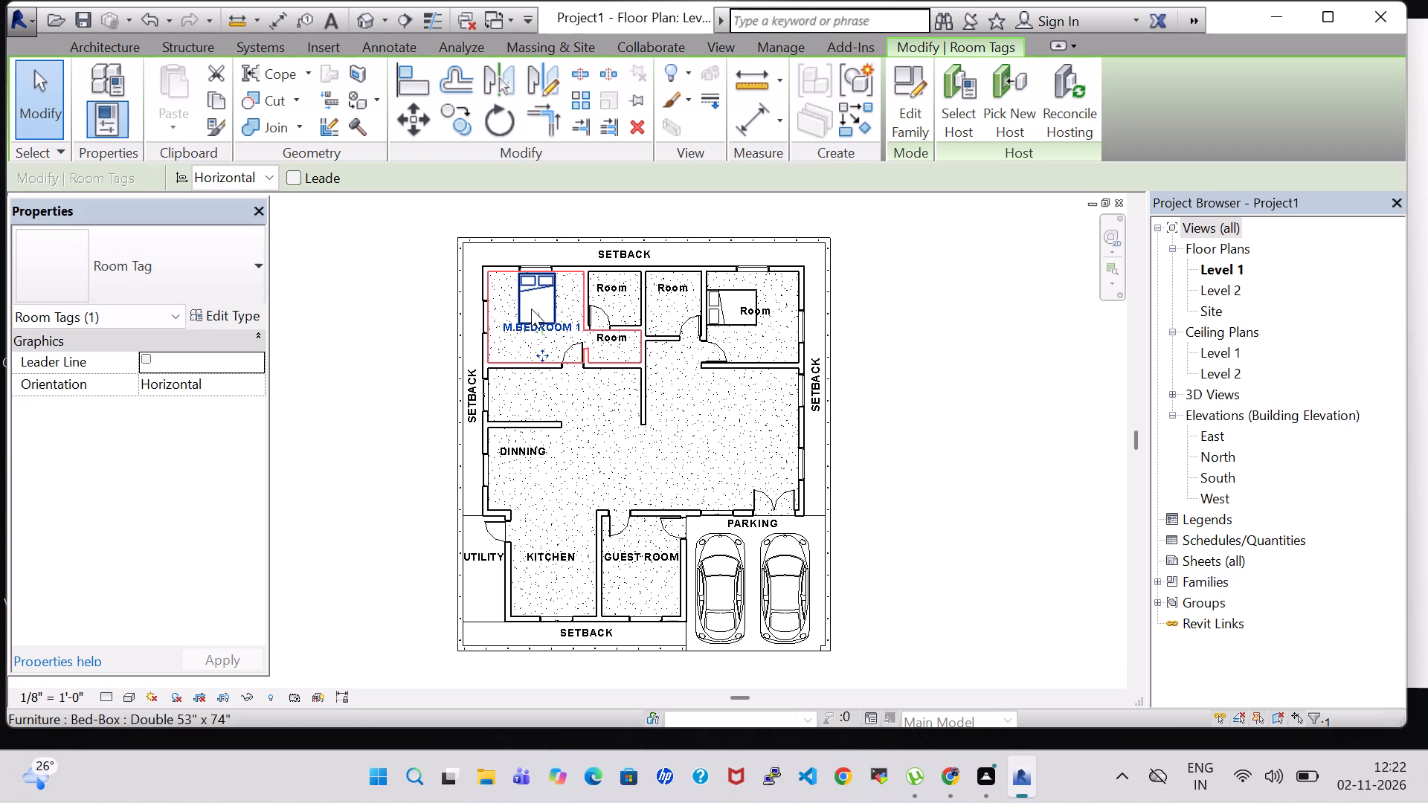
key(Down)
key(Left)
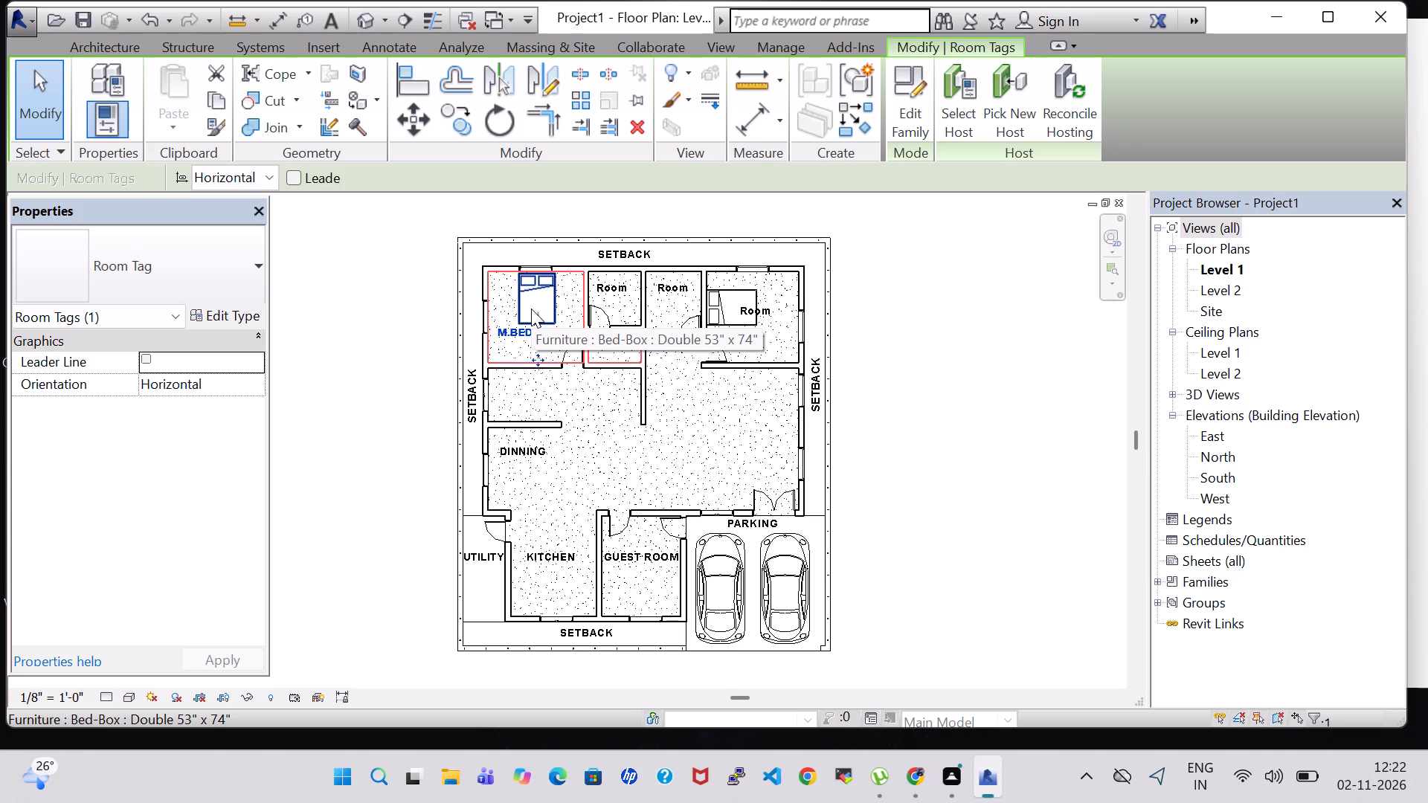
click(927, 364)
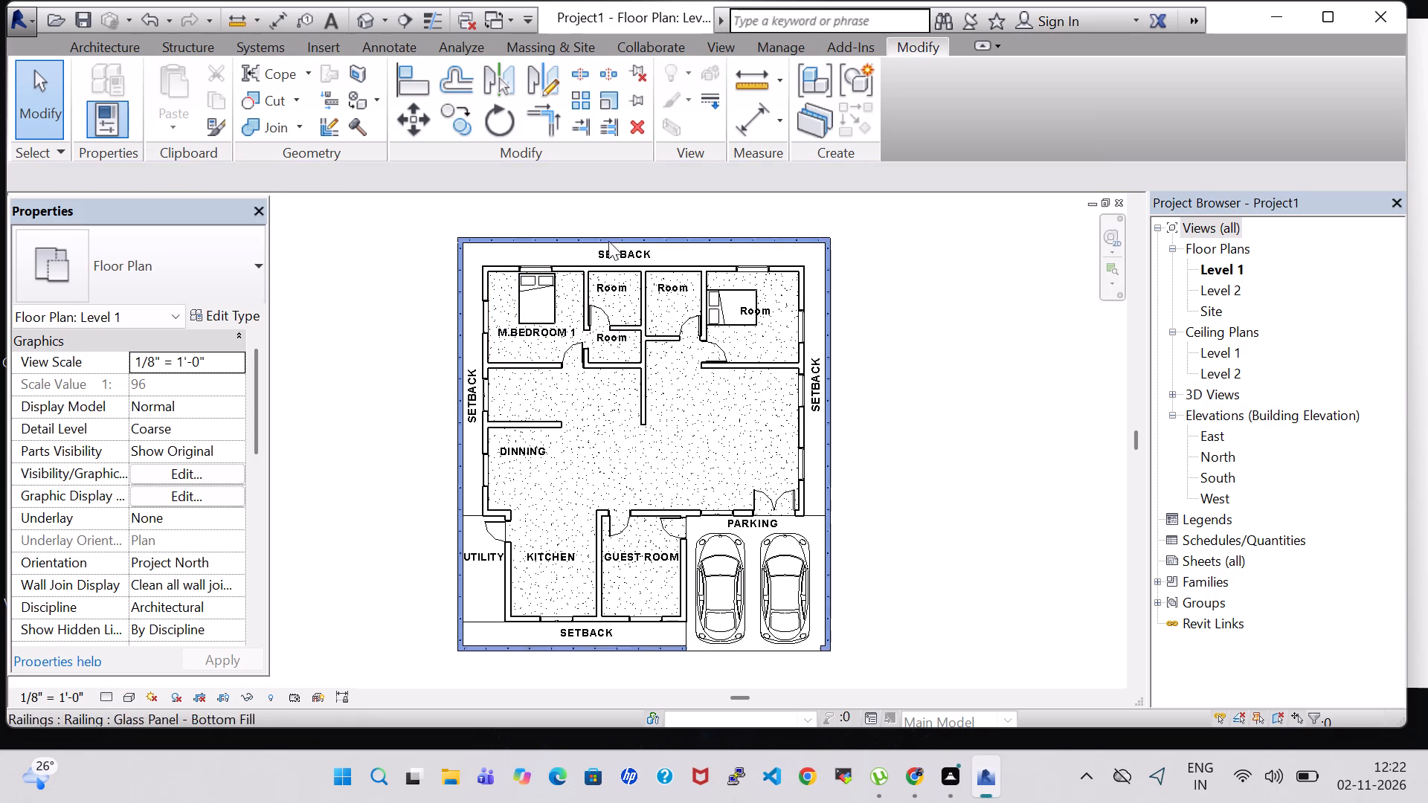
Rename the northern room just east of M.BEDROOM 1 as A.TOI.
double_click(617, 285)
key(BackSpace)
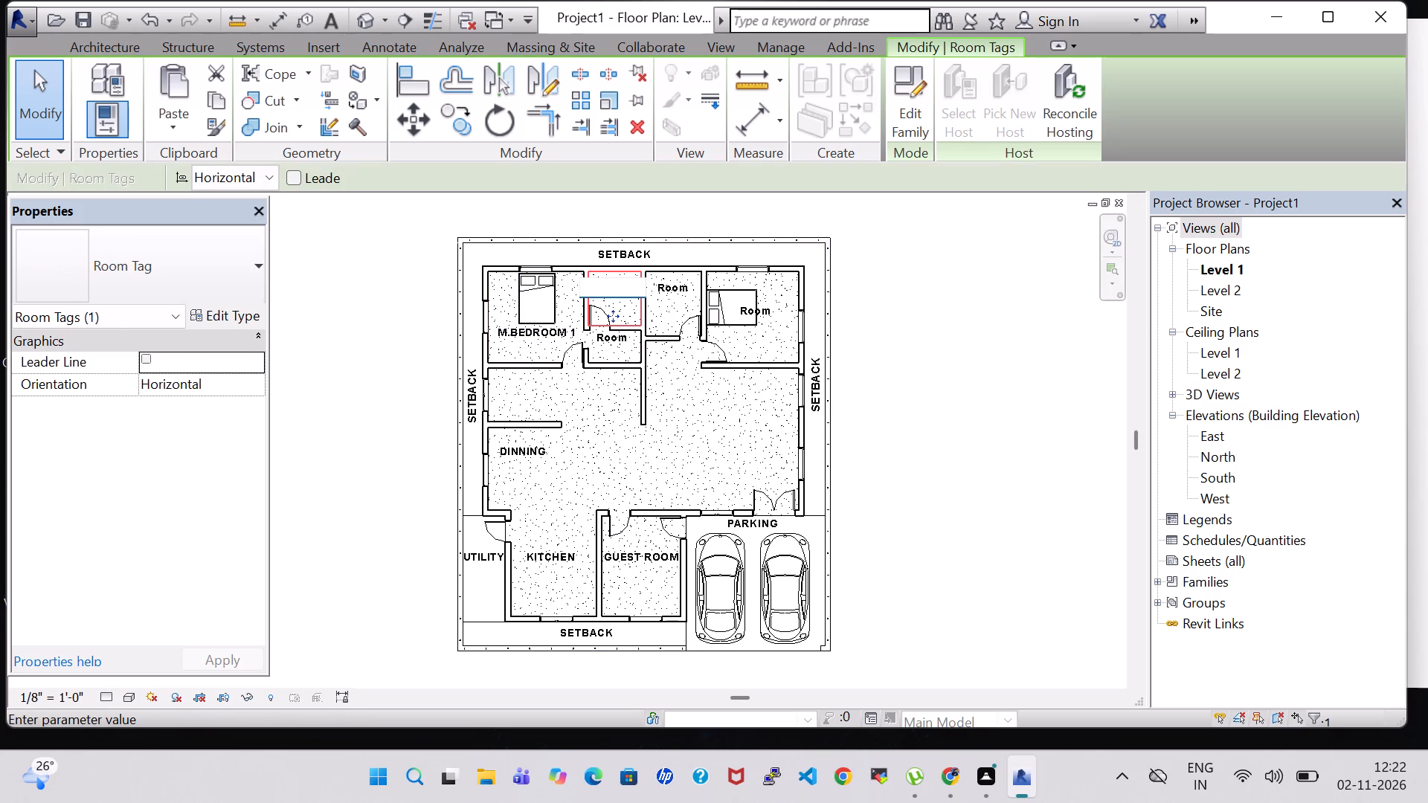
text(A.)
text(TOI)
key(Return)
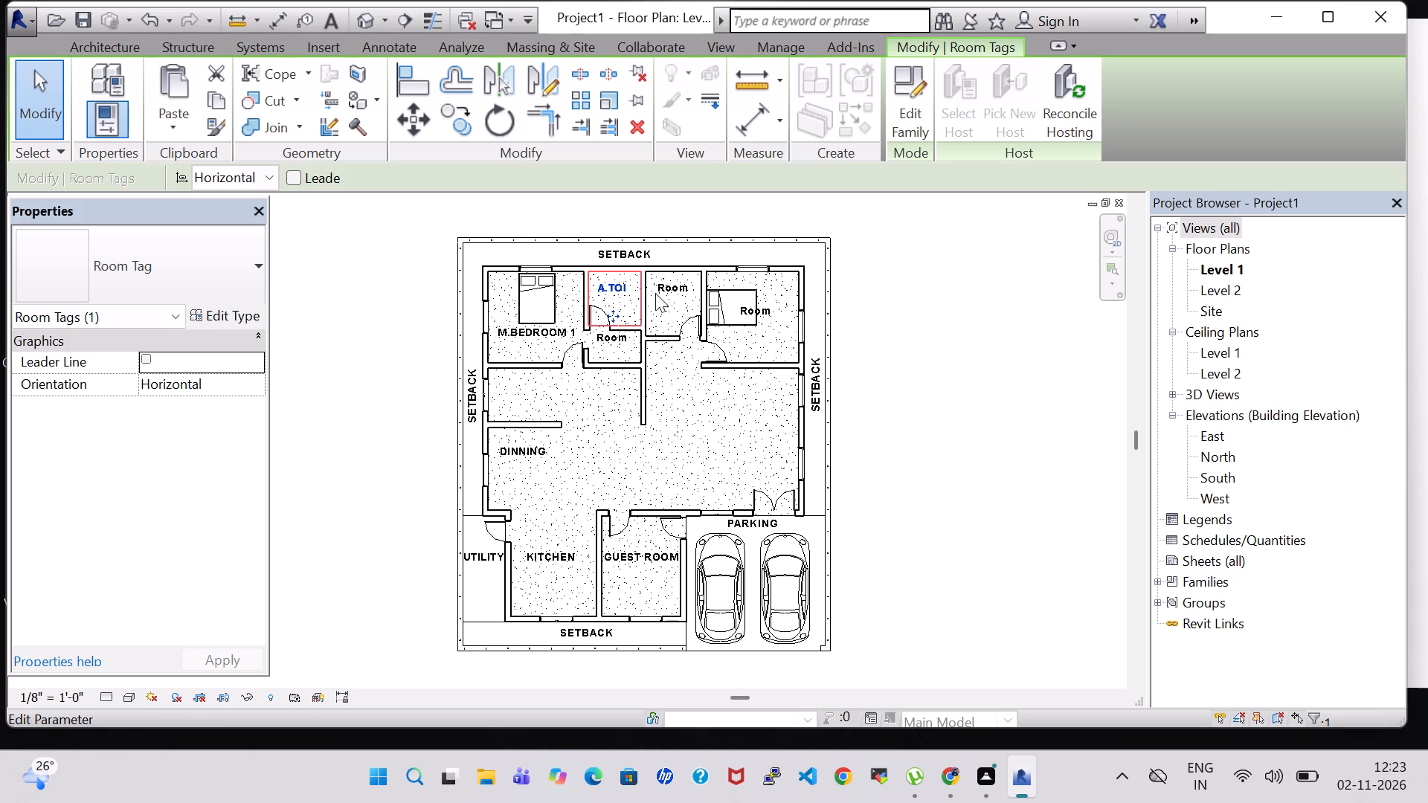
click(1012, 332)
Rename the small room south of A.TOI as DRESS and nudge its tag south and slightly east.
scroll(678, 374, up, 5)
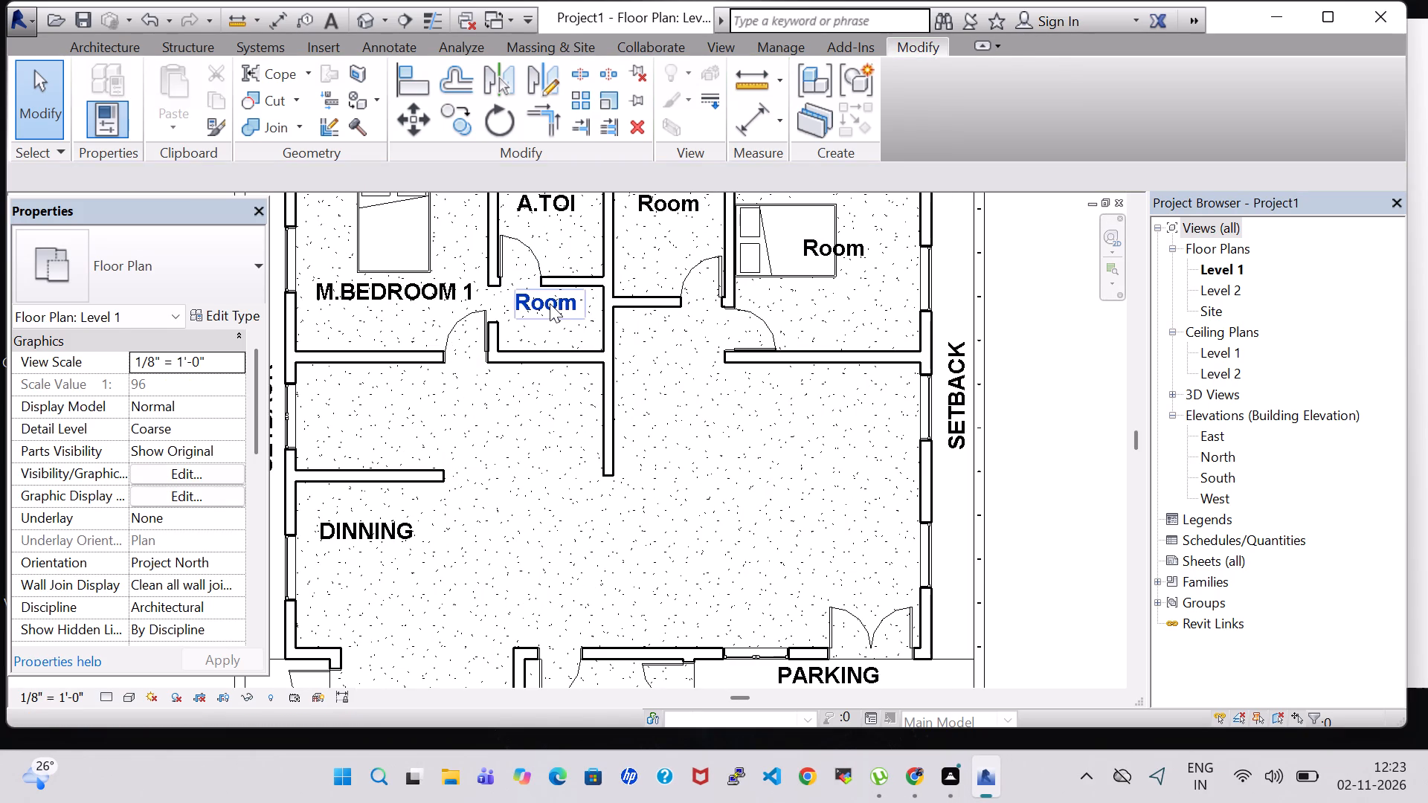
double_click(550, 303)
key(BackSpace)
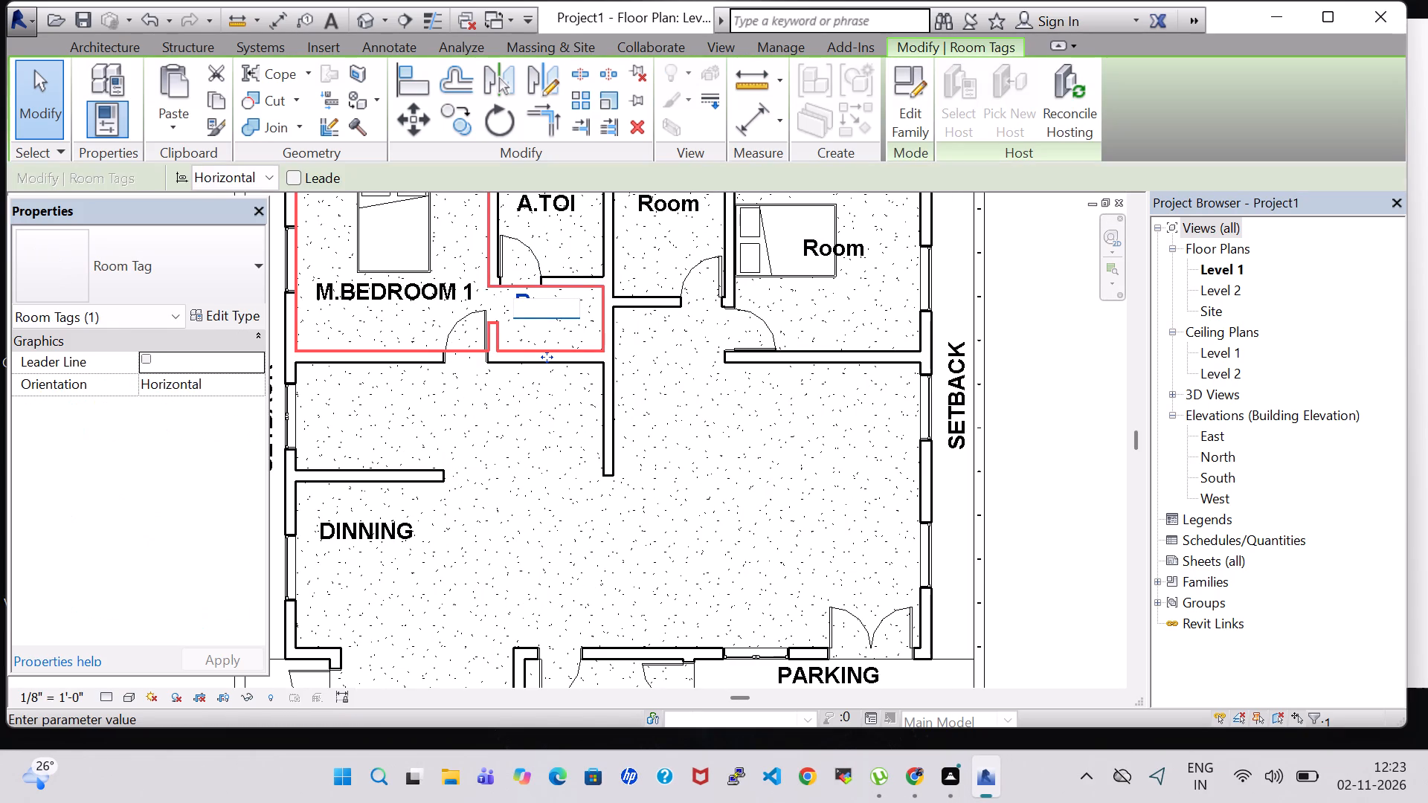
text(DRESS)
key(Return)
key(Down)
key(Down)
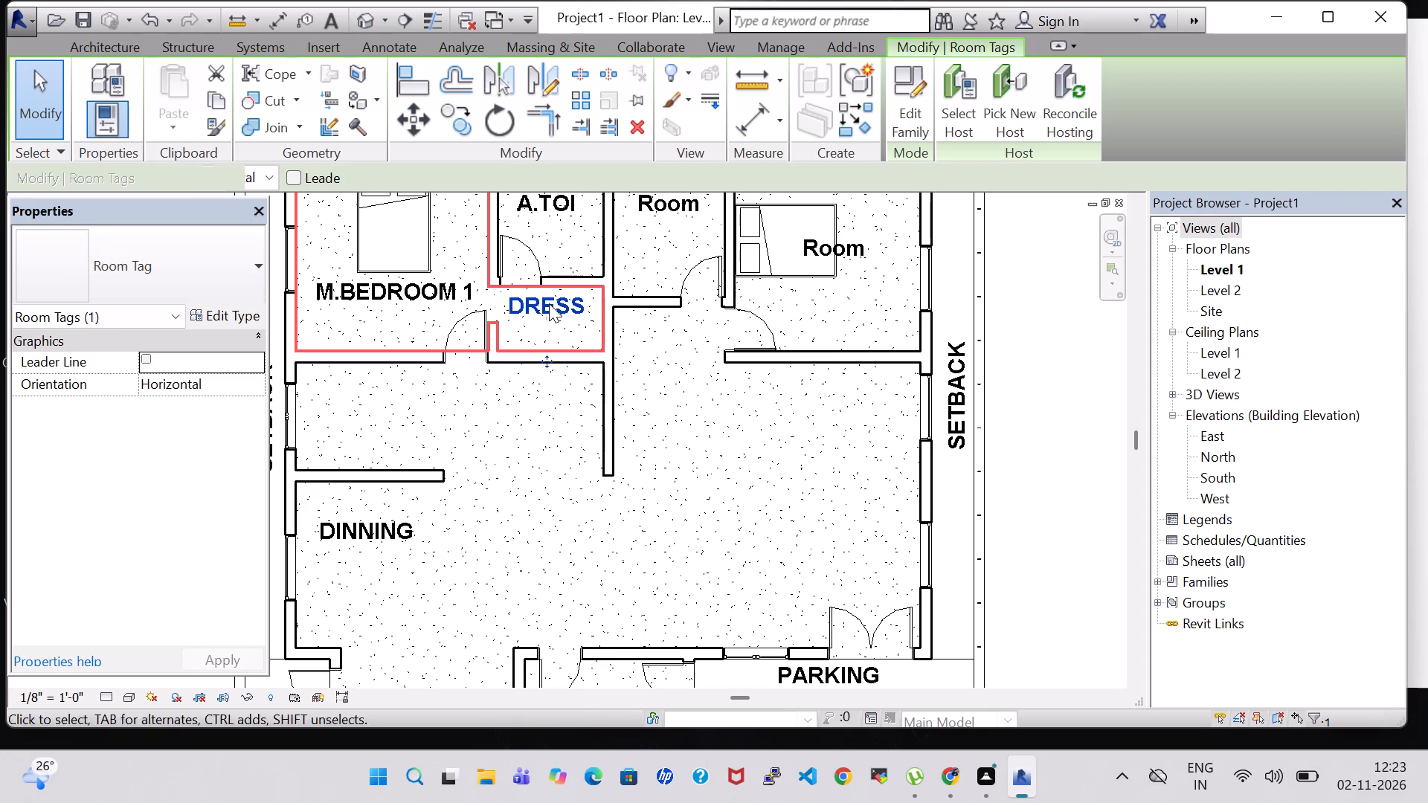
key(Right)
key(Down)
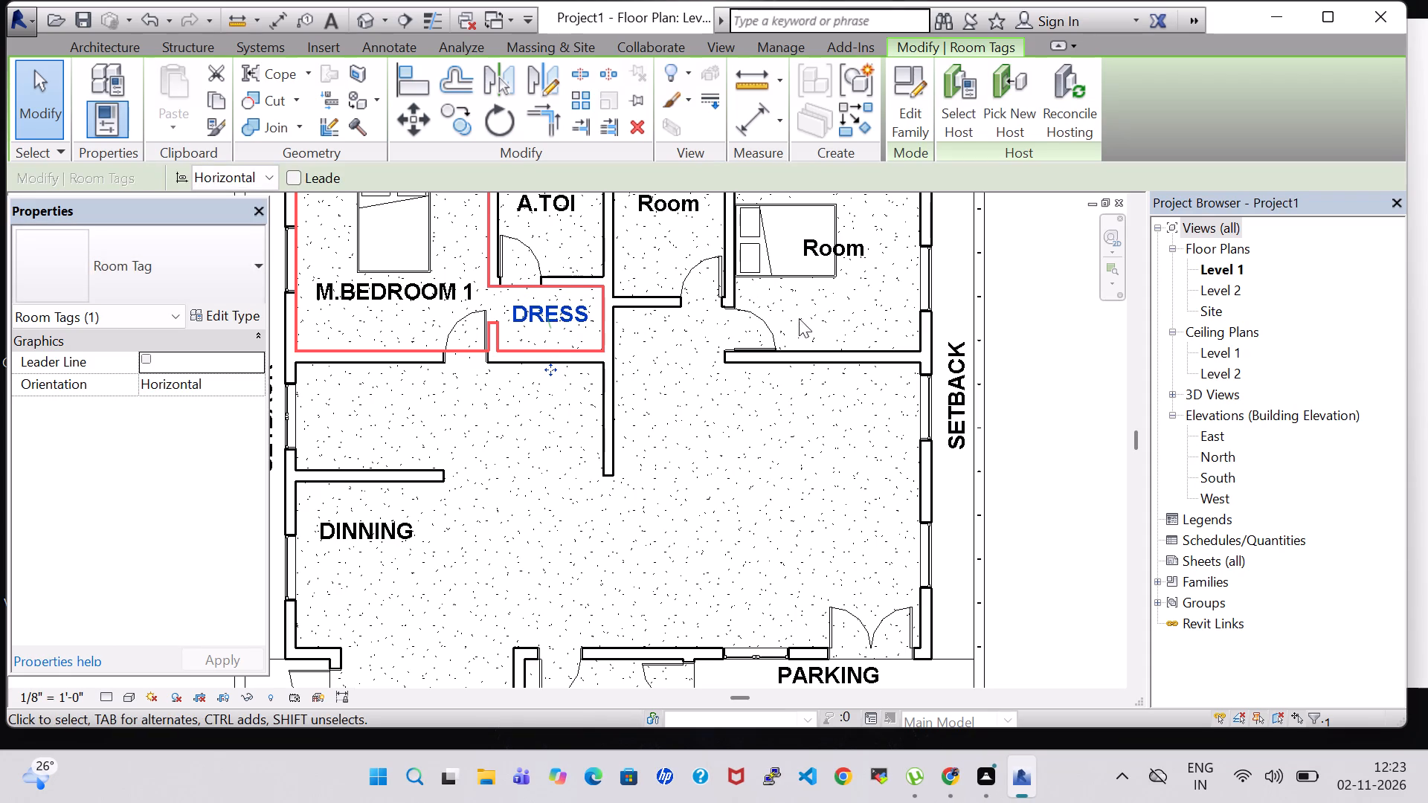
click(1035, 337)
Rename the northern room just east of A.TOI as C.TOI.
double_click(670, 199)
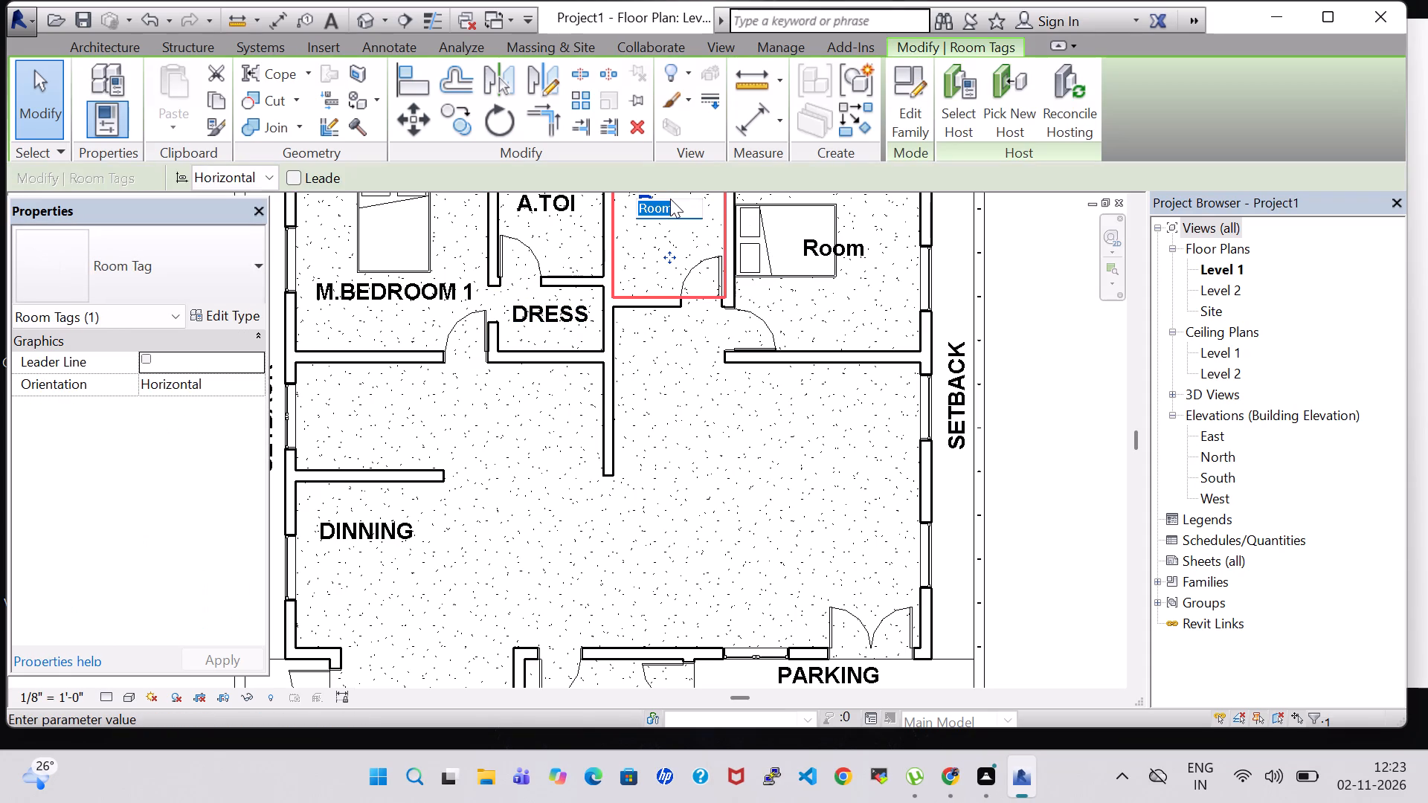
key(BackSpace)
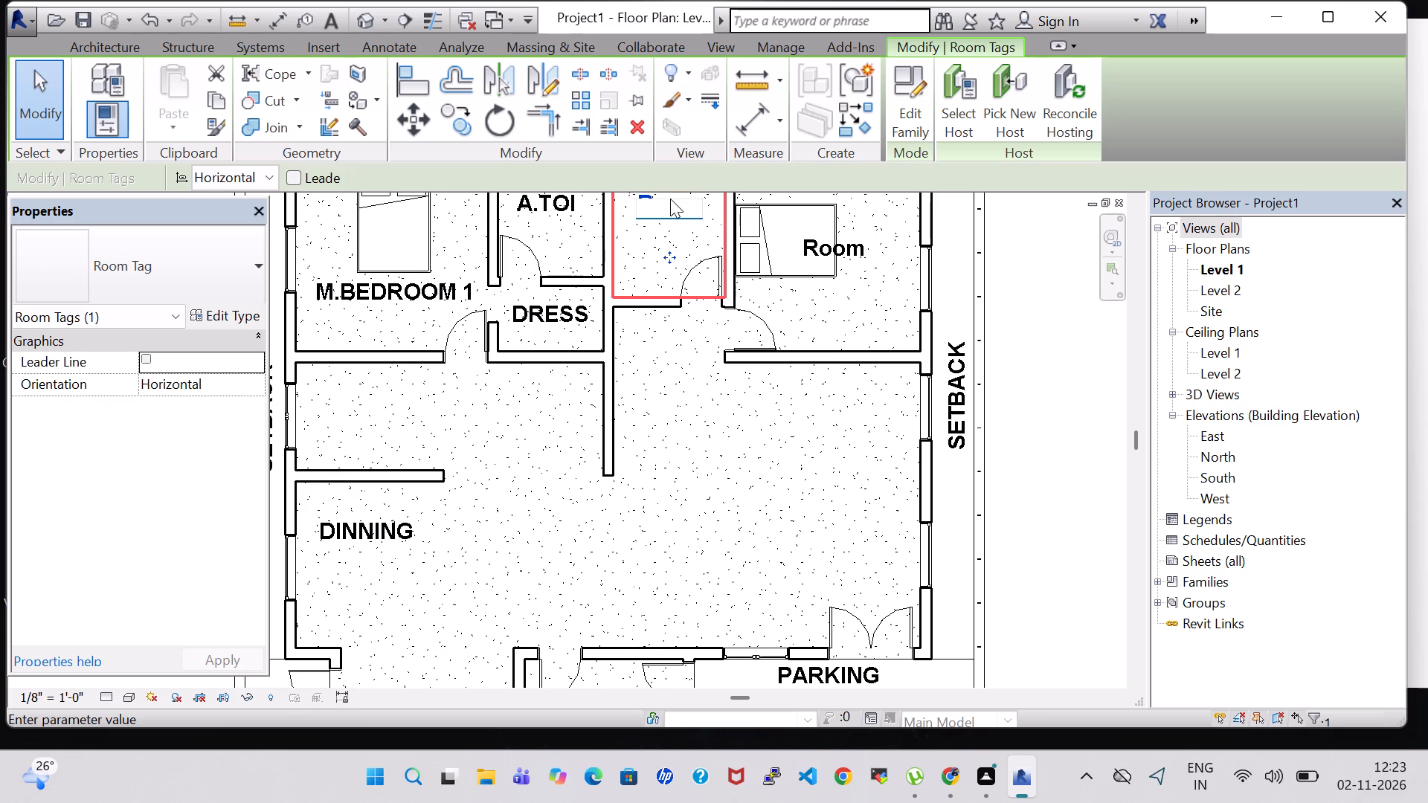
text(C.TOI)
key(Return)
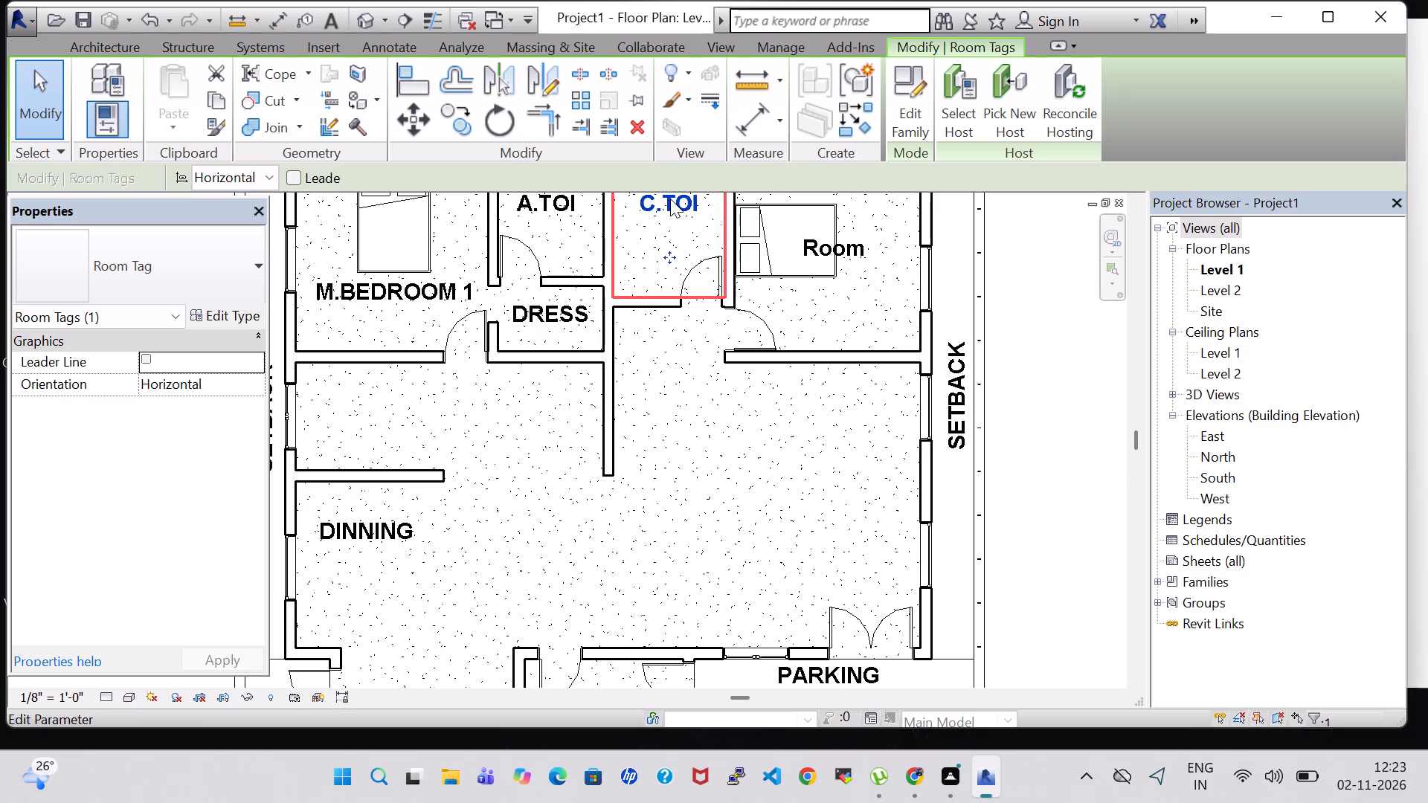
Extend the A.TOI room name to A.TOILET and nudge its tag slightly east.
scroll(907, 188, down, 4)
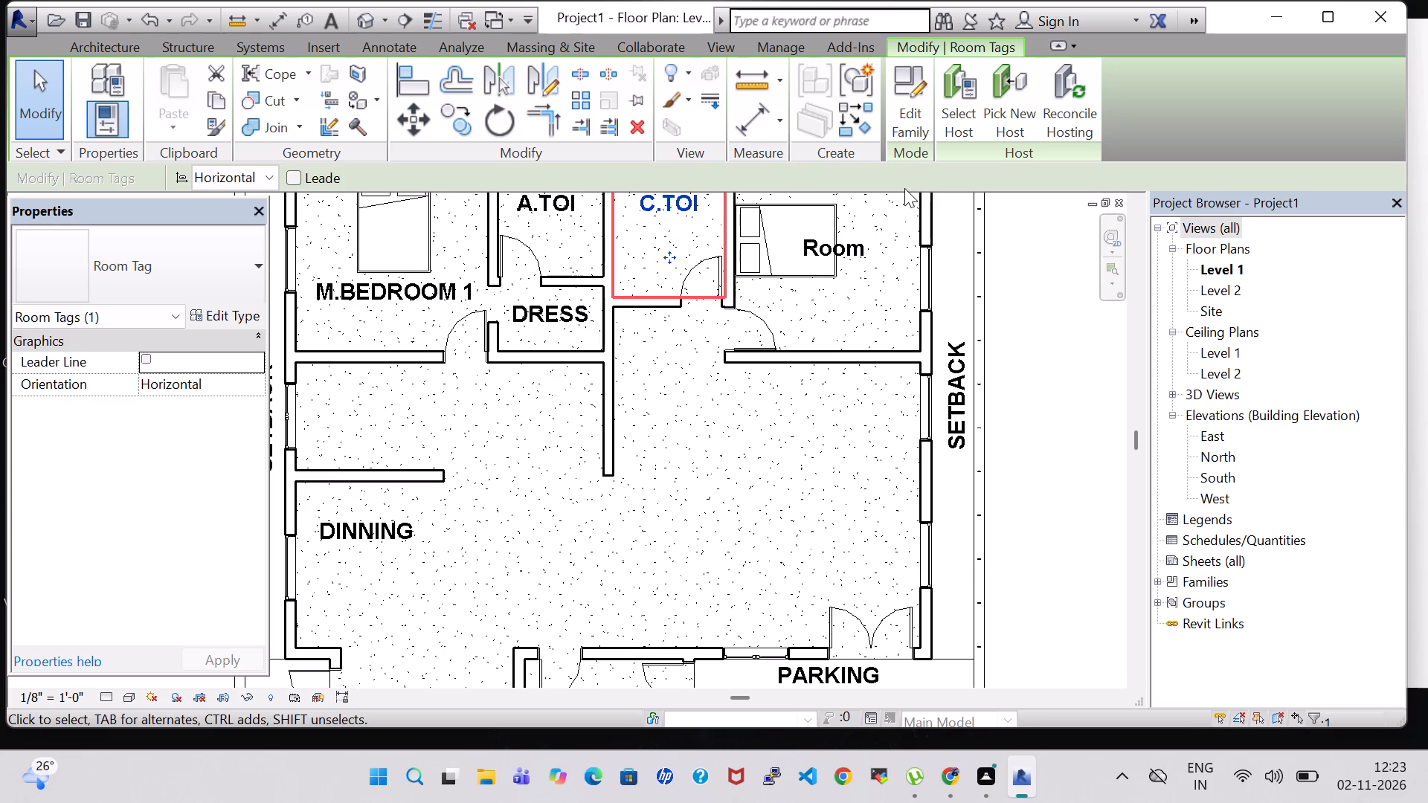
scroll(723, 290, down, 3)
double_click(623, 229)
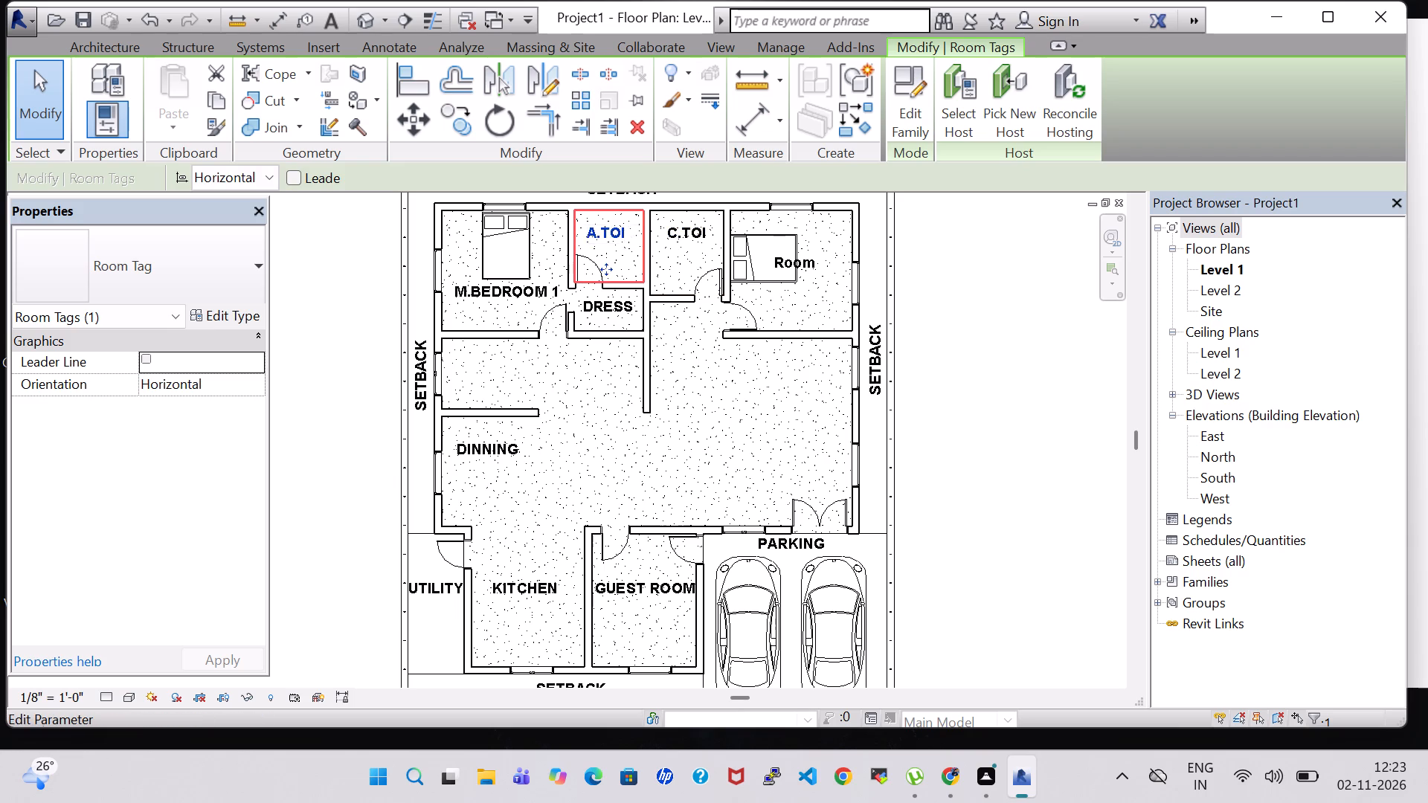
click(623, 229)
text(LET)
key(Return)
key(Right)
Extend the C.TOI room name to C.TOILET.
double_click(689, 238)
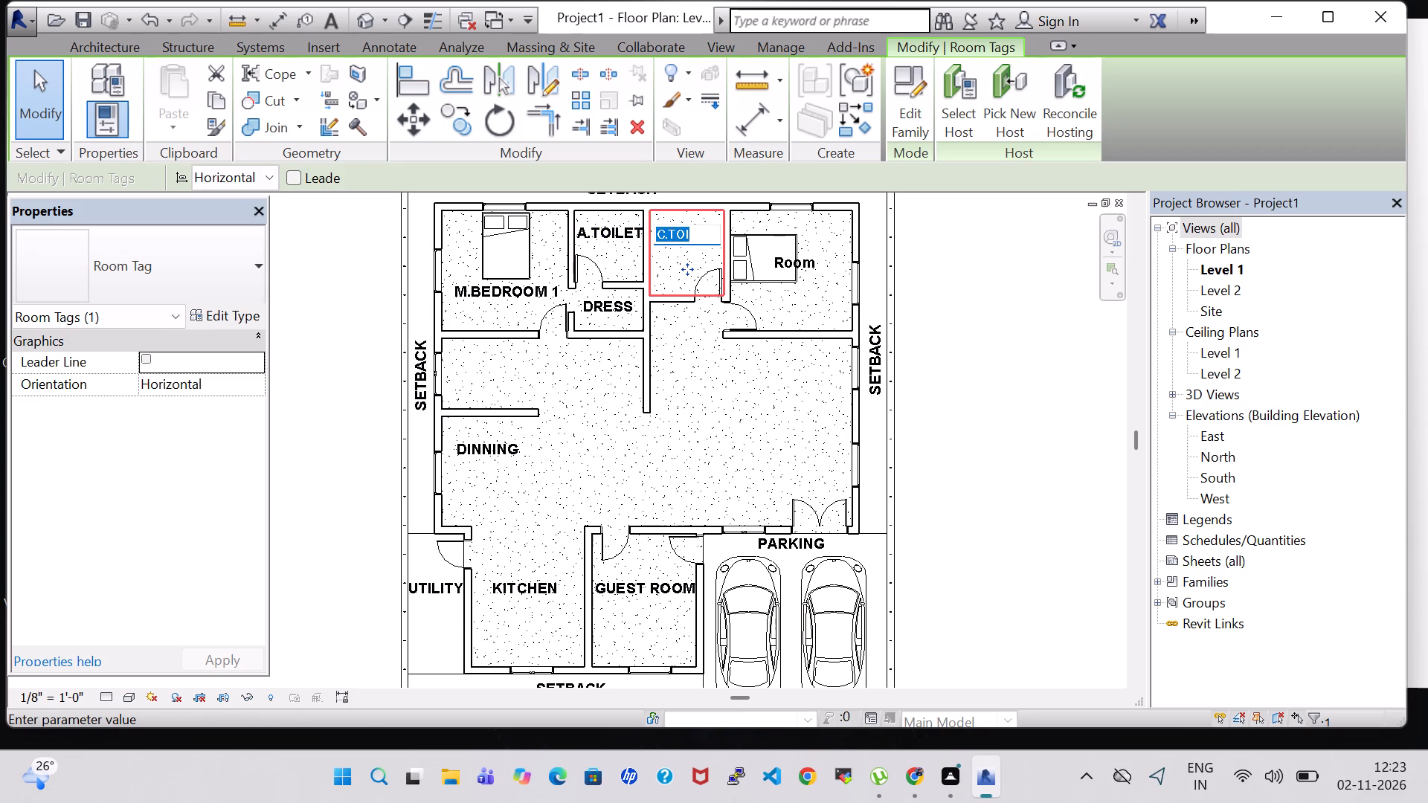
click(698, 236)
text(LET)
key(Return)
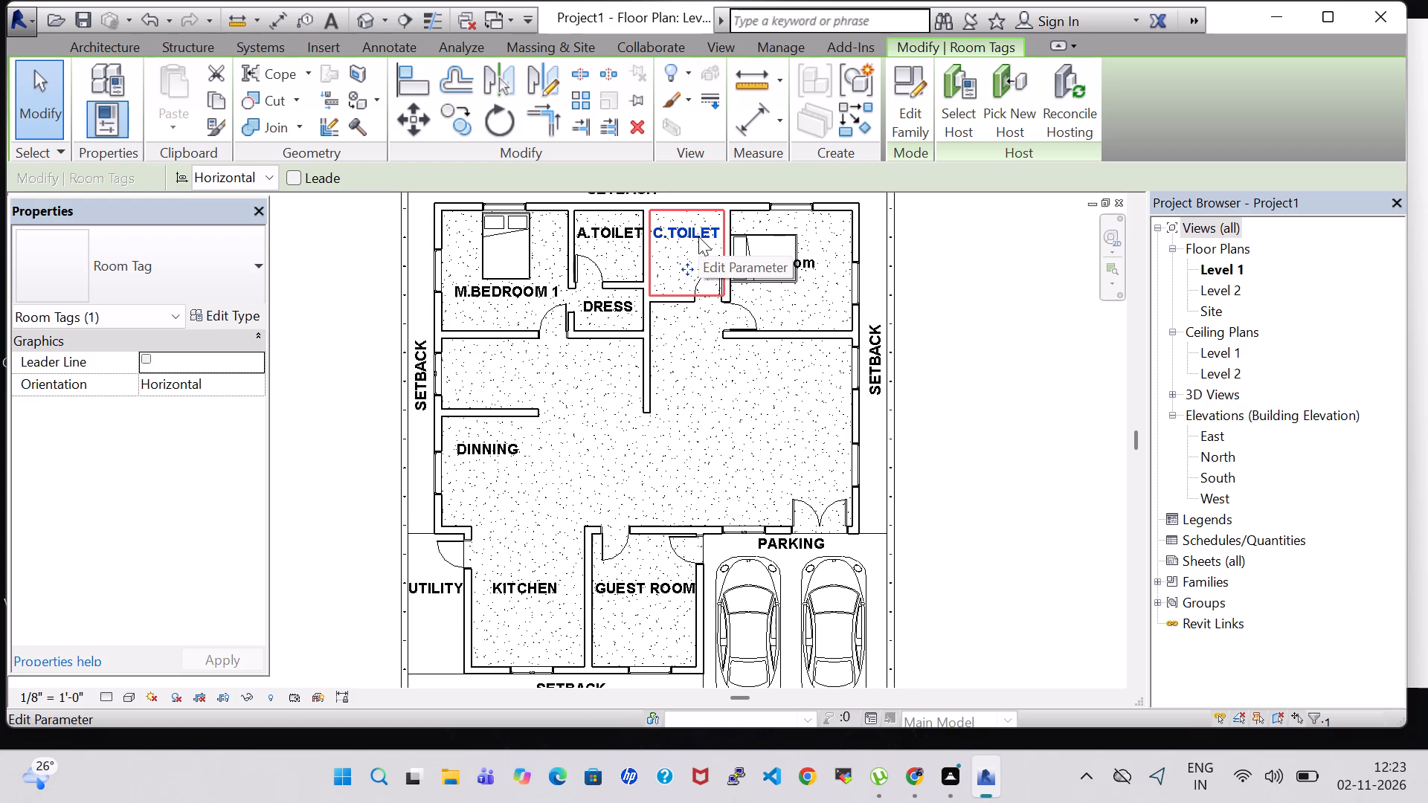
click(953, 309)
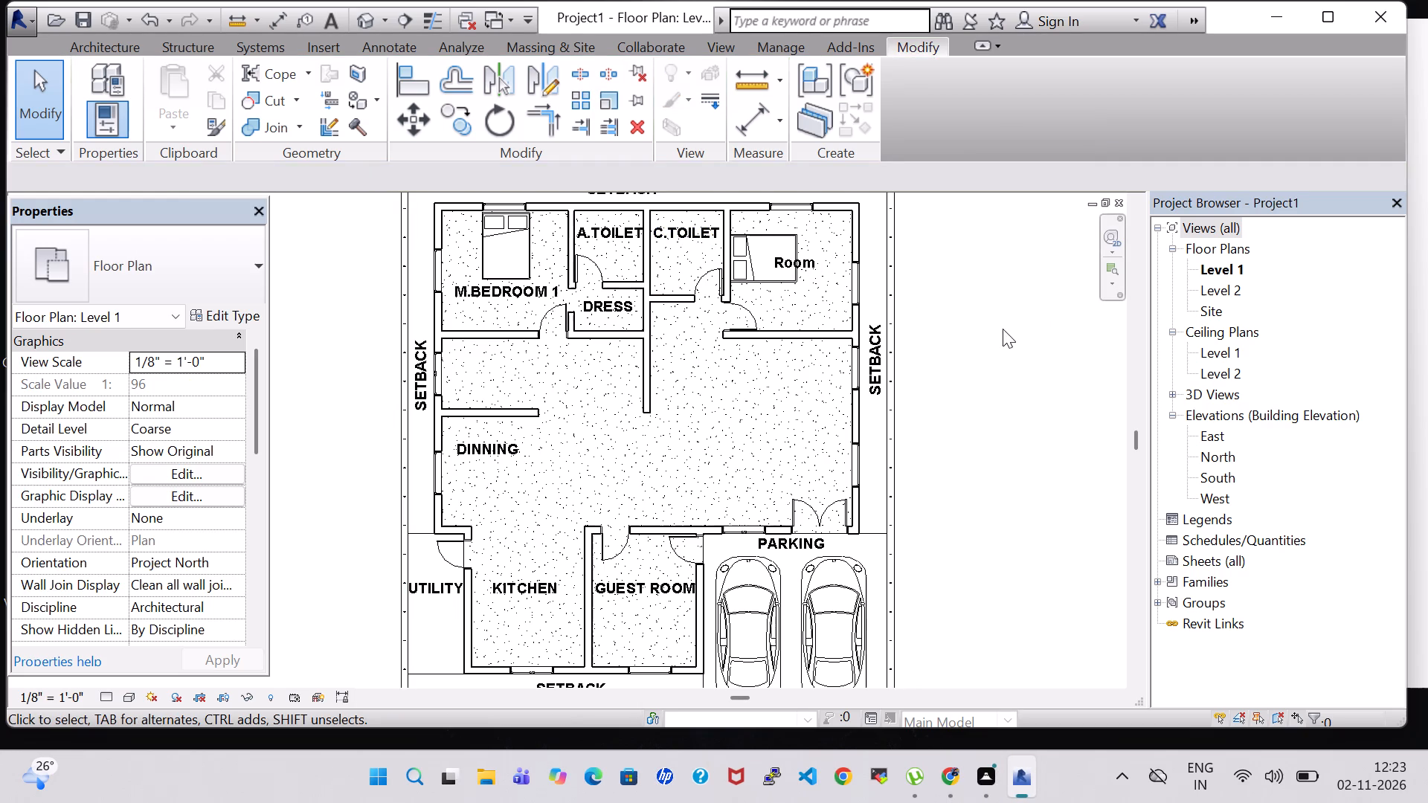
Rename the northeast bedroom as BED ROOM 2.
middle_drag(1003, 329, 953, 402)
double_click(770, 332)
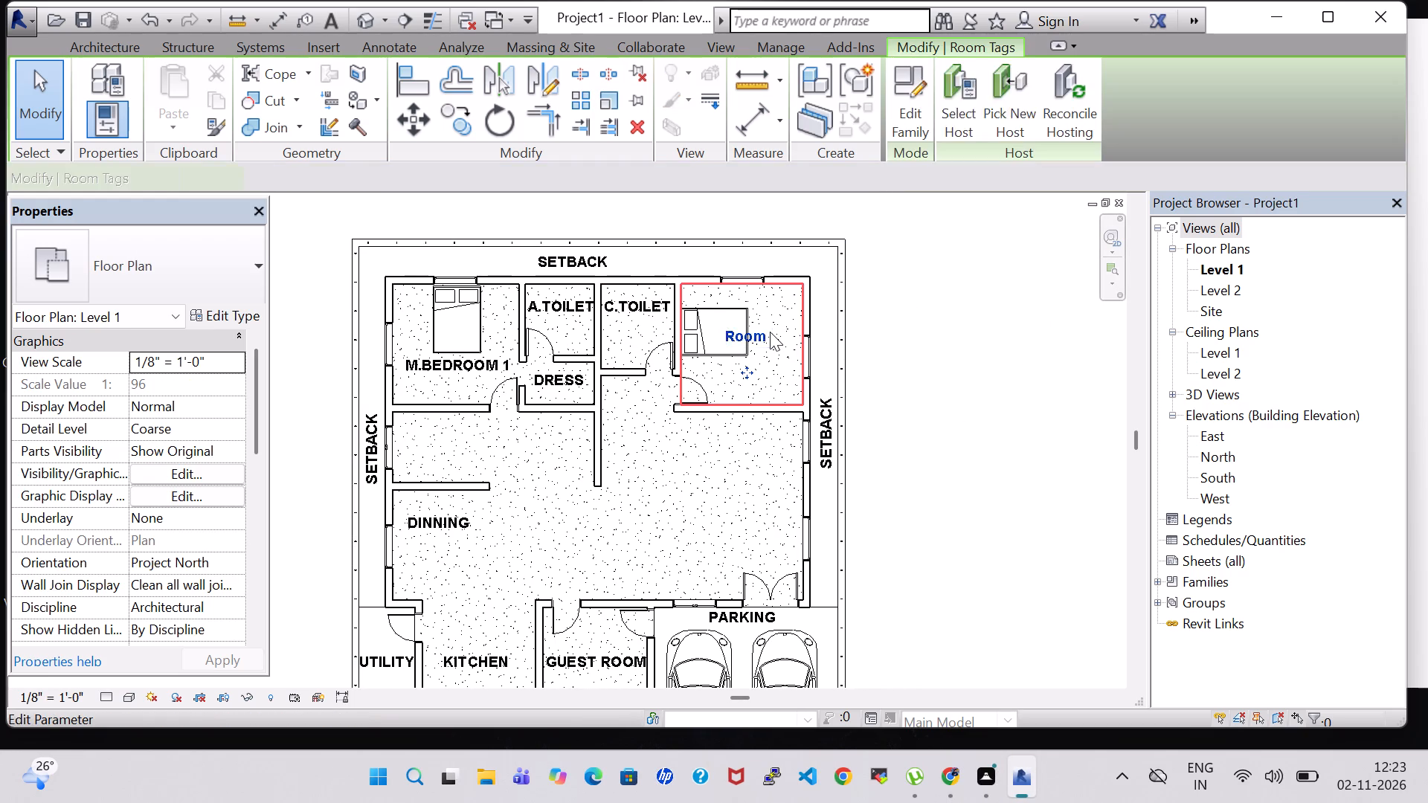
key(BackSpace)
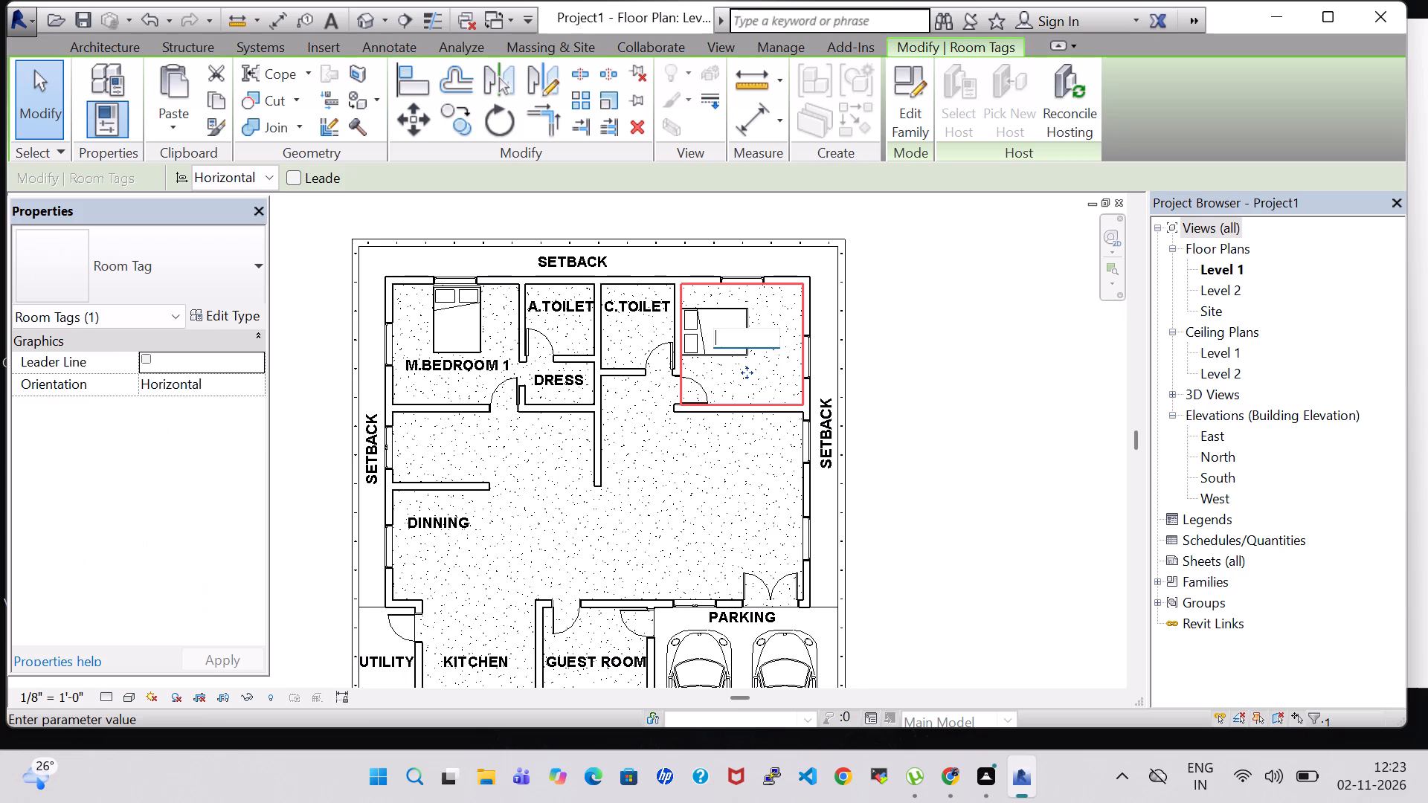
text(BED ROOM 2)
key(Return)
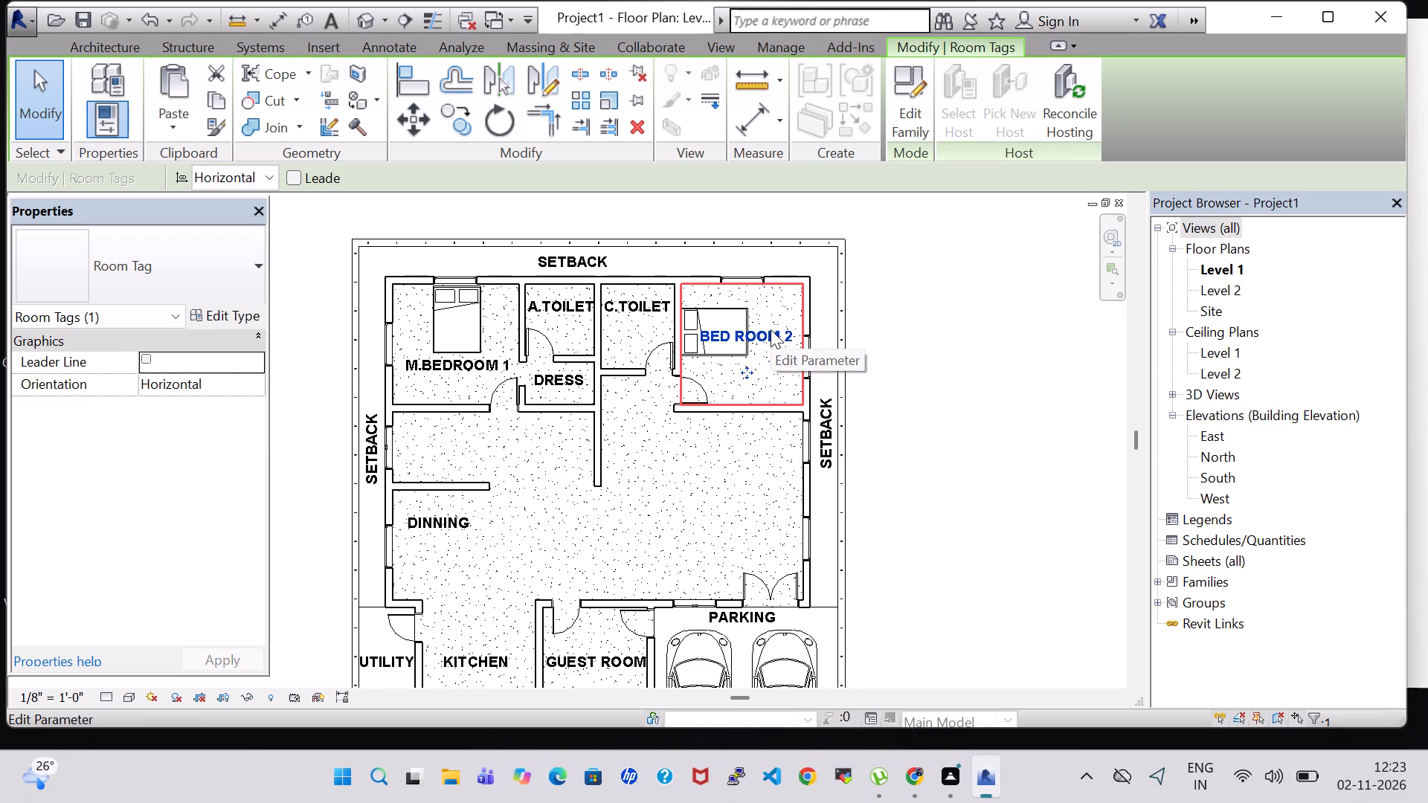
click(933, 341)
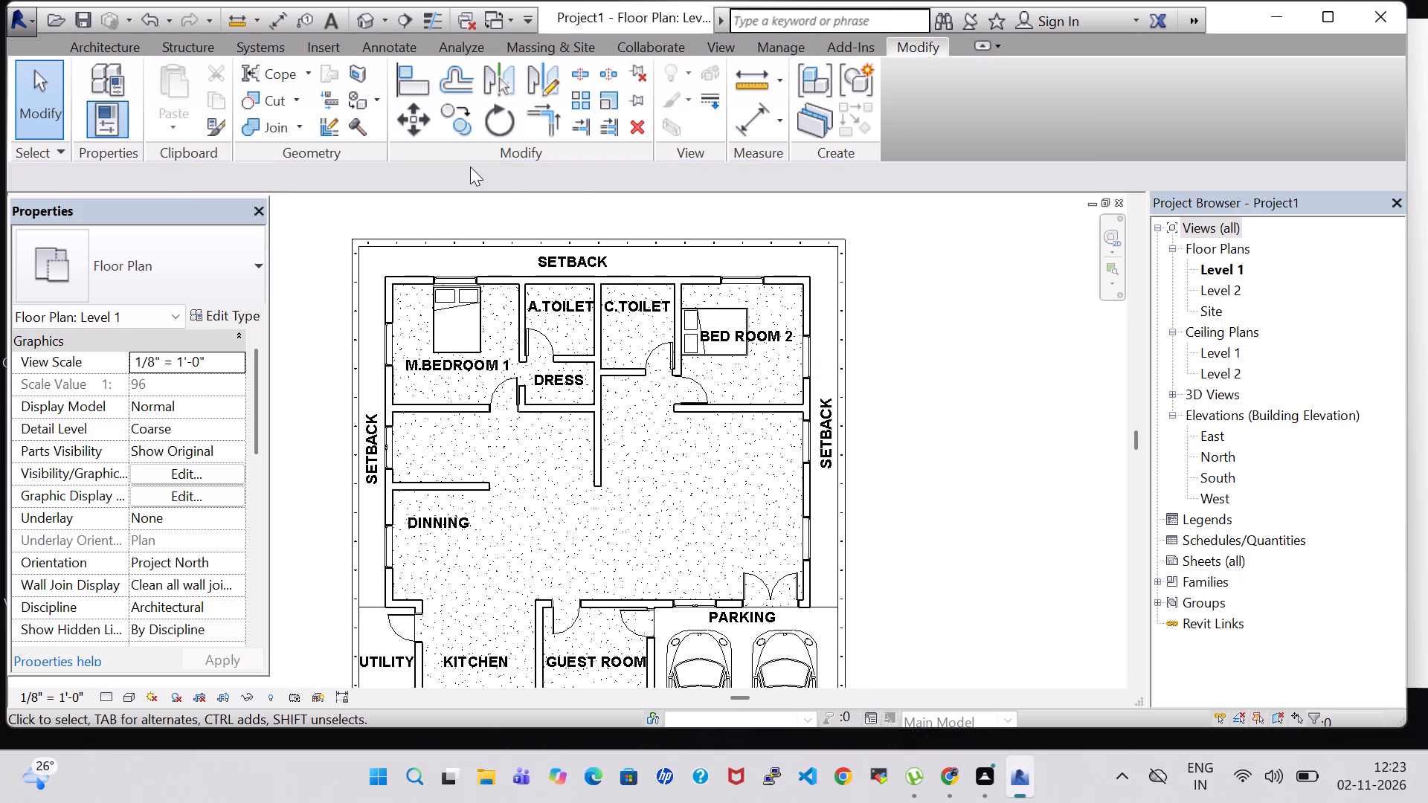
Place a new tagged room in the open hall area south of BED ROOM 2, east of the partition wall.
click(122, 48)
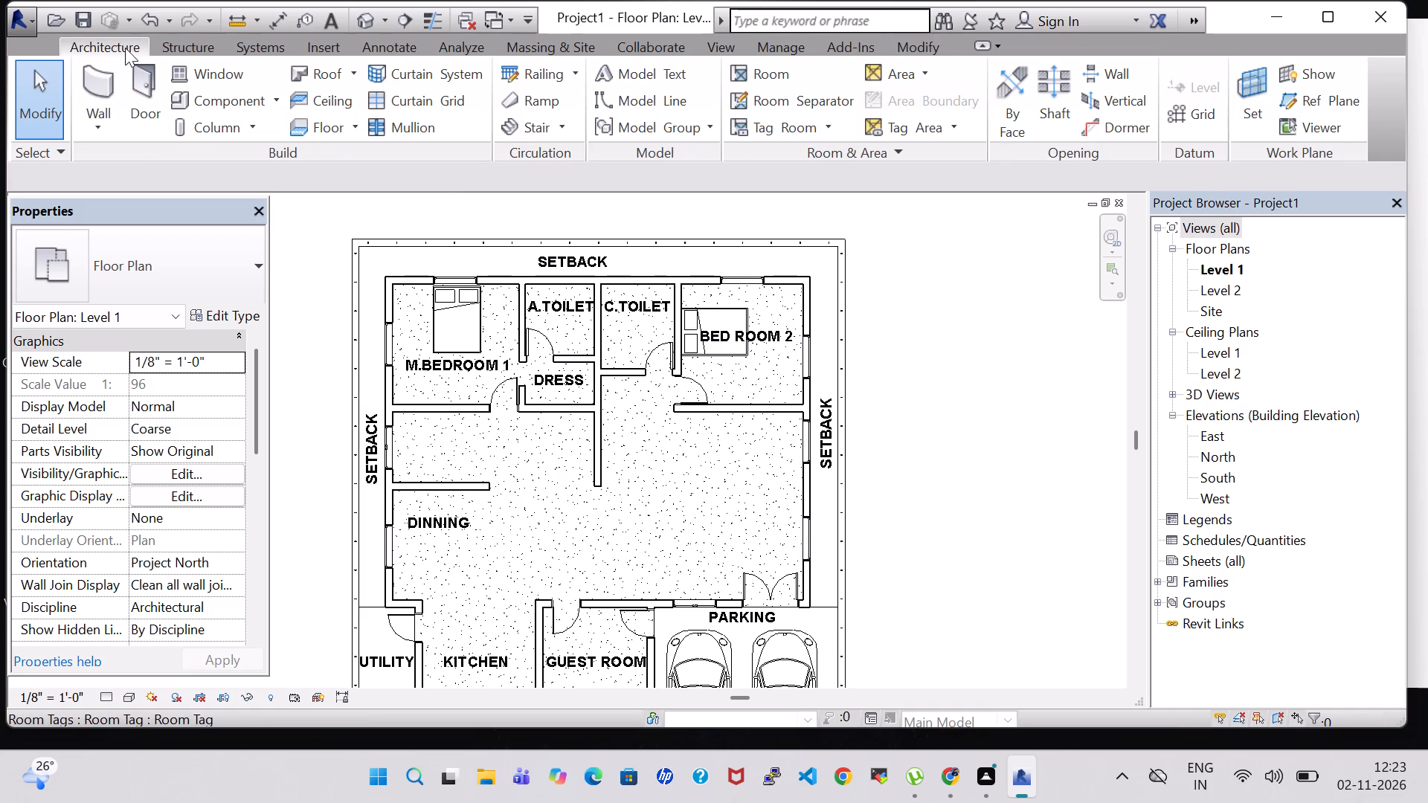
click(756, 74)
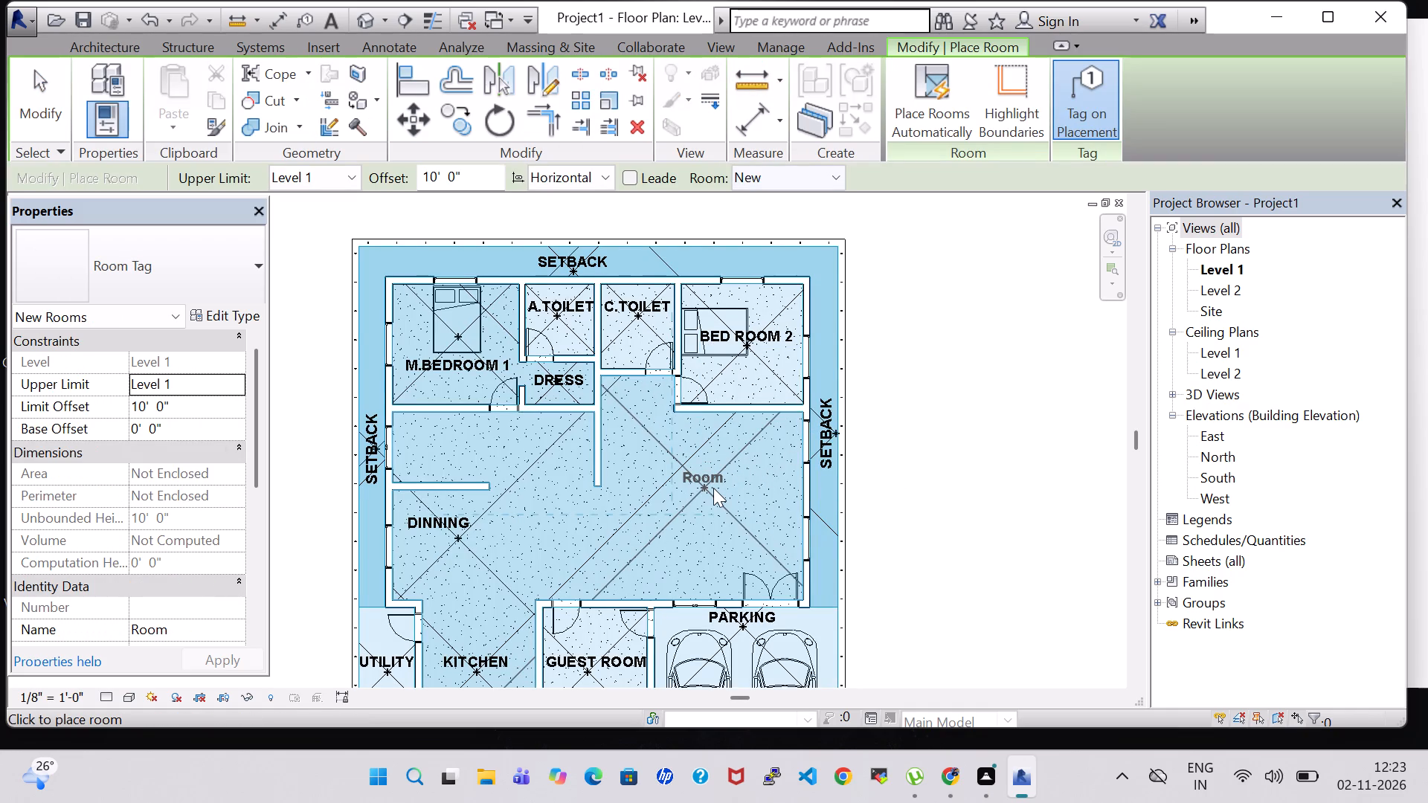
click(713, 488)
click(1220, 692)
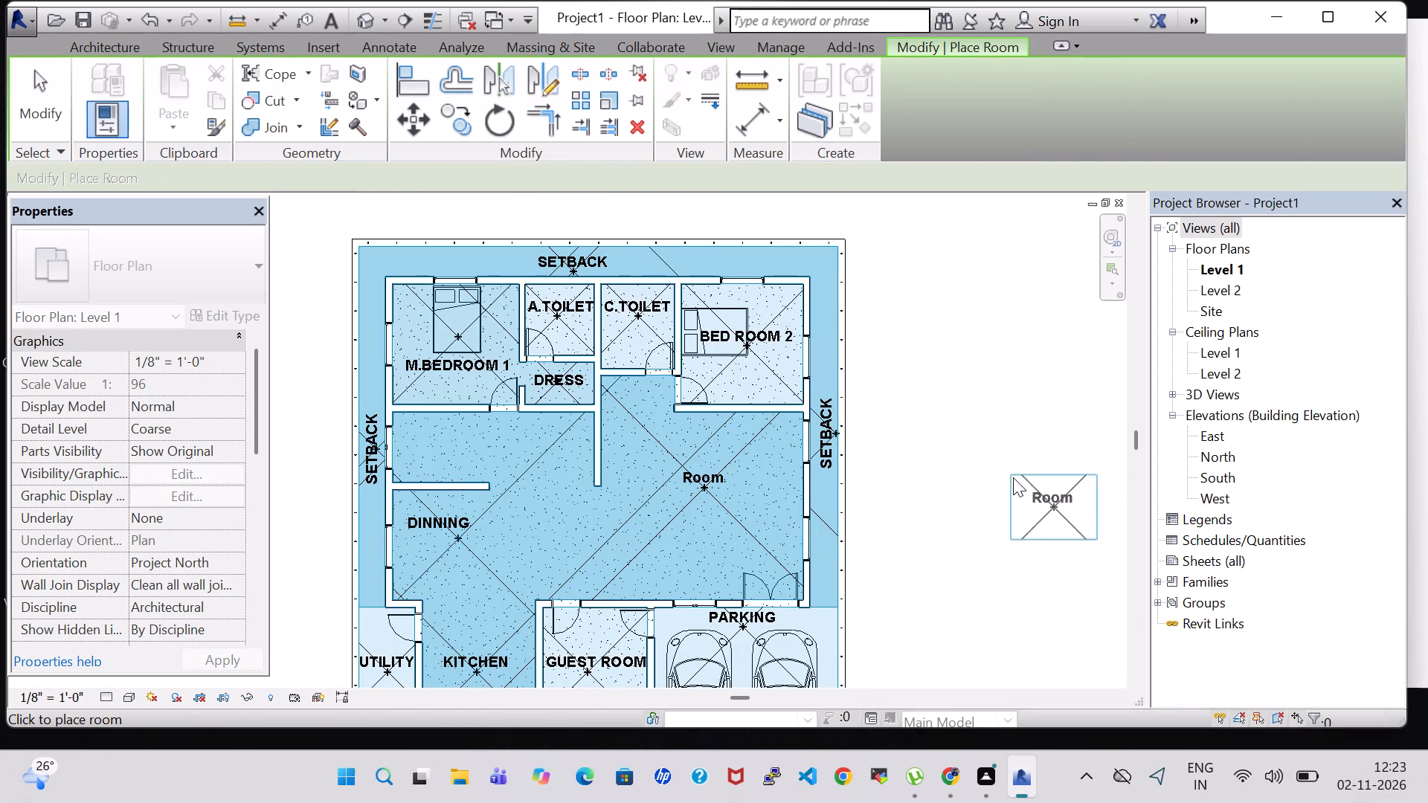
key(Escape)
key(Escape)
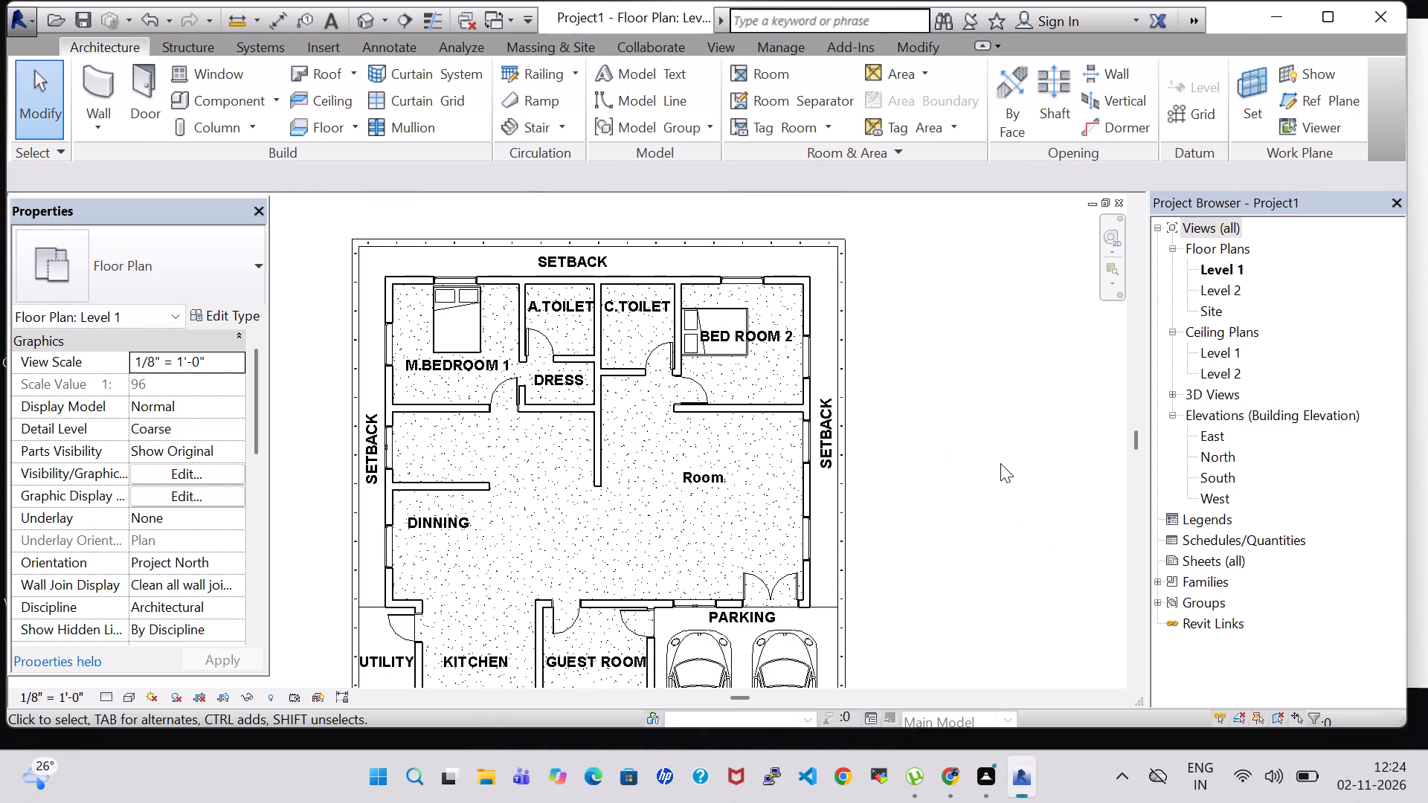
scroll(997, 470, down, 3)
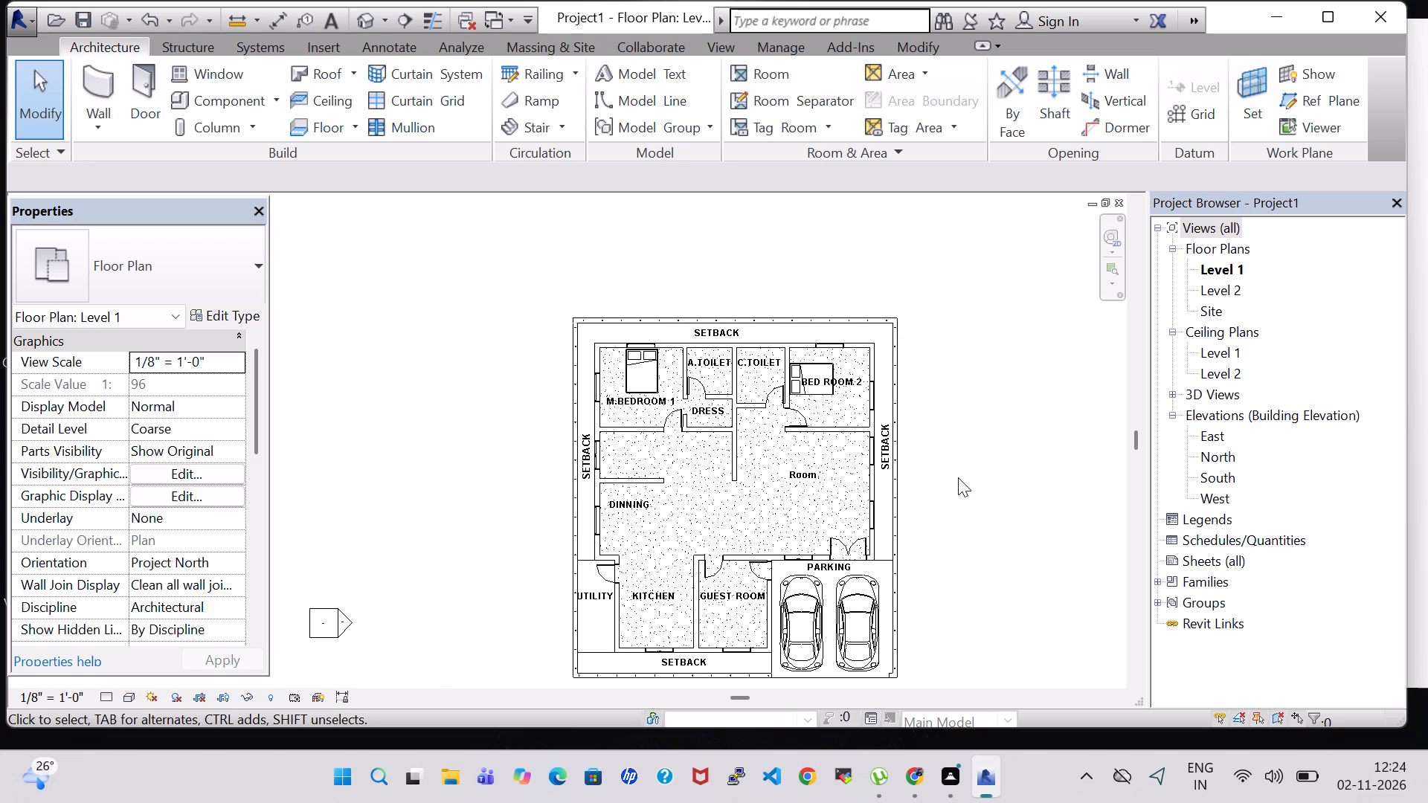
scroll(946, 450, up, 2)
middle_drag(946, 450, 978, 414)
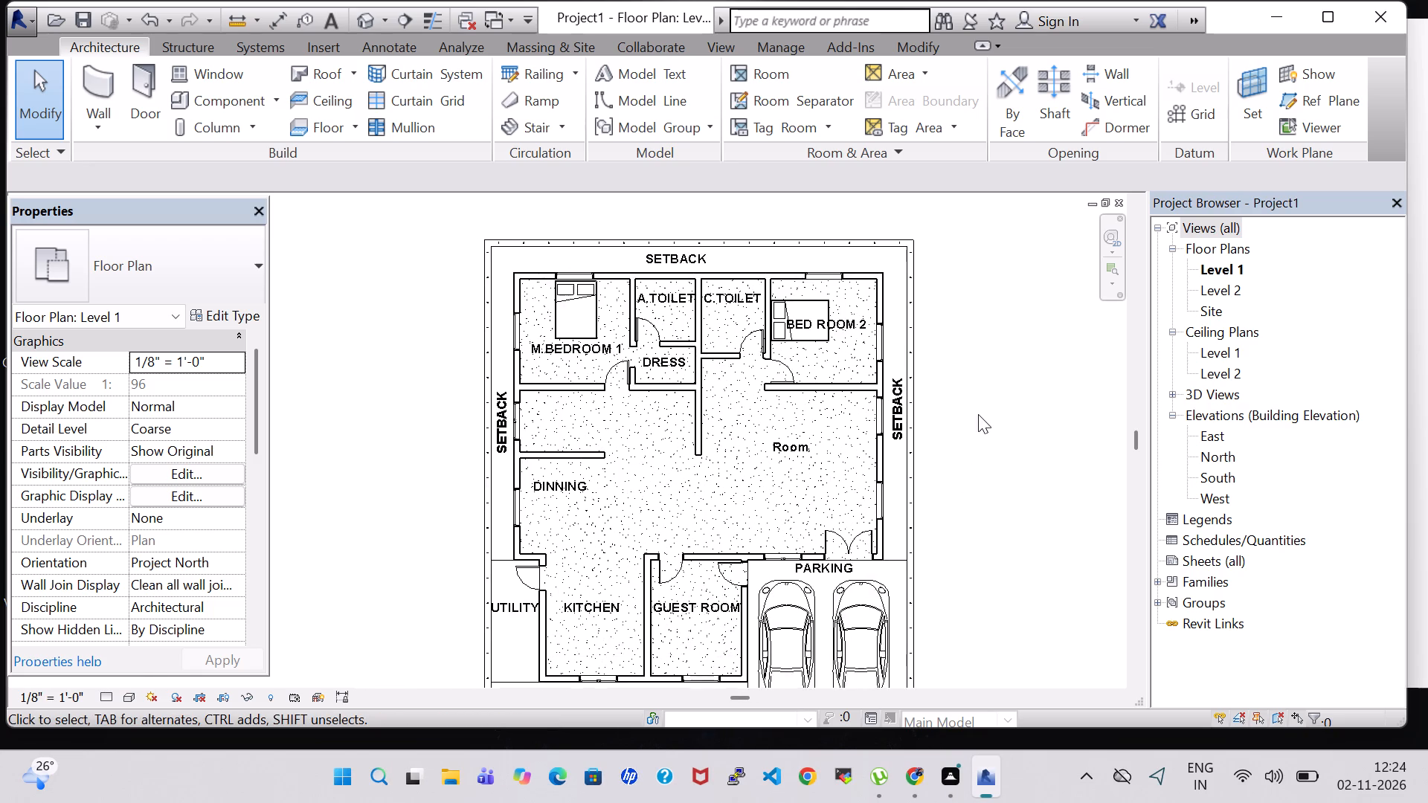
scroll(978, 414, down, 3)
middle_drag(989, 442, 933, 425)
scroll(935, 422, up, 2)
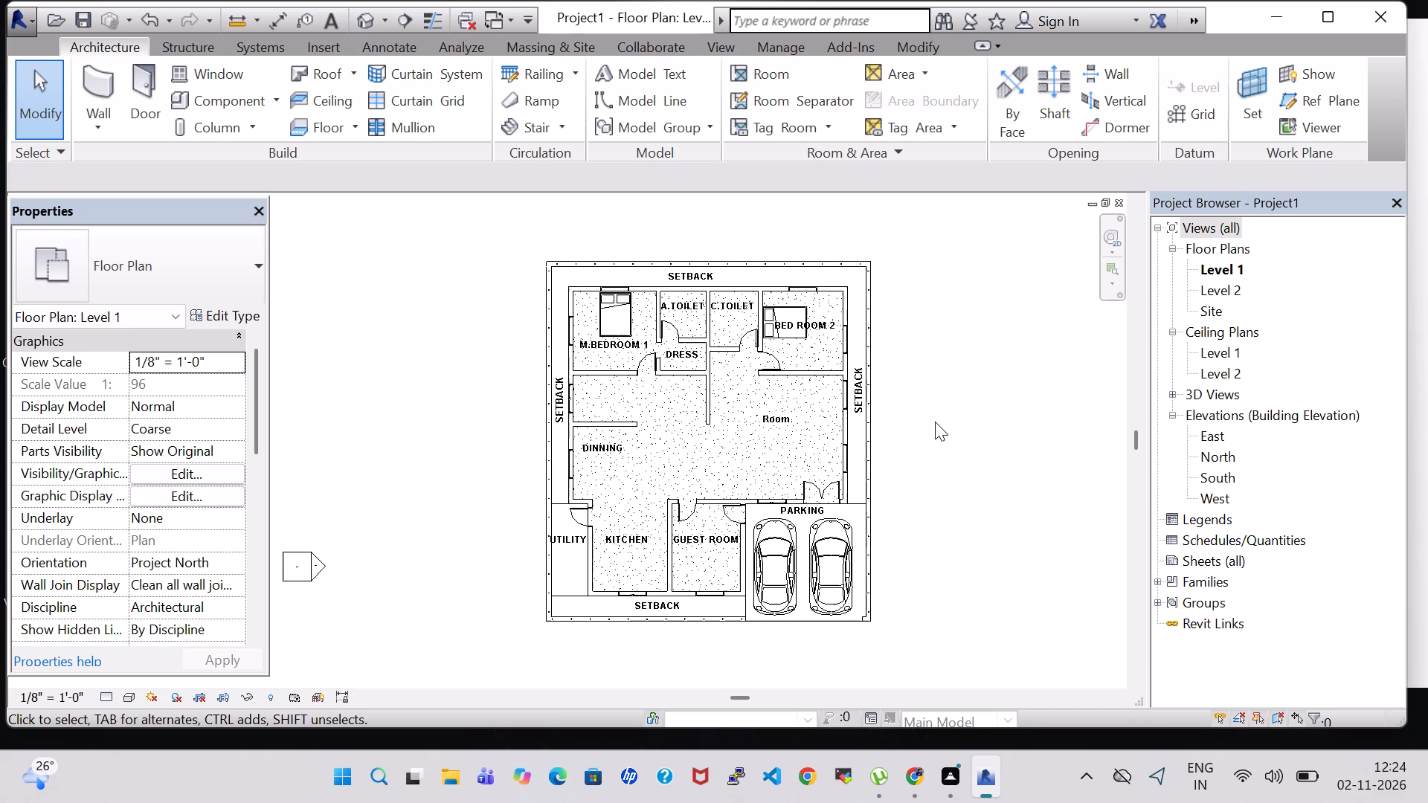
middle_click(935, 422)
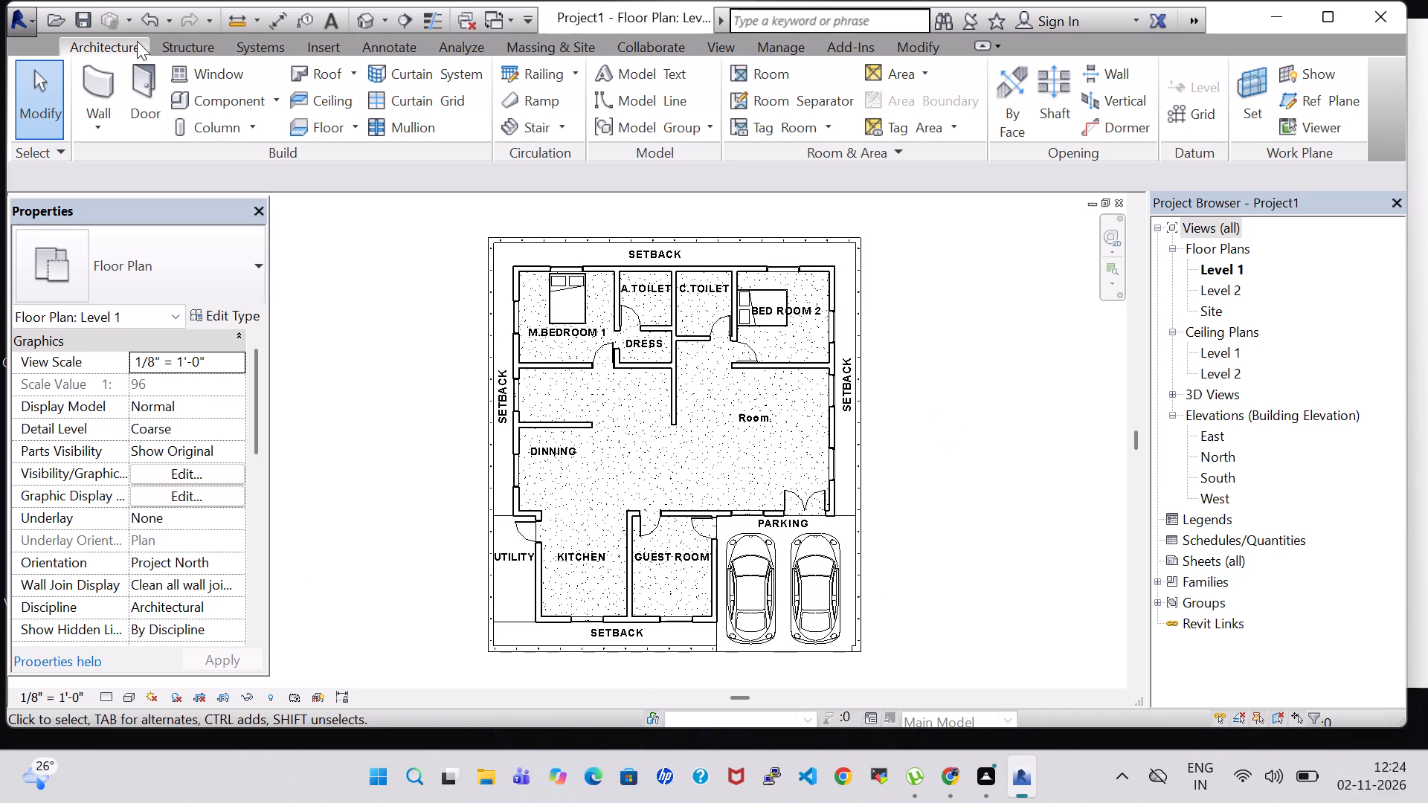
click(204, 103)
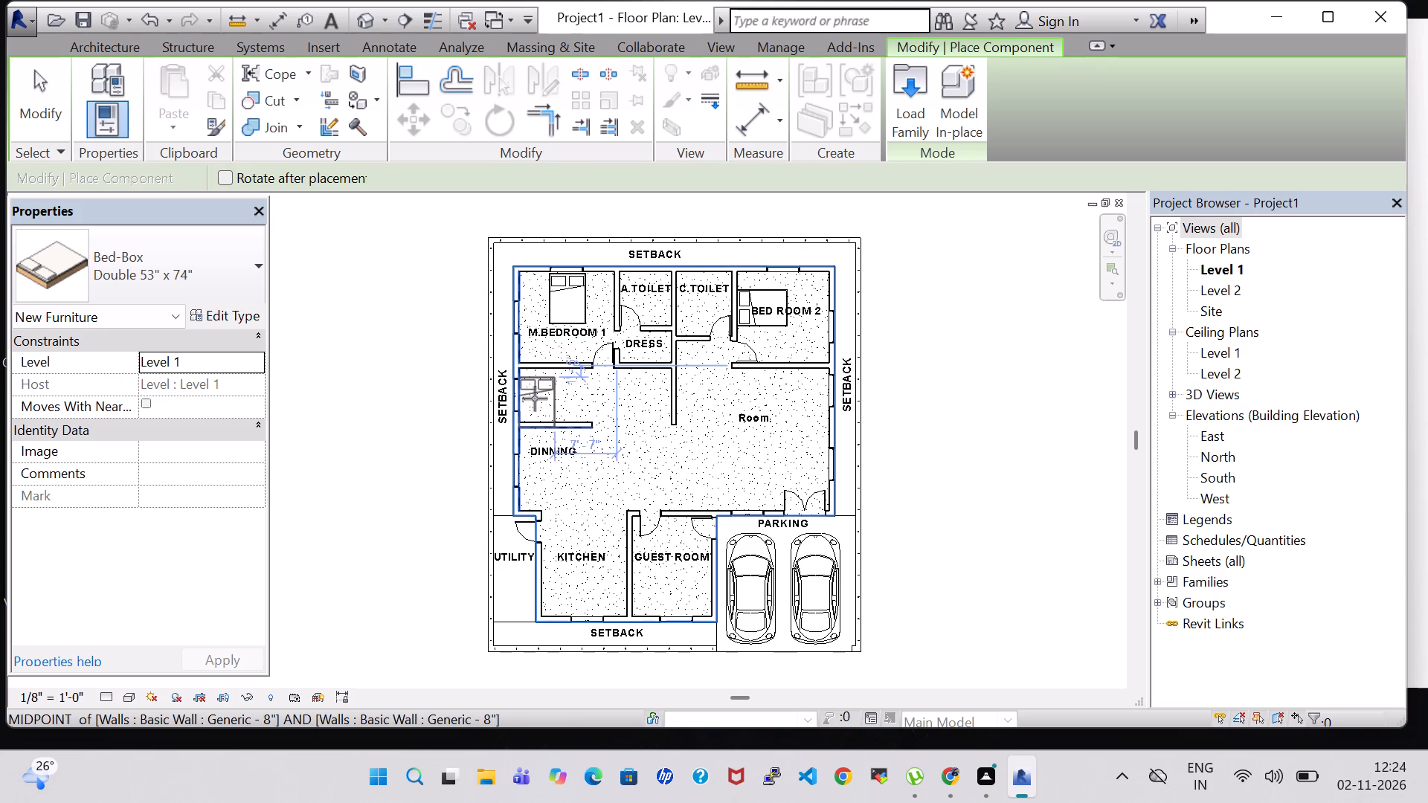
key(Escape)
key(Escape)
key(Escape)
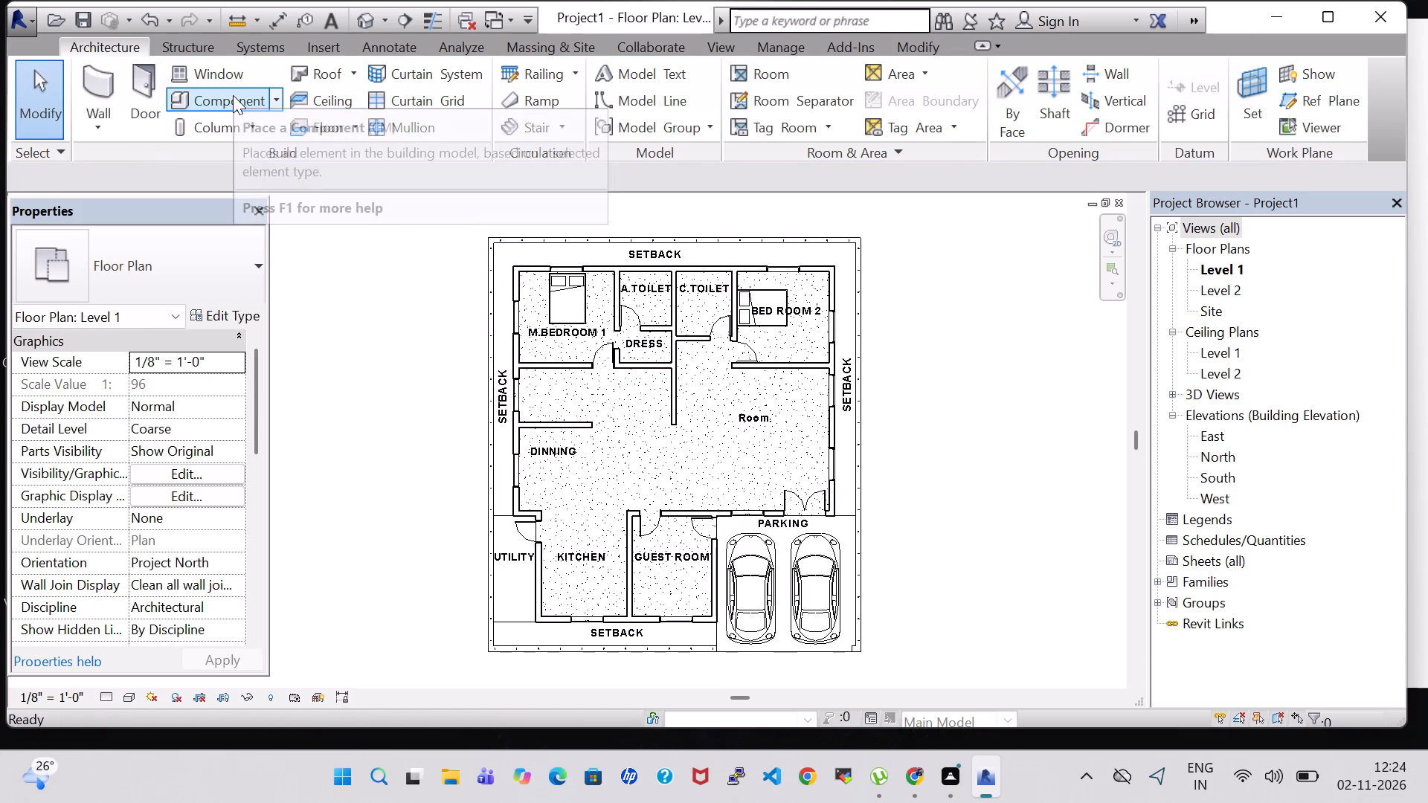
Load the Table-Night Stand family from the Tables folder of the US Imperial library for placement.
click(233, 95)
click(930, 92)
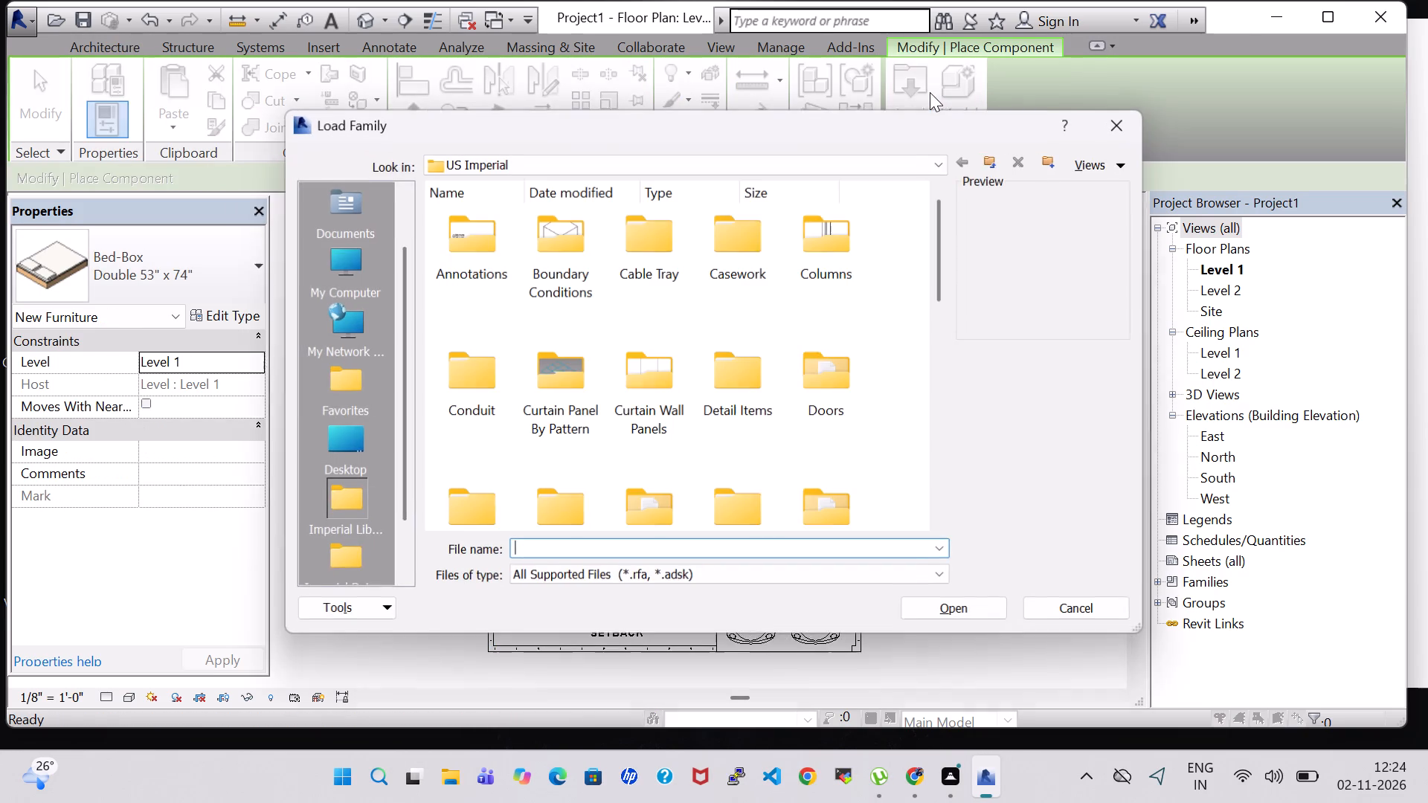
scroll(834, 218, down, 1)
double_click(840, 299)
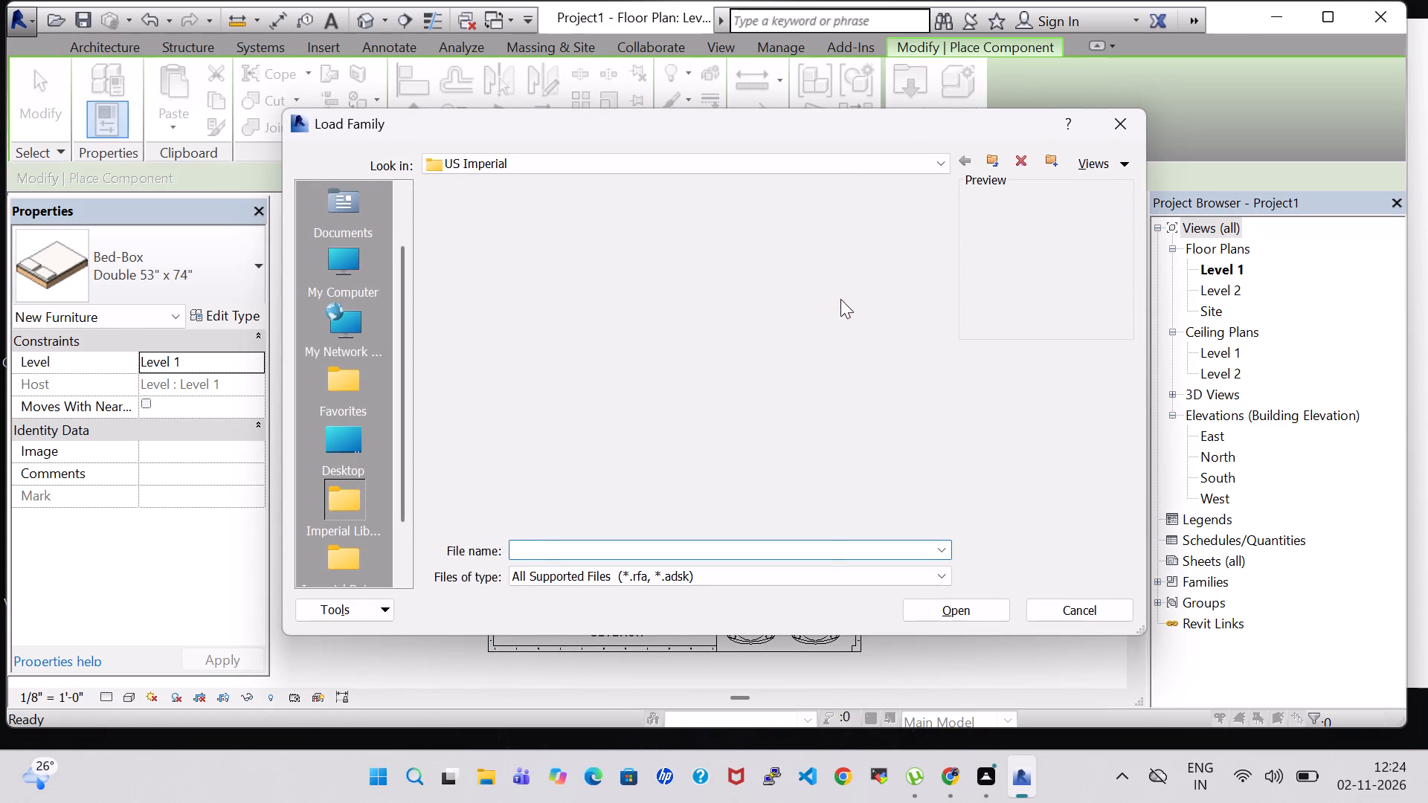
double_click(782, 242)
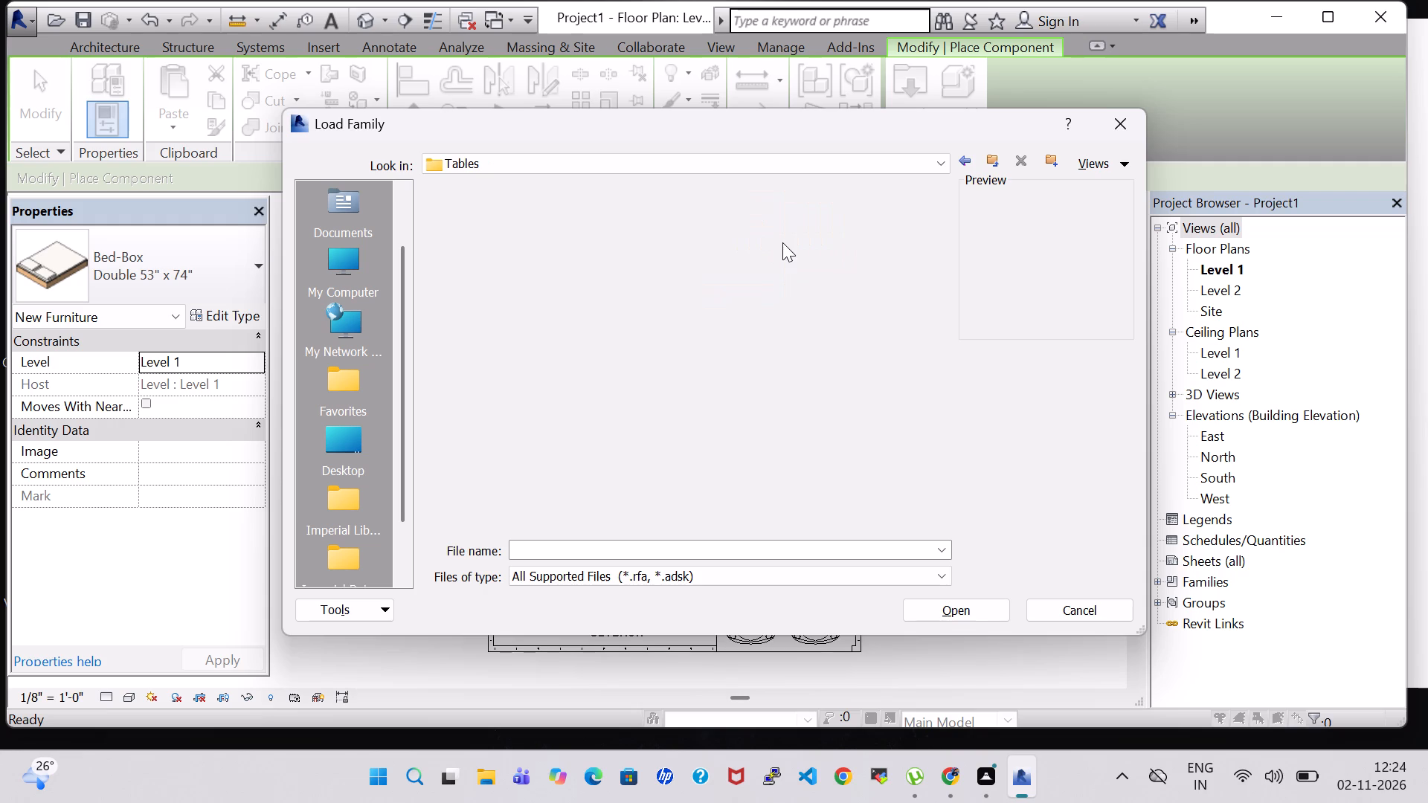
click(730, 371)
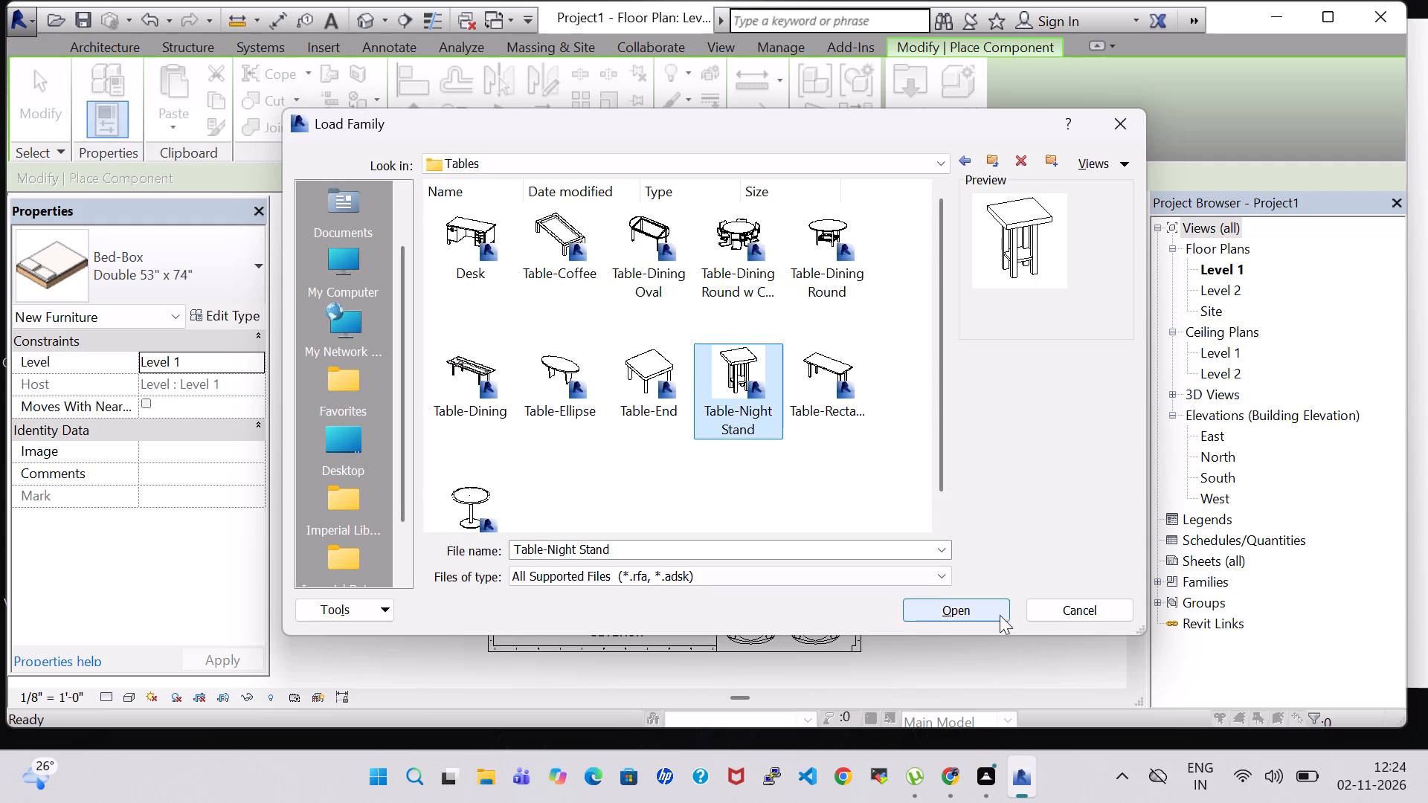
click(994, 614)
Place a 24" x 24" x 30" night stand on each side of the M.BEDROOM 1 bed, near its head.
scroll(521, 296, up, 12)
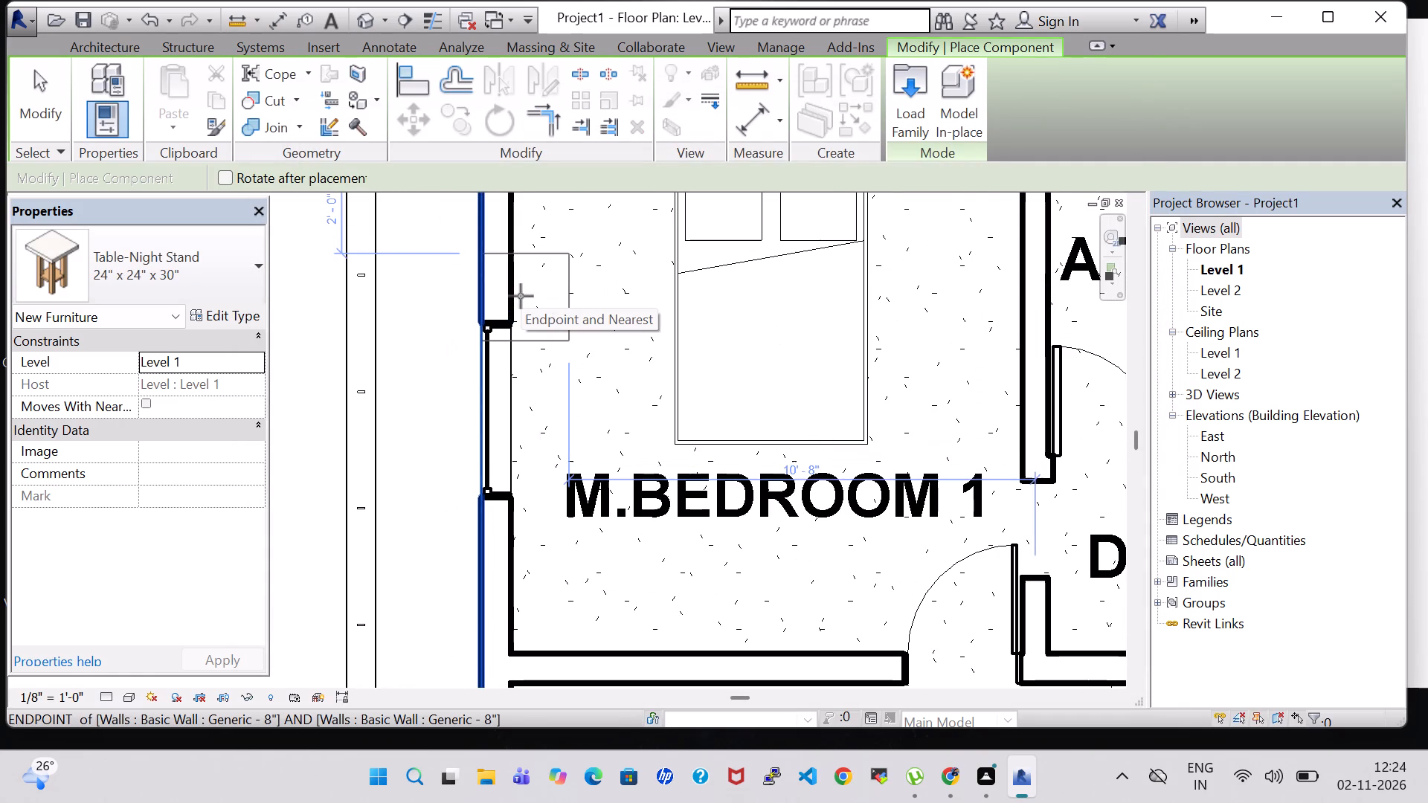
middle_drag(594, 245, 567, 401)
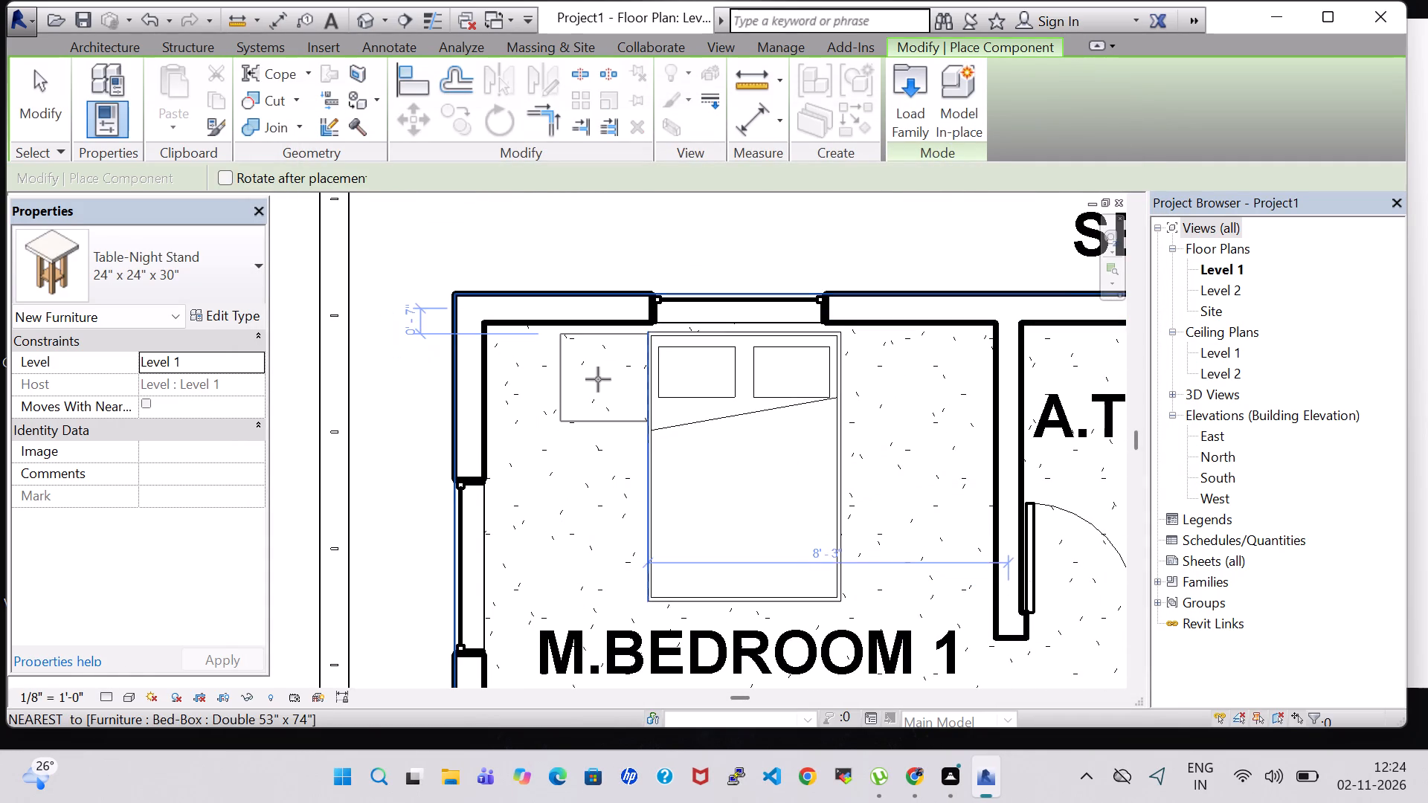
click(591, 378)
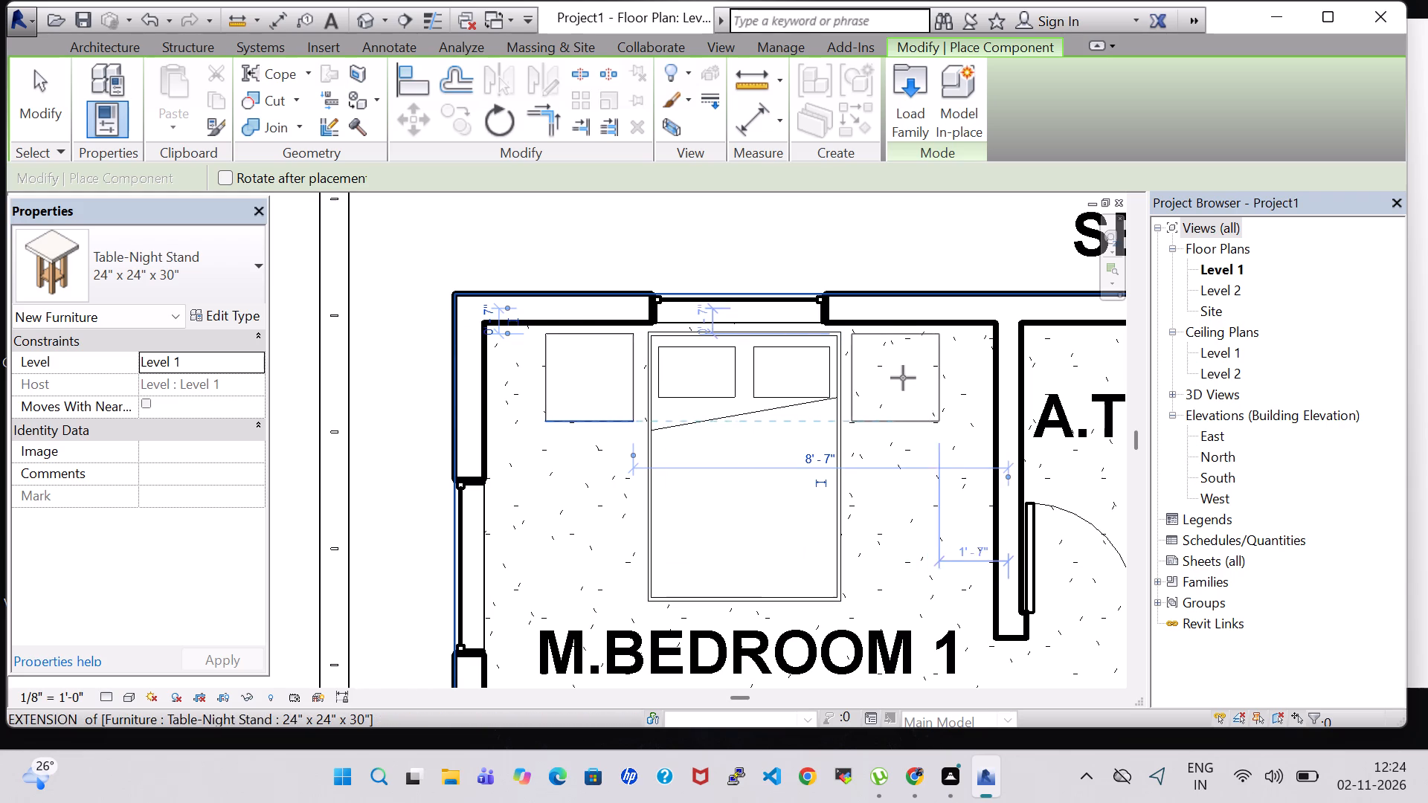
click(900, 376)
Place two night stands against the west wall of BED ROOM 2, one north and one south of the bed.
scroll(890, 439, down, 8)
middle_drag(1004, 511, 813, 523)
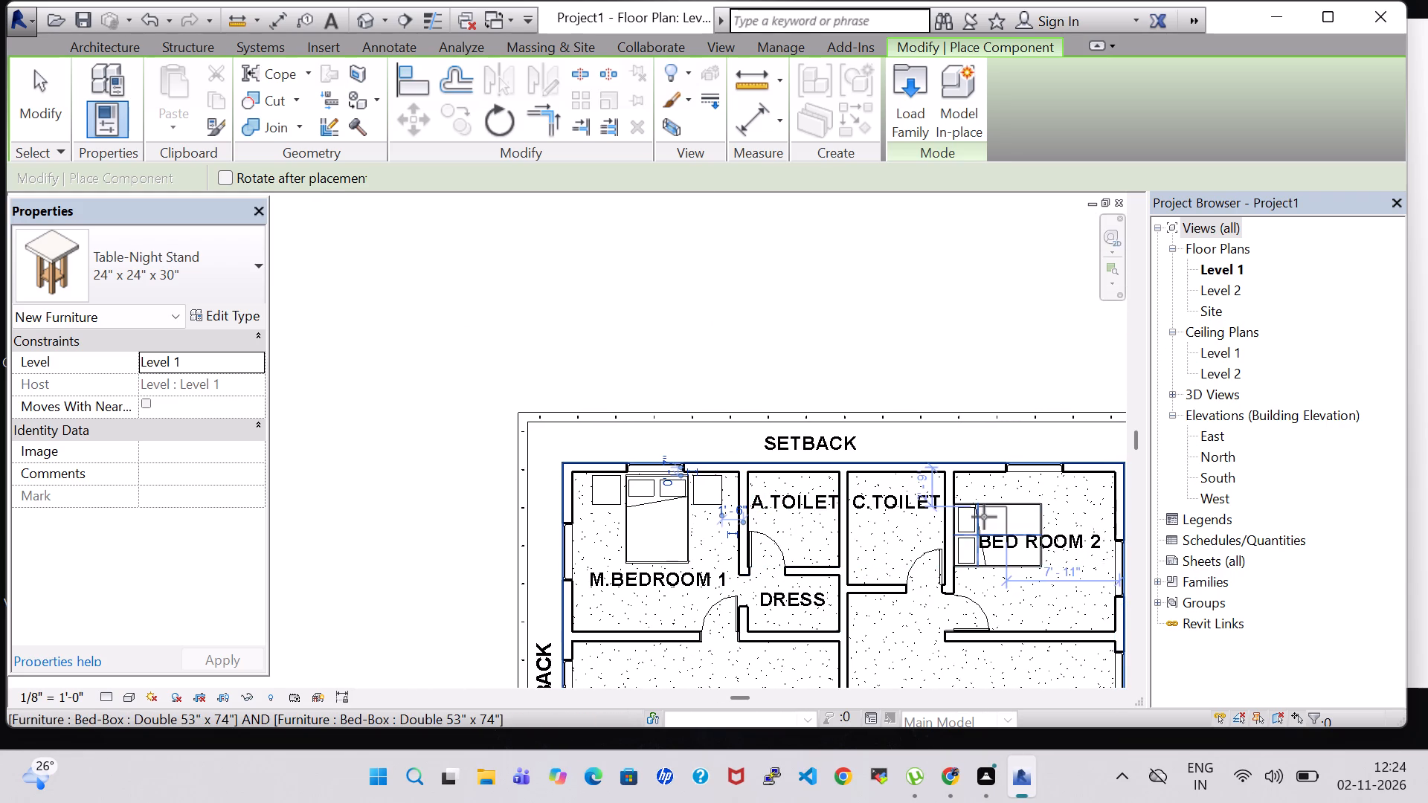
scroll(984, 517, up, 11)
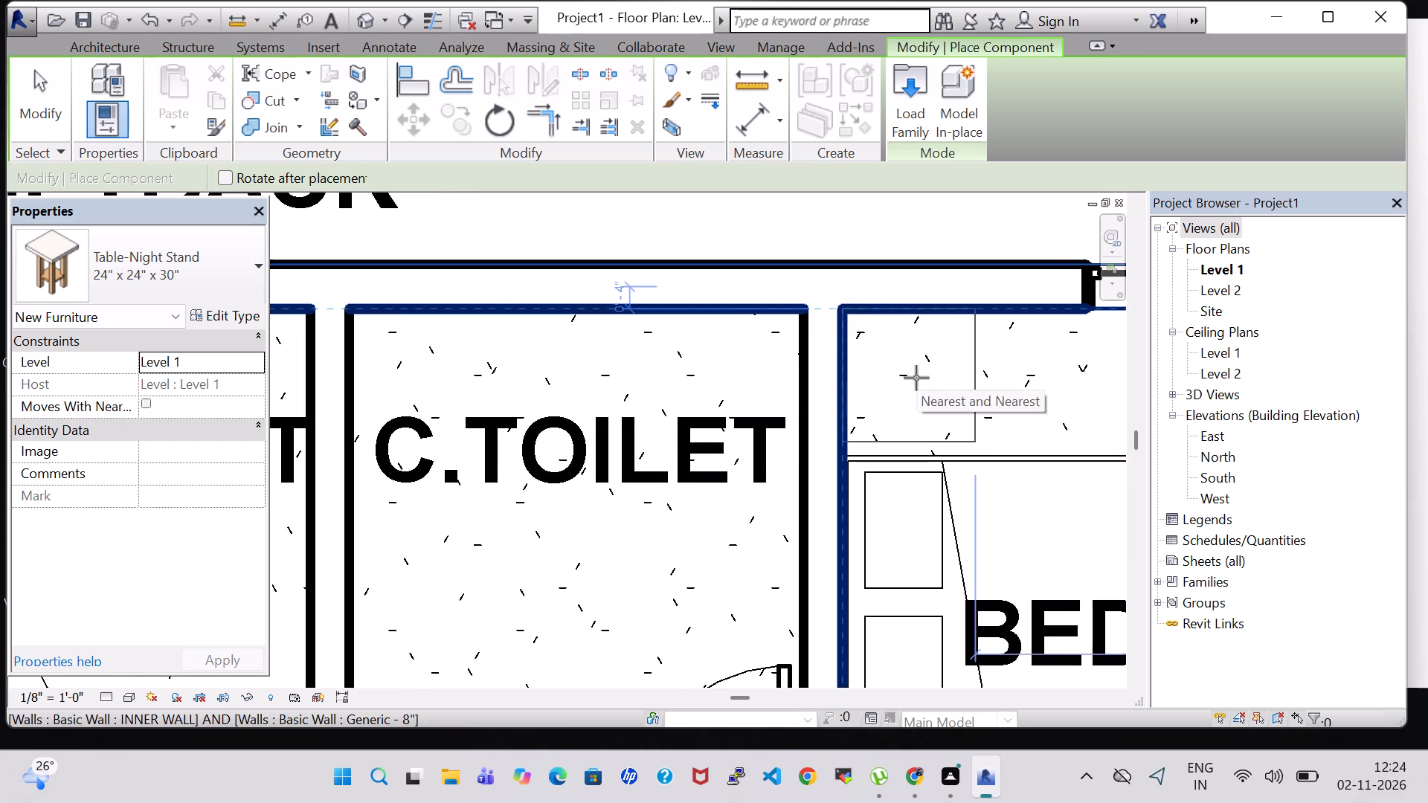
click(916, 378)
middle_drag(932, 477, 912, 208)
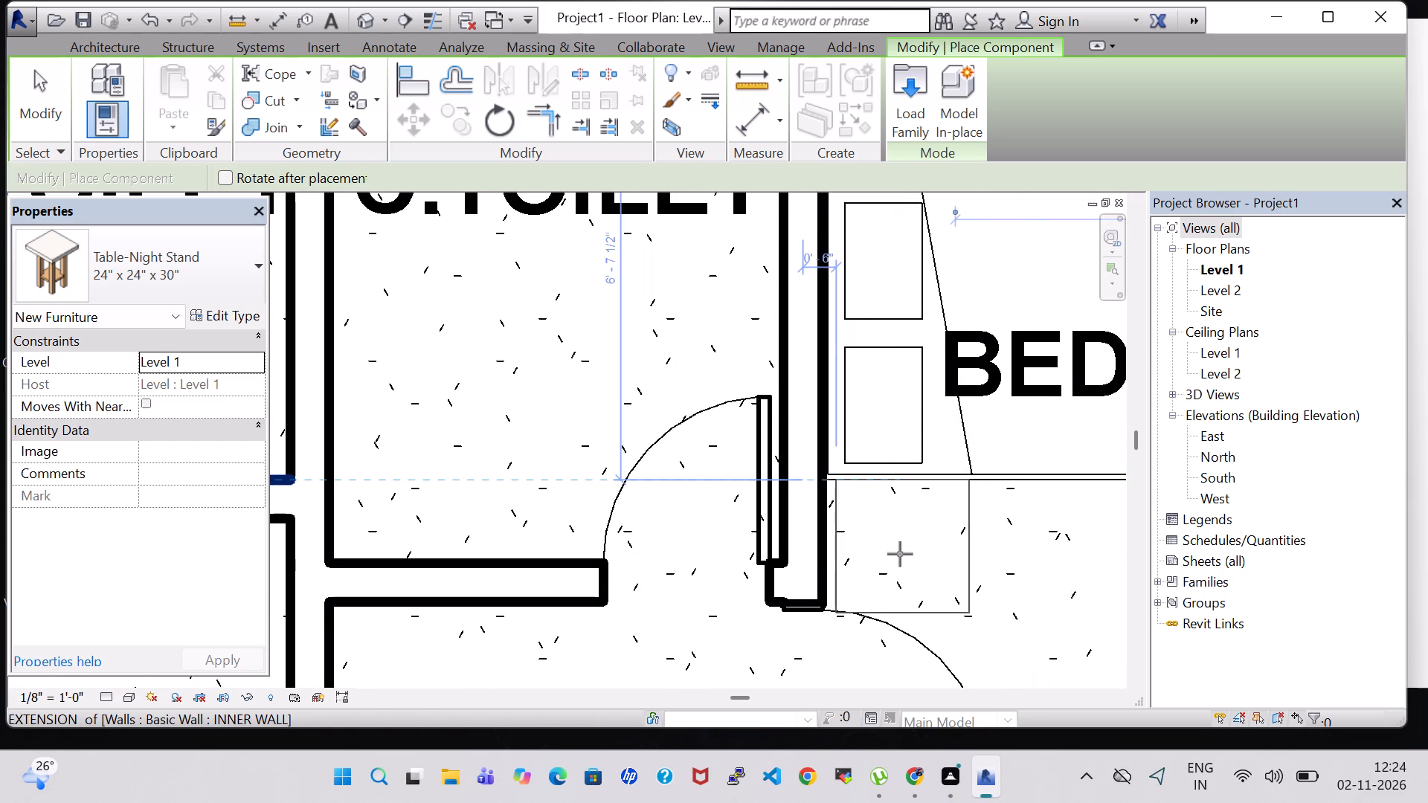
click(899, 554)
key(Escape)
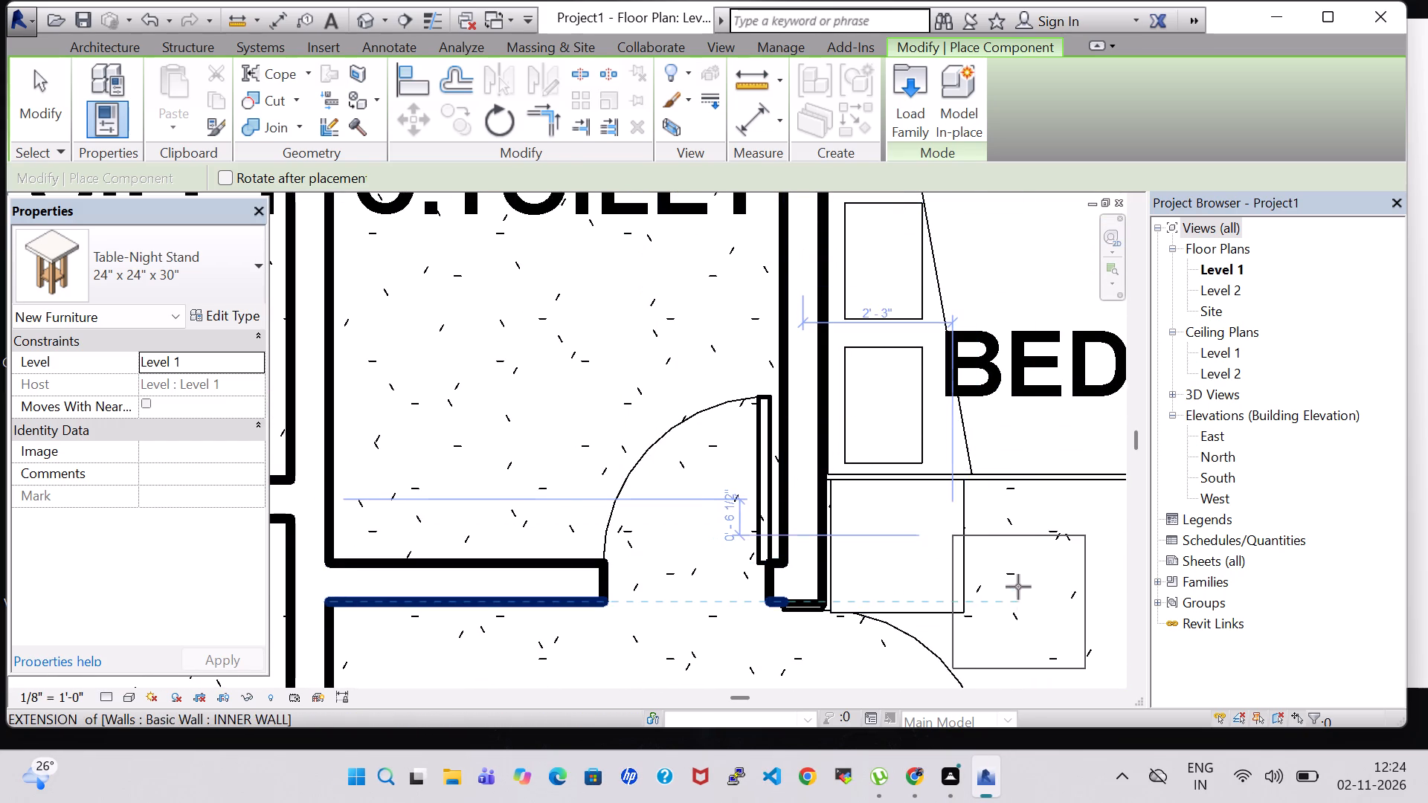
key(Escape)
key(Escape)
Nudge the north night stand in BED ROOM 2 slightly south and slightly east.
scroll(599, 334, down, 7)
middle_drag(599, 348, 659, 412)
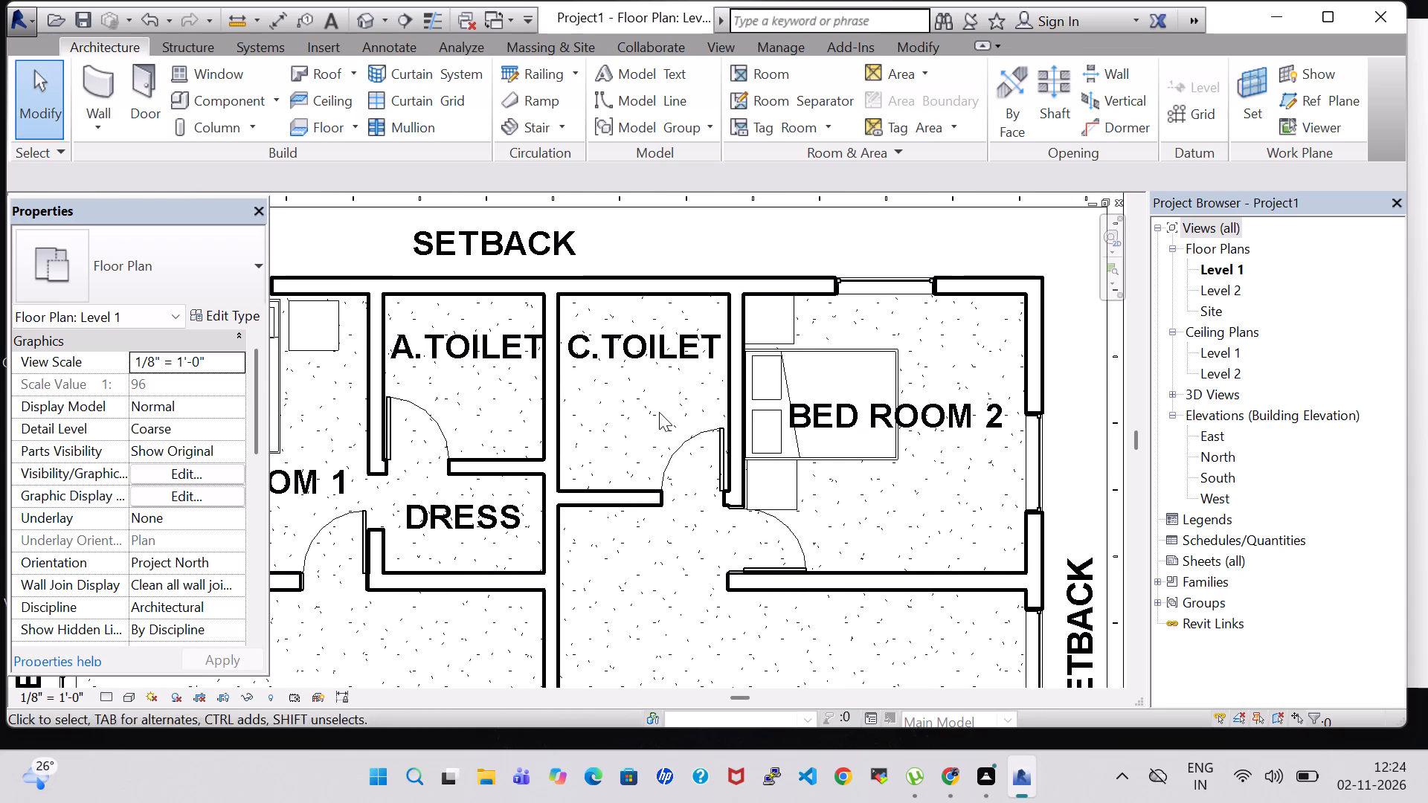
click(789, 314)
key(Down)
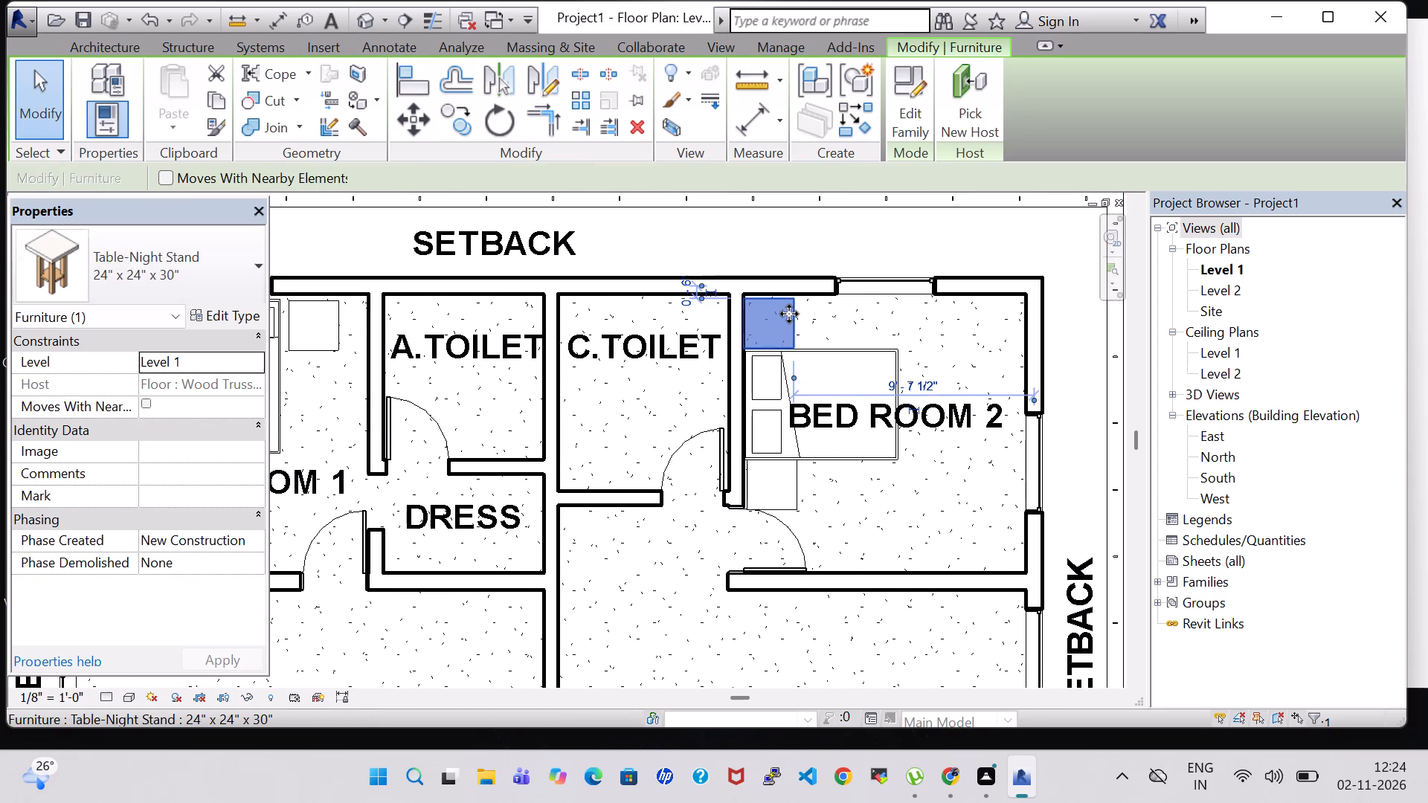
key(Right)
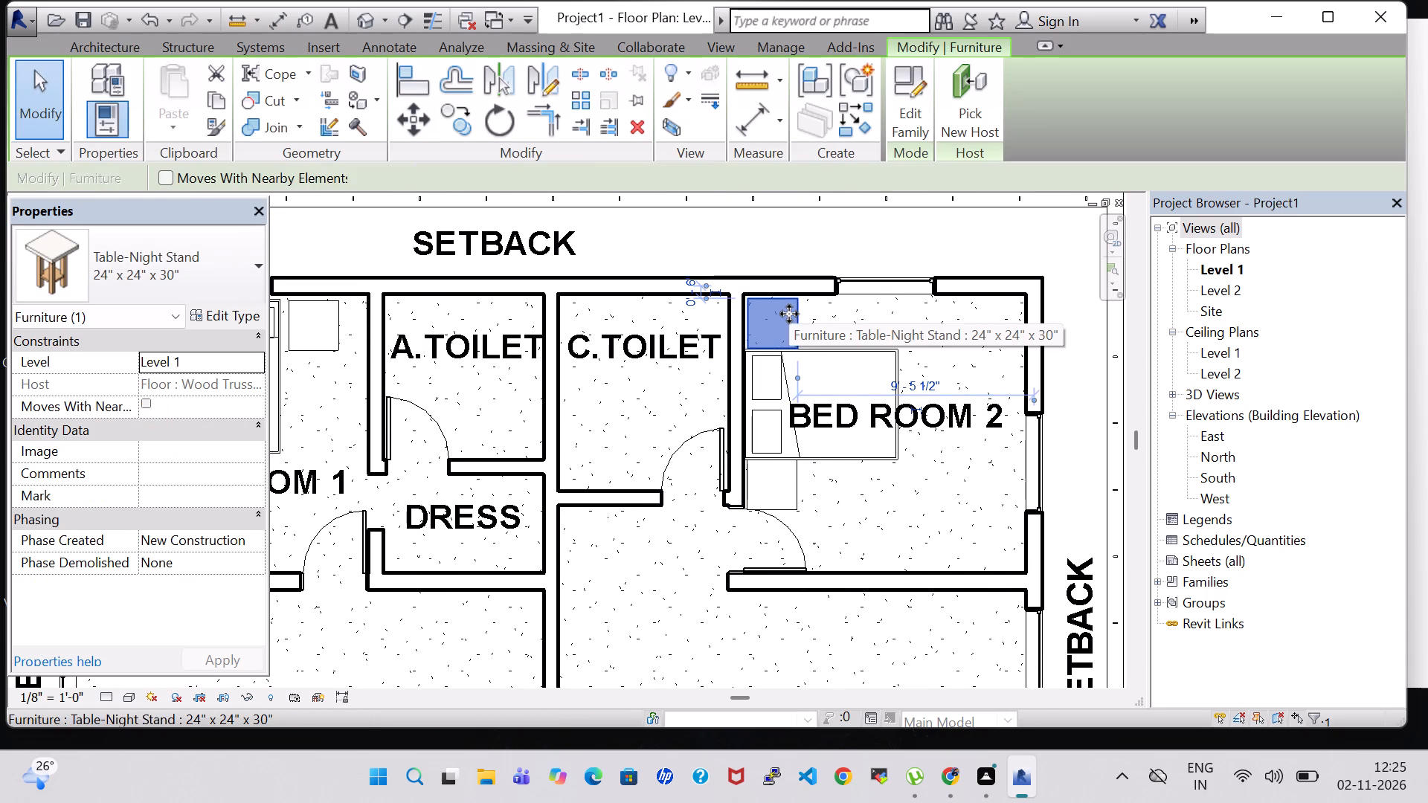
click(942, 305)
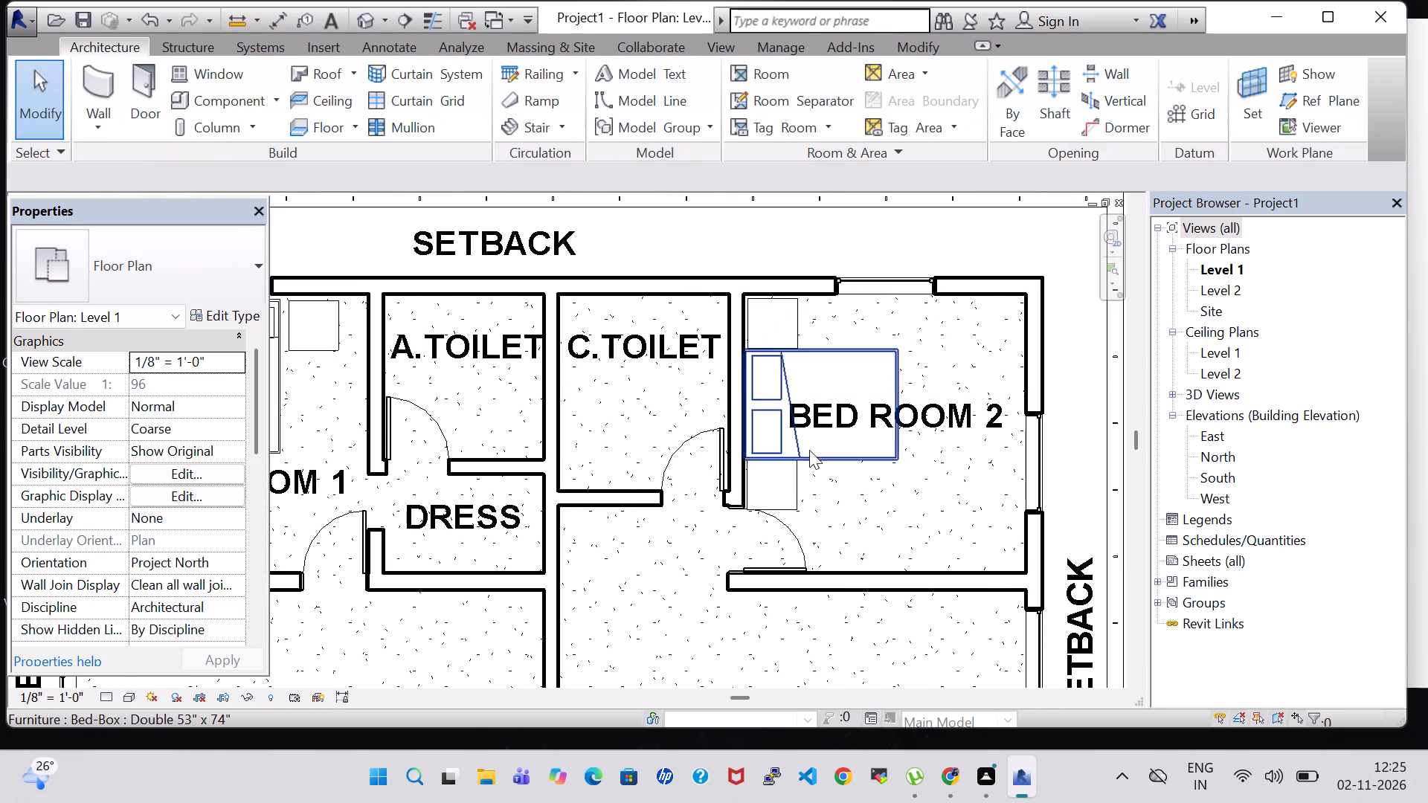
Set the night stand type's width to 1' 8", starting from the south night stand in BED ROOM 2.
scroll(809, 450, up, 6)
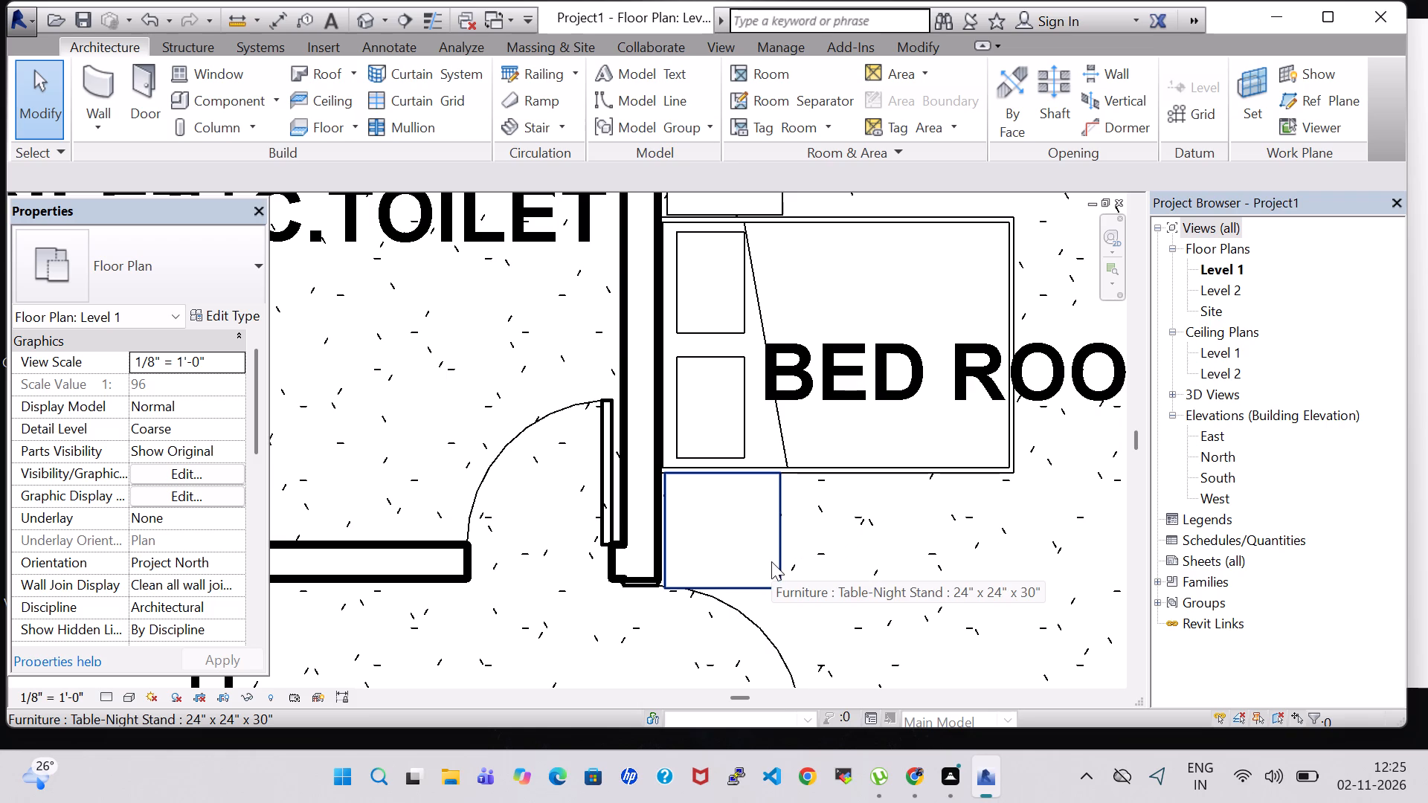
scroll(869, 465, down, 2)
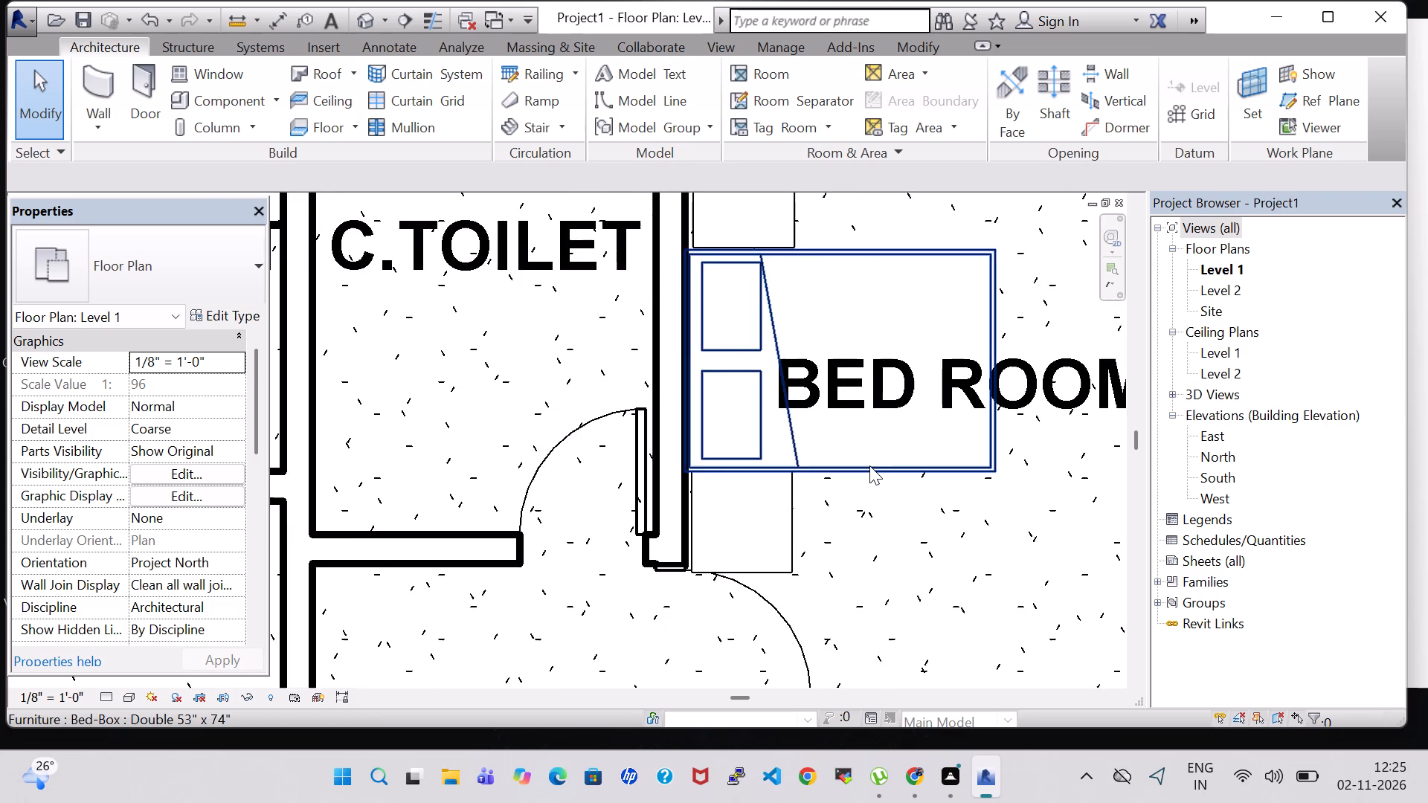
scroll(869, 465, down, 2)
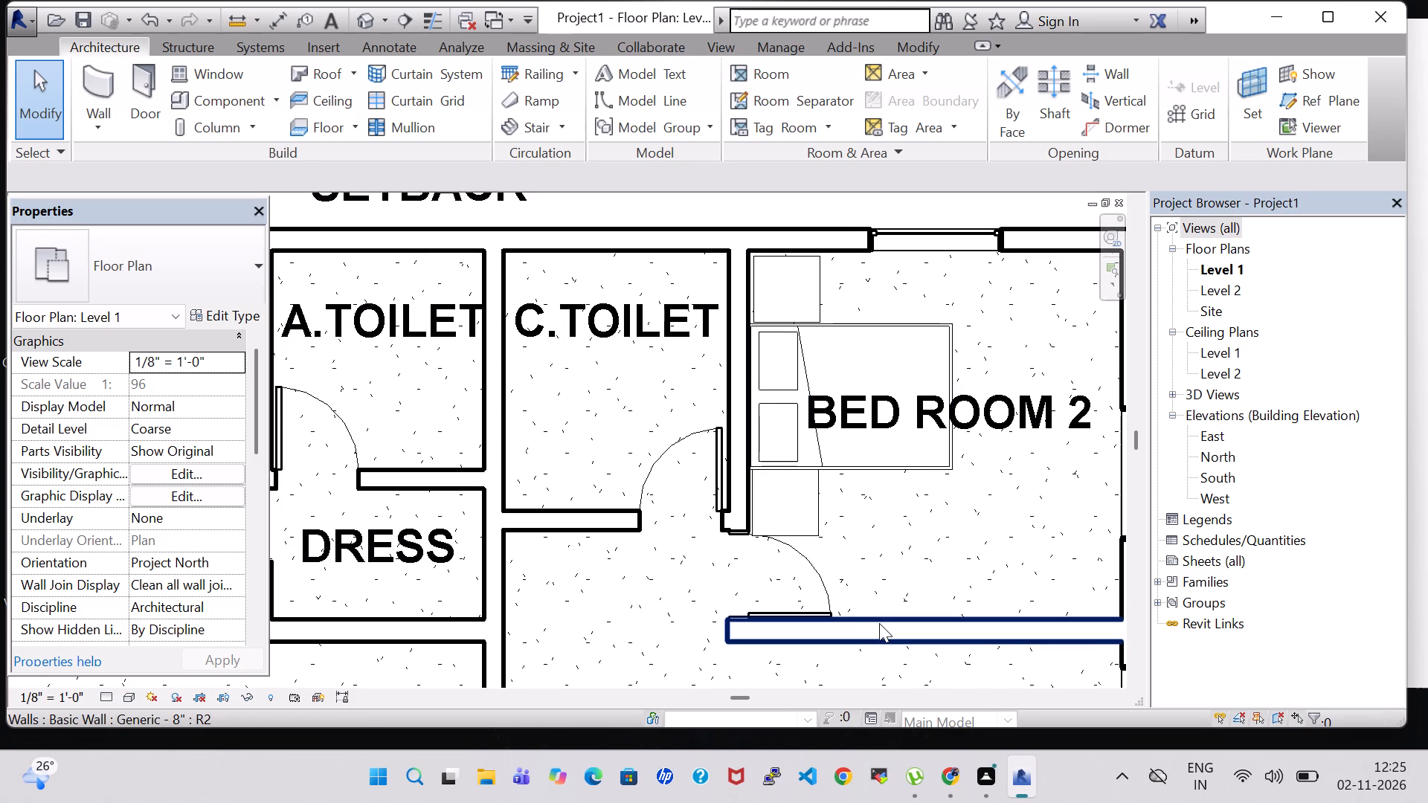
scroll(879, 623, down, 1)
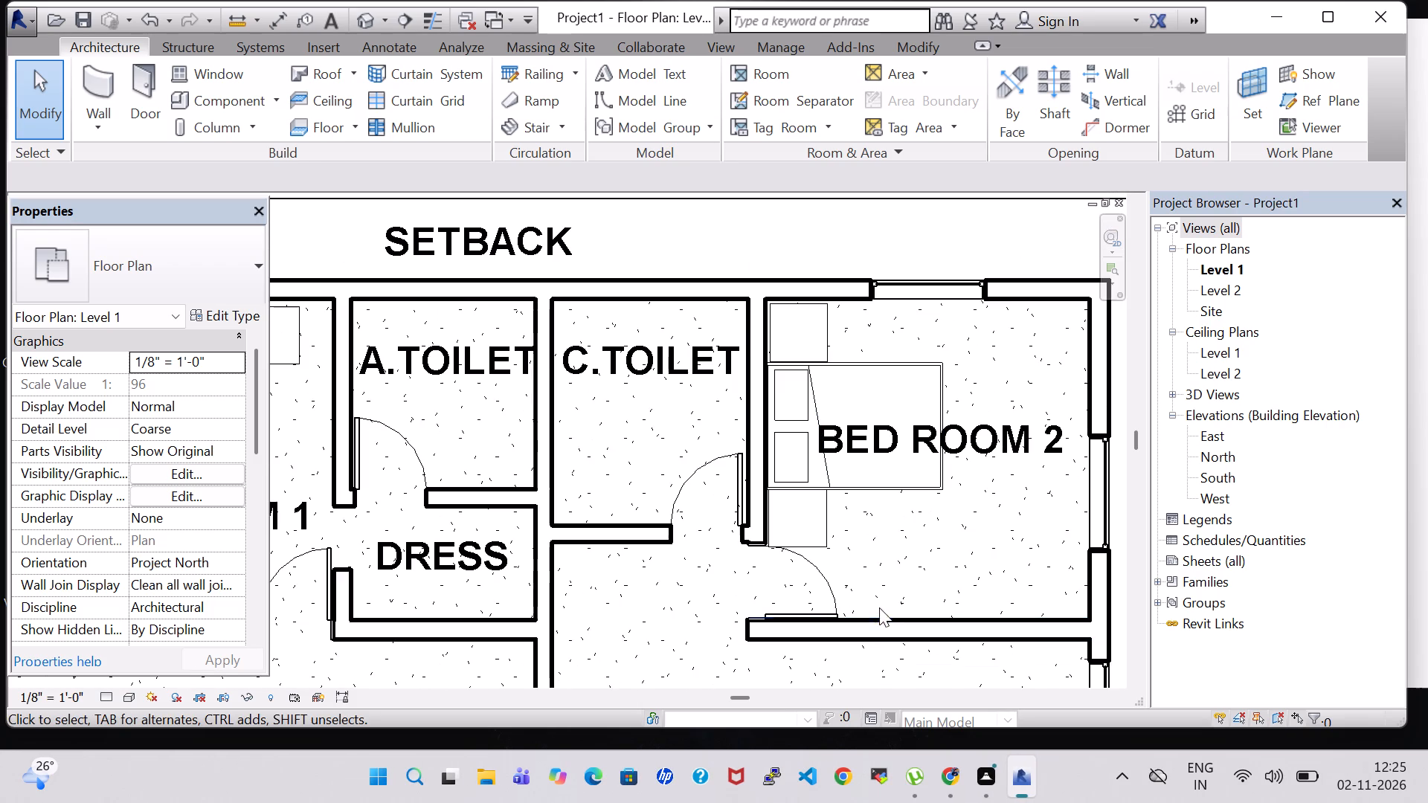
scroll(878, 566, down, 1)
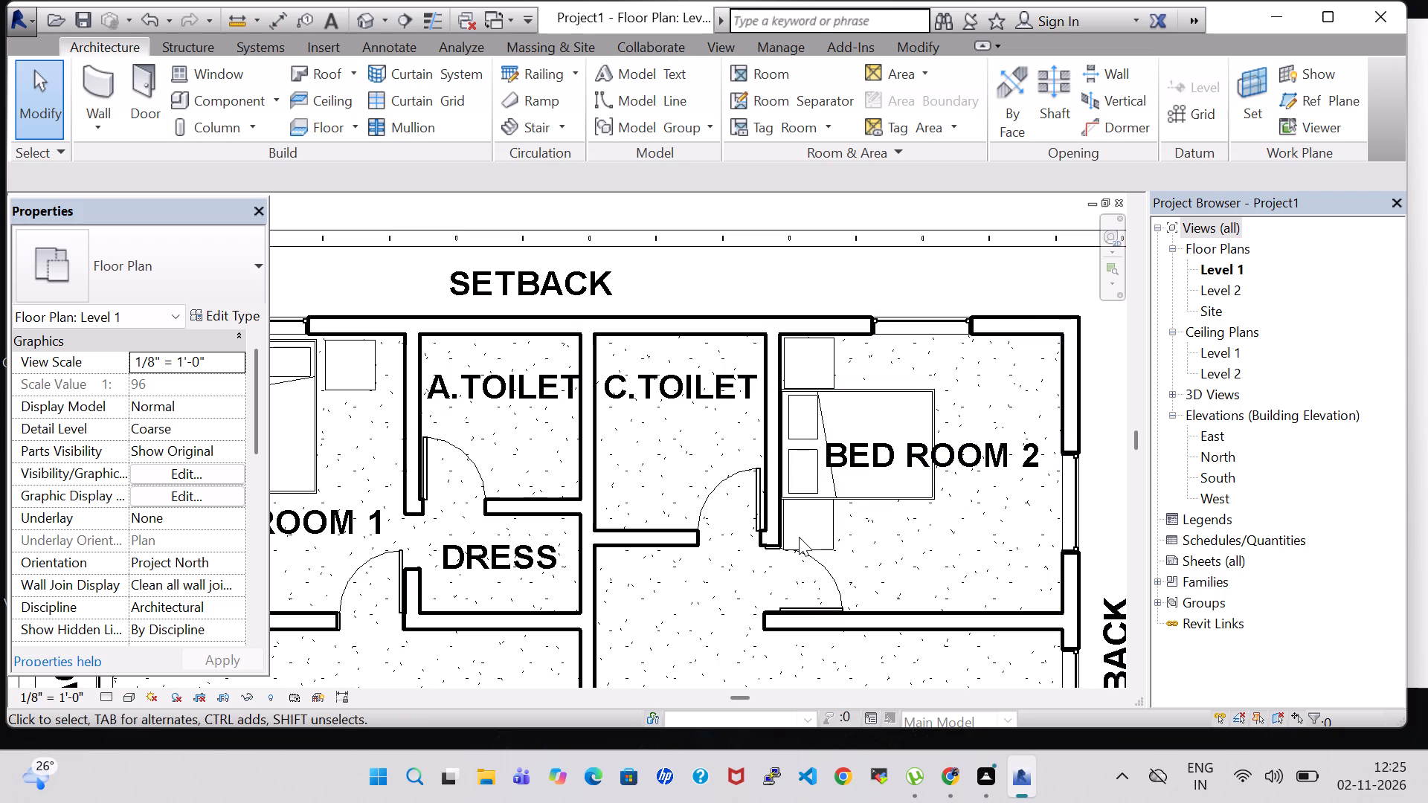
click(826, 523)
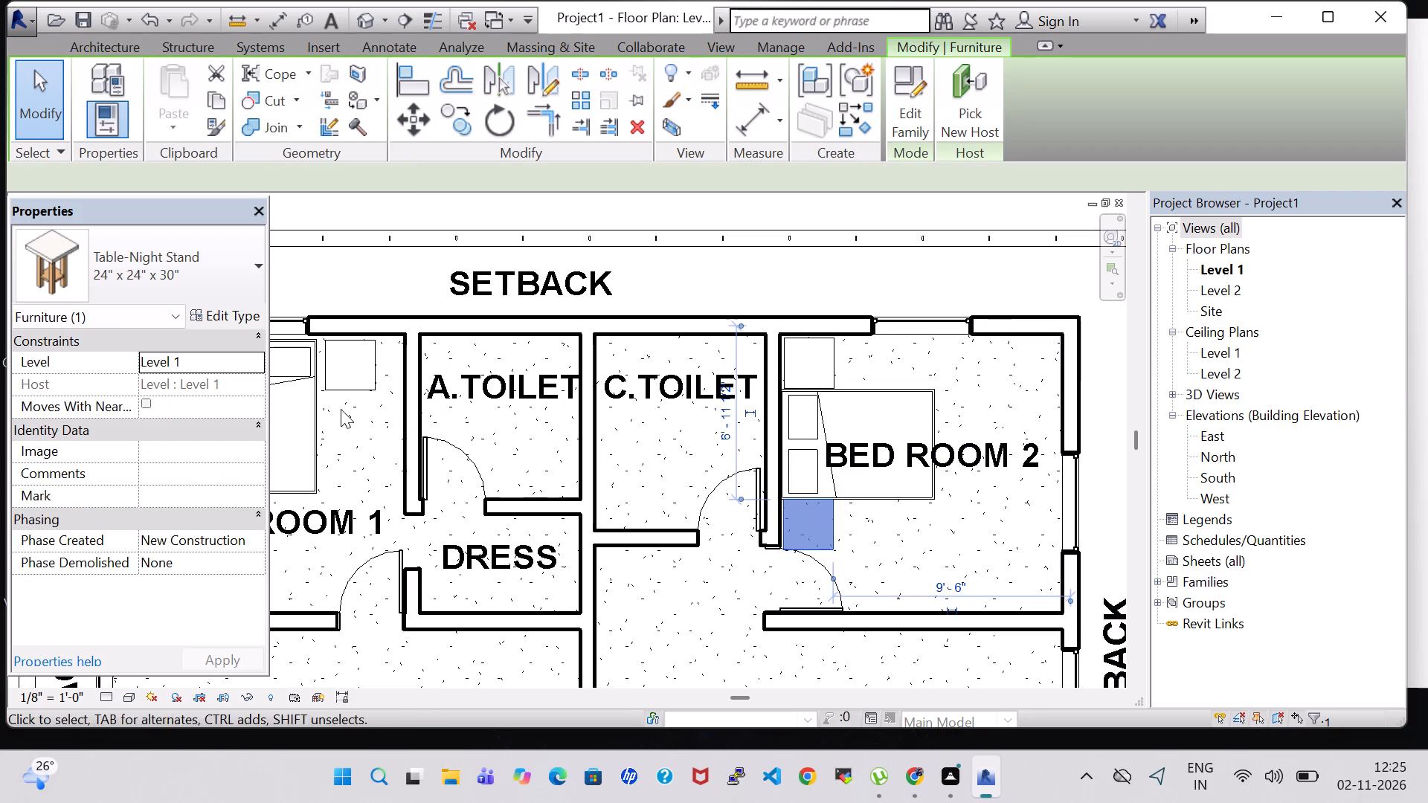
click(231, 310)
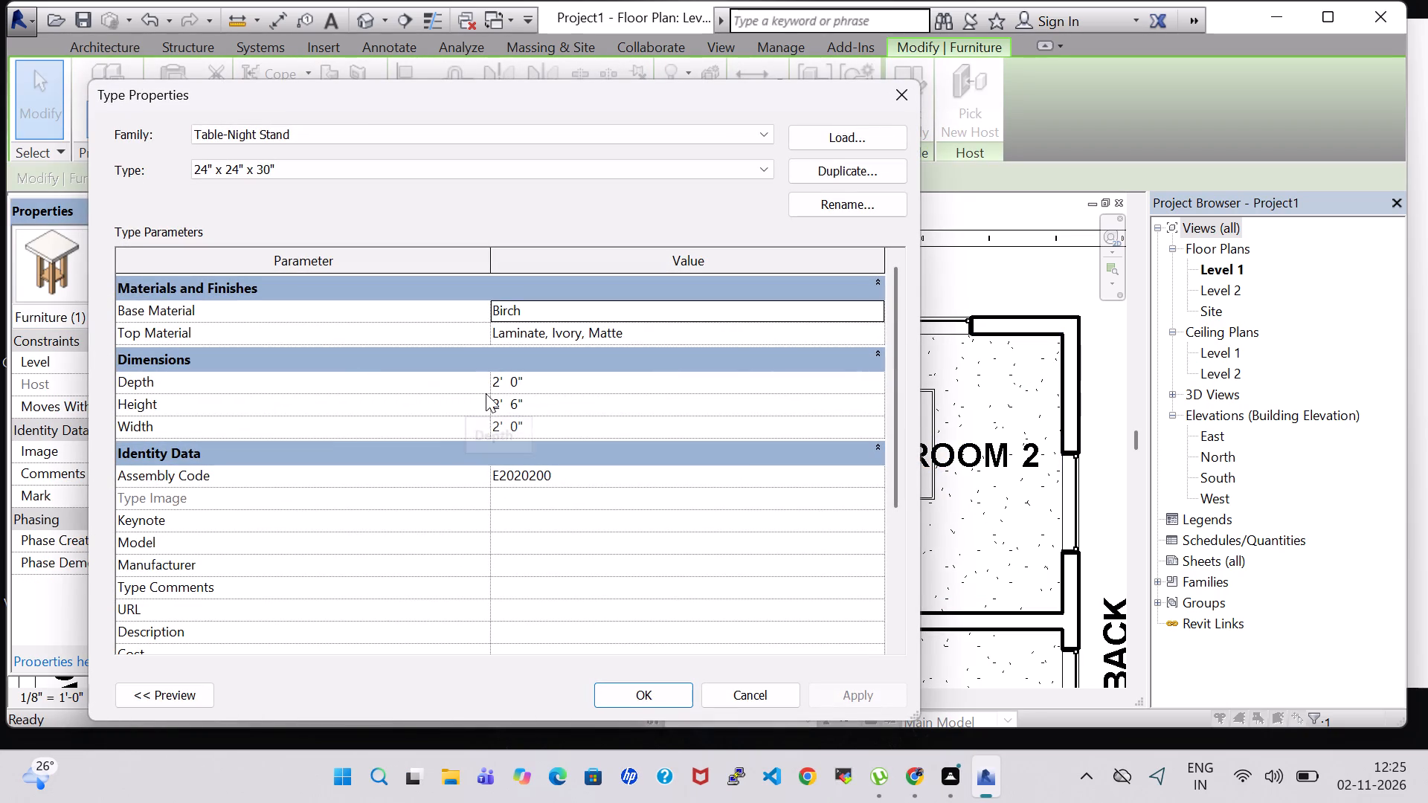
click(501, 428)
key(BackSpace)
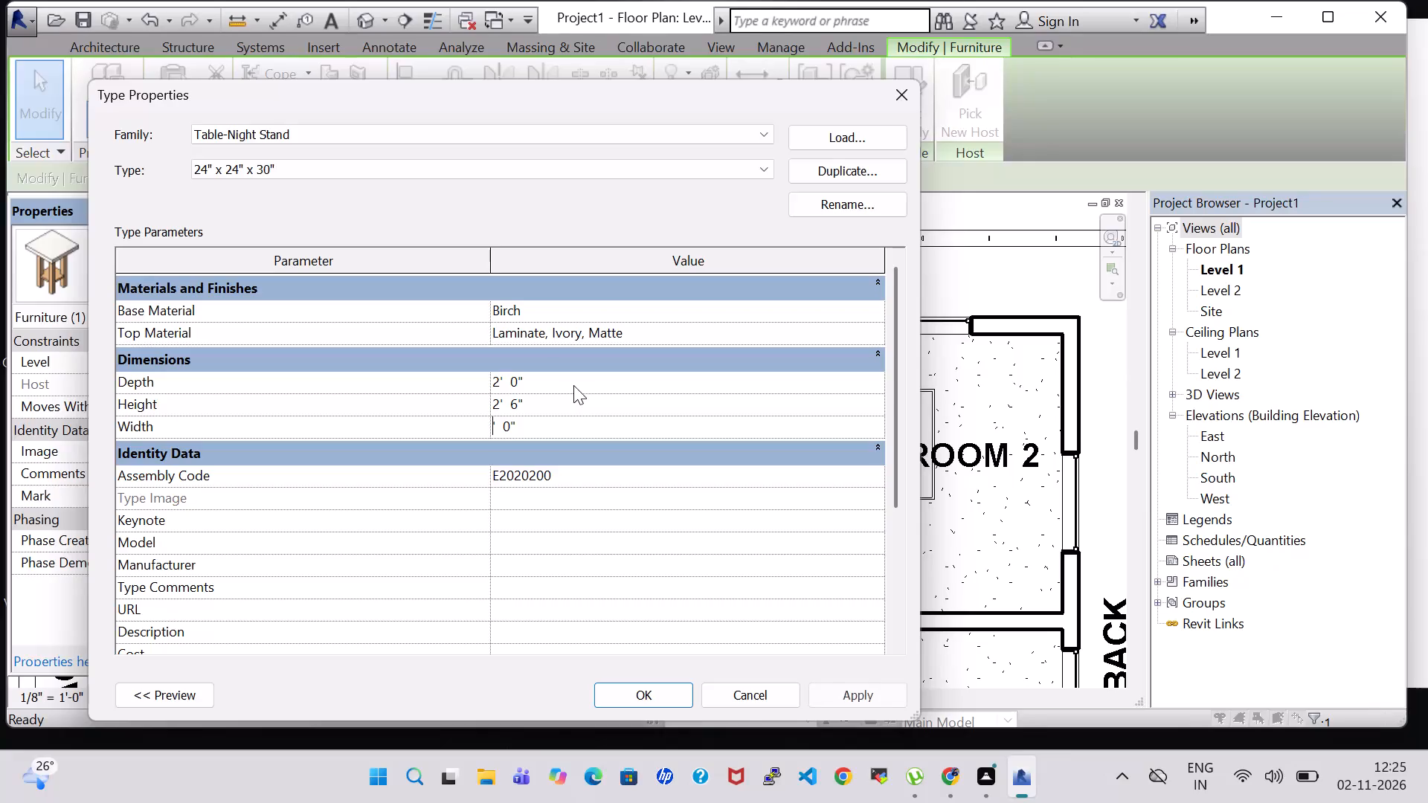
key(1)
click(517, 430)
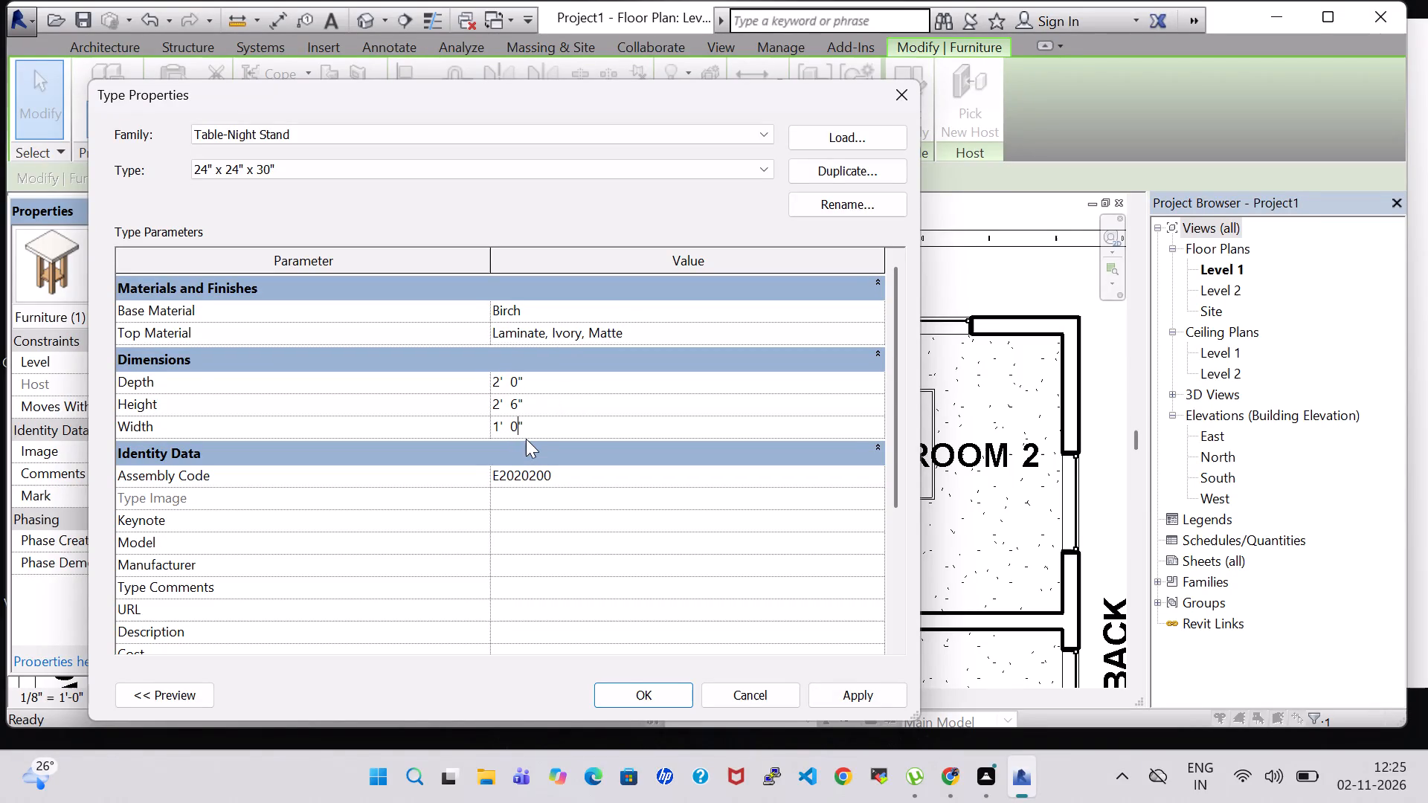
key(BackSpace)
key(8)
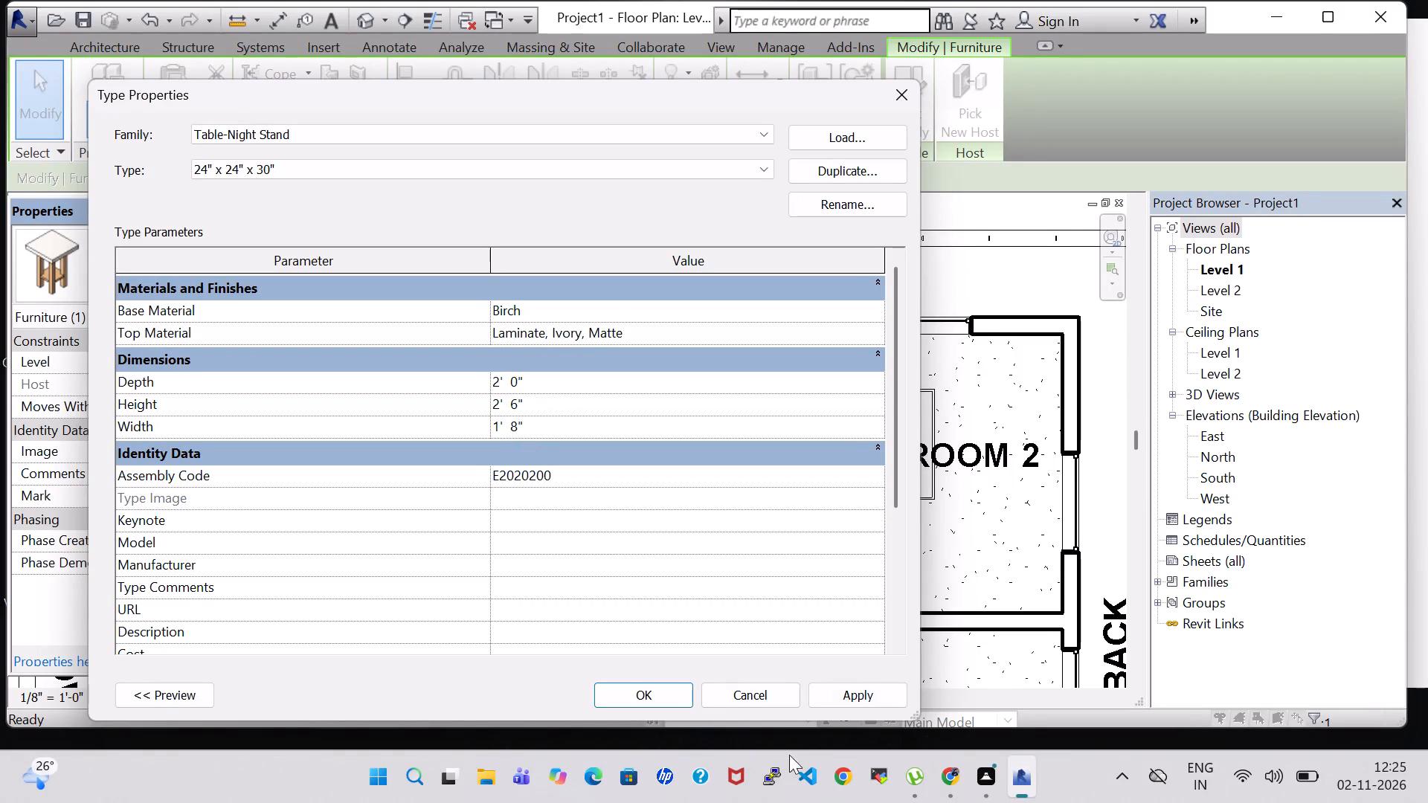
click(869, 697)
click(663, 694)
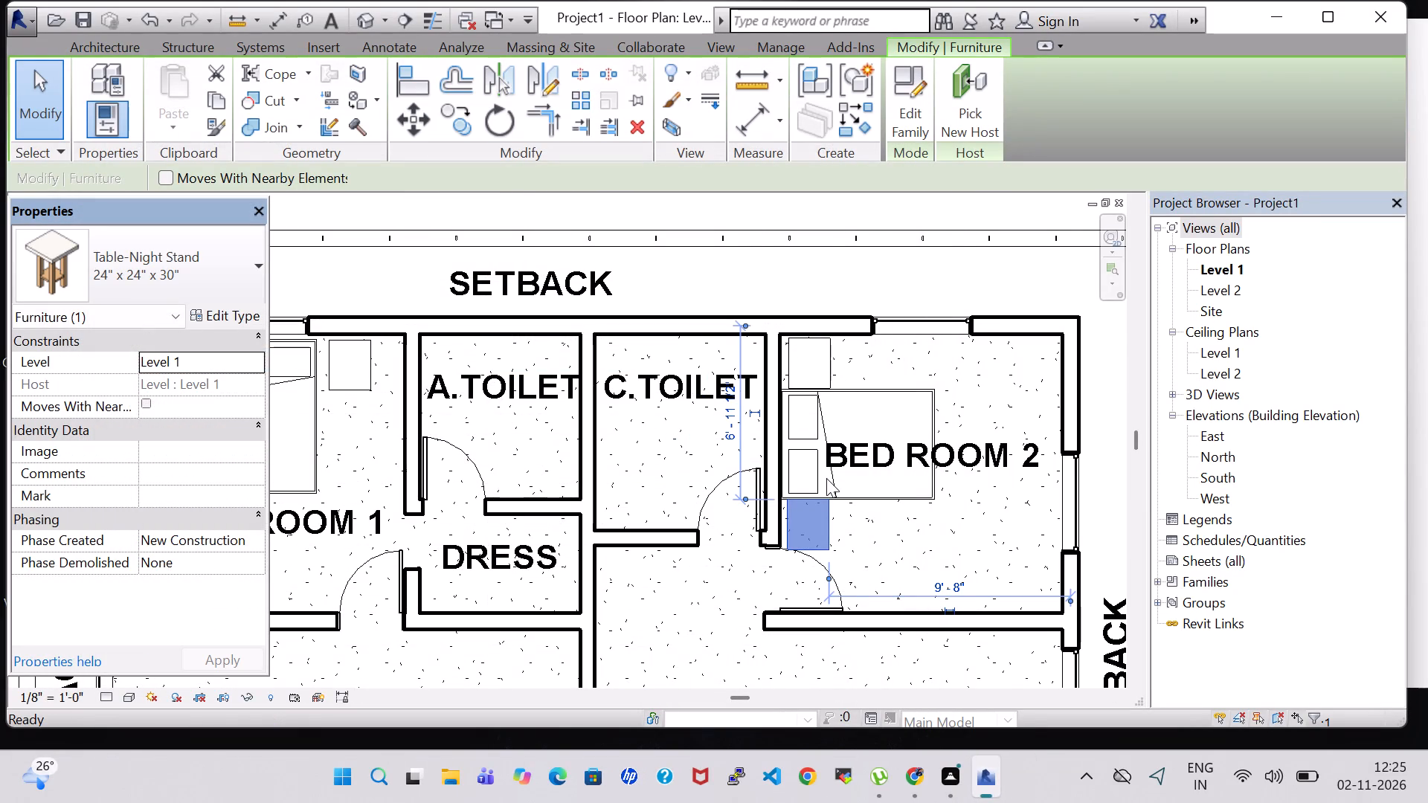
Rotate both BED ROOM 2 night stands so their 1' 8" width runs along the west wall beside the bed.
key(space)
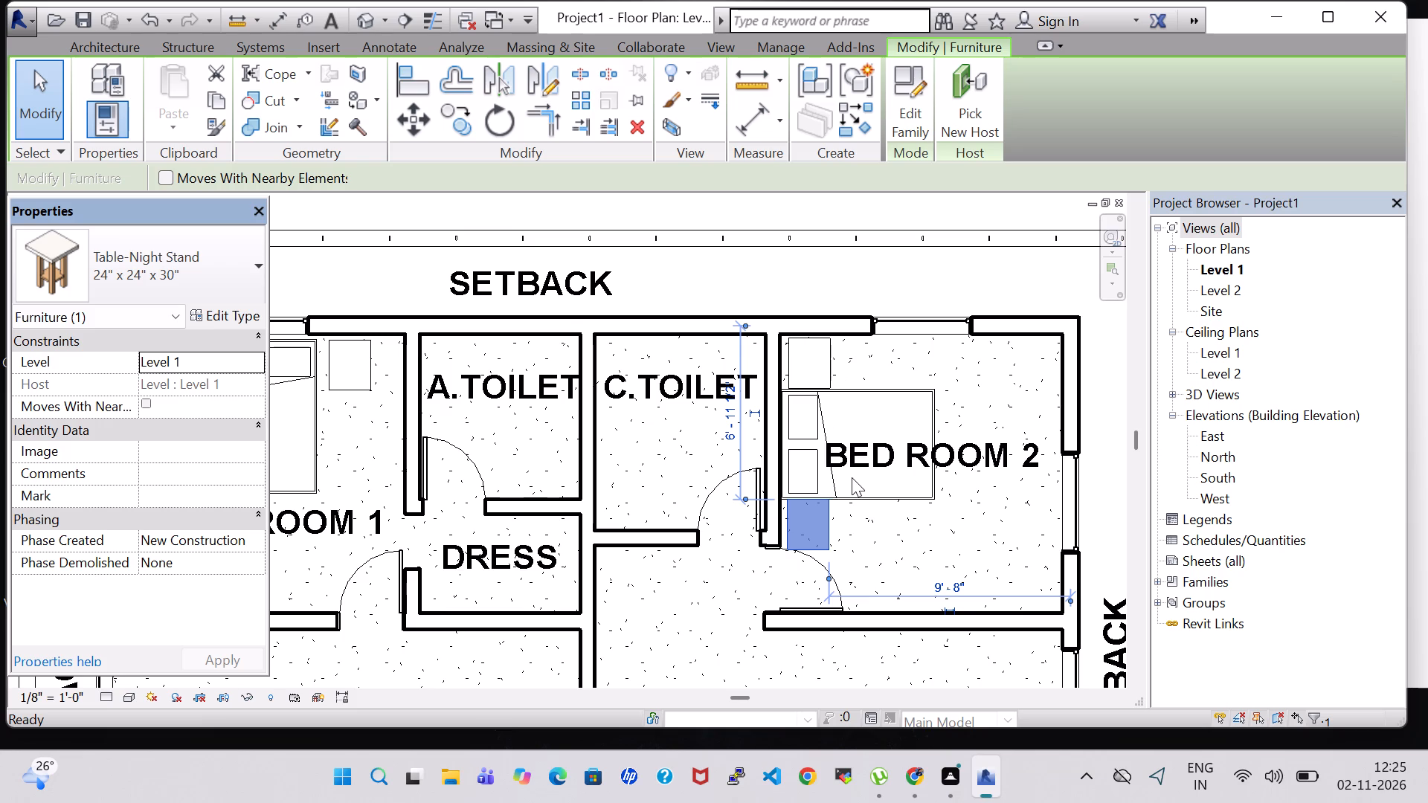
key(space)
click(817, 296)
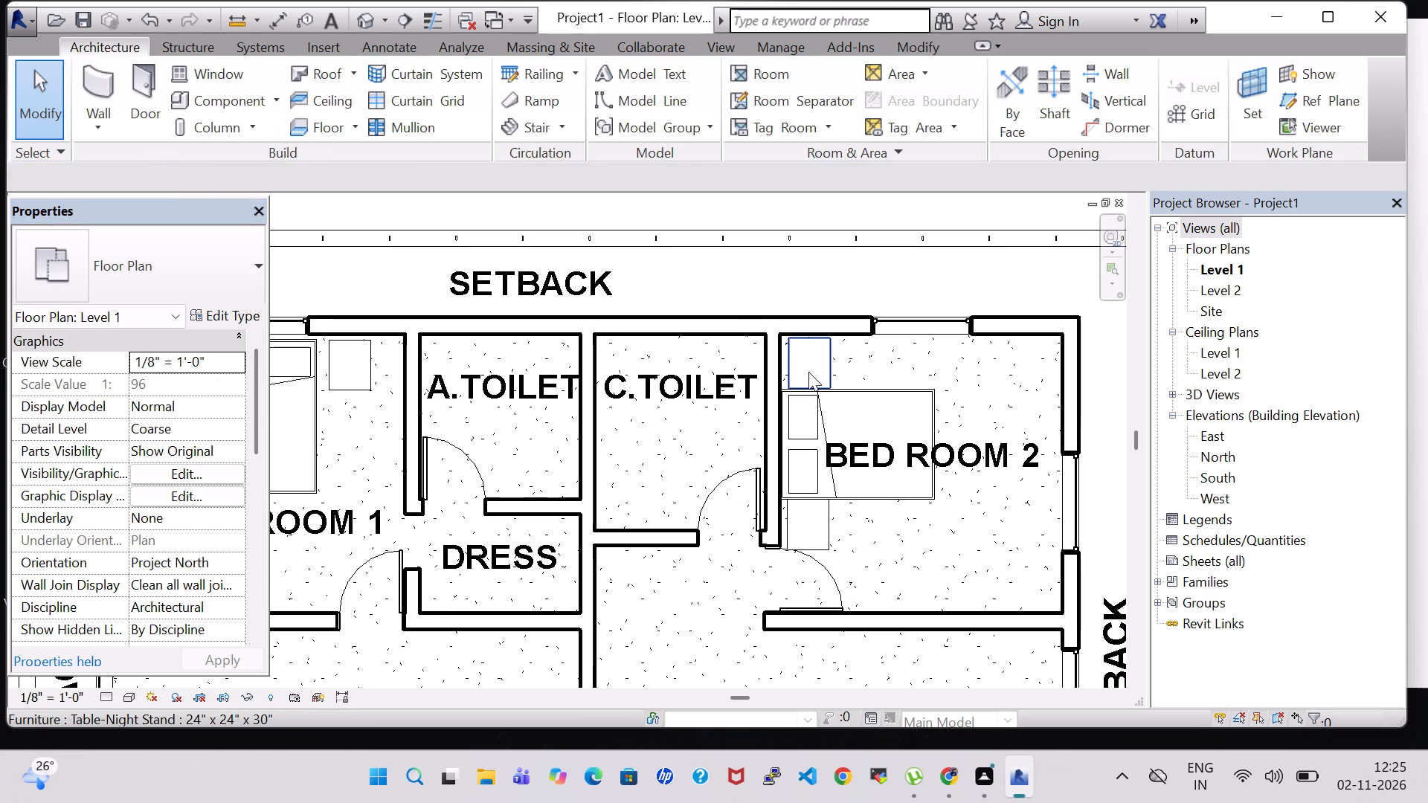
click(808, 372)
key(space)
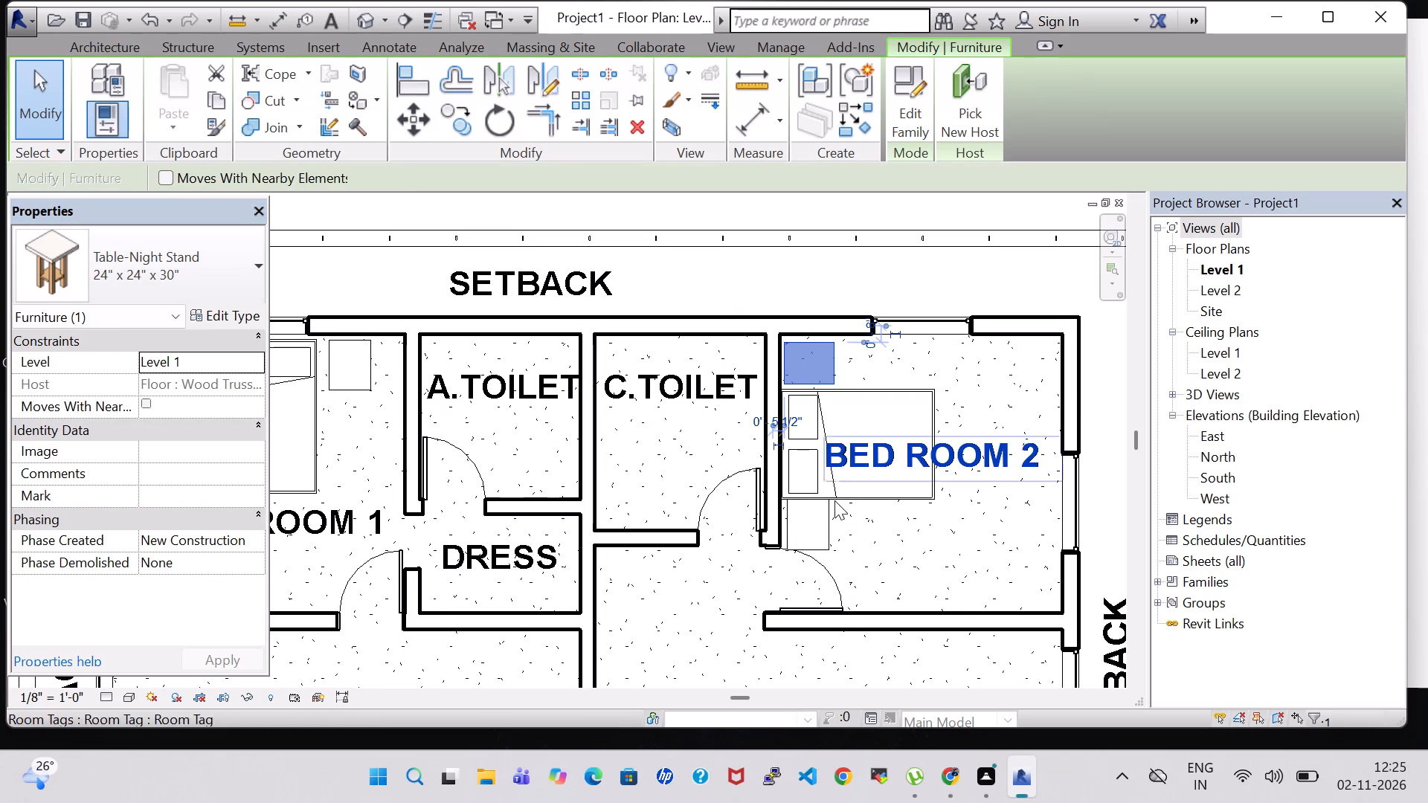
click(829, 528)
key(space)
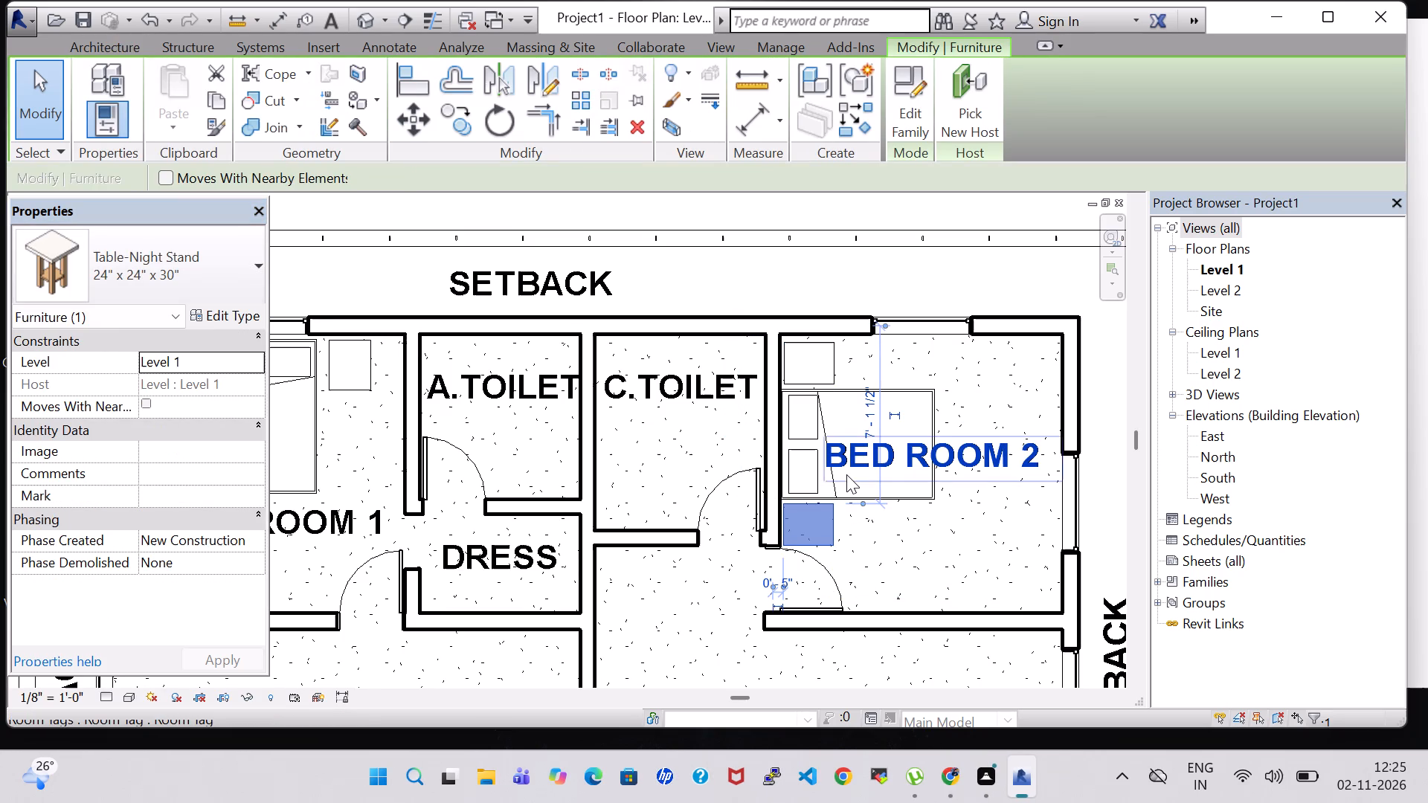
scroll(846, 474, up, 3)
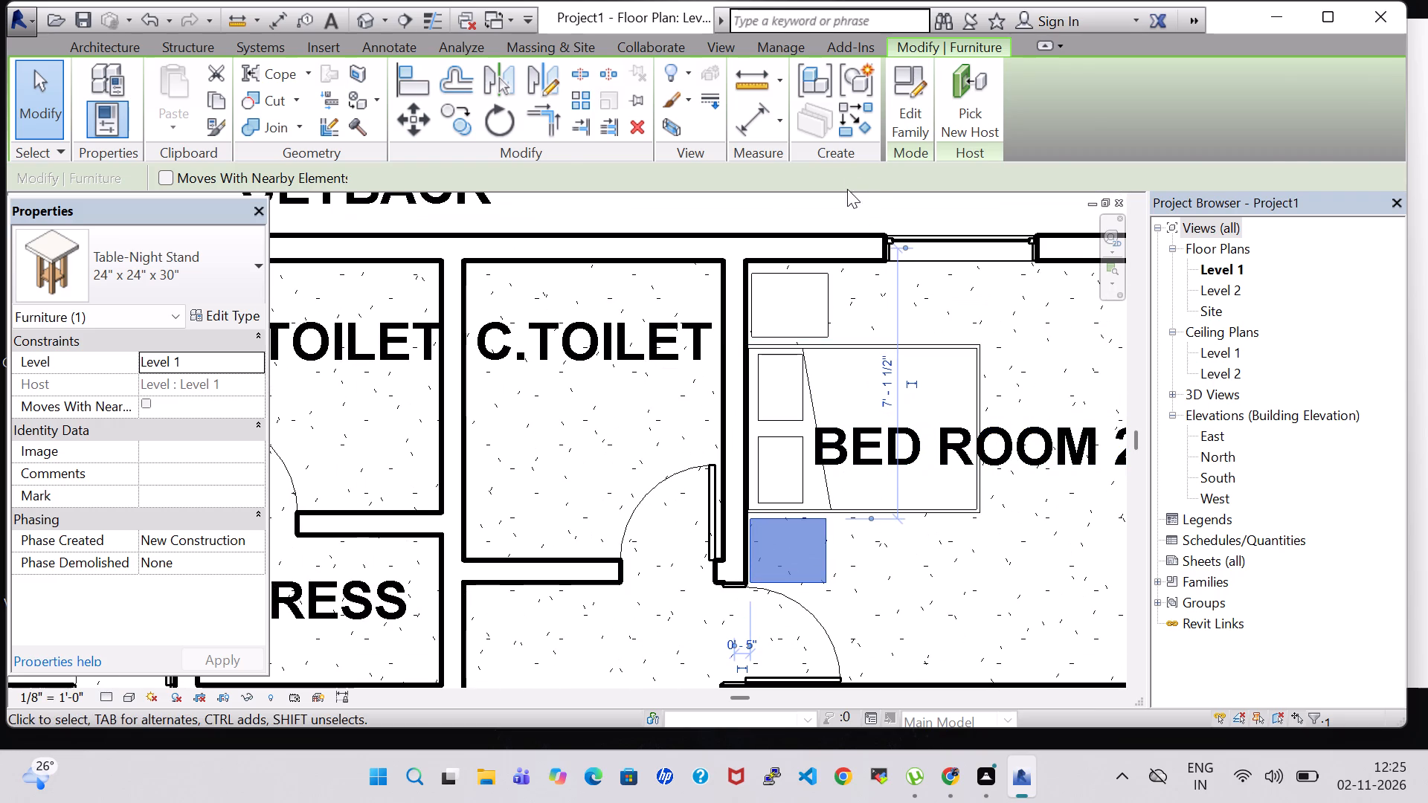
click(847, 199)
Inspect the night stands beside the beds in both bedrooms in the 3D view.
click(362, 21)
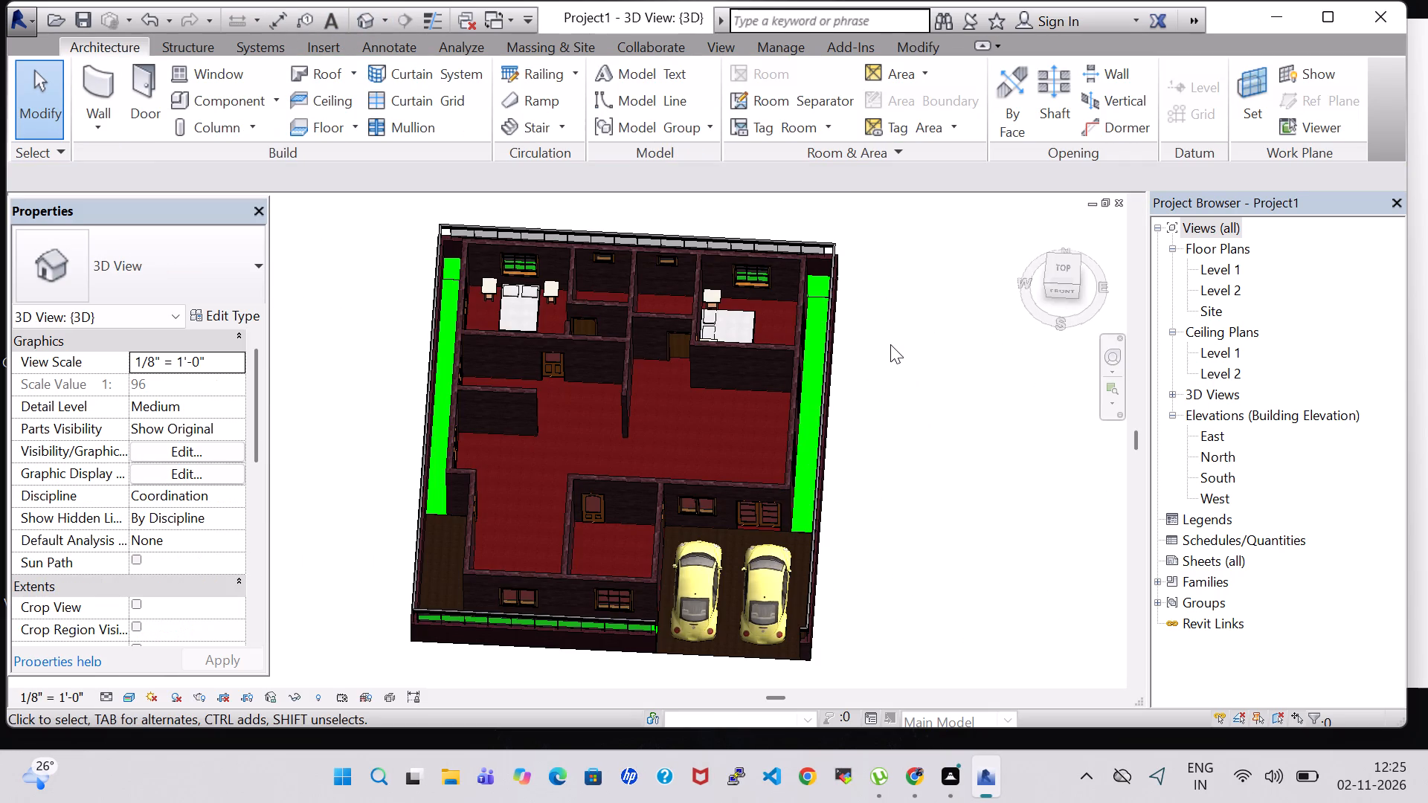
shift+middle_drag(890, 344, 866, 354)
shift+middle_drag(850, 357, 805, 383)
scroll(736, 280, up, 3)
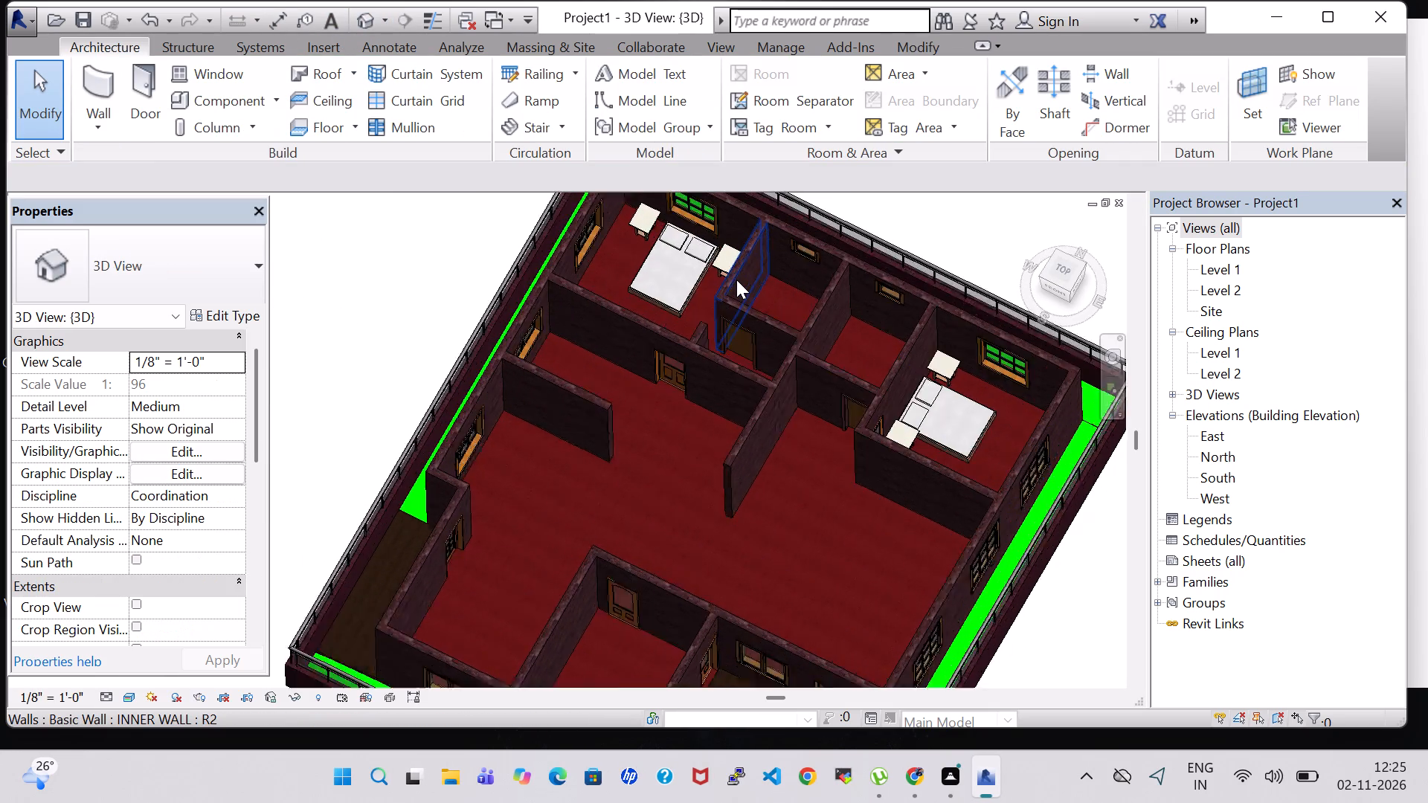
scroll(736, 280, up, 6)
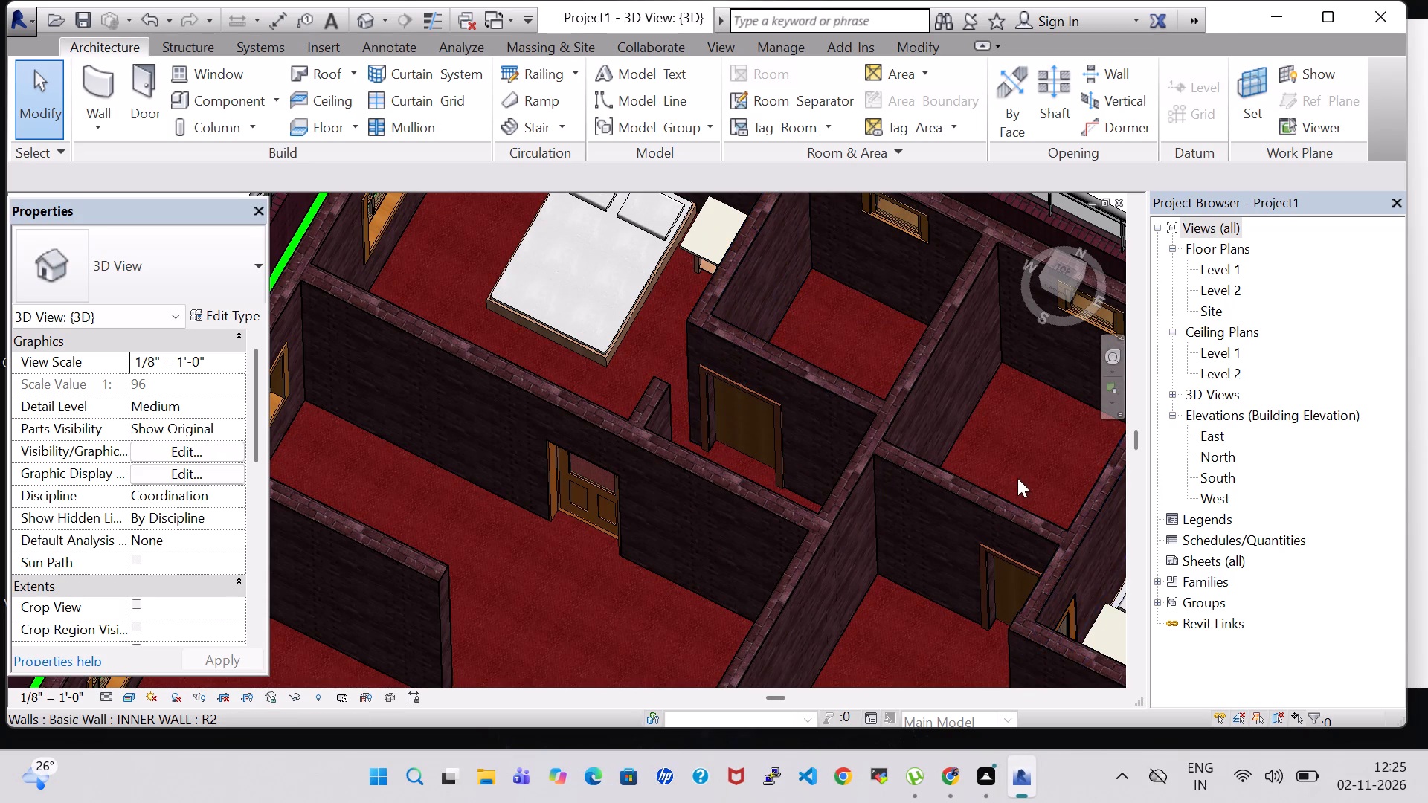
middle_drag(1011, 471, 702, 458)
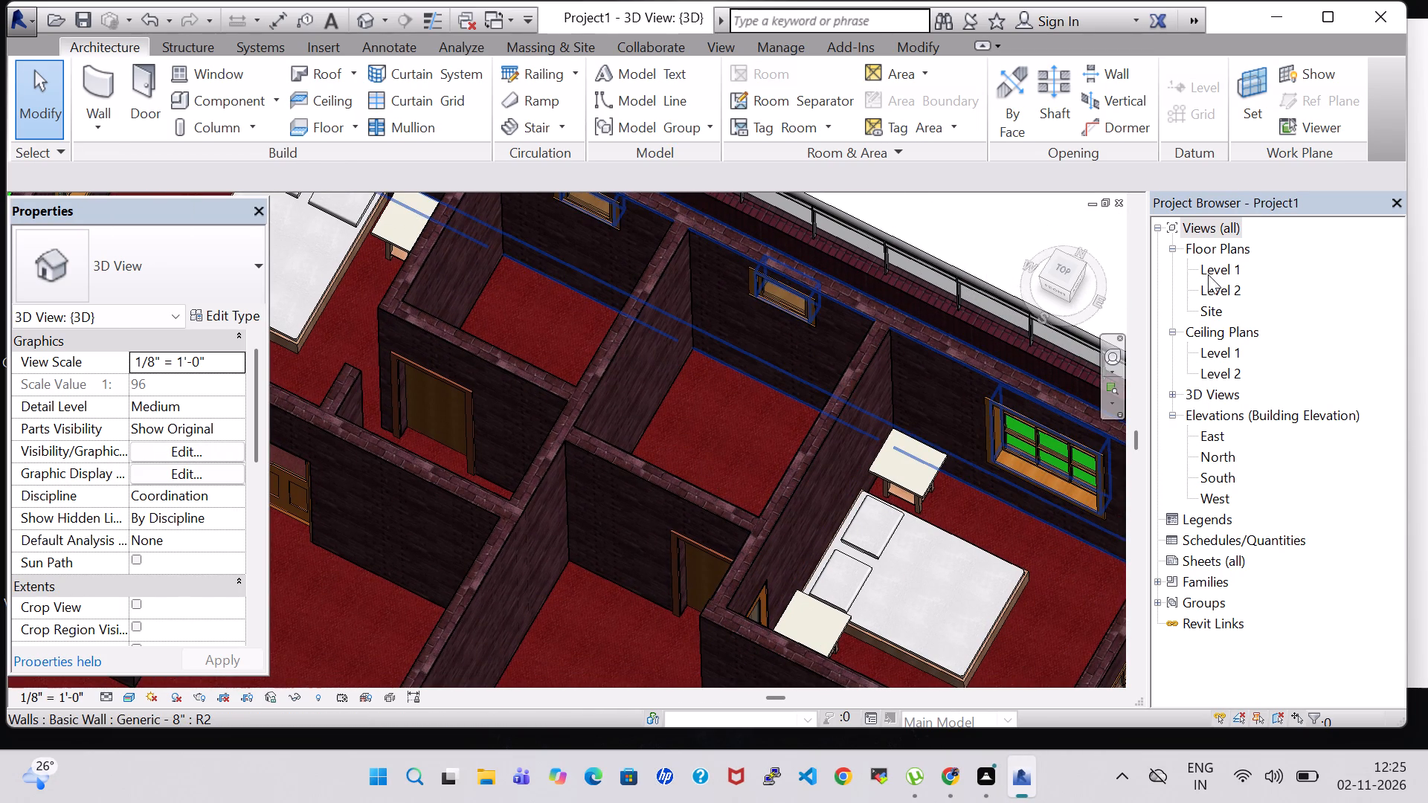
In the Level 1 floor plan, nudge the bed in BED ROOM 2 slightly east off the wall and slightly north.
double_click(1208, 274)
click(840, 349)
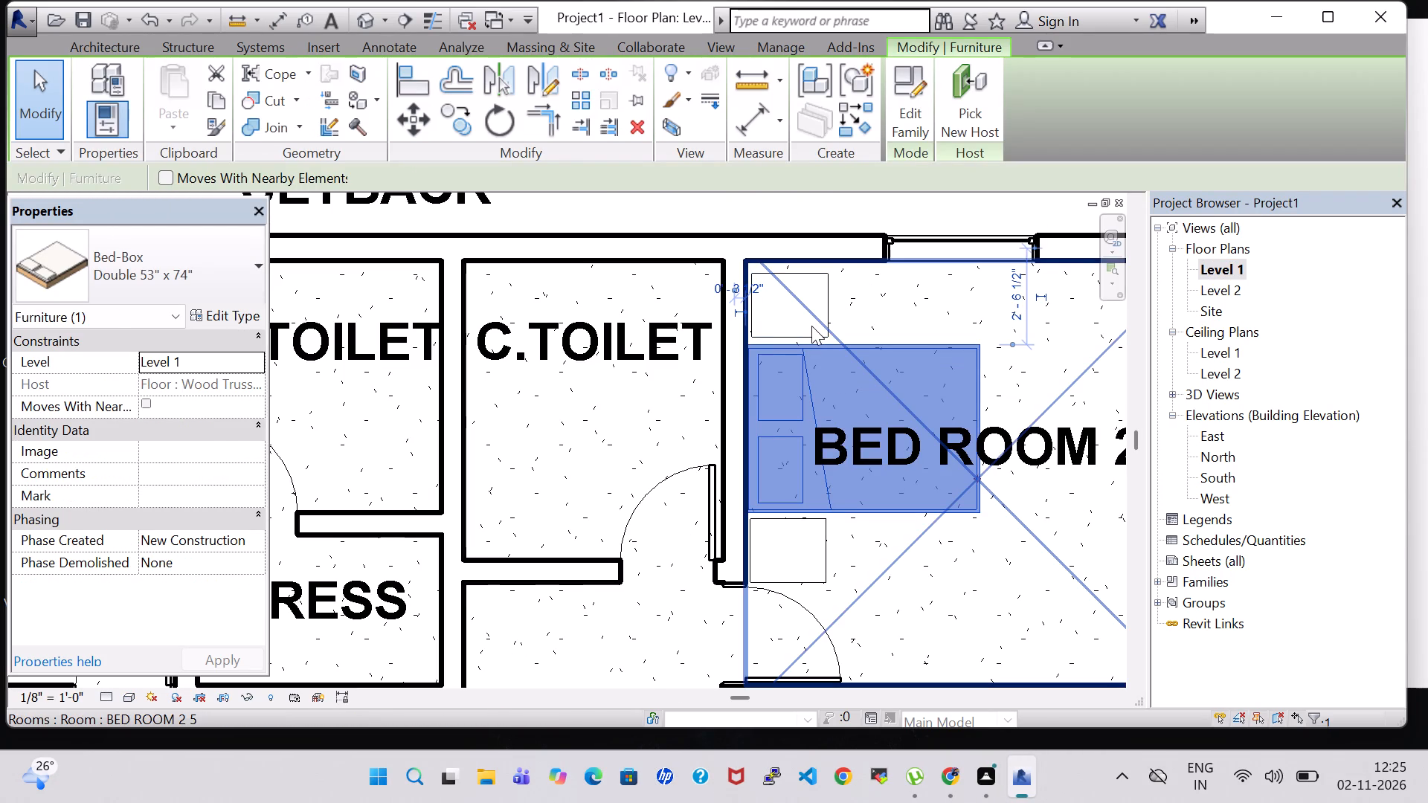
click(669, 210)
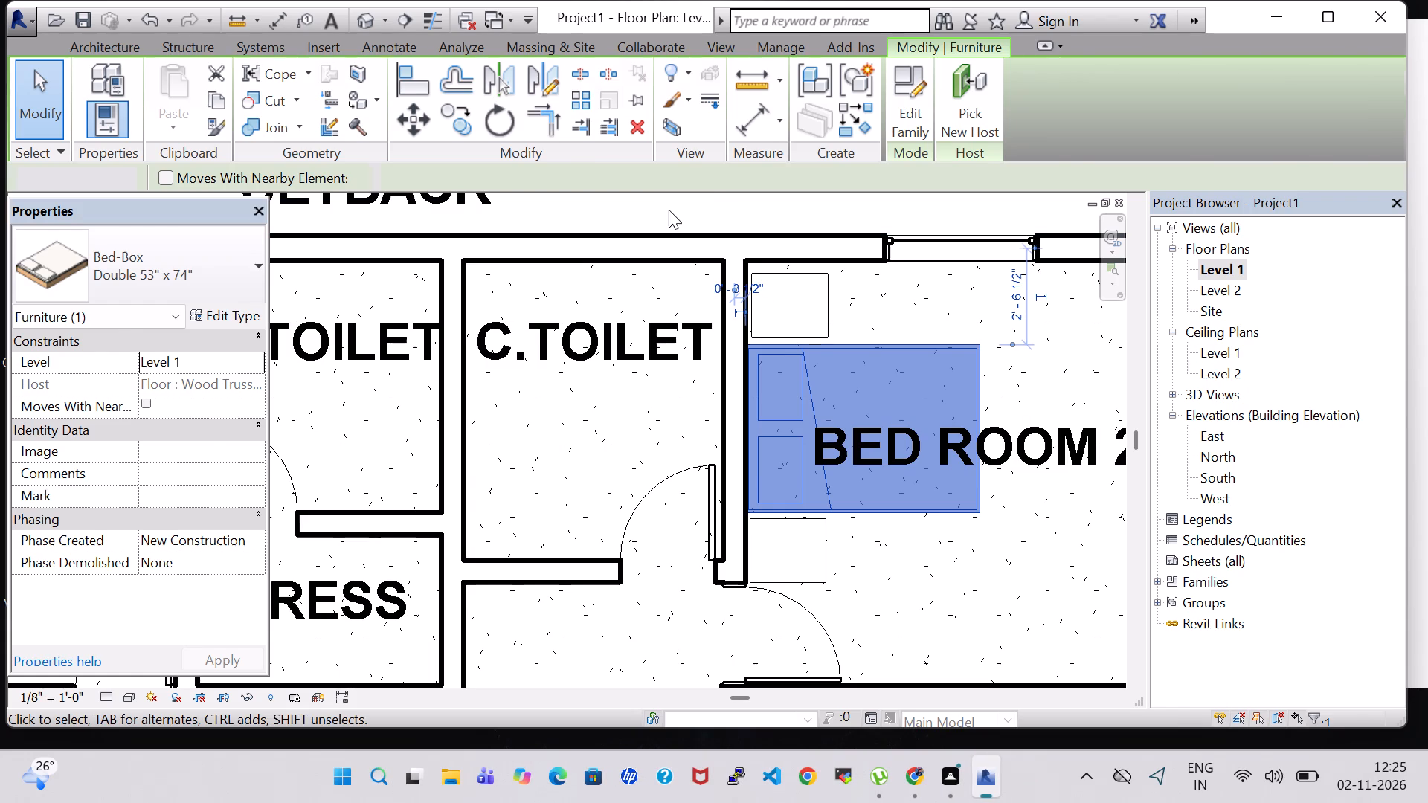
scroll(669, 210, up, 5)
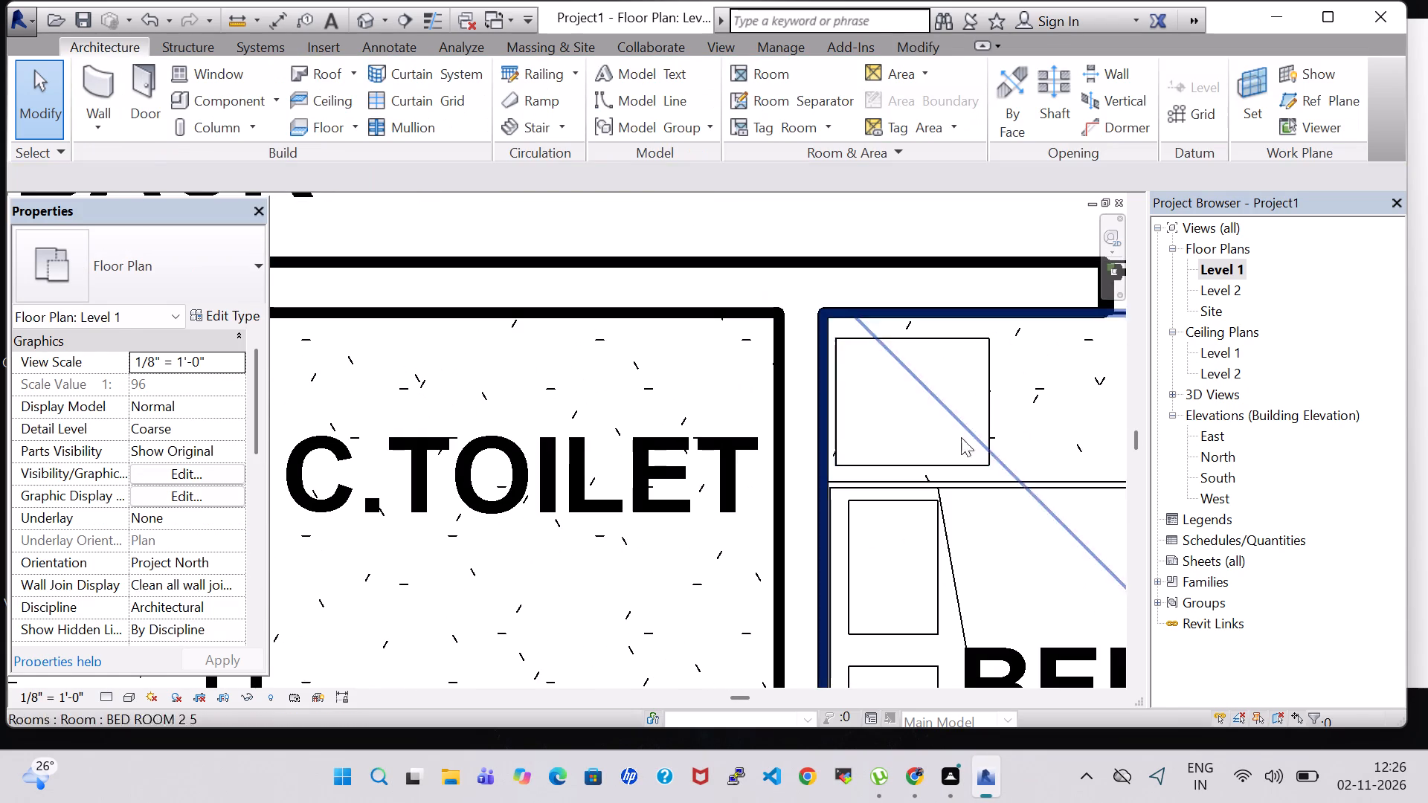
click(982, 486)
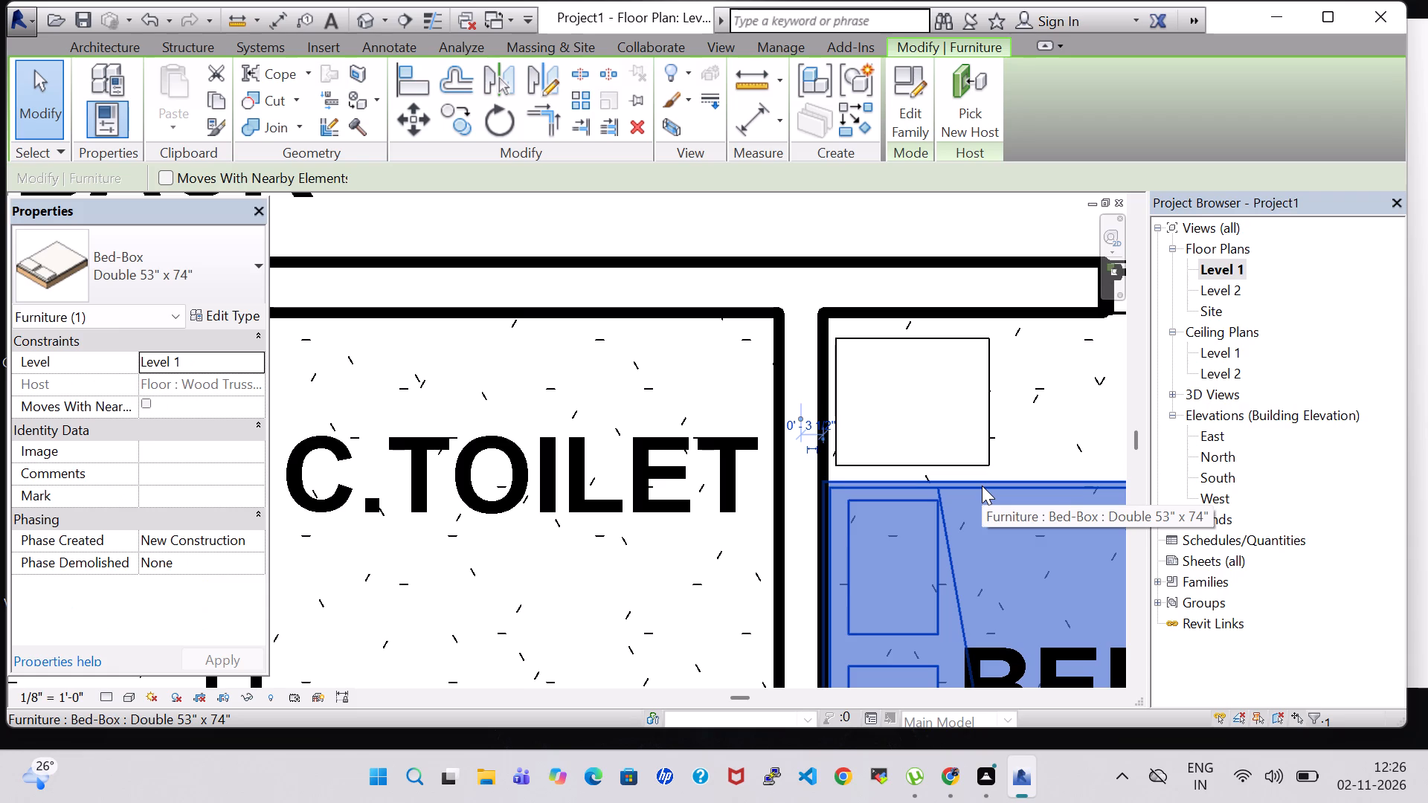
key(Right)
key(Right)
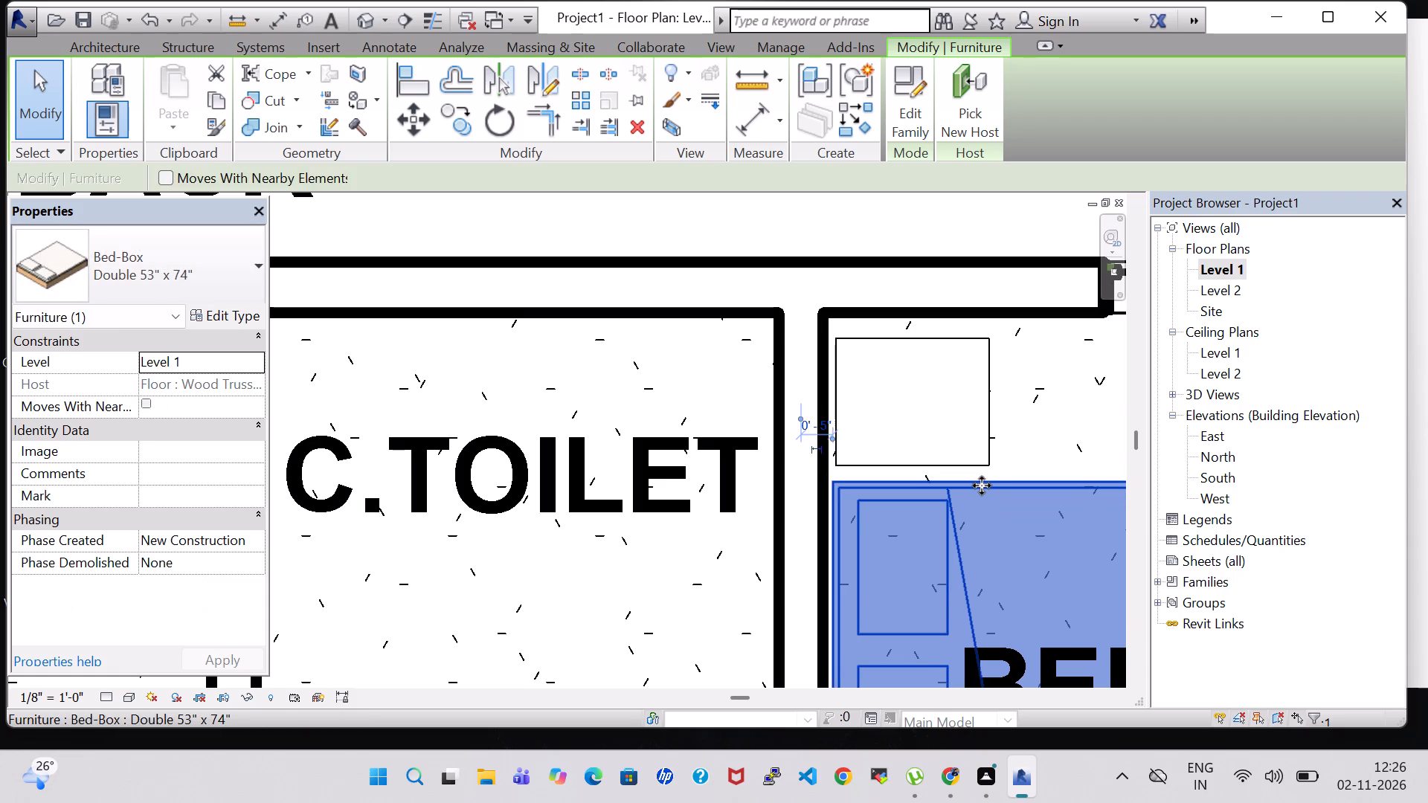
key(Up)
key(Up)
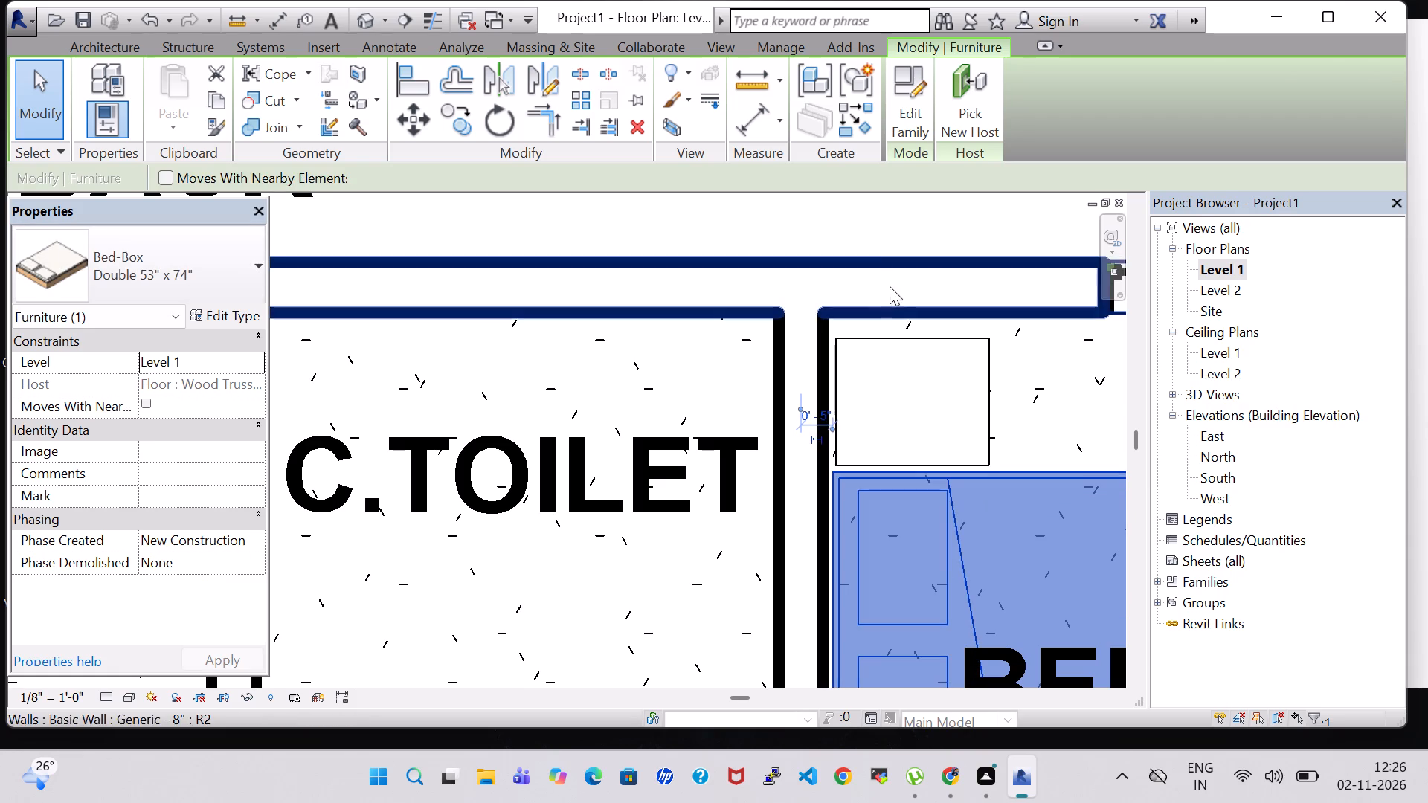
click(876, 242)
Nudge the south night stand in BED ROOM 2 slightly north, closer to the bed.
middle_drag(1049, 399, 984, 117)
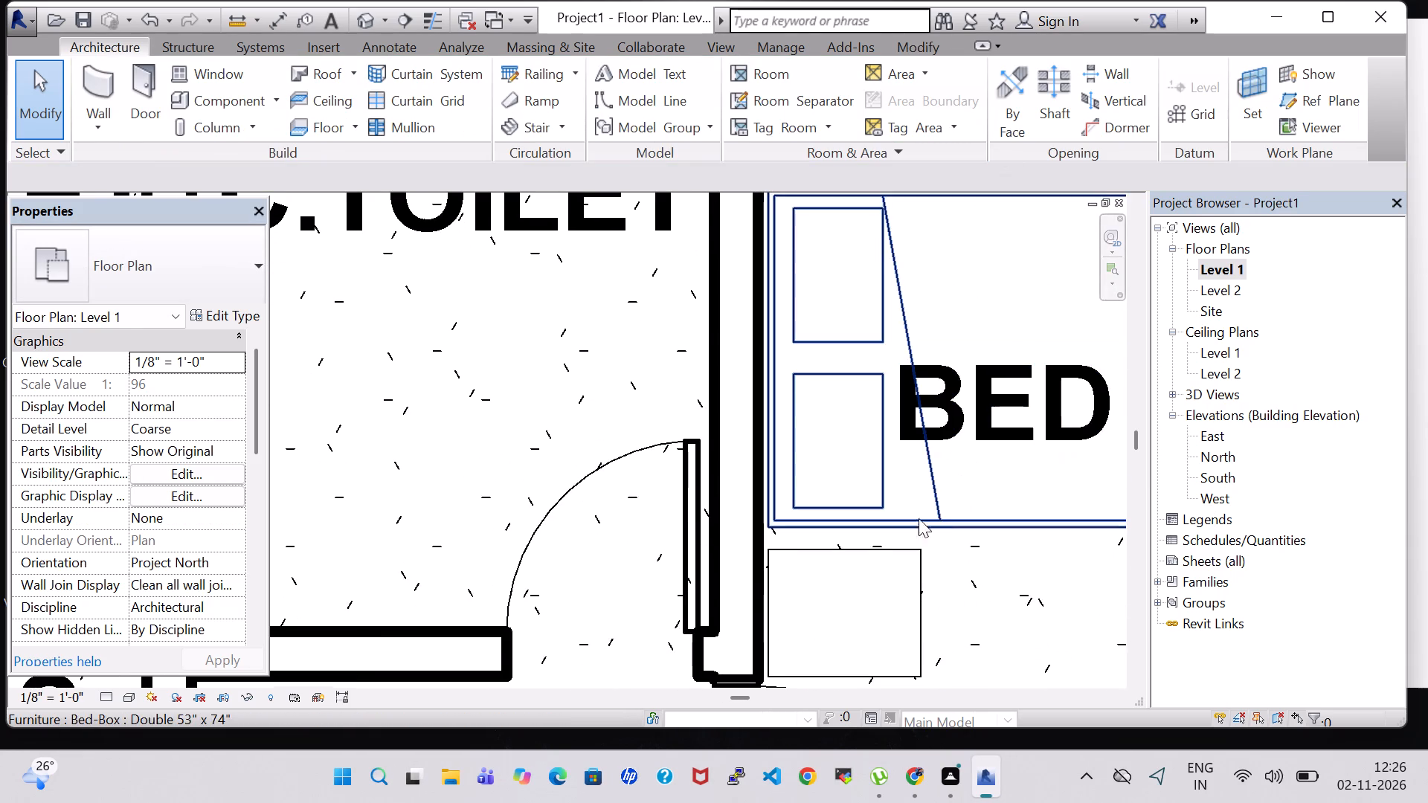
click(865, 550)
key(Up)
key(Up)
key(Up)
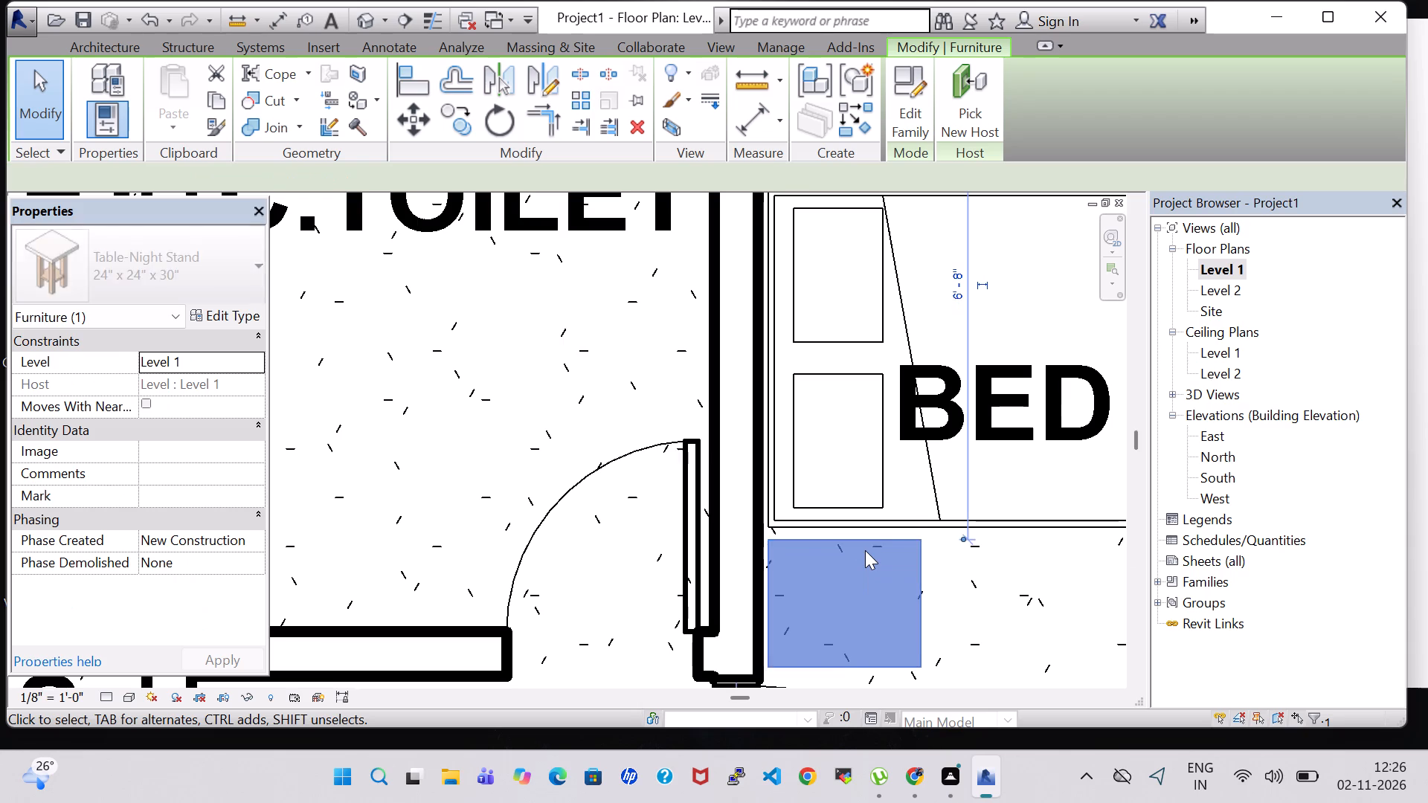
scroll(865, 550, down, 3)
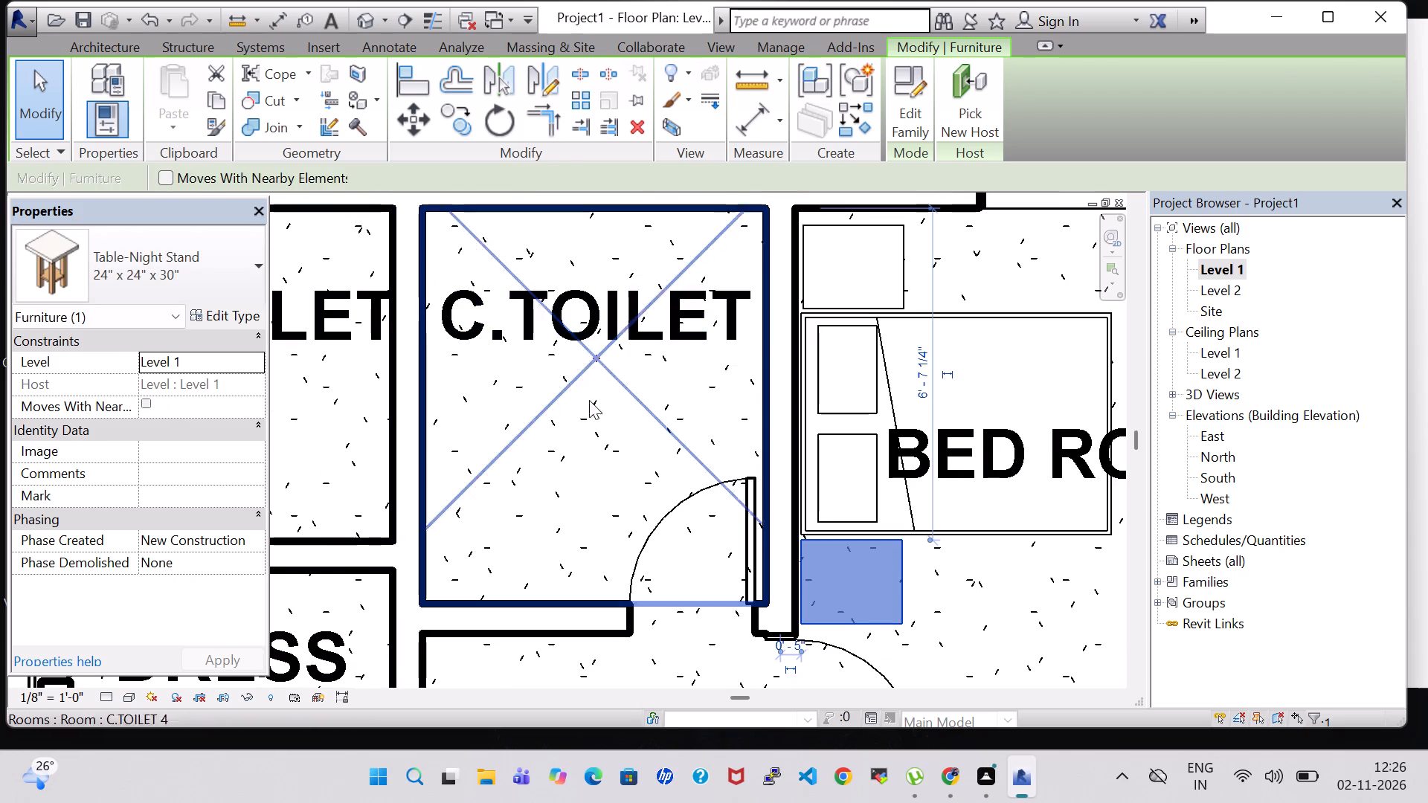
click(602, 452)
Nudge the east night stand in M.BEDROOM 1 west until it sits close beside the bed with a small gap.
scroll(602, 452, down, 6)
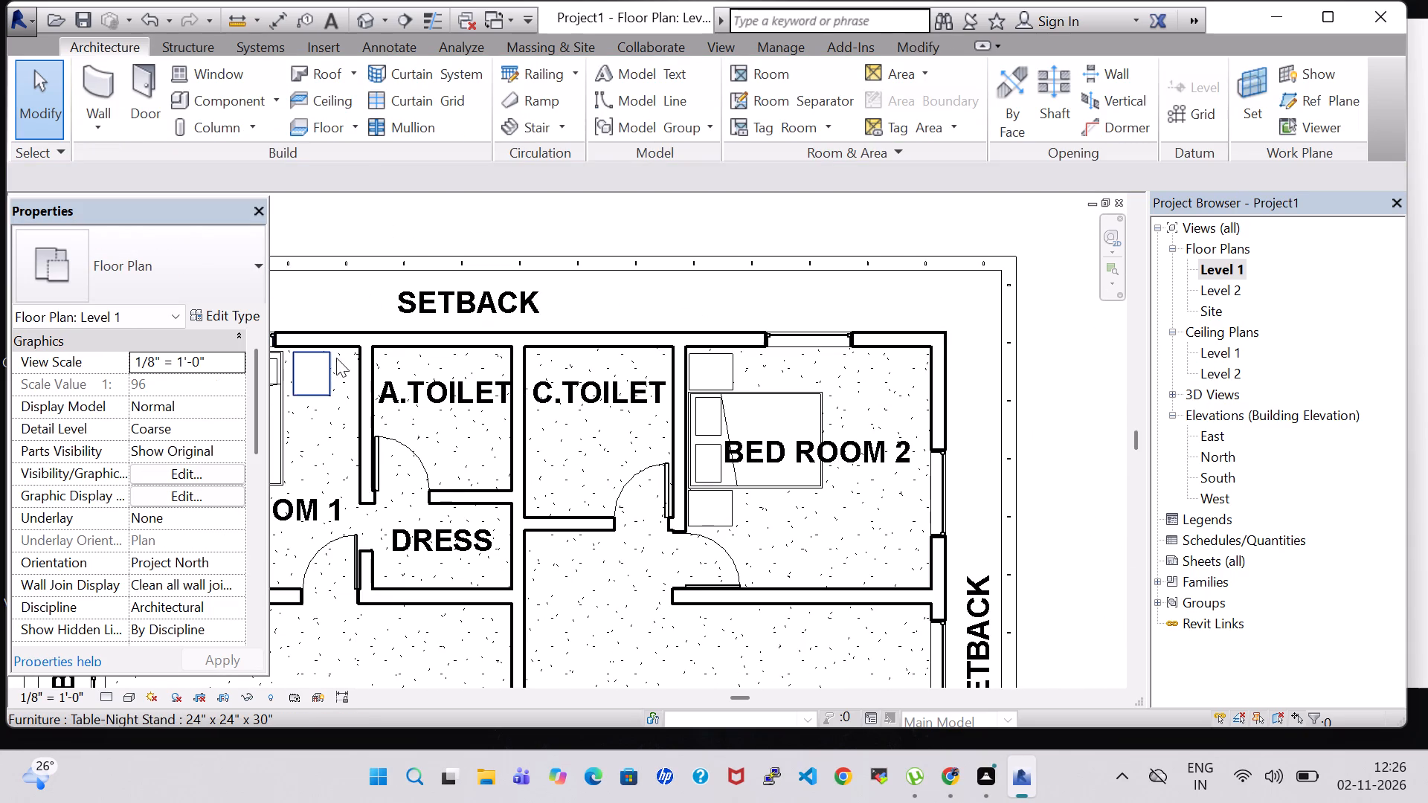
middle_drag(316, 431, 594, 441)
scroll(594, 441, up, 3)
click(595, 385)
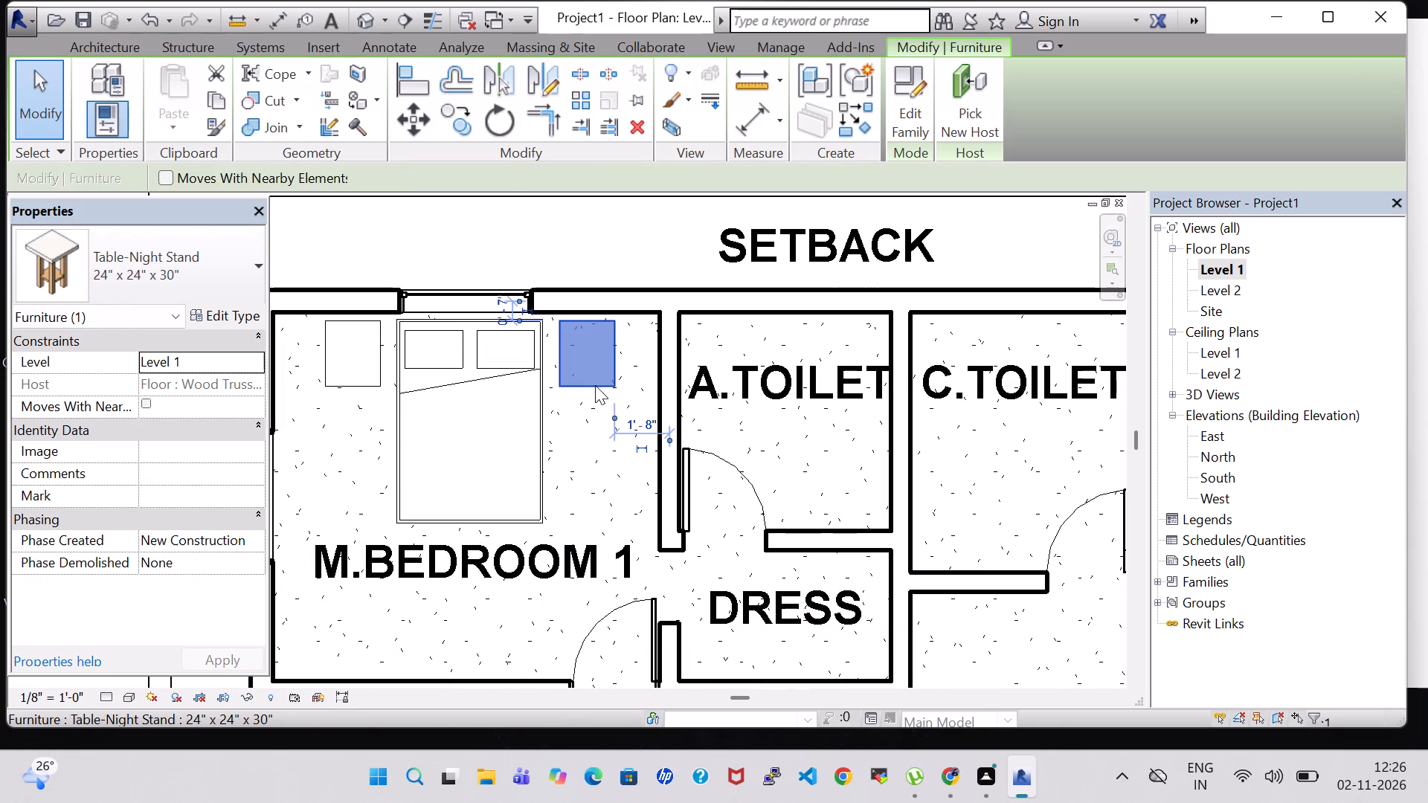
key(Left)
key(Left)
key(Left)
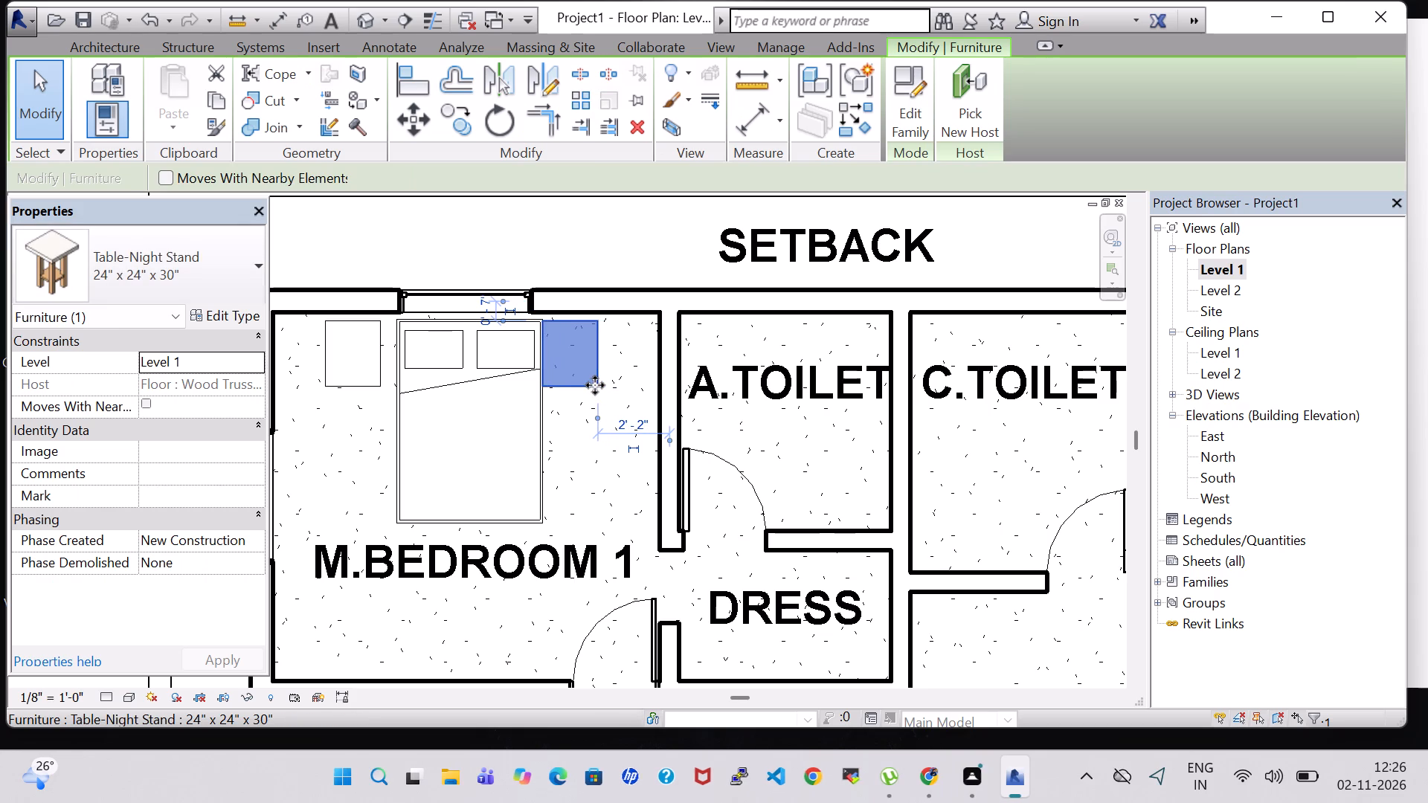
key(Right)
key(Up)
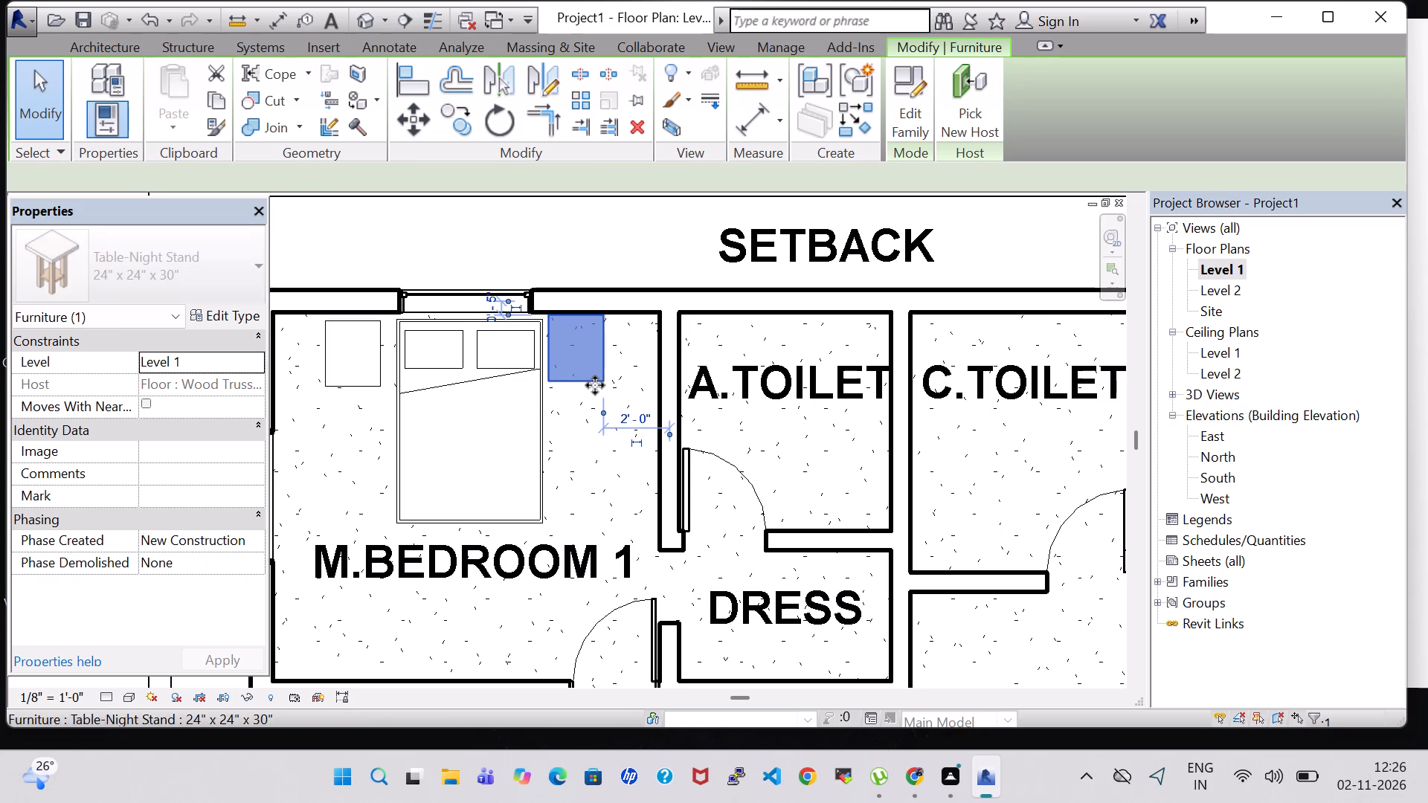
key(Down)
key(Up)
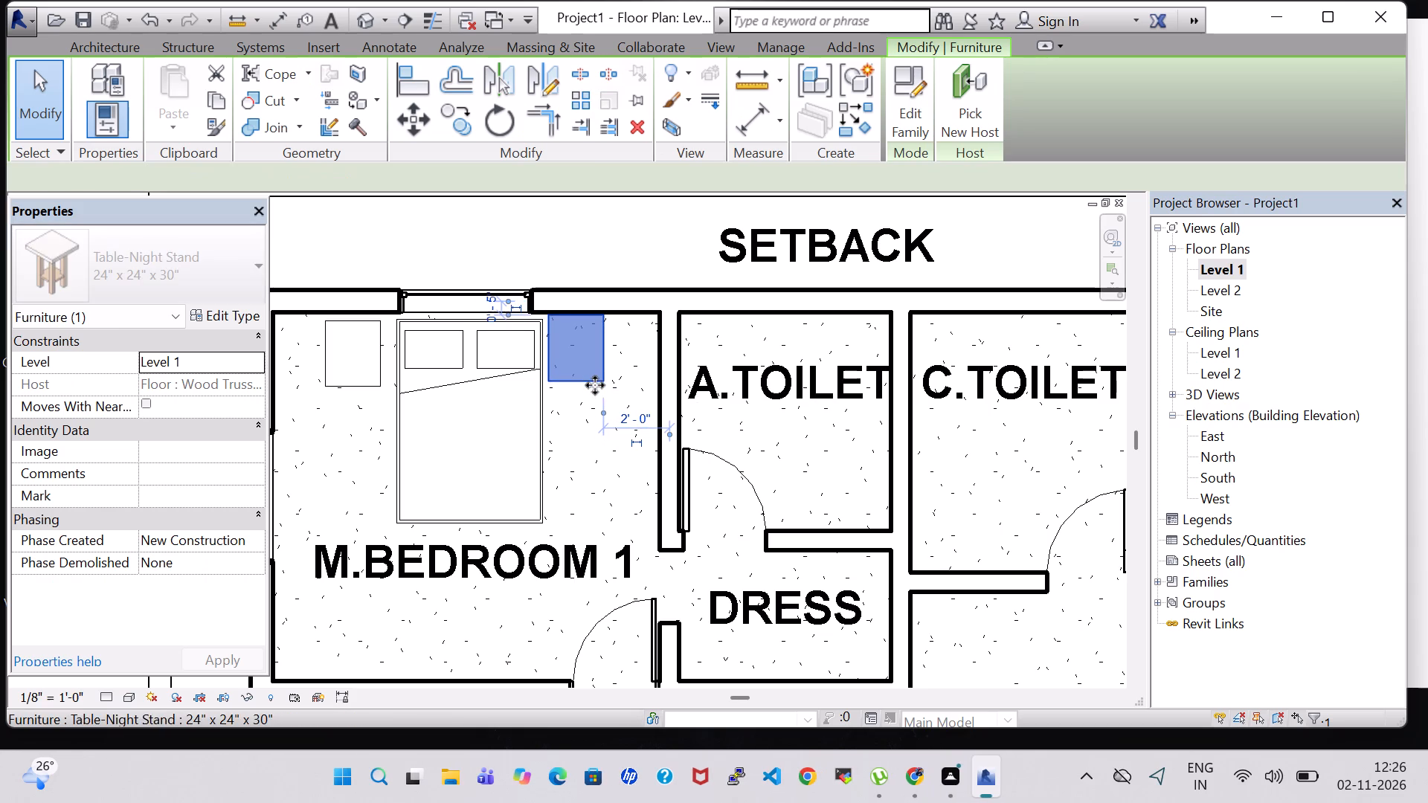
scroll(506, 328, up, 3)
click(608, 234)
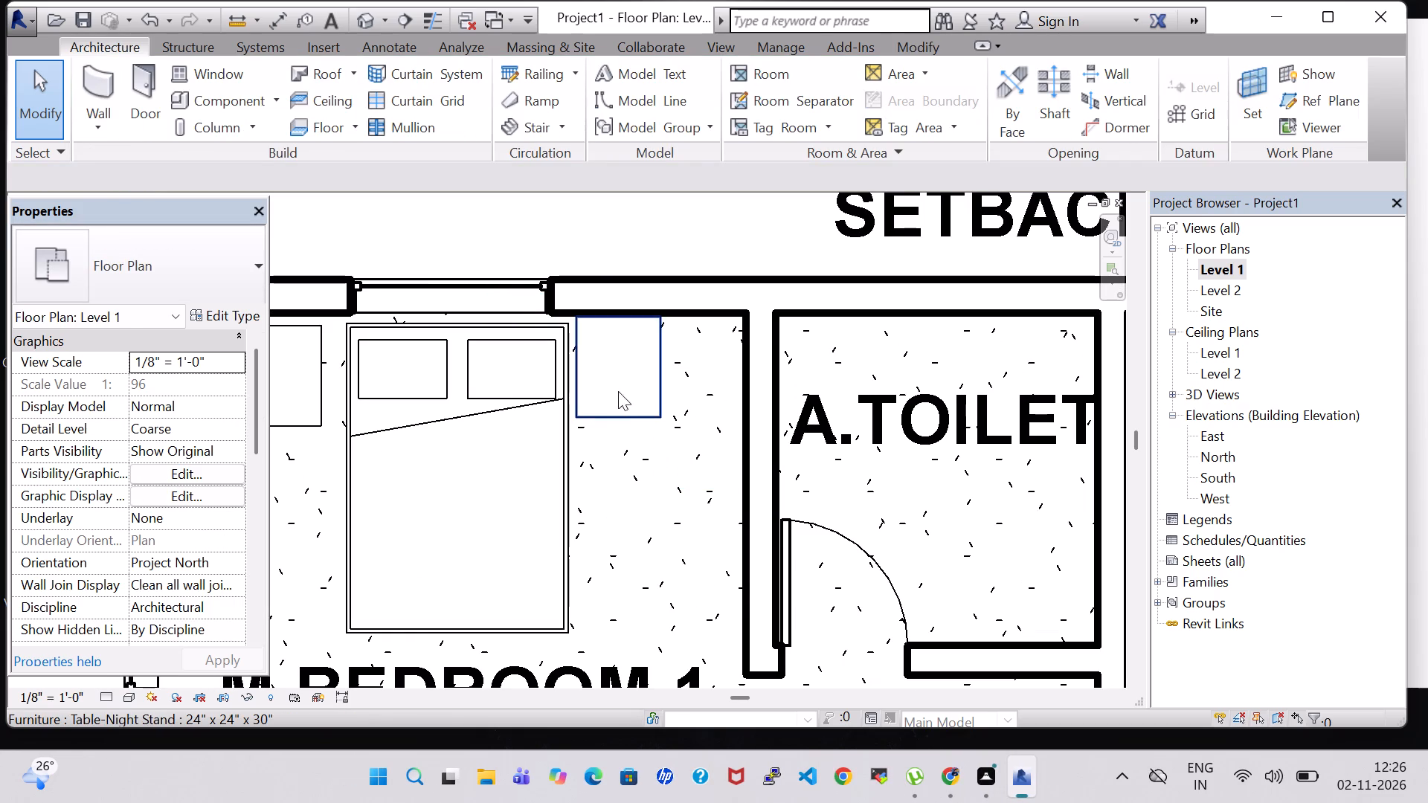
click(621, 407)
key(Down)
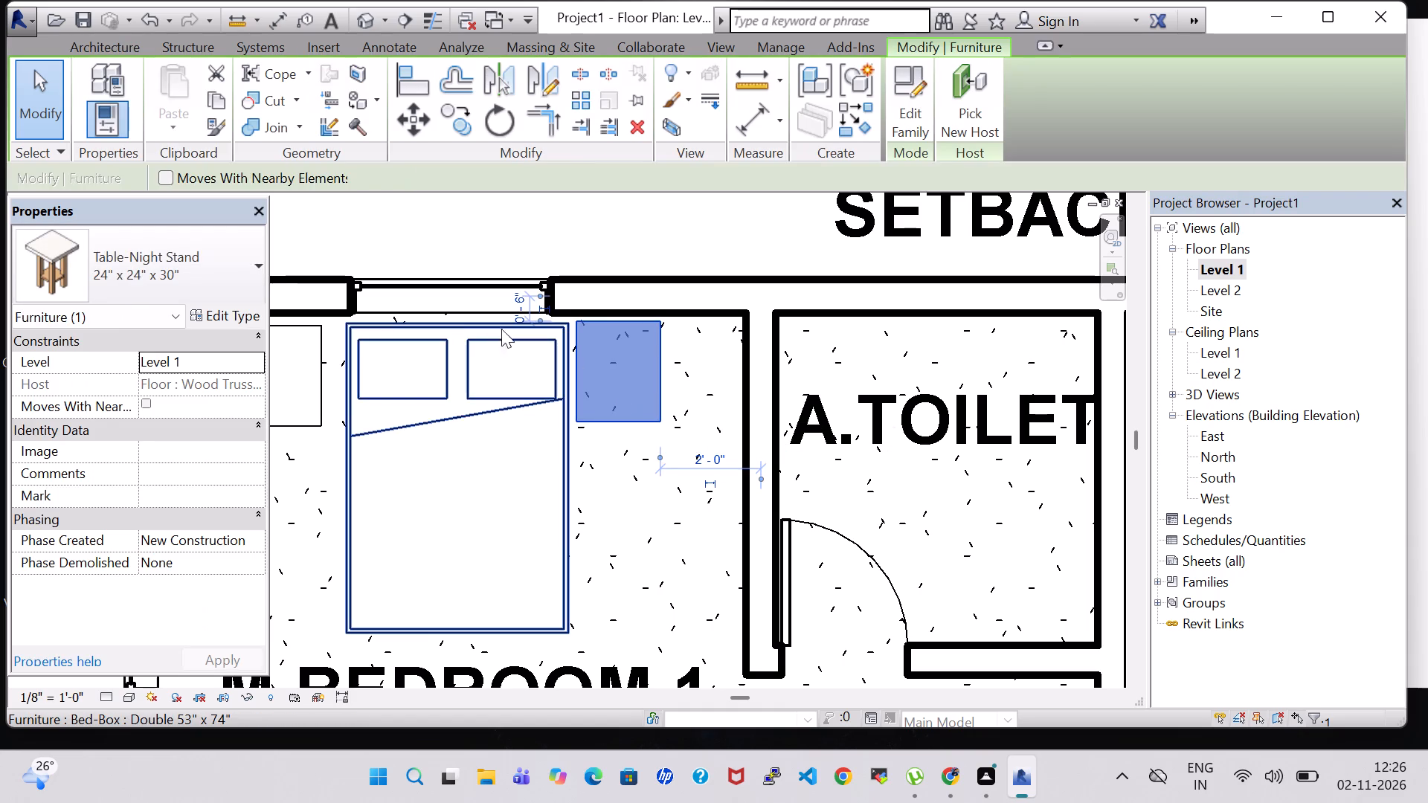
Nudge the M.BEDROOM 1 bed slightly north toward the window wall.
click(448, 326)
key(Up)
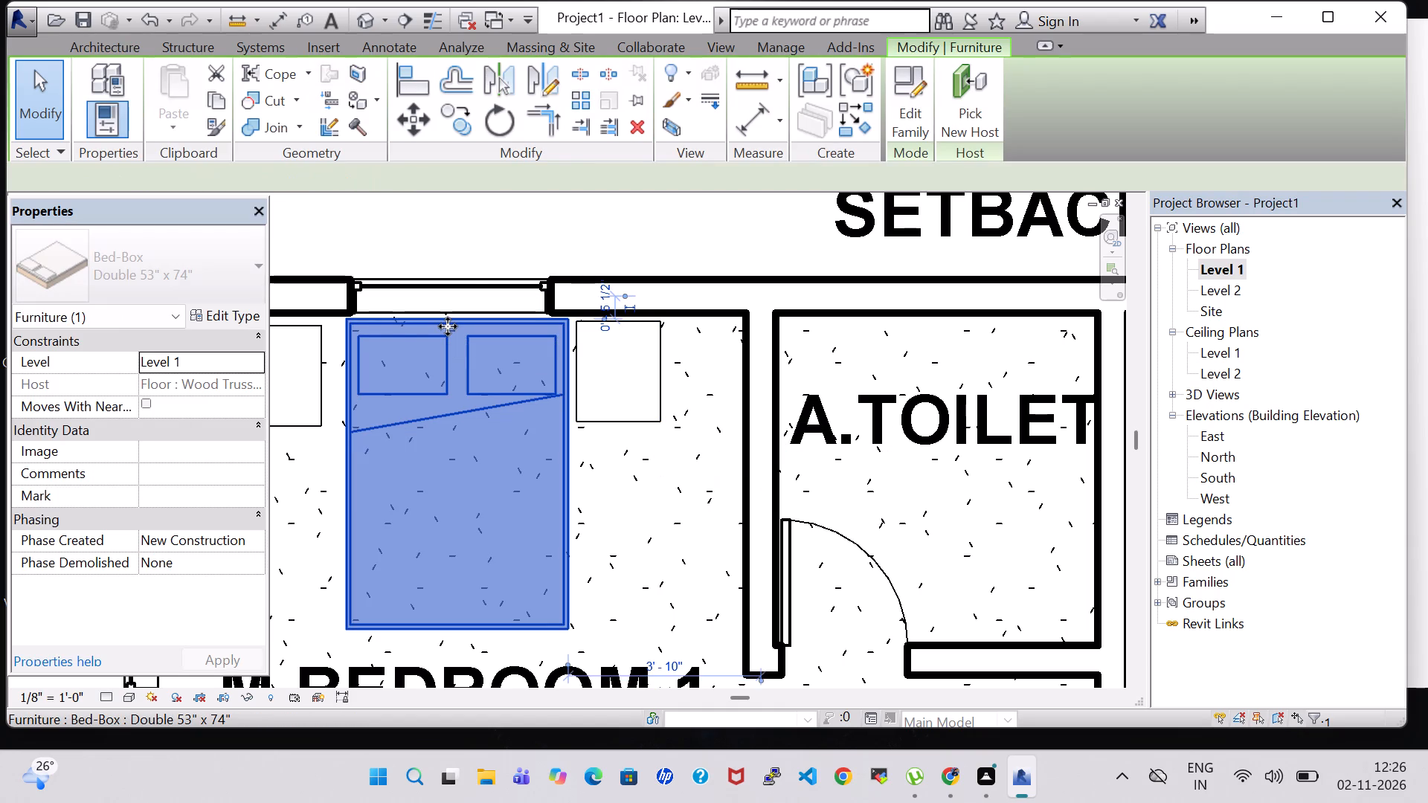
click(469, 239)
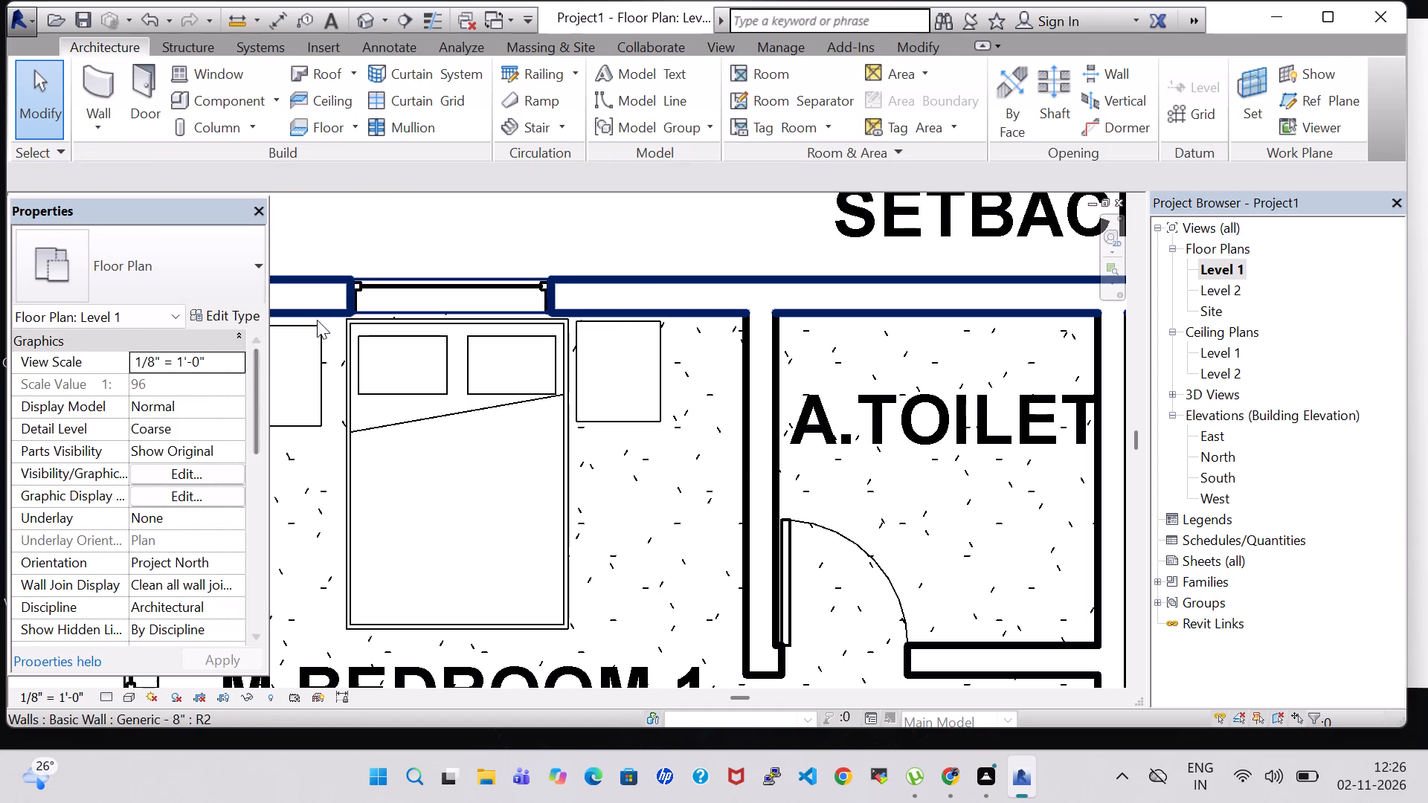
Nudge the west night stand in M.BEDROOM 1 east until it is close to the bed, and slightly north.
click(312, 329)
key(Right)
key(Right)
key(Right)
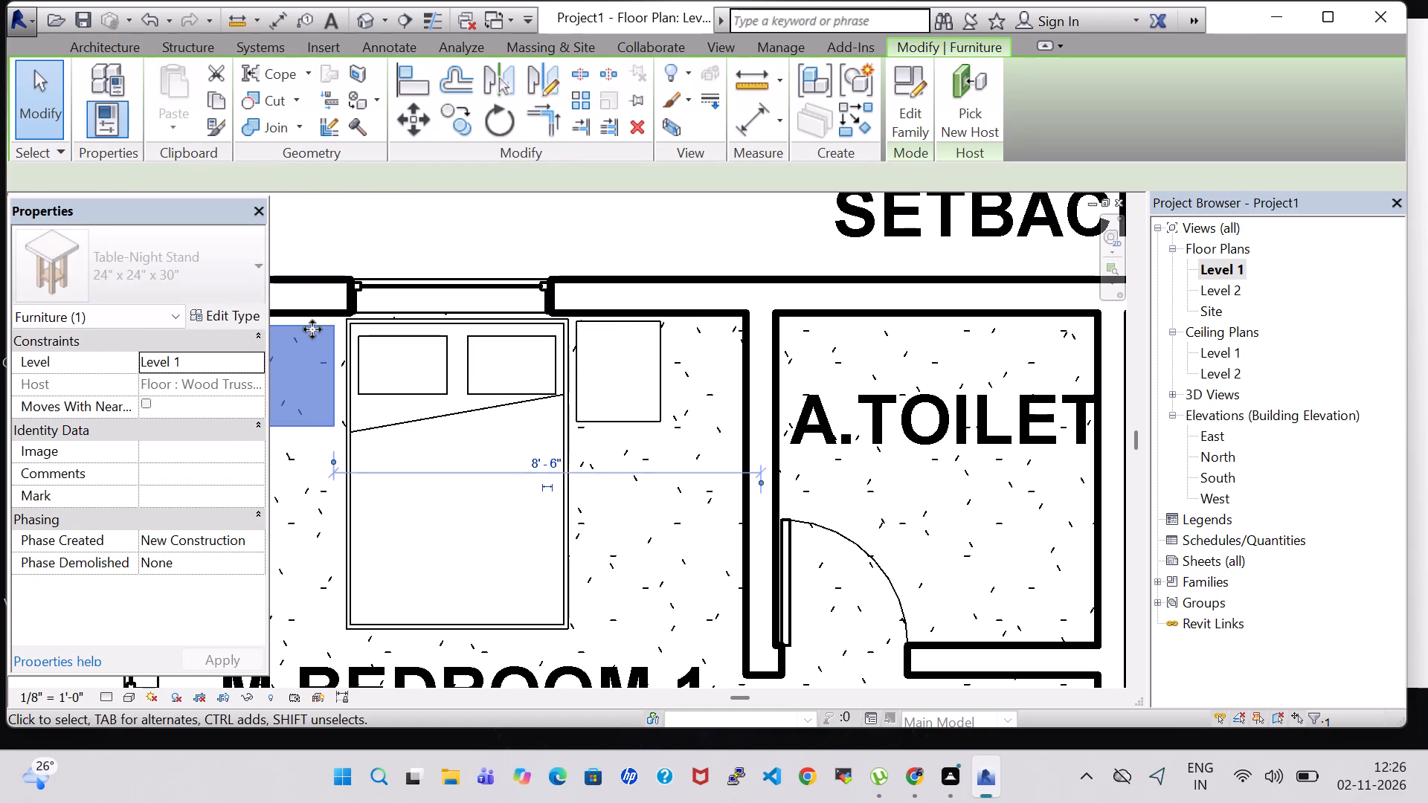
key(Up)
key(Right)
key(Right)
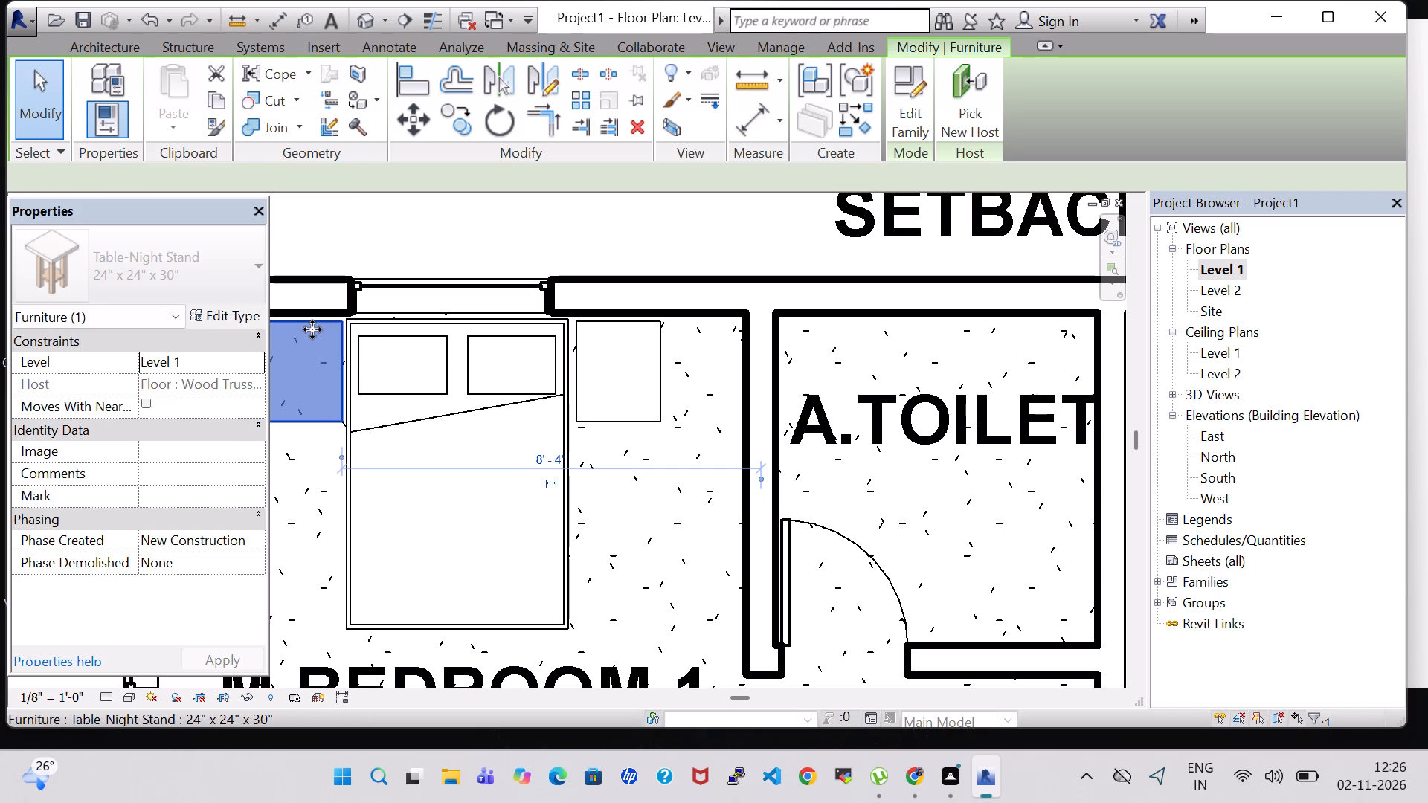
key(Left)
key(Up)
key(Right)
key(Down)
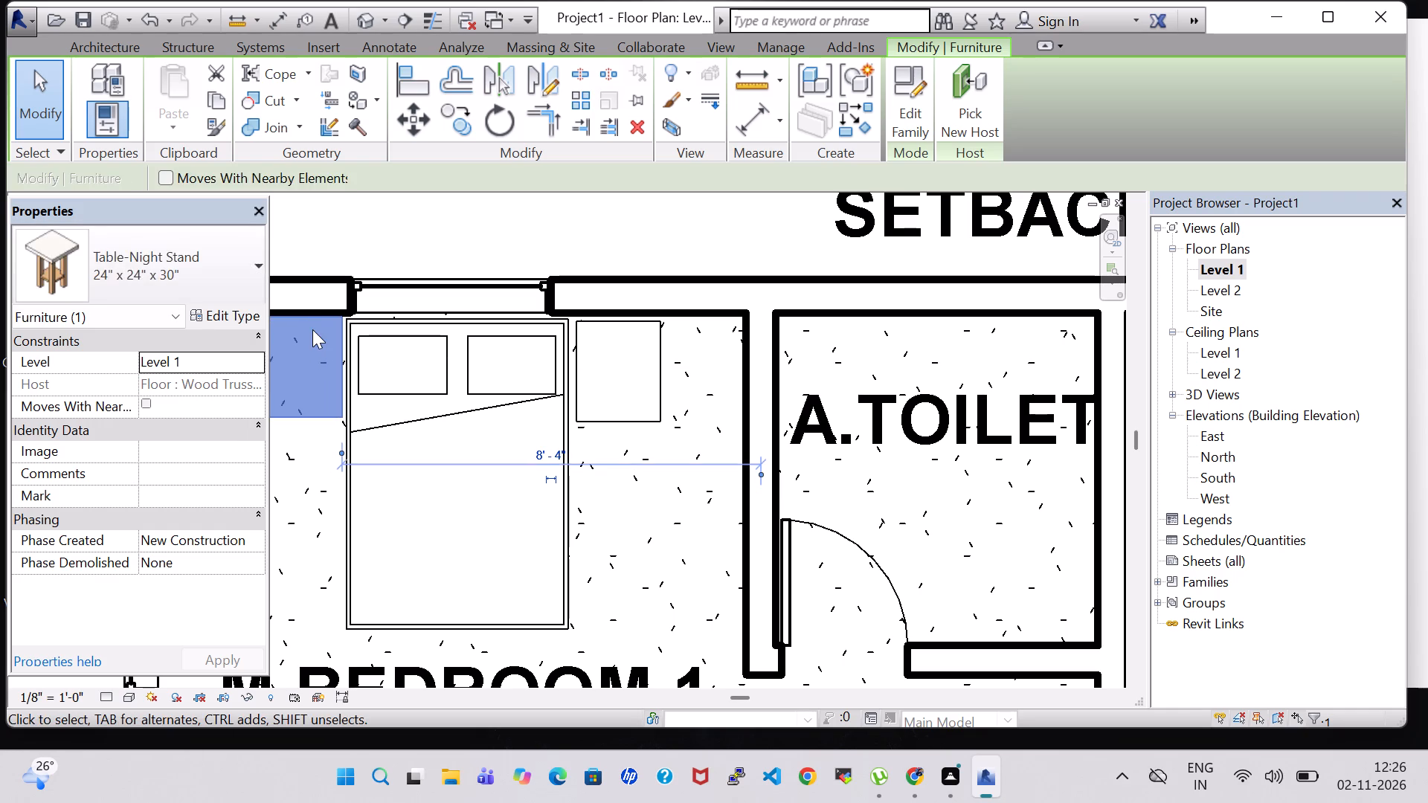
click(522, 231)
Place a Bed-Box Double 53" x 74" in the GUEST ROOM with its head against the west wall.
scroll(522, 231, down, 7)
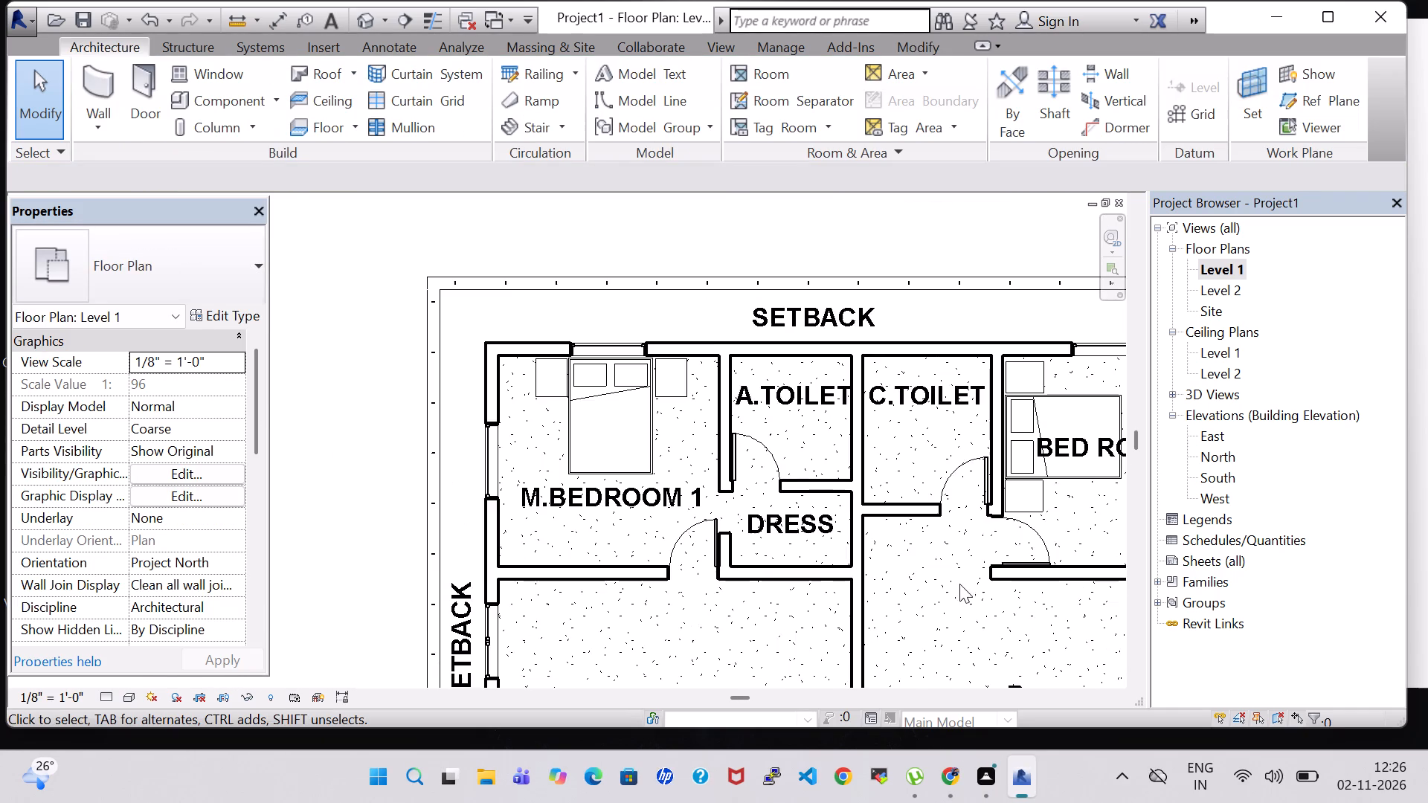
middle_drag(977, 631, 782, 315)
scroll(782, 326, down, 4)
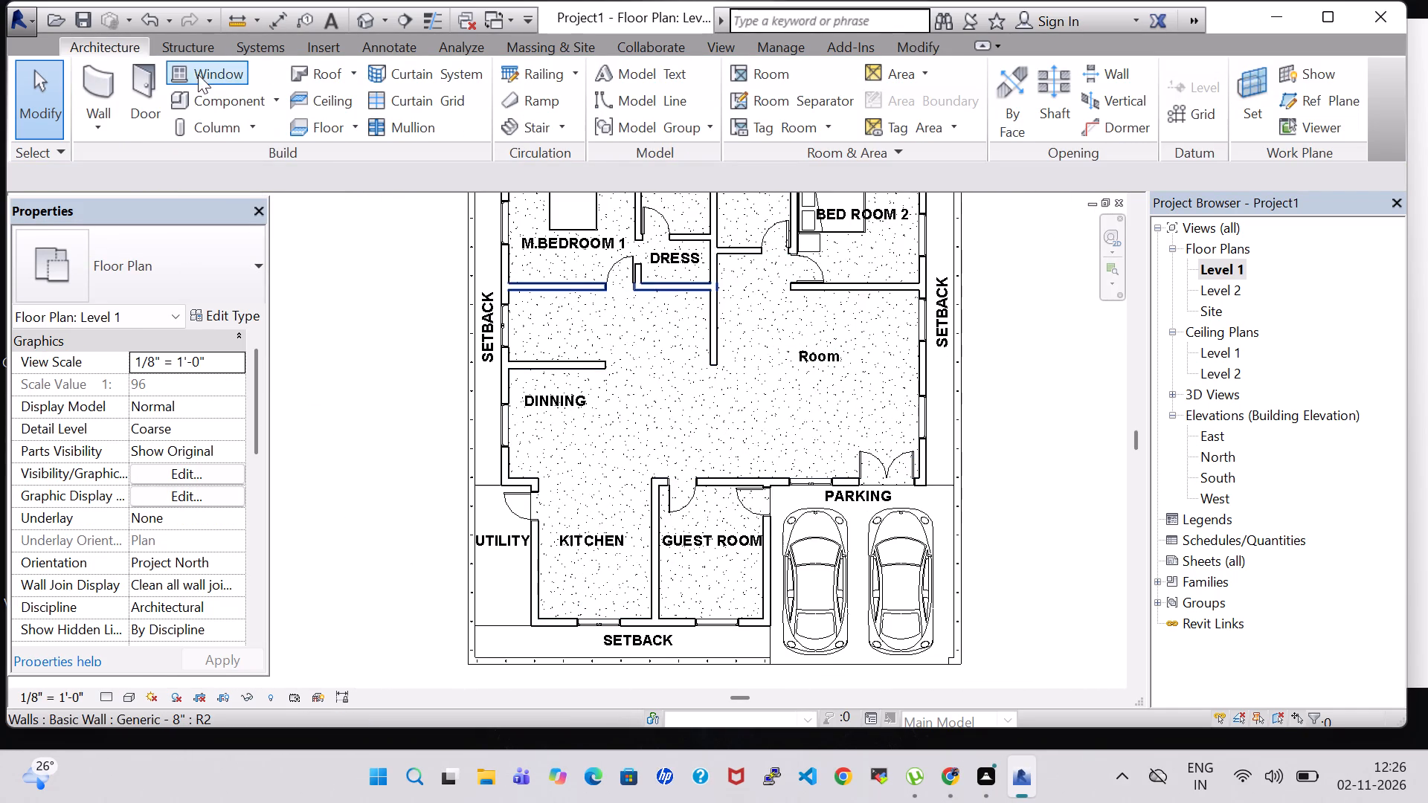
click(221, 88)
click(173, 294)
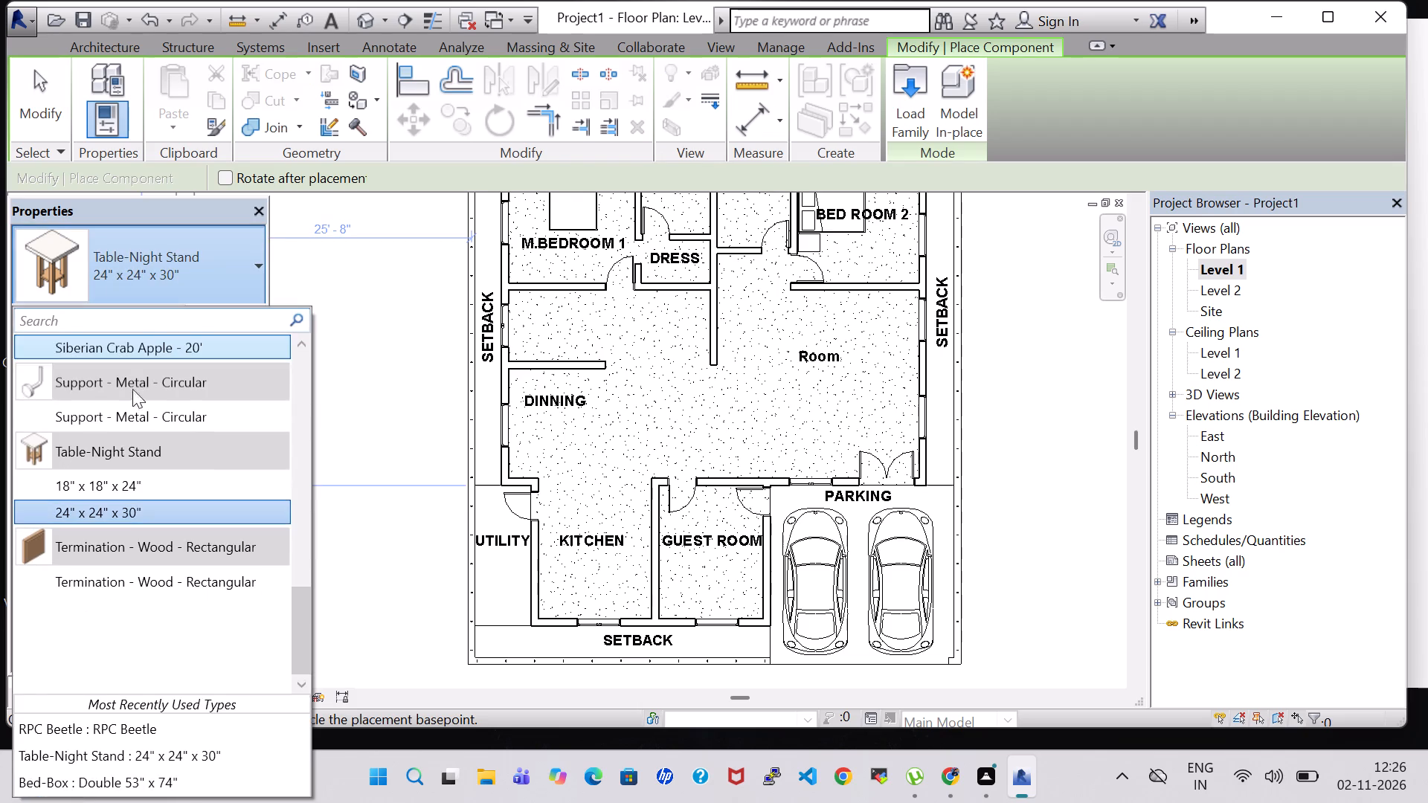
scroll(139, 509, up, 15)
scroll(144, 512, up, 8)
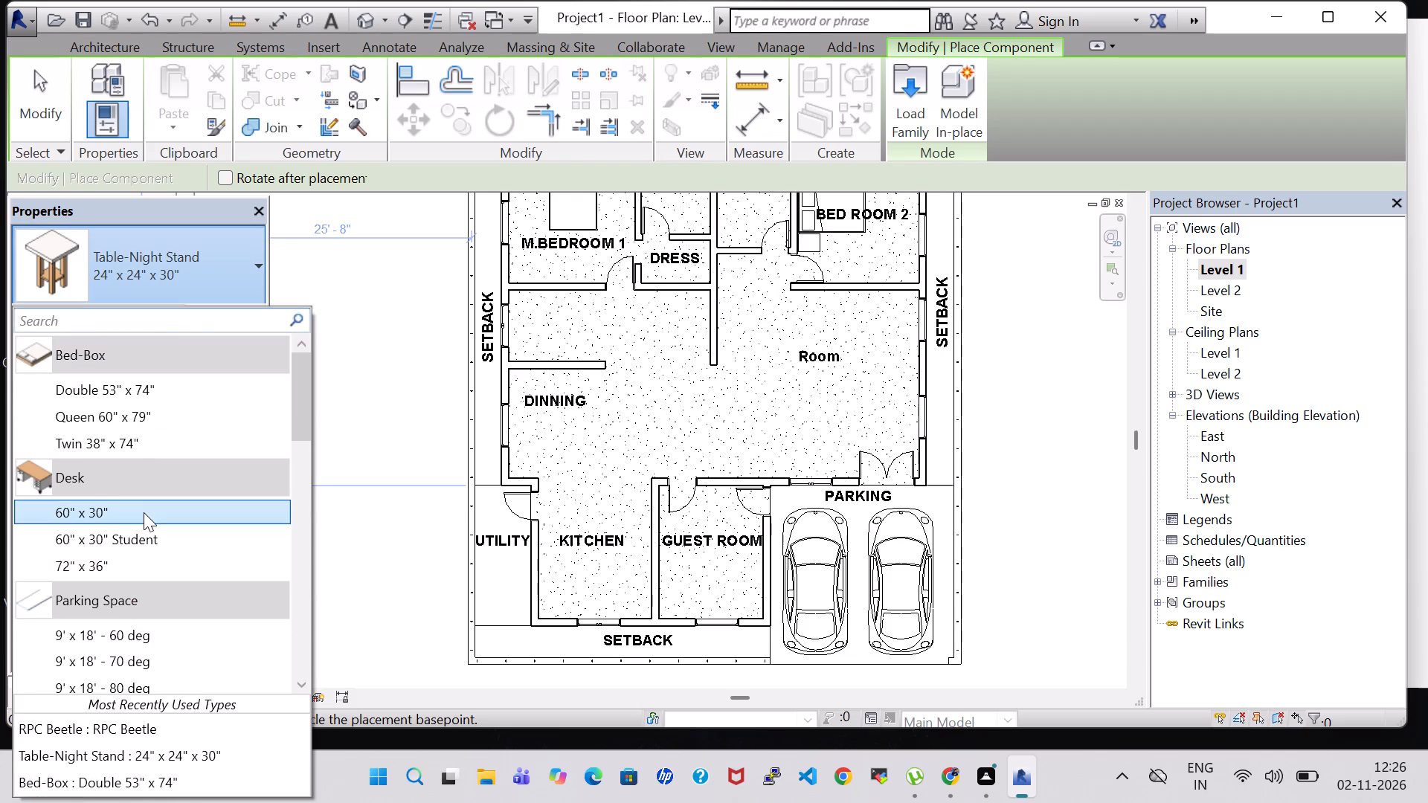
scroll(144, 512, up, 2)
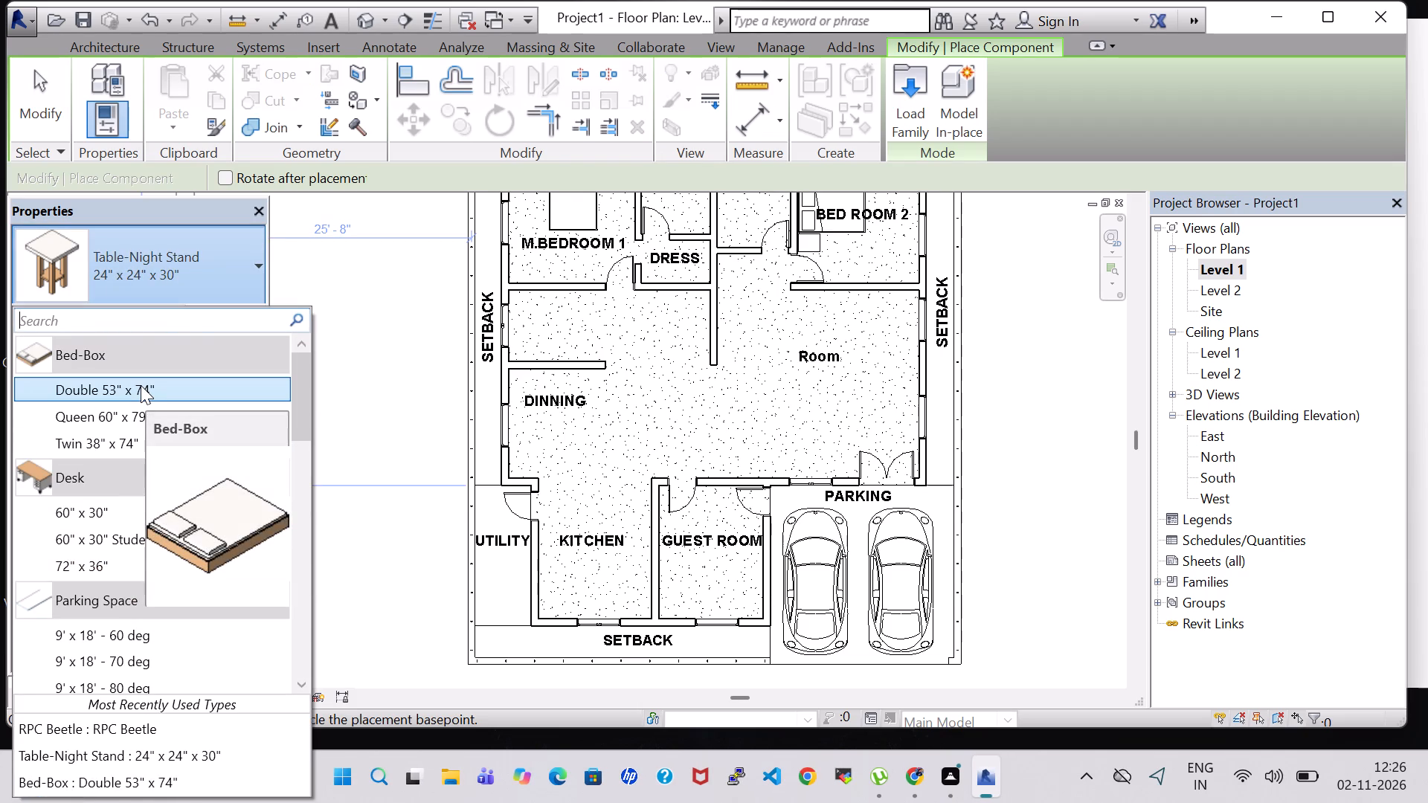
click(141, 385)
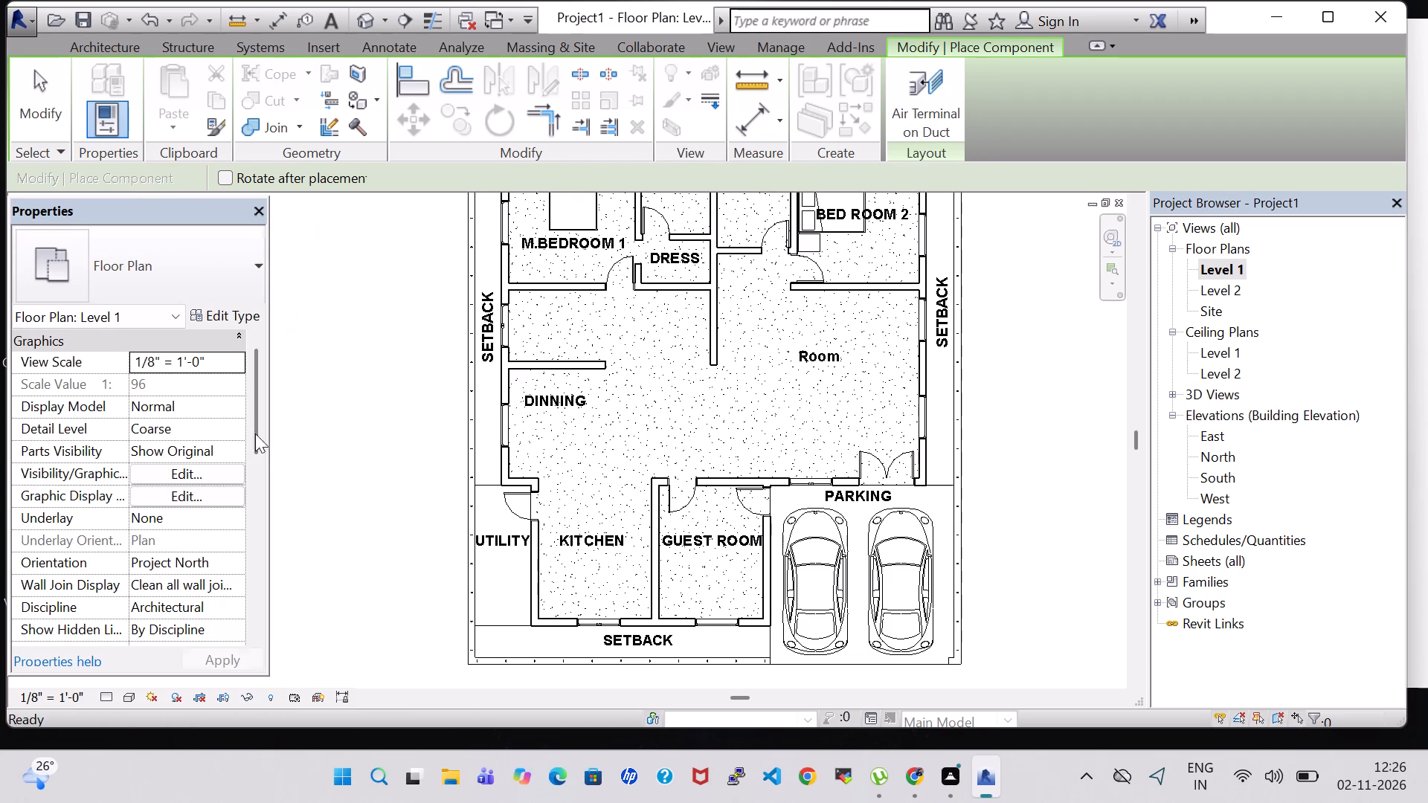
scroll(727, 569, up, 6)
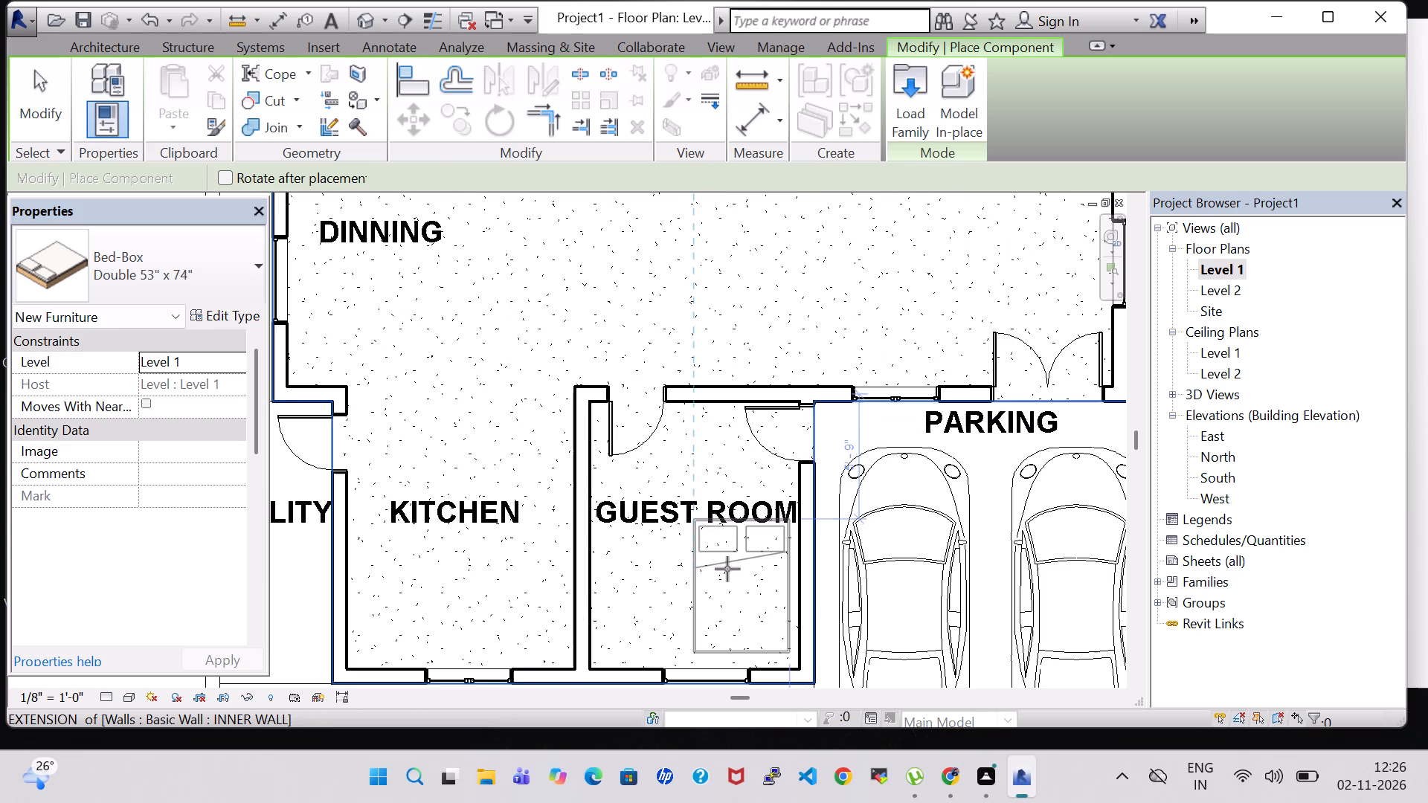
key(space)
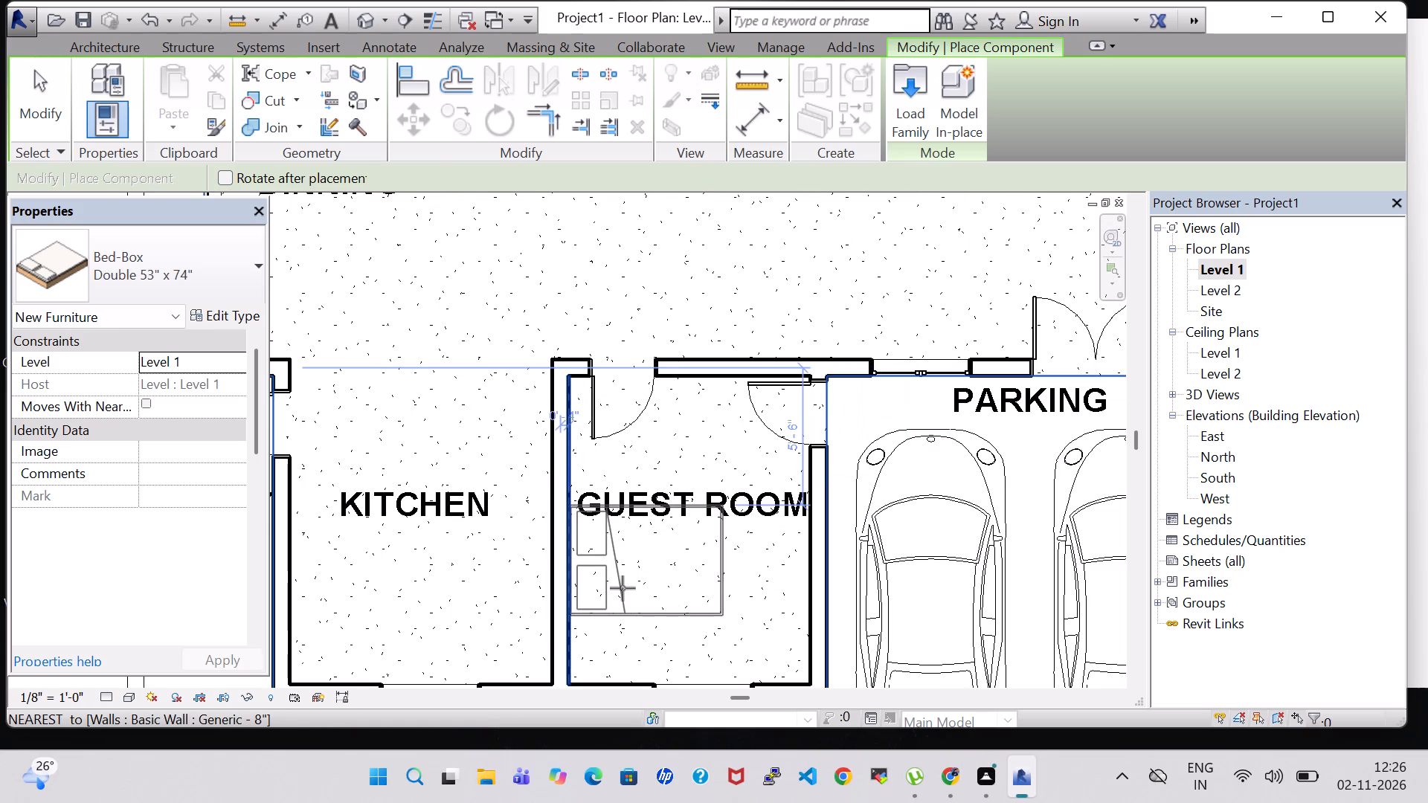
click(623, 595)
key(Escape)
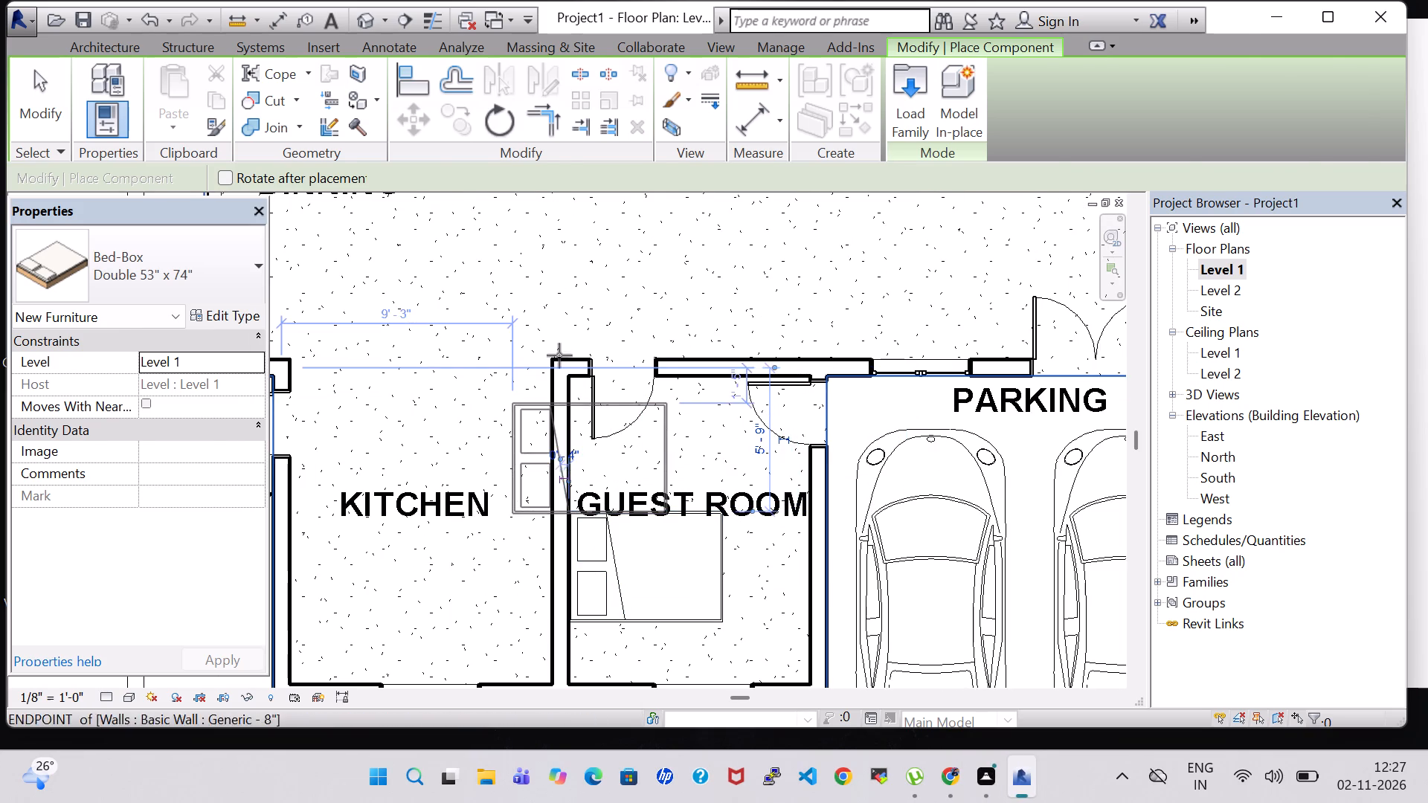
key(Escape)
key(Escape)
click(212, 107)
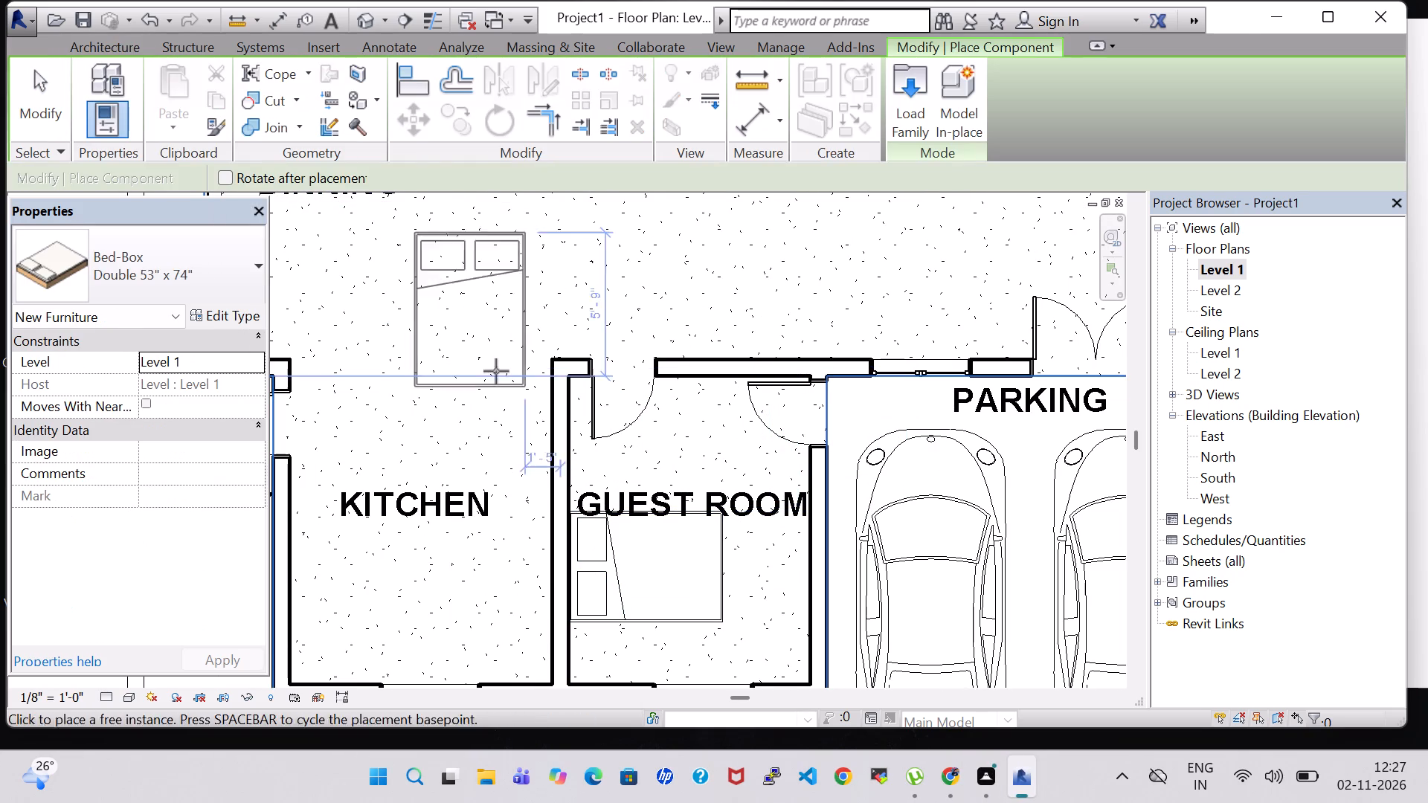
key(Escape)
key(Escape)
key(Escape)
Place a Table-Night Stand 18" x 18" x 24" on the south side of the GUEST ROOM bed, near the west wall.
click(216, 94)
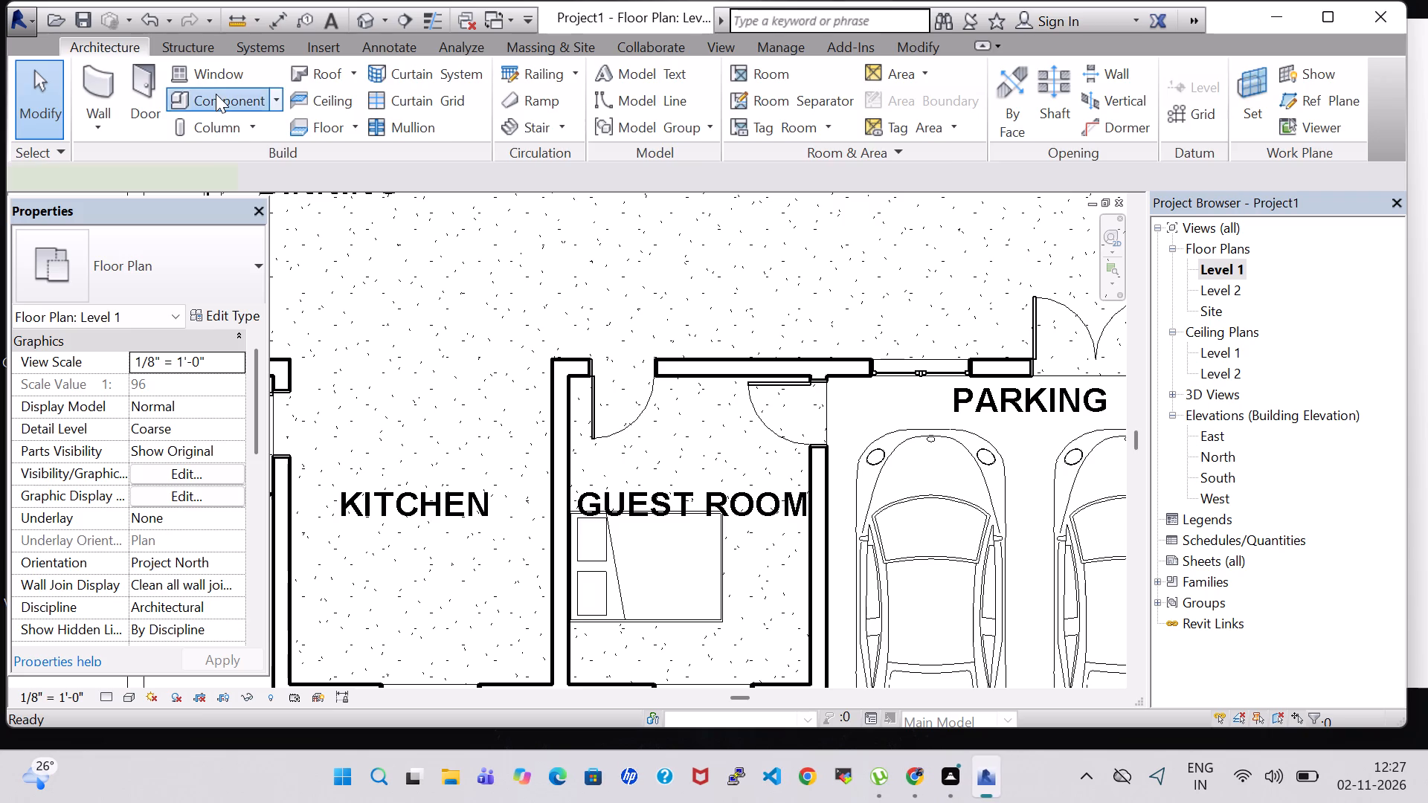
click(899, 112)
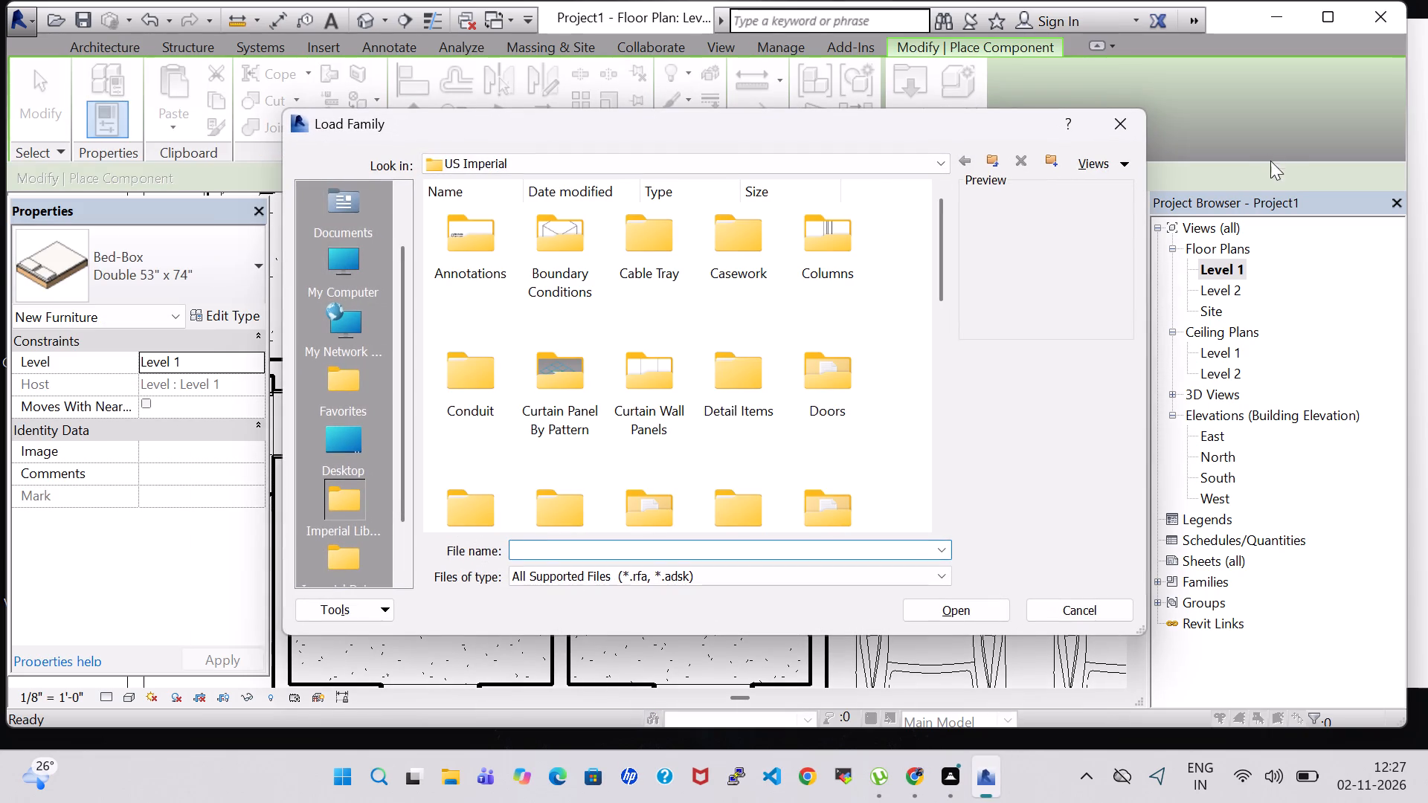
click(1119, 112)
click(224, 252)
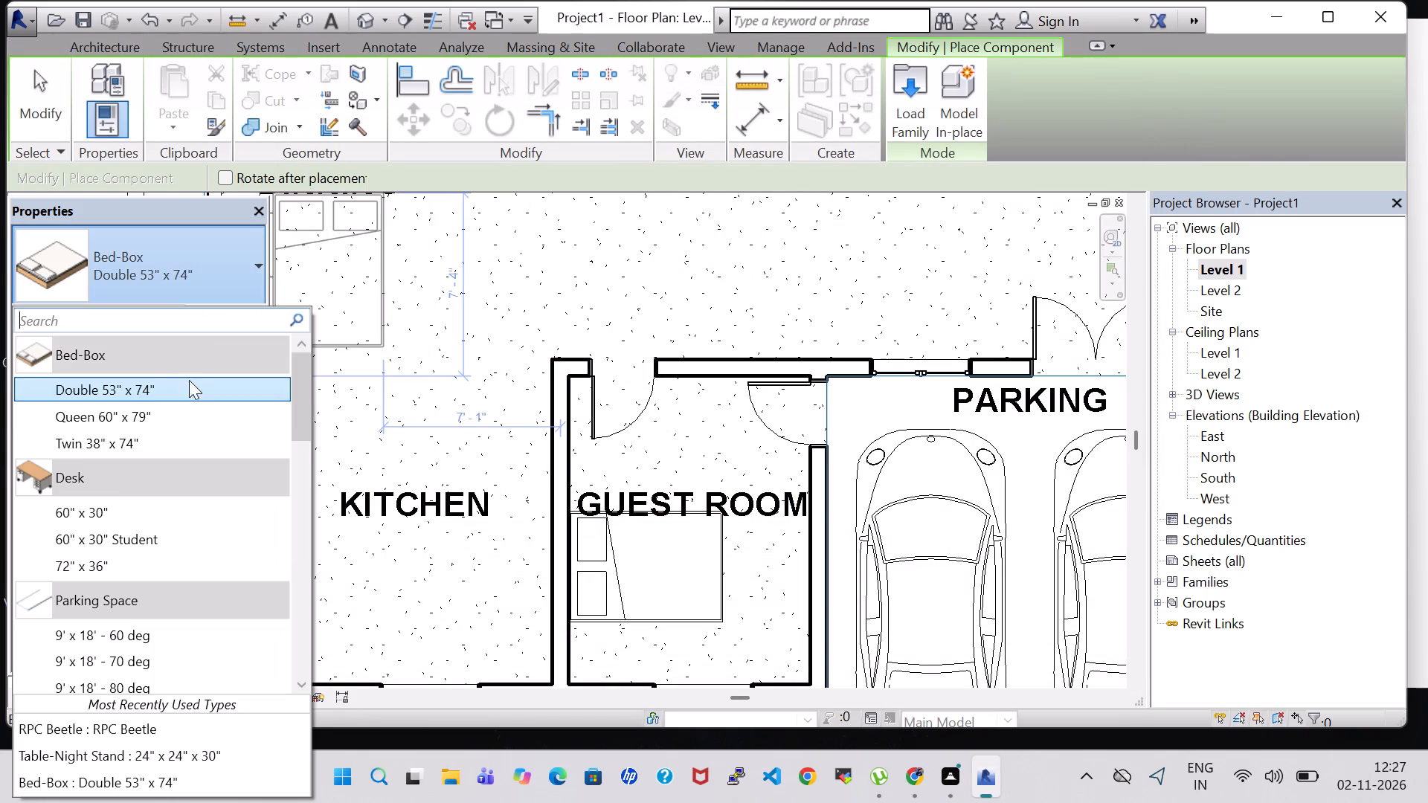
scroll(139, 520, down, 20)
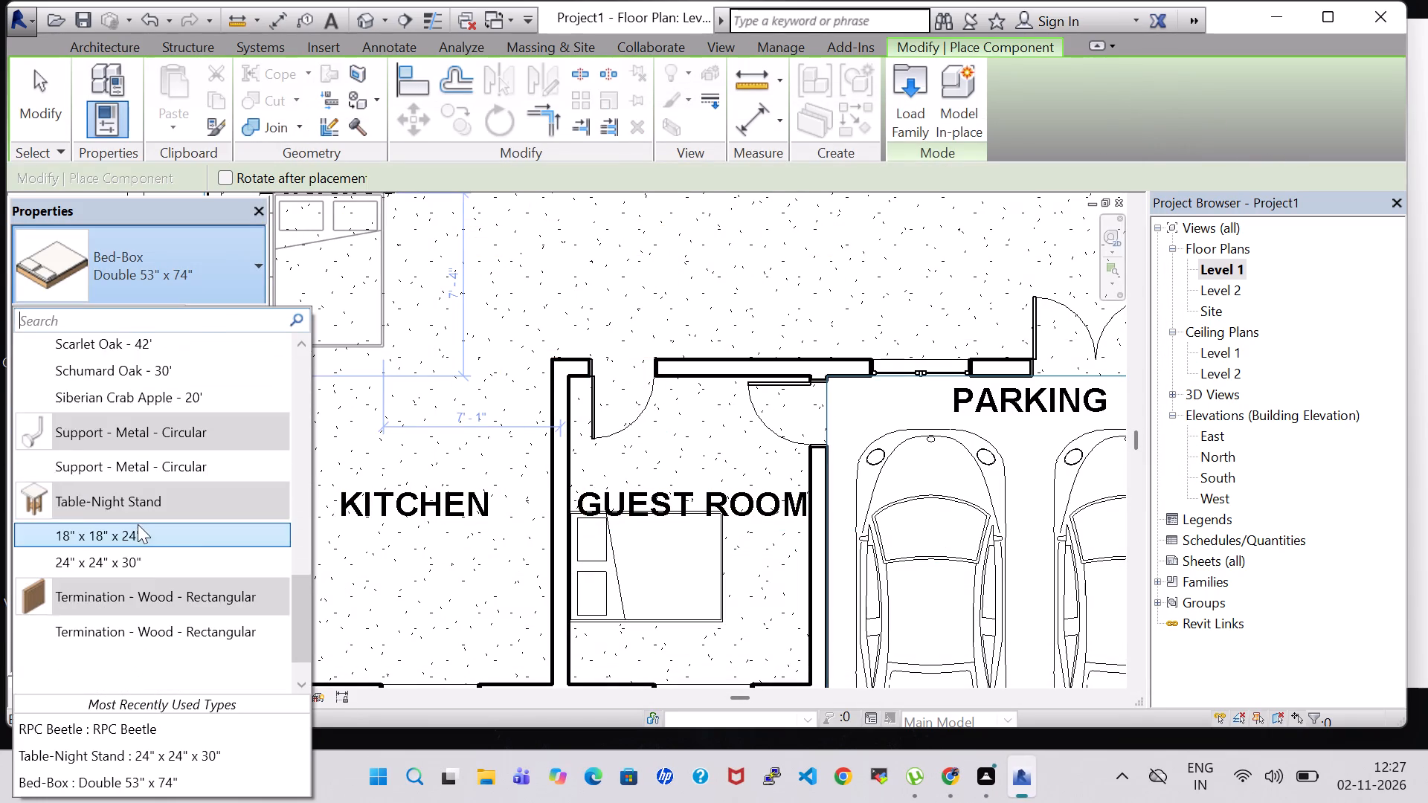
click(137, 474)
scroll(584, 535, up, 6)
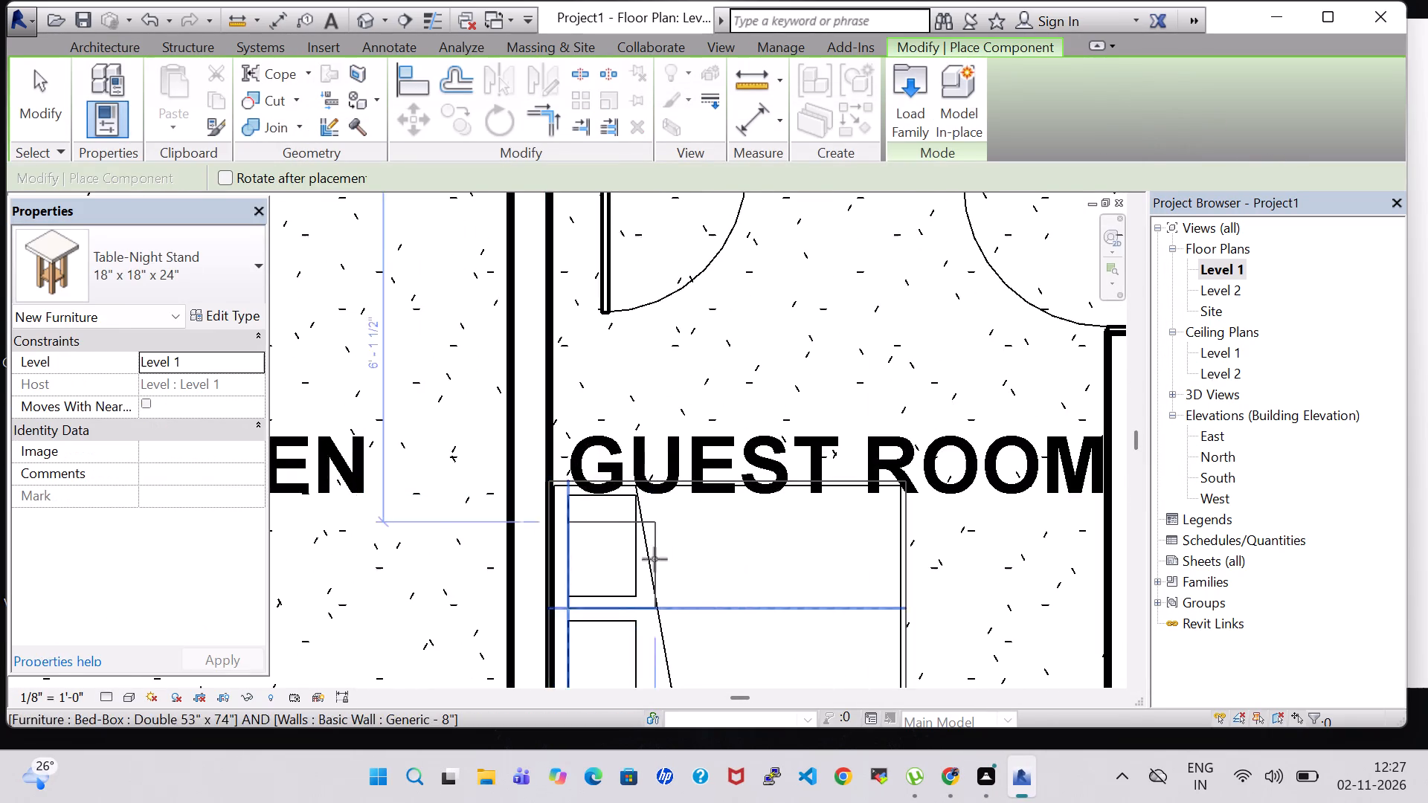
middle_drag(704, 540, 746, 332)
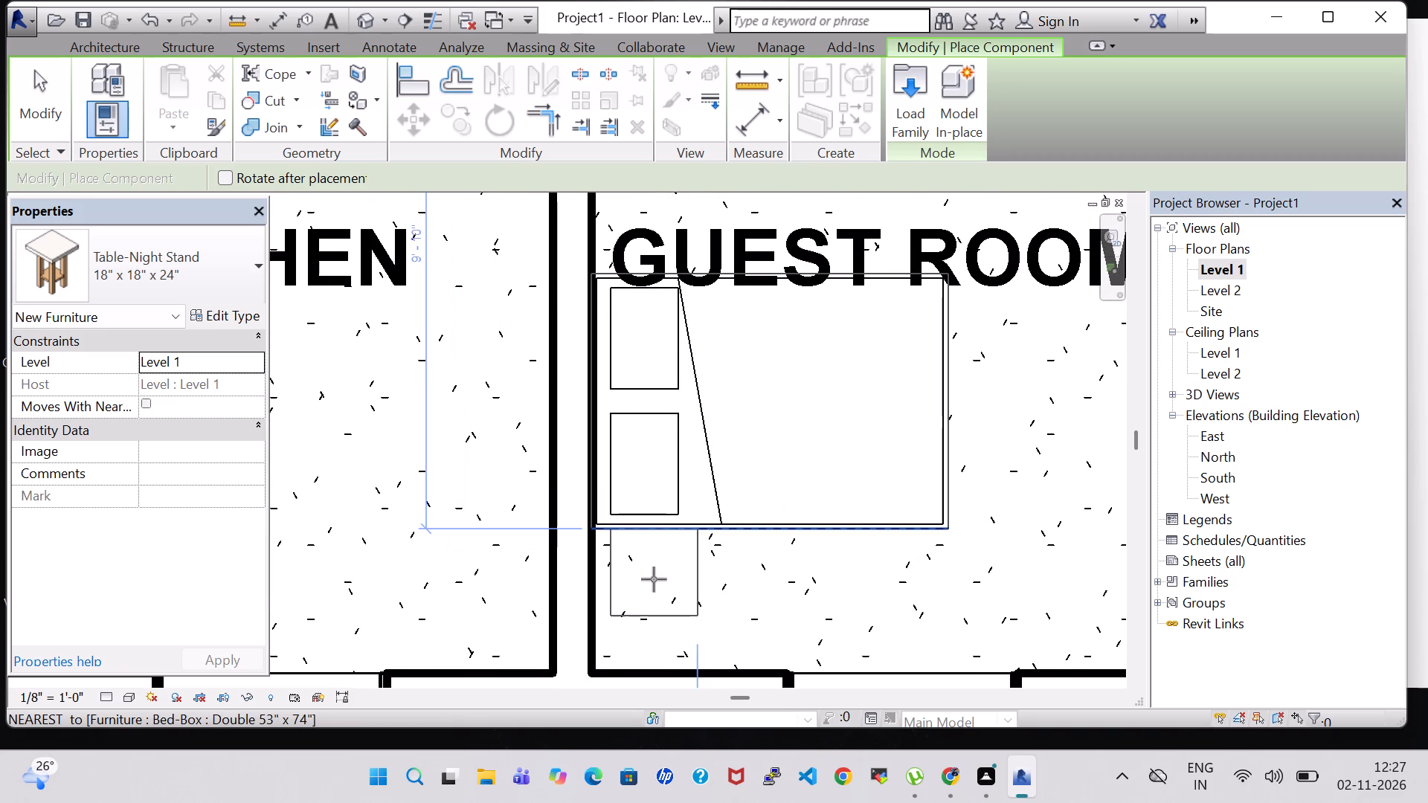
click(647, 581)
Place a second 18" x 18" x 24" night stand on the north side of the GUEST ROOM bed, near the west wall.
middle_drag(757, 411, 760, 433)
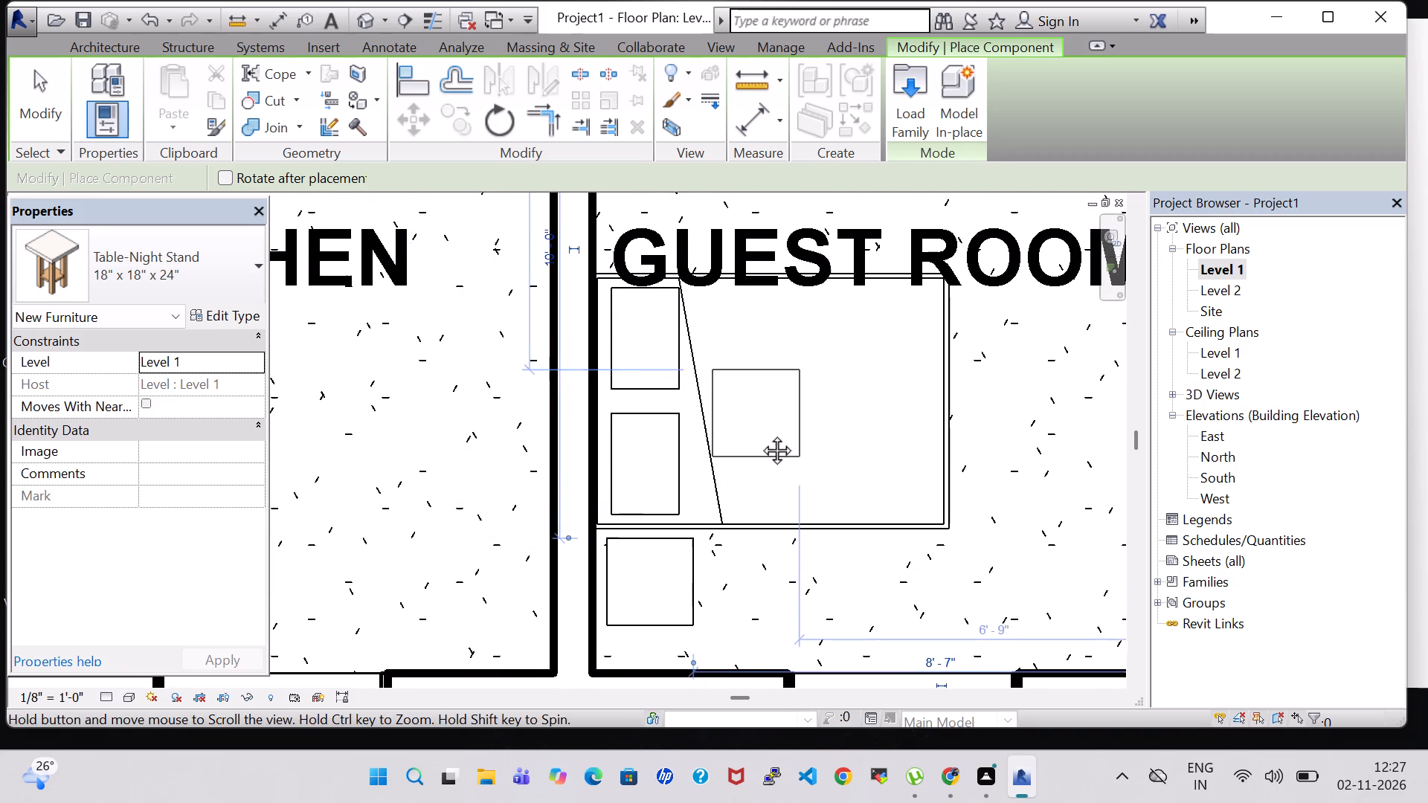
middle_drag(760, 433, 735, 588)
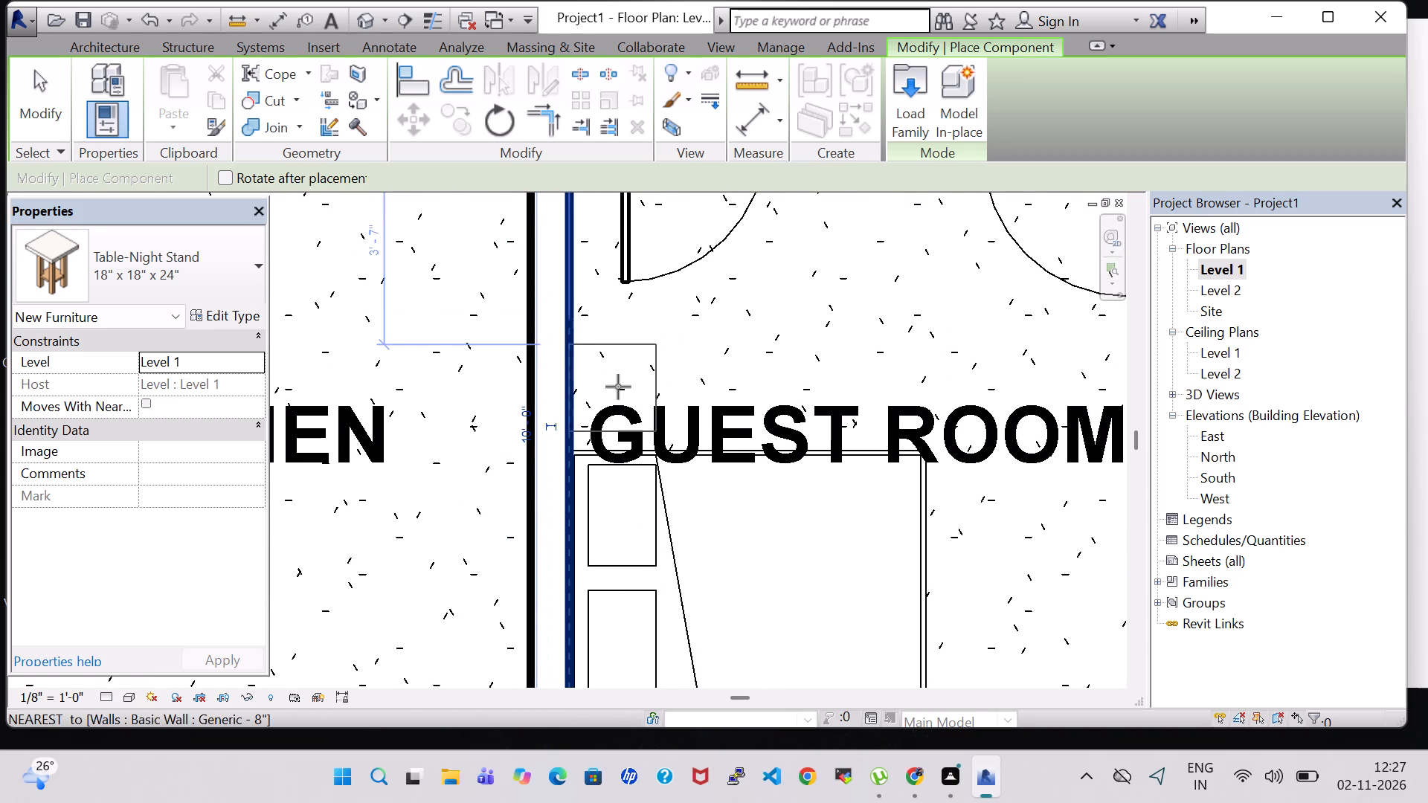
click(627, 392)
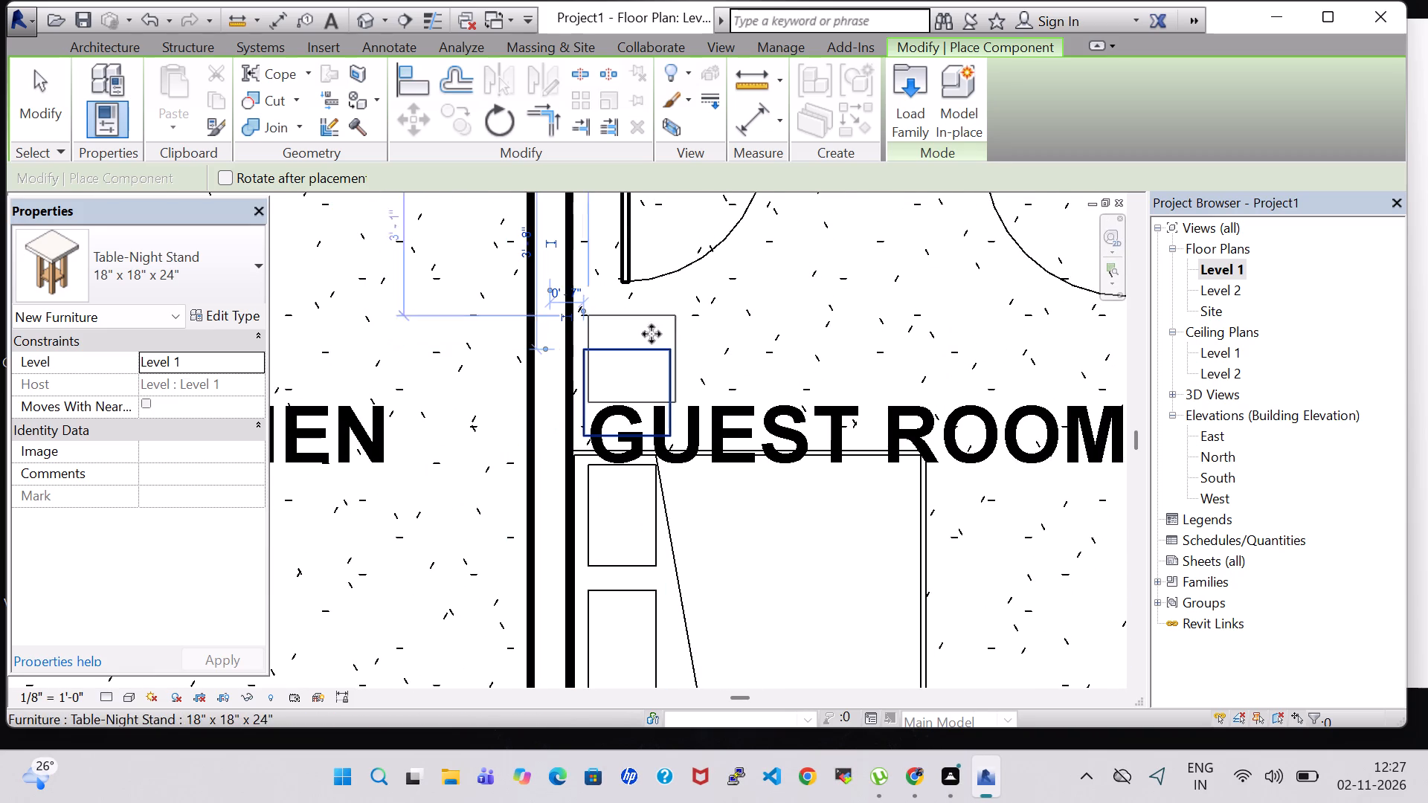
key(Escape)
key(Escape)
Nudge the north night stand in the GUEST ROOM slightly west and south so it sits close to the bed.
click(657, 354)
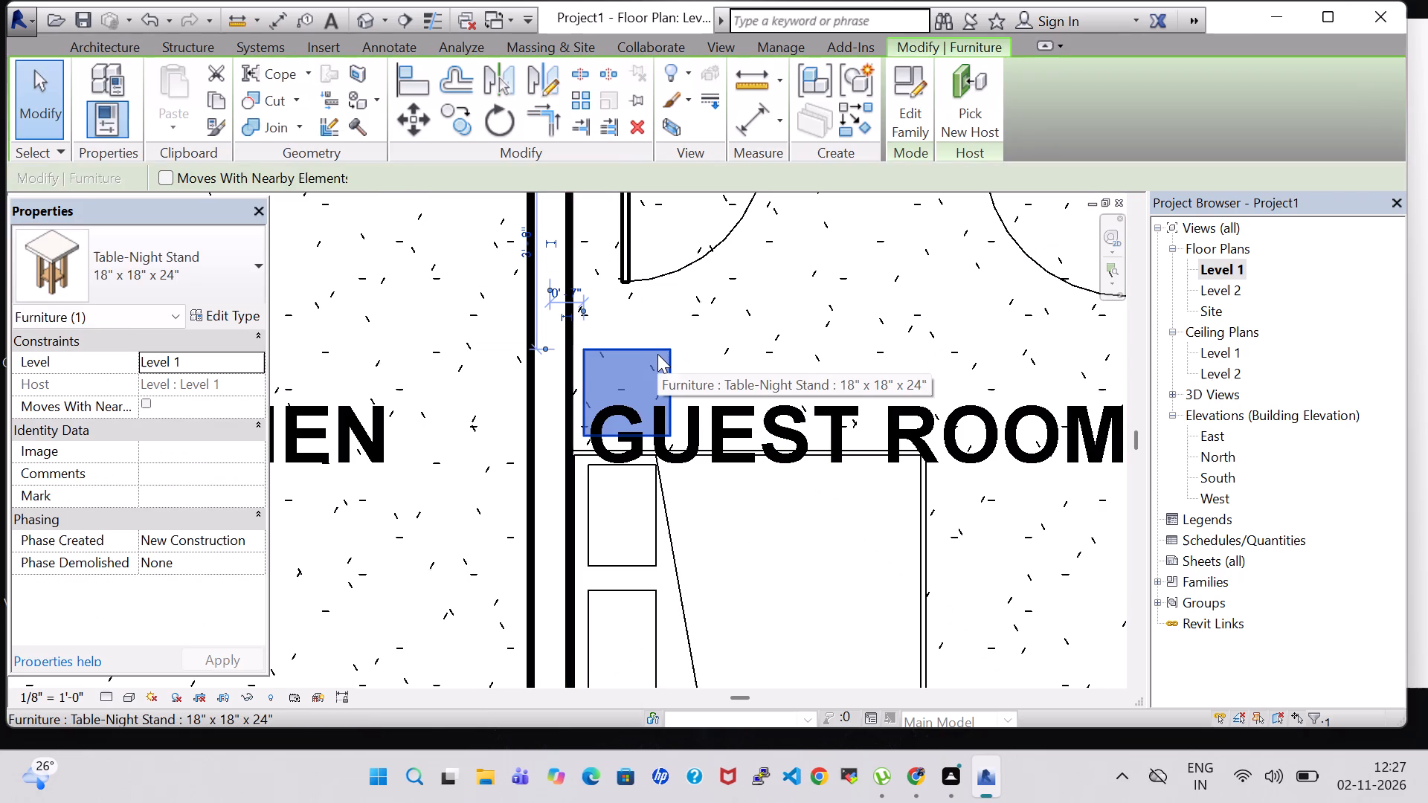
key(Down)
key(Left)
key(Up)
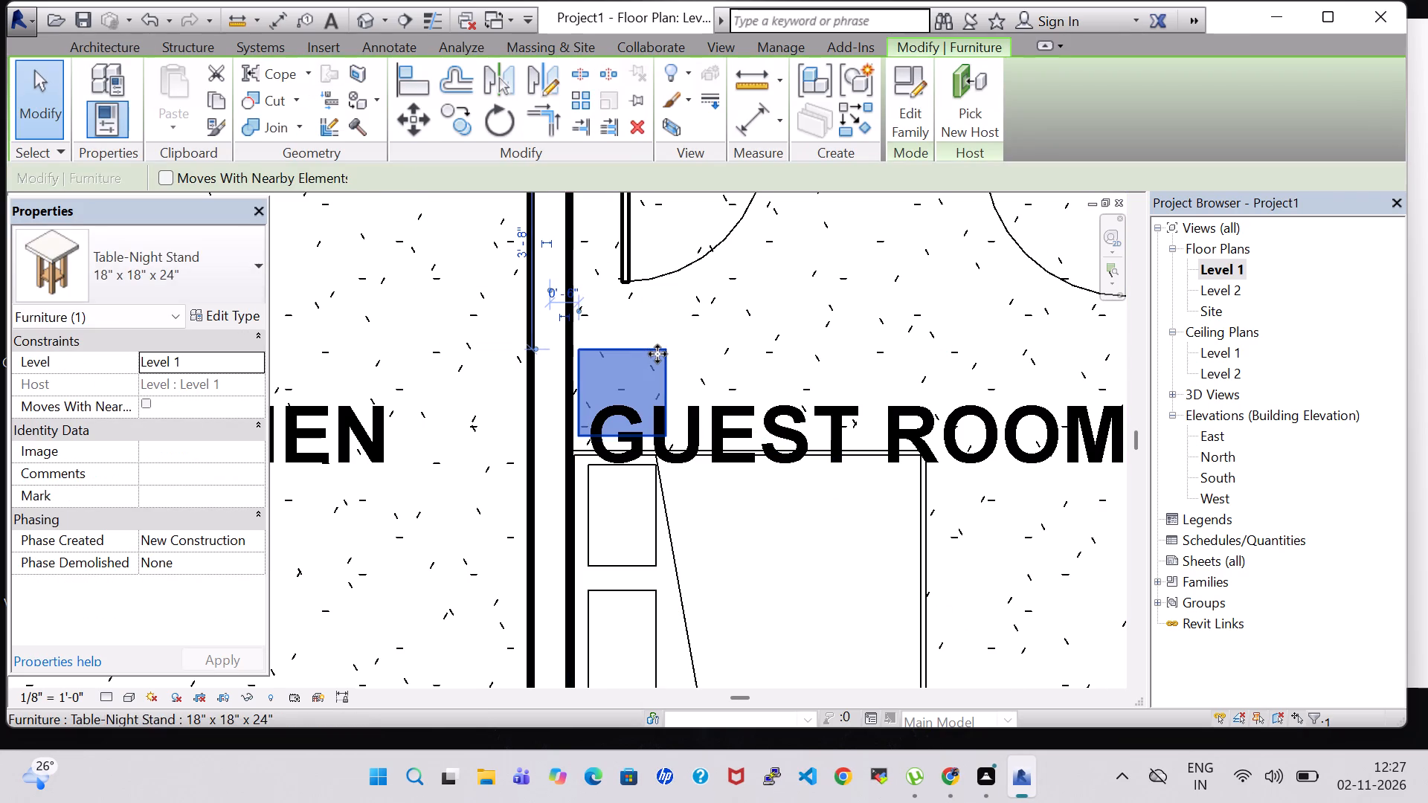
key(Down)
key(Down)
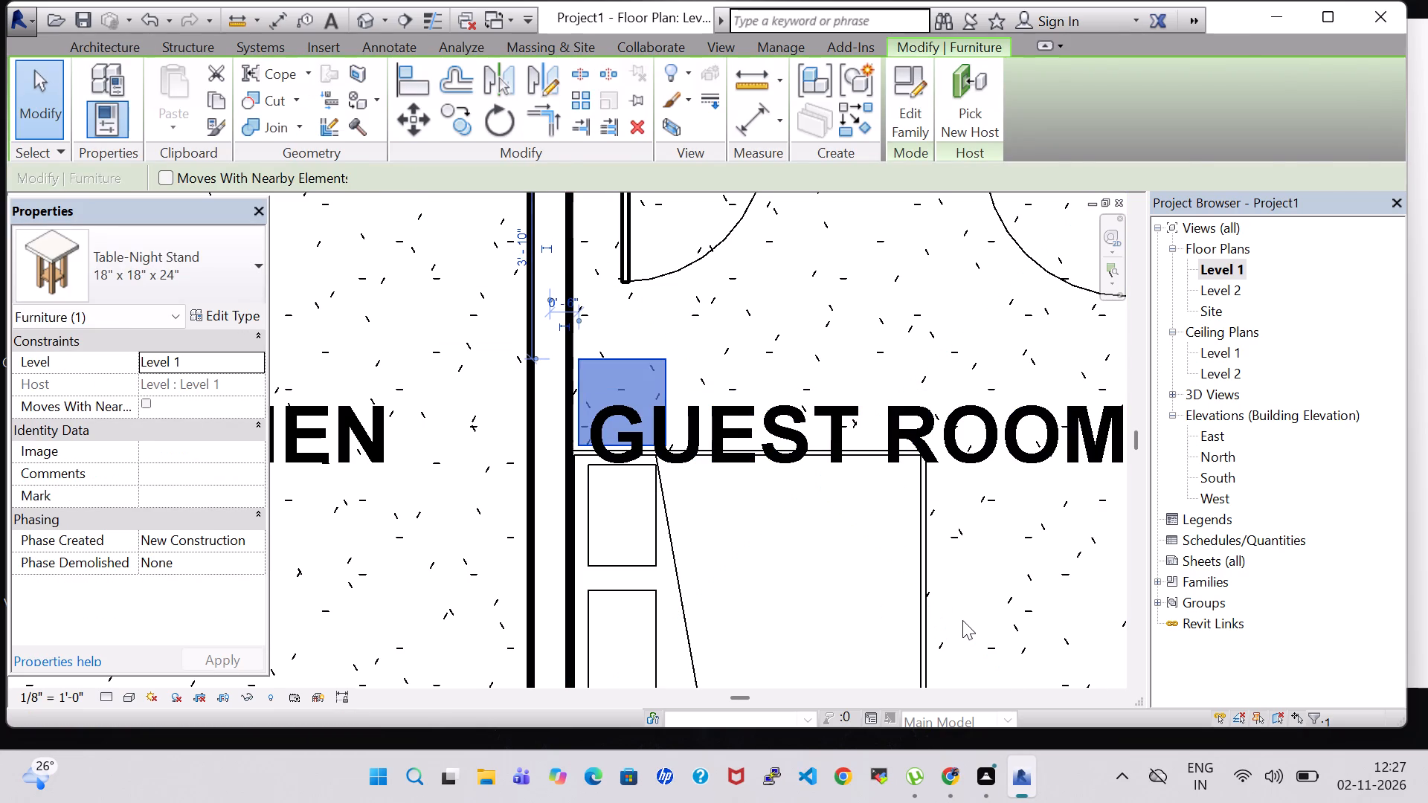
click(962, 620)
Nudge the south night stand in the GUEST ROOM slightly north toward the bed and west toward the wall.
middle_drag(962, 620, 892, 266)
click(562, 361)
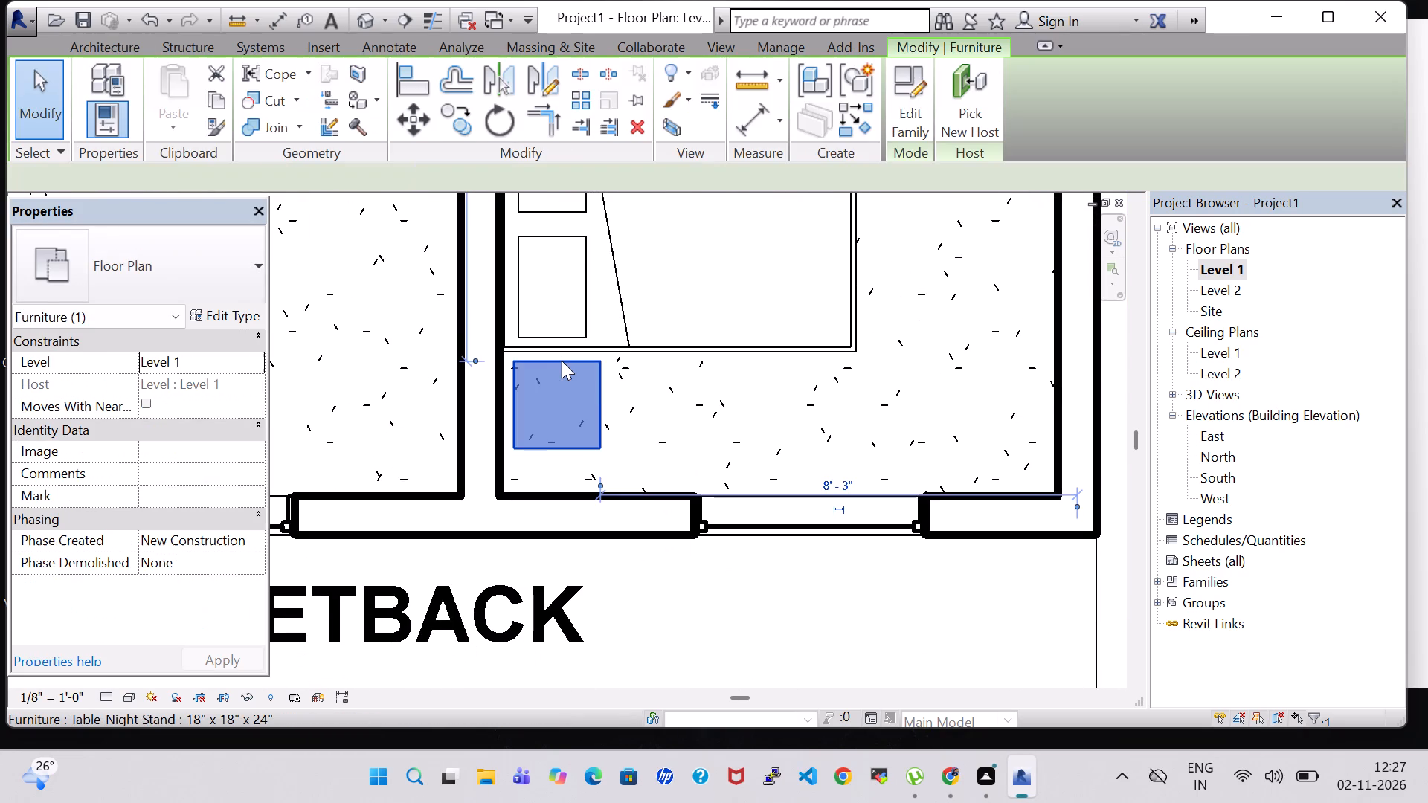
key(Up)
key(Left)
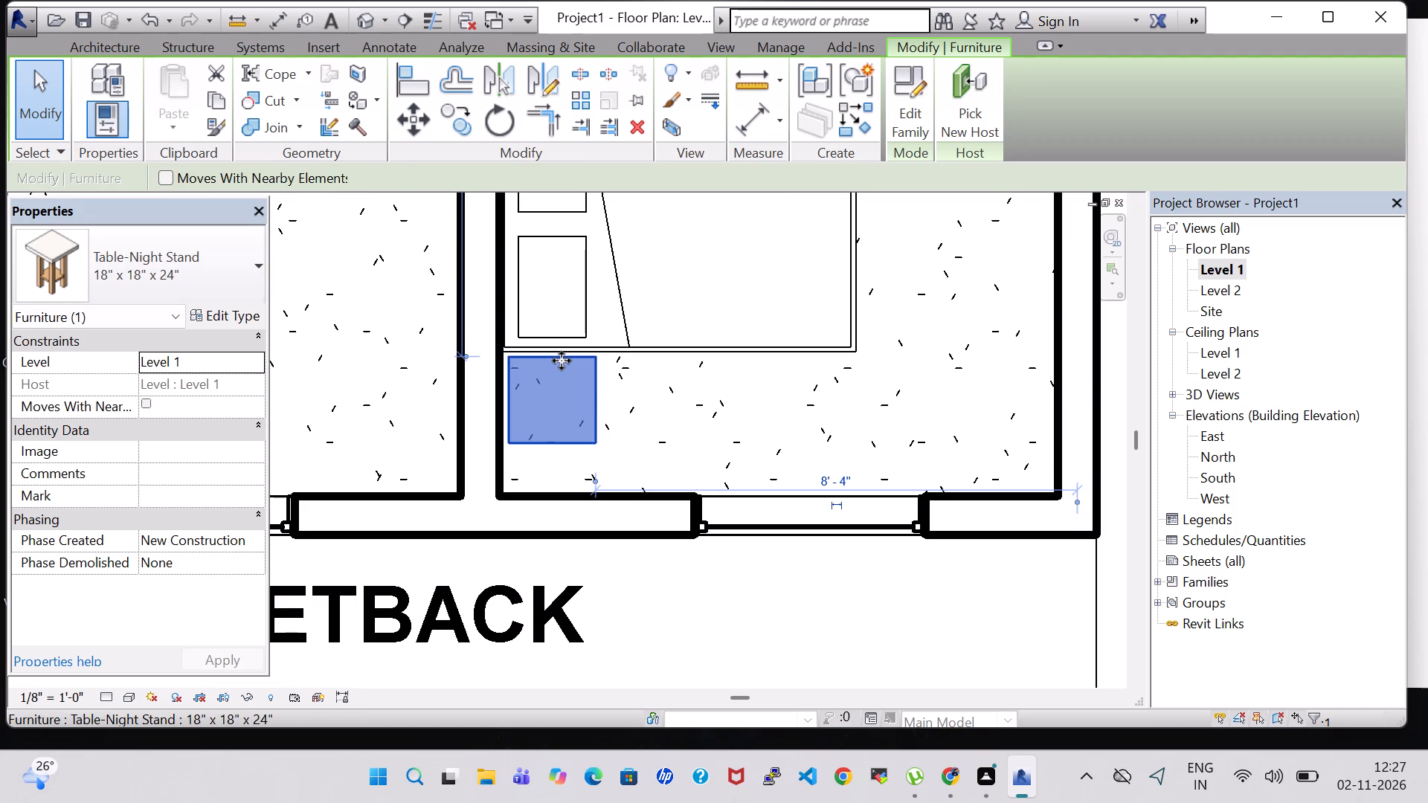
click(805, 665)
Look over the whole Level 1 plan to review the furnished rooms.
scroll(829, 532, down, 4)
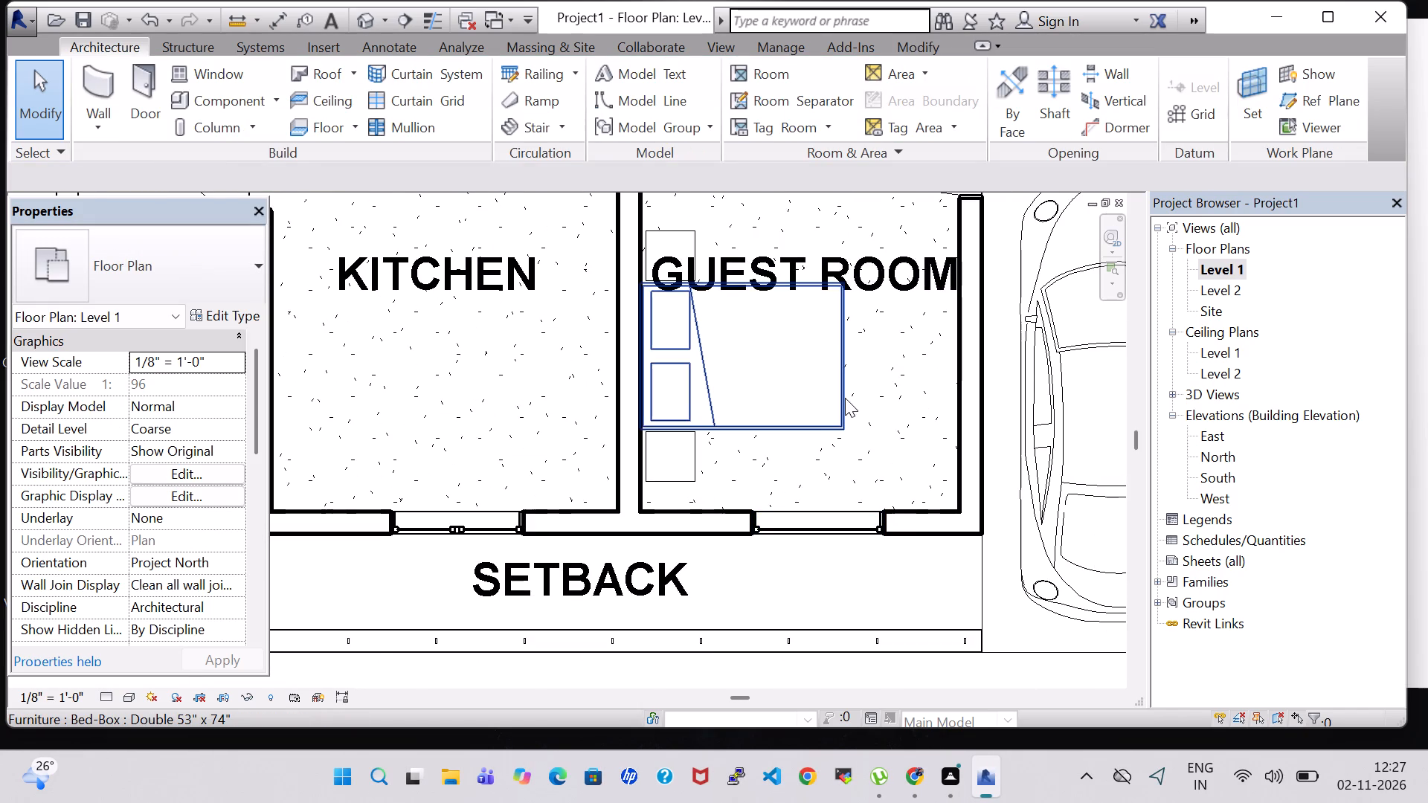
scroll(845, 373, down, 3)
middle_drag(857, 349, 770, 428)
scroll(770, 428, down, 1)
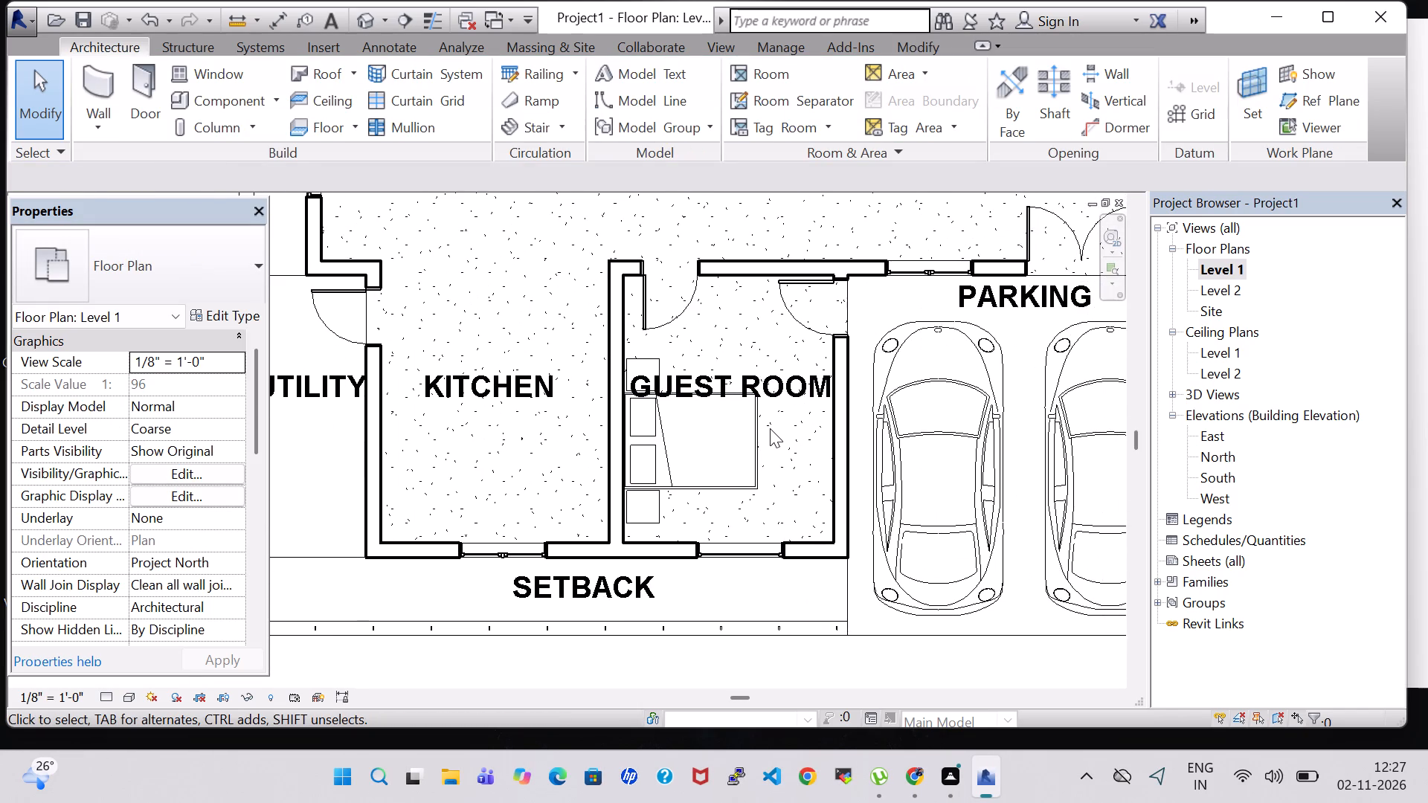
scroll(770, 428, down, 1)
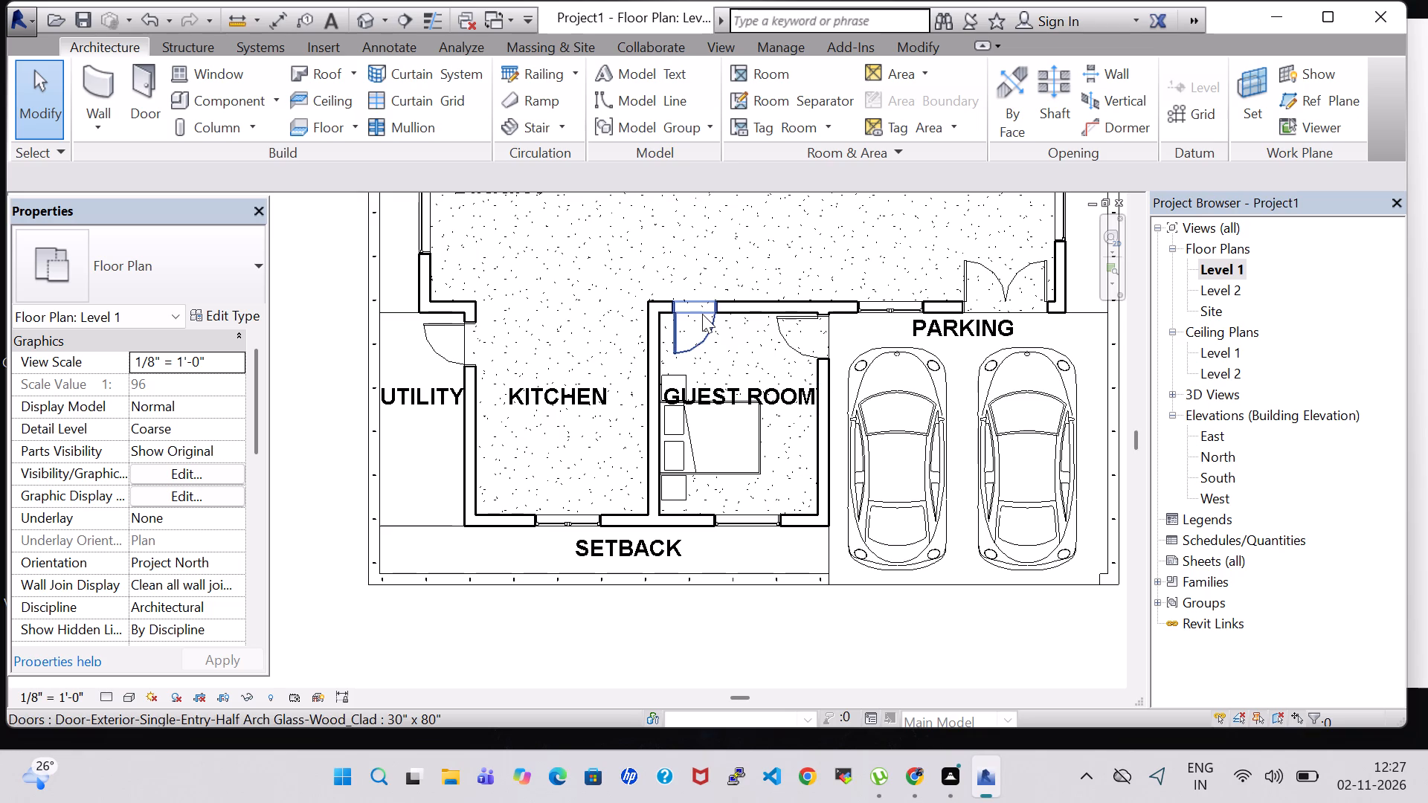
scroll(702, 314, down, 4)
middle_drag(1036, 322, 979, 431)
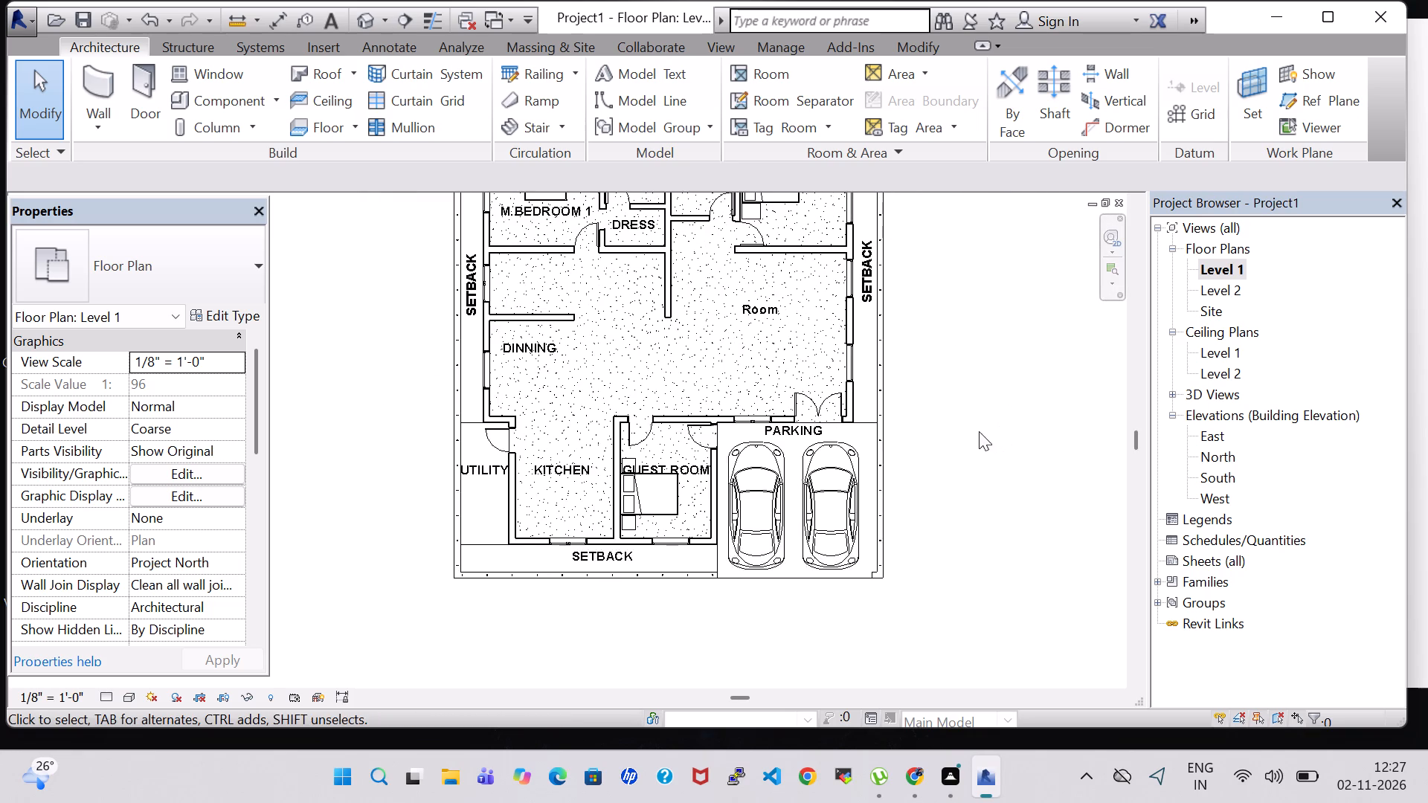
scroll(932, 384, down, 1)
middle_drag(991, 280, 957, 401)
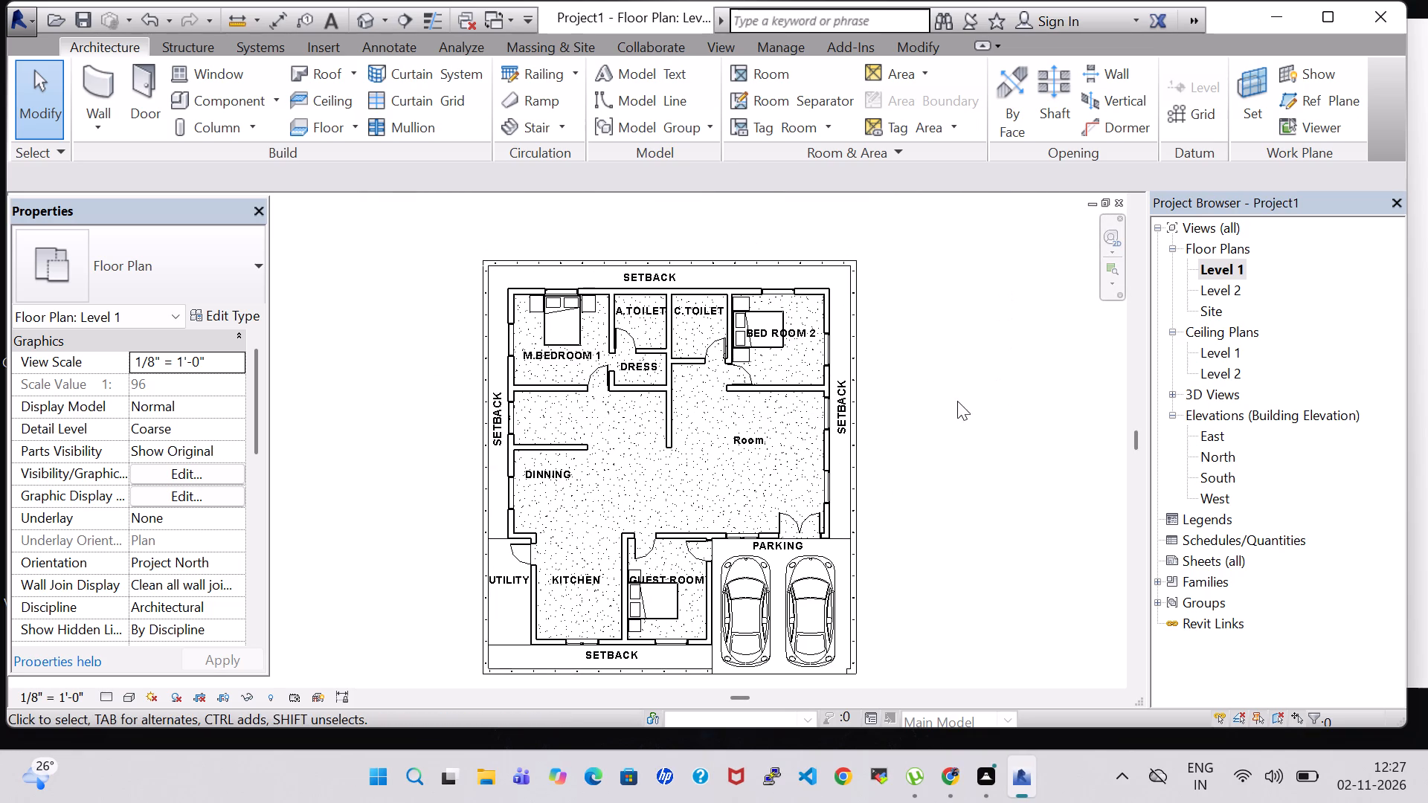
Load the Chair-Corbu.0001 family from the Seating folder of the Furniture library for use in M.BEDROOM 1.
scroll(532, 259, up, 9)
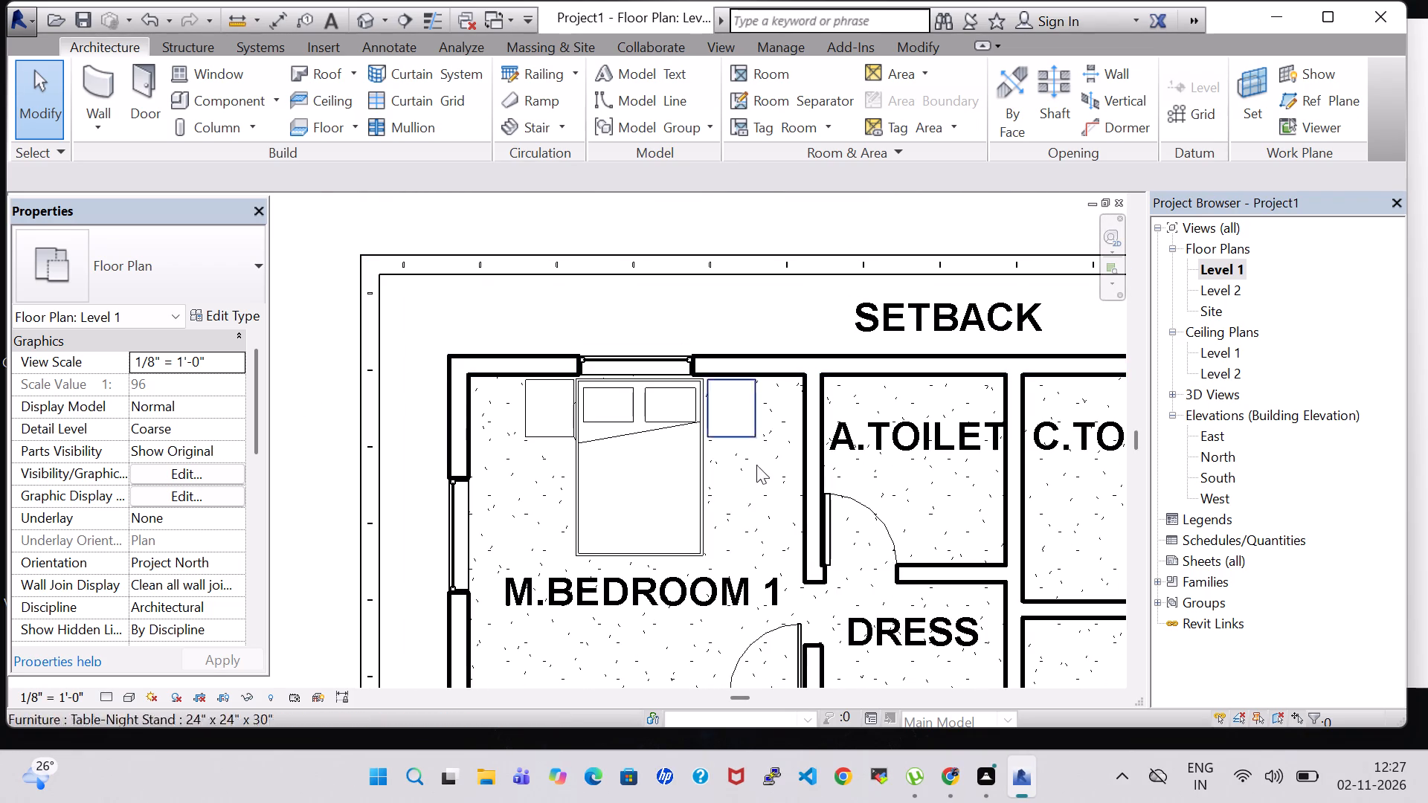
middle_drag(730, 533, 680, 425)
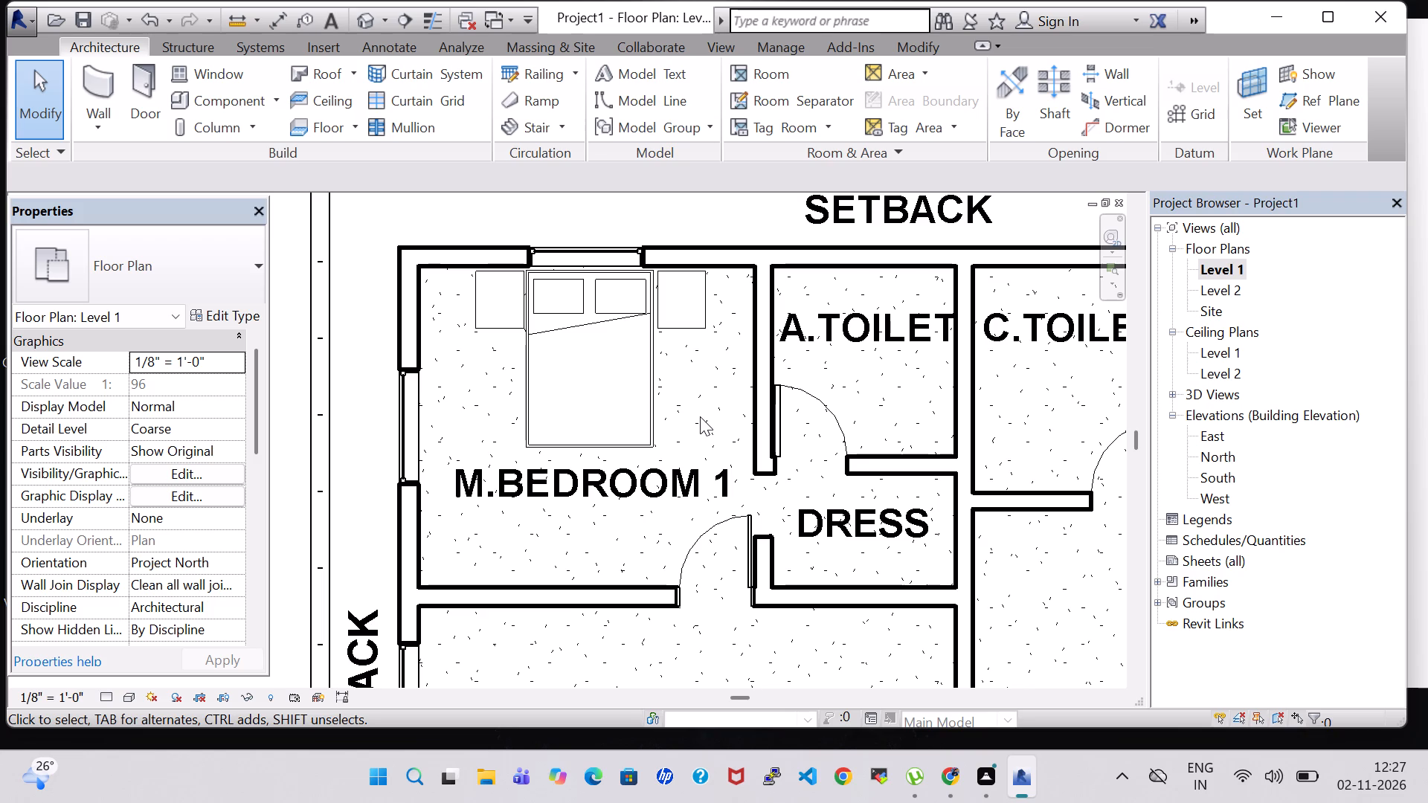
click(189, 97)
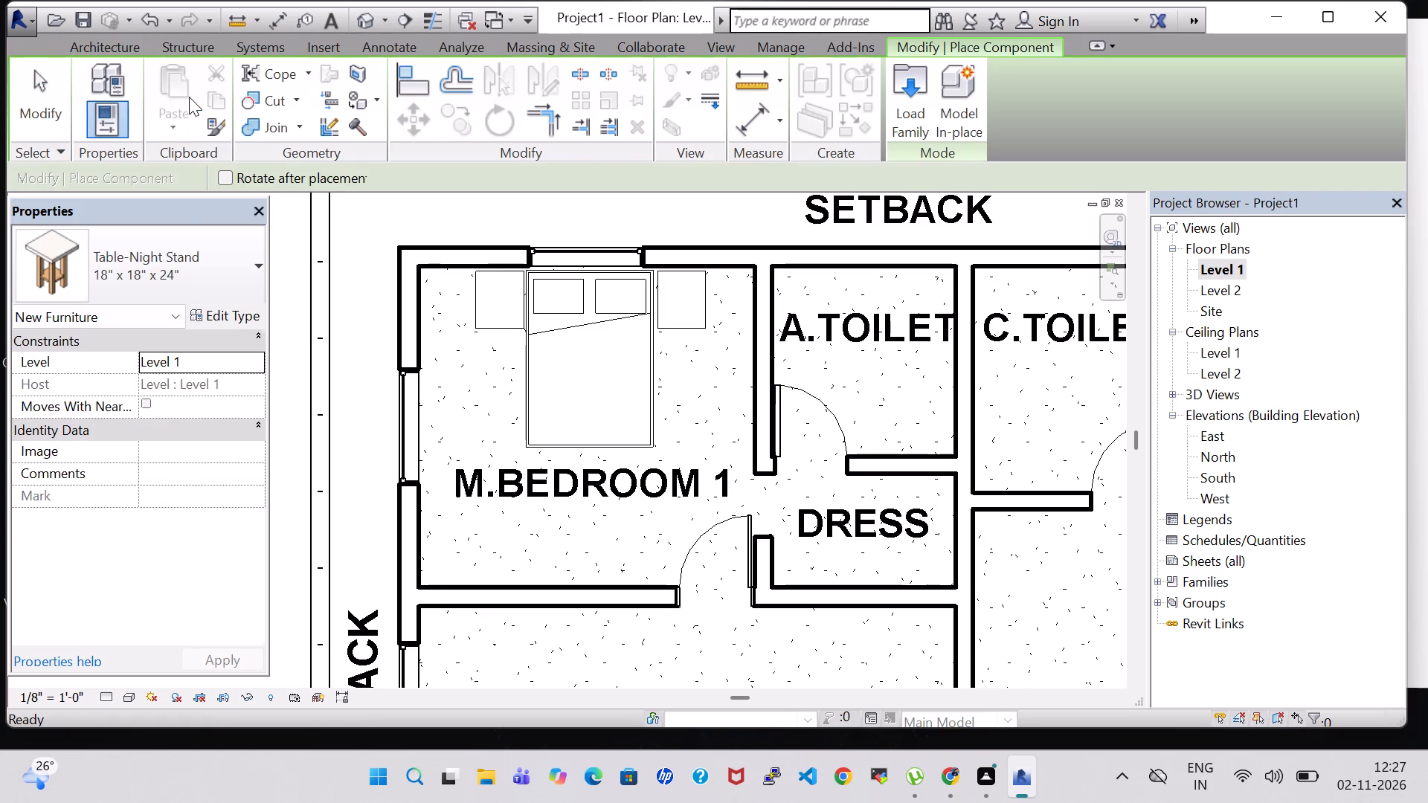
click(892, 97)
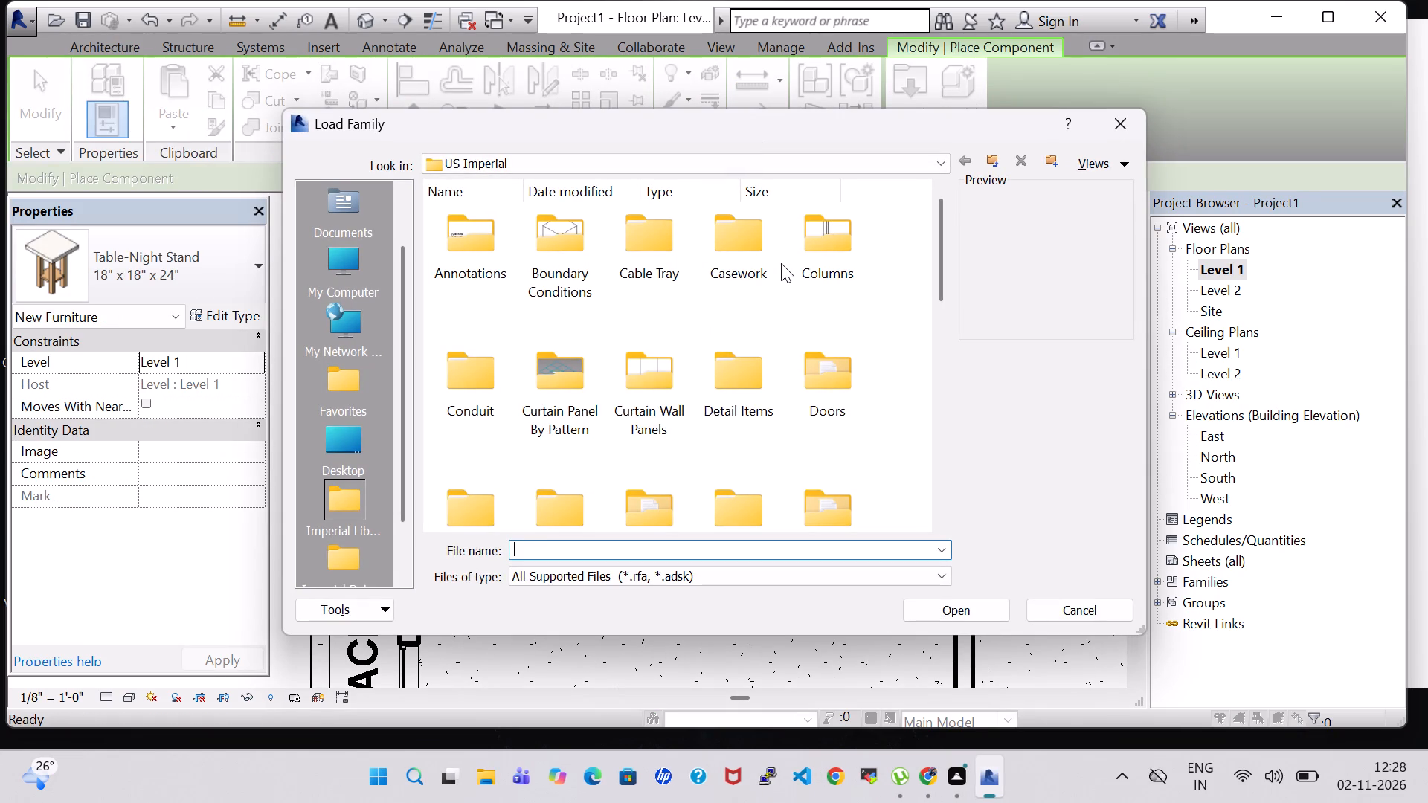
scroll(753, 288, down, 1)
double_click(834, 310)
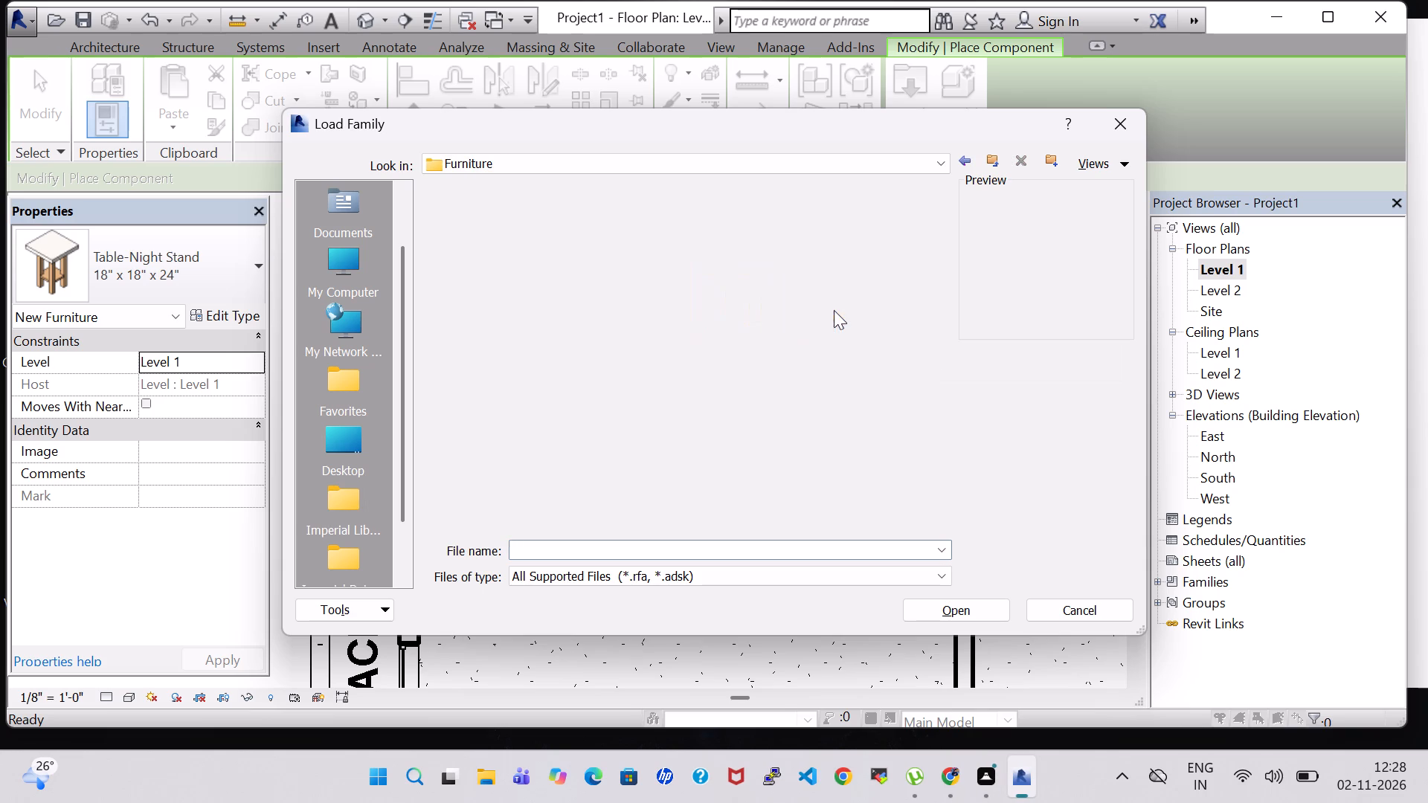
double_click(544, 235)
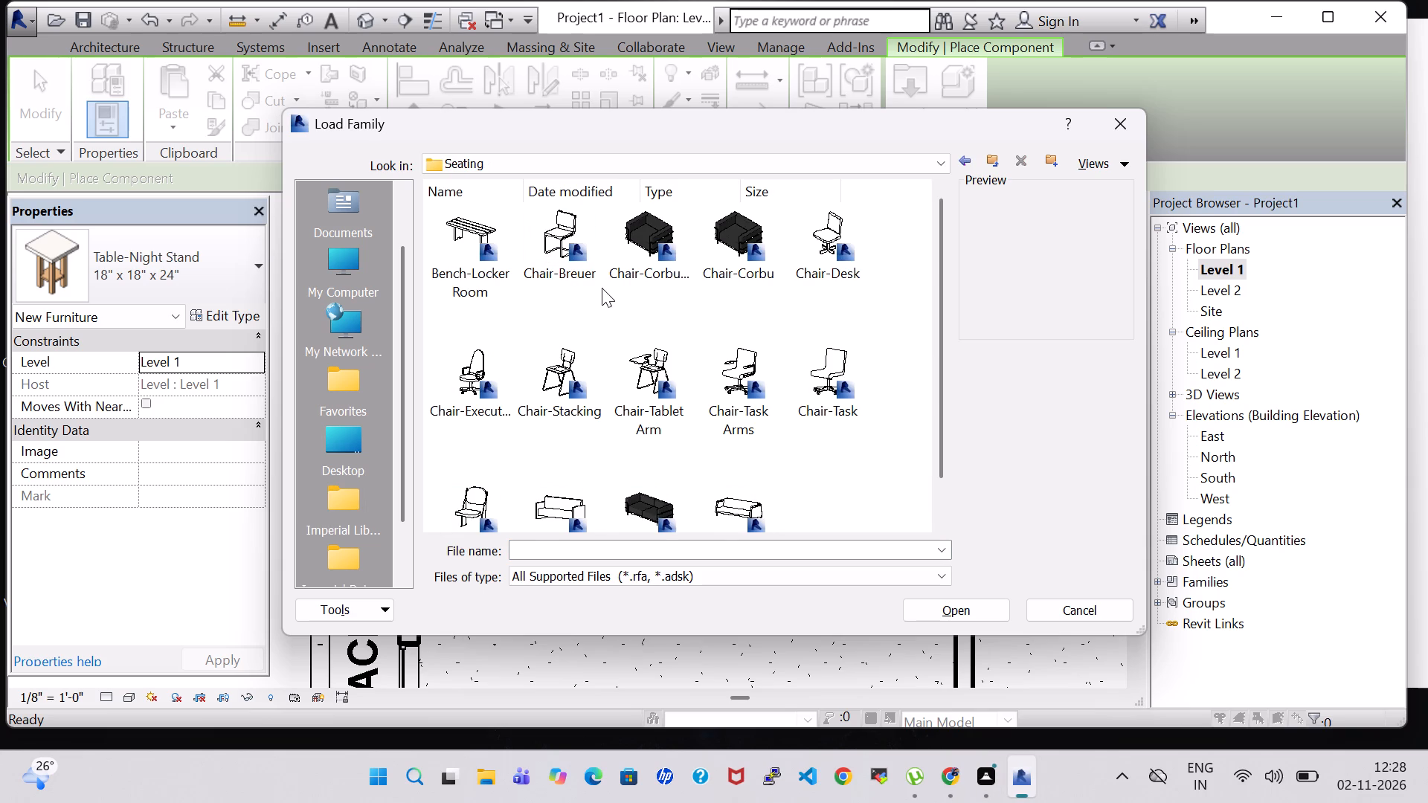
scroll(601, 288, down, 1)
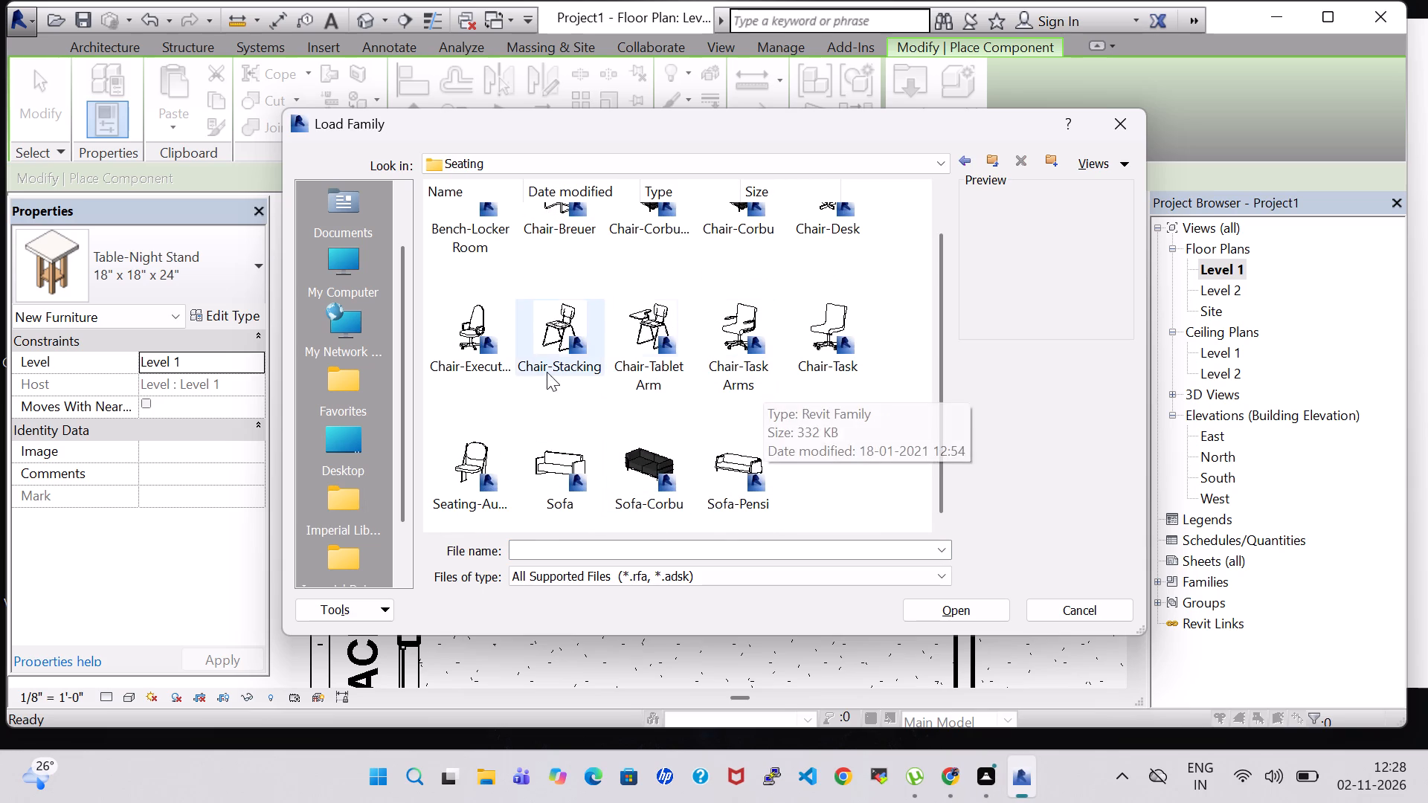
scroll(654, 433, up, 1)
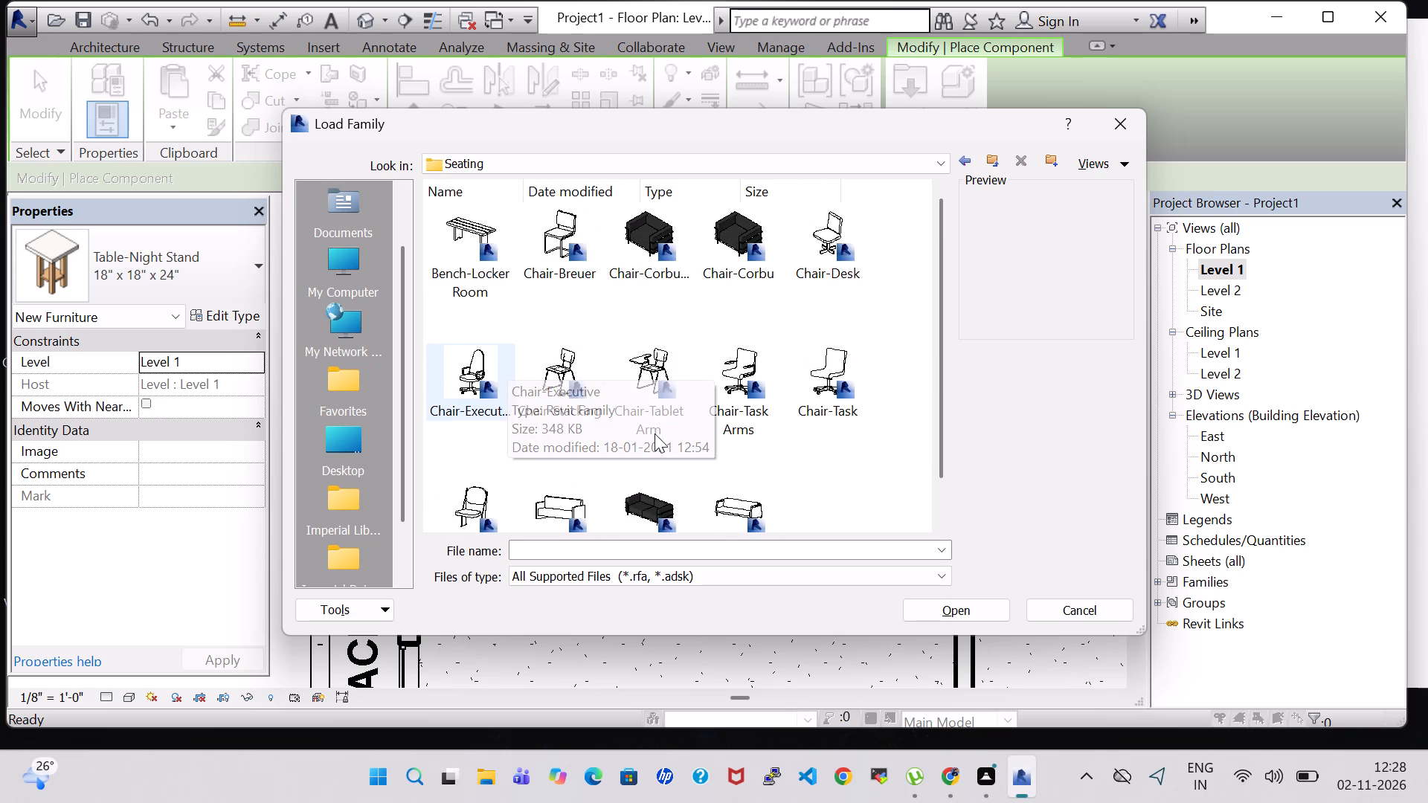
scroll(654, 433, up, 1)
click(669, 264)
click(1009, 620)
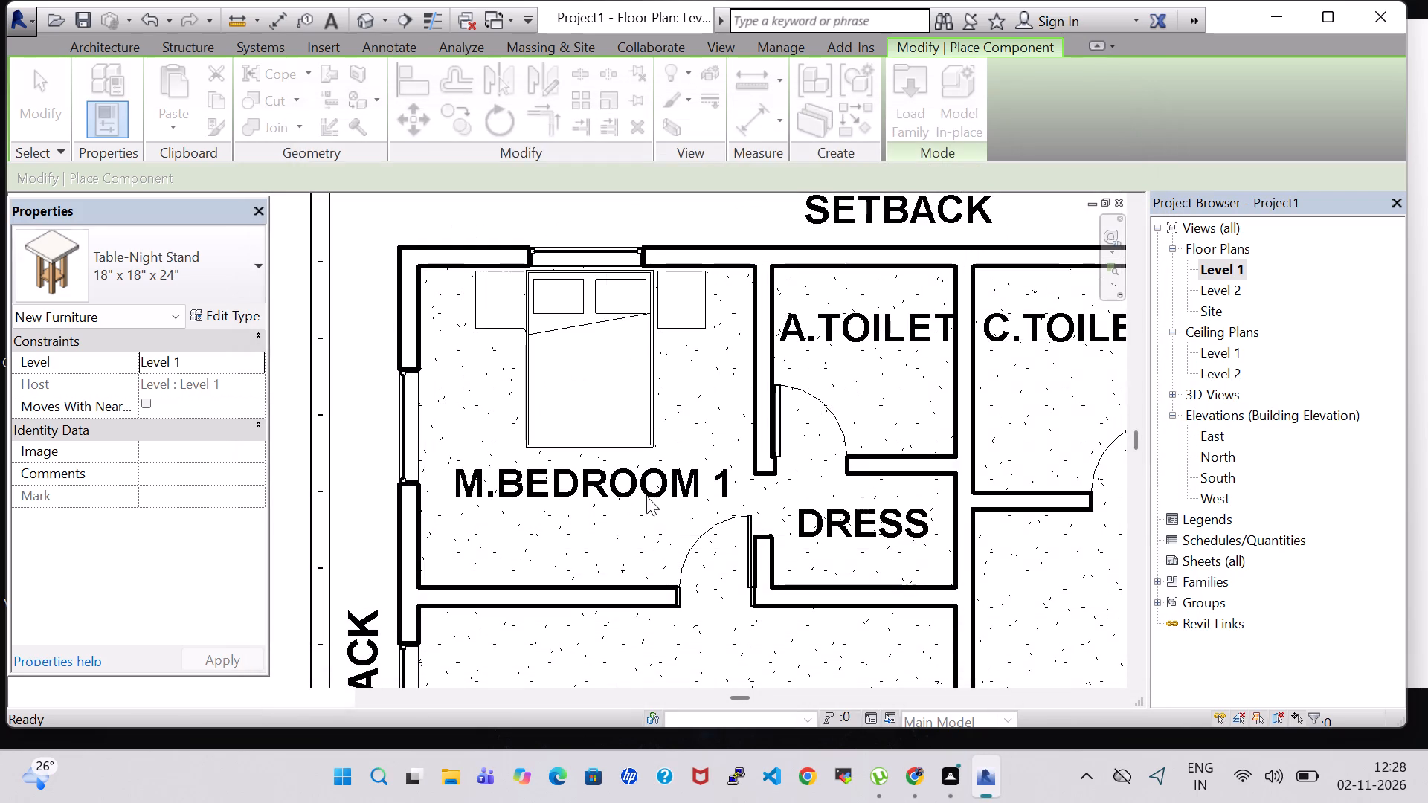
Place the Chair-Corbu.0001 in M.BEDROOM 1, rotated so its back is against the west wall beside the window.
key(space)
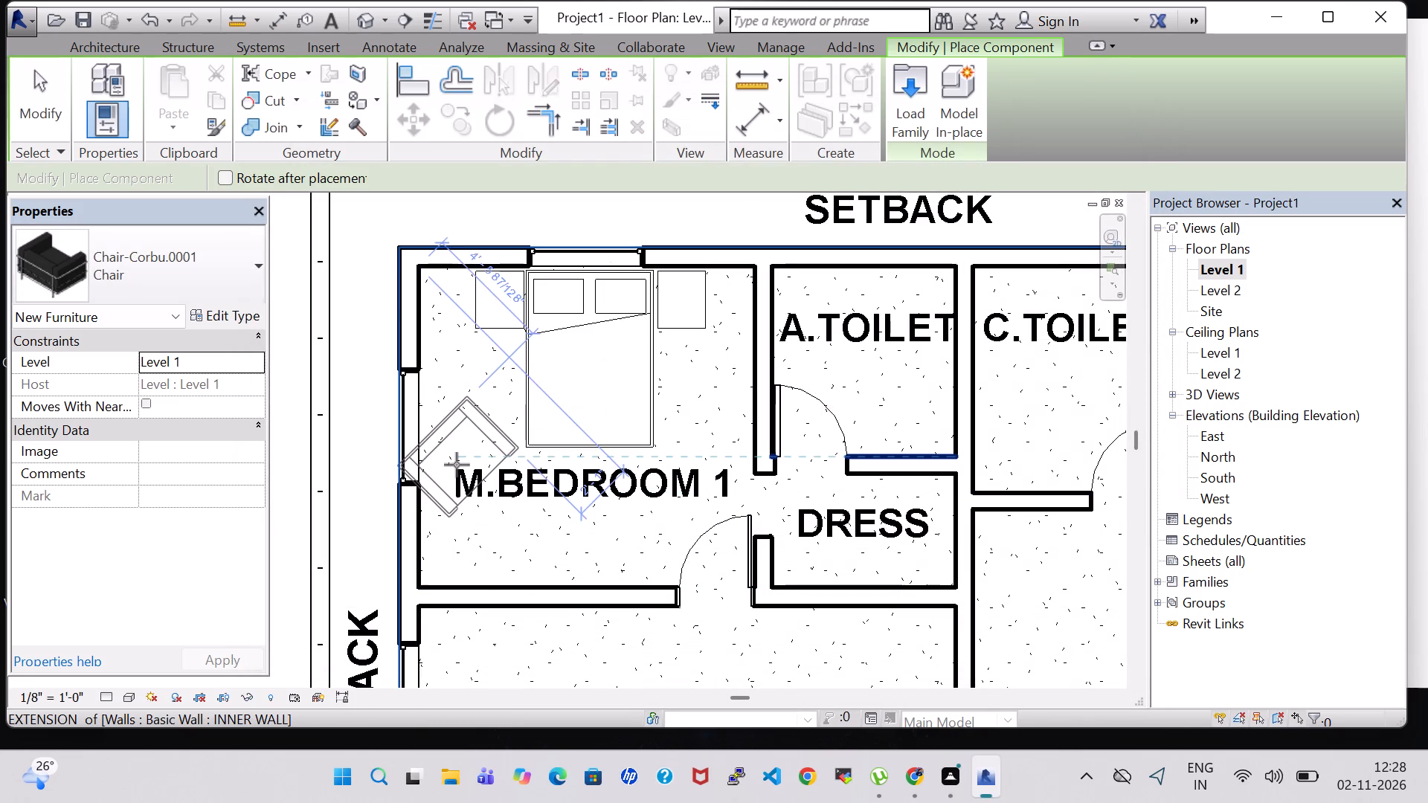
key(space)
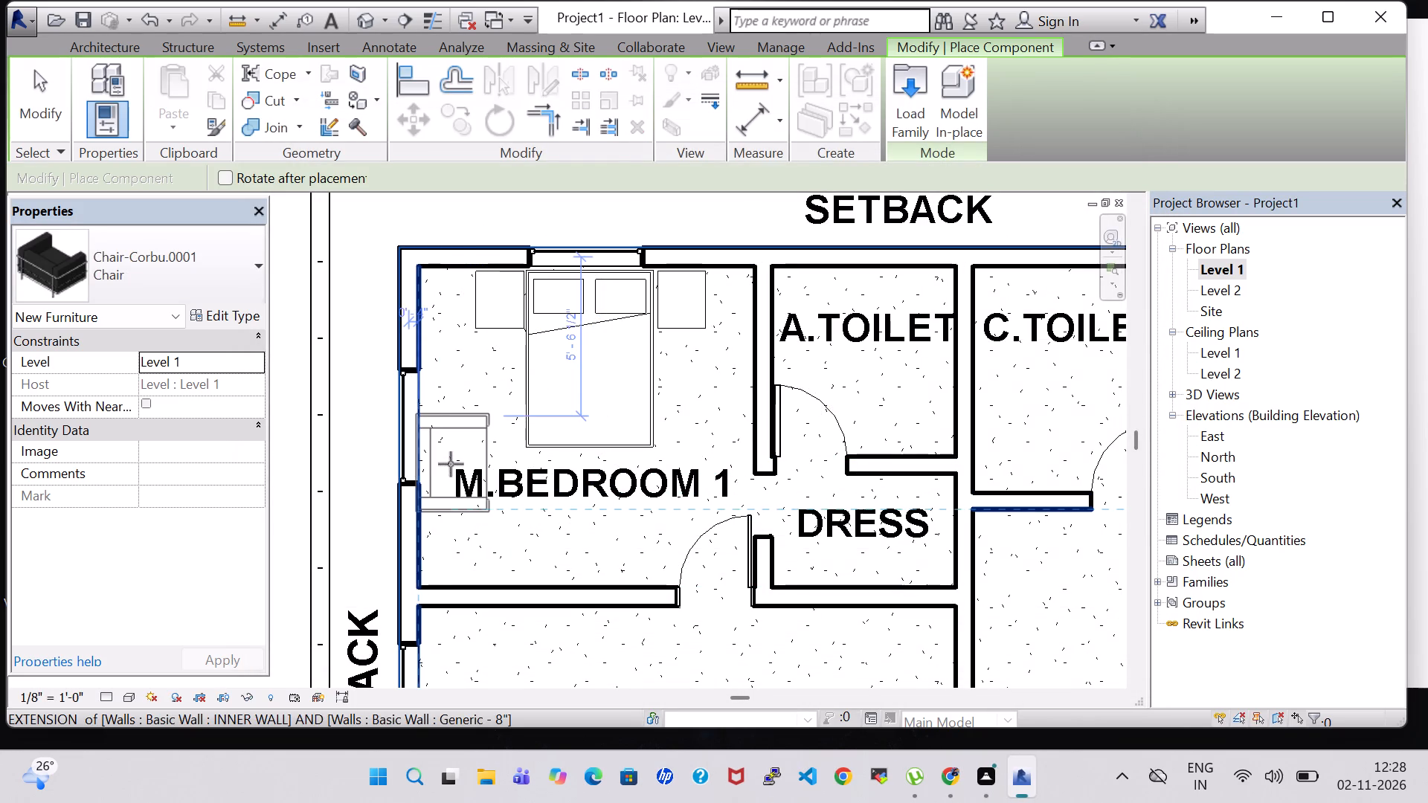
click(451, 464)
key(Escape)
key(Escape)
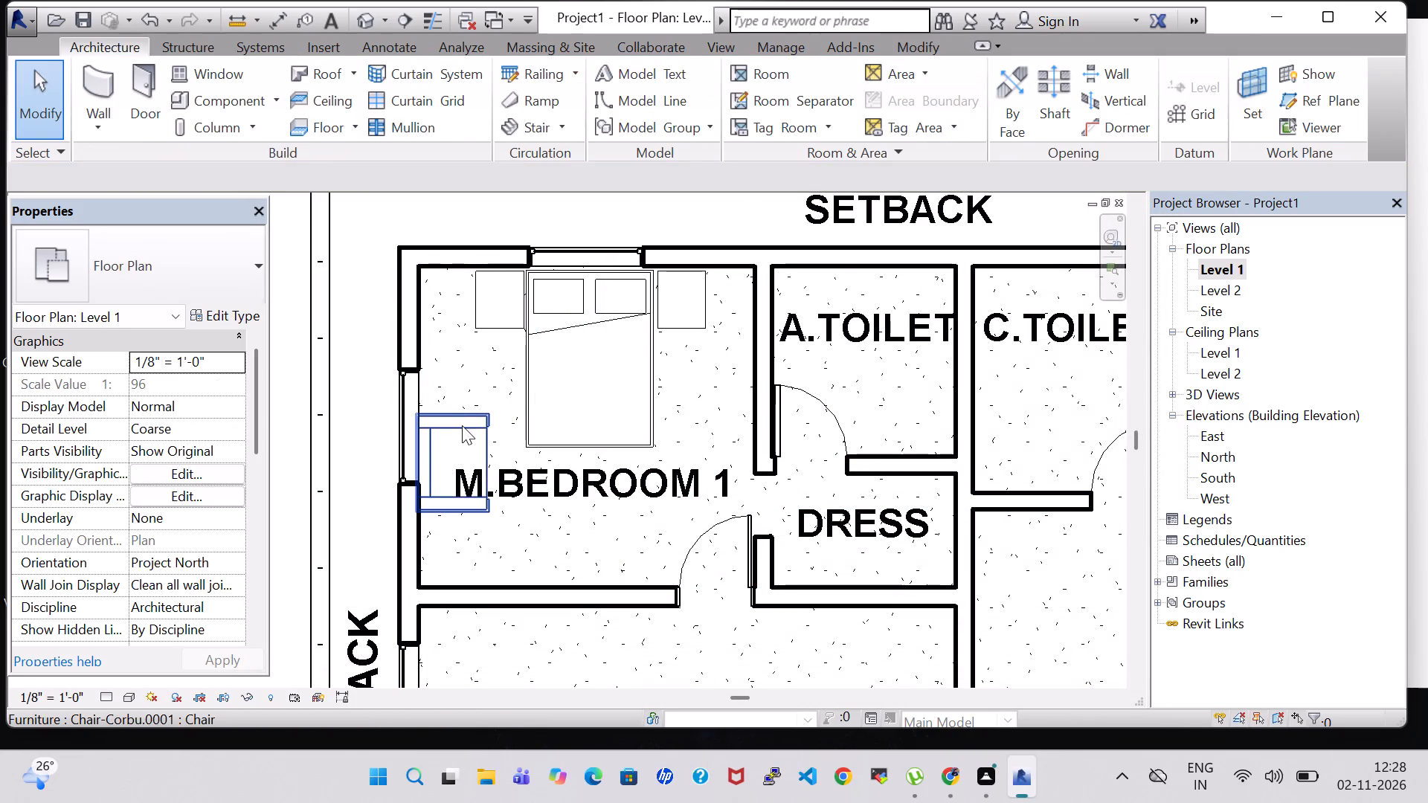
Nudge the M.BEDROOM 1 chair slightly north and east, leaving a small gap to the west wall.
click(462, 425)
key(Right)
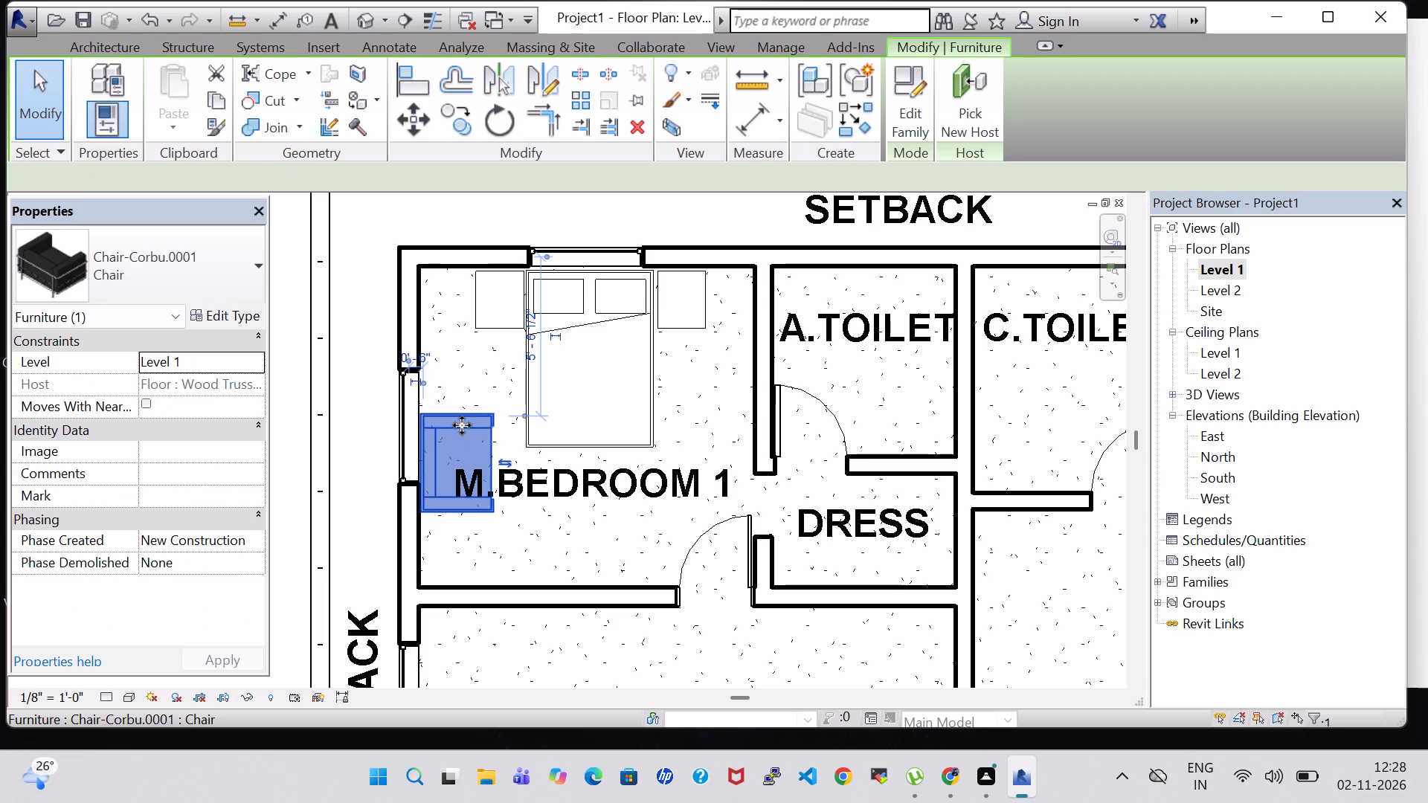
key(Right)
key(Up)
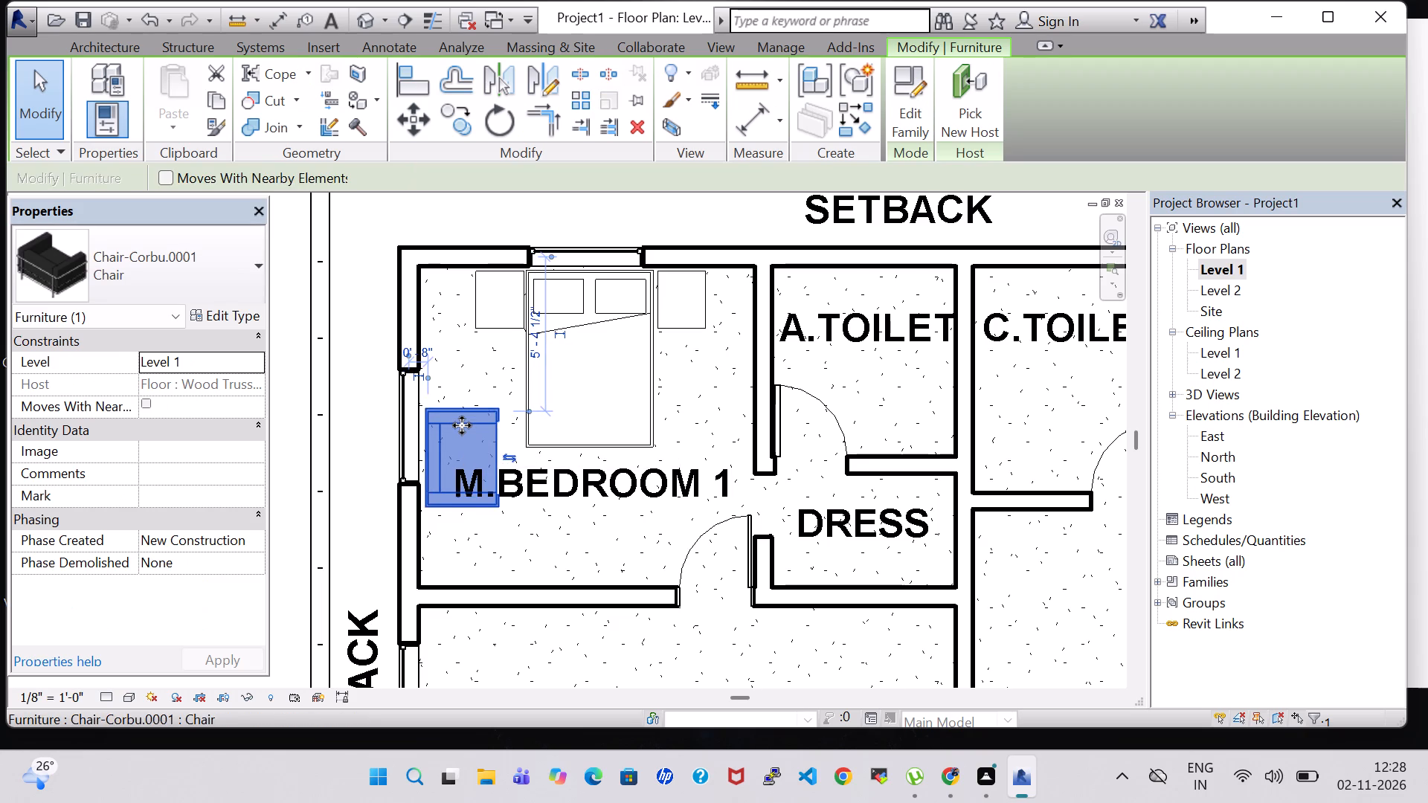
key(Up)
key(Left)
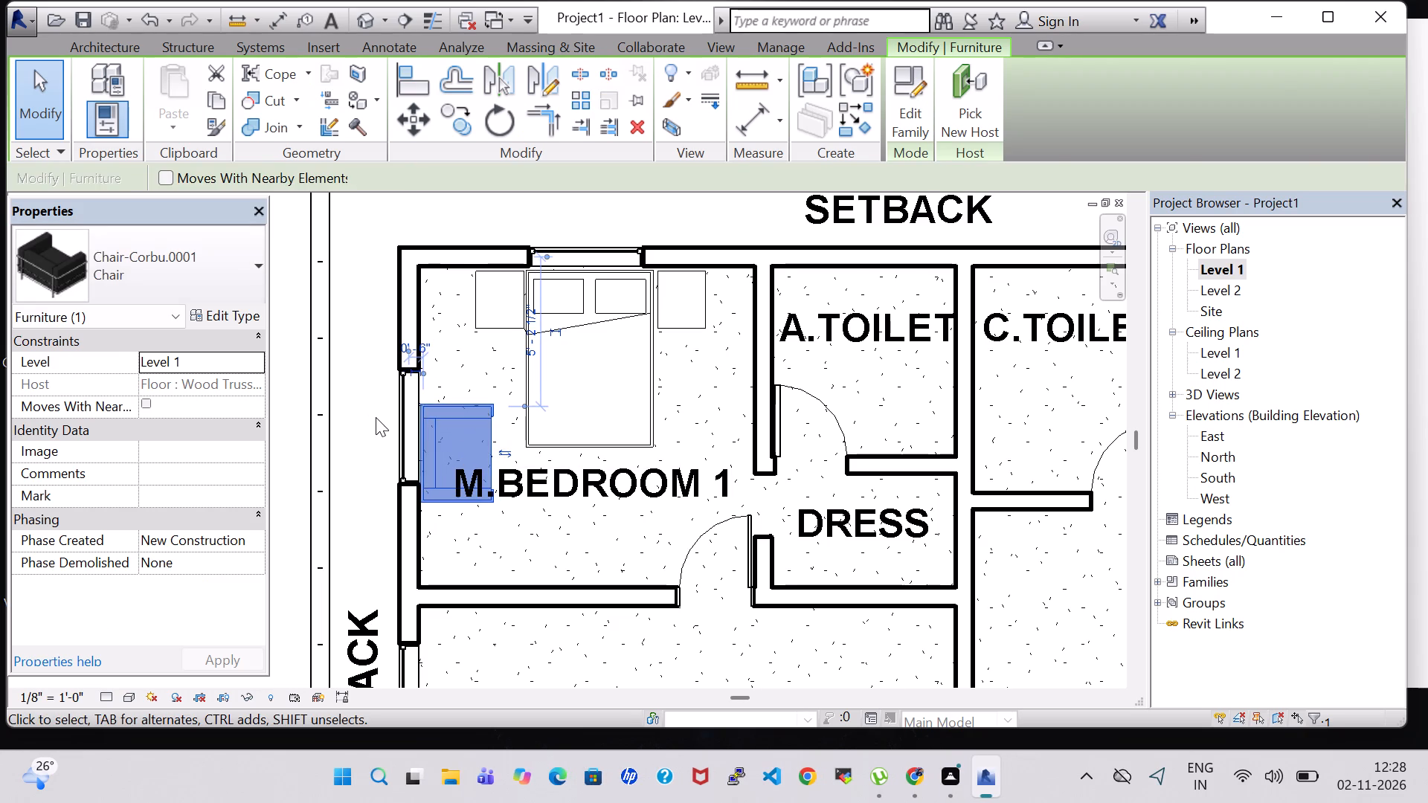
click(376, 417)
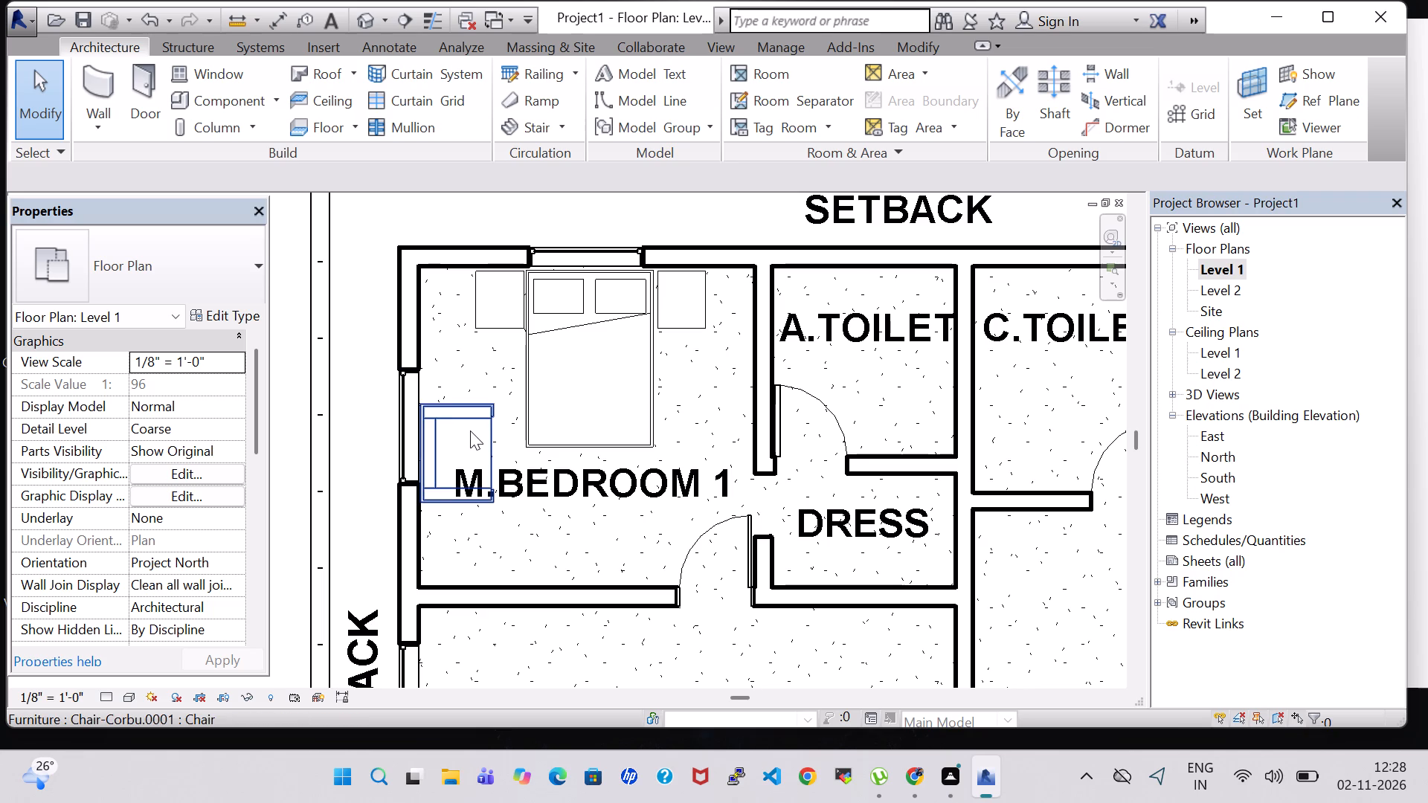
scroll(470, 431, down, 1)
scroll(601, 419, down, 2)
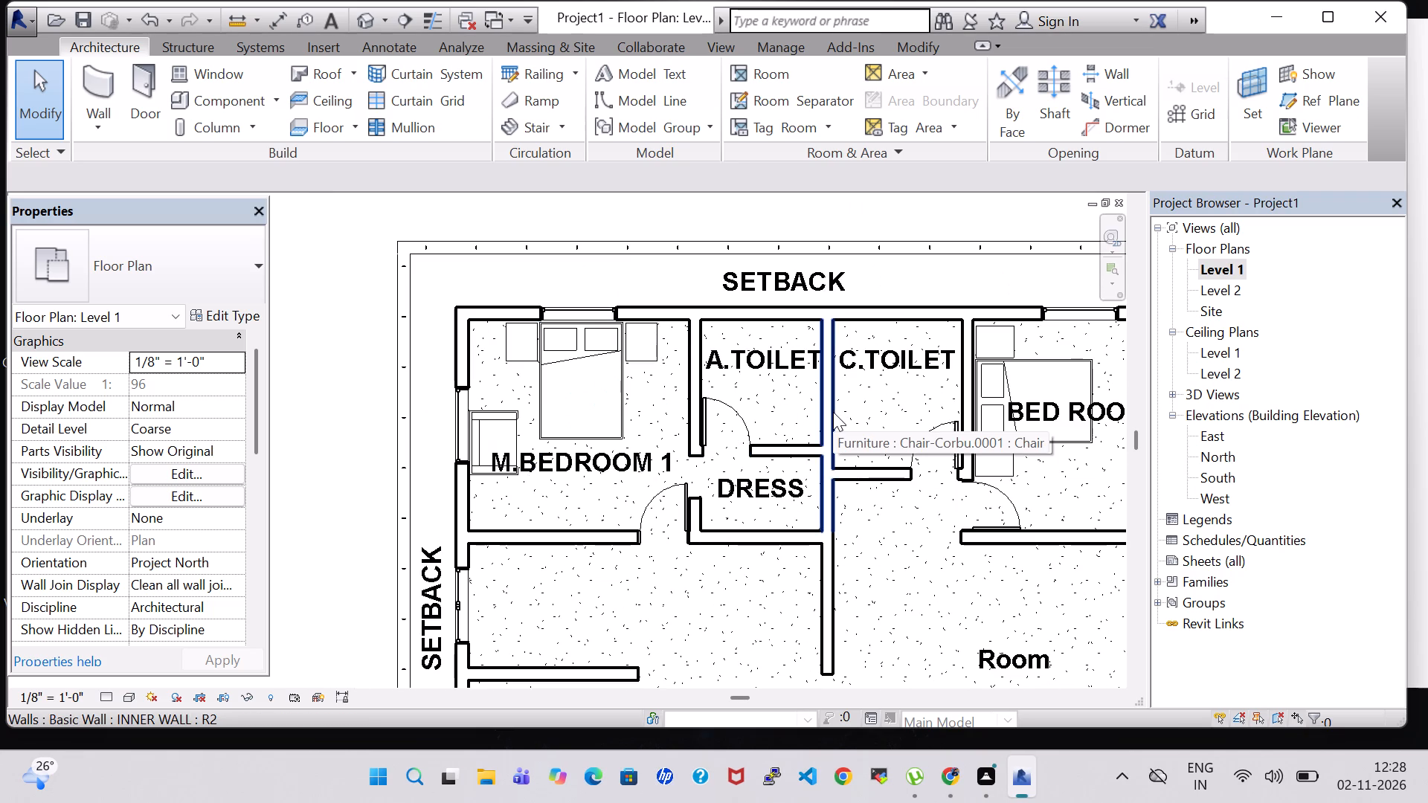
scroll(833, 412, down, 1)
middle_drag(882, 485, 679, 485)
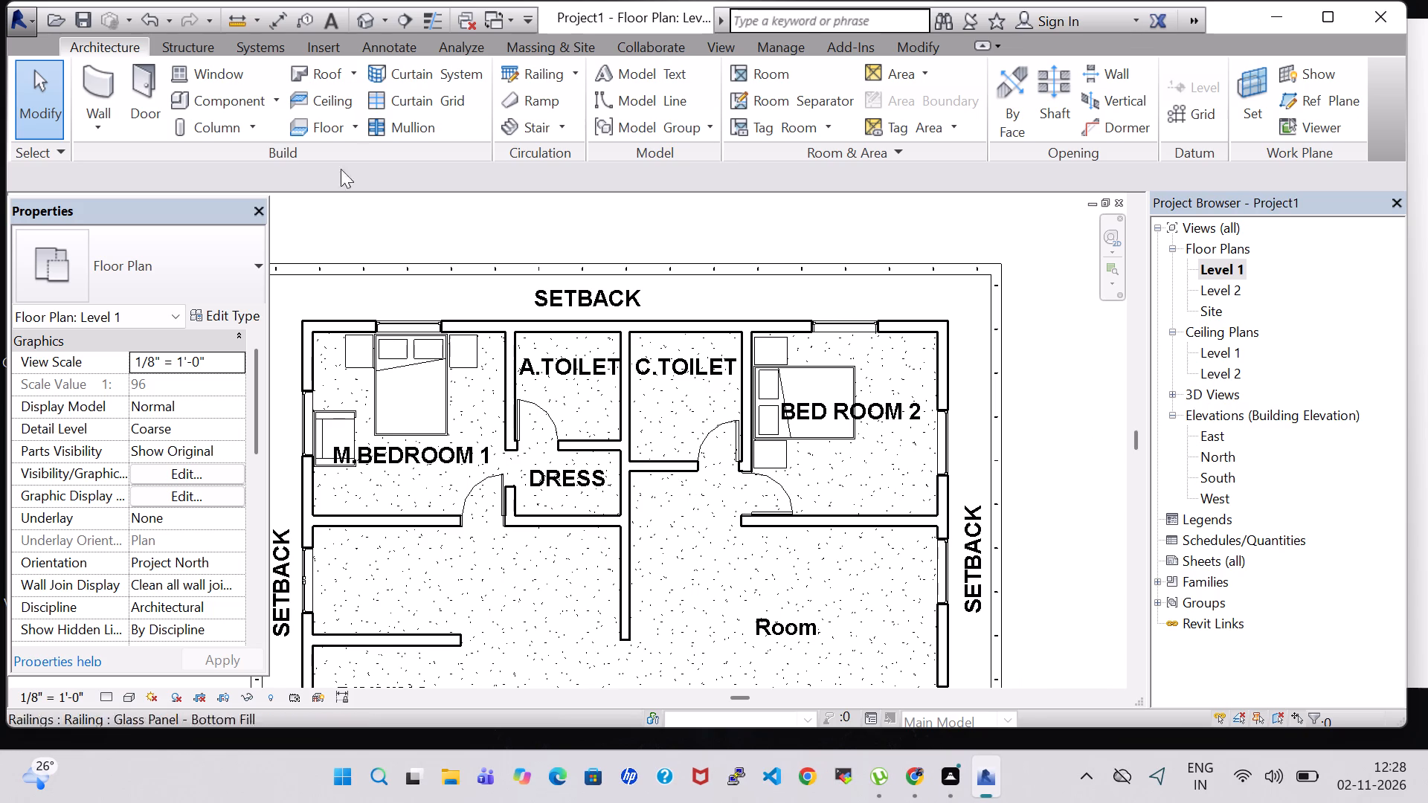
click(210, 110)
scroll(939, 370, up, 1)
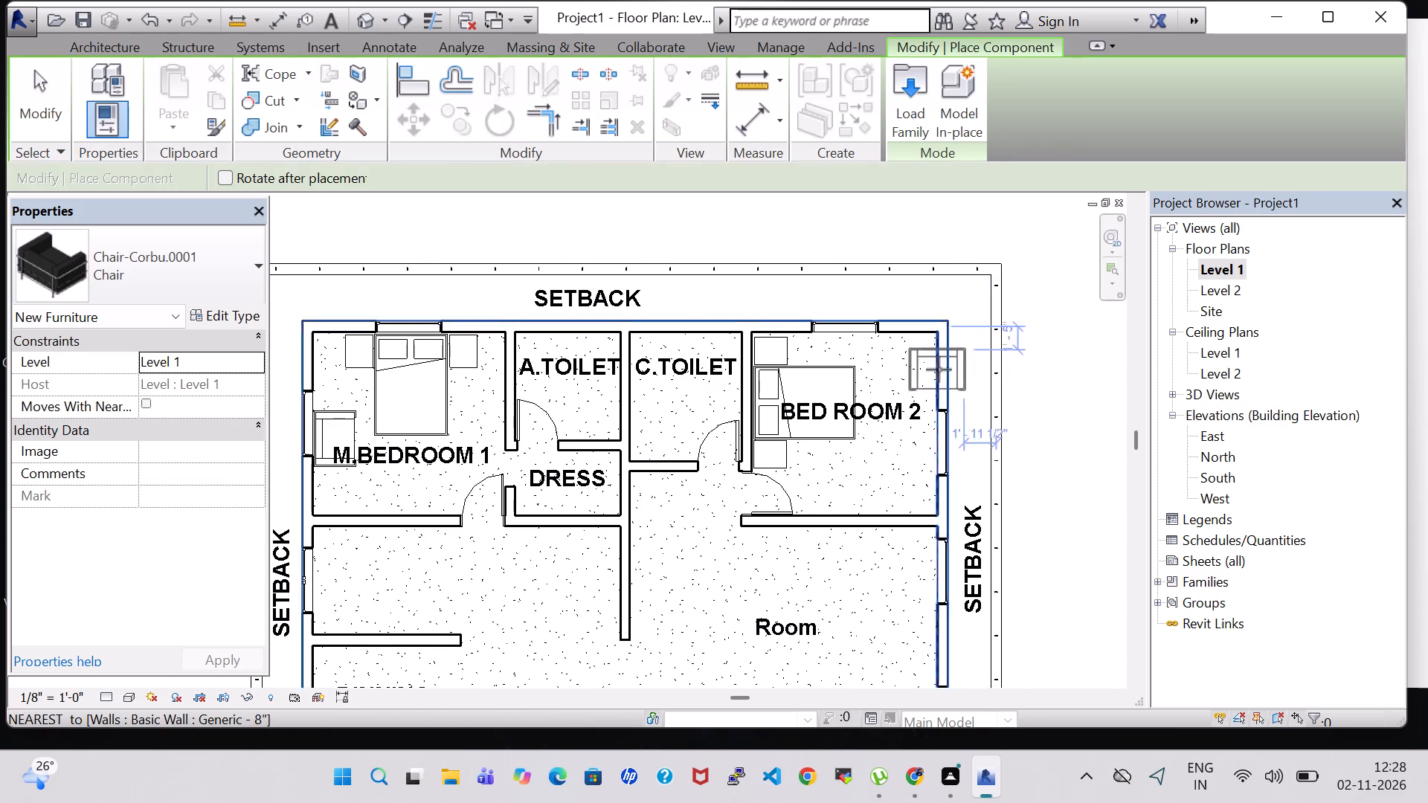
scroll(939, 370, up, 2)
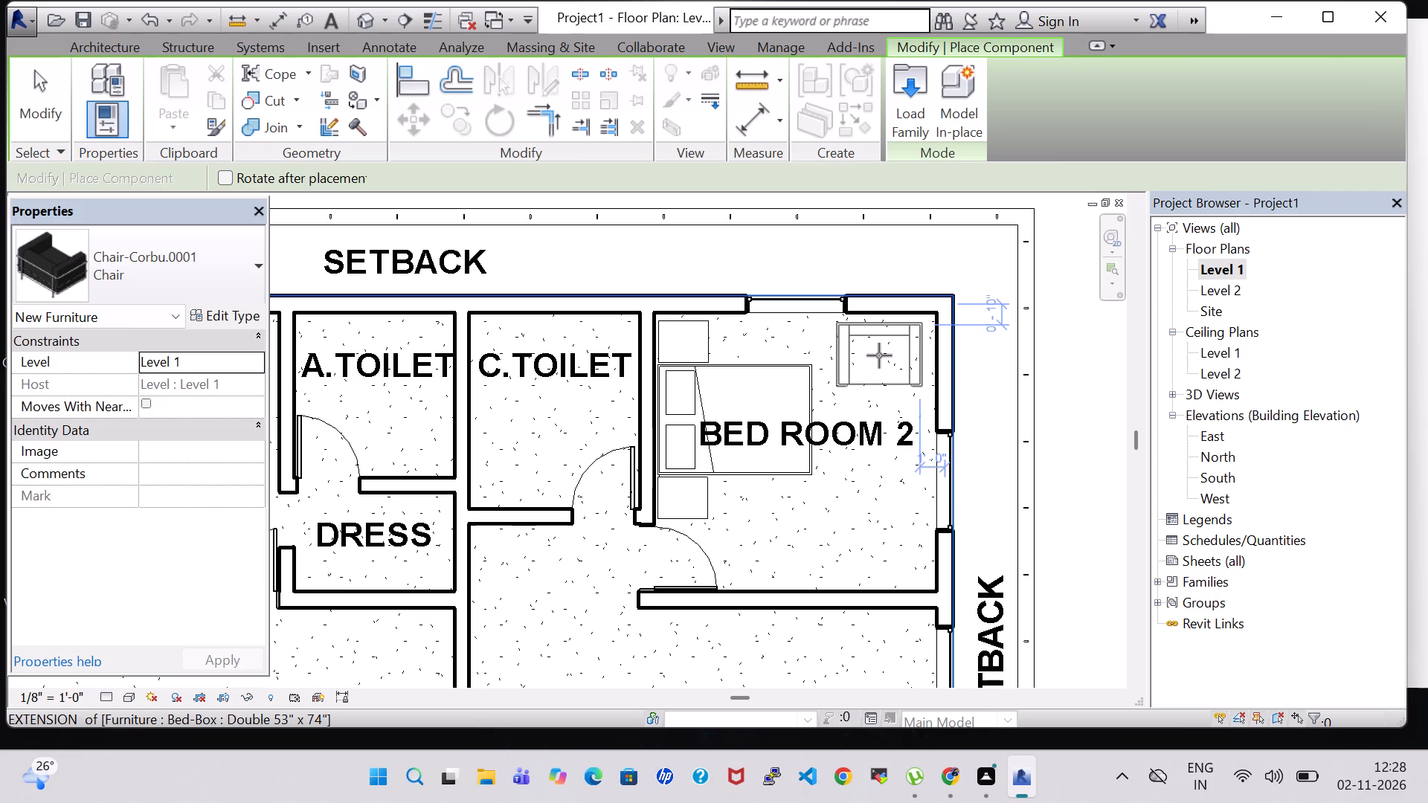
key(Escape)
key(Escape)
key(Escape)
Delete the Chair-Corbu.0001 from beside the west window of M.BEDROOM 1.
scroll(510, 393, down, 4)
middle_drag(472, 415, 713, 414)
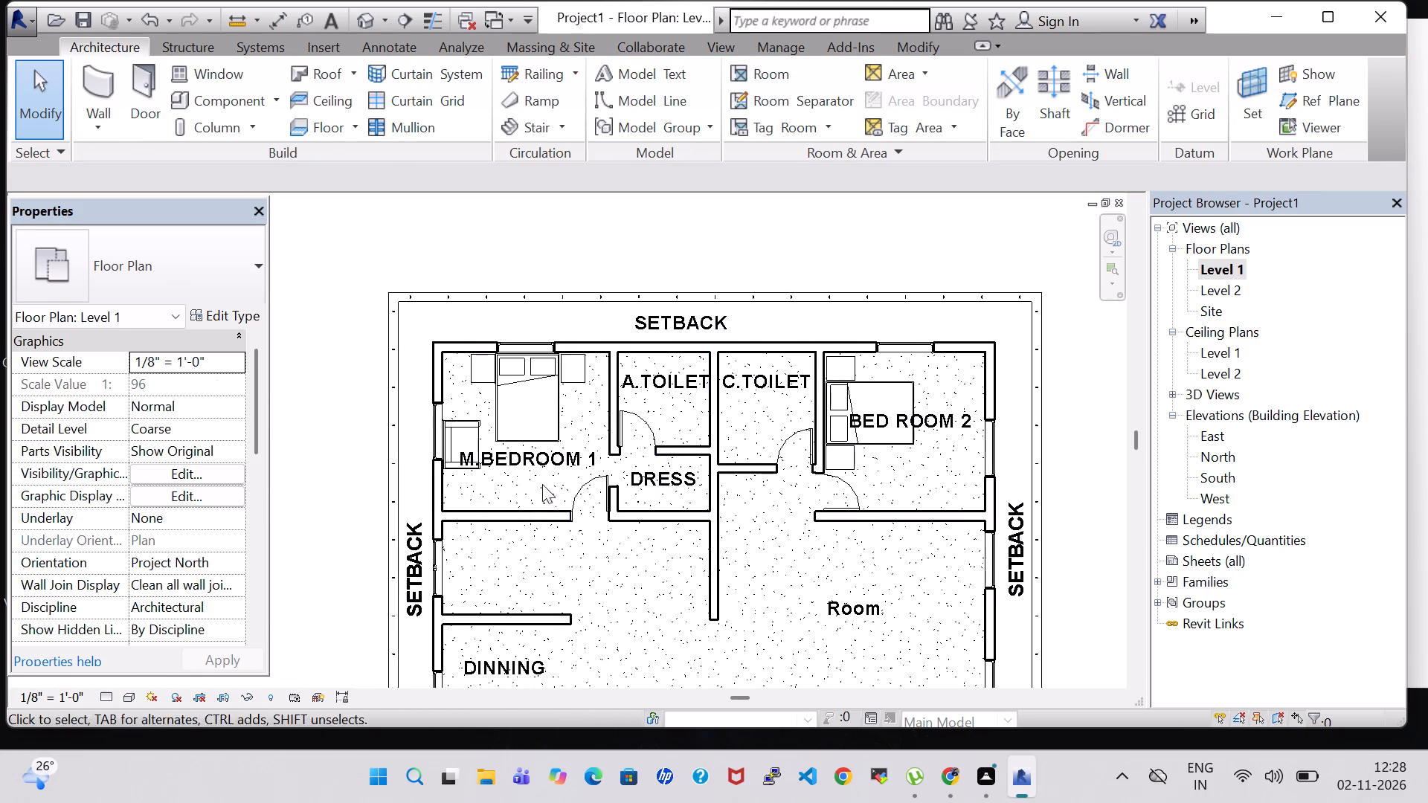
click(471, 416)
key(Delete)
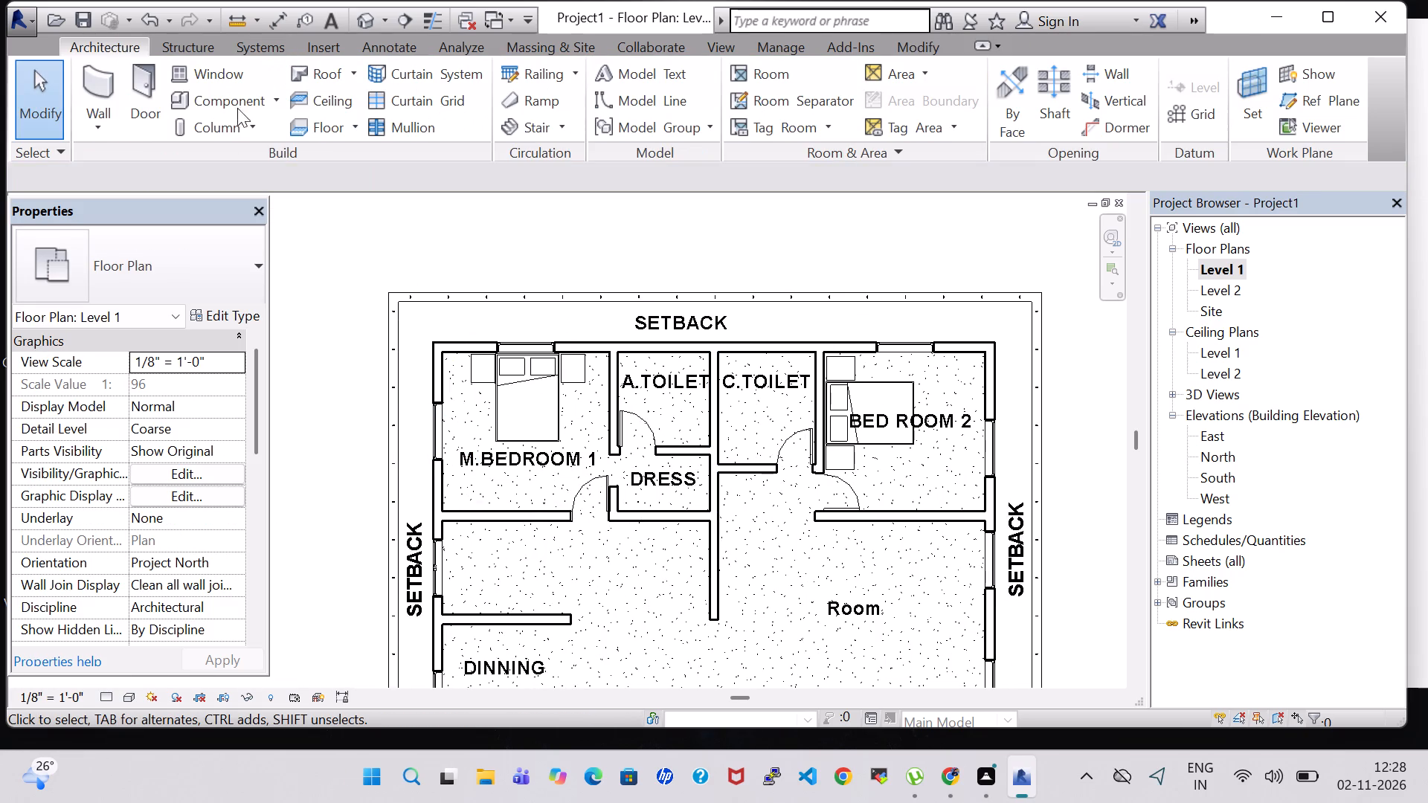
Load the Chair-Executive family from the Seating folder of the Furniture library.
click(226, 100)
click(915, 94)
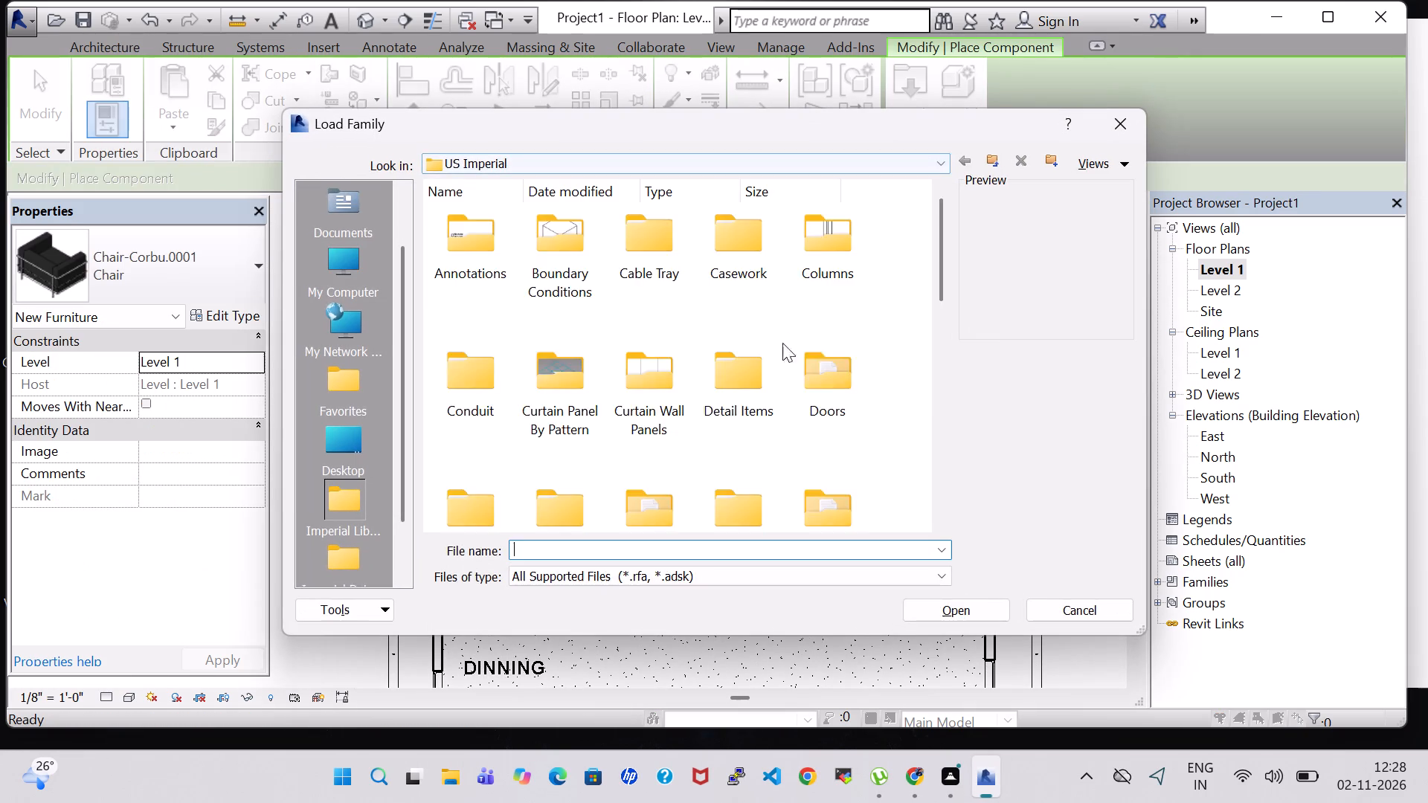
scroll(791, 372, down, 2)
scroll(812, 344, up, 1)
double_click(829, 315)
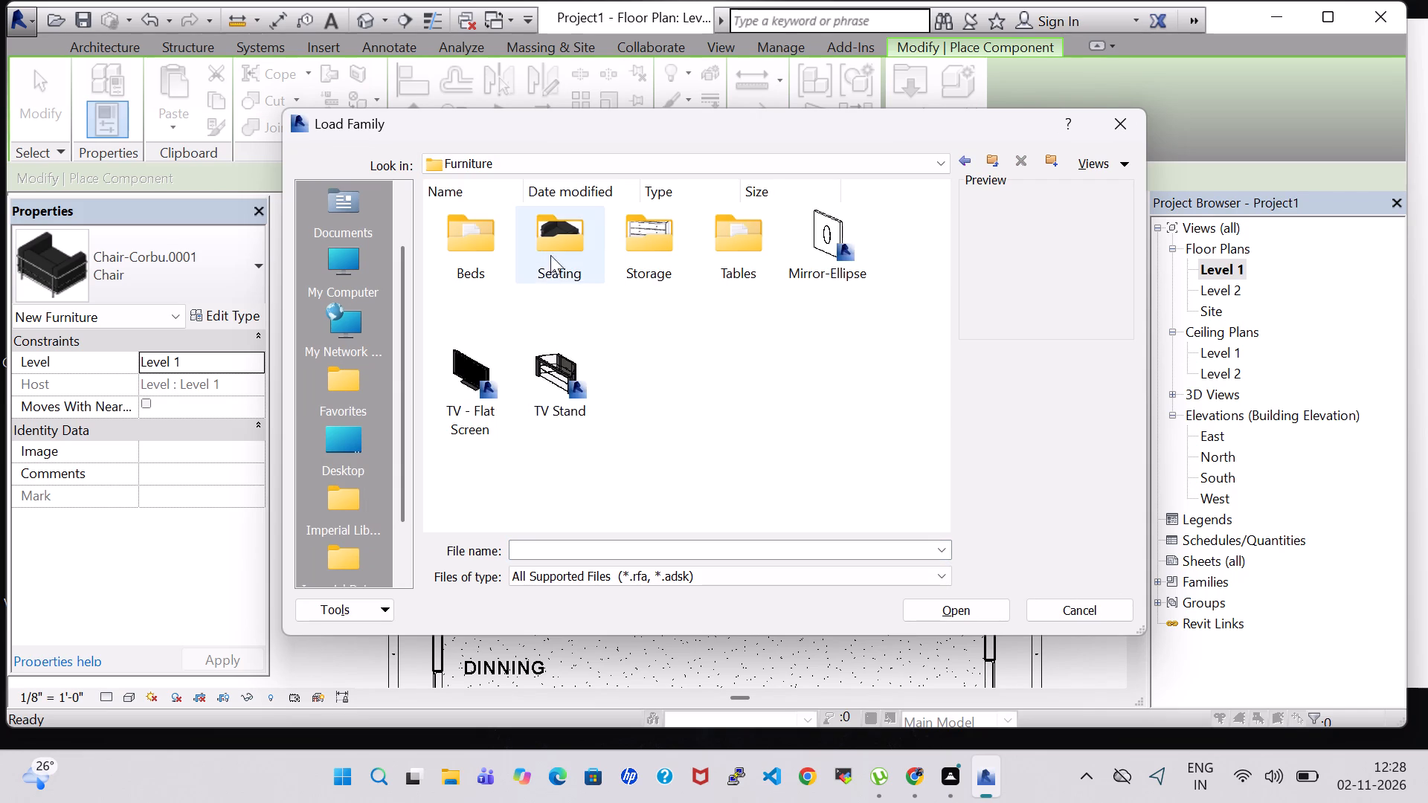
double_click(543, 255)
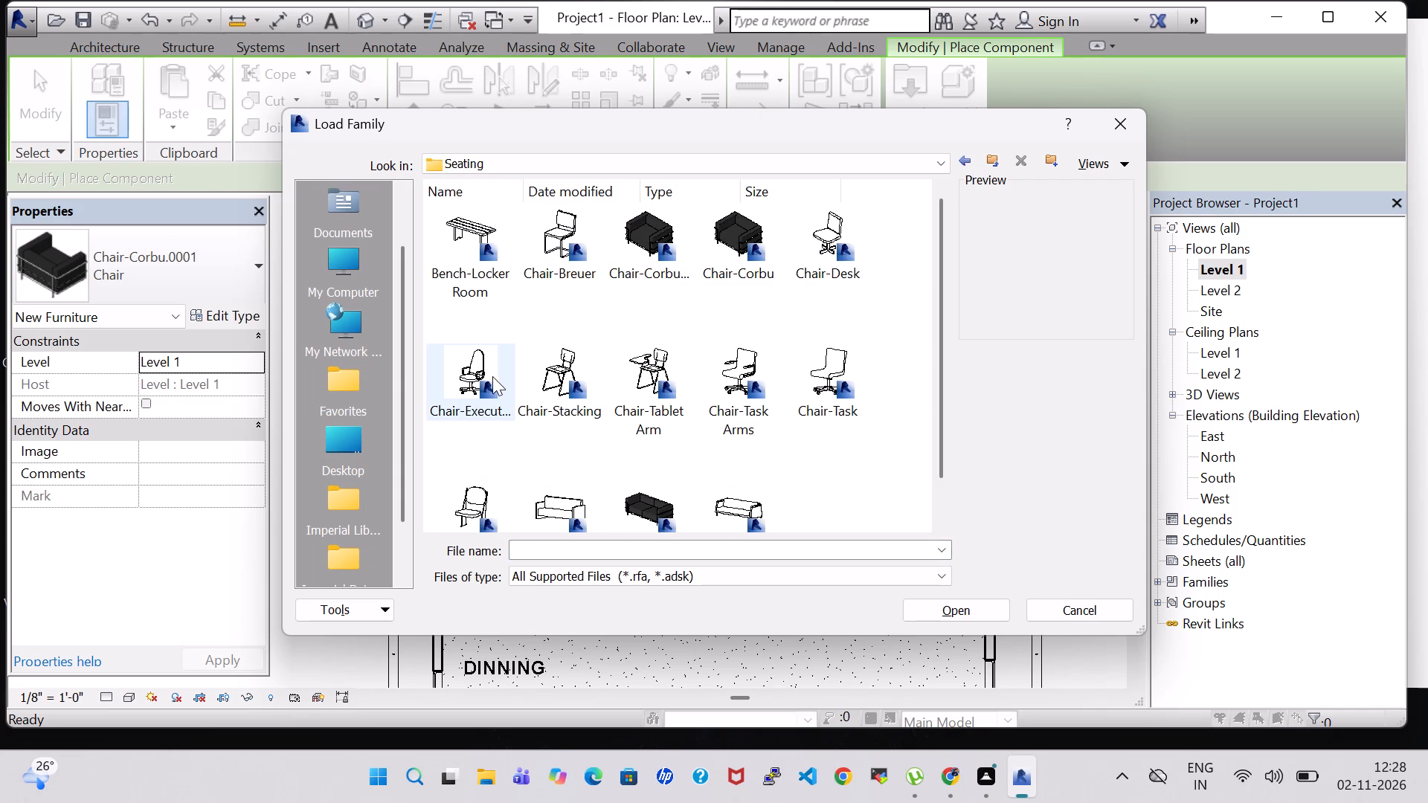
click(492, 373)
click(958, 614)
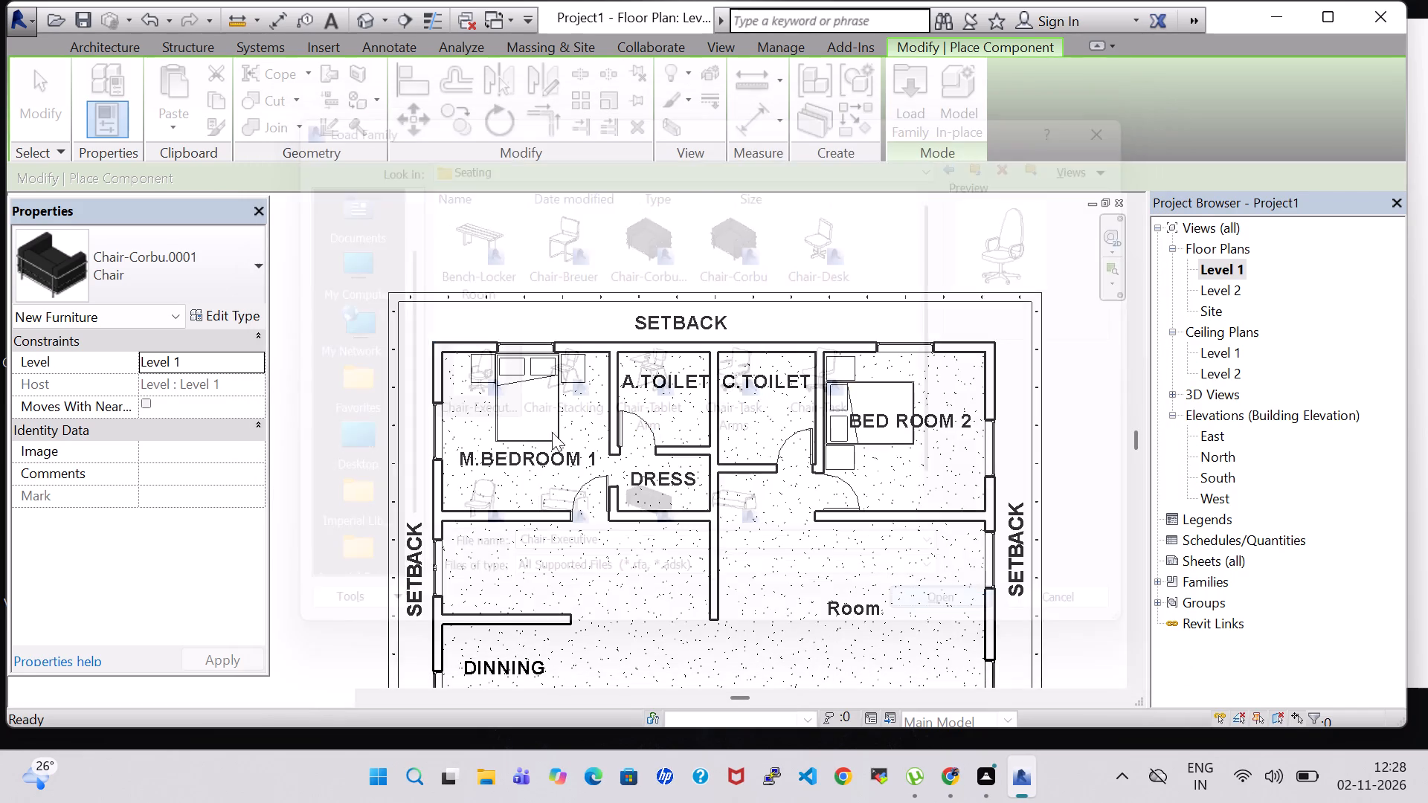
Place two Chair-Executive chairs side by side along the west wall of M.BEDROOM 1 near the window, rotated to align with that wall.
scroll(405, 434, up, 5)
key(space)
key(space)
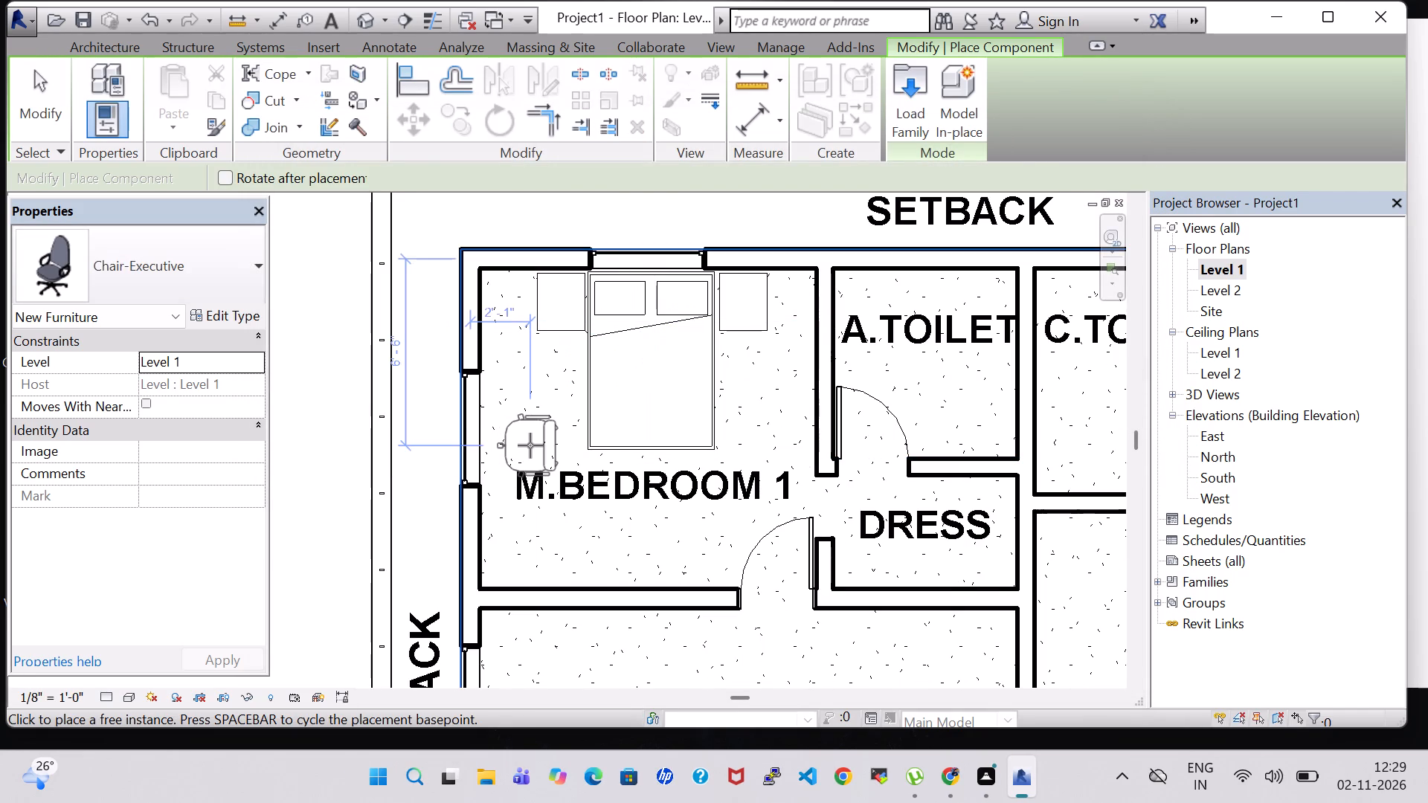
key(space)
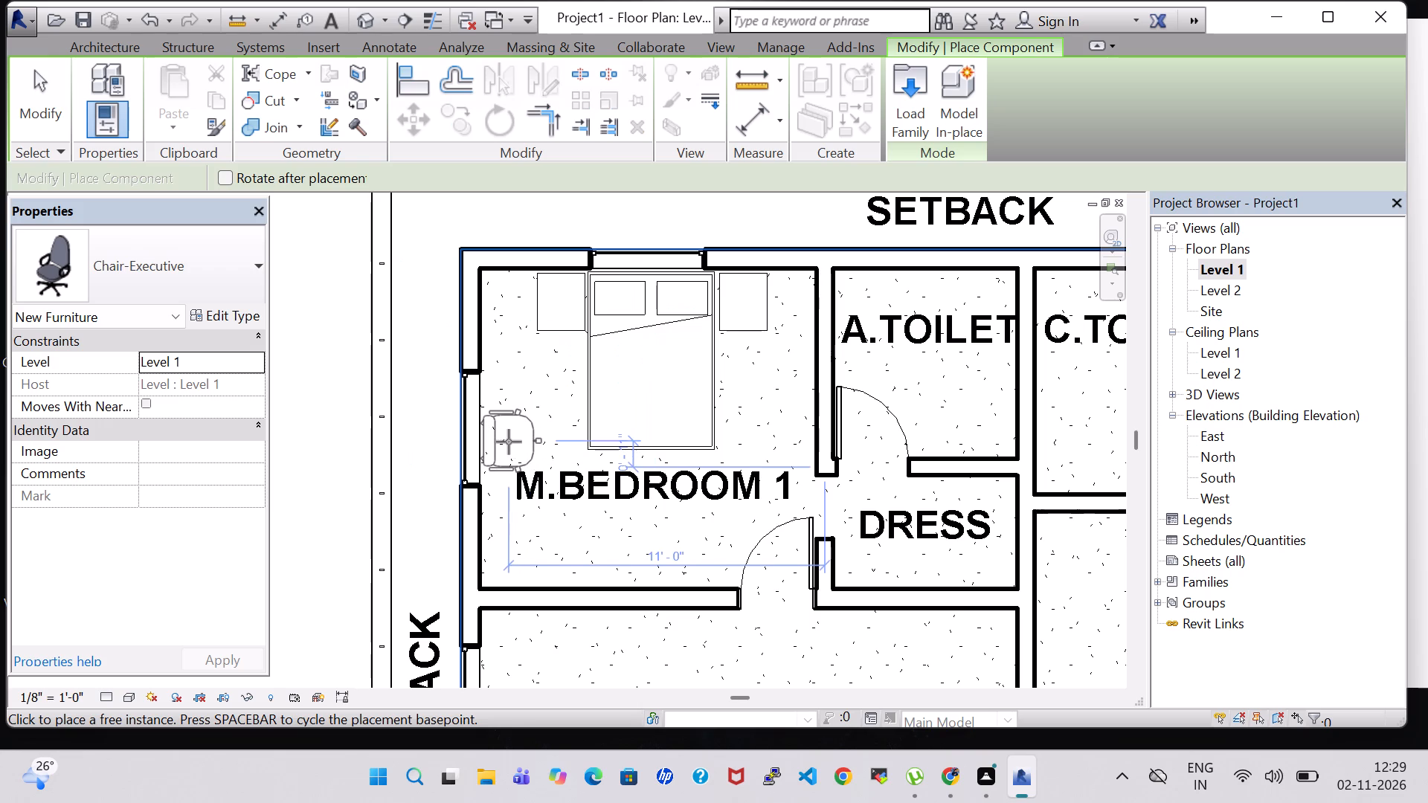
click(513, 419)
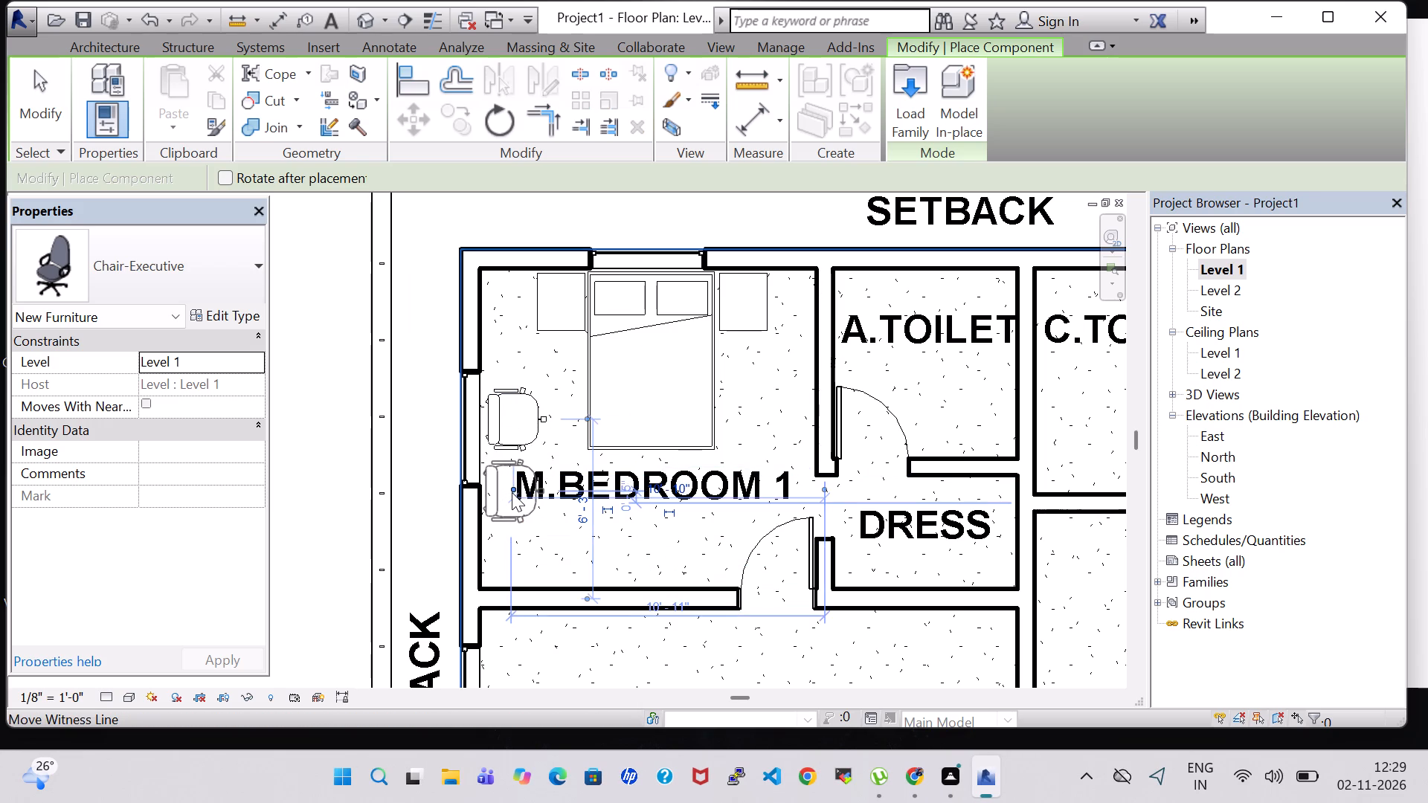
click(512, 492)
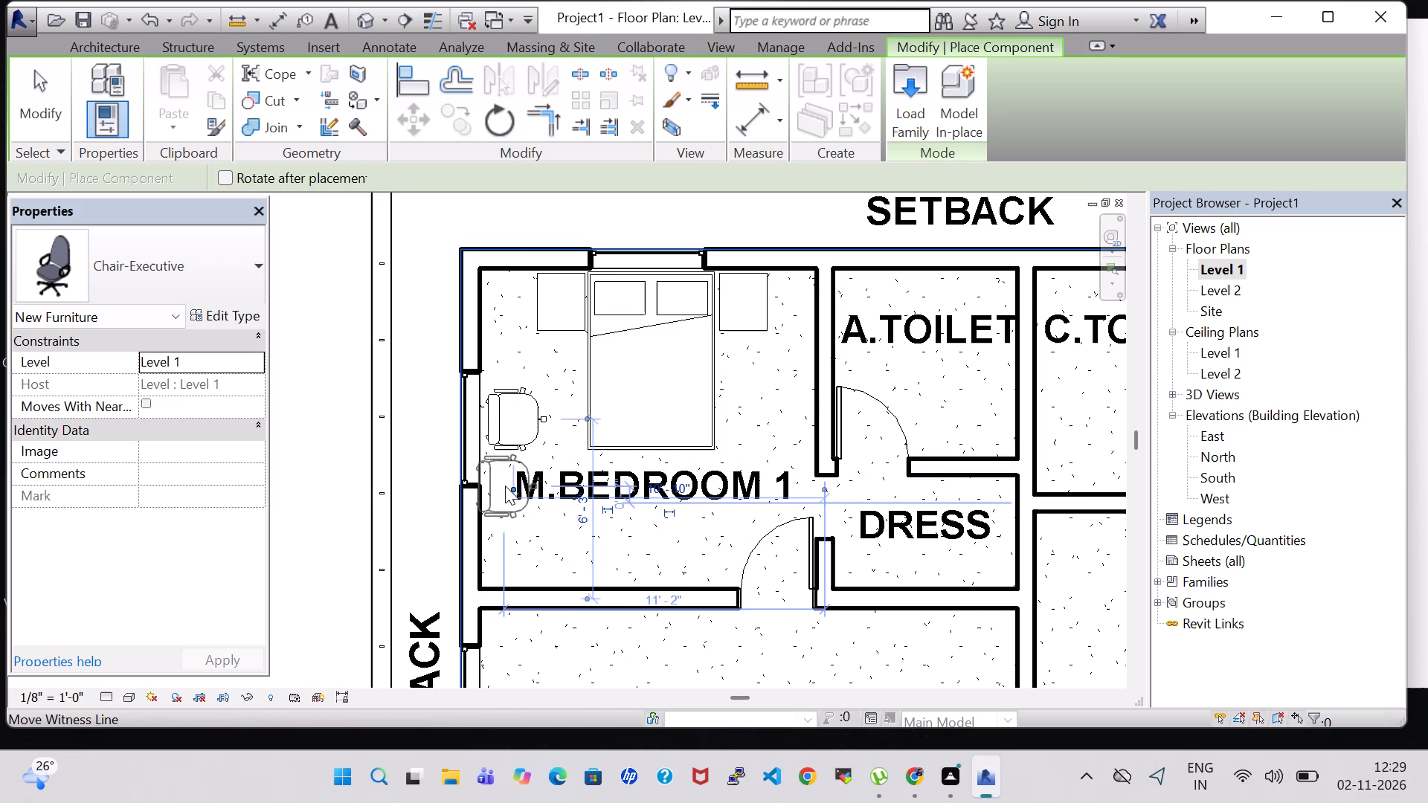
key(Escape)
click(518, 487)
key(Escape)
key(Escape)
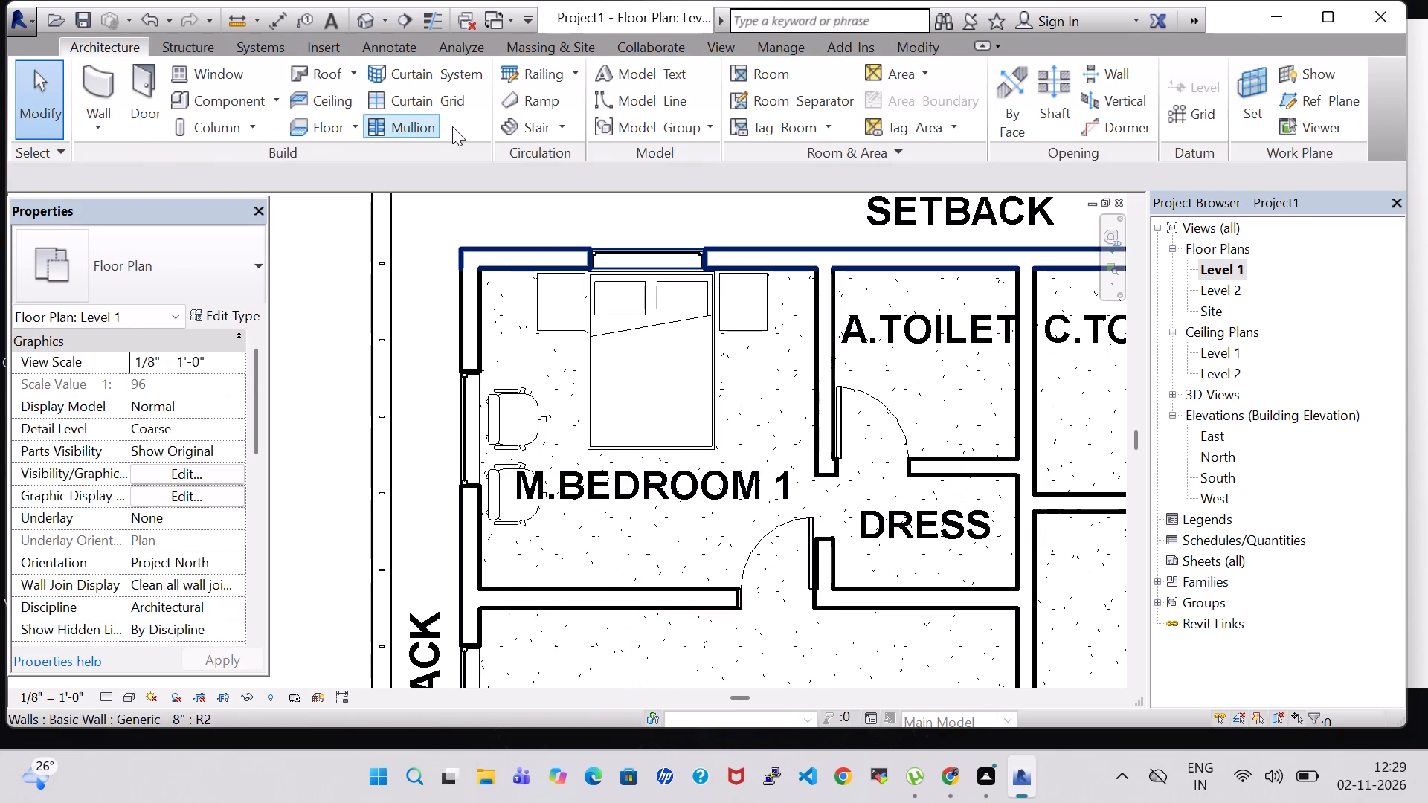
Place one Chair-Executive on the Level 1 plan in the northeast corner of BED ROOM 2, rotated to align with the north wall.
click(370, 21)
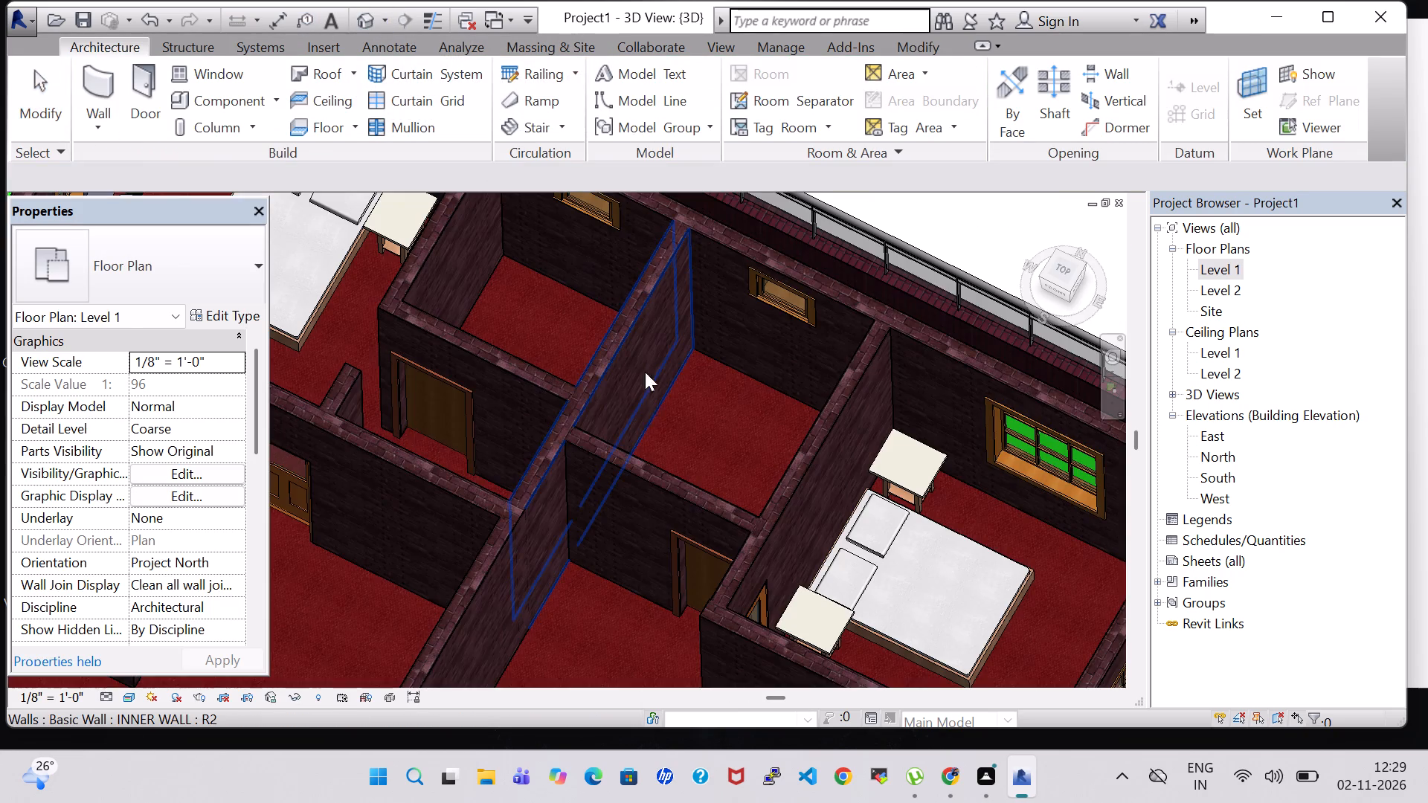
scroll(647, 406, down, 3)
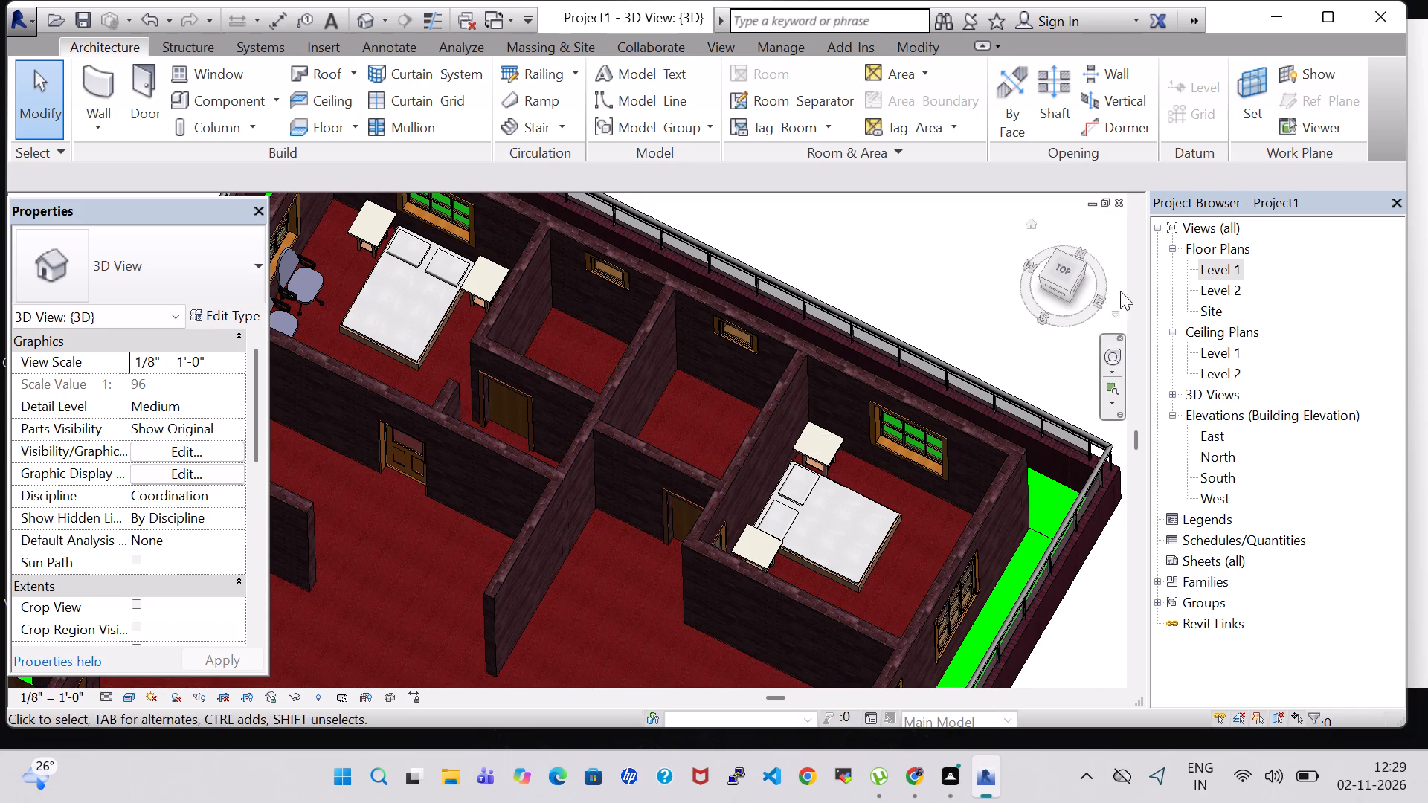
click(1219, 265)
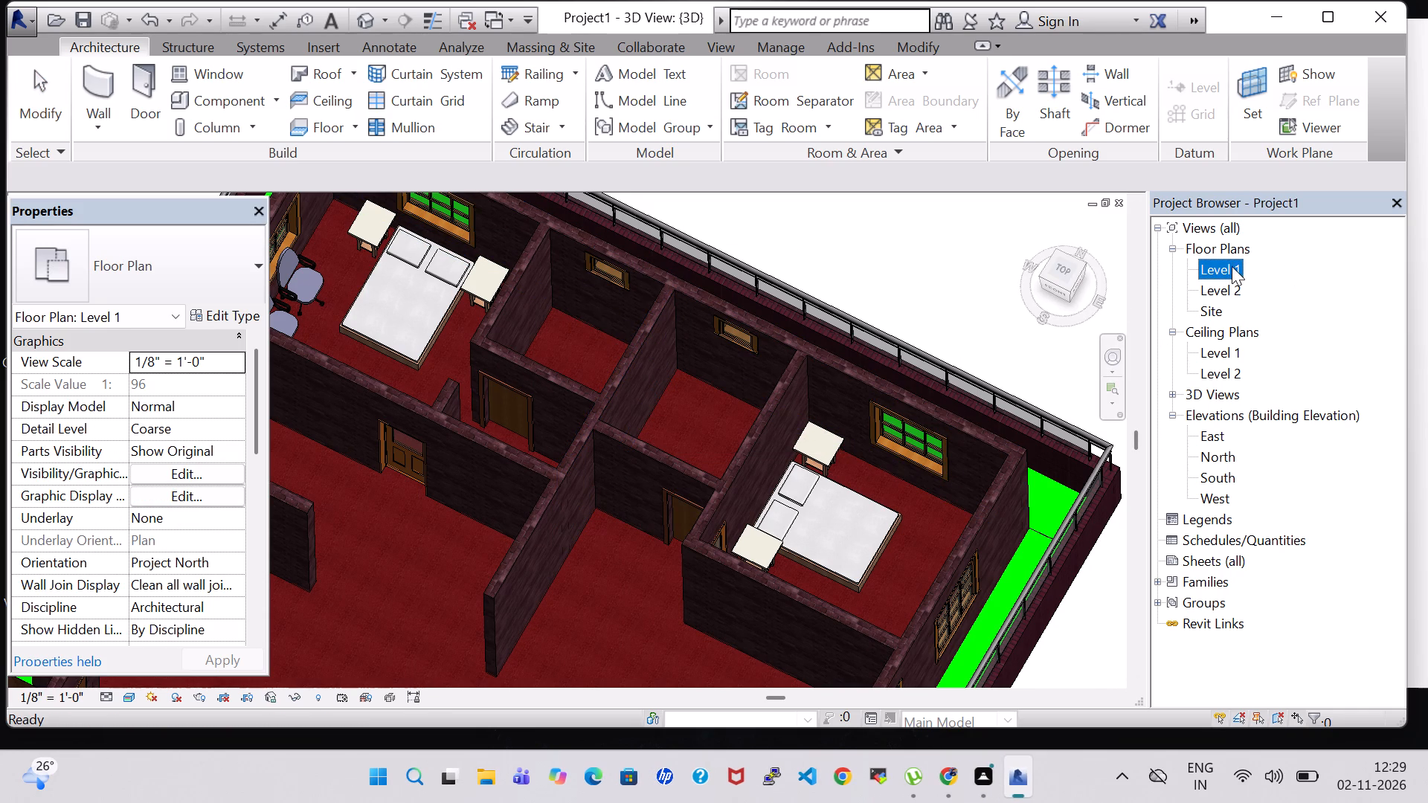
double_click(1230, 266)
scroll(742, 281, down, 5)
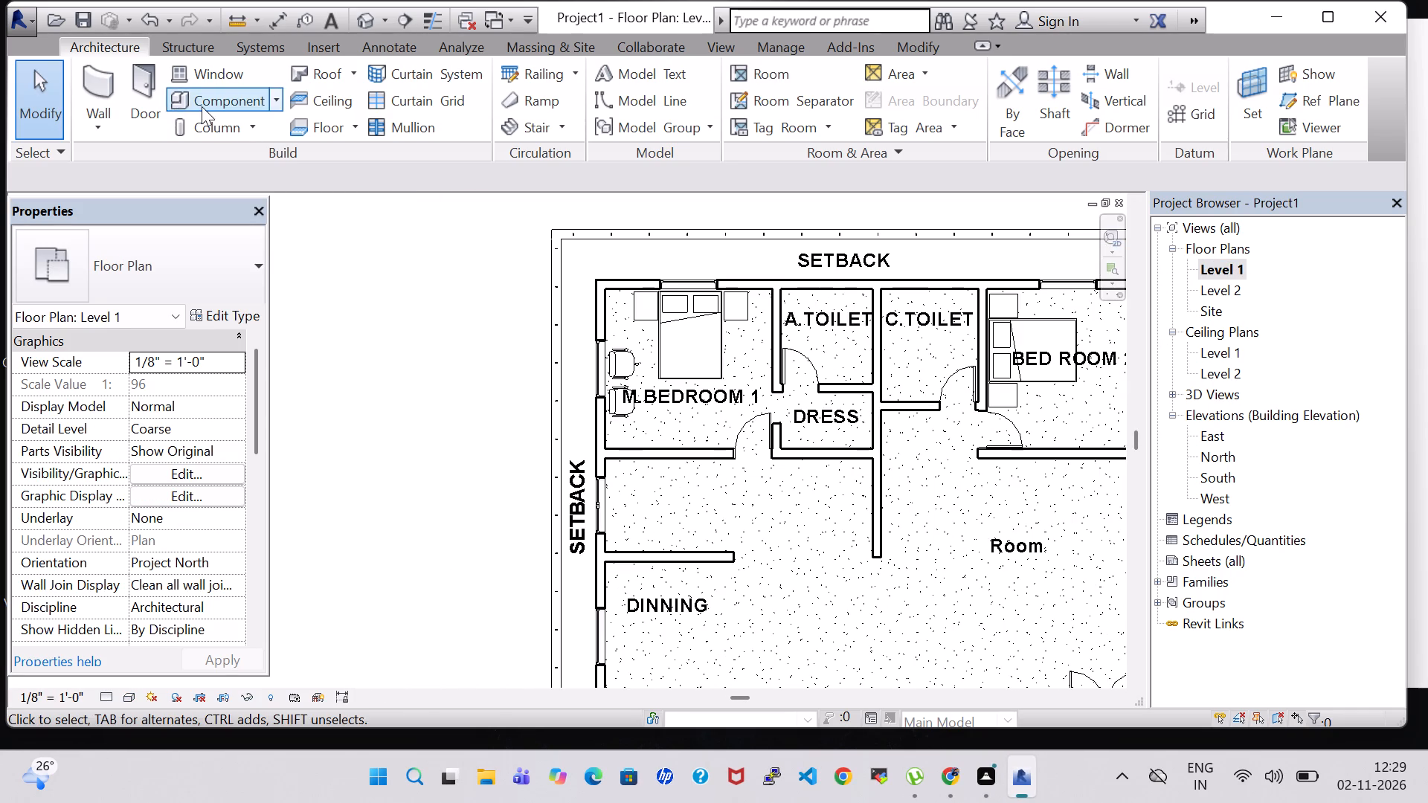
click(202, 106)
middle_drag(1023, 454, 750, 476)
scroll(829, 311, up, 4)
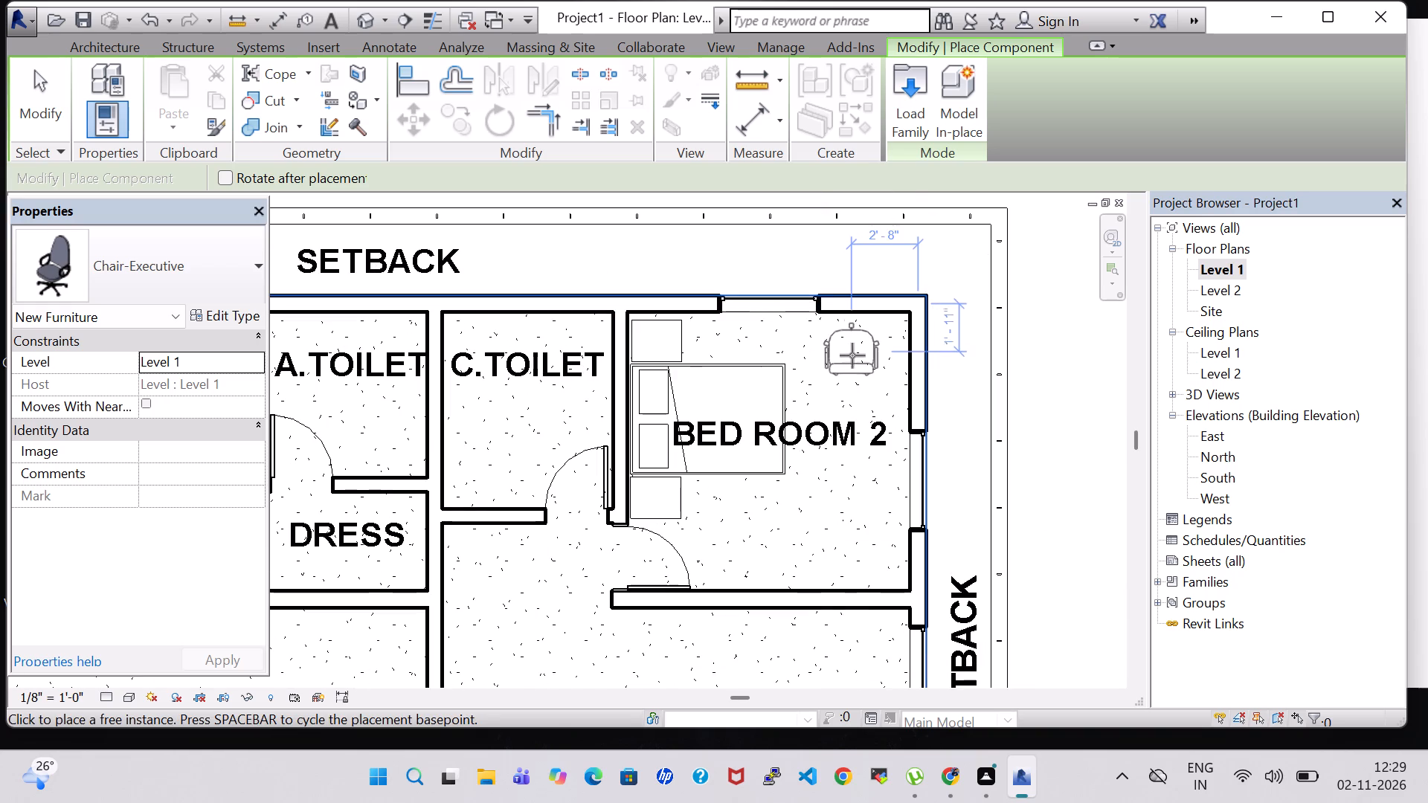
key(space)
key(space)
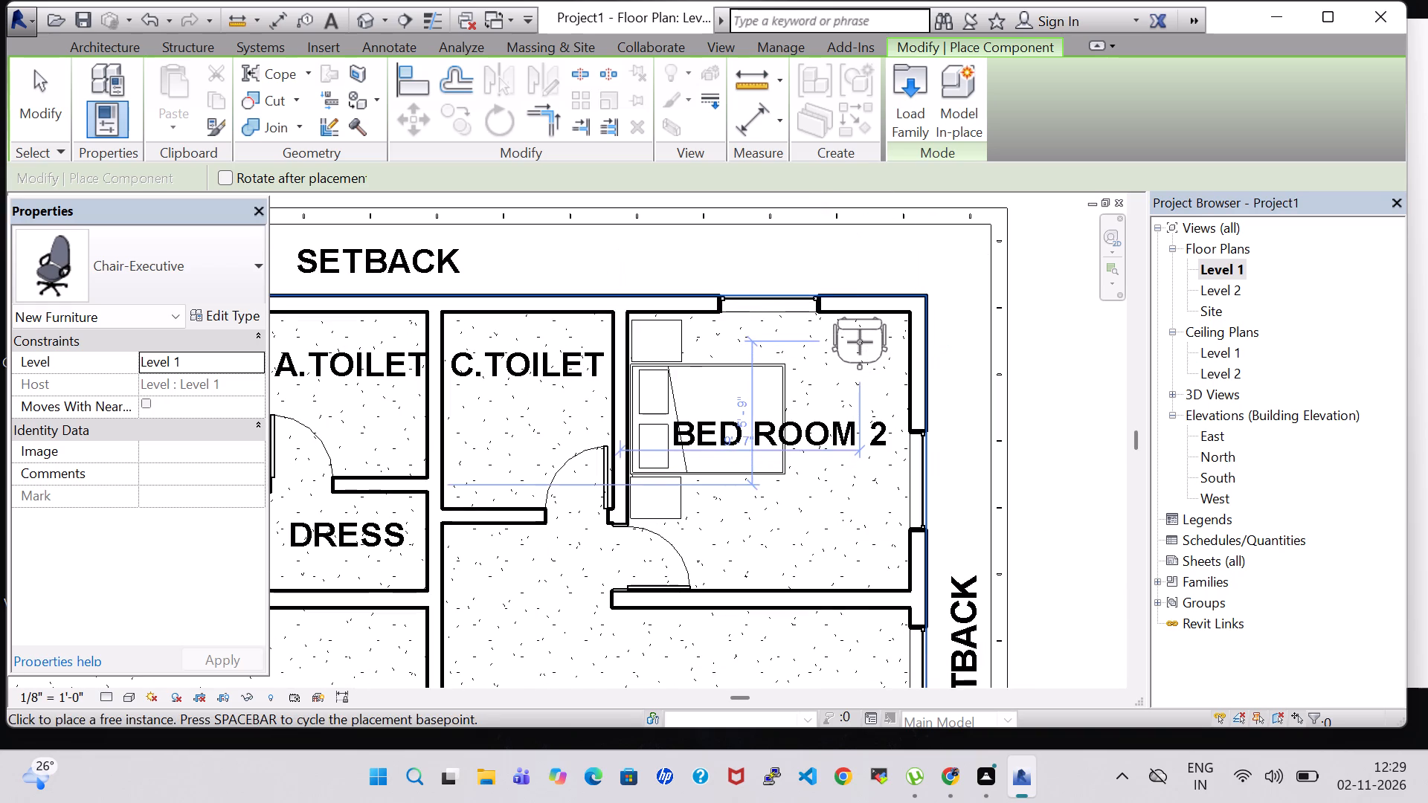
click(860, 342)
key(Escape)
key(Escape)
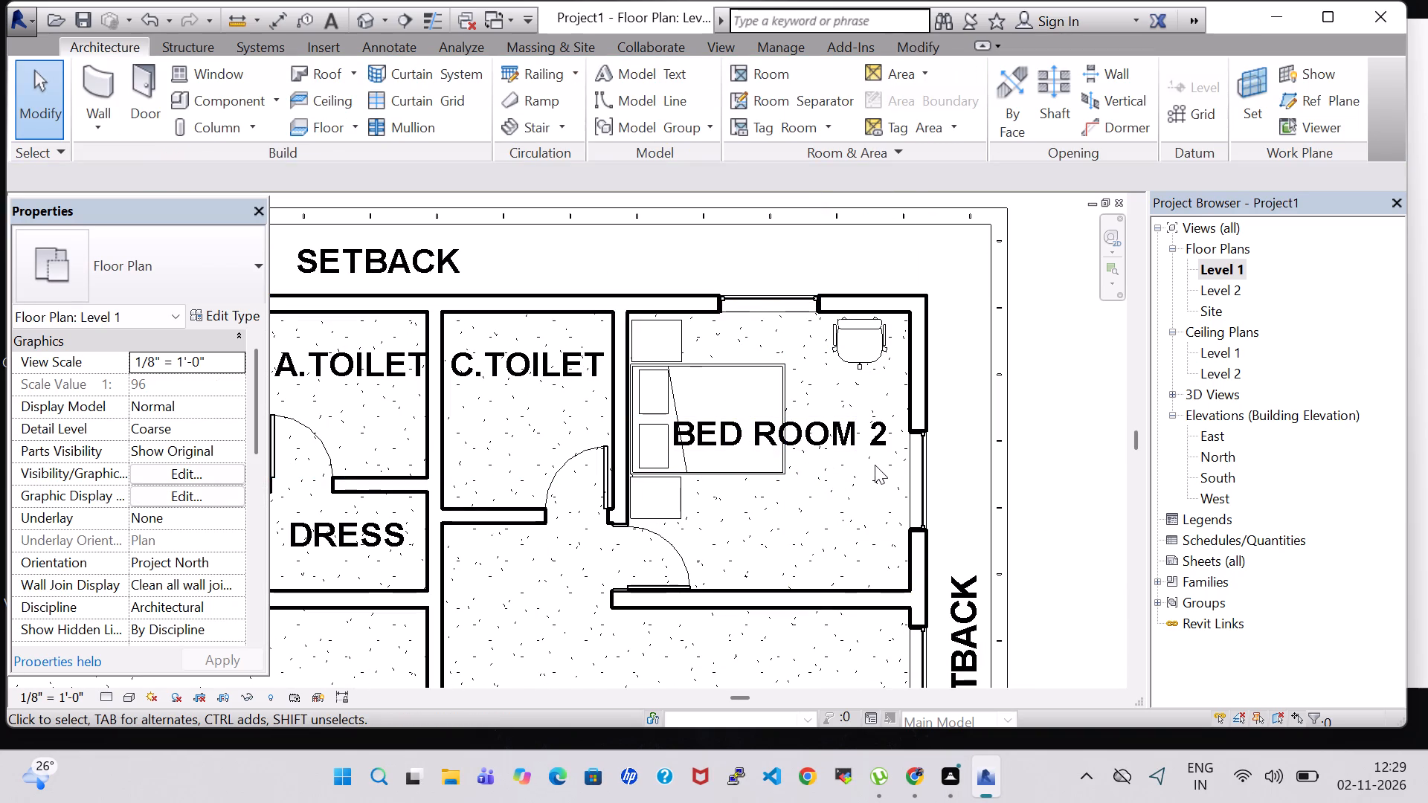
Shift the east window of BED ROOM 2 south along its wall to about 8'-7" from the north wall.
click(913, 481)
key(Down)
key(Down)
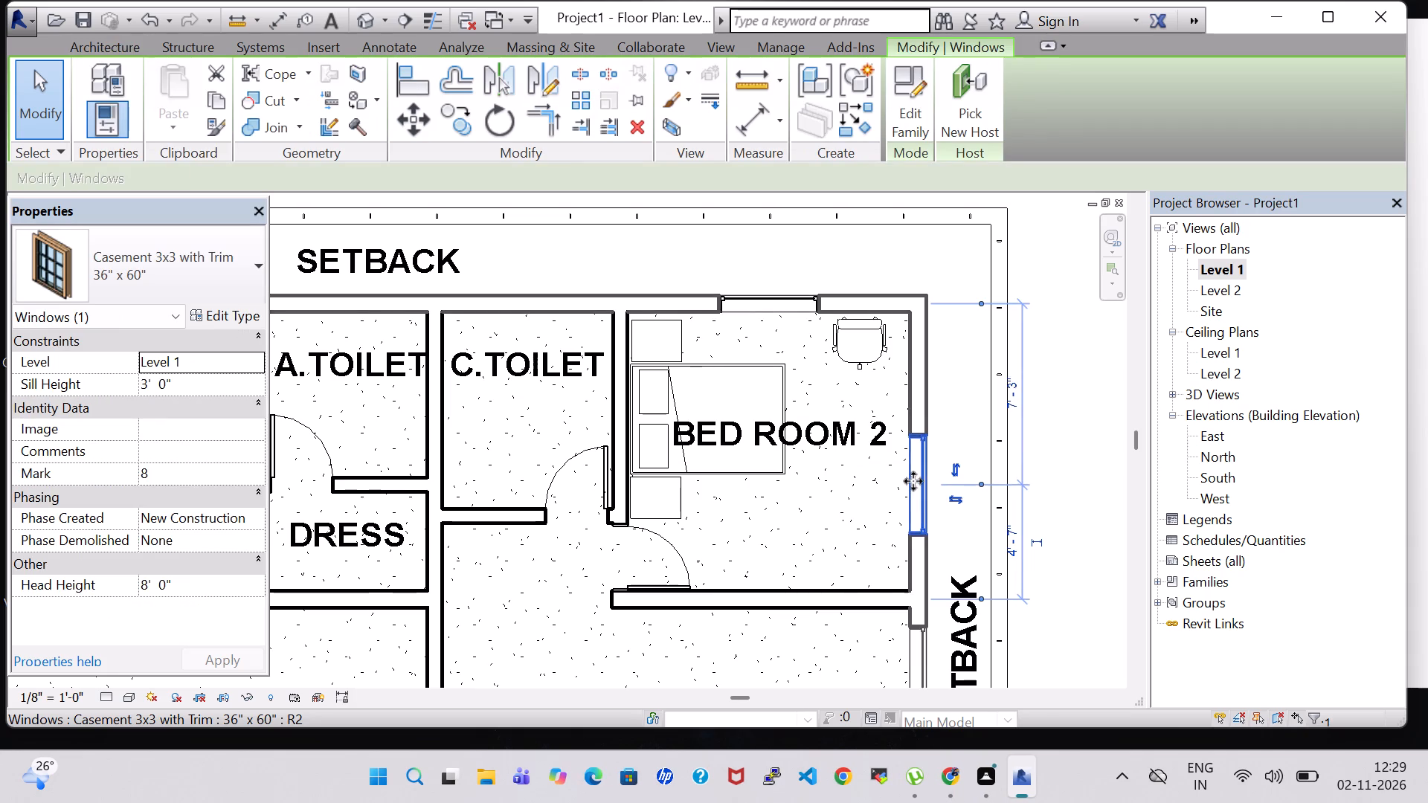
key(Down)
key(Down)
key(Down)
key(Down)
key(Down)
key(Down)
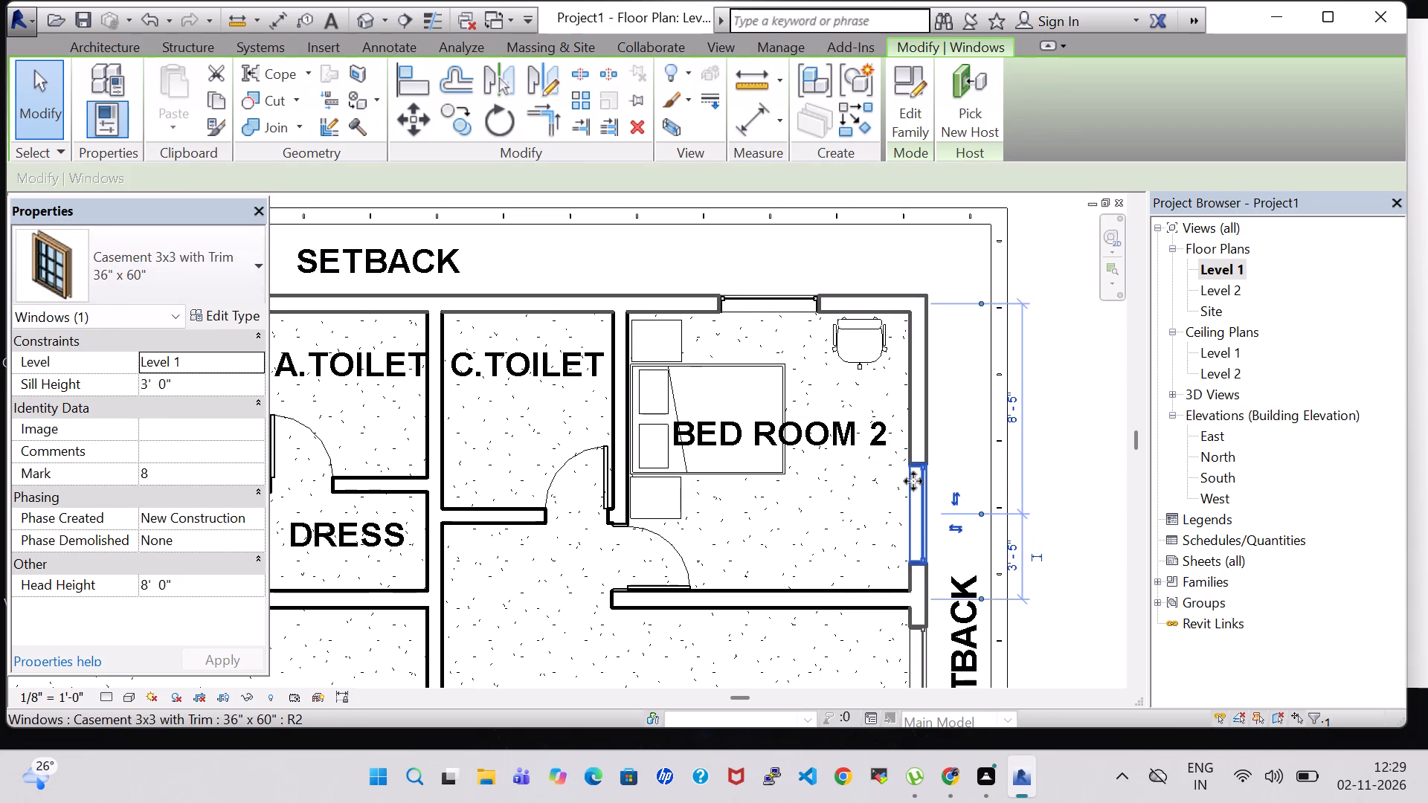
key(Down)
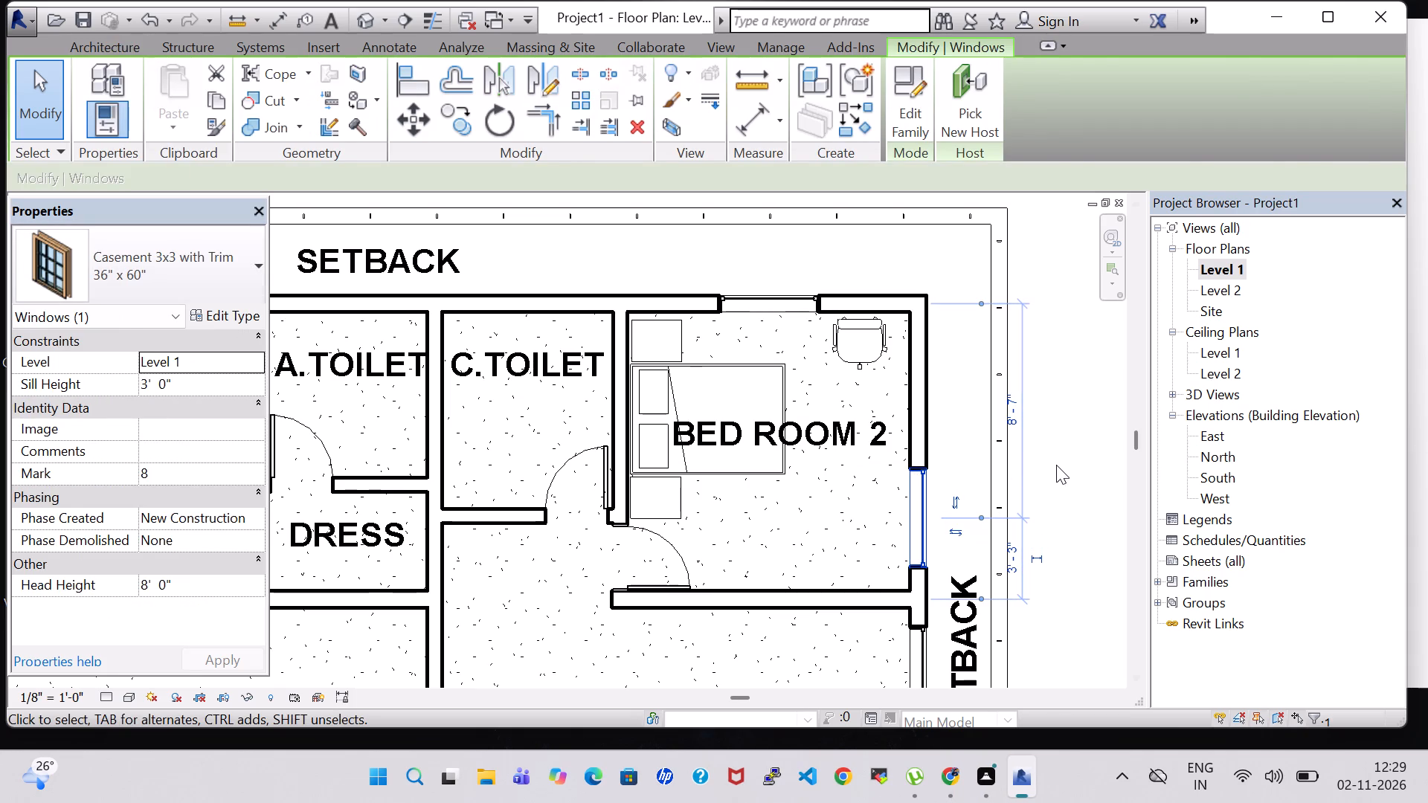
double_click(1056, 465)
Load the TV Stand family from the Furniture folder of the library.
scroll(1056, 465, down, 4)
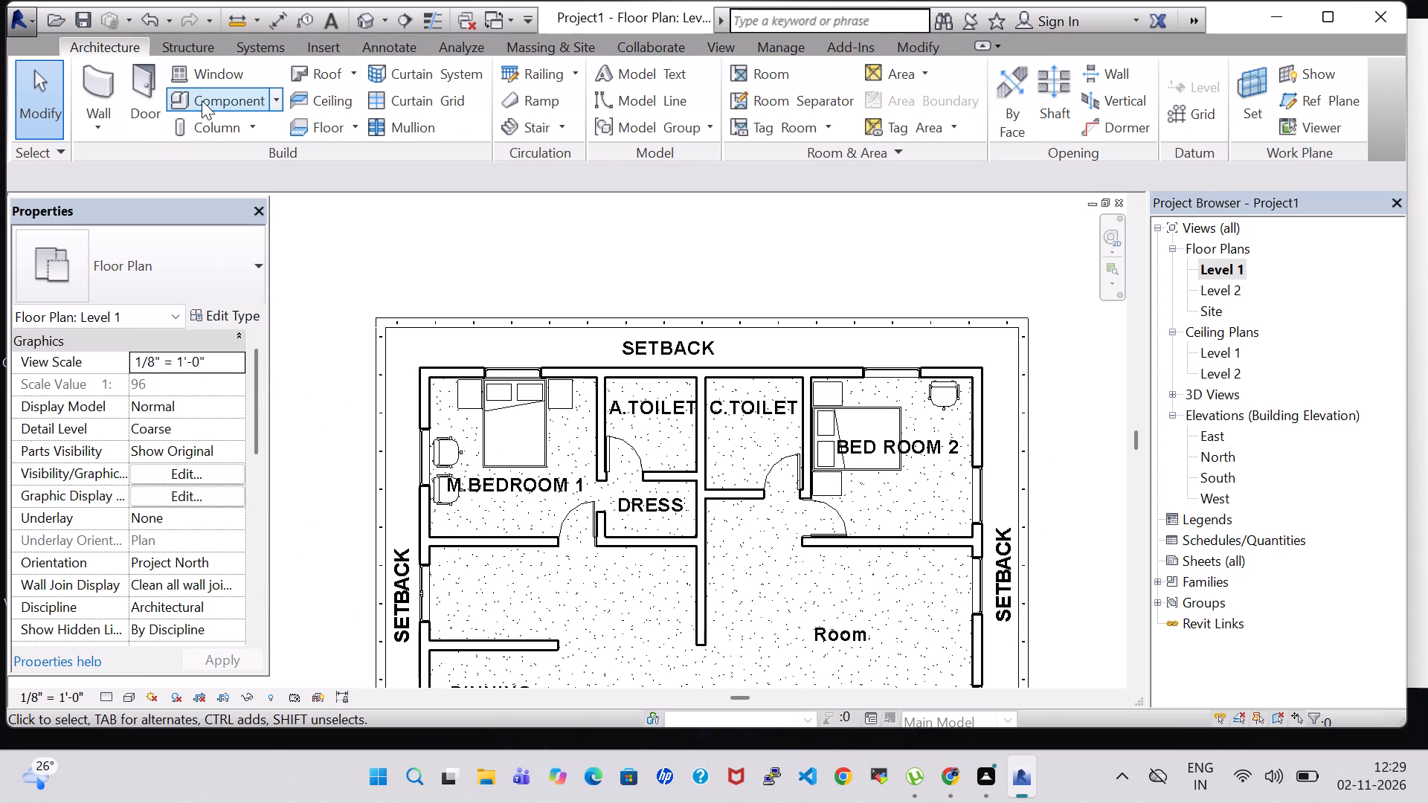
click(202, 100)
click(911, 95)
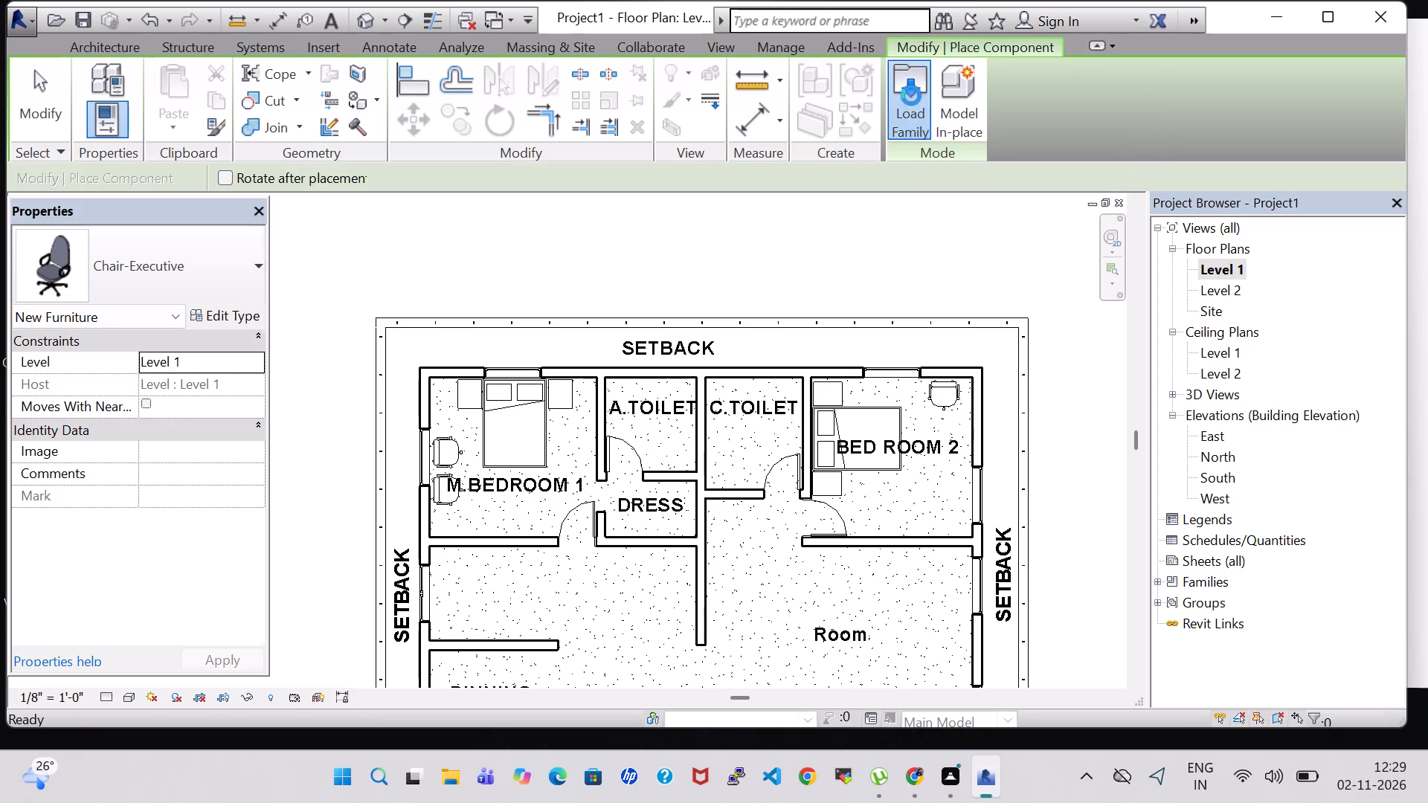
scroll(843, 402, down, 1)
double_click(837, 320)
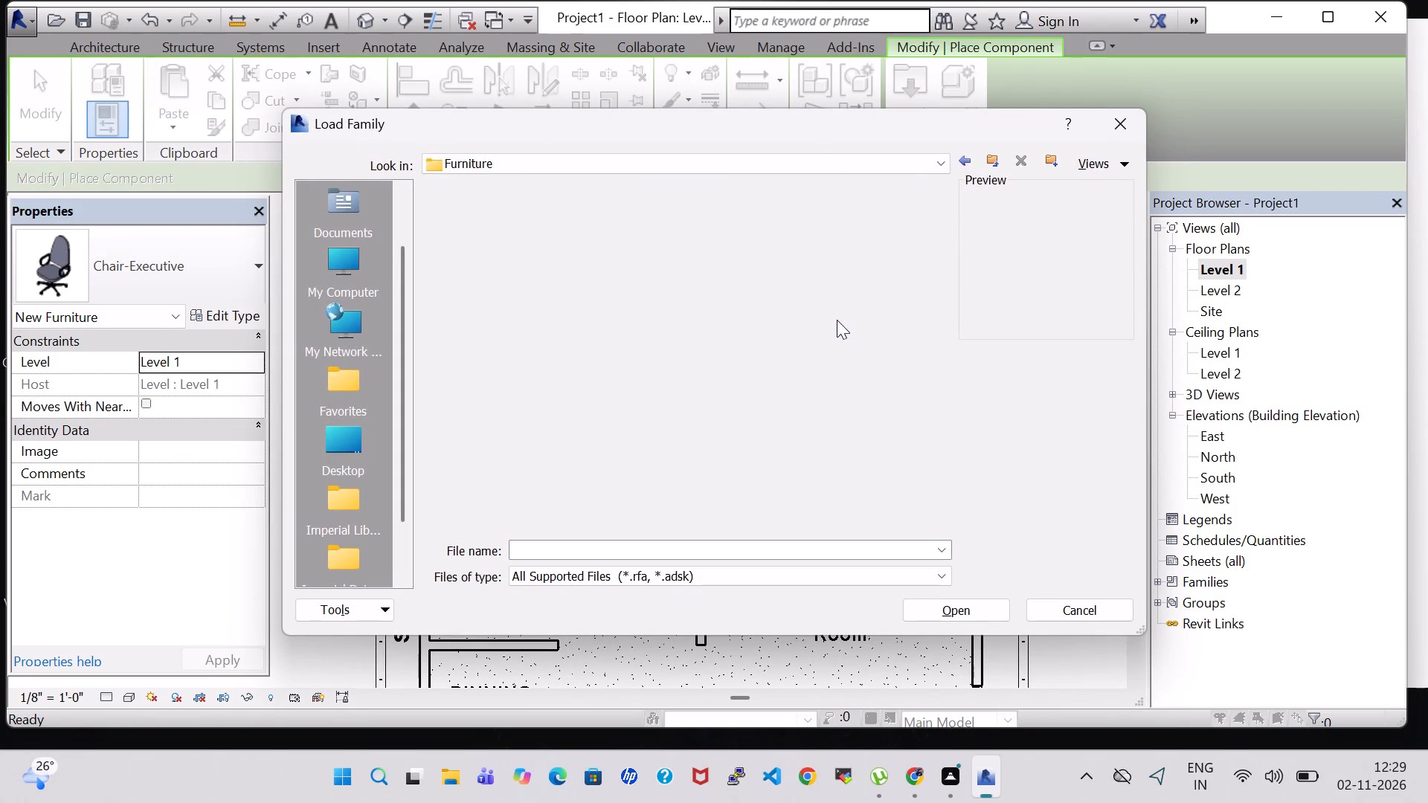
click(545, 390)
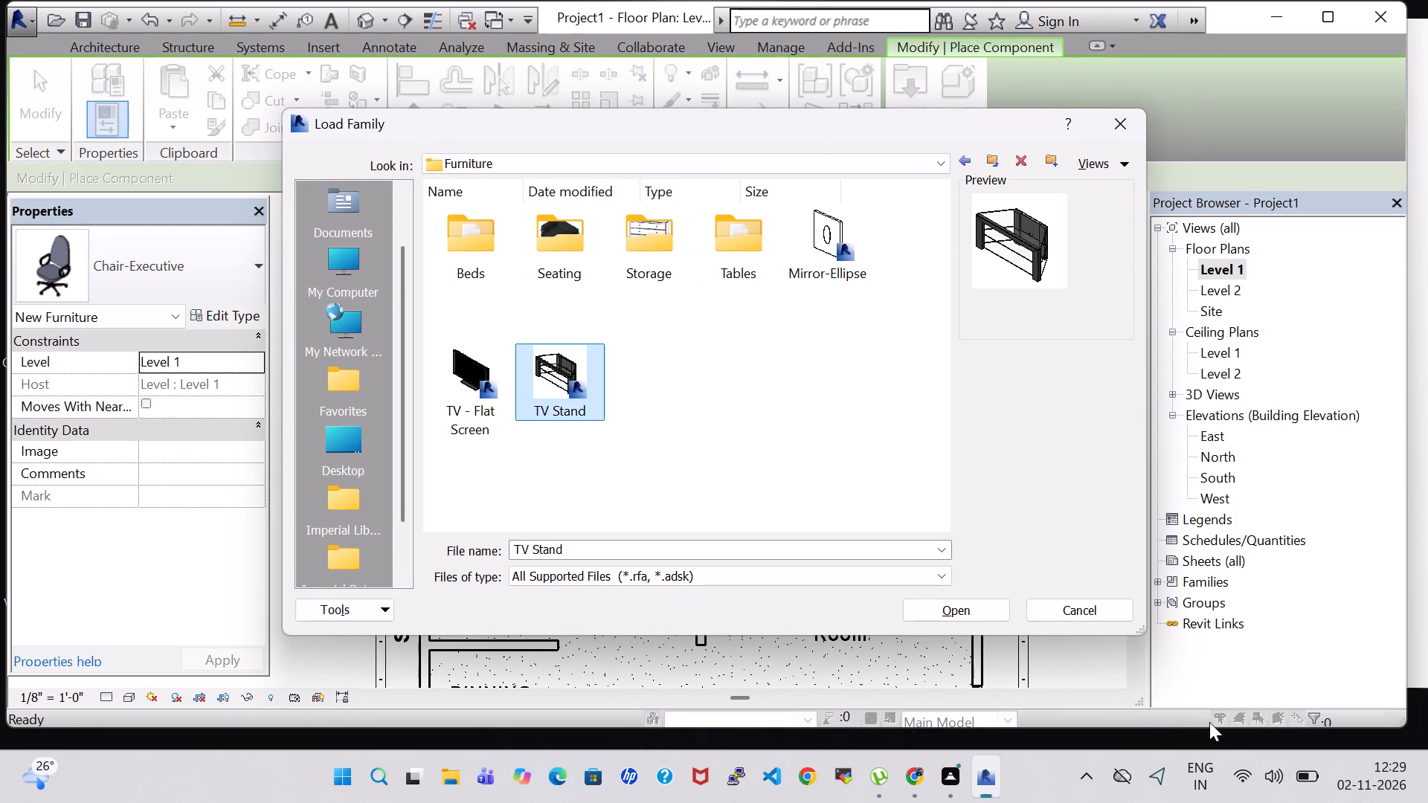
click(958, 613)
Place a TV Stand in M.BEDROOM 1 against the wall shared with A.TOILET, rotated with its wide side toward the bed.
scroll(594, 498, up, 8)
key(space)
key(space)
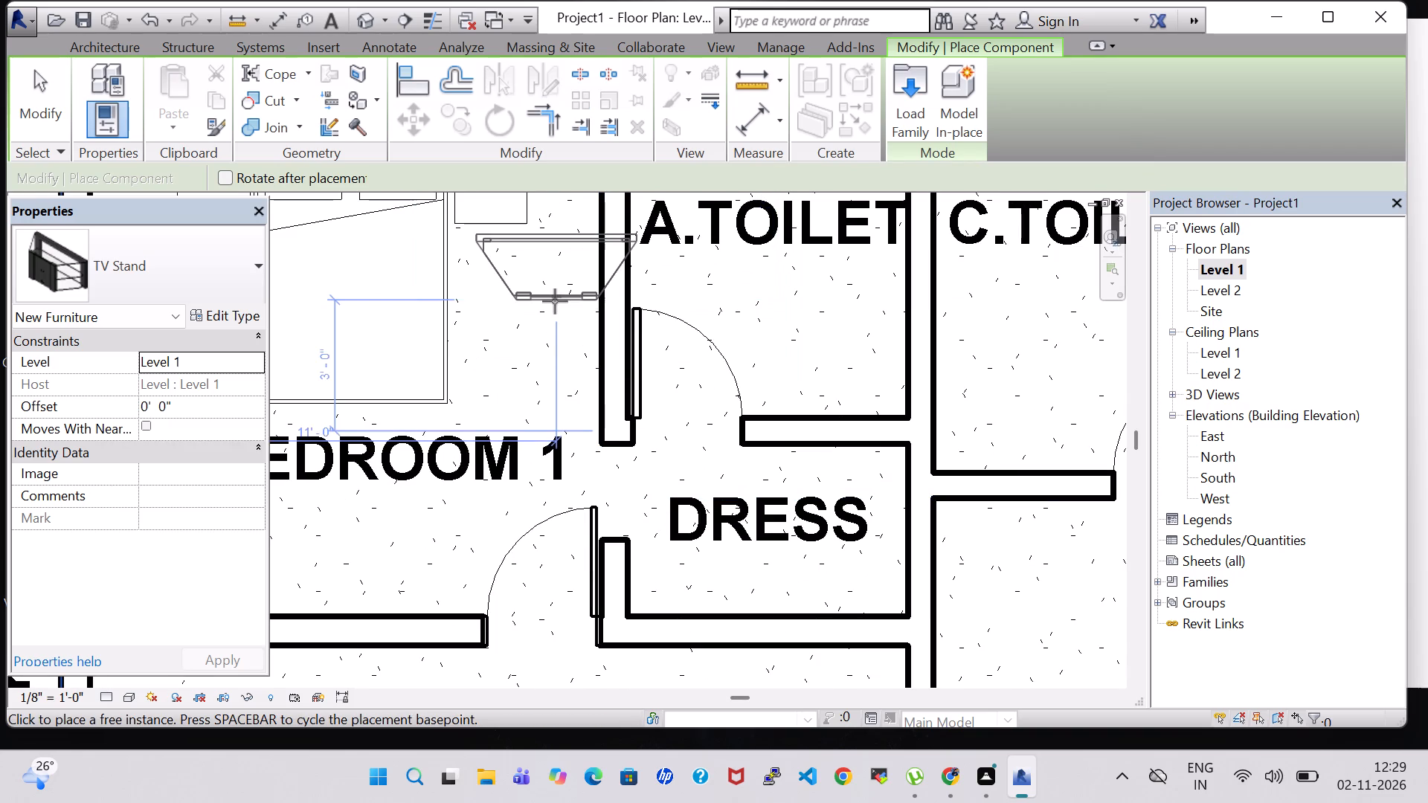
key(space)
key(space)
key(space)
key(space)
key(space)
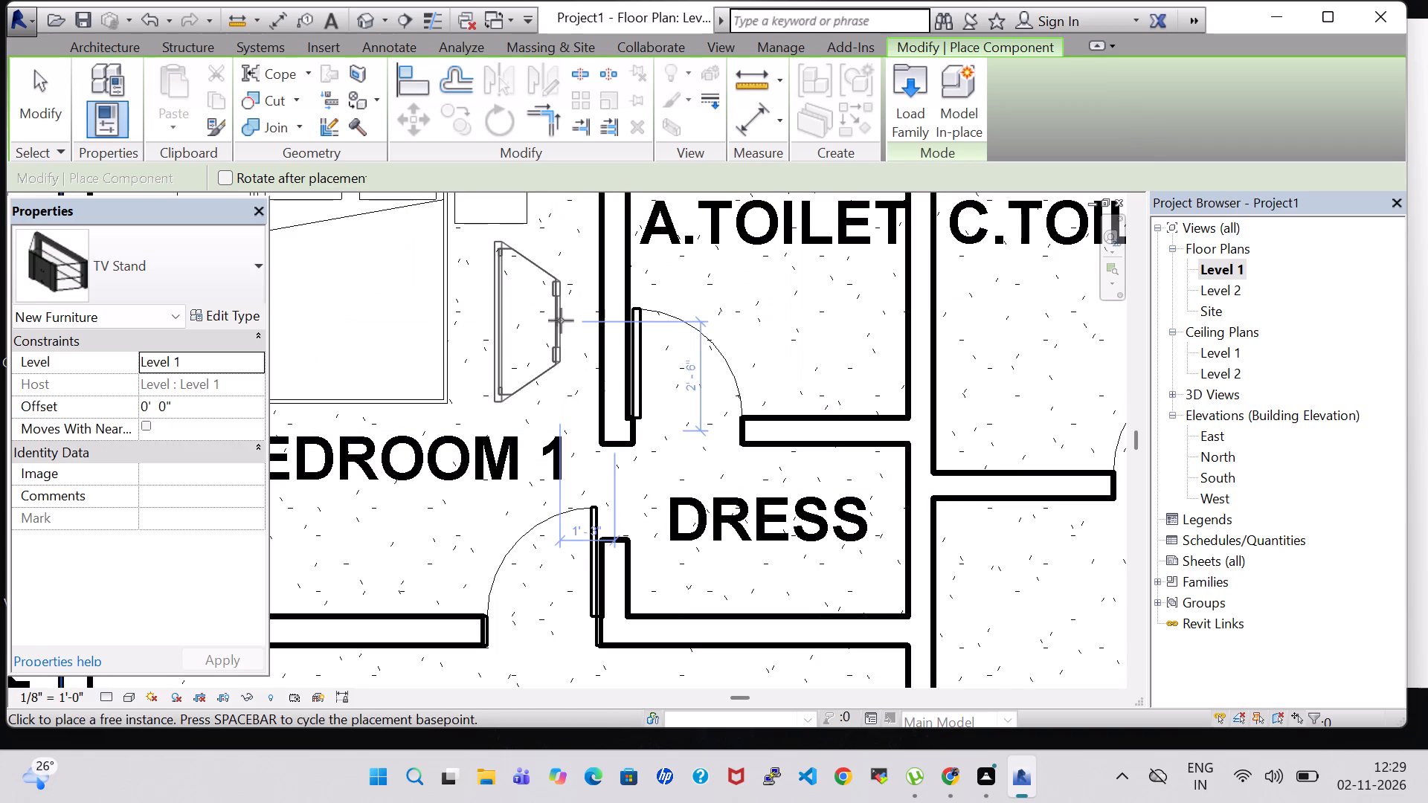
click(594, 320)
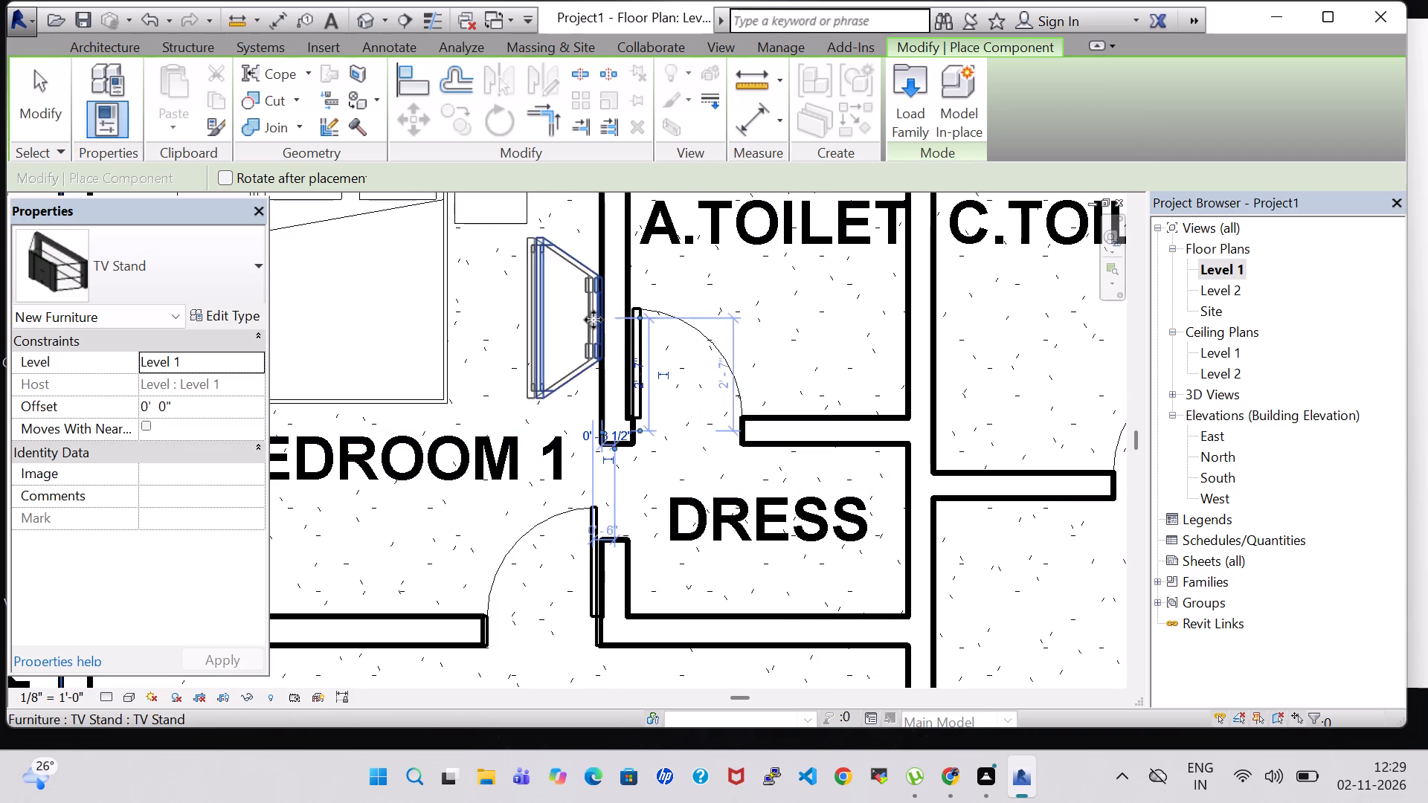
Place a second TV Stand in BED ROOM 2 against the east wall between the chair and the window, with its wide side toward the bed.
scroll(792, 461, down, 3)
middle_drag(924, 426, 788, 445)
middle_drag(776, 448, 754, 451)
middle_drag(716, 461, 629, 481)
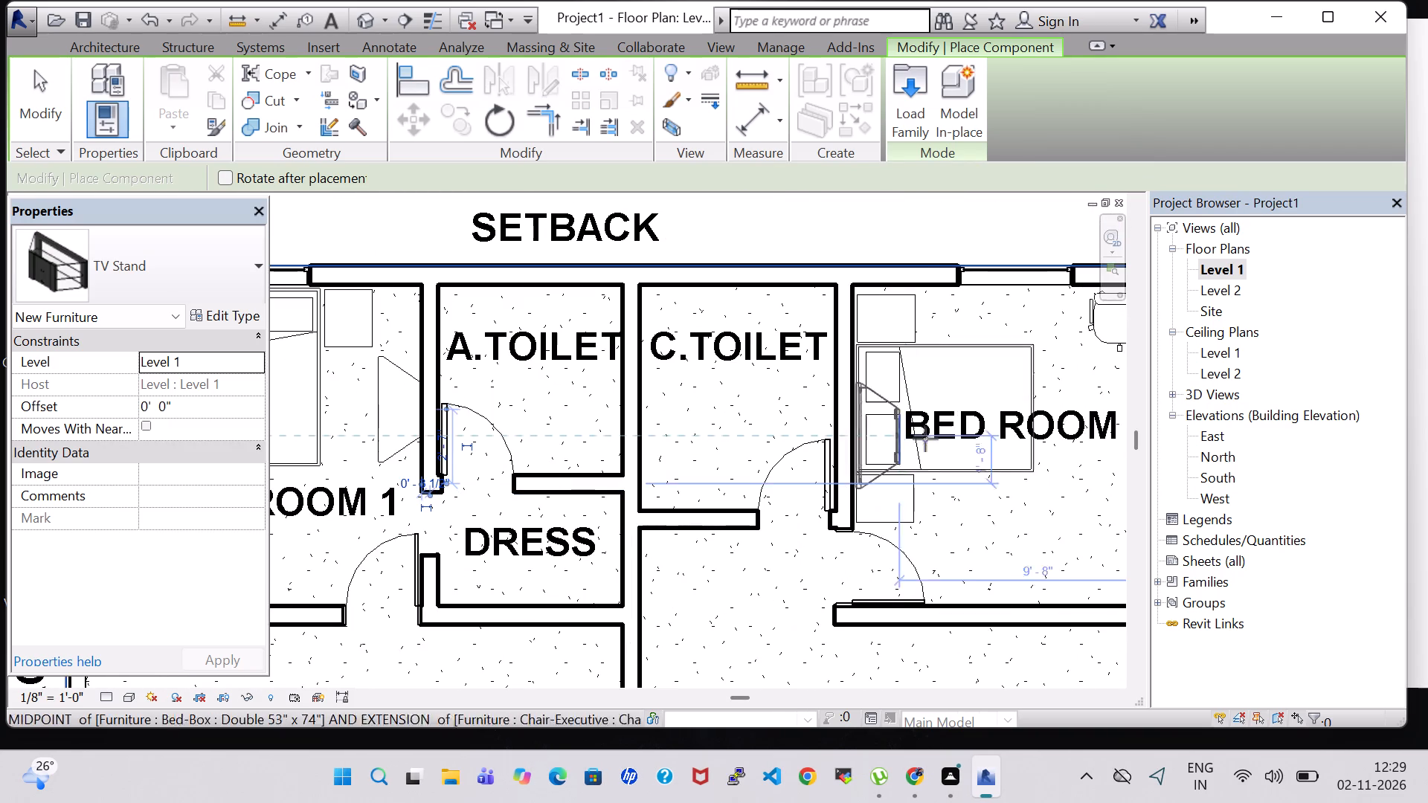
middle_drag(953, 439, 732, 466)
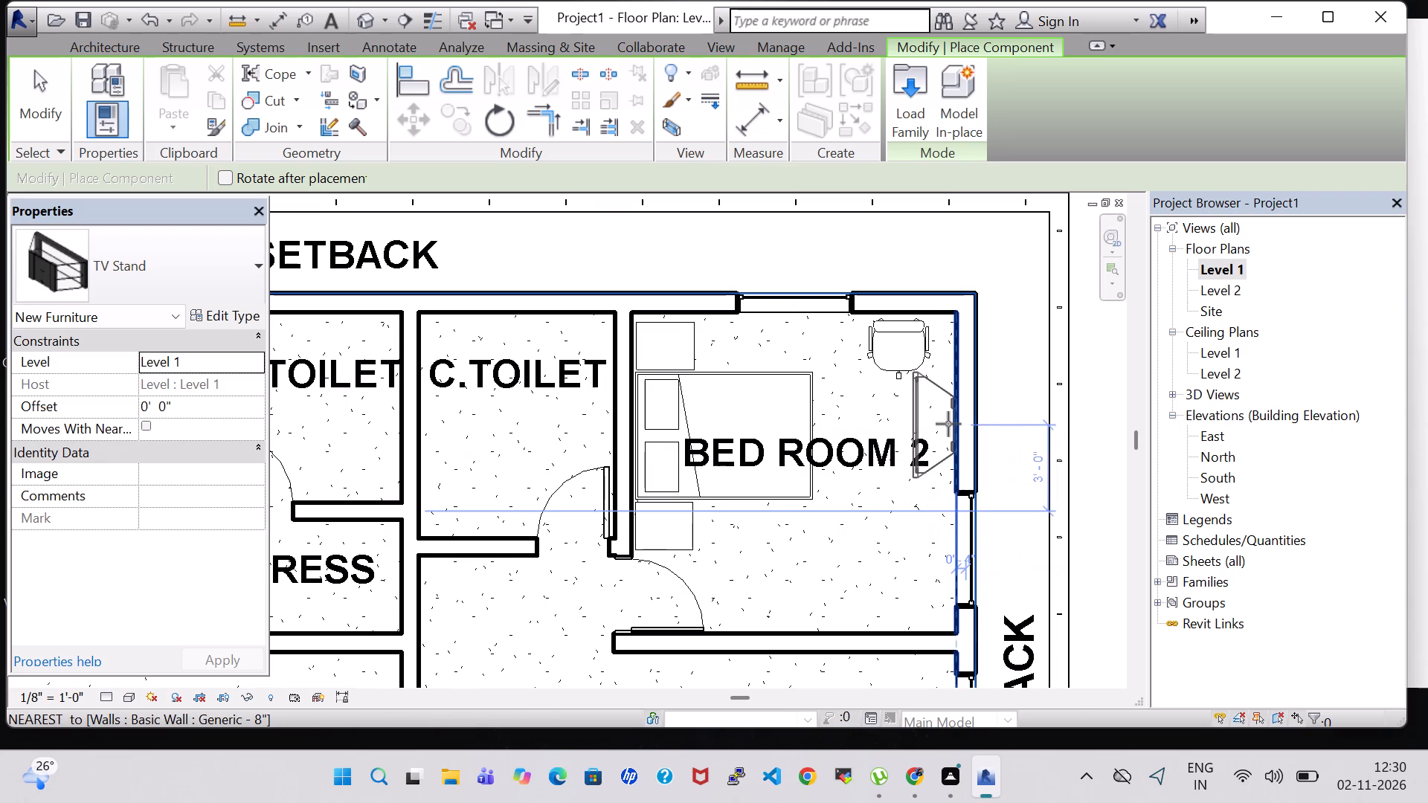
click(948, 424)
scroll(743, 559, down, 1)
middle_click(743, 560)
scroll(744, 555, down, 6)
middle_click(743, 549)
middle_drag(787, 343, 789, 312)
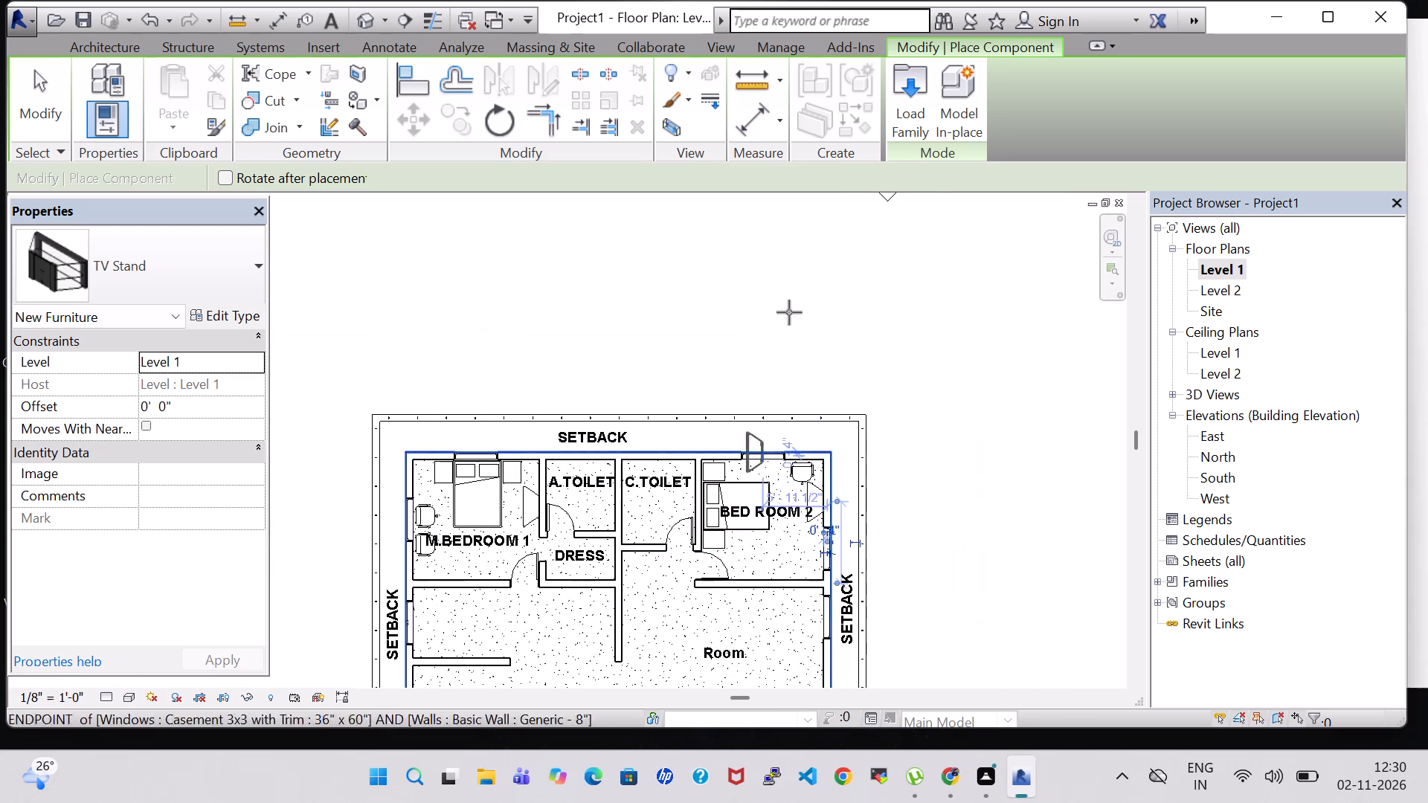
Place a third TV Stand in GUEST ROOM against the wall shared with PARKING, facing the bed, and end placement.
middle_drag(789, 312, 792, 304)
middle_drag(684, 611, 687, 384)
scroll(684, 588, up, 8)
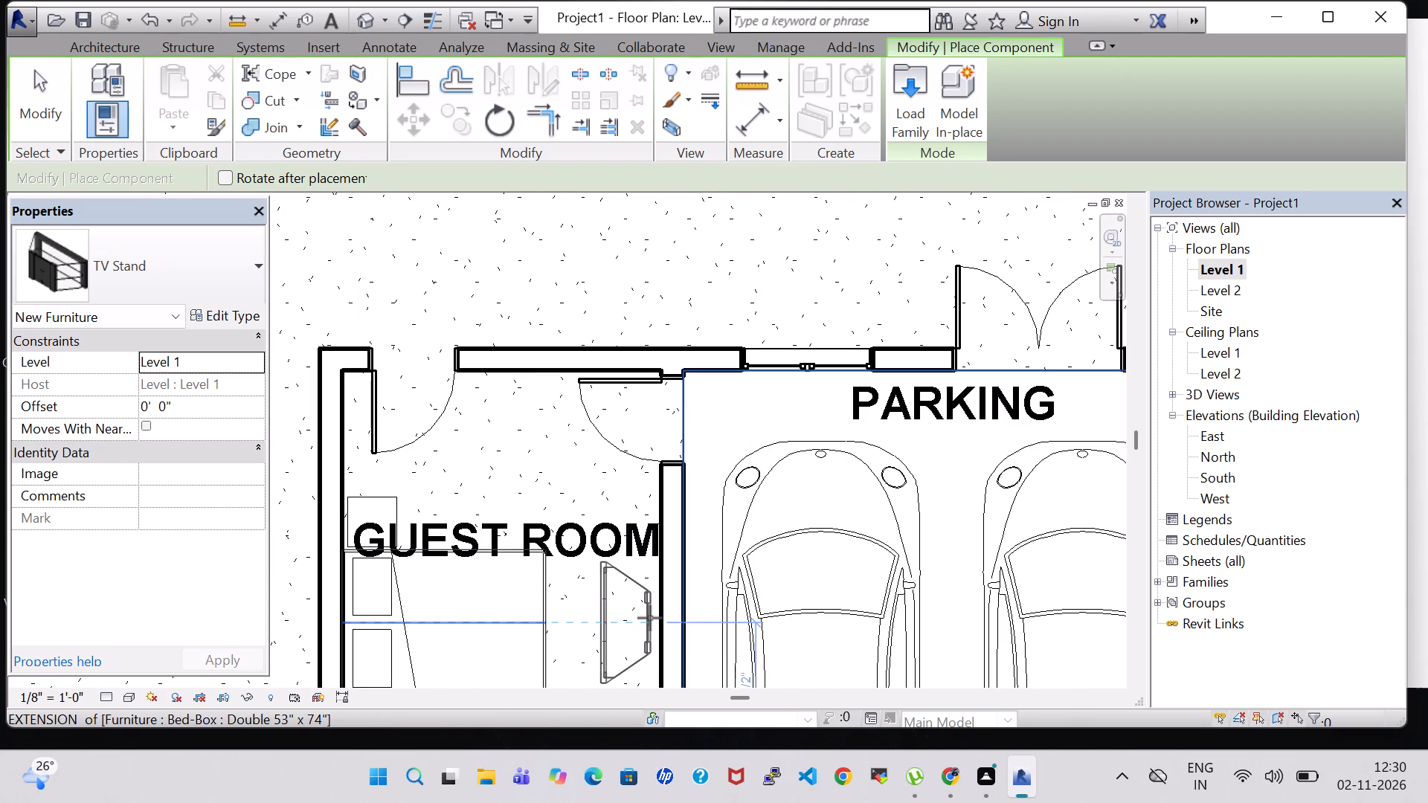
click(663, 618)
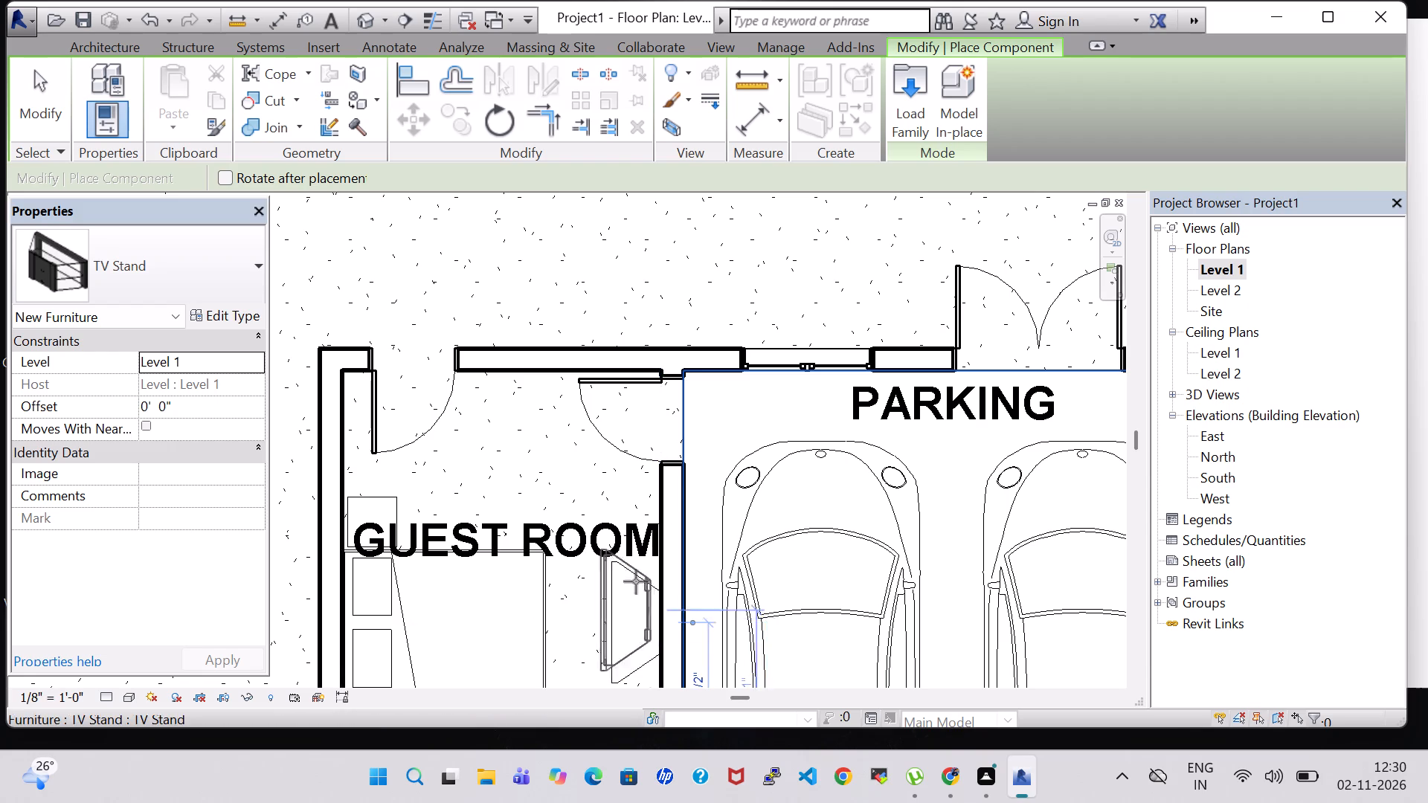
scroll(615, 510, down, 9)
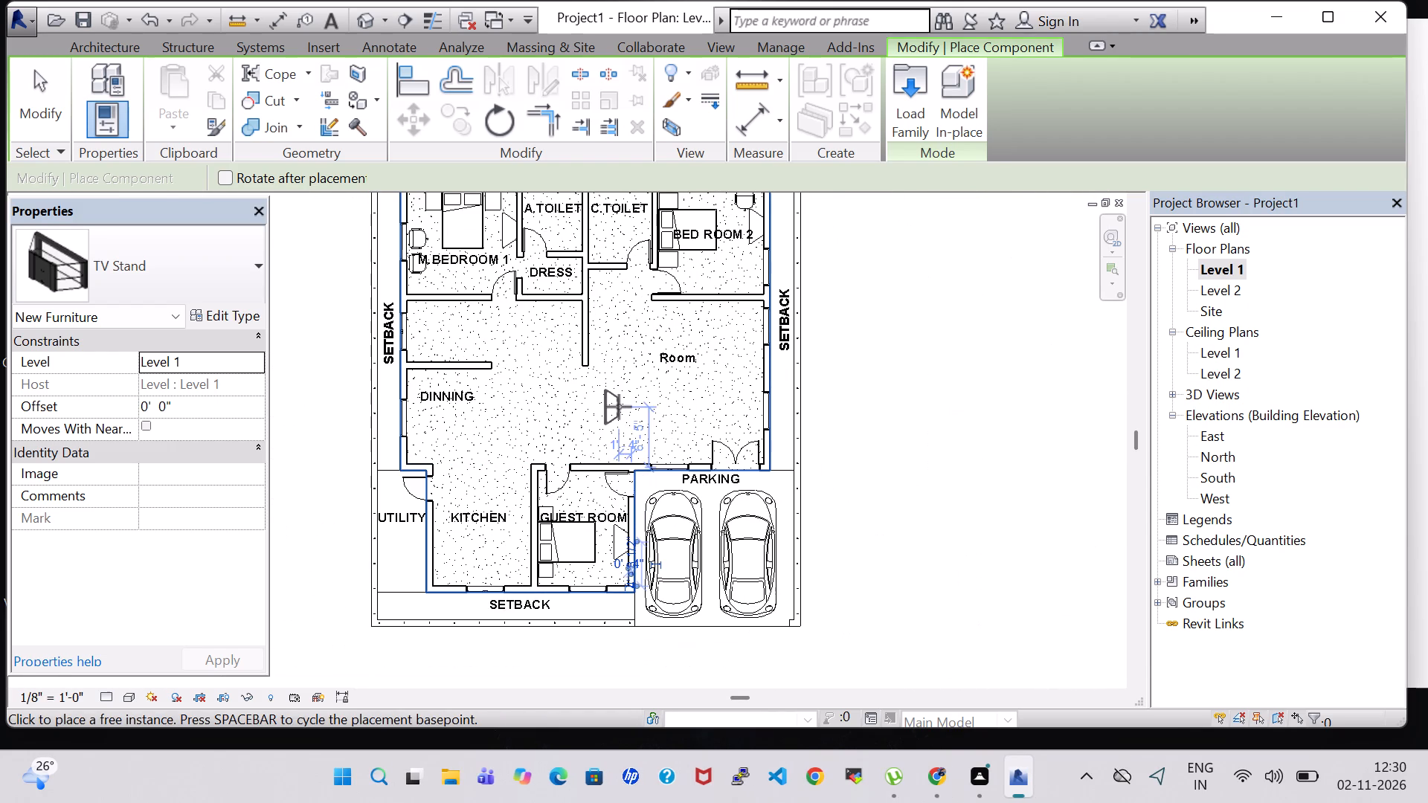
key(Escape)
key(Escape)
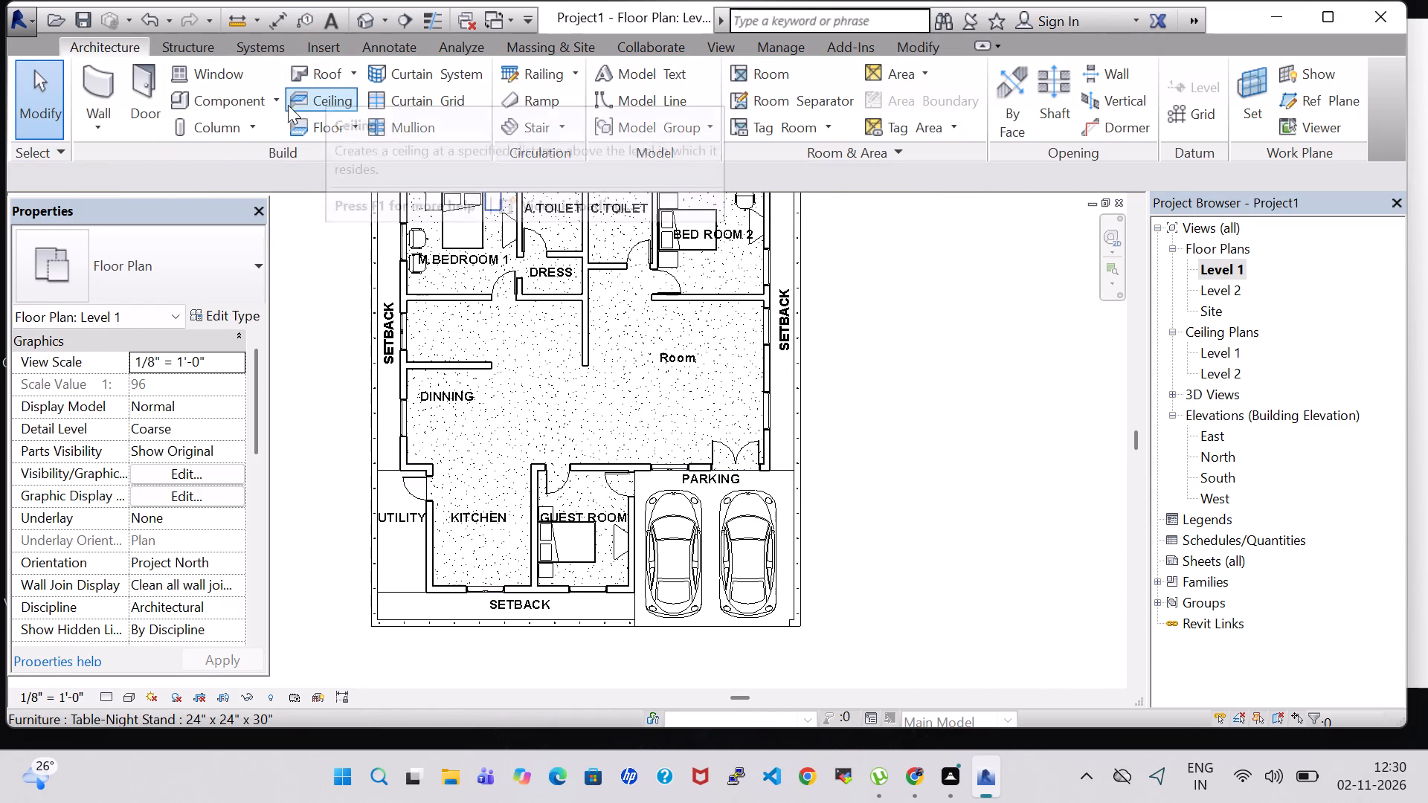
Load the TV - Flat Screen family from the Furniture folder of the US Imperial library.
click(203, 97)
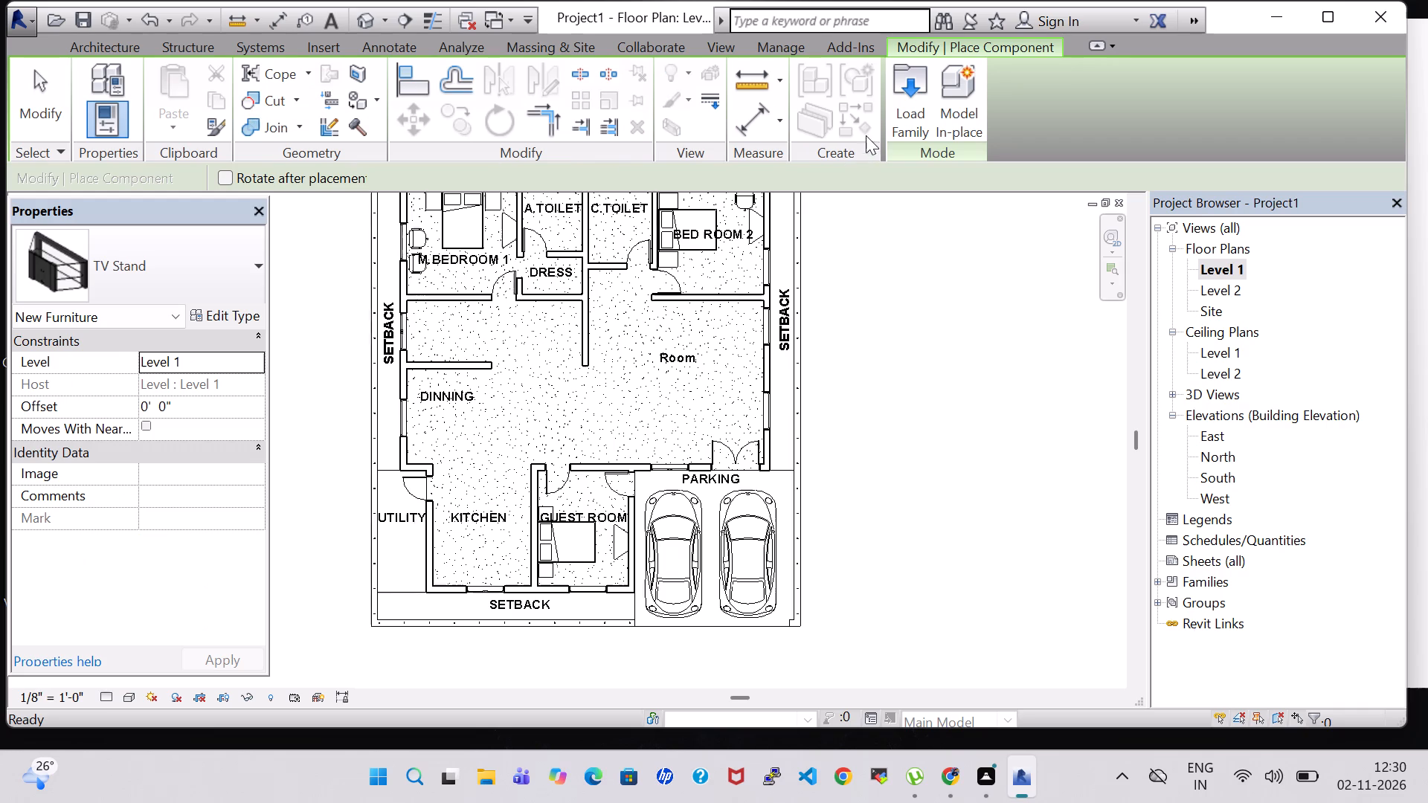
click(910, 99)
scroll(777, 338, down, 1)
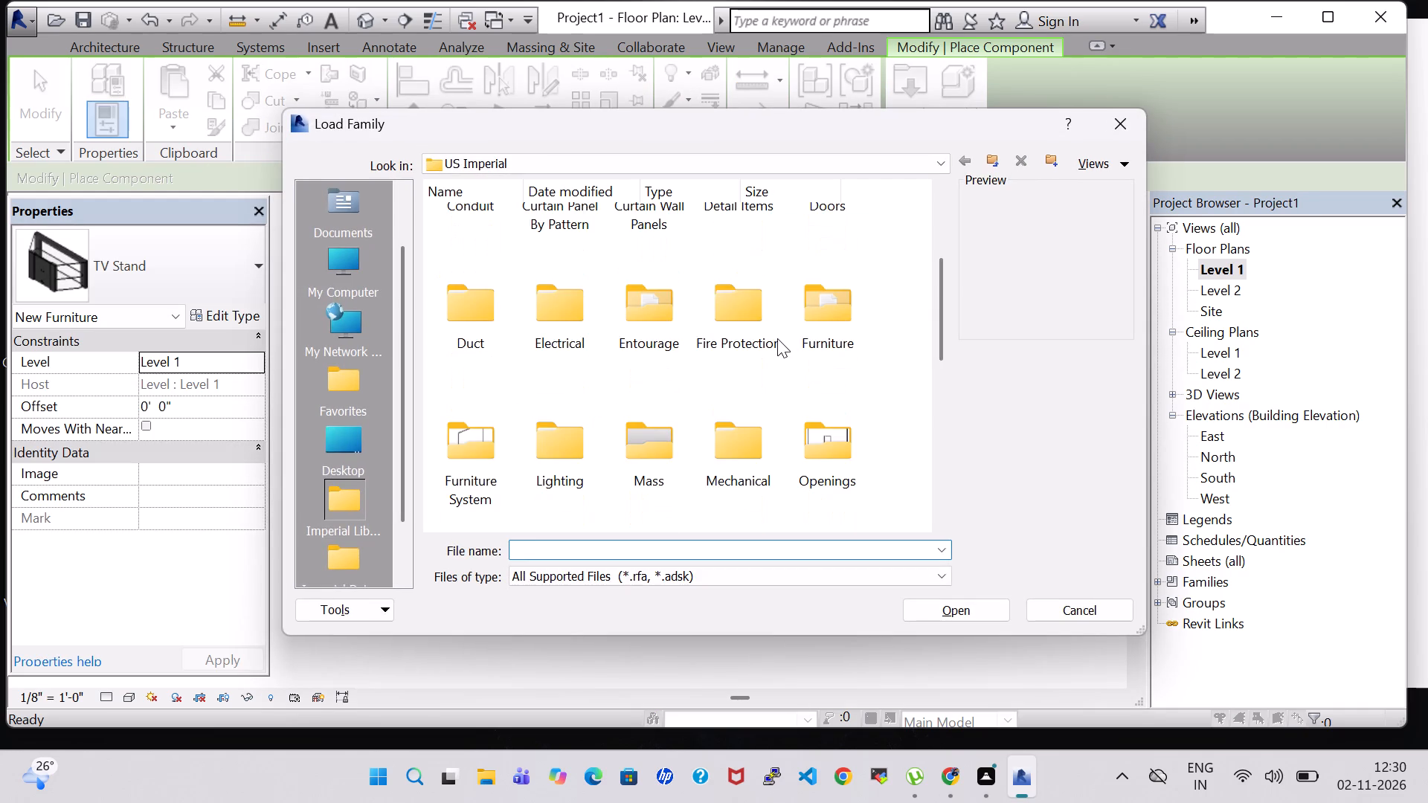
scroll(777, 338, down, 1)
scroll(723, 387, down, 1)
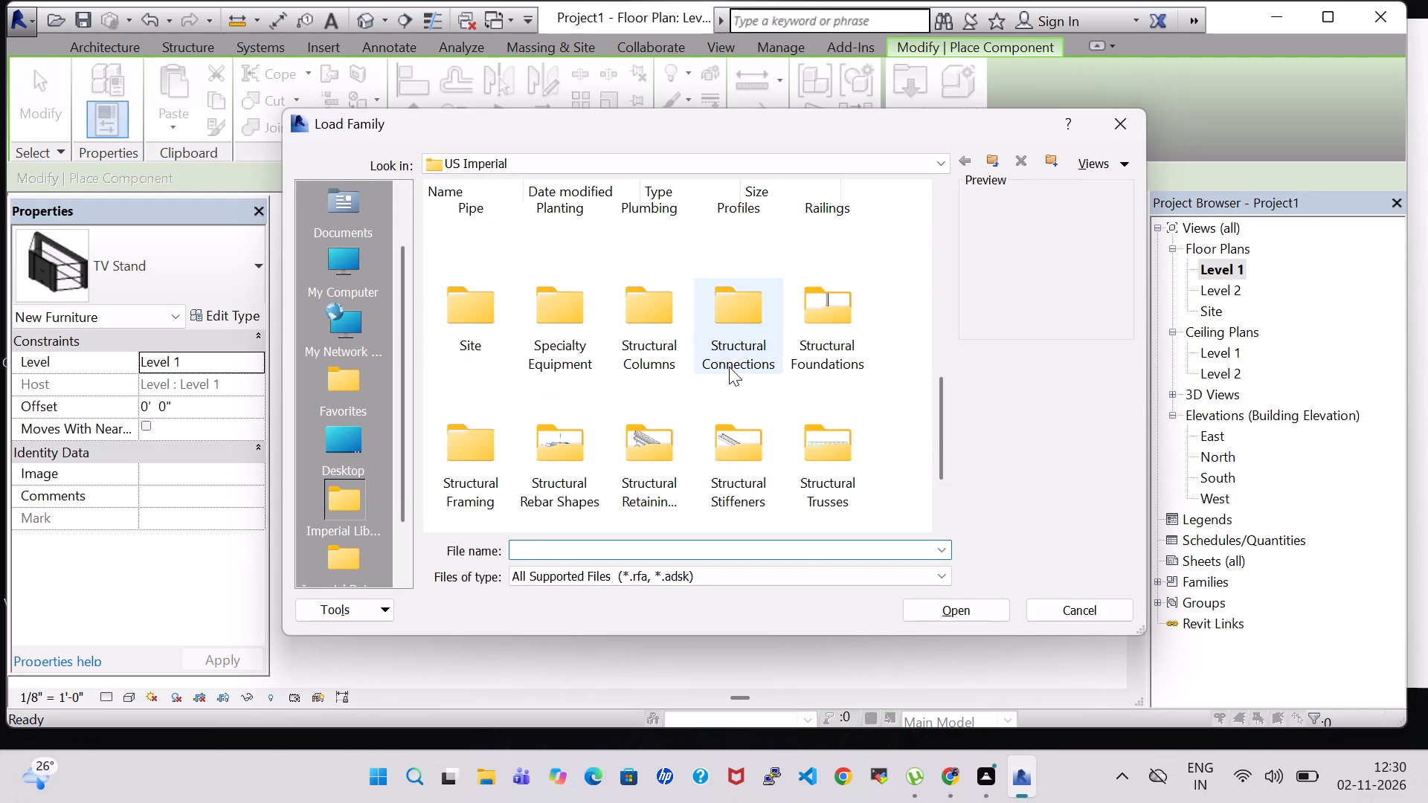
scroll(734, 357, down, 1)
scroll(758, 364, up, 1)
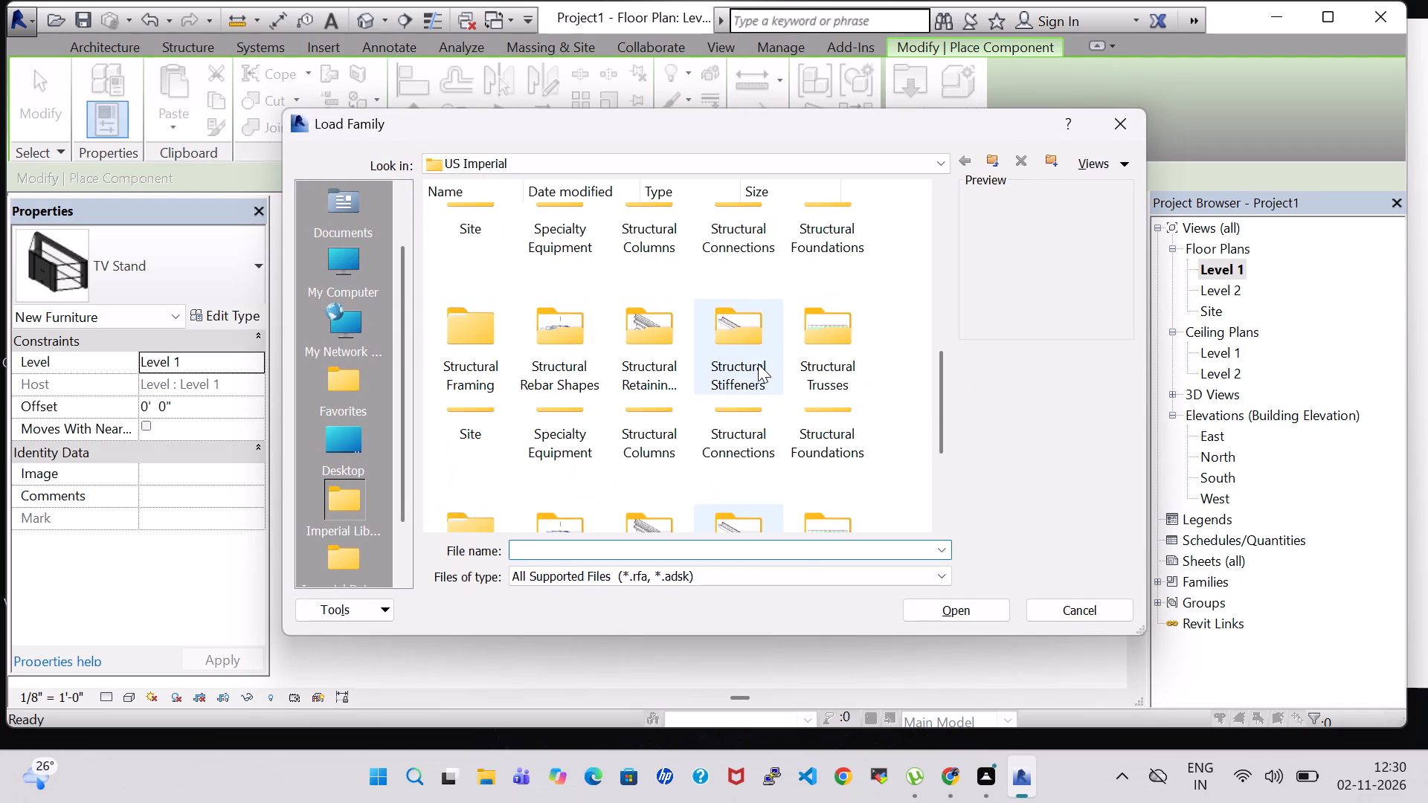
scroll(743, 377, down, 1)
scroll(743, 377, up, 1)
scroll(743, 377, down, 1)
scroll(743, 377, up, 2)
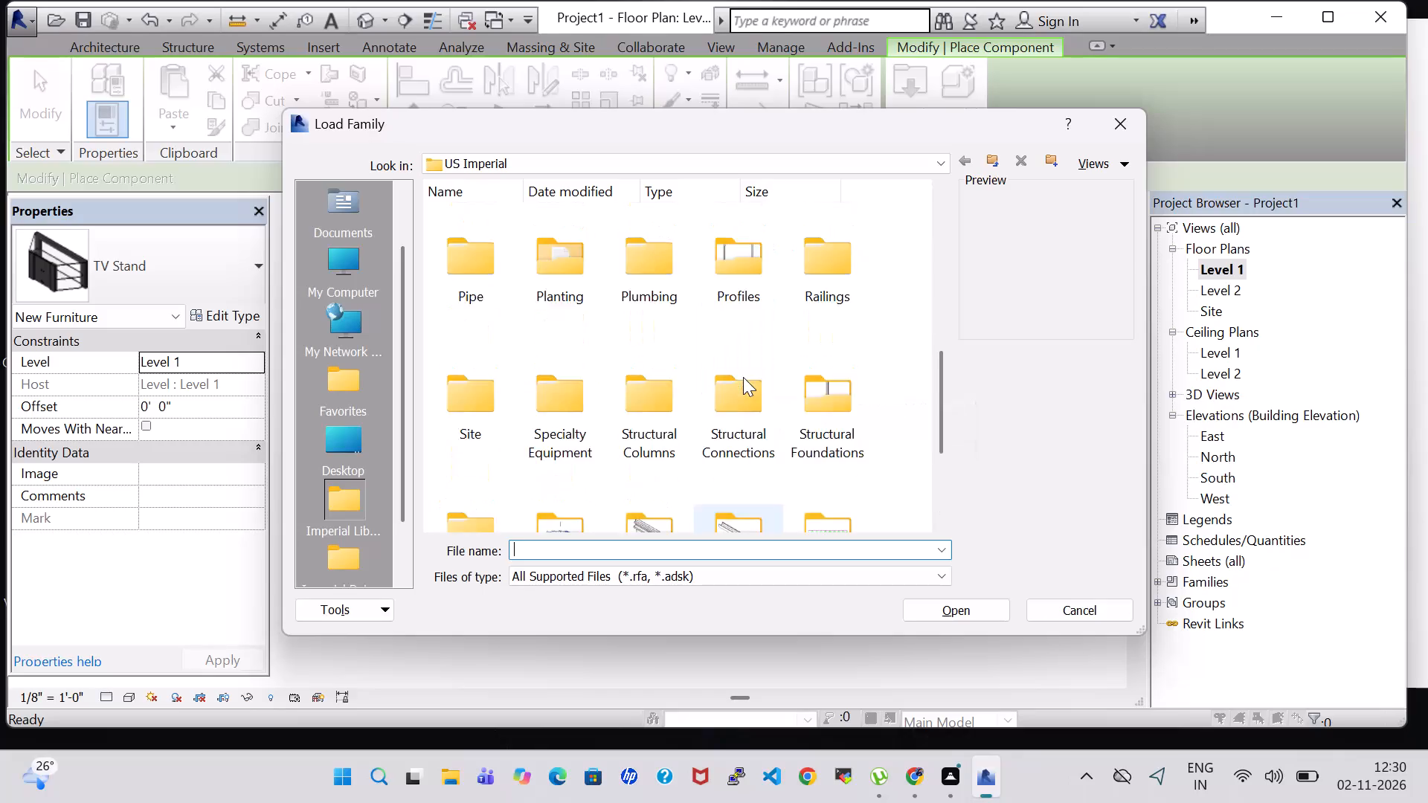
scroll(743, 377, up, 1)
scroll(925, 344, up, 2)
scroll(859, 385, down, 1)
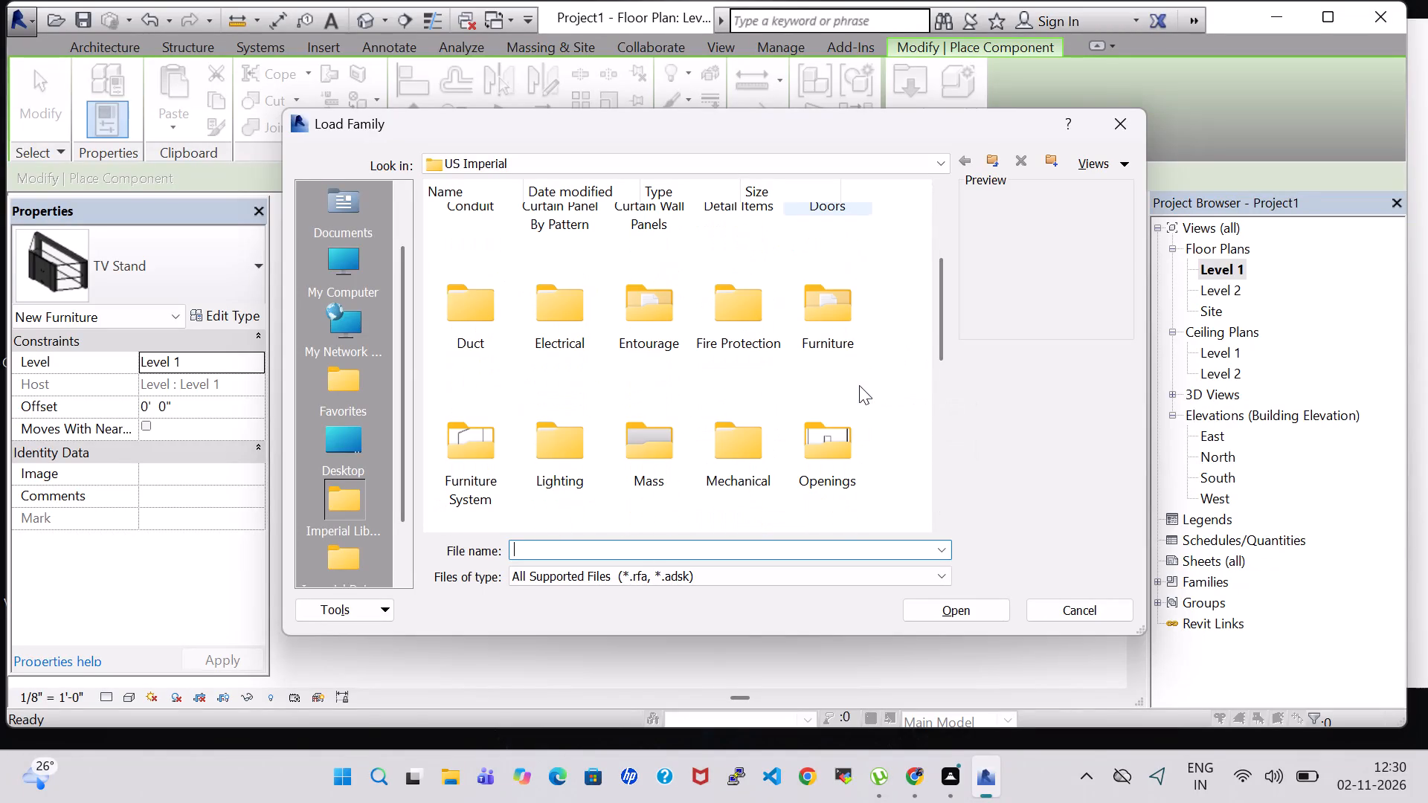
double_click(811, 321)
click(480, 381)
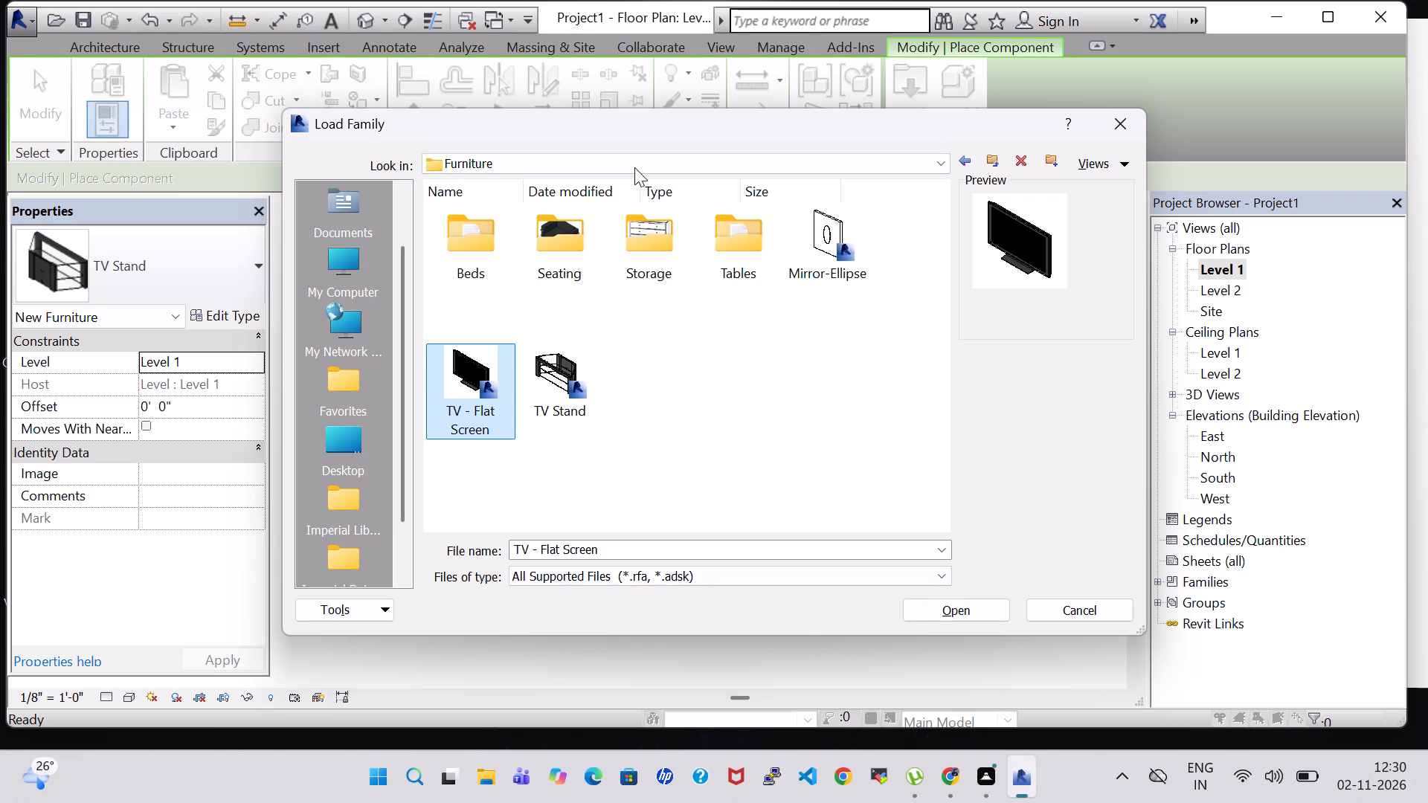
click(994, 622)
click(992, 620)
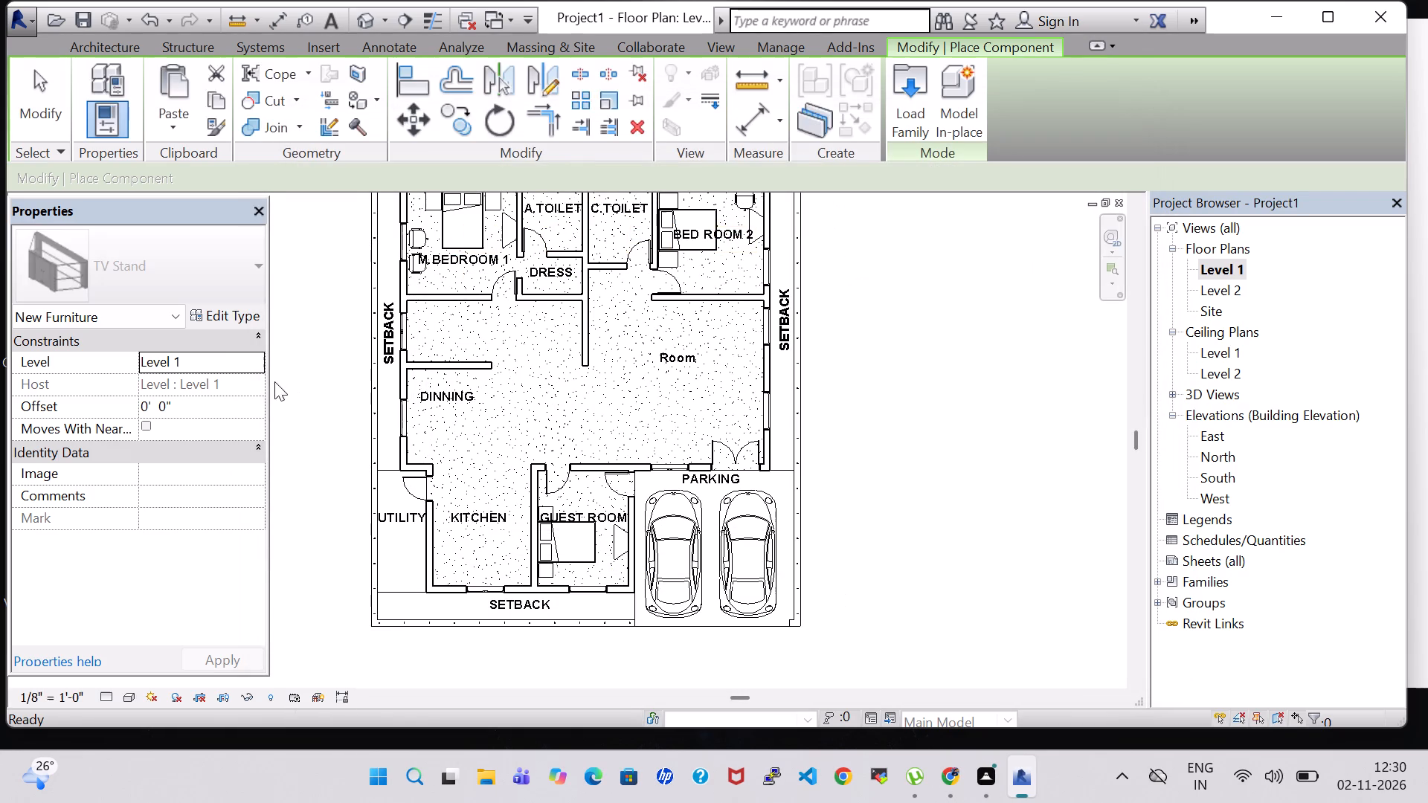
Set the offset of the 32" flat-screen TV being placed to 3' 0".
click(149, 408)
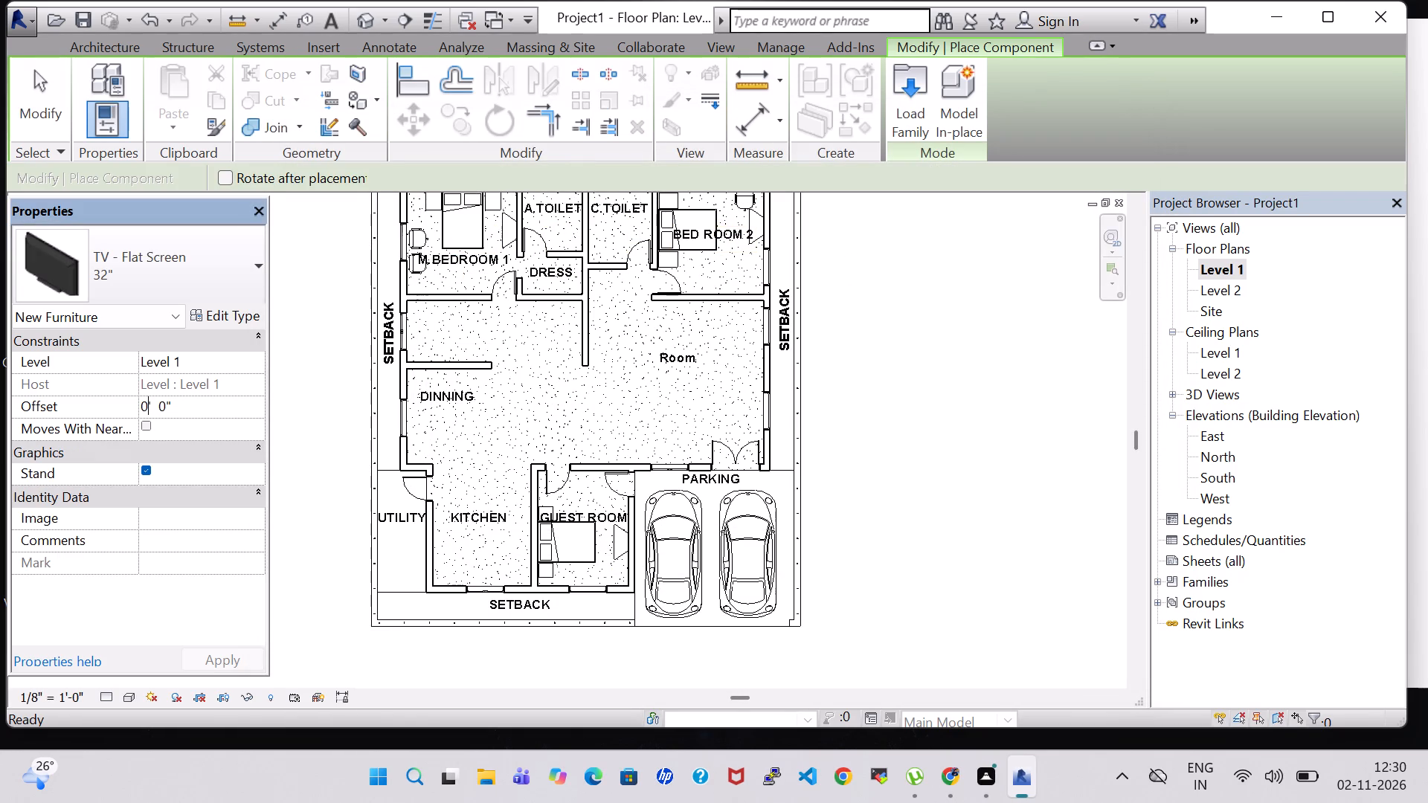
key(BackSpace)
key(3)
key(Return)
Place a 50" TV - Flat Screen on the TV stand in M.BEDROOM 1, rotated so it faces the bed.
scroll(695, 371, up, 4)
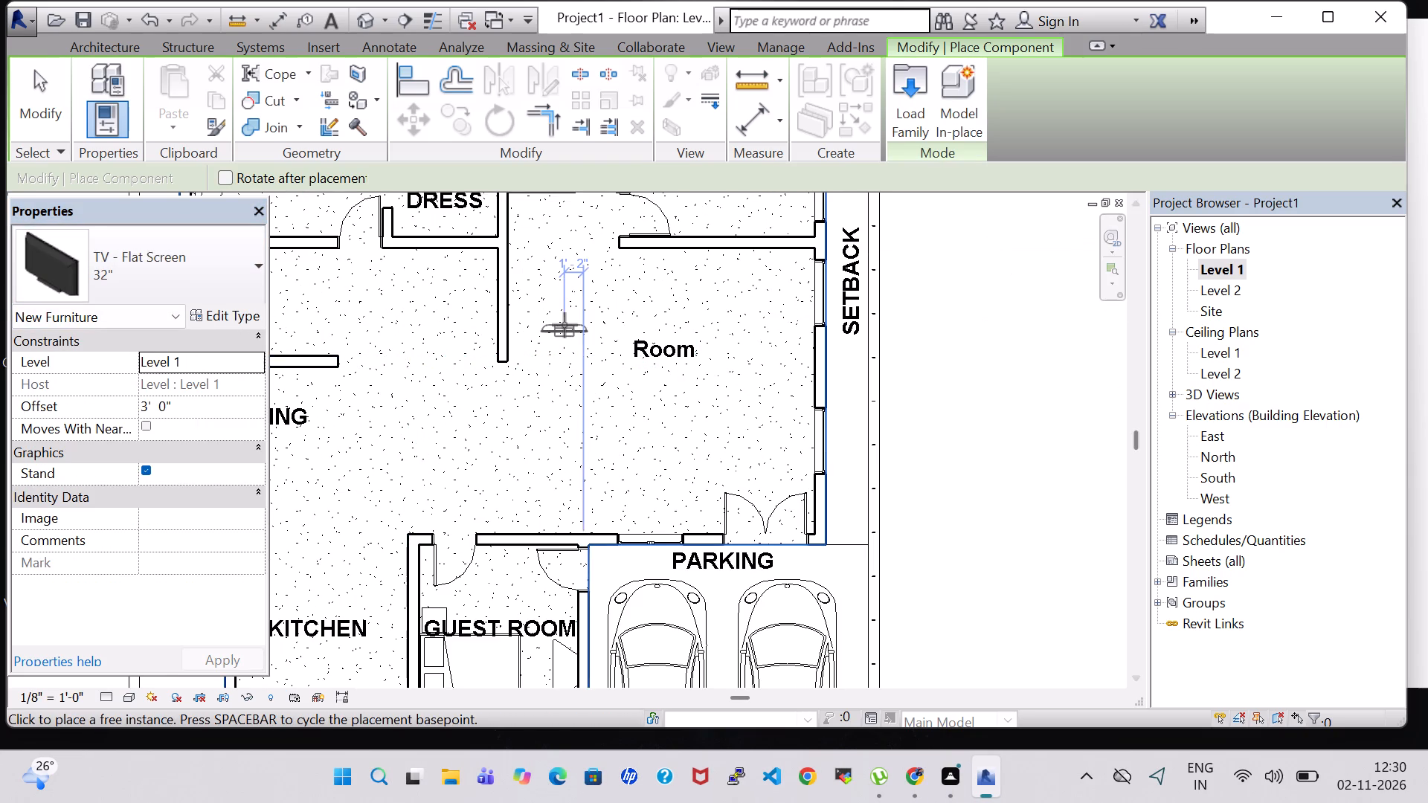
middle_drag(565, 325, 595, 500)
click(135, 262)
scroll(150, 445, down, 2)
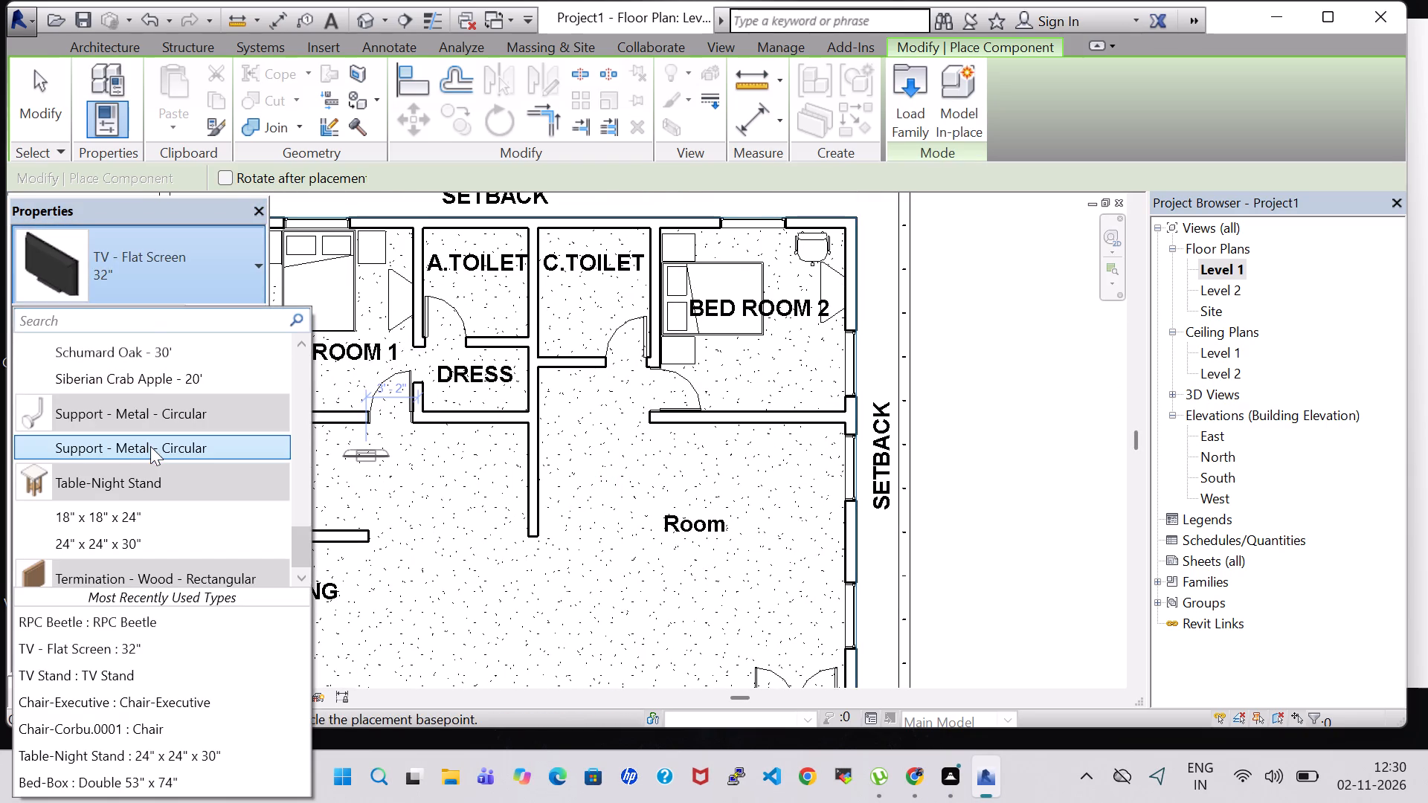
scroll(150, 446, down, 4)
text(TV)
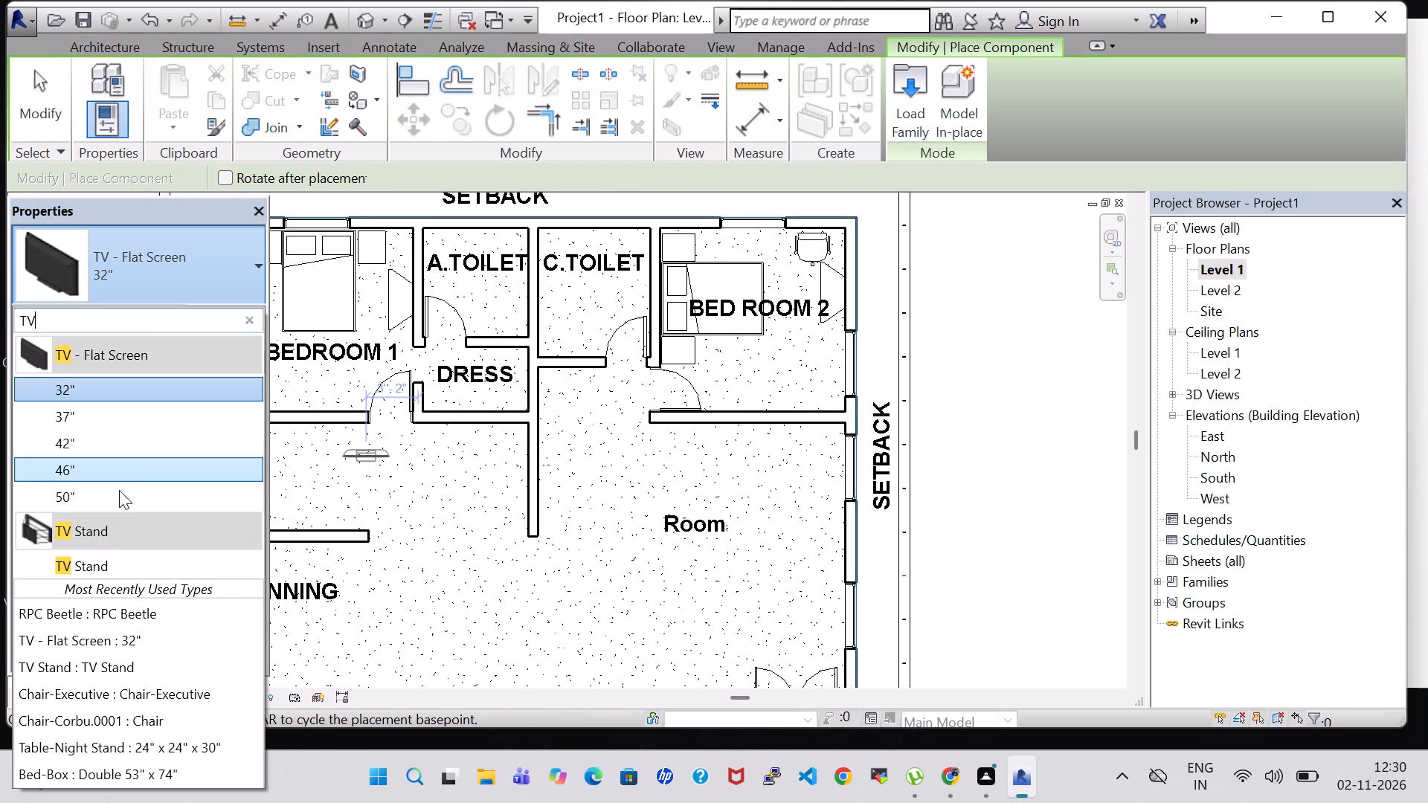
click(102, 506)
scroll(403, 295, up, 5)
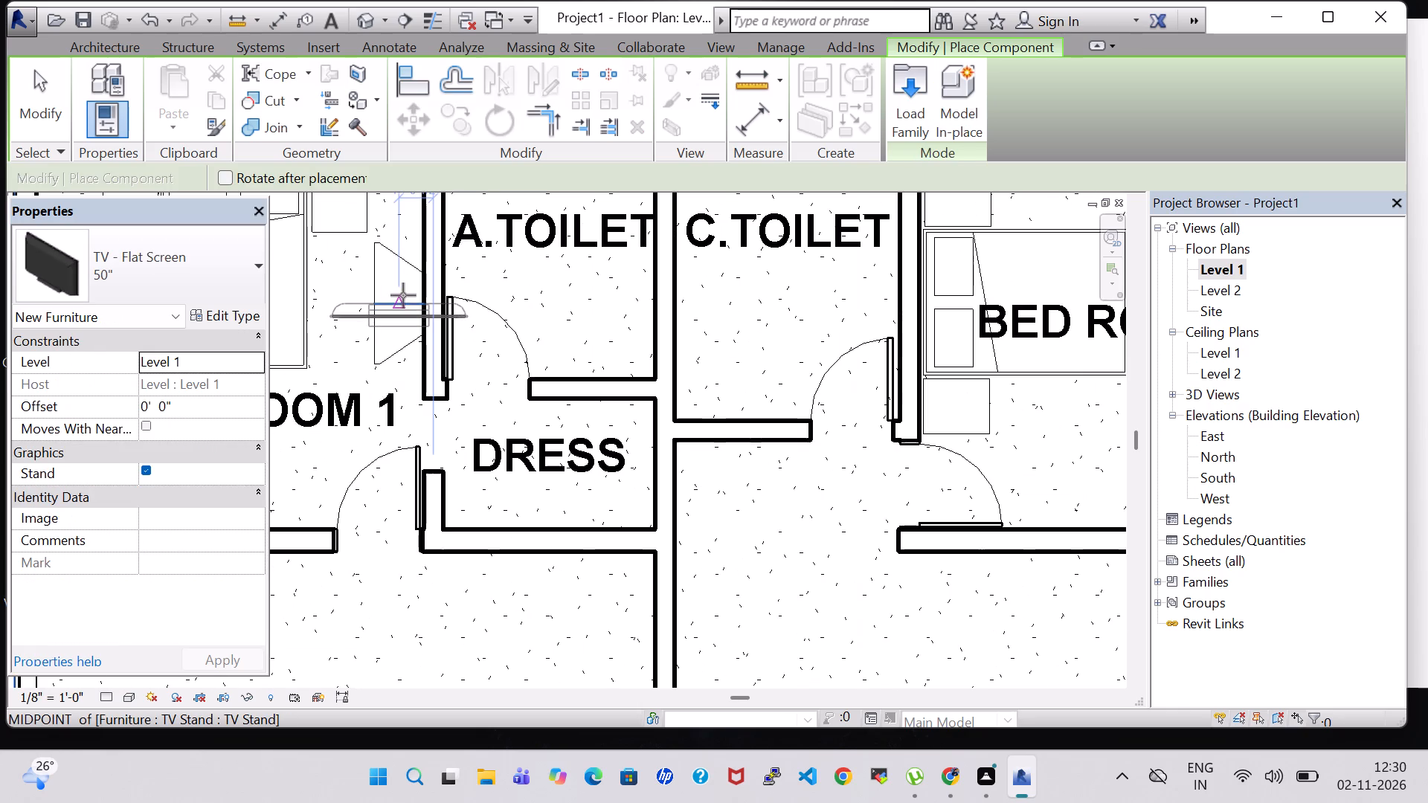
key(space)
key(space)
key(space)
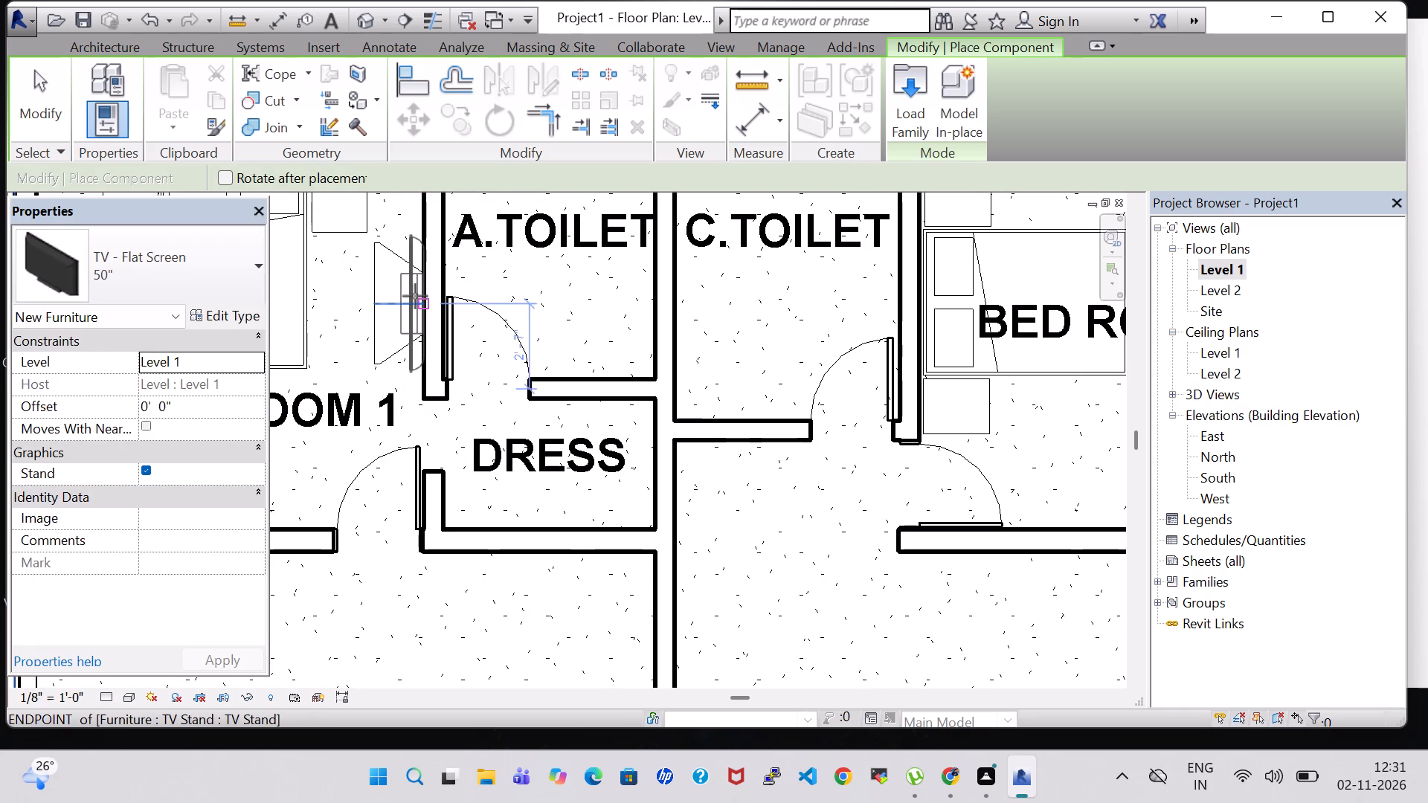
scroll(415, 296, up, 5)
click(415, 296)
Place a second 50" flat-screen TV over the TV stand against the east wall of BED ROOM 2, facing the bed.
scroll(741, 306, down, 2)
middle_drag(819, 301, 429, 378)
scroll(428, 379, down, 3)
middle_drag(1022, 356, 858, 356)
middle_drag(834, 357, 809, 358)
scroll(932, 357, up, 6)
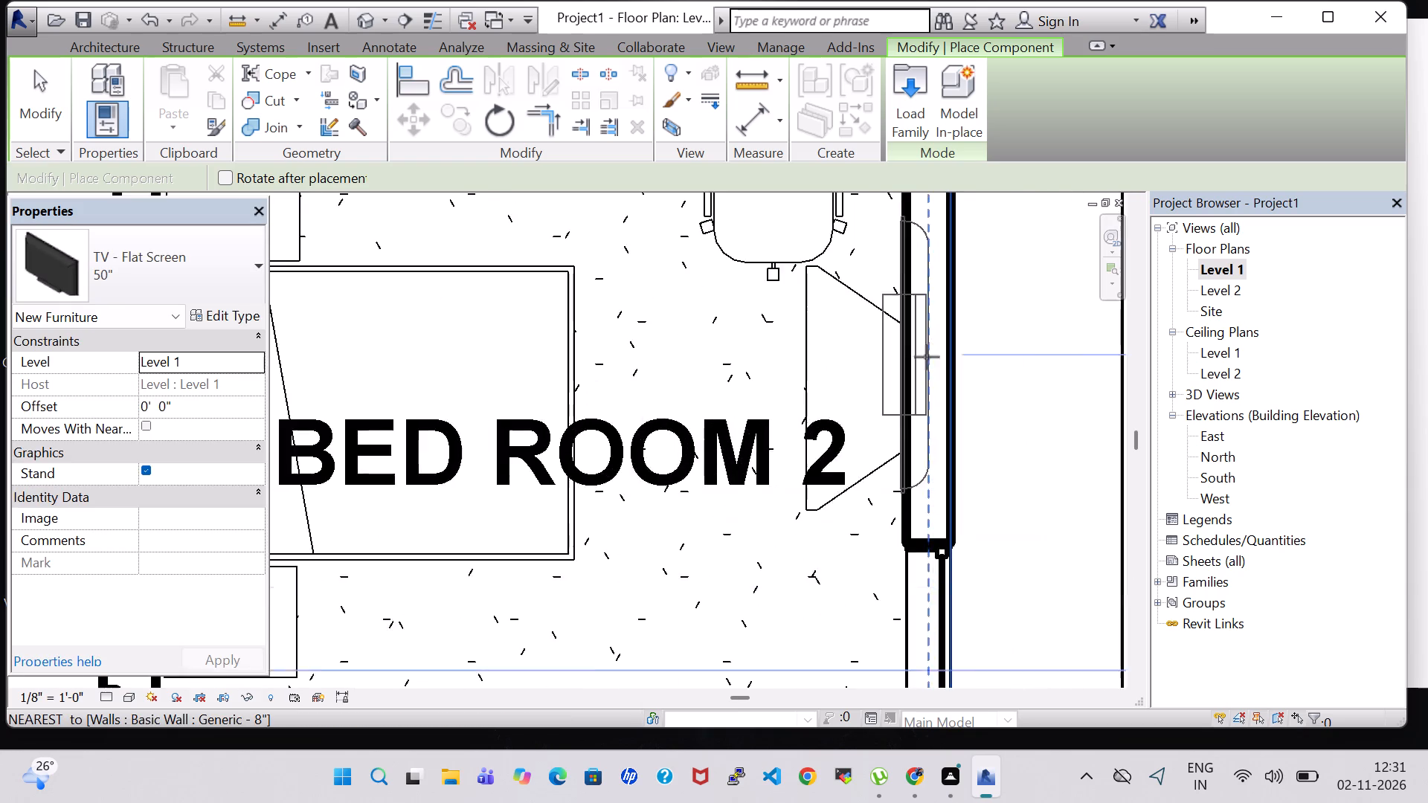
scroll(927, 357, up, 4)
click(878, 363)
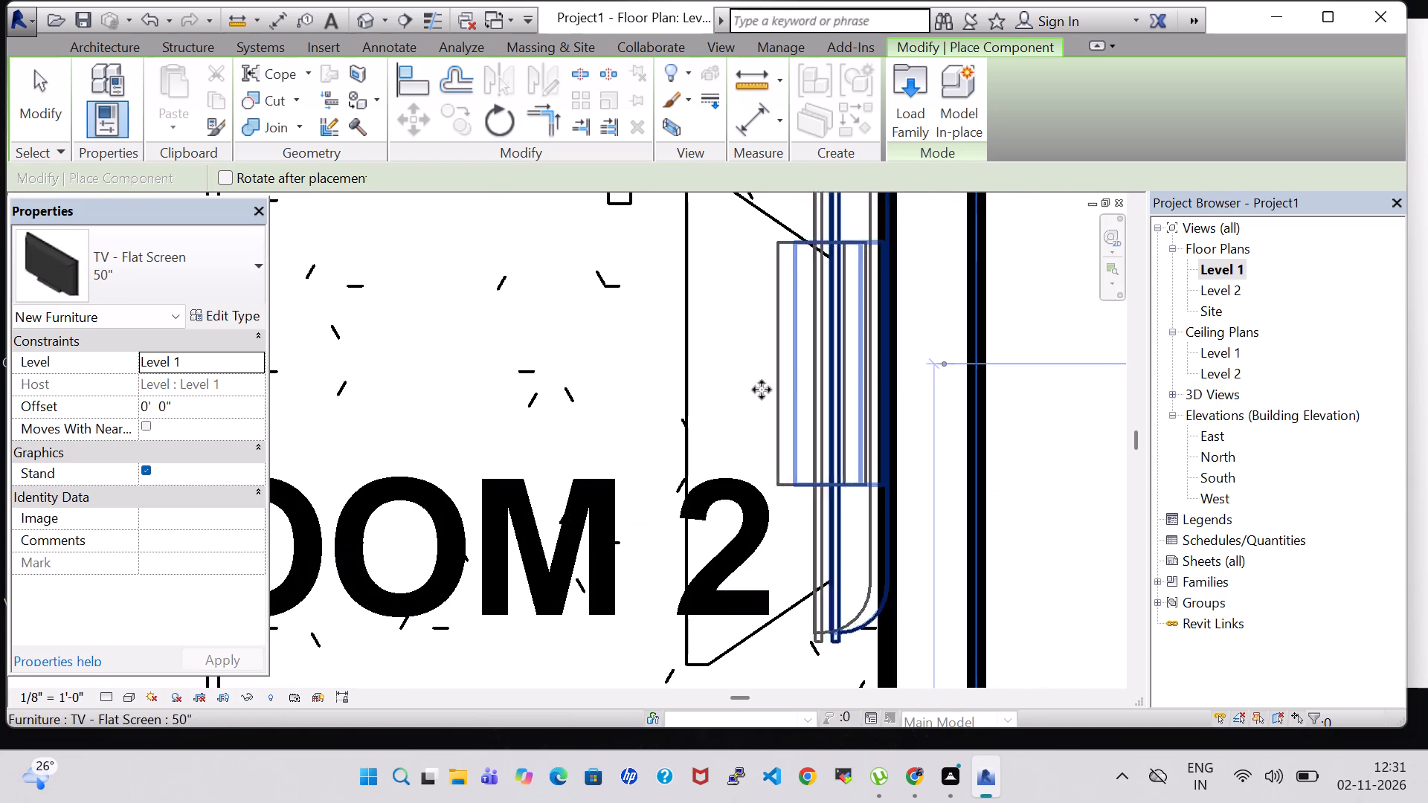
Place a third 50" flat-screen TV over the TV stand in GUEST ROOM, against the wall shared with PARKING, and end placement.
scroll(708, 397, down, 10)
middle_drag(678, 454, 682, 428)
scroll(684, 417, down, 7)
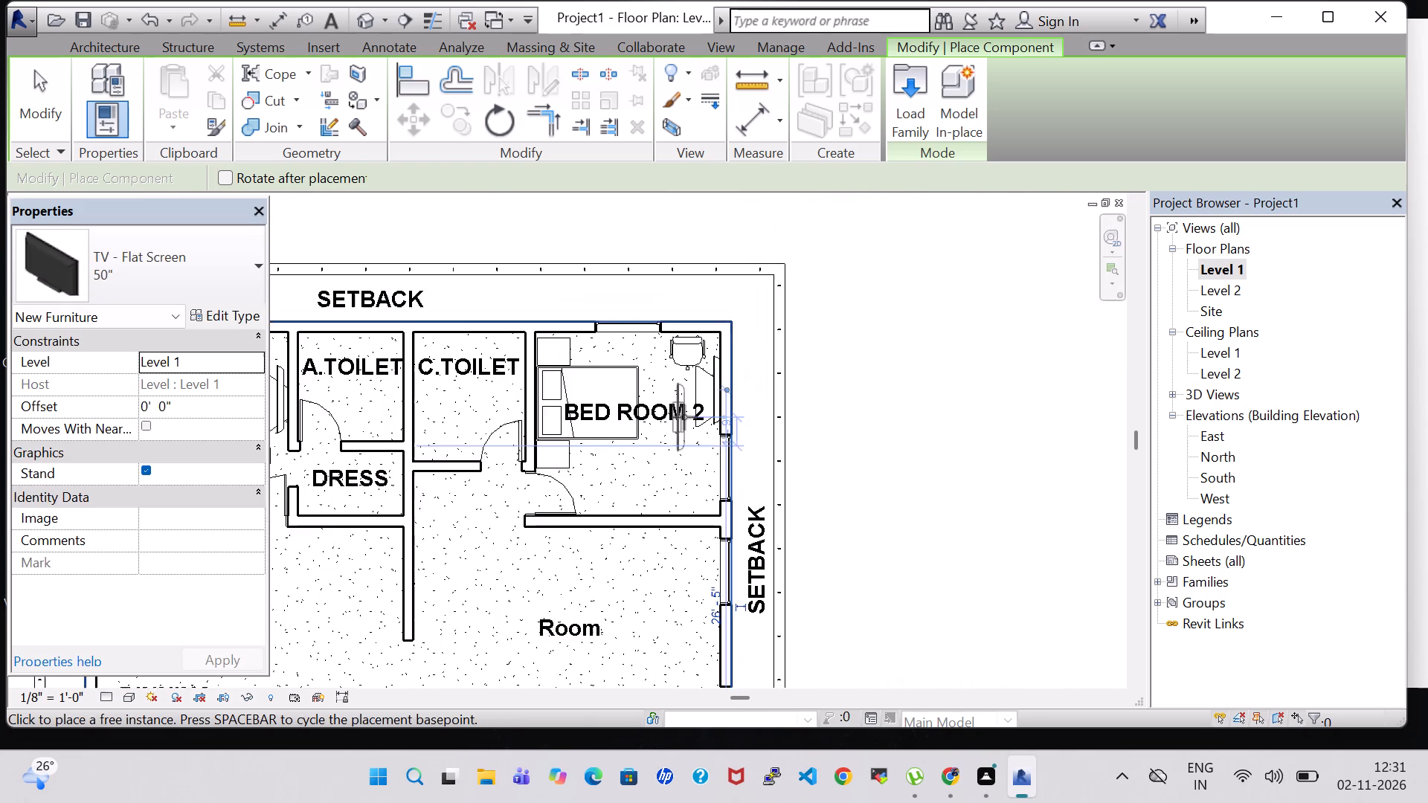
scroll(684, 417, down, 3)
middle_drag(684, 417, 819, 226)
scroll(646, 474, up, 10)
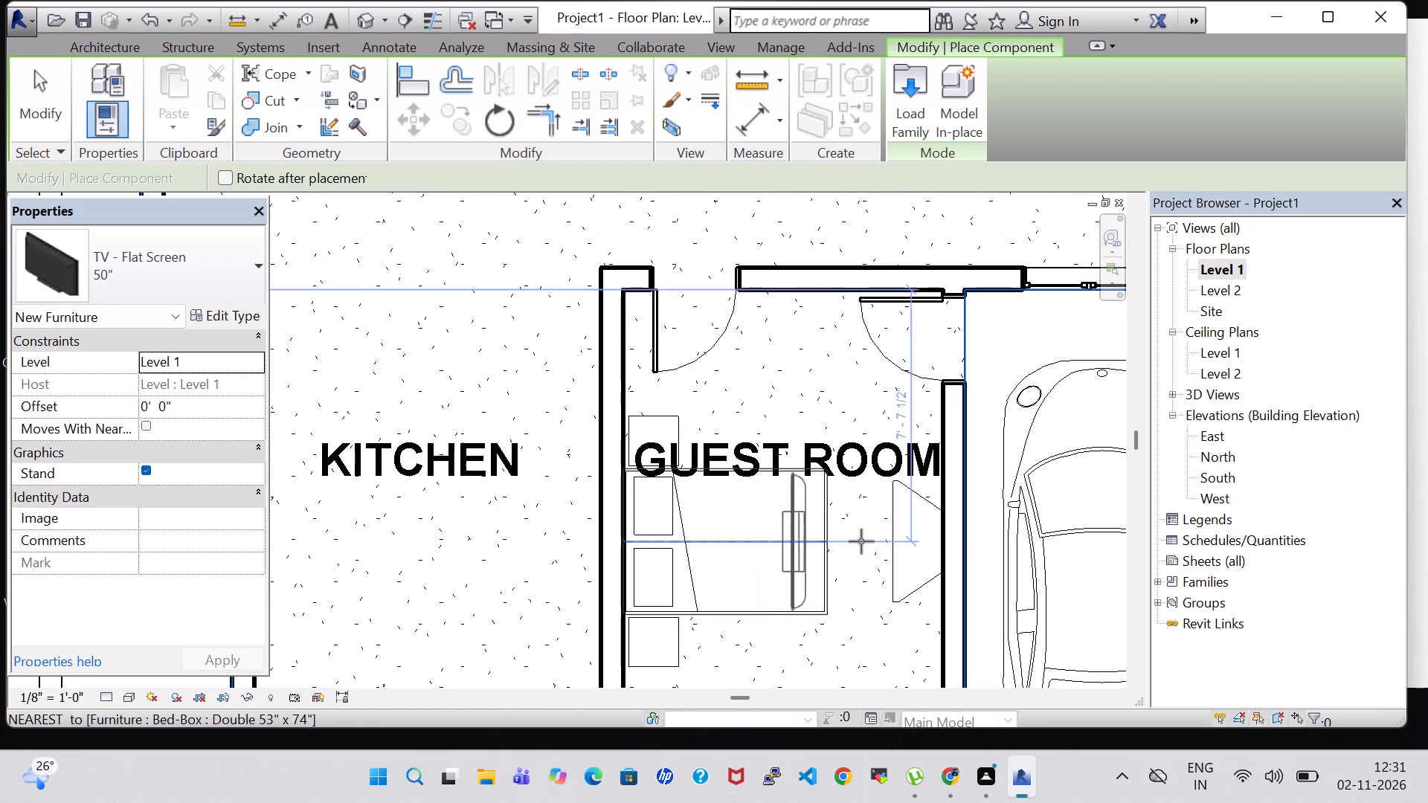
click(943, 537)
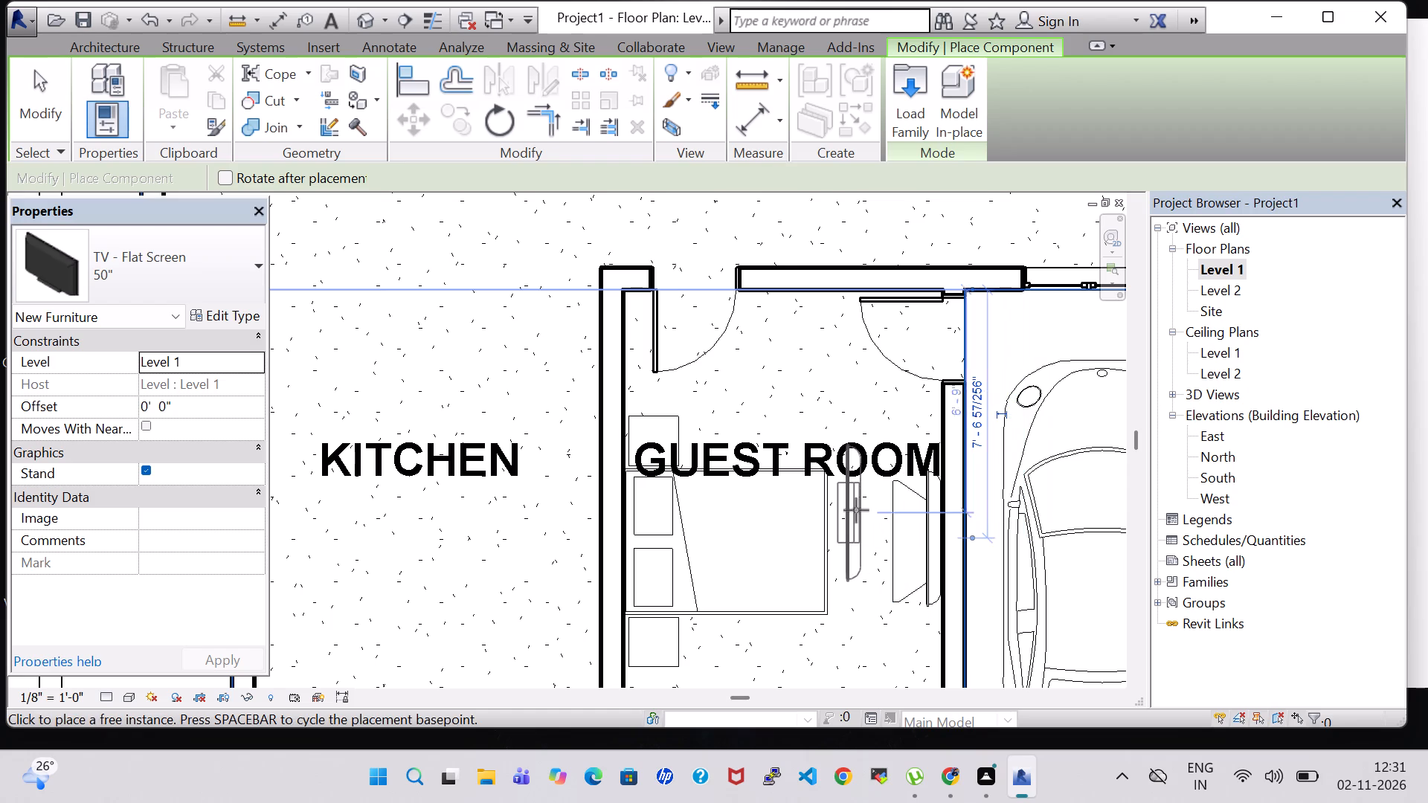
key(Escape)
key(Escape)
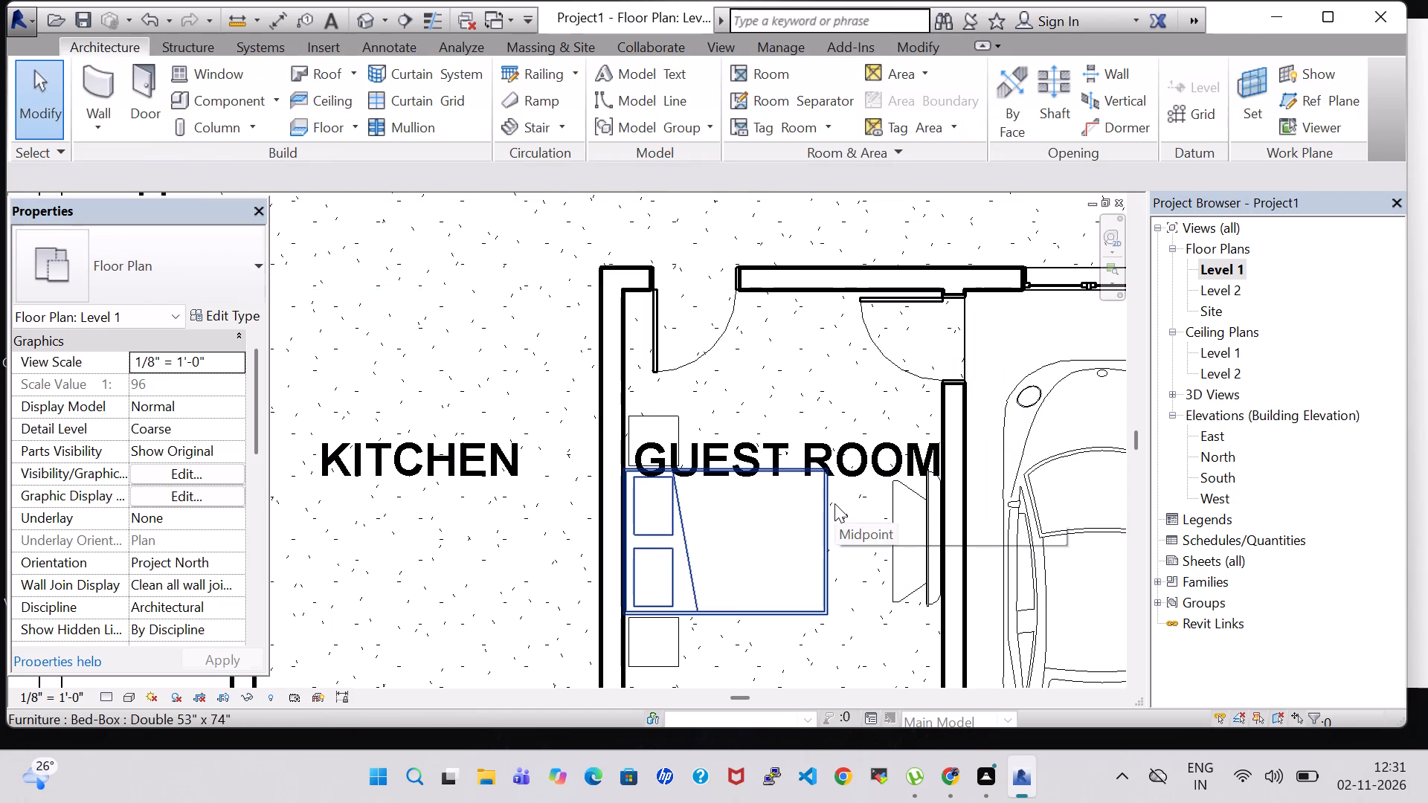
key(Escape)
Set the offset of the GUEST ROOM flat-screen TV to 3' 0" above Level 1.
click(923, 541)
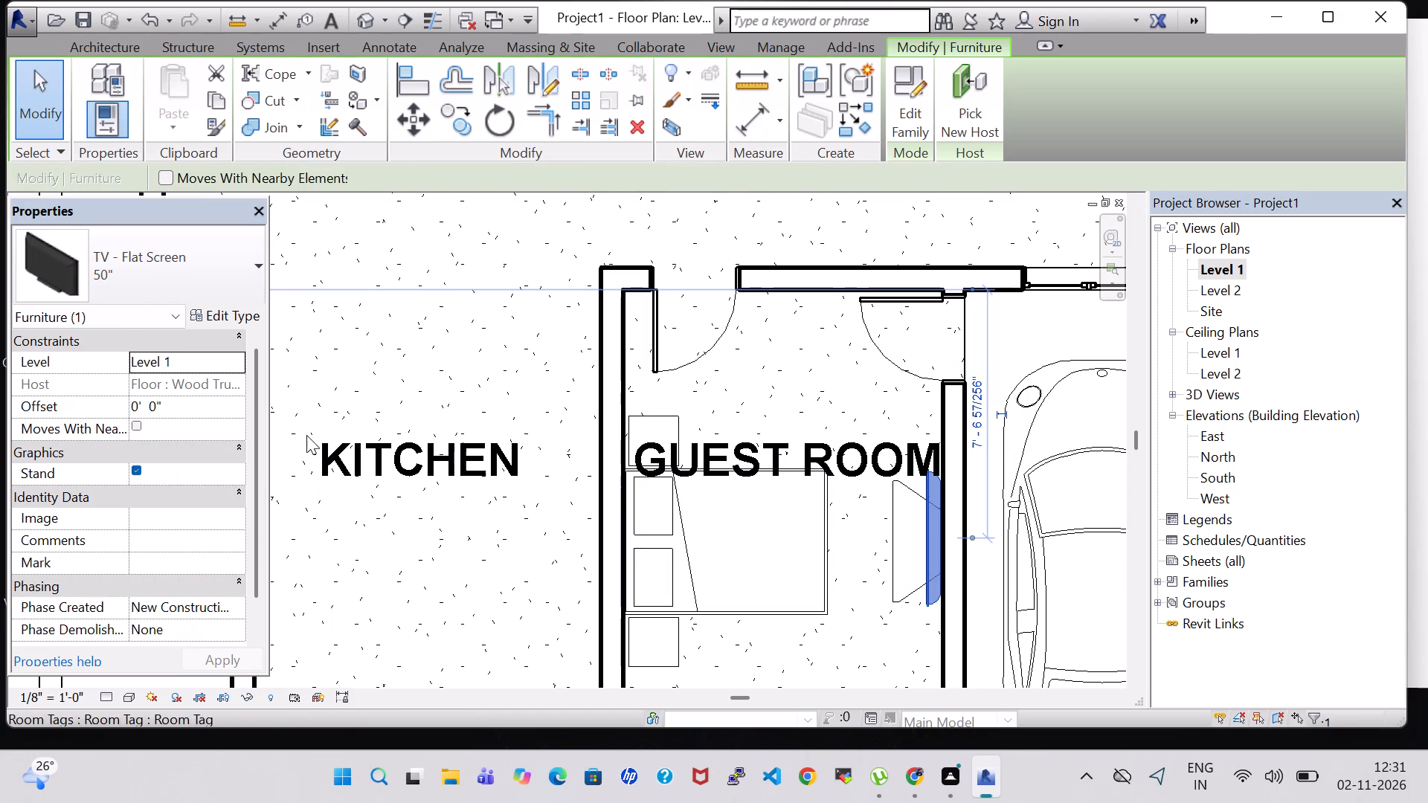
click(140, 403)
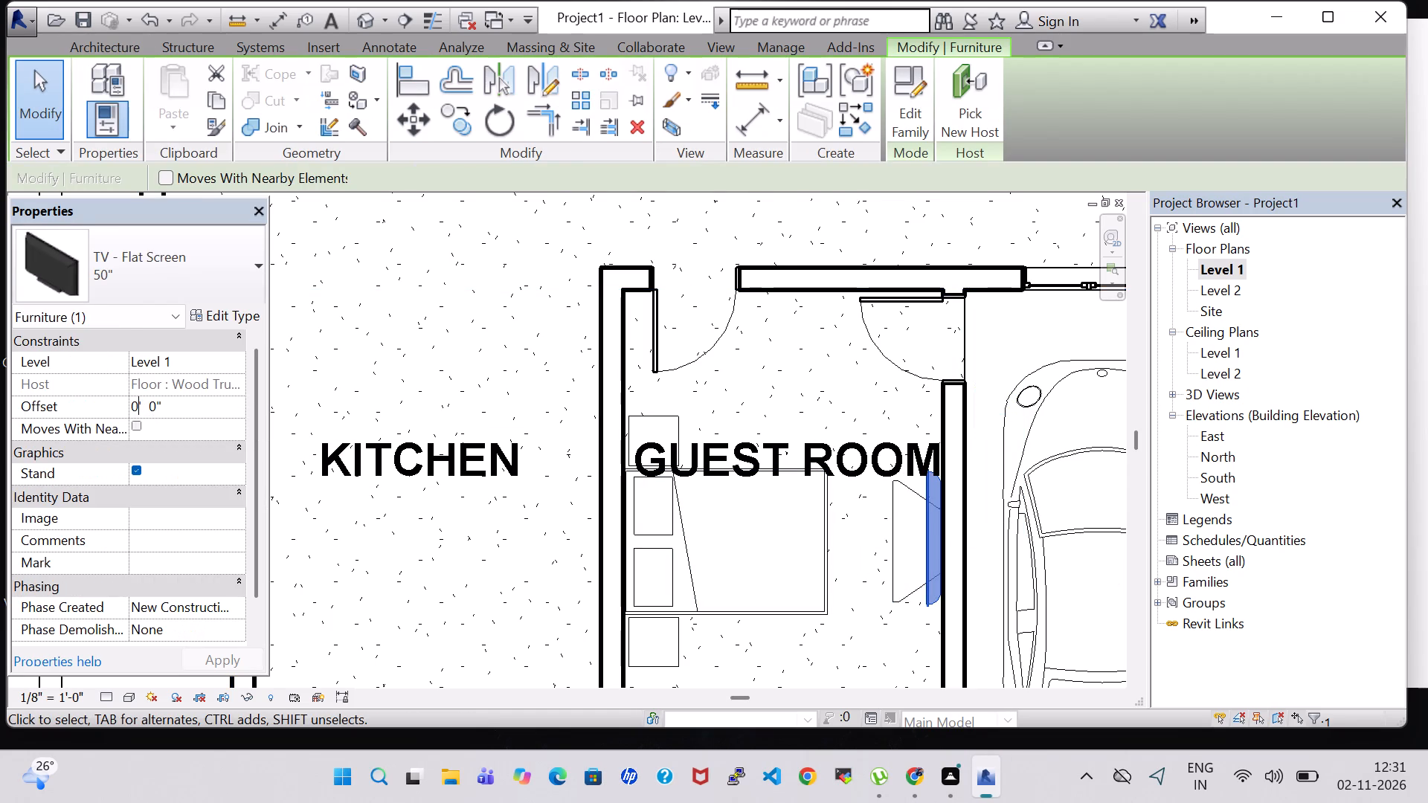
key(BackSpace)
key(3)
key(Return)
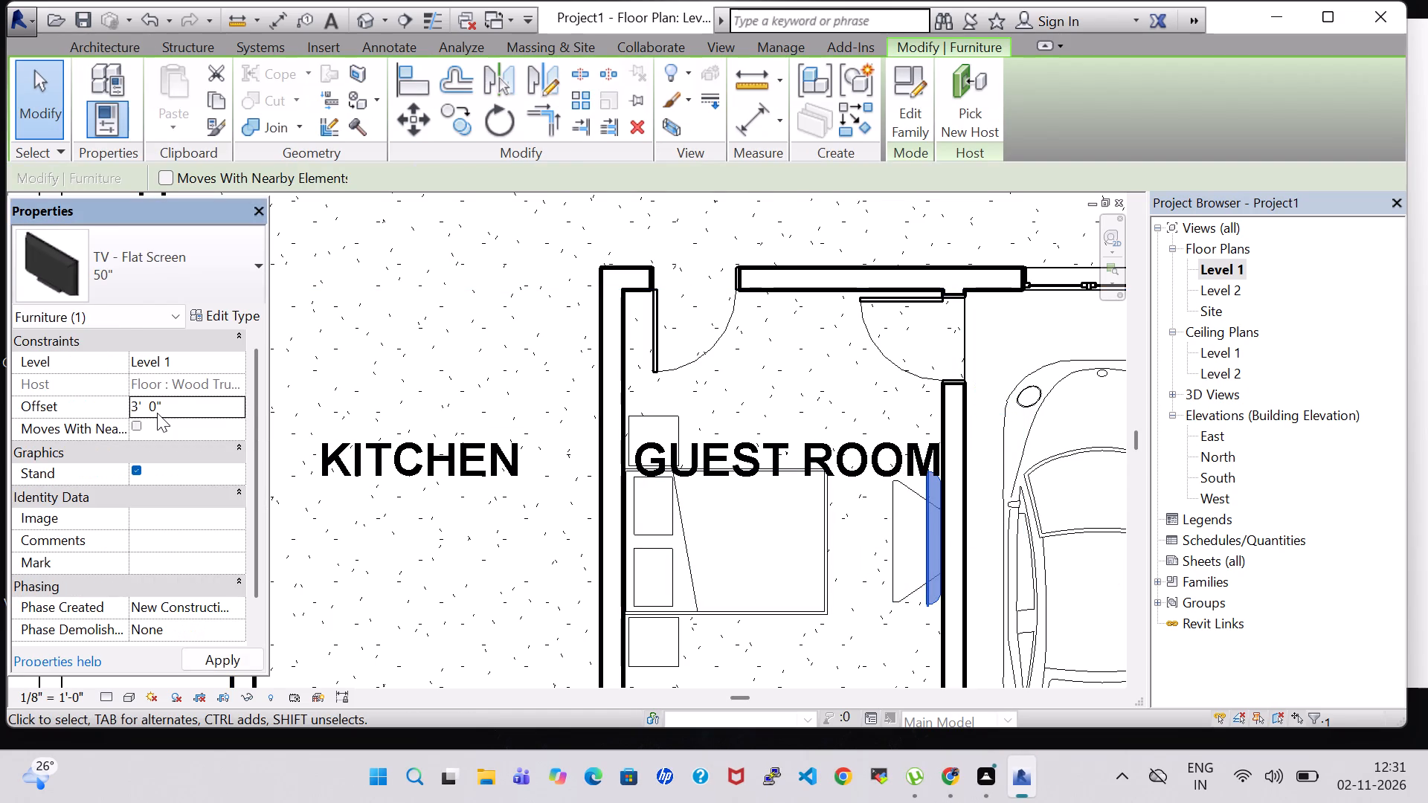
scroll(871, 446, up, 1)
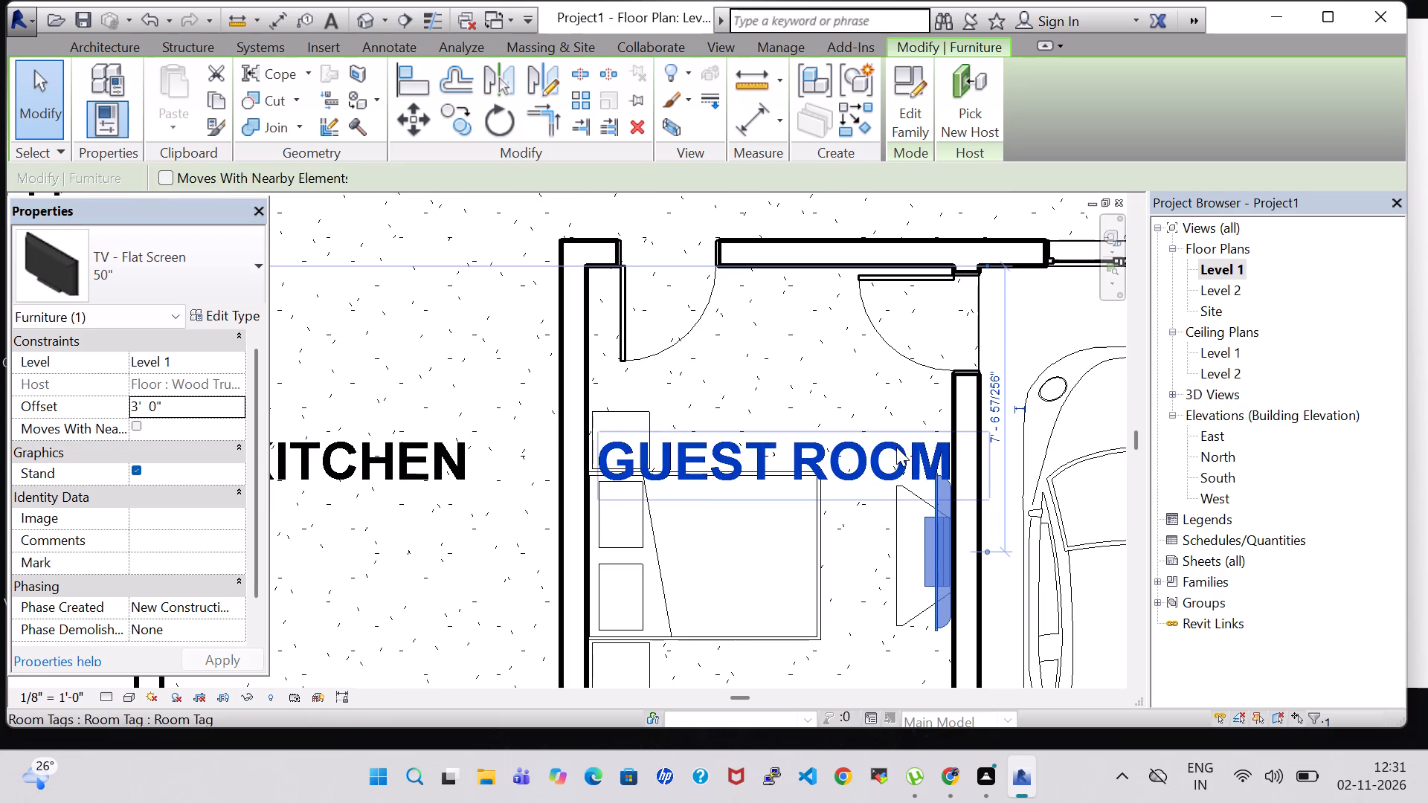
key(Left)
key(Right)
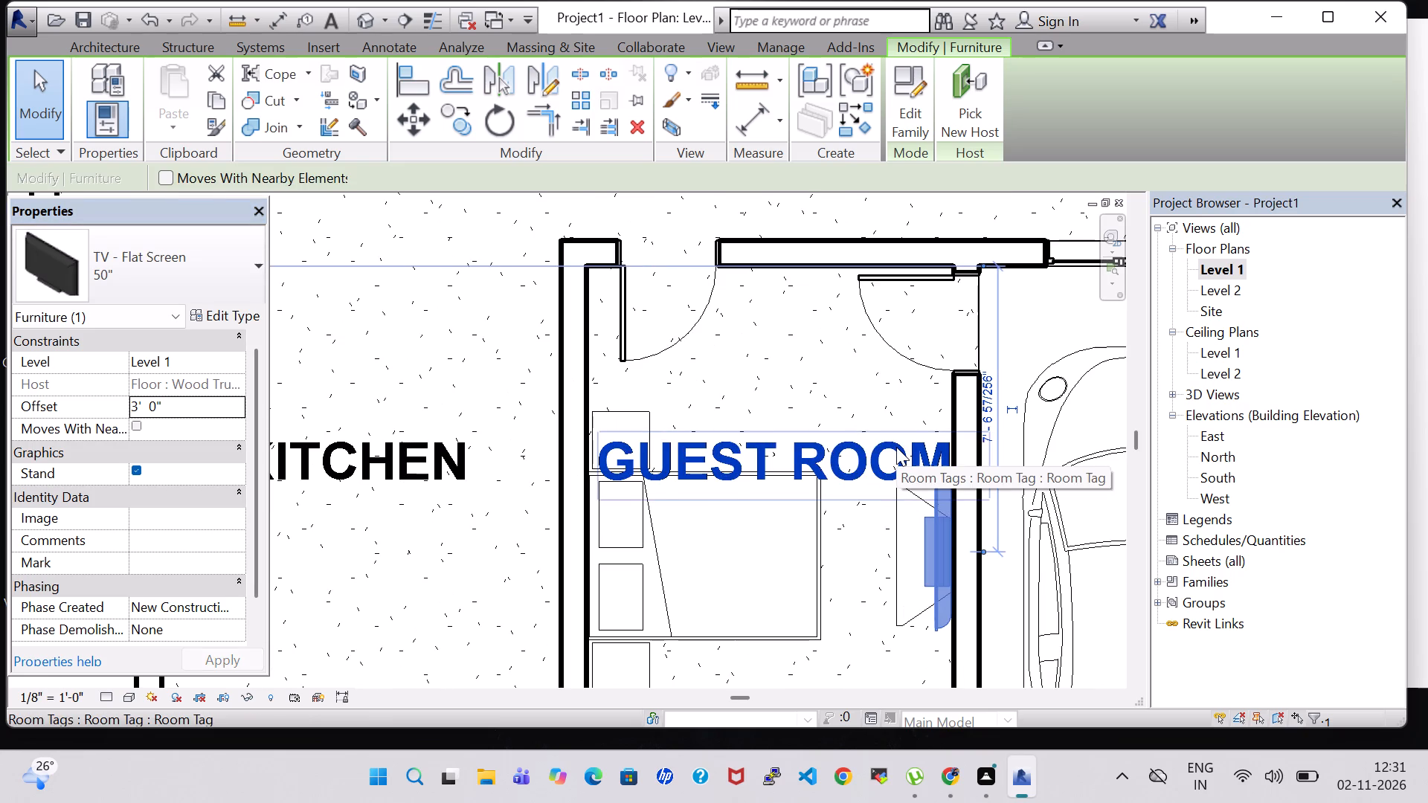
click(460, 335)
Set the offset of the M.BEDROOM 1 flat-screen TV to 3' 0" above Level 1.
scroll(460, 335, down, 4)
middle_drag(717, 257, 681, 416)
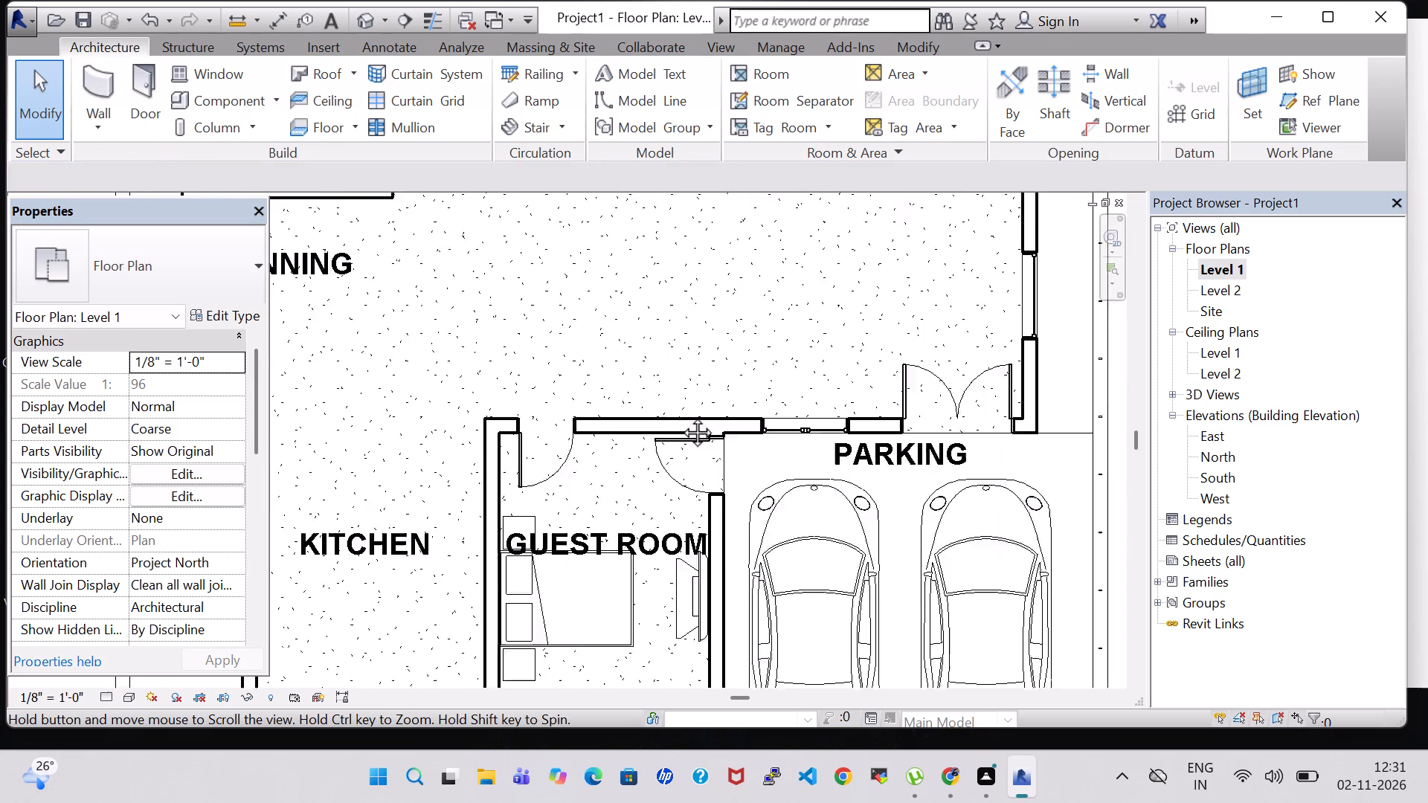
middle_drag(681, 416, 715, 529)
middle_drag(495, 185, 662, 586)
middle_drag(504, 314, 631, 676)
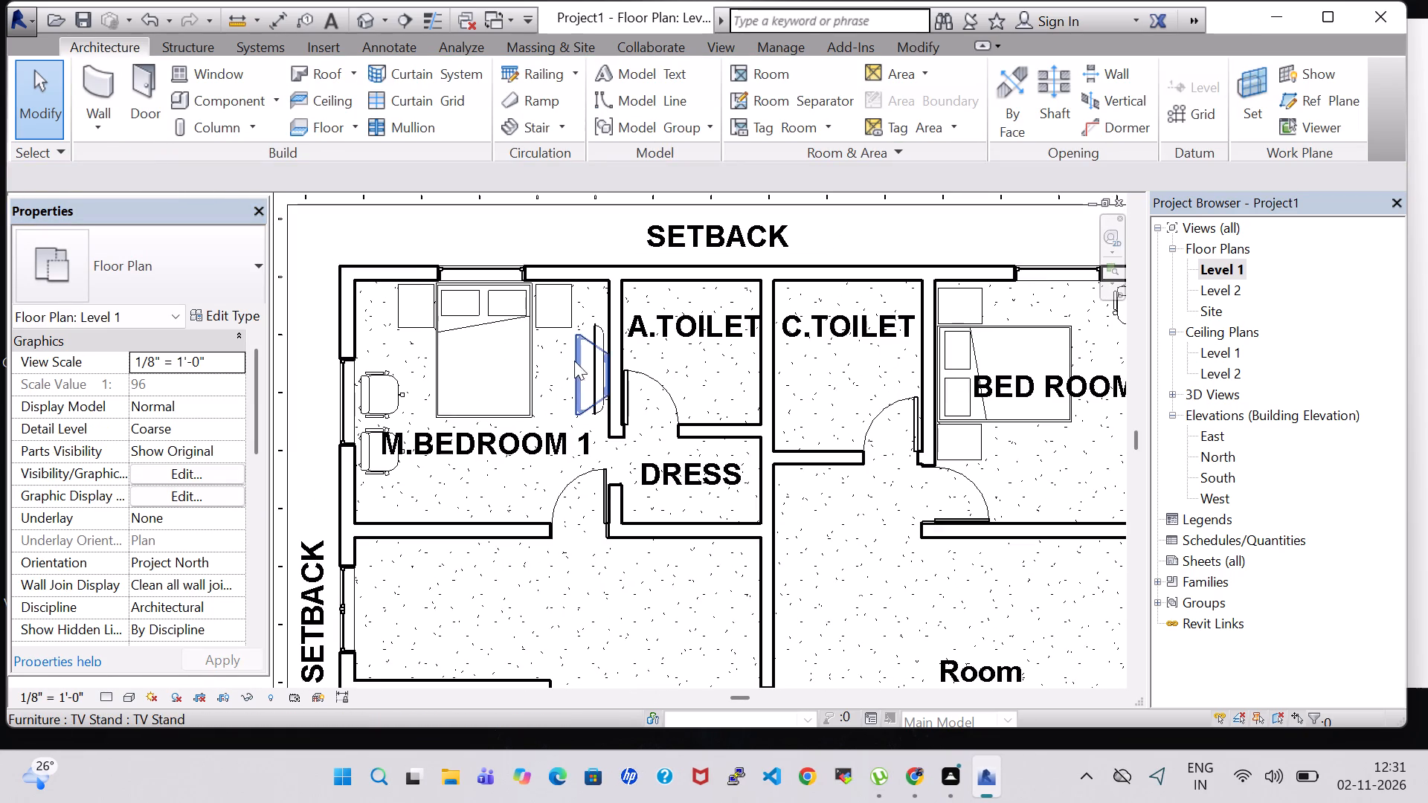
click(599, 364)
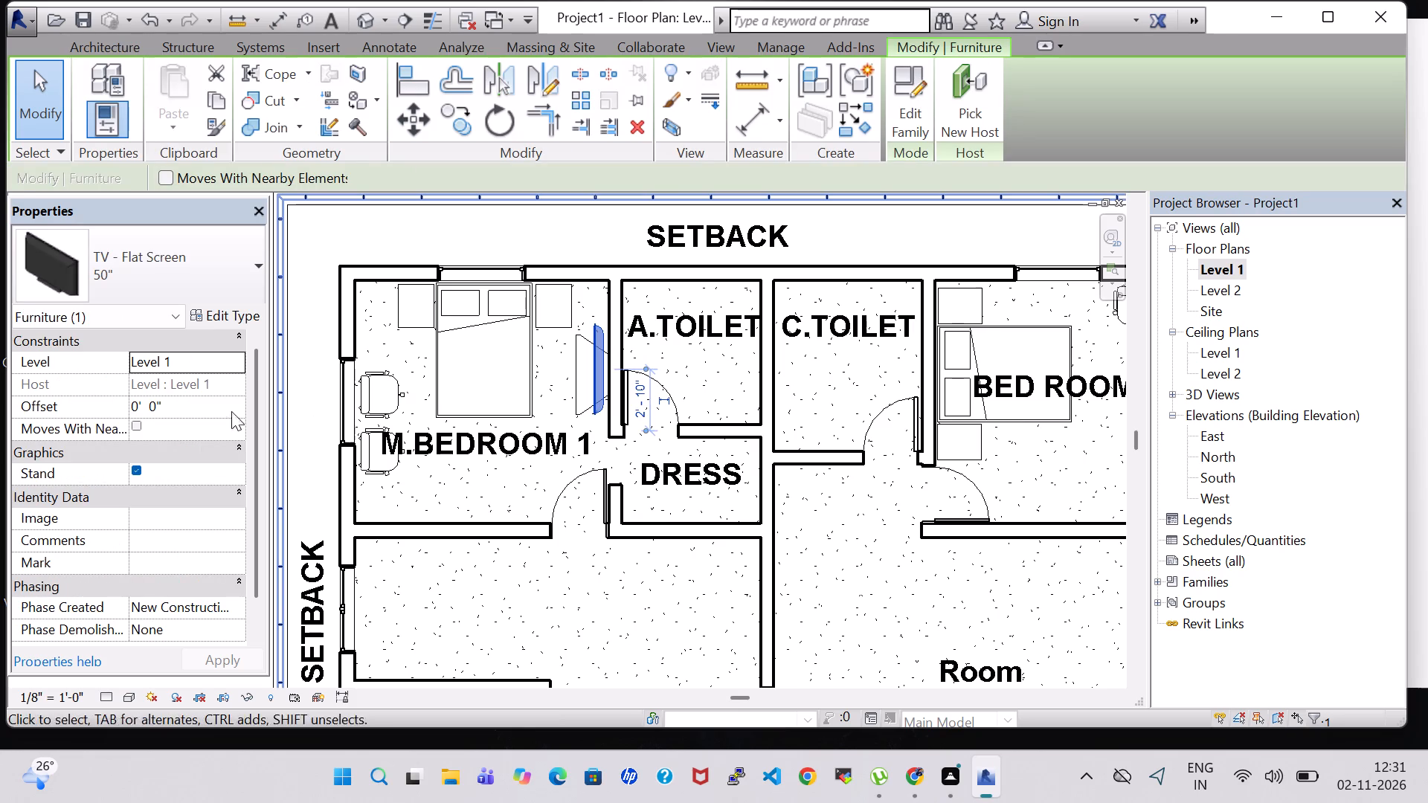
click(139, 407)
key(BackSpace)
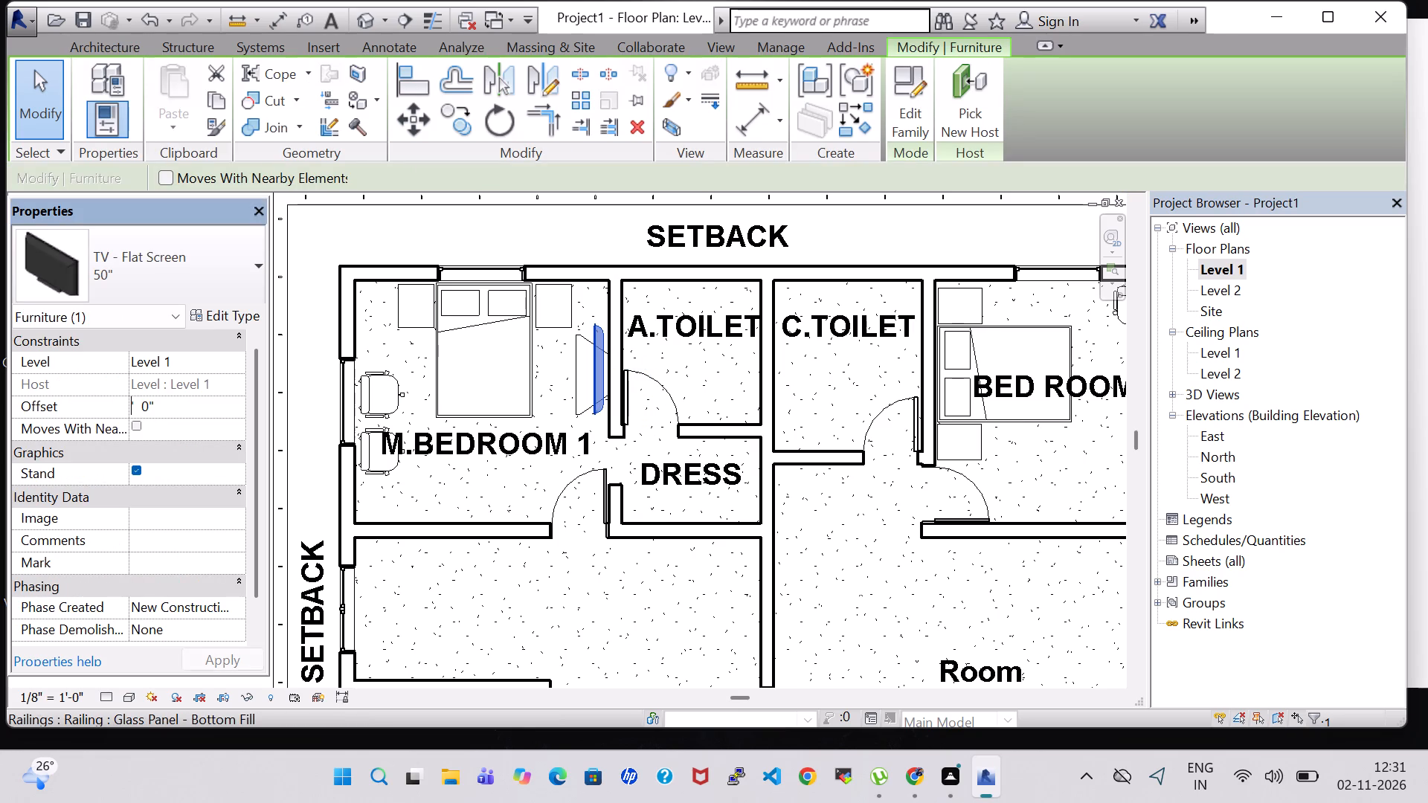
key(3)
key(Return)
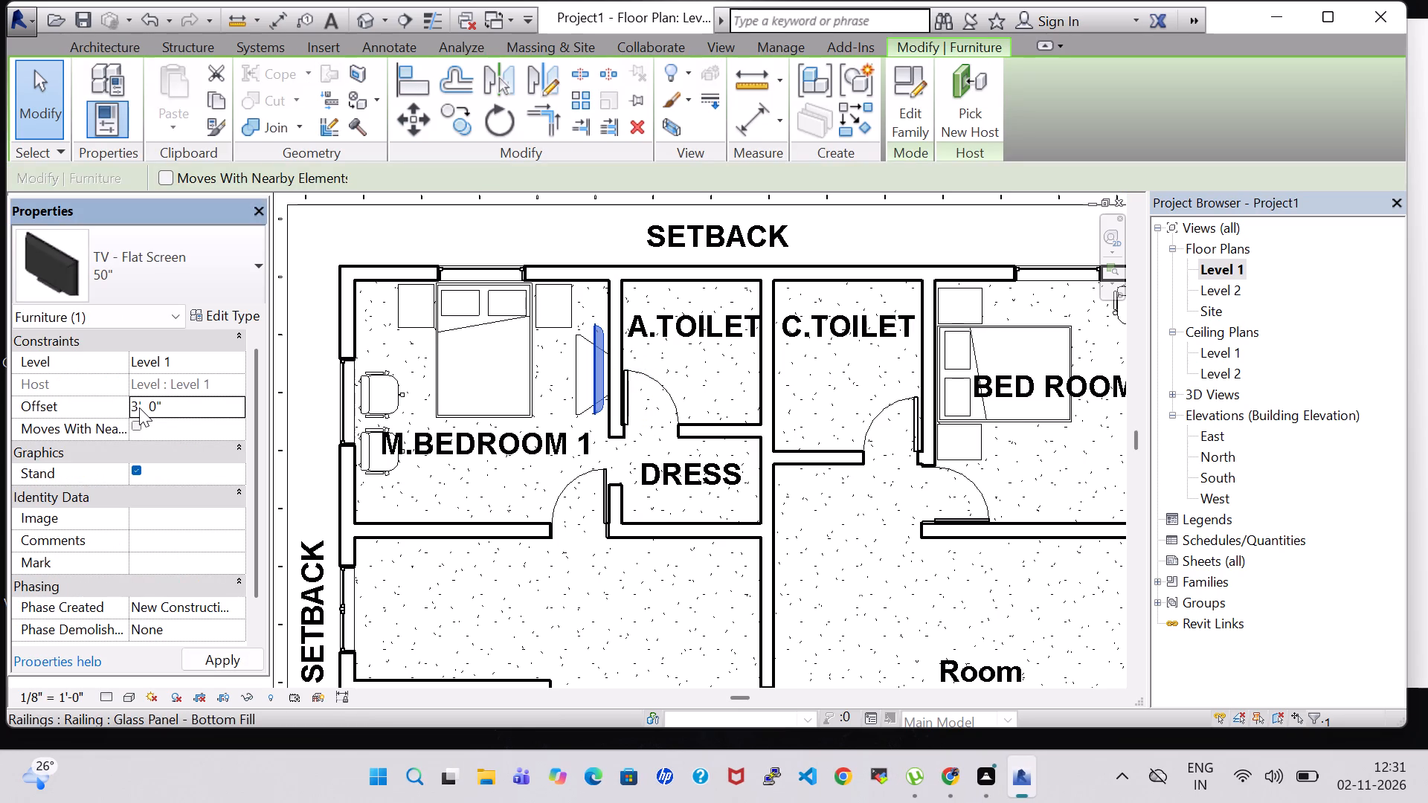
Nudge the M.BEDROOM 1 flat-screen TV slightly east, toward the A.TOILET wall.
key(Right)
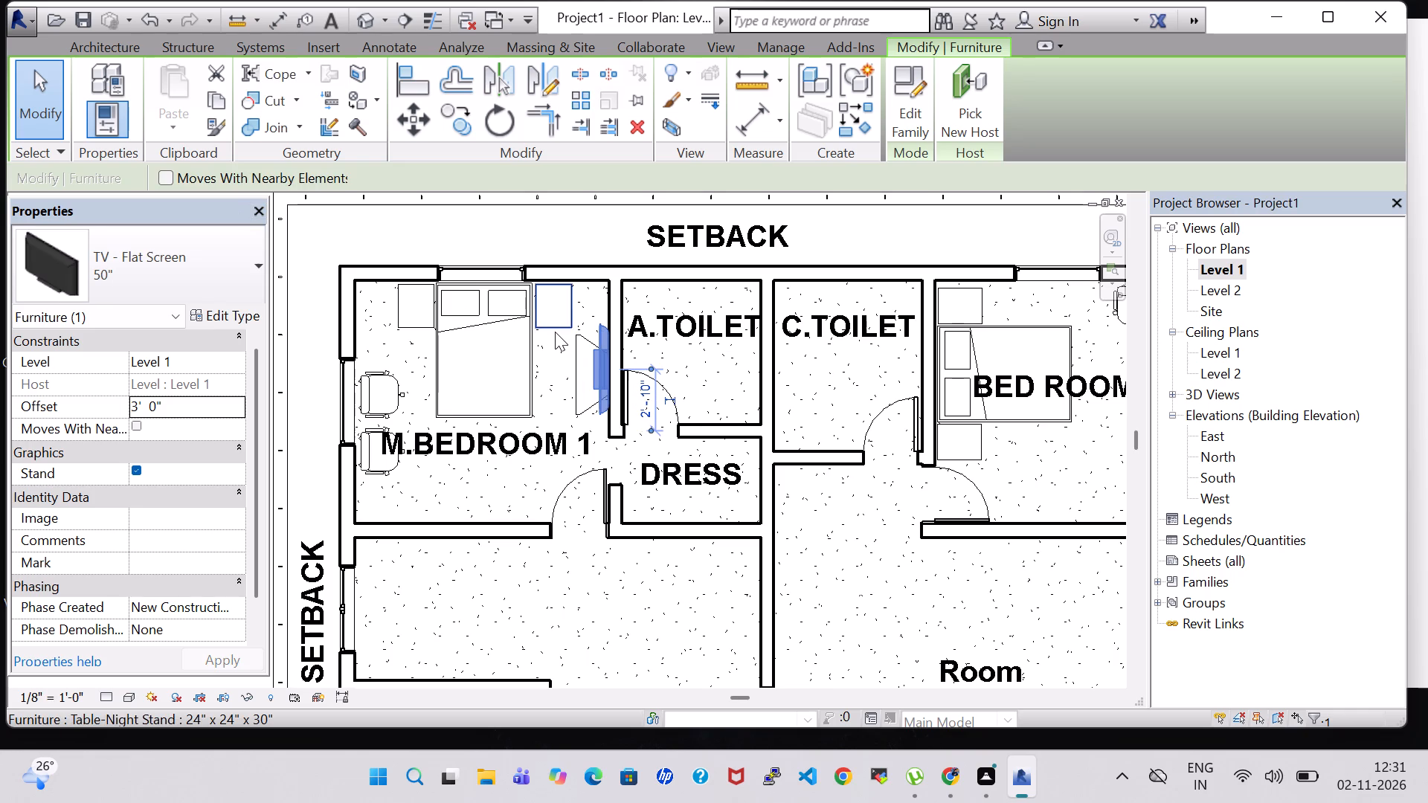
Set the offset of the BED ROOM 2 flat-screen TV to 3' 0" above Level 1.
scroll(1240, 458, down, 1)
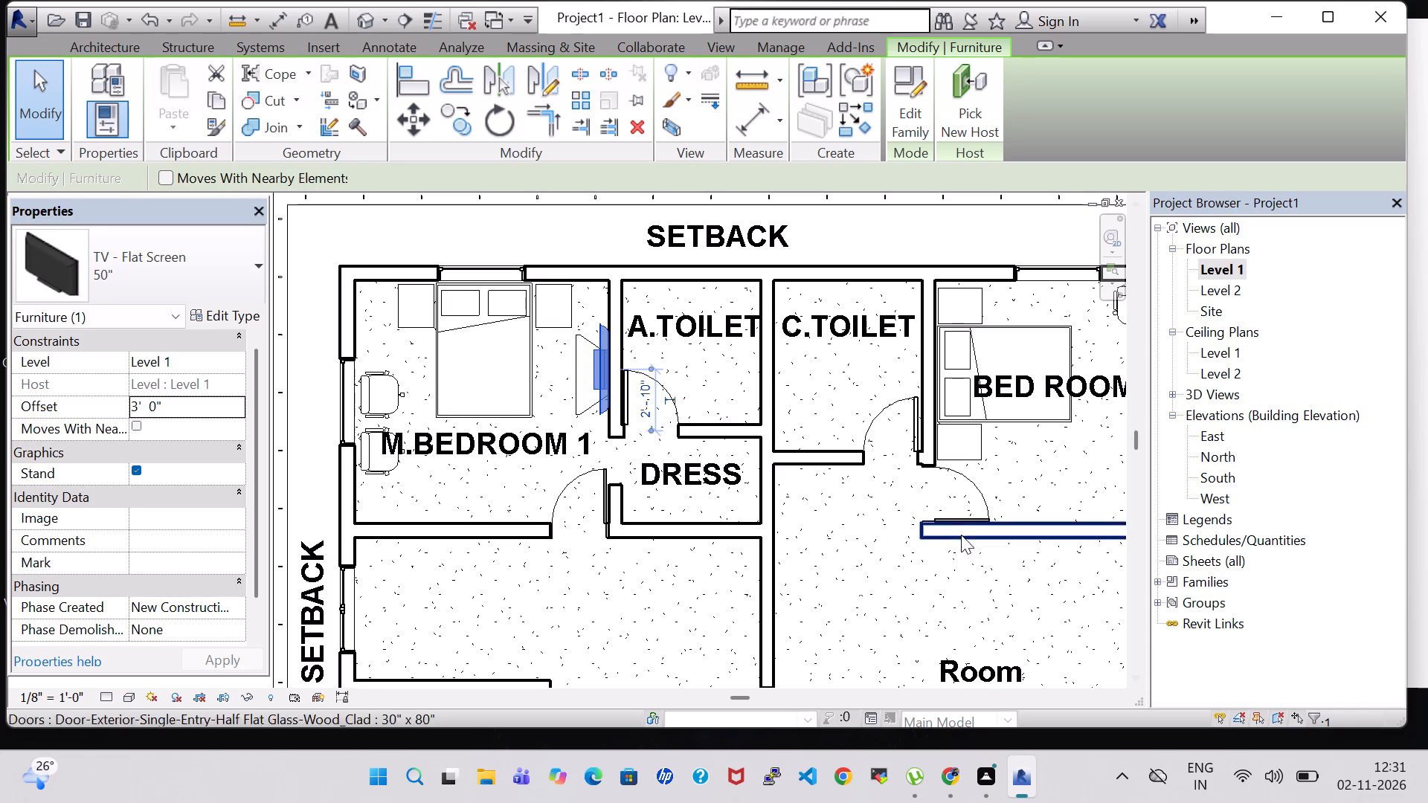
middle_drag(1023, 468, 675, 587)
scroll(775, 523, up, 6)
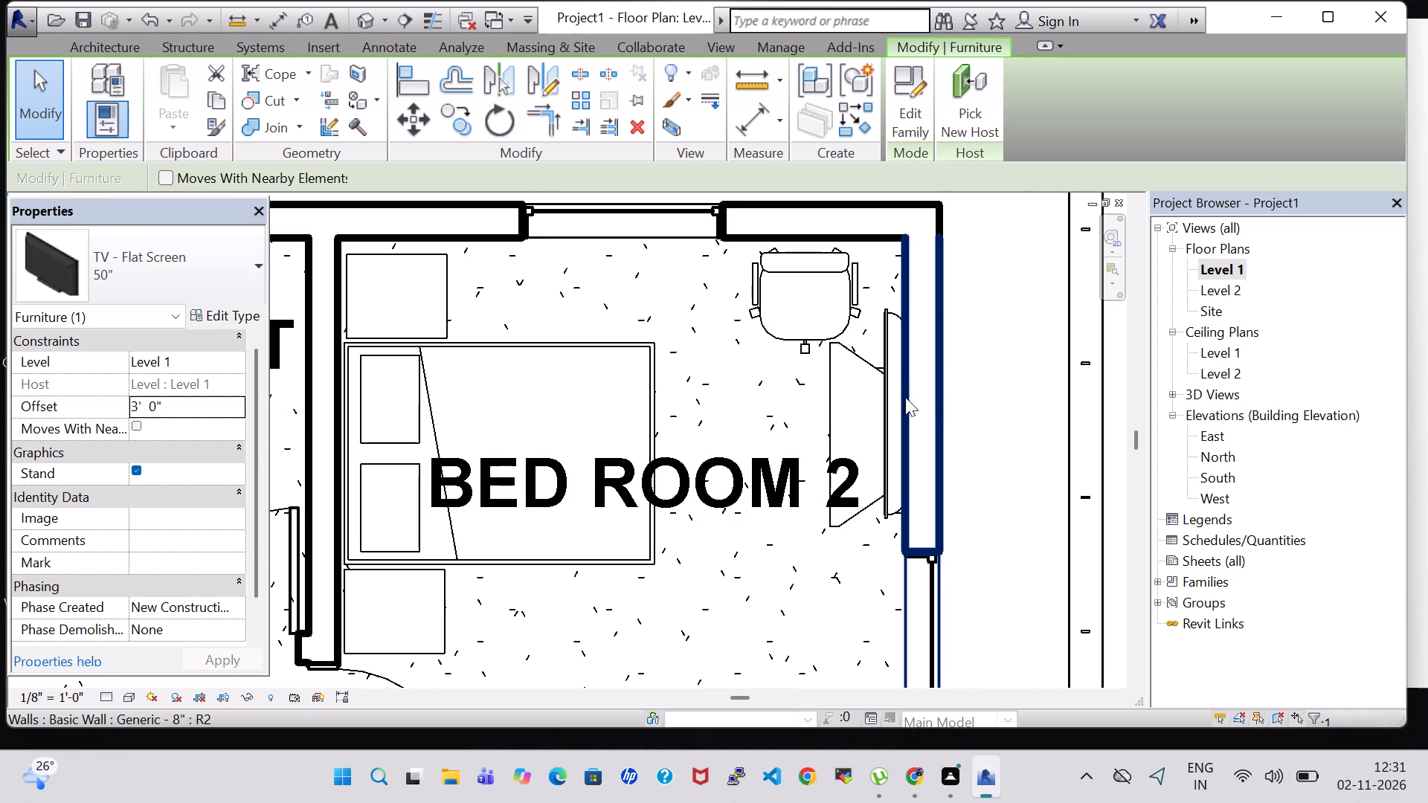
click(881, 422)
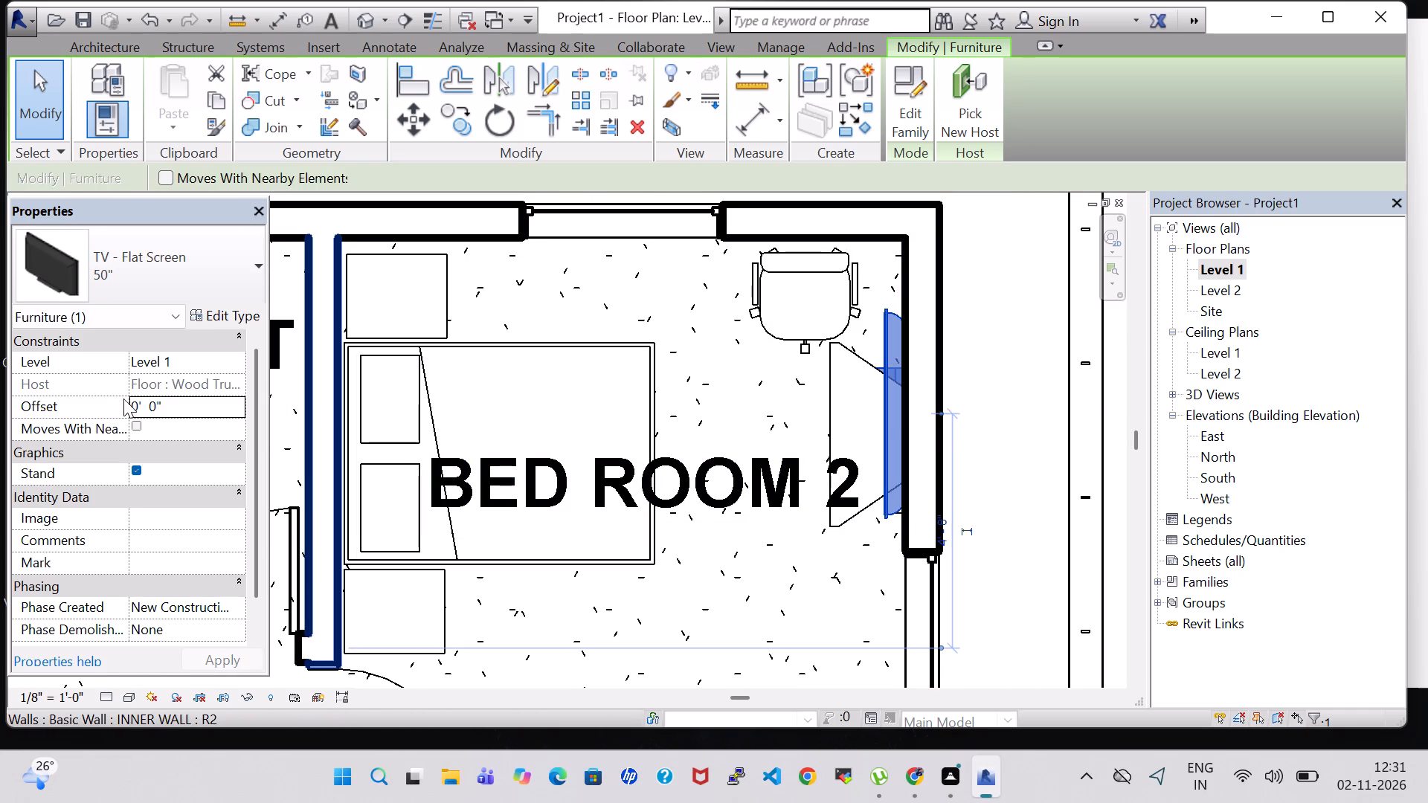
click(138, 405)
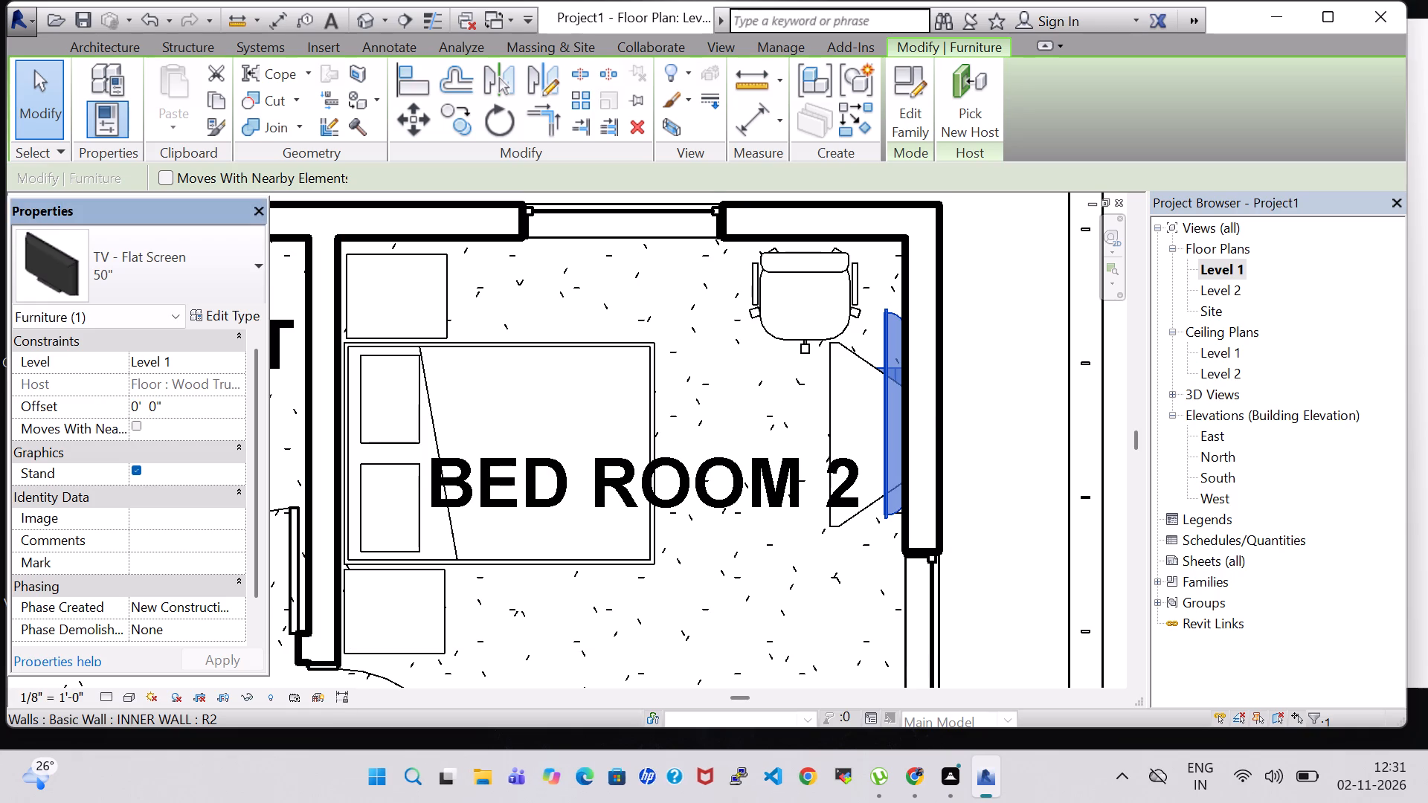
key(Right)
key(BackSpace)
key(3)
key(Return)
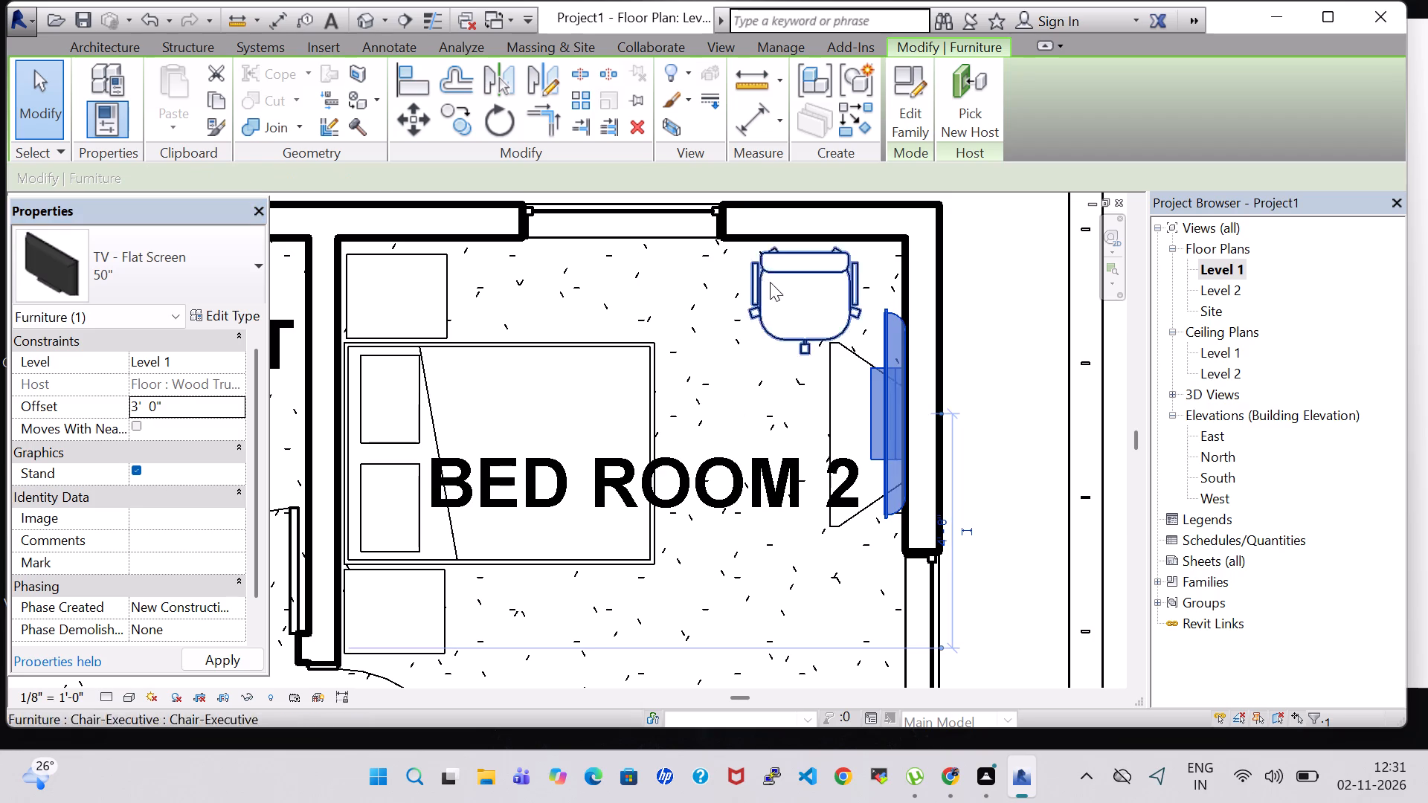
Nudge the BED ROOM 2 flat-screen TV south and slightly west so it lines up with the TV stand by the east wall.
key(Down)
key(Down)
key(Down)
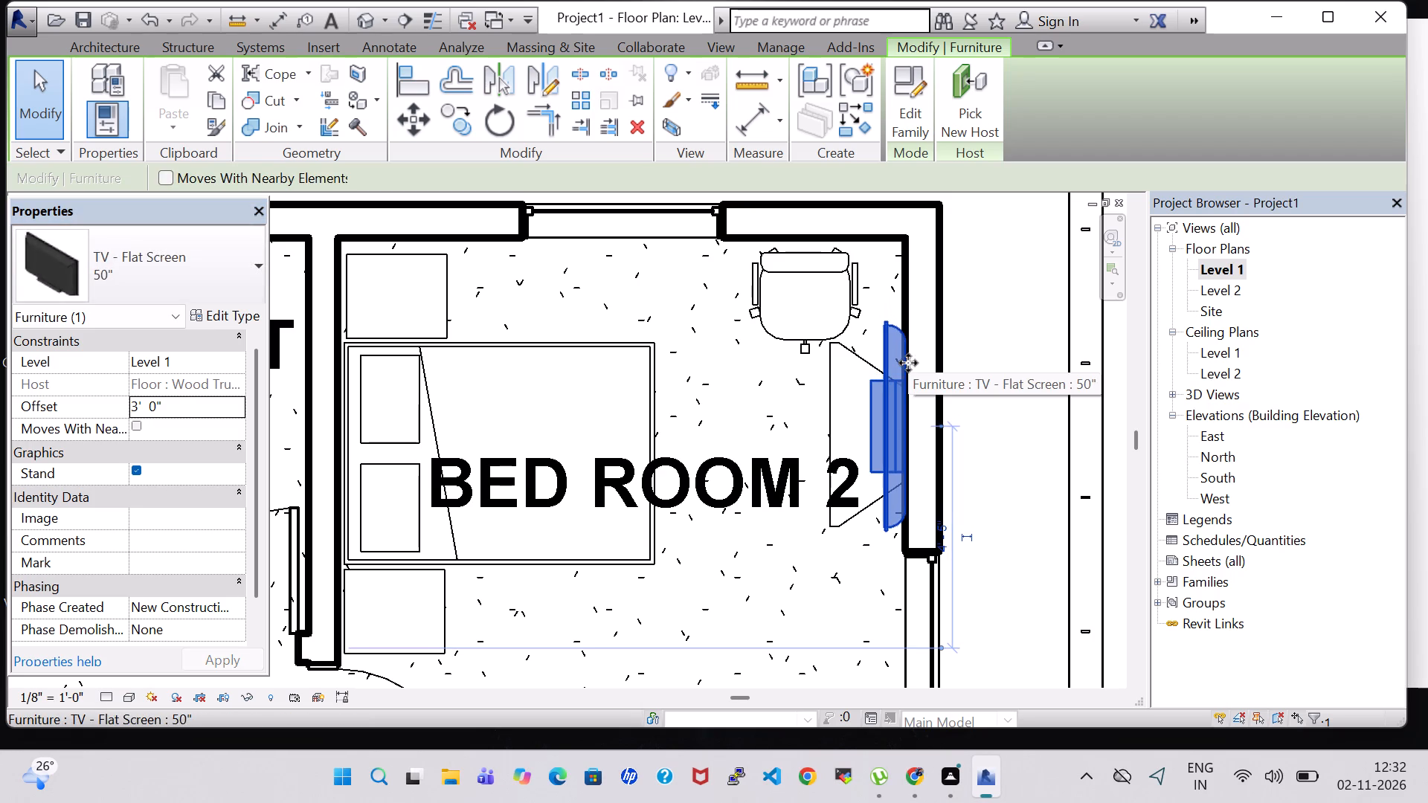
key(Down)
key(Down)
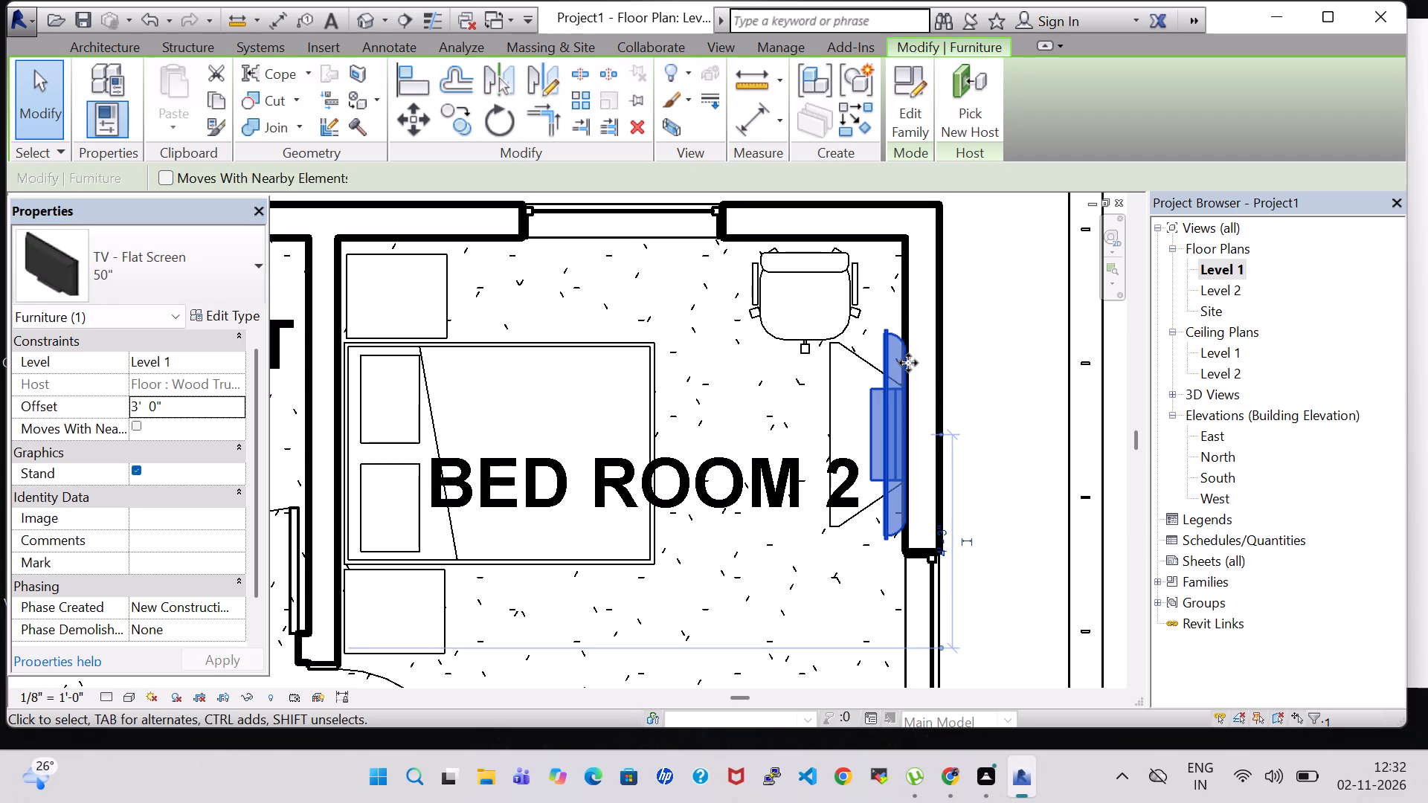
key(Left)
key(Down)
key(Left)
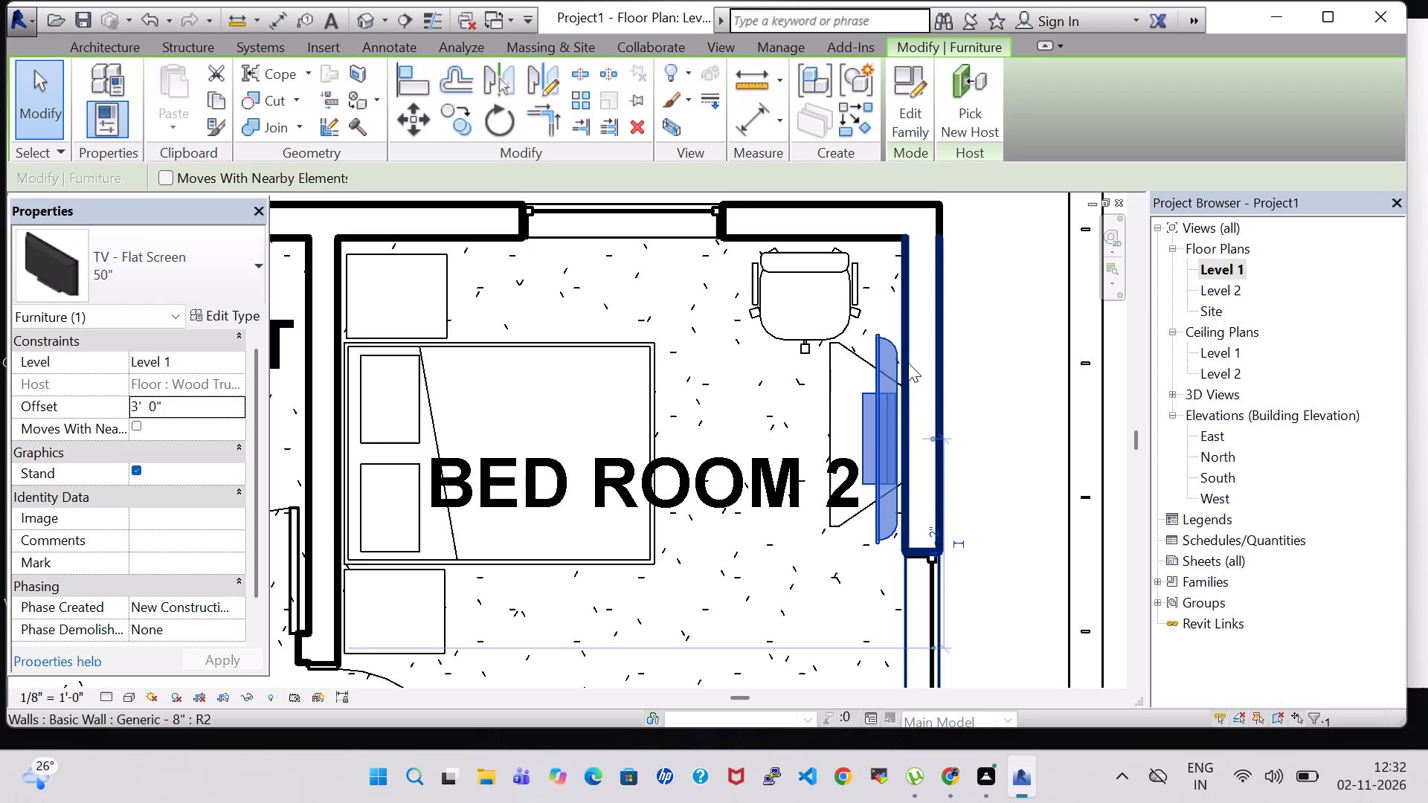
key(Right)
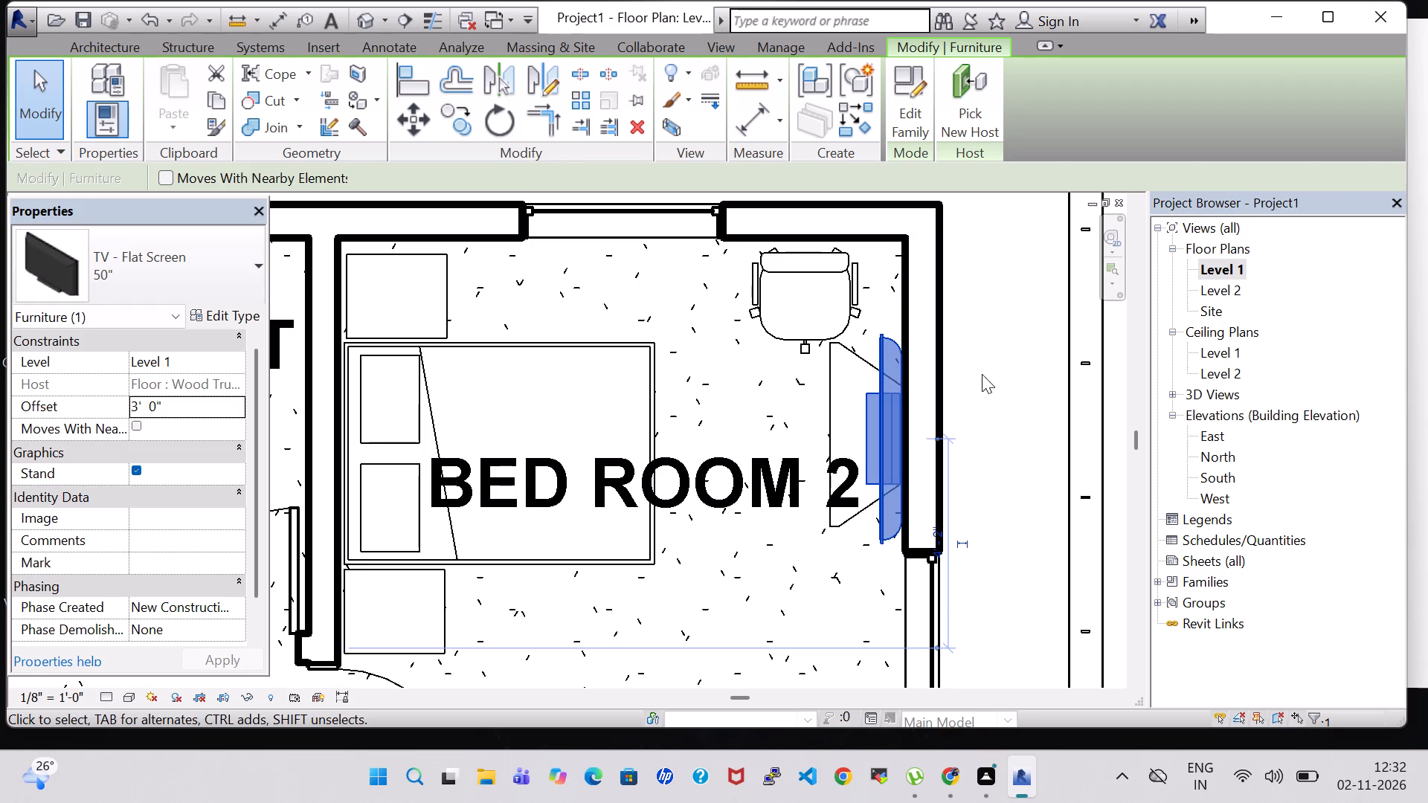
click(996, 373)
Nudge the executive chair in BED ROOM 2 west along the window wall, away from the TV stand.
scroll(996, 371, down, 8)
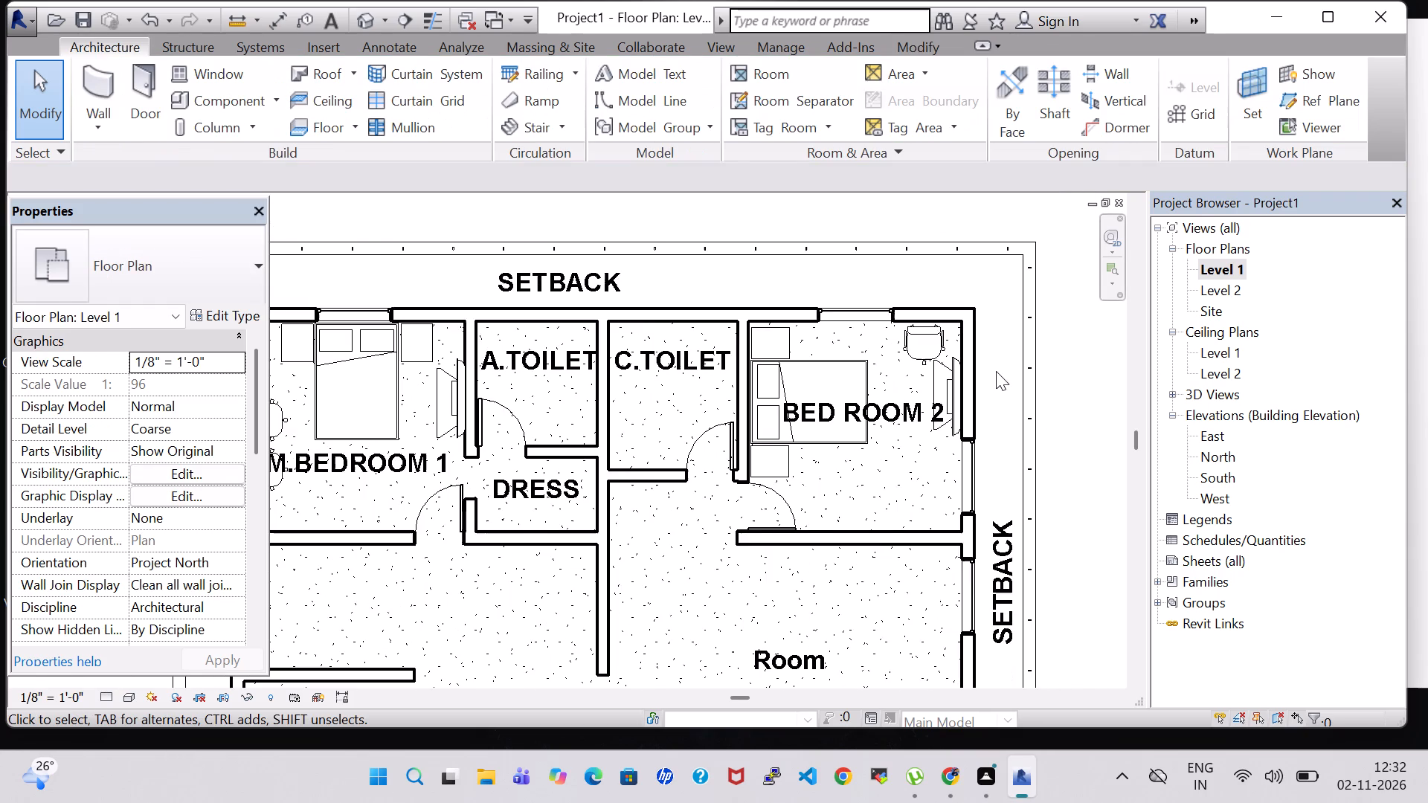
scroll(996, 371, down, 1)
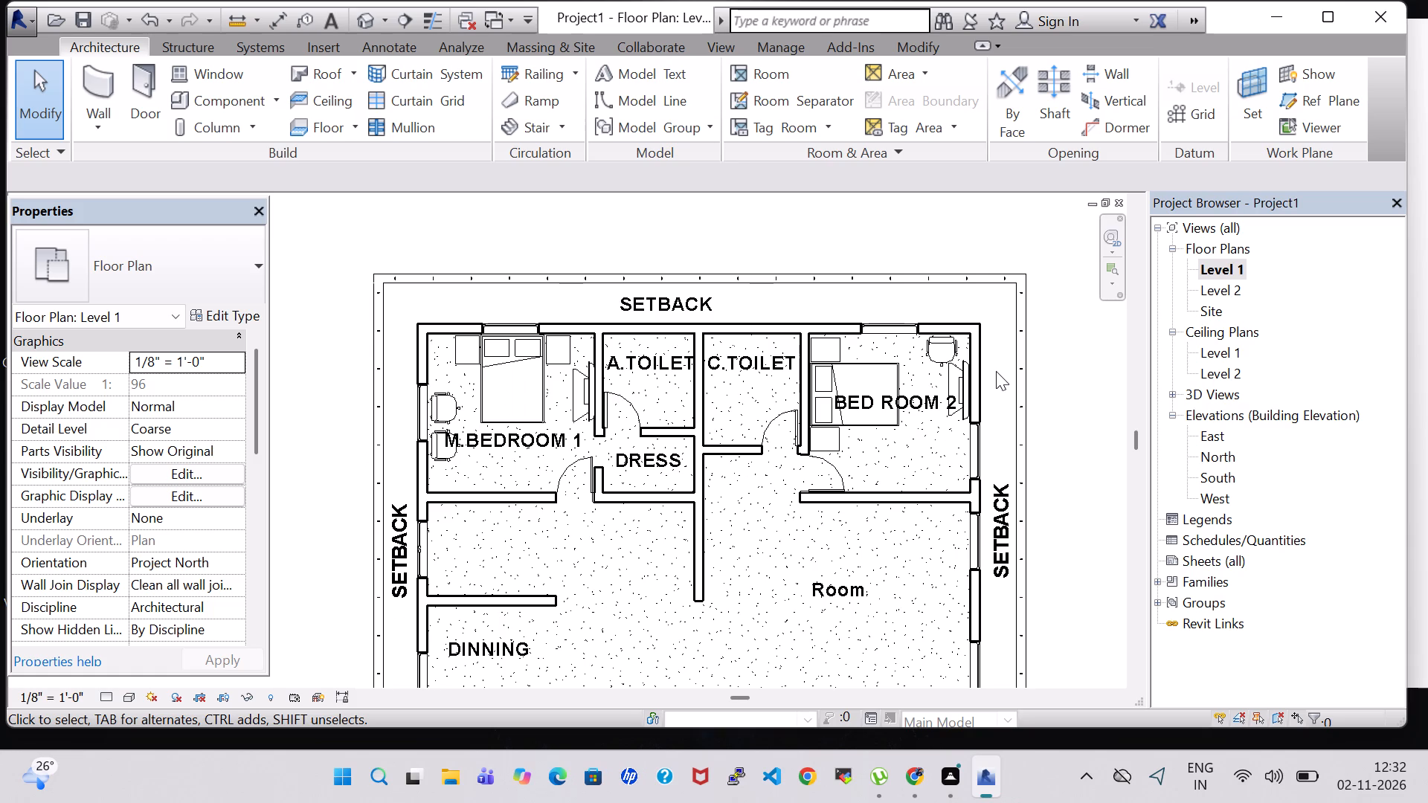
scroll(666, 358, up, 1)
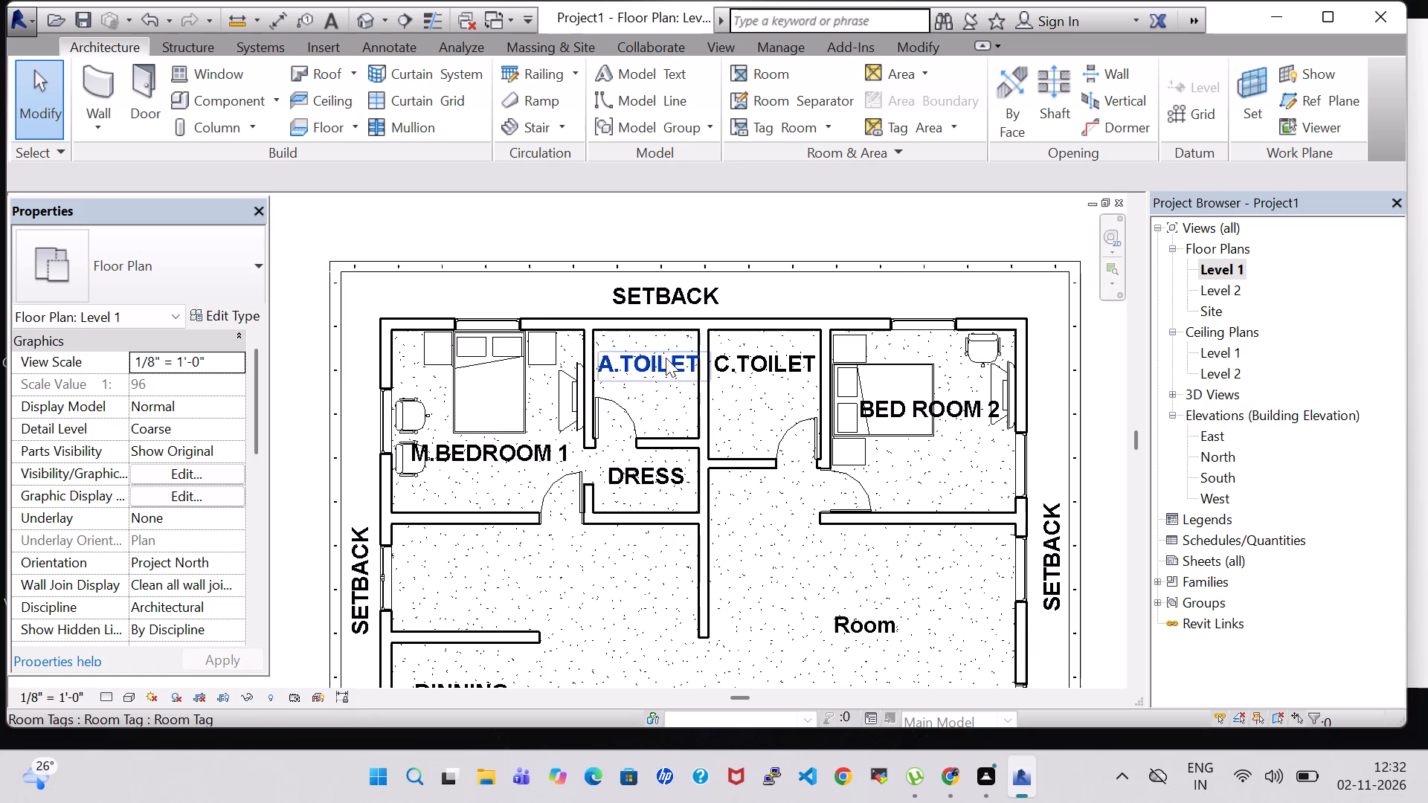
click(982, 338)
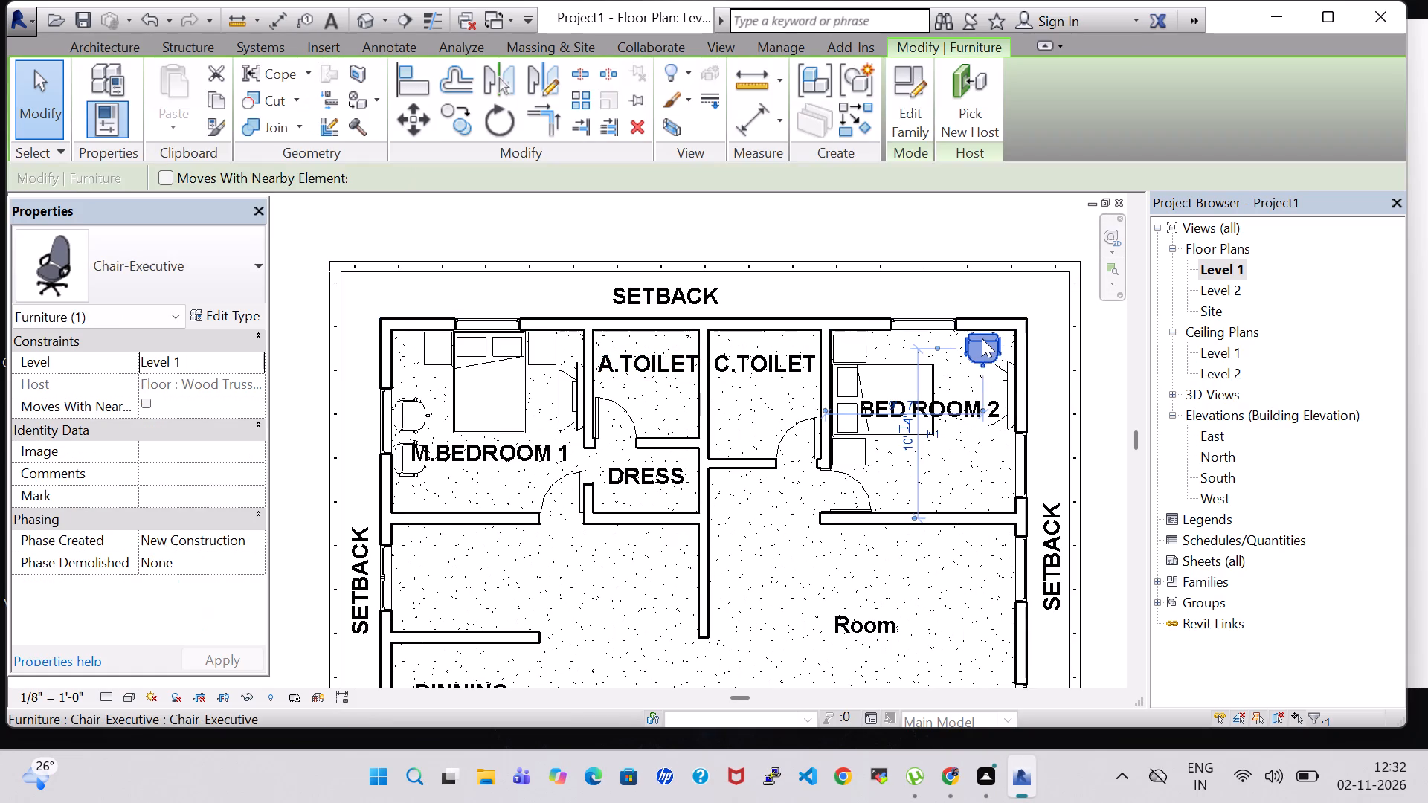
key(Left)
key(Left)
key(Left)
key(Up)
key(Left)
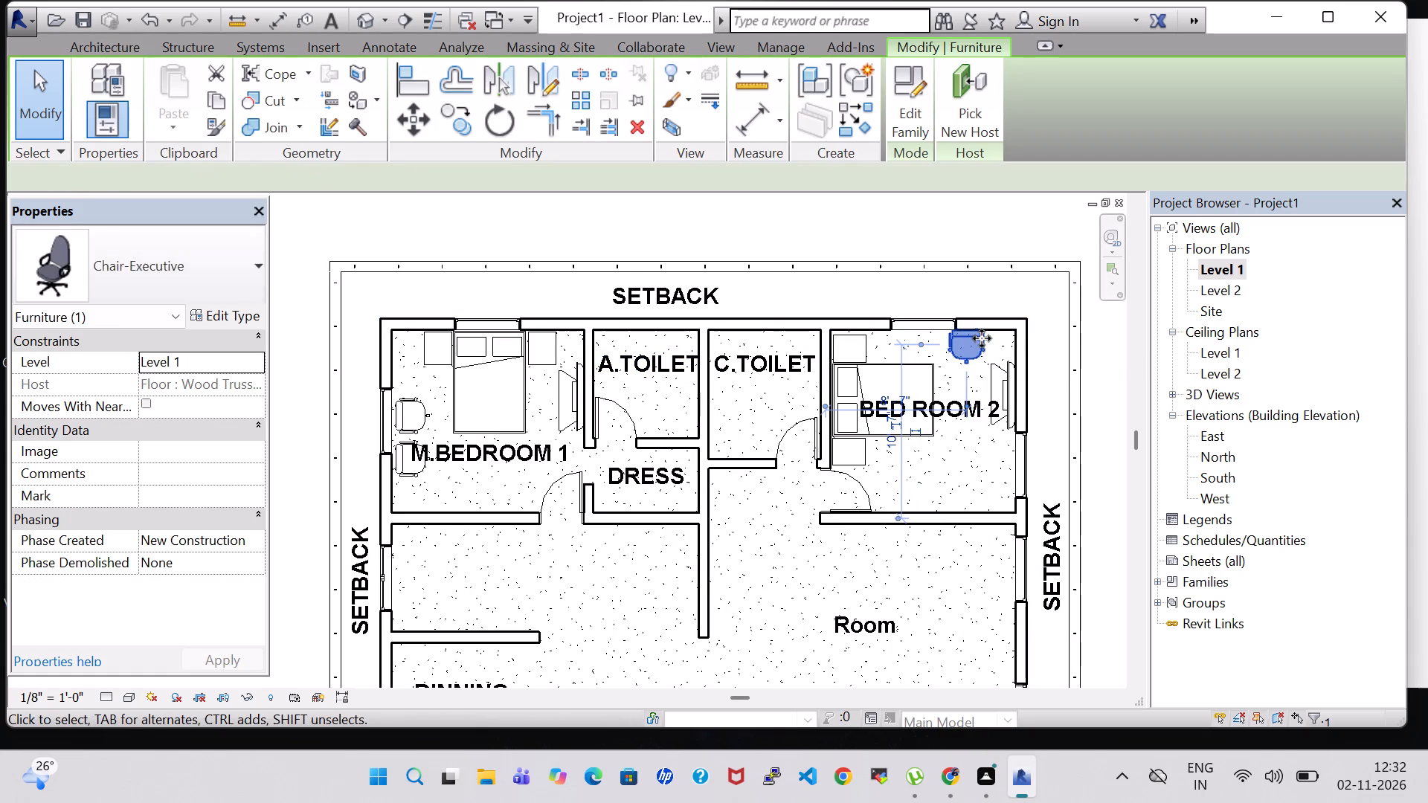
key(Down)
key(Left)
click(888, 208)
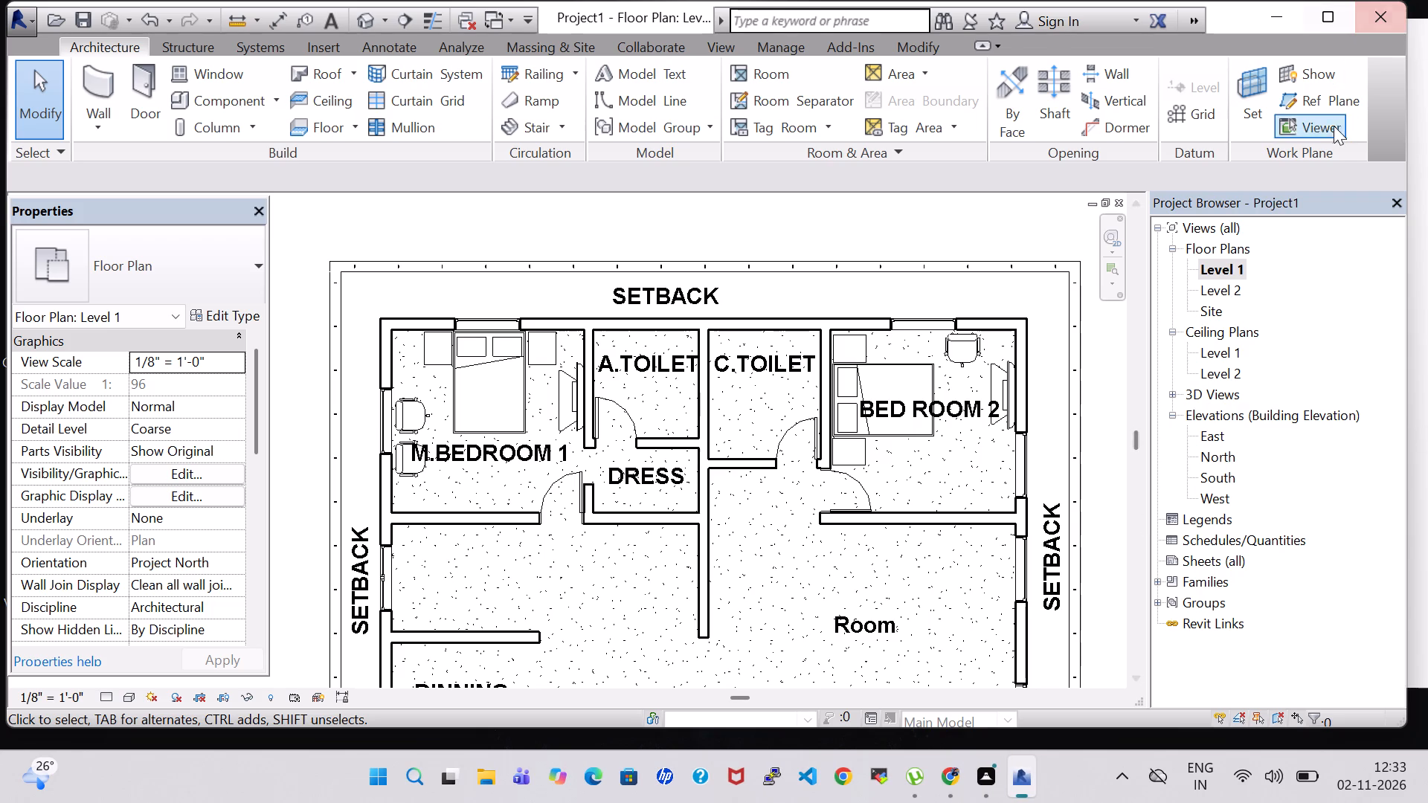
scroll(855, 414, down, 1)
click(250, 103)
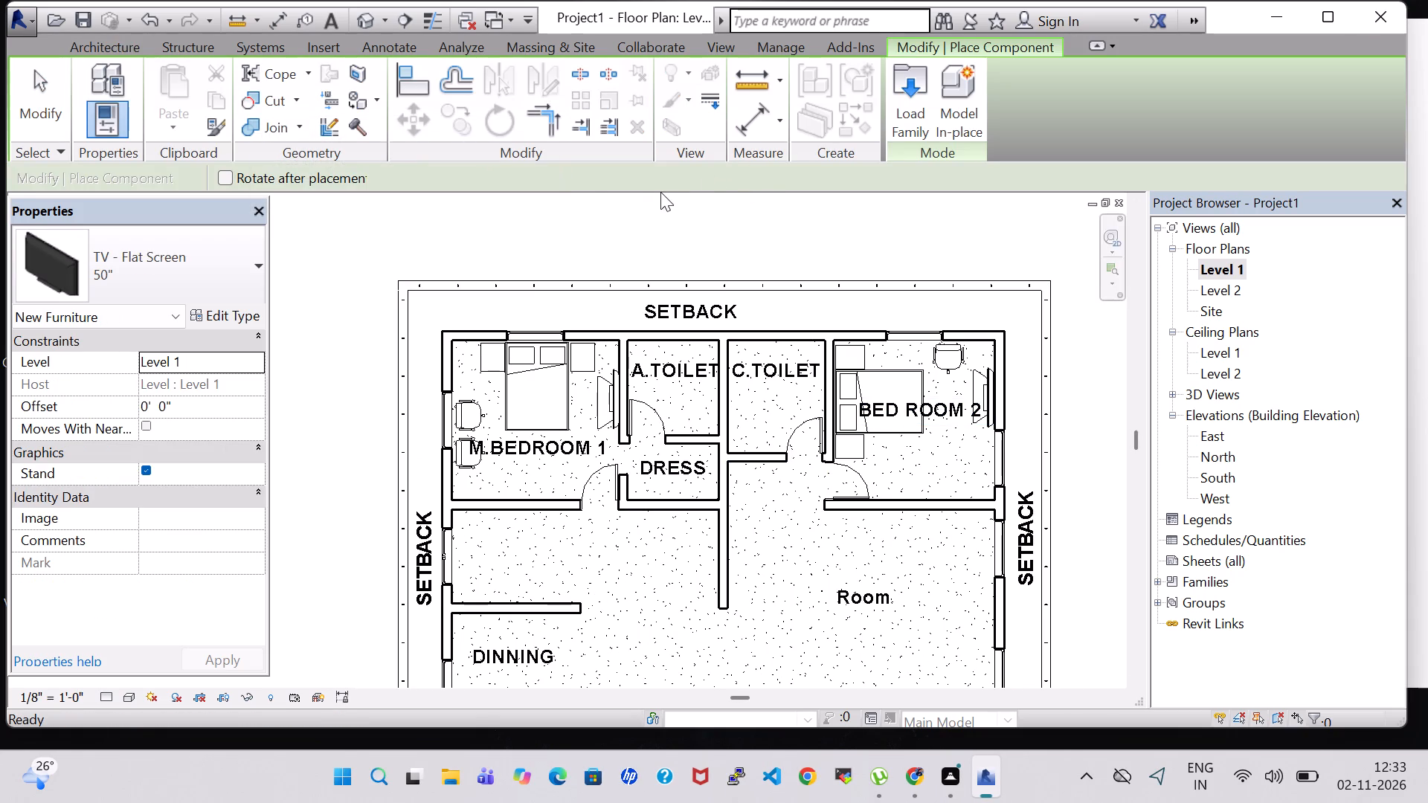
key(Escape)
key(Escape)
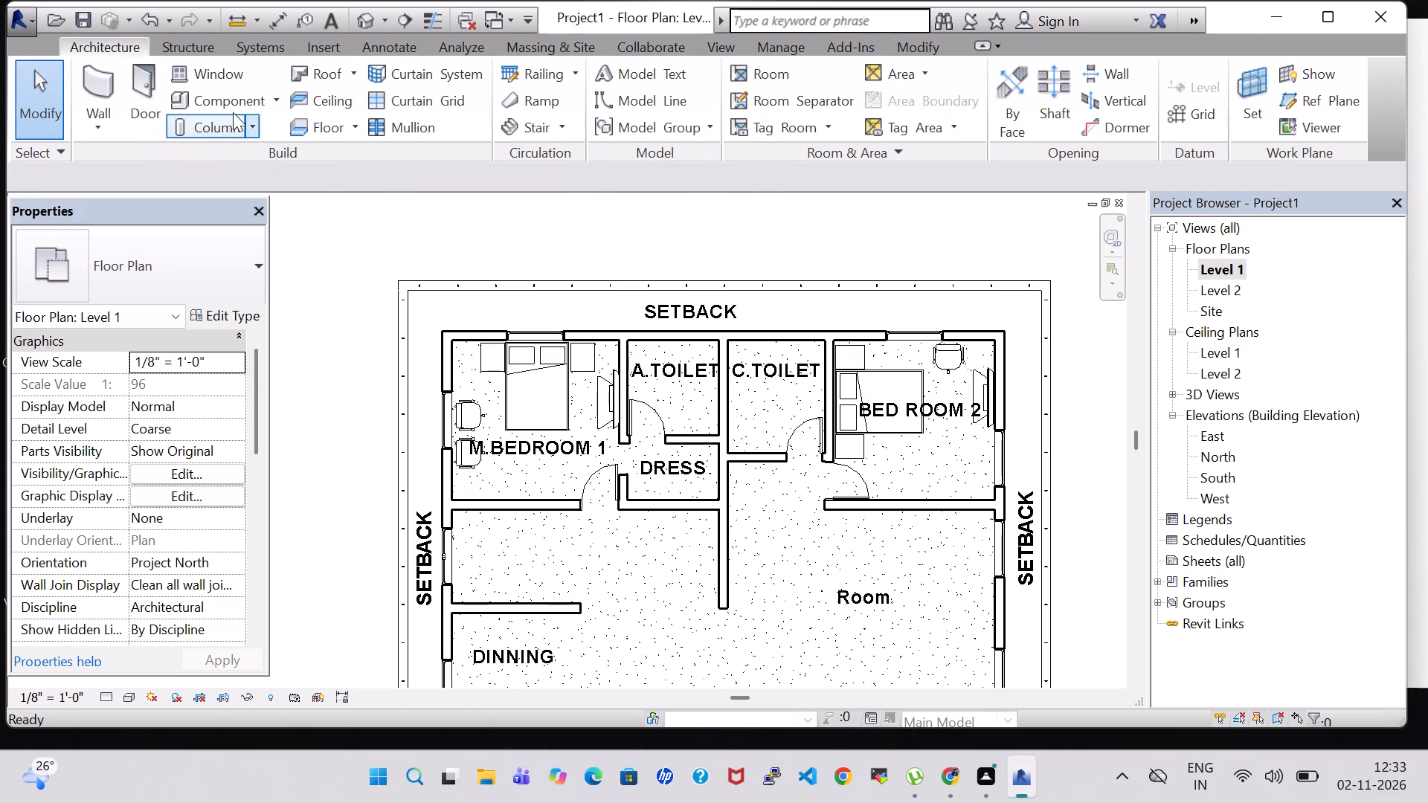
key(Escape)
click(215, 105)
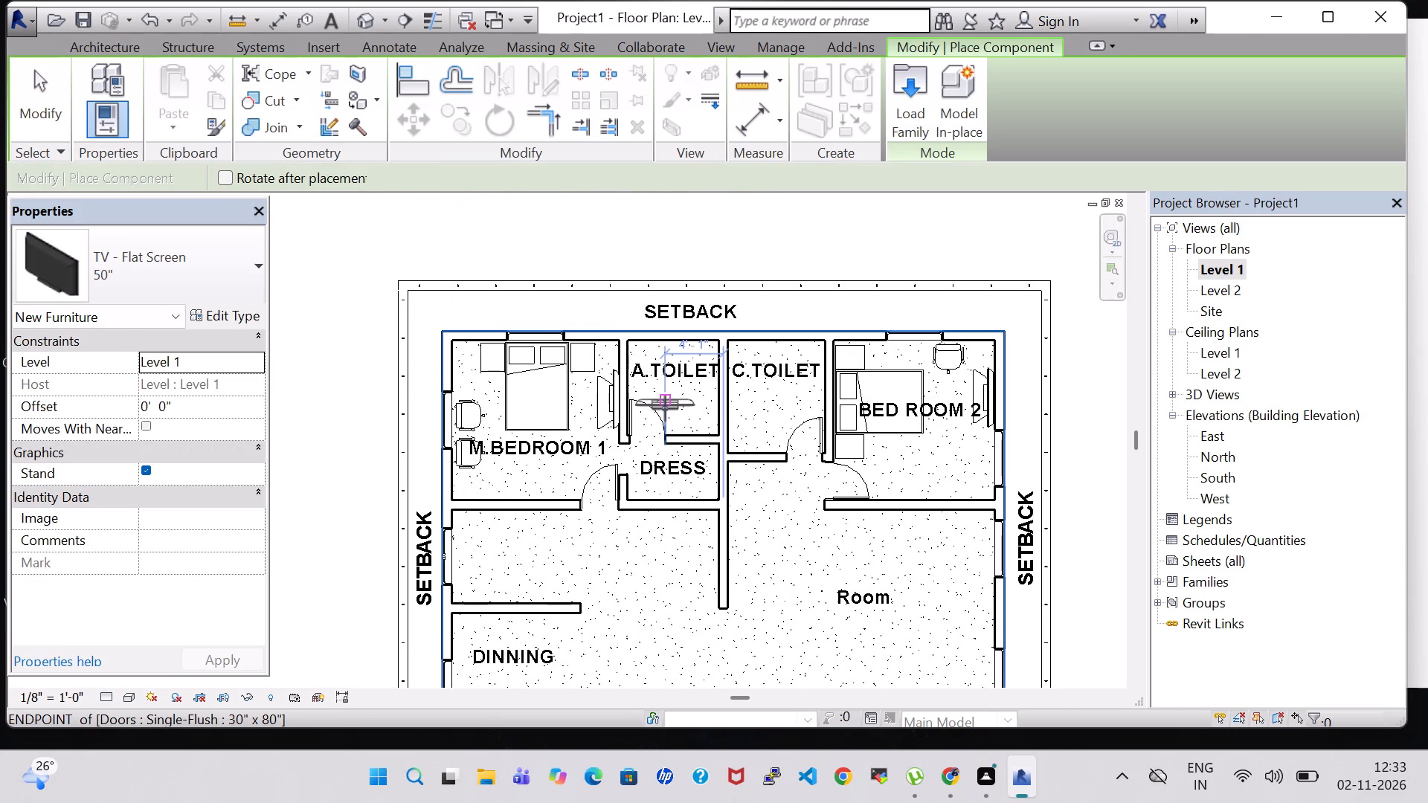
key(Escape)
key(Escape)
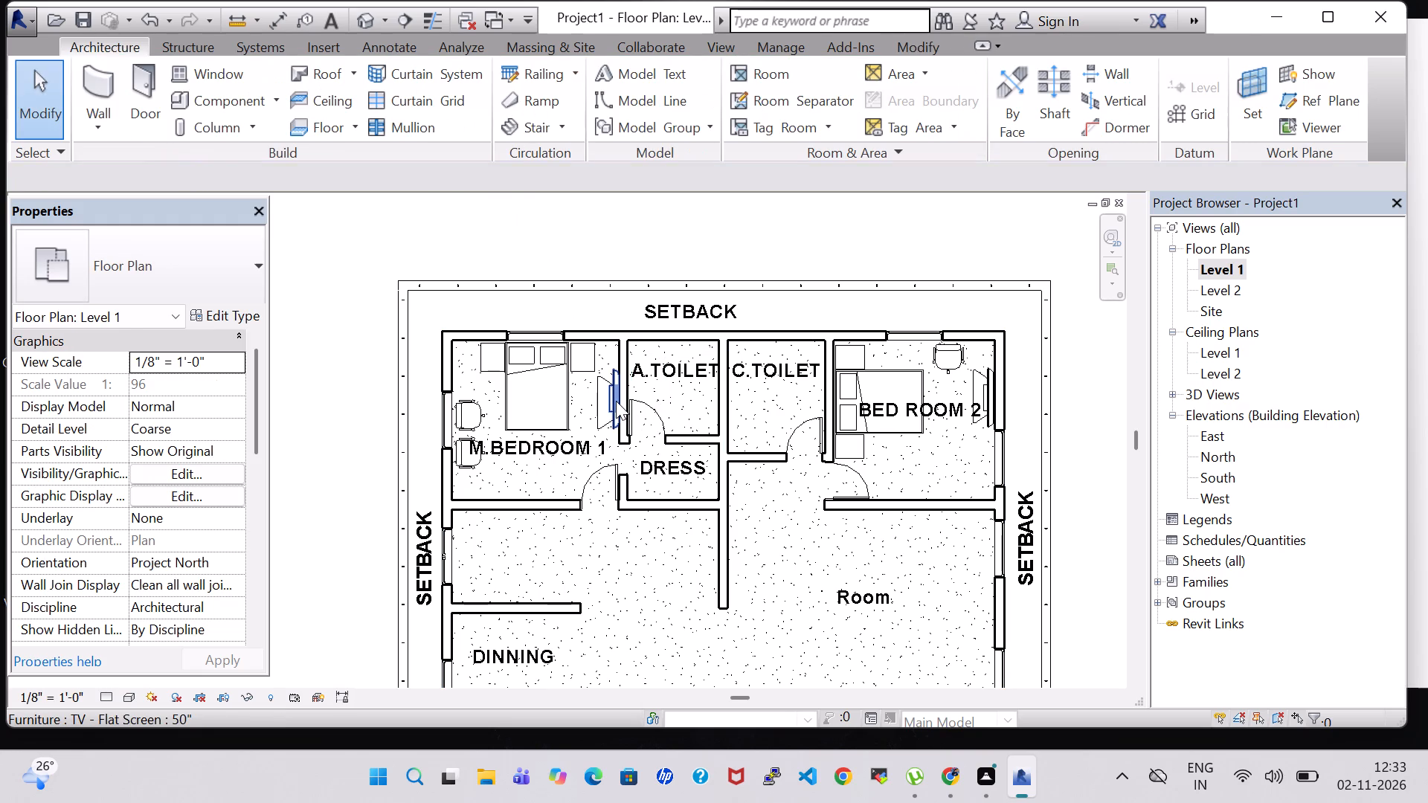
Move the M.BEDROOM 1 TV stand to the room's south wall, about 6' 3" from the west wall, and rotate it to face the bed.
drag(596, 394, 585, 401)
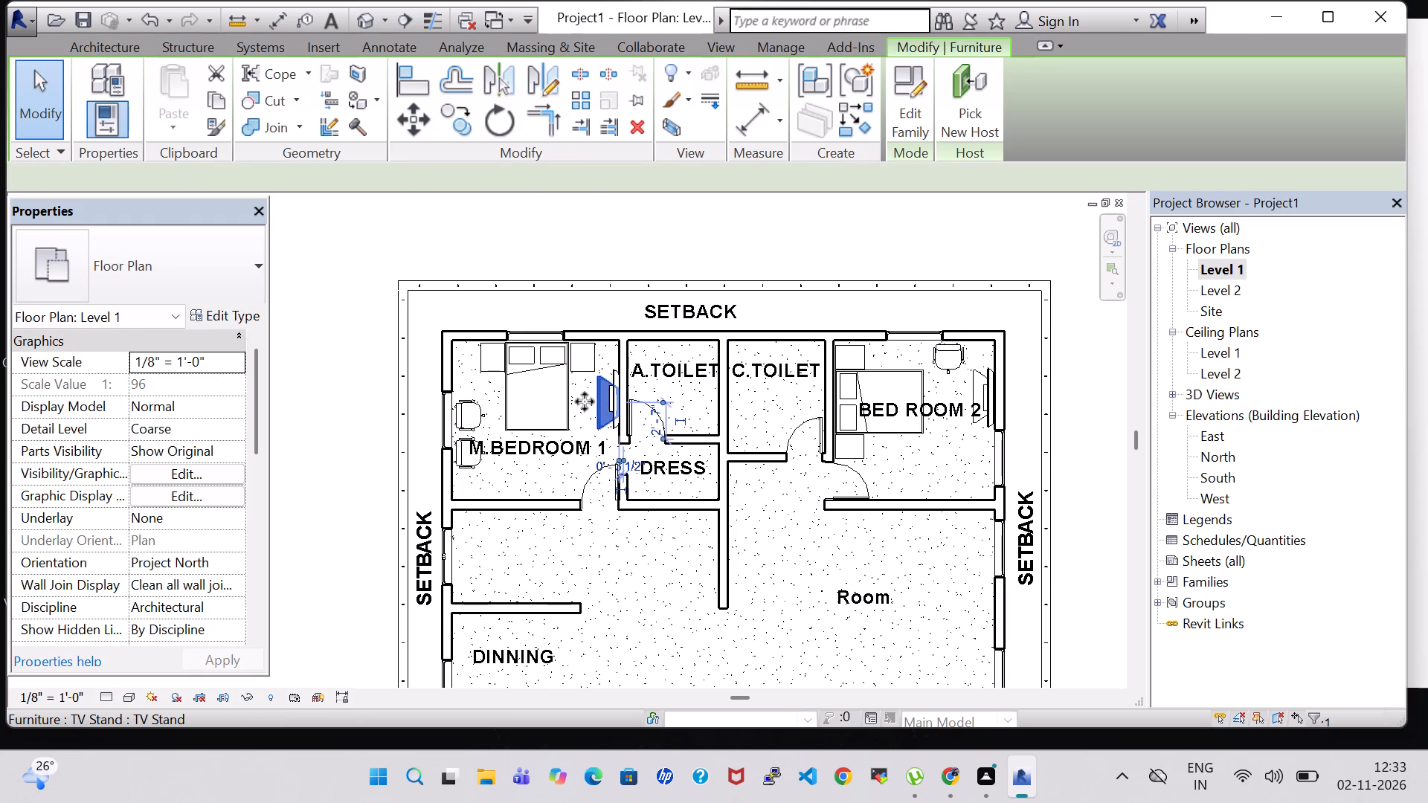
drag(585, 401, 518, 484)
click(518, 484)
key(space)
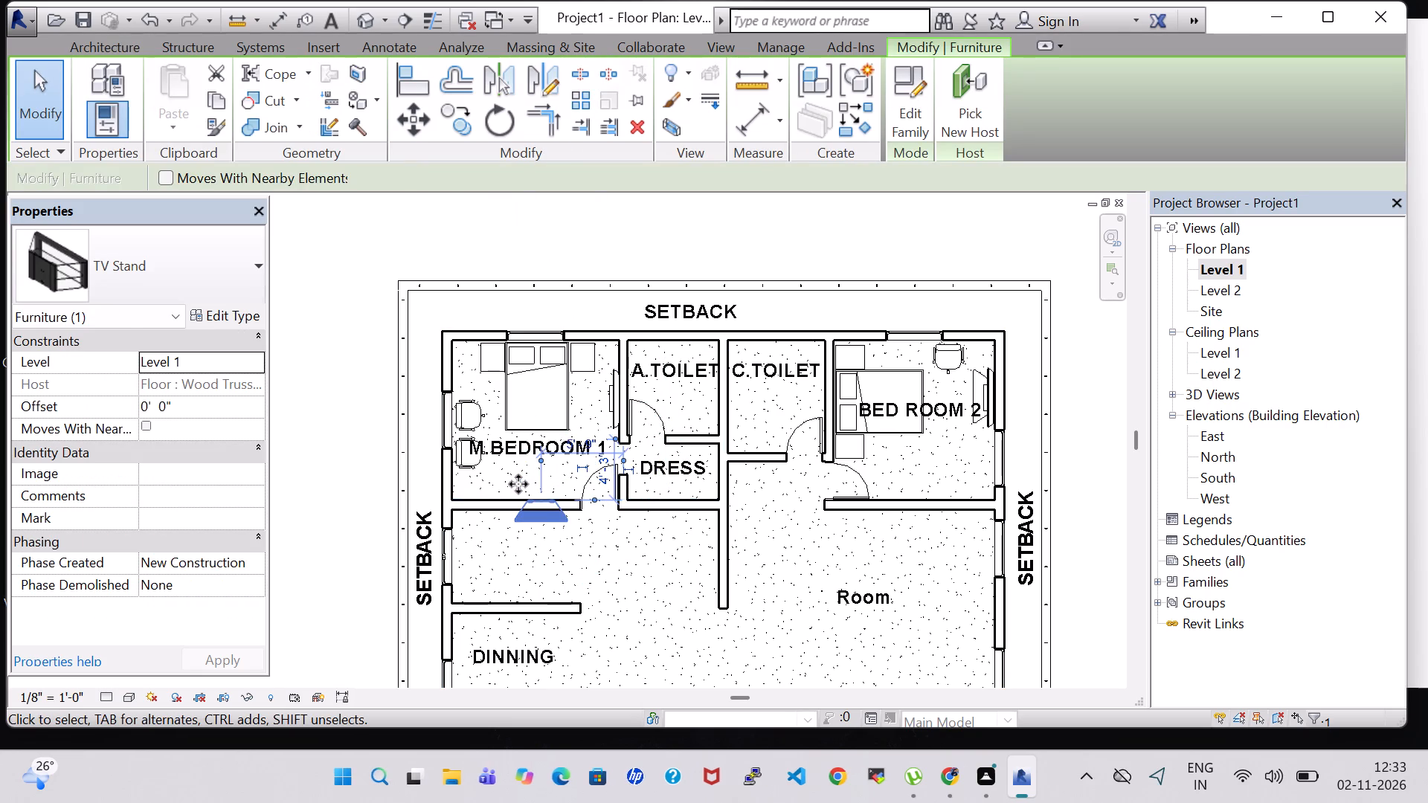
key(space)
key(space)
key(Left)
key(Left)
key(Left)
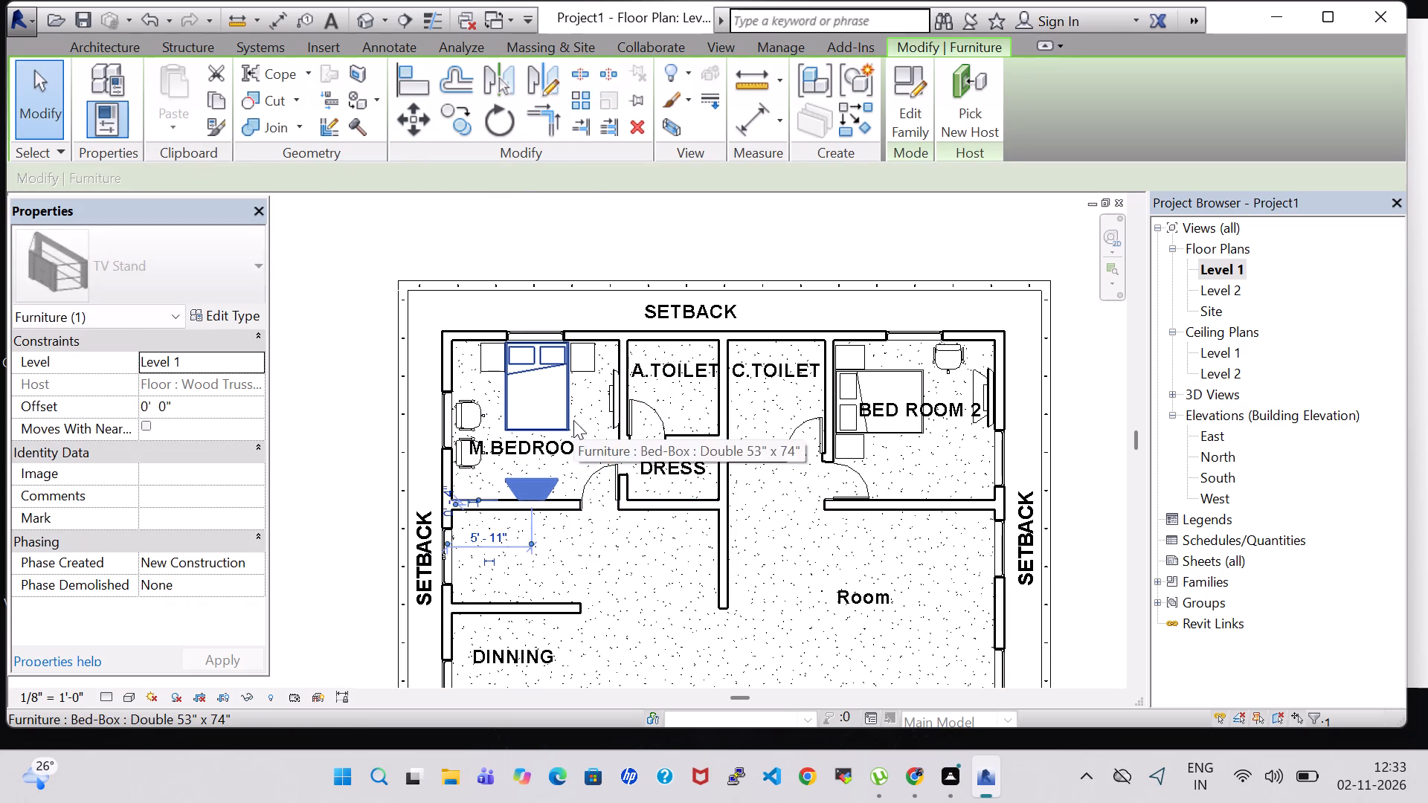
key(Right)
key(Right)
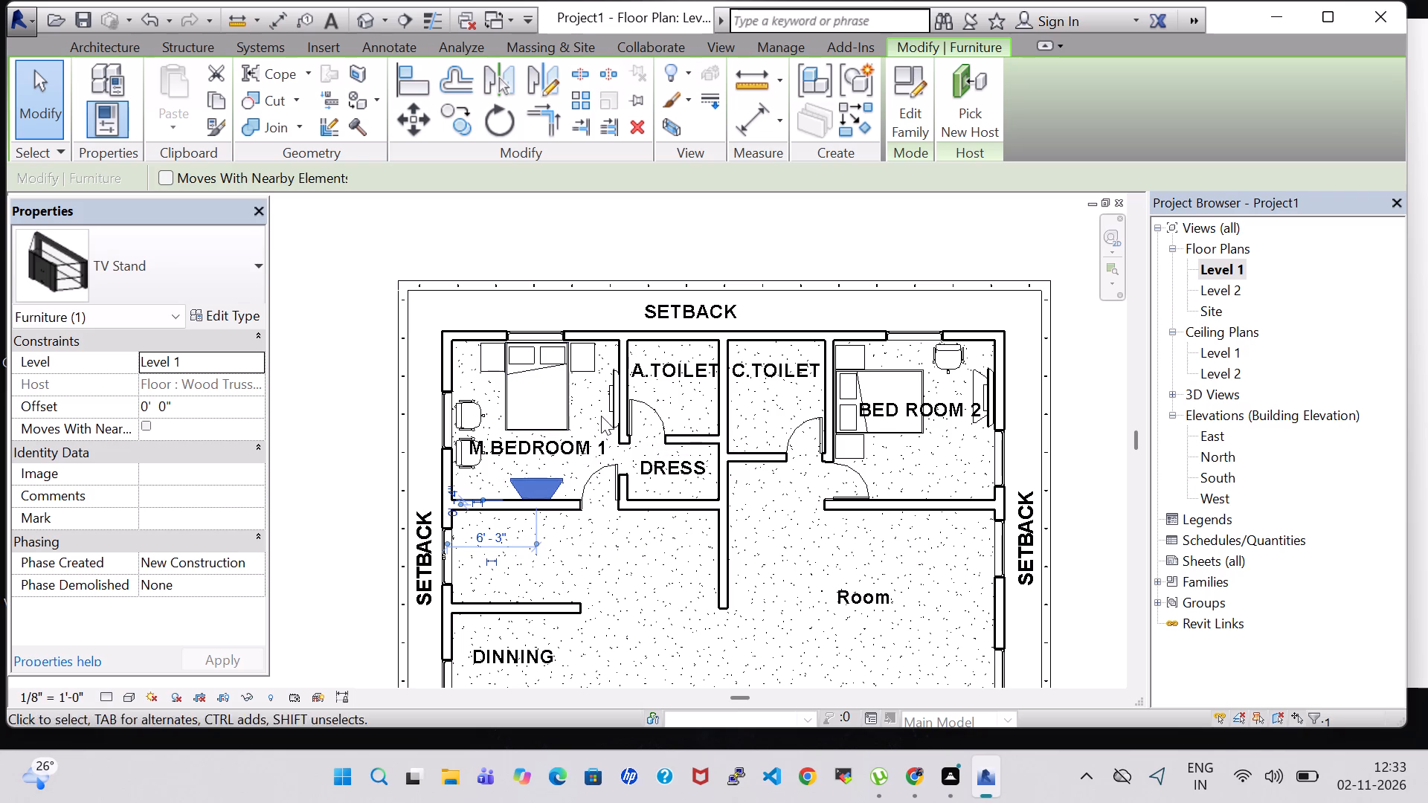
Rotate the M.BEDROOM 1 flat-screen TV to face the bed and move it over the TV stand against the south wall.
click(608, 408)
key(space)
key(space)
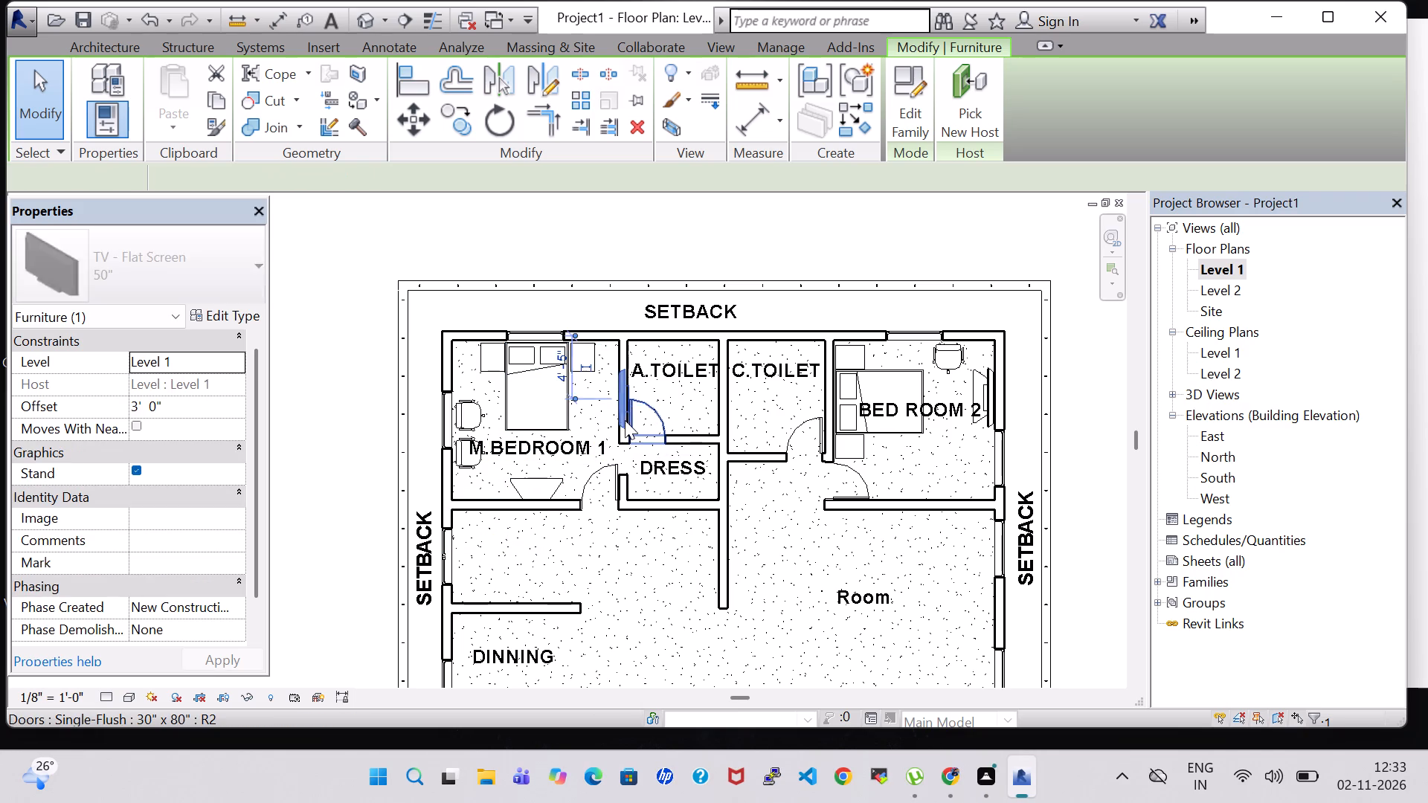
key(space)
key(Escape)
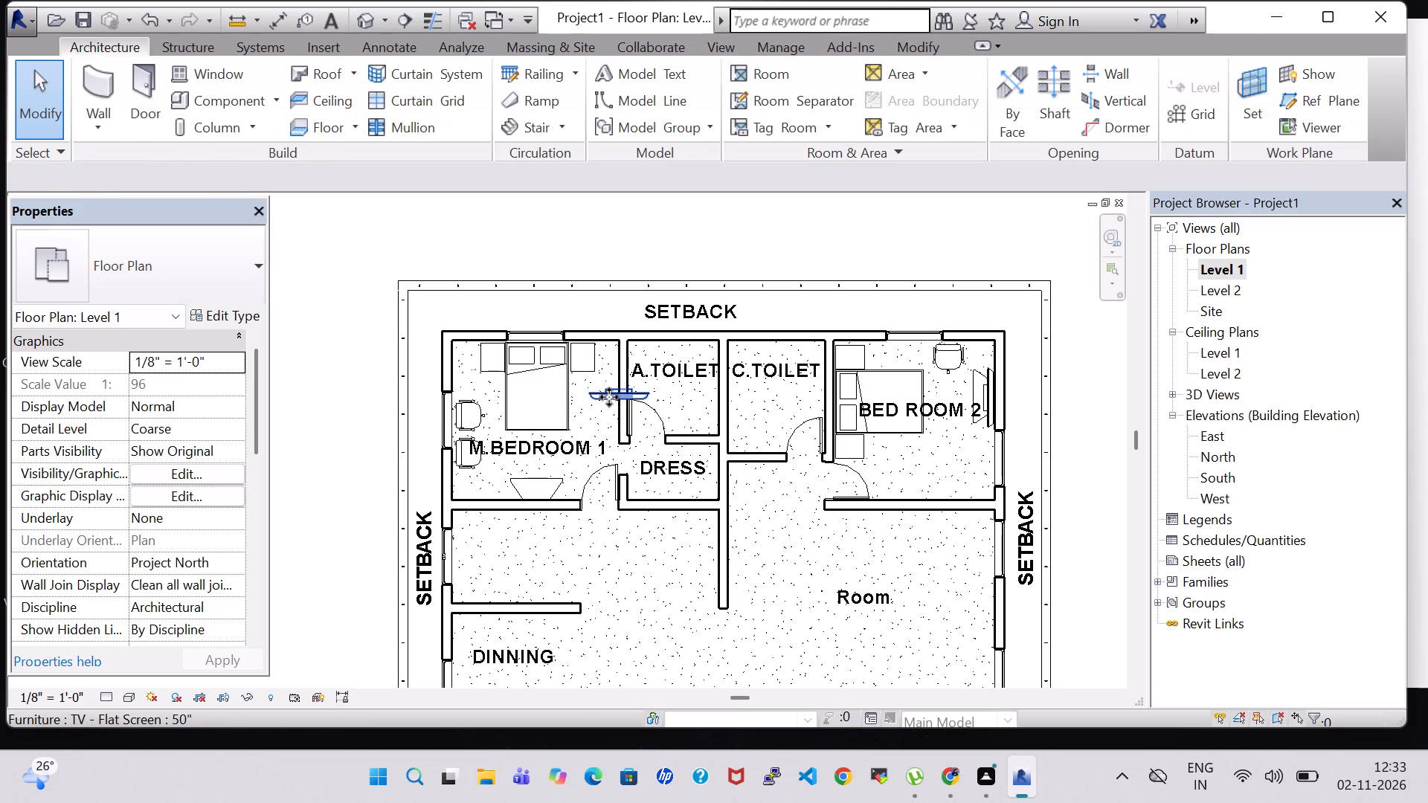
drag(615, 397, 532, 490)
scroll(532, 490, up, 9)
click(567, 415)
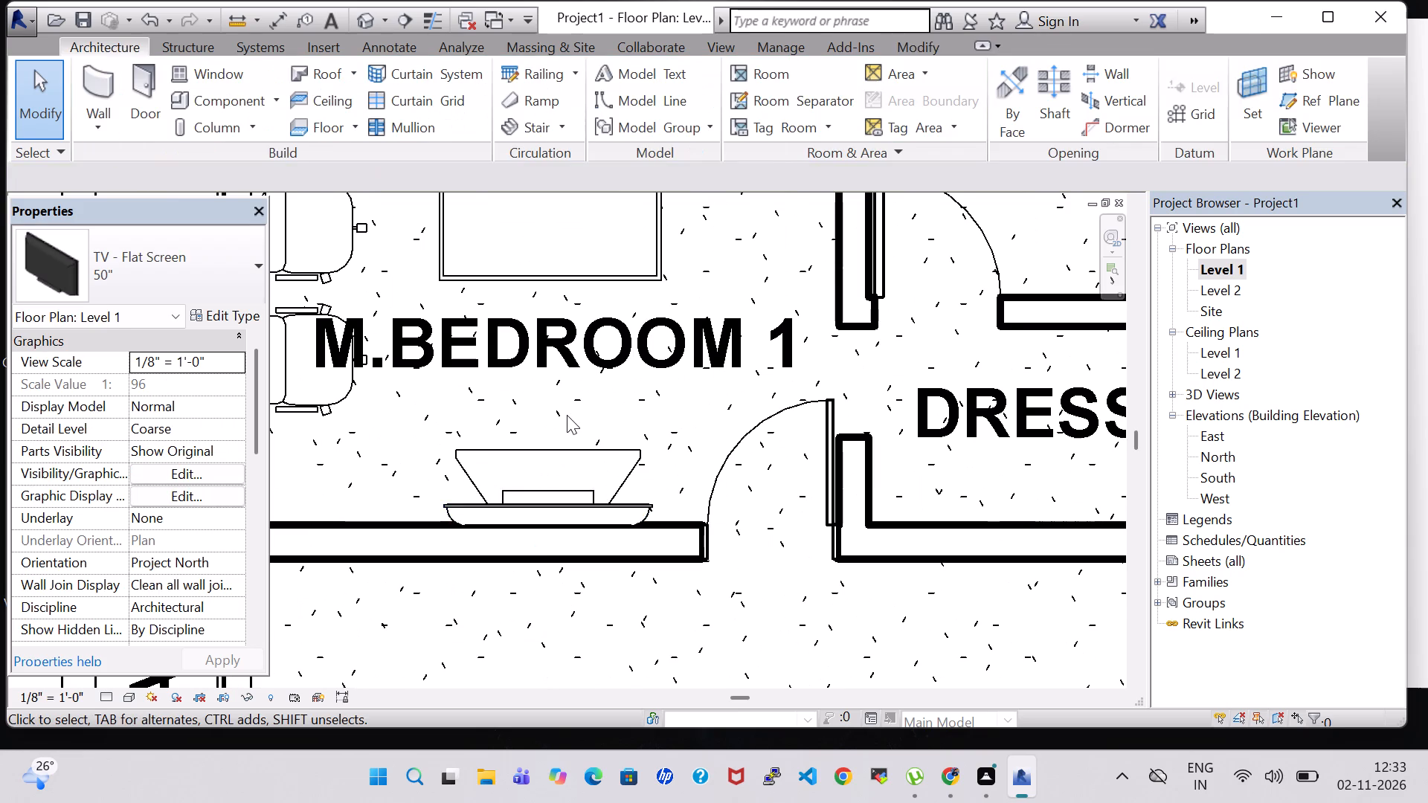
Load the Entertainment Center family from the Storage folder of the US Imperial Furniture library for component placement.
scroll(567, 415, down, 8)
middle_click(854, 492)
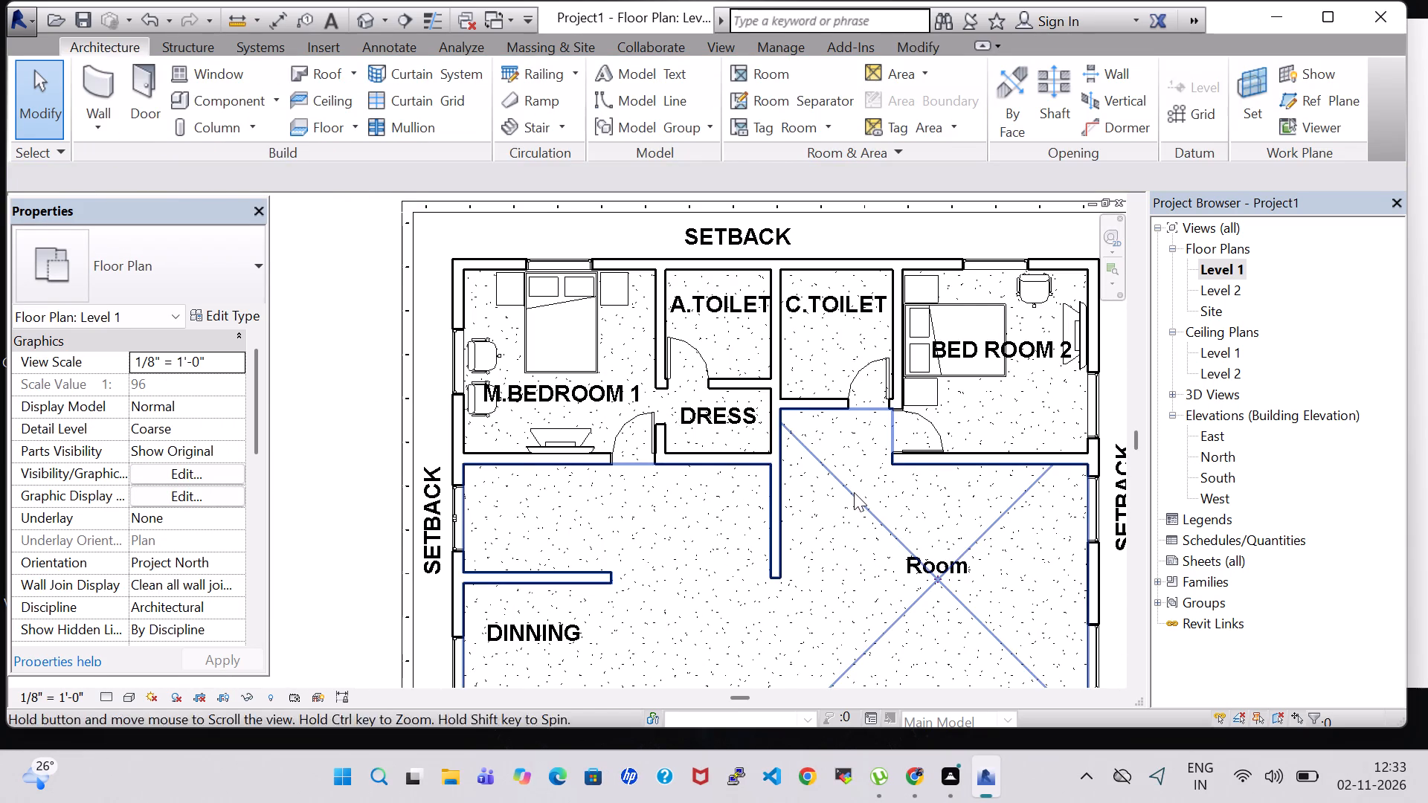
middle_drag(847, 519, 744, 530)
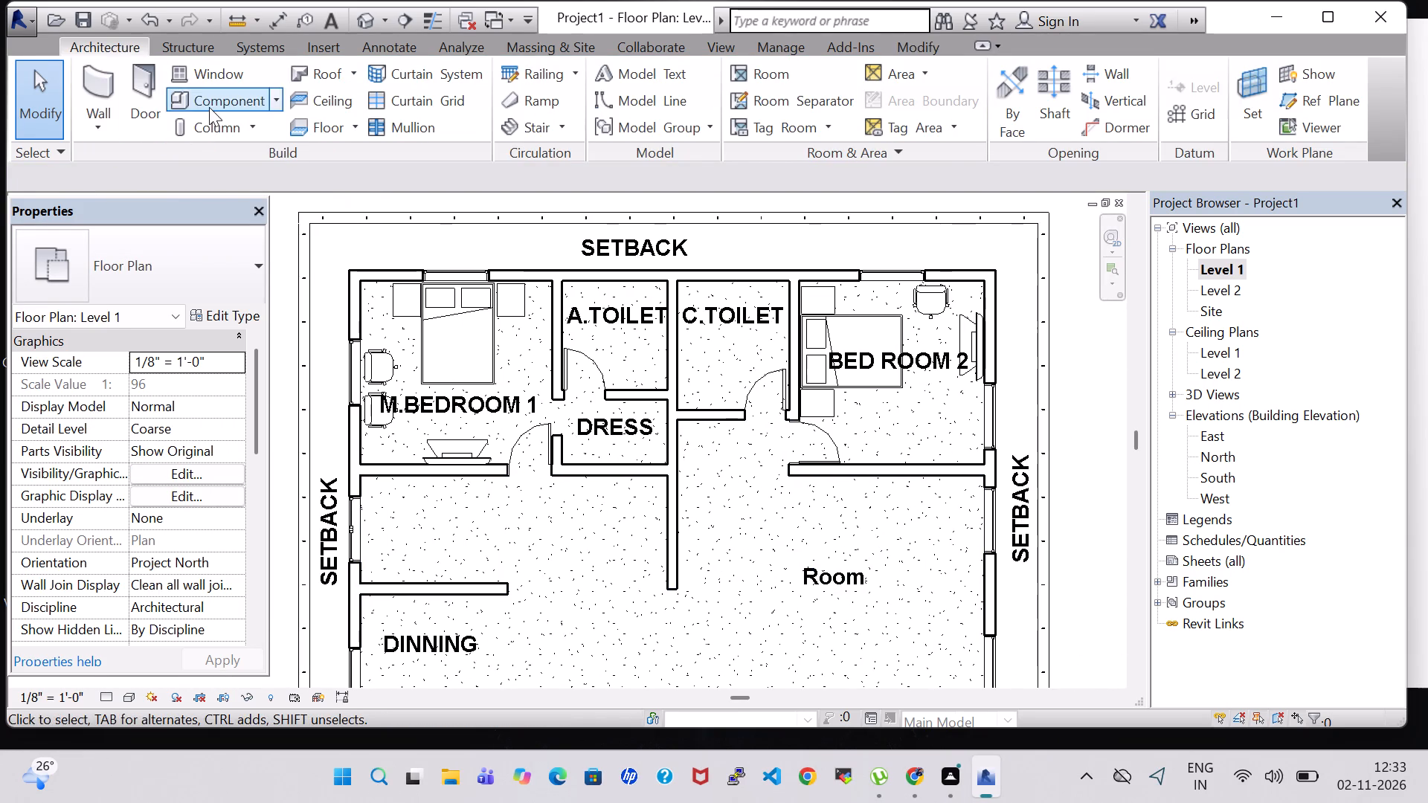
click(209, 107)
click(895, 105)
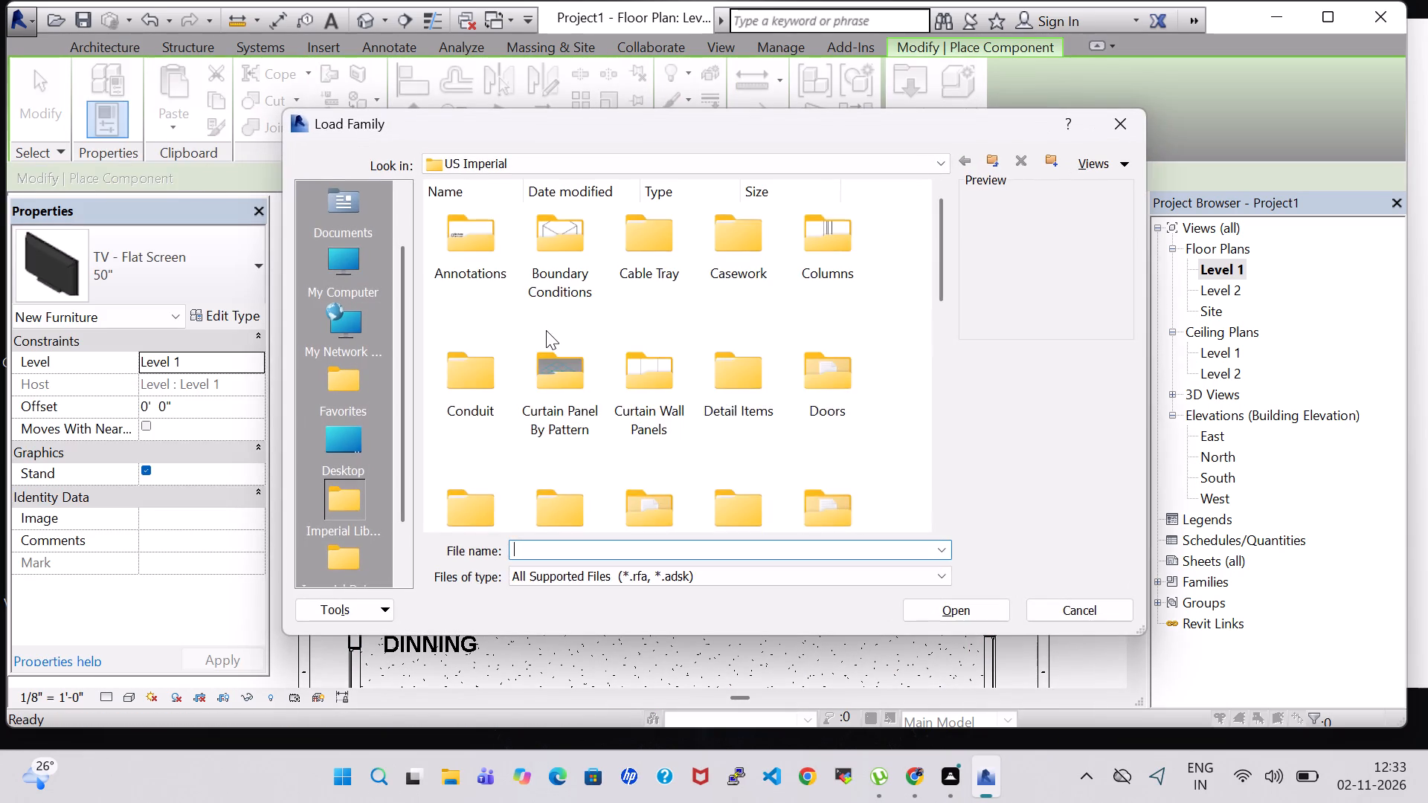
scroll(546, 332, down, 1)
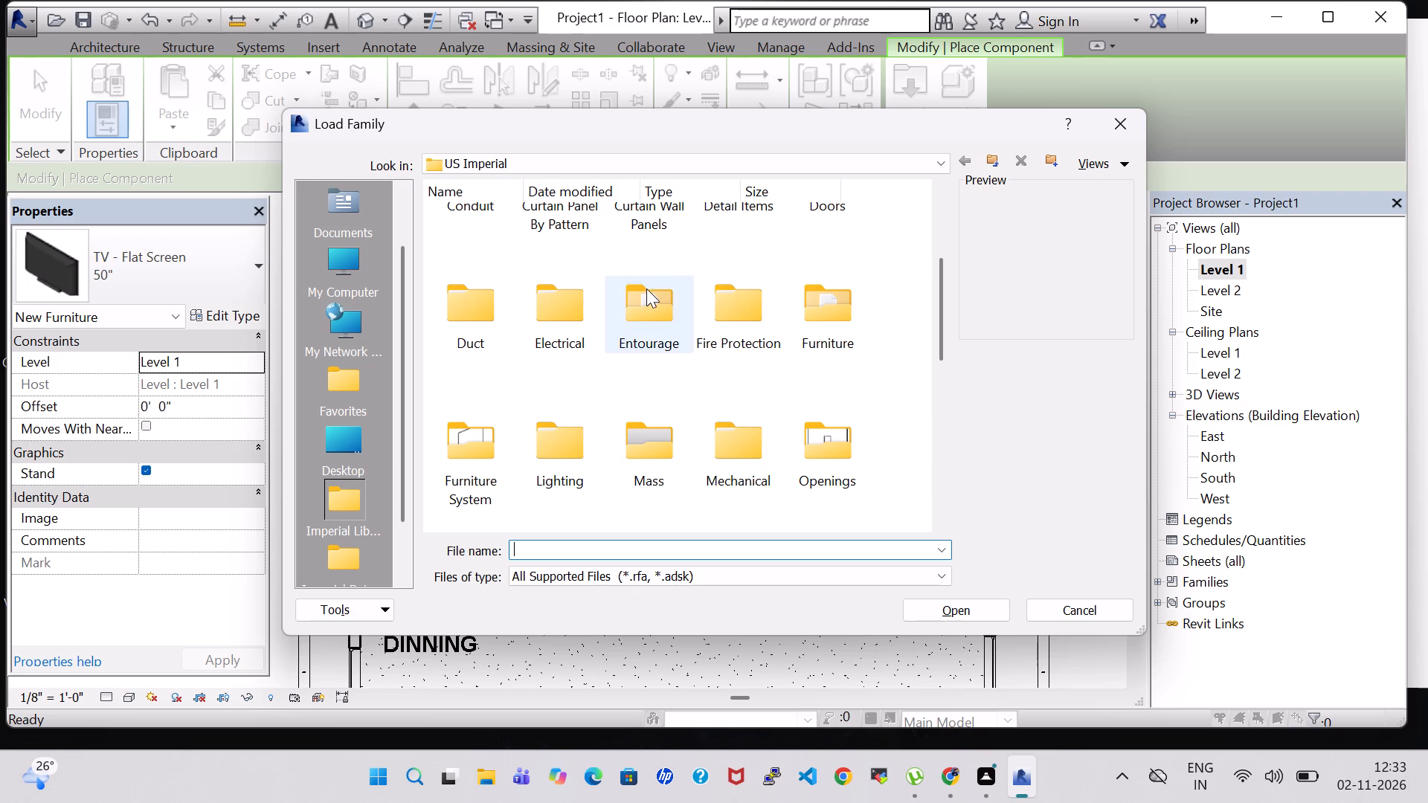
scroll(843, 335, down, 1)
scroll(821, 321, up, 1)
double_click(821, 321)
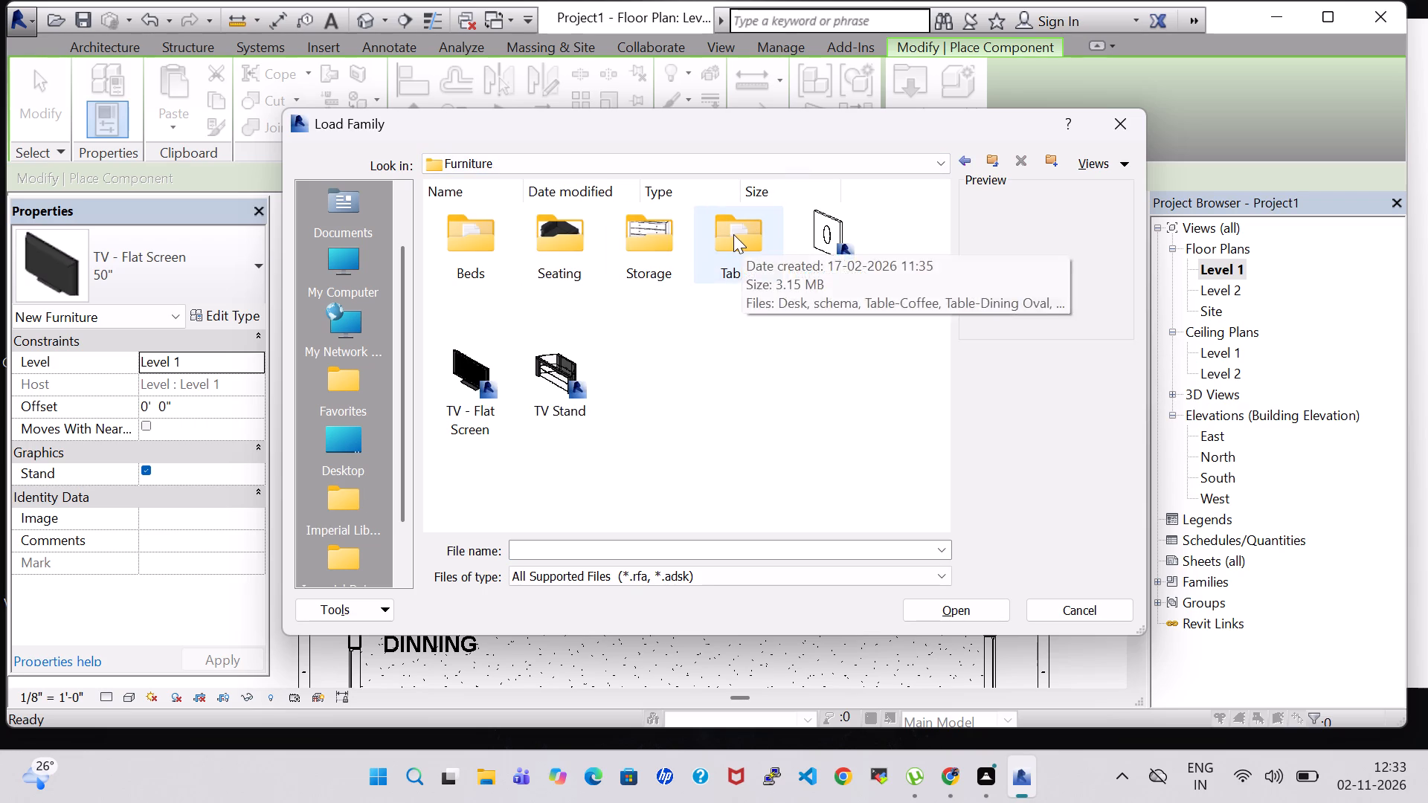
double_click(733, 234)
click(968, 157)
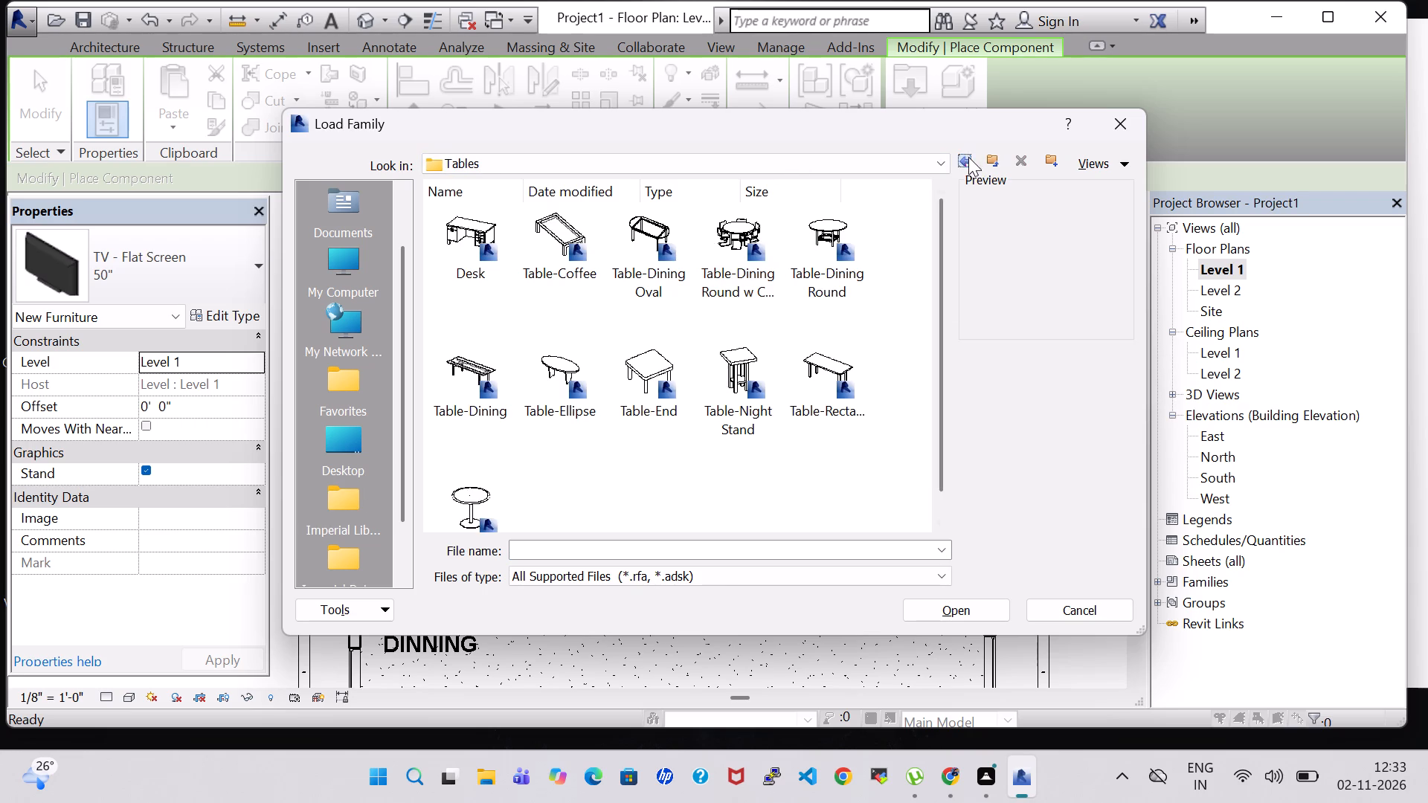
double_click(693, 244)
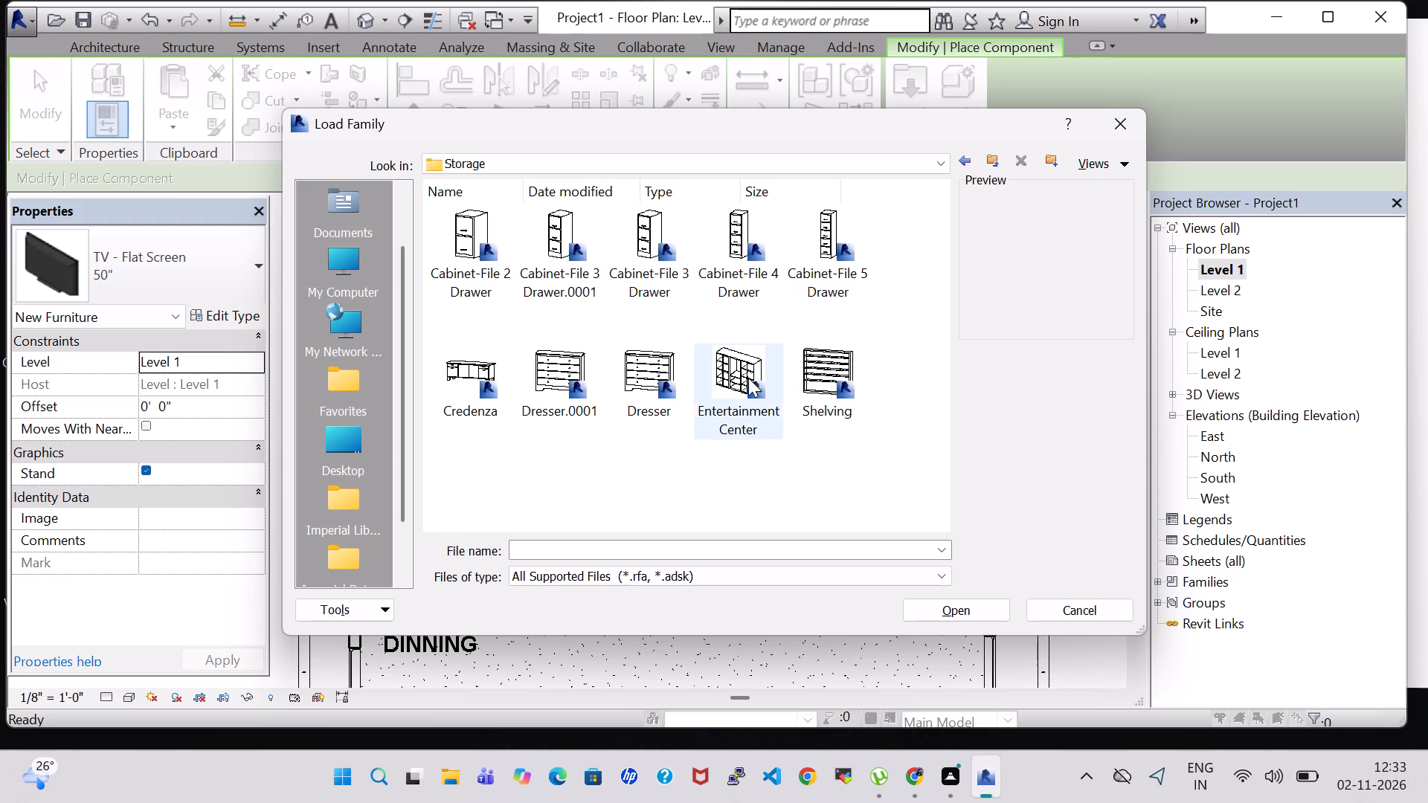
click(730, 378)
click(953, 601)
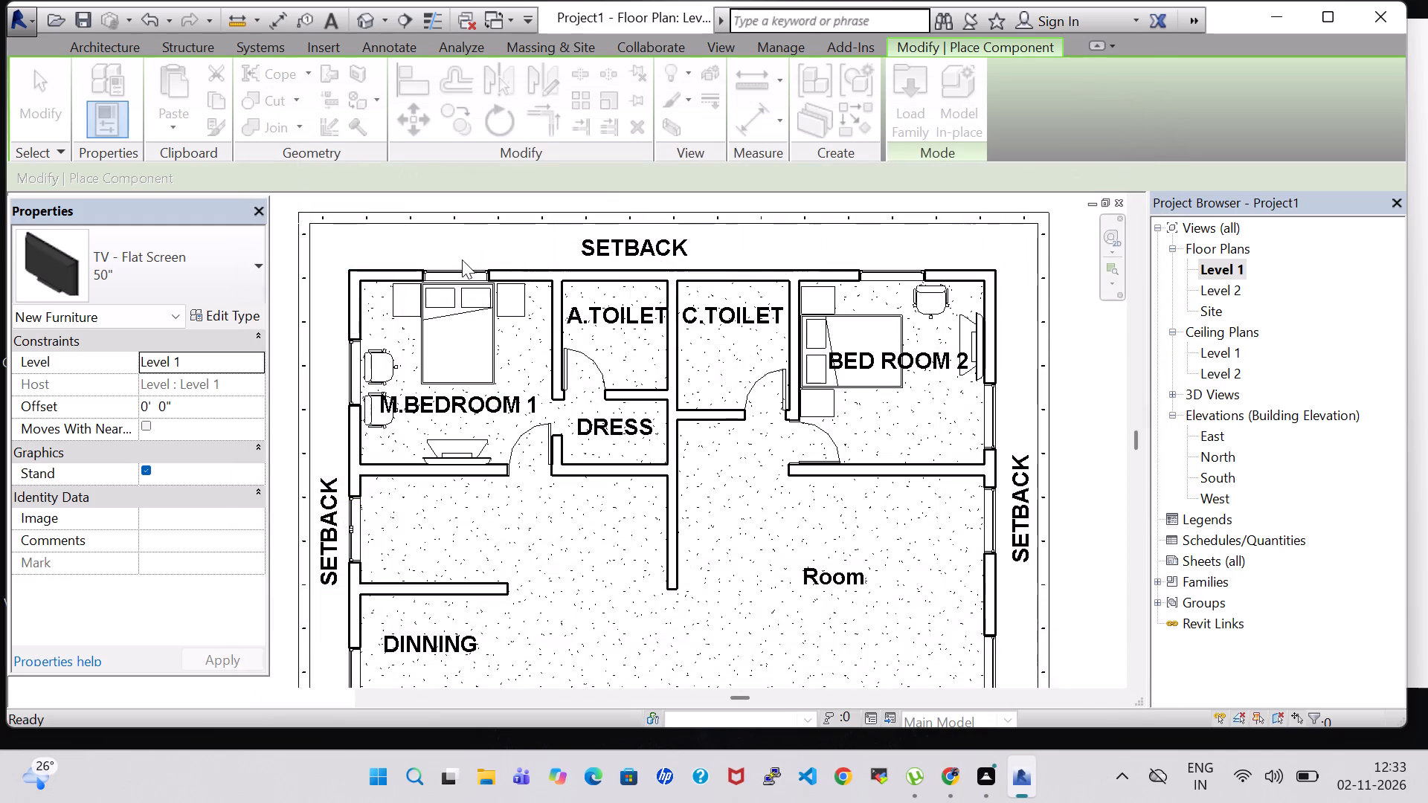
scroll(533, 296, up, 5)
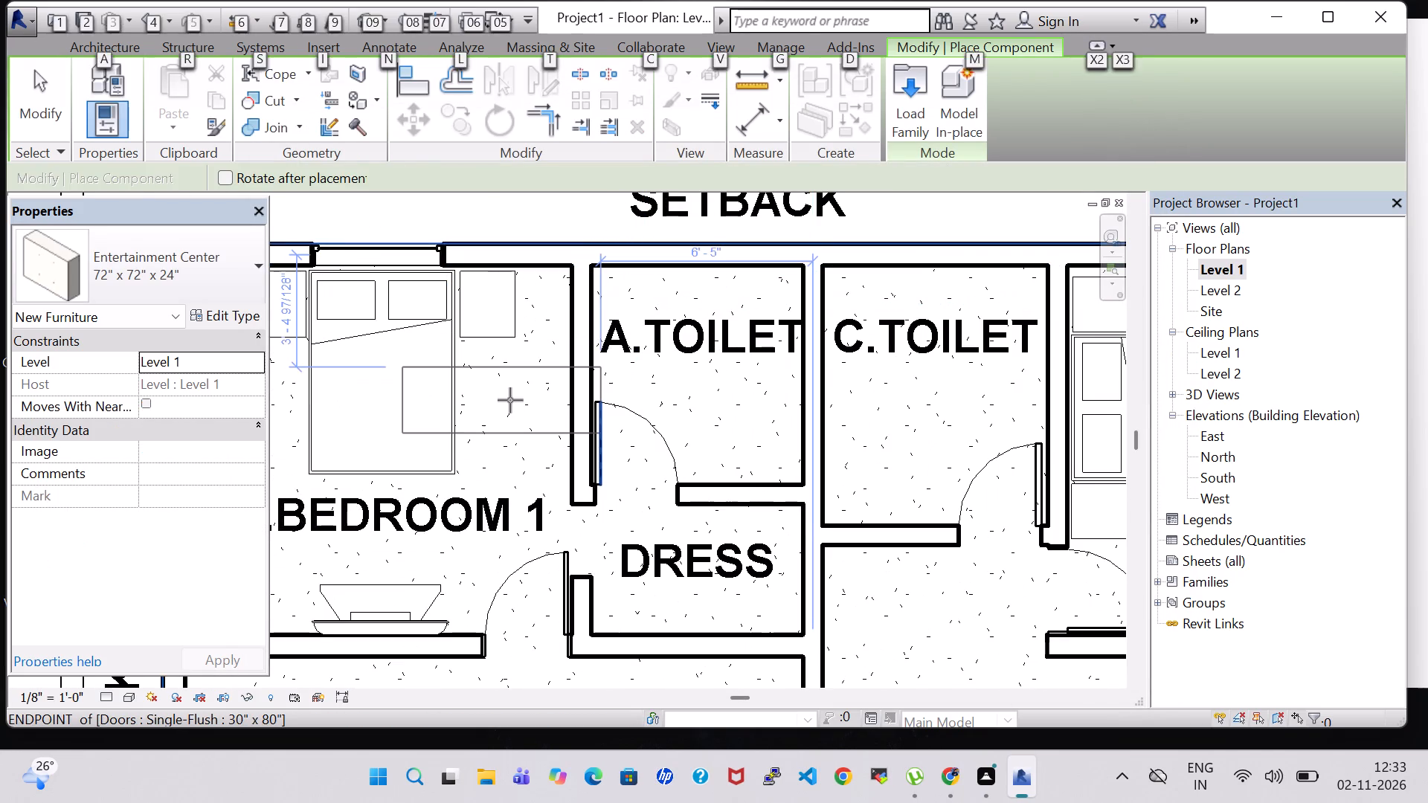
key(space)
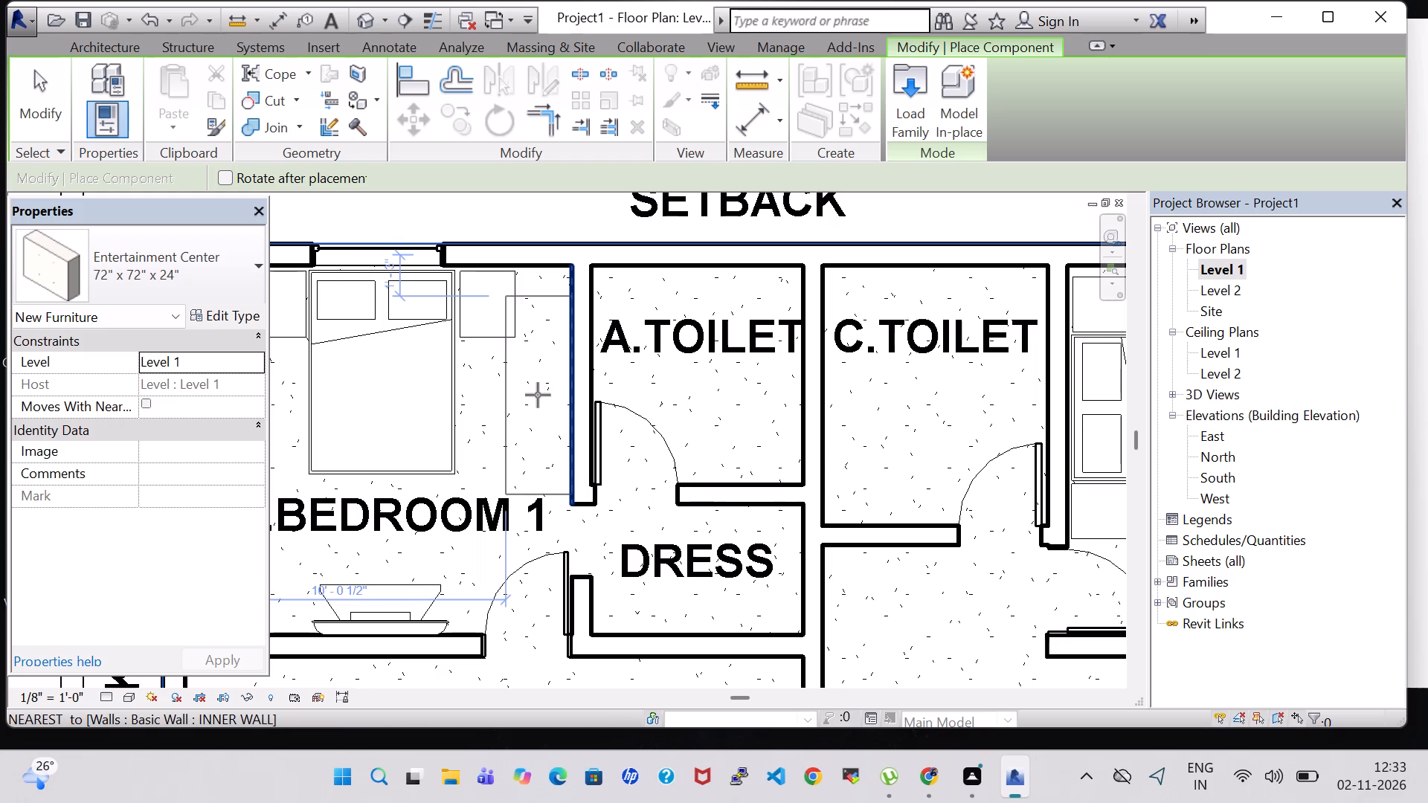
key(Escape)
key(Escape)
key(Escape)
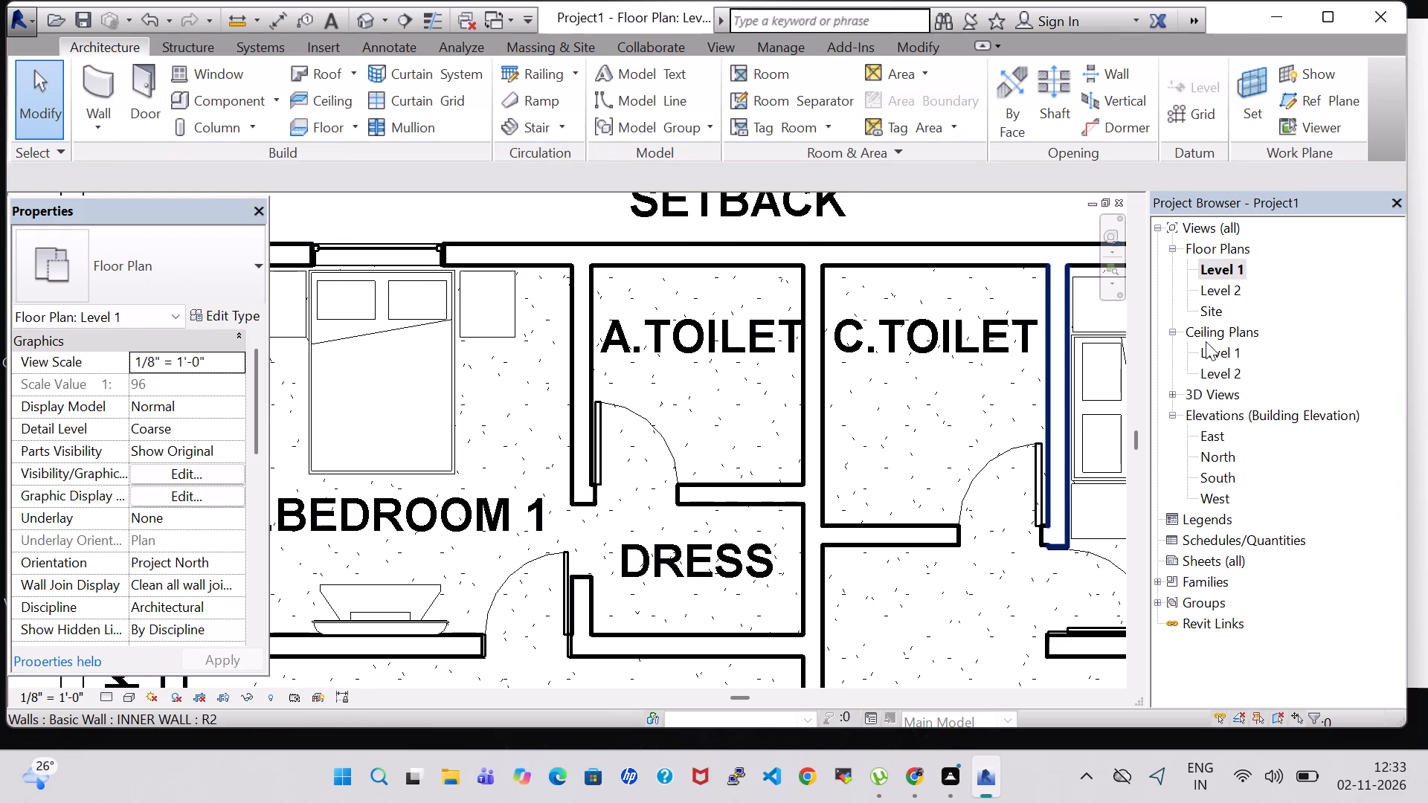
Place the 72" x 72" x 24" Entertainment Center against the south wall of BED ROOM 2, east of the door.
scroll(924, 401, down, 2)
click(254, 101)
scroll(892, 402, down, 2)
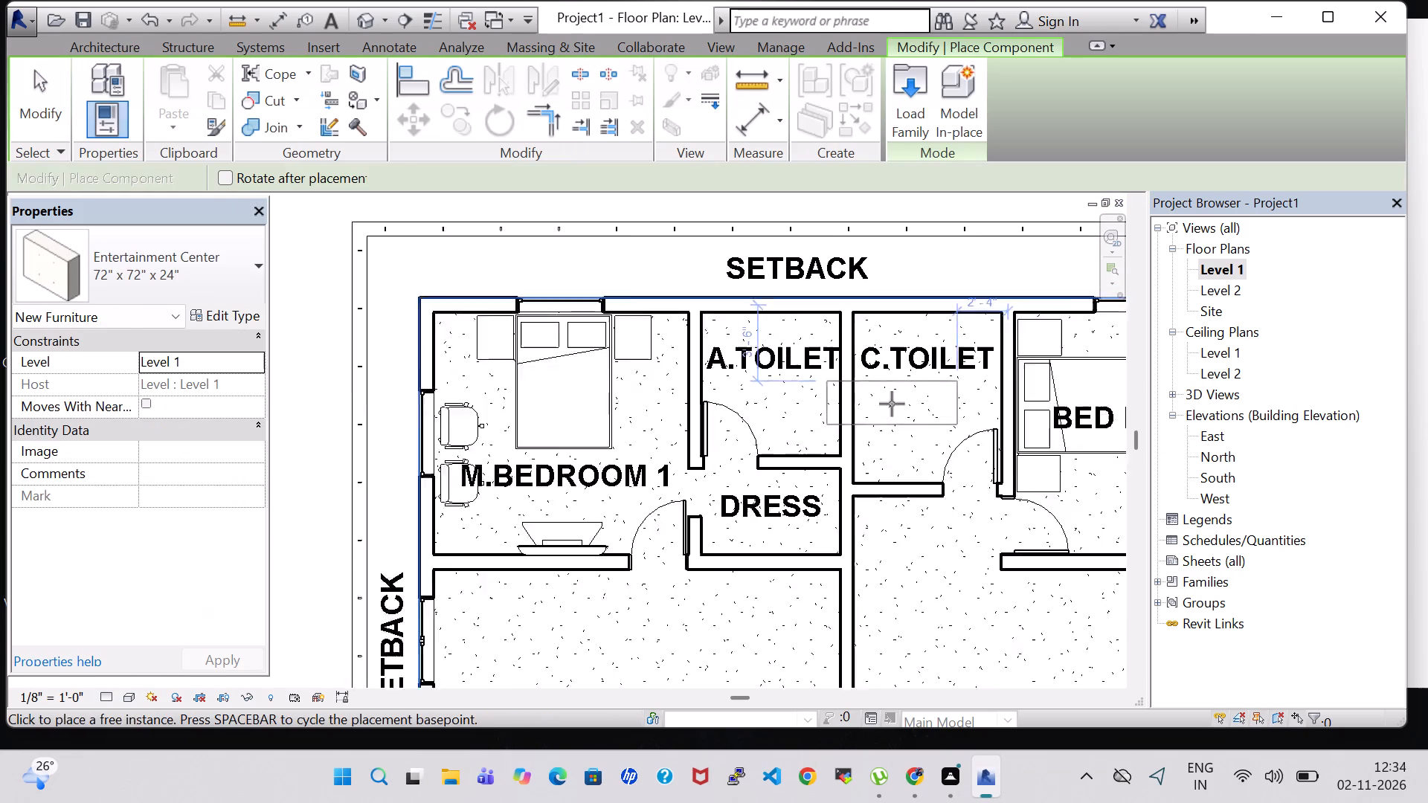
scroll(892, 404, down, 1)
middle_drag(889, 405, 712, 411)
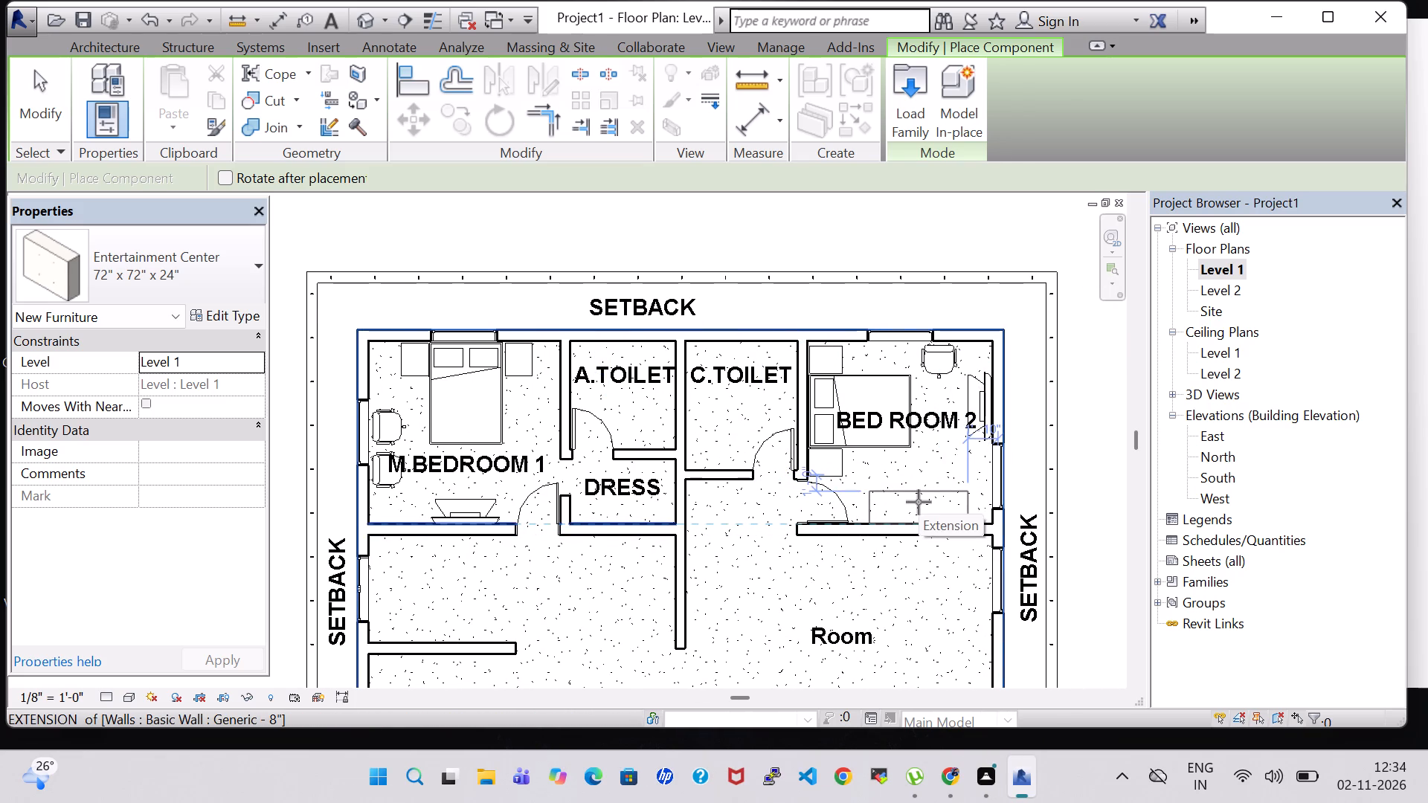
click(919, 502)
key(Escape)
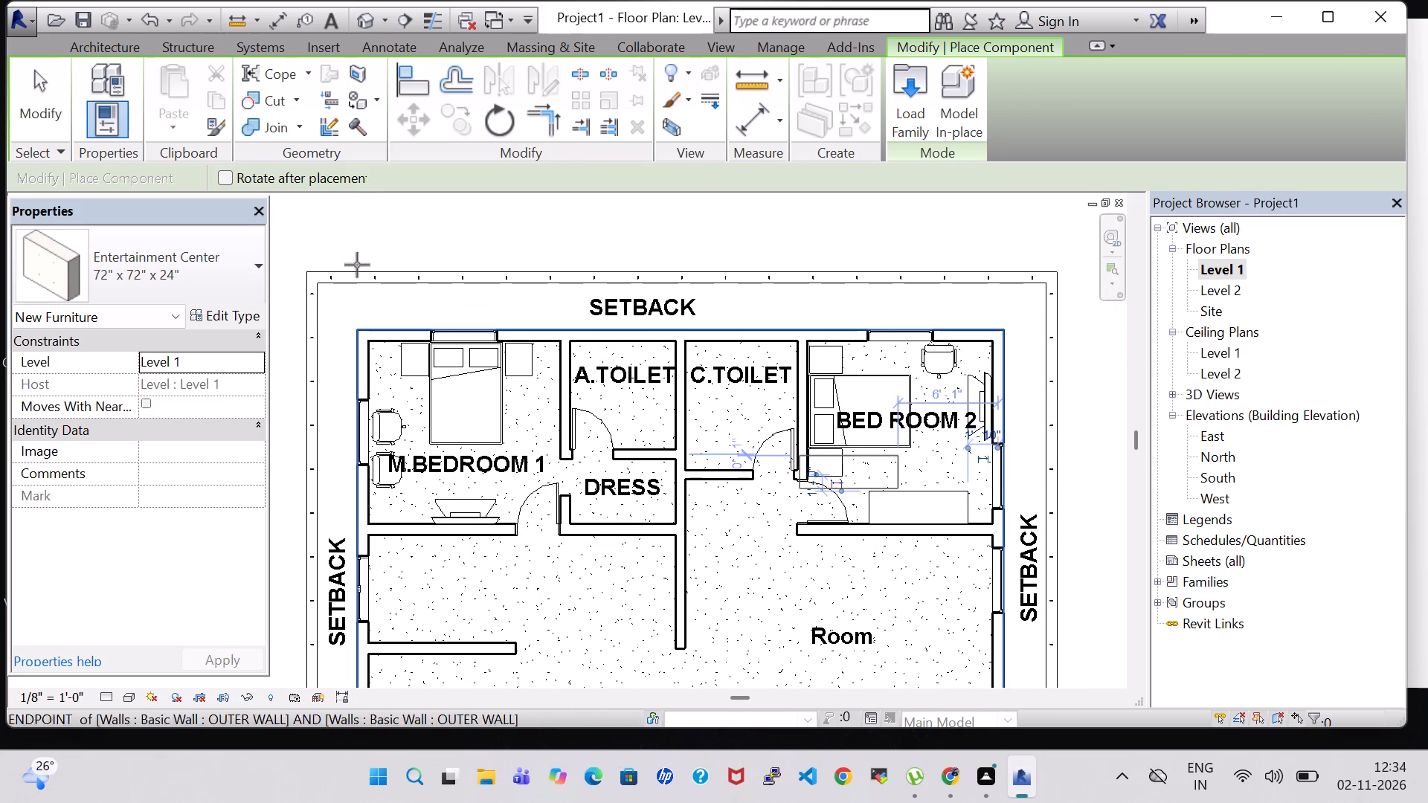
key(Escape)
key(Escape)
Load the Shelving family from the Storage folder of the US Imperial Furniture library for component placement.
click(213, 94)
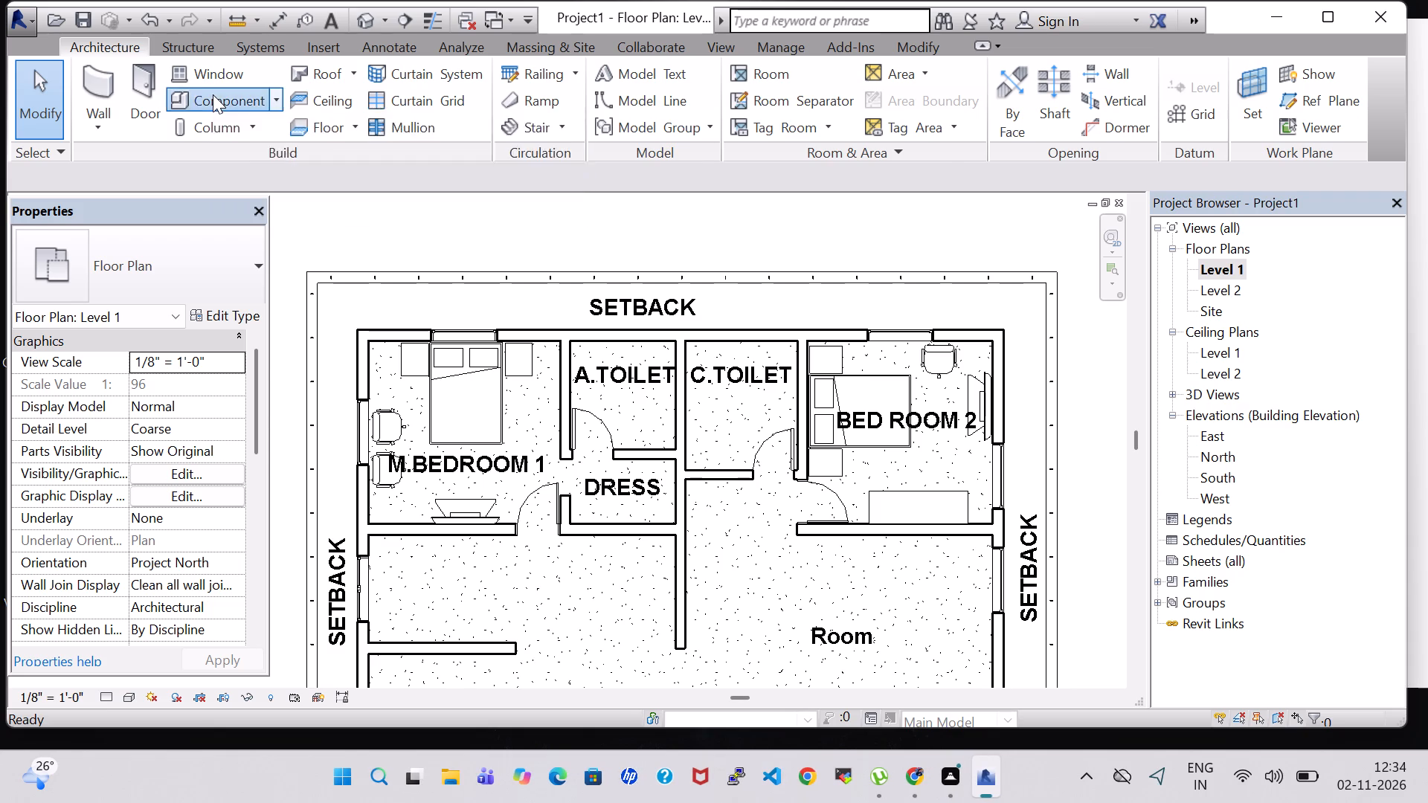
click(915, 105)
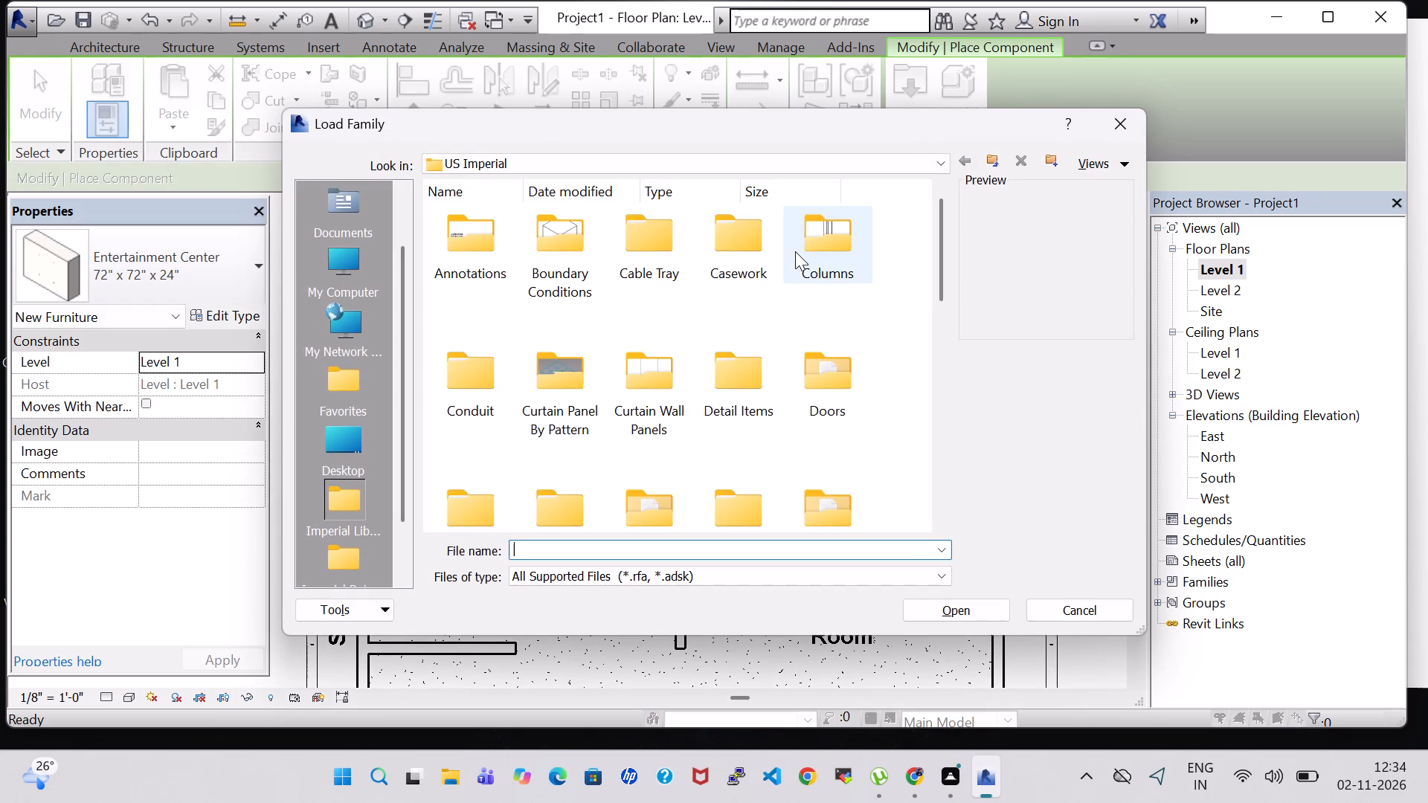
scroll(795, 251, down, 1)
double_click(845, 334)
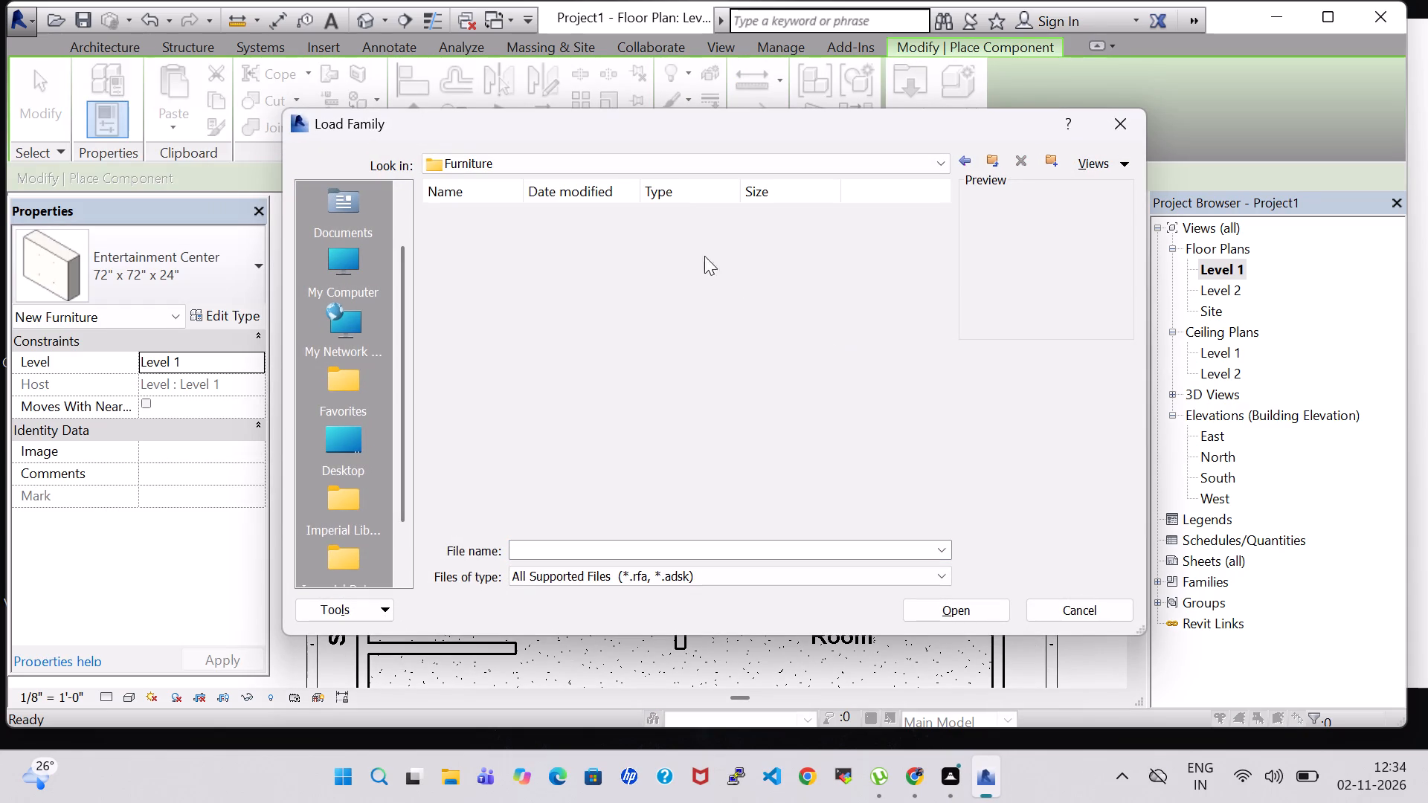
double_click(657, 244)
click(801, 356)
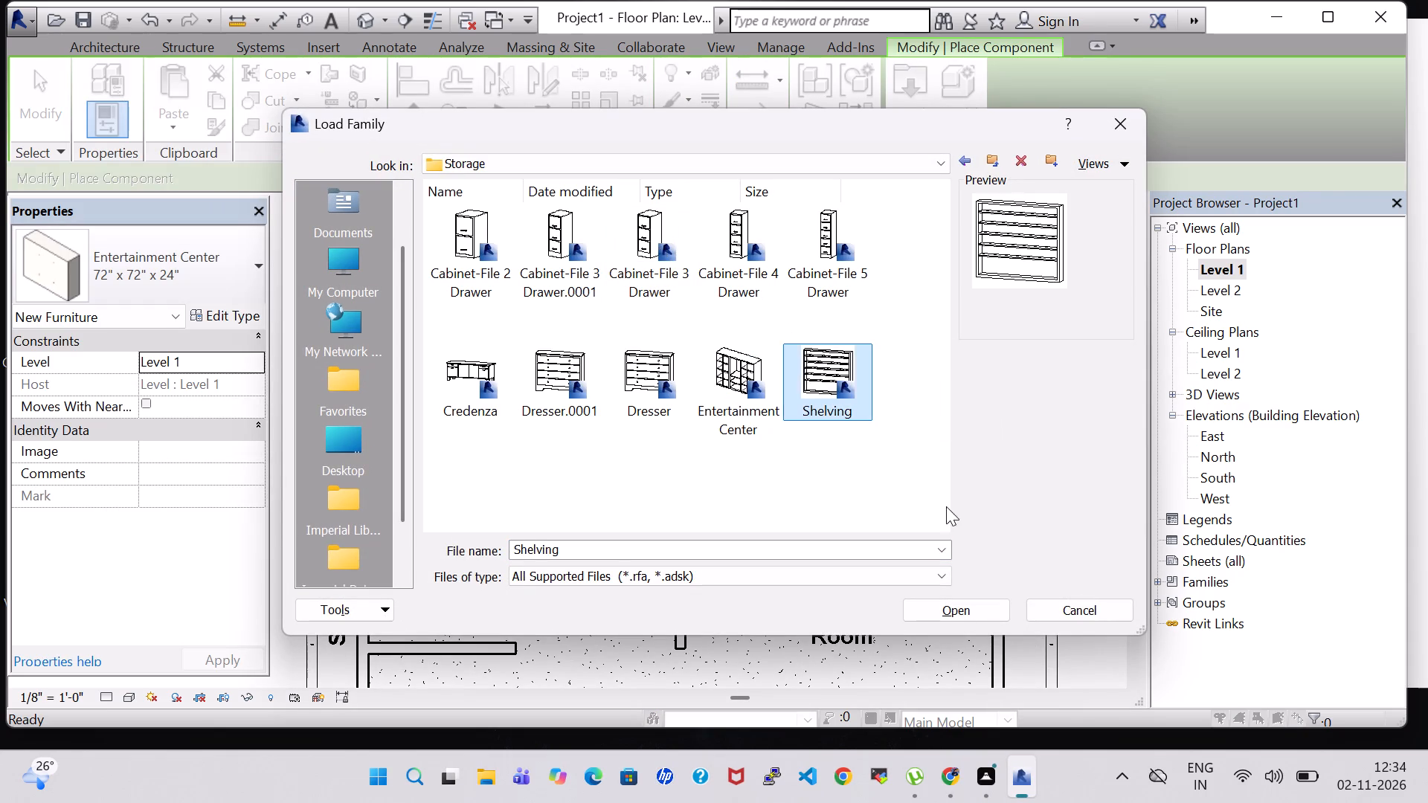
click(995, 603)
Place a 96" x 12" x 84" Shelving unit, rotated to run north-south, along the east wall of M.BEDROOM 1.
scroll(550, 356, up, 4)
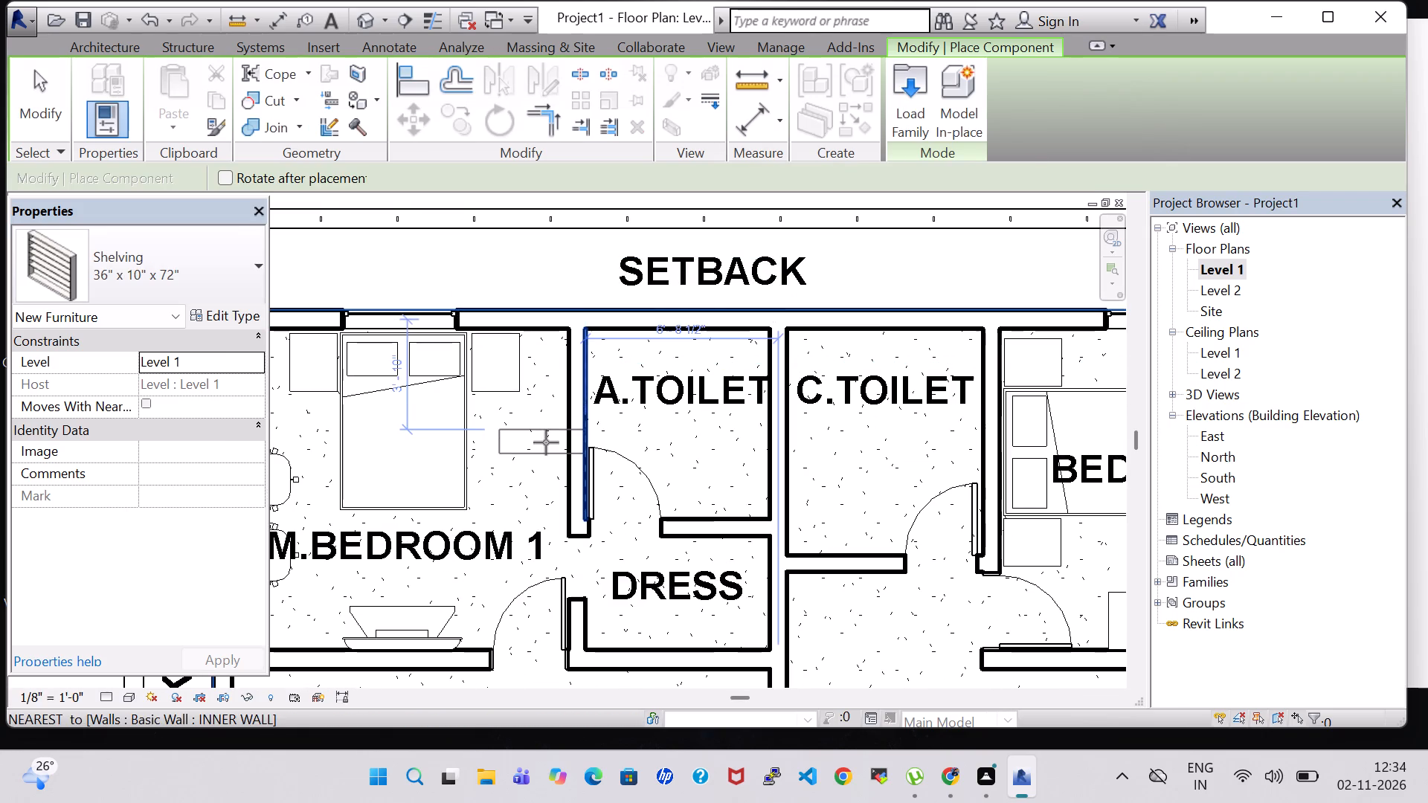
click(231, 291)
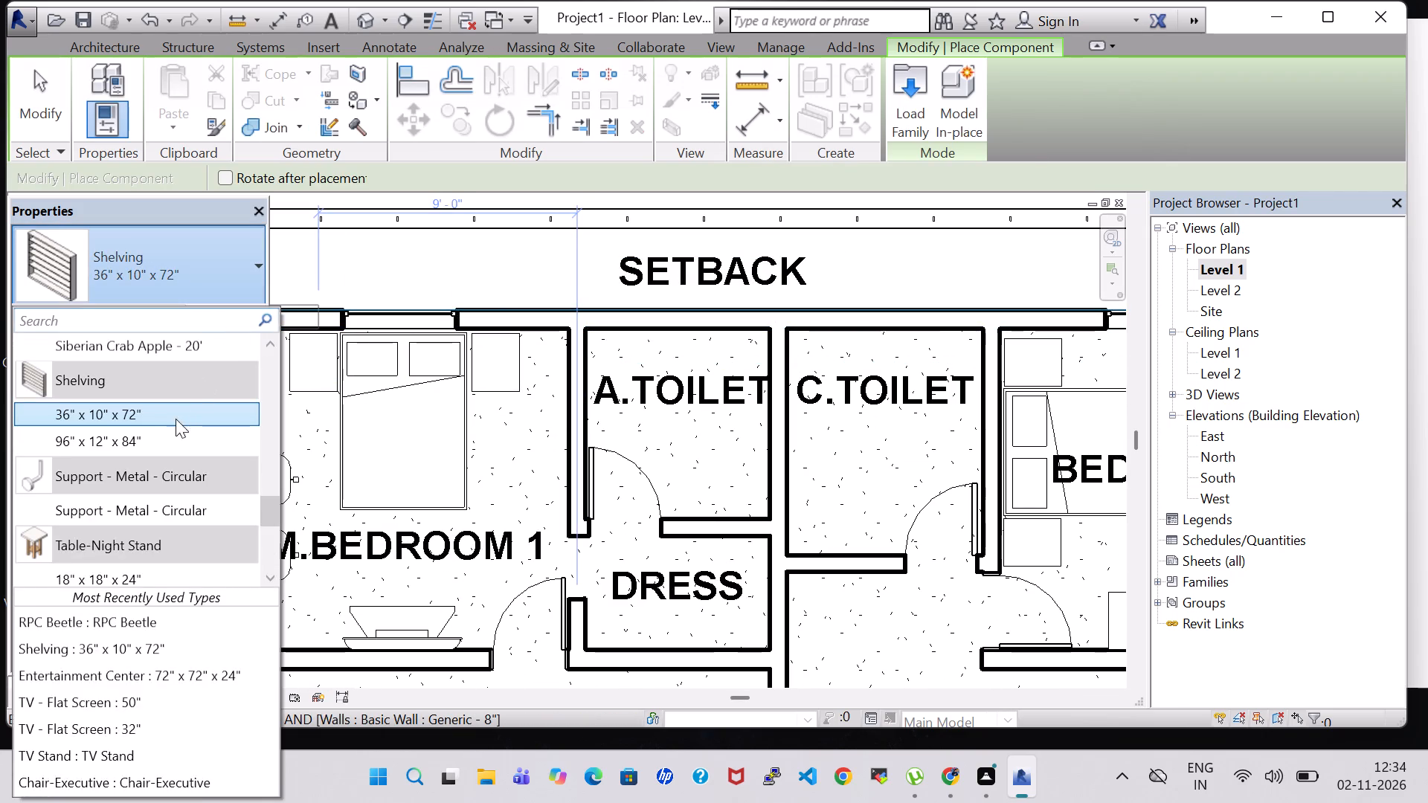
click(174, 439)
key(space)
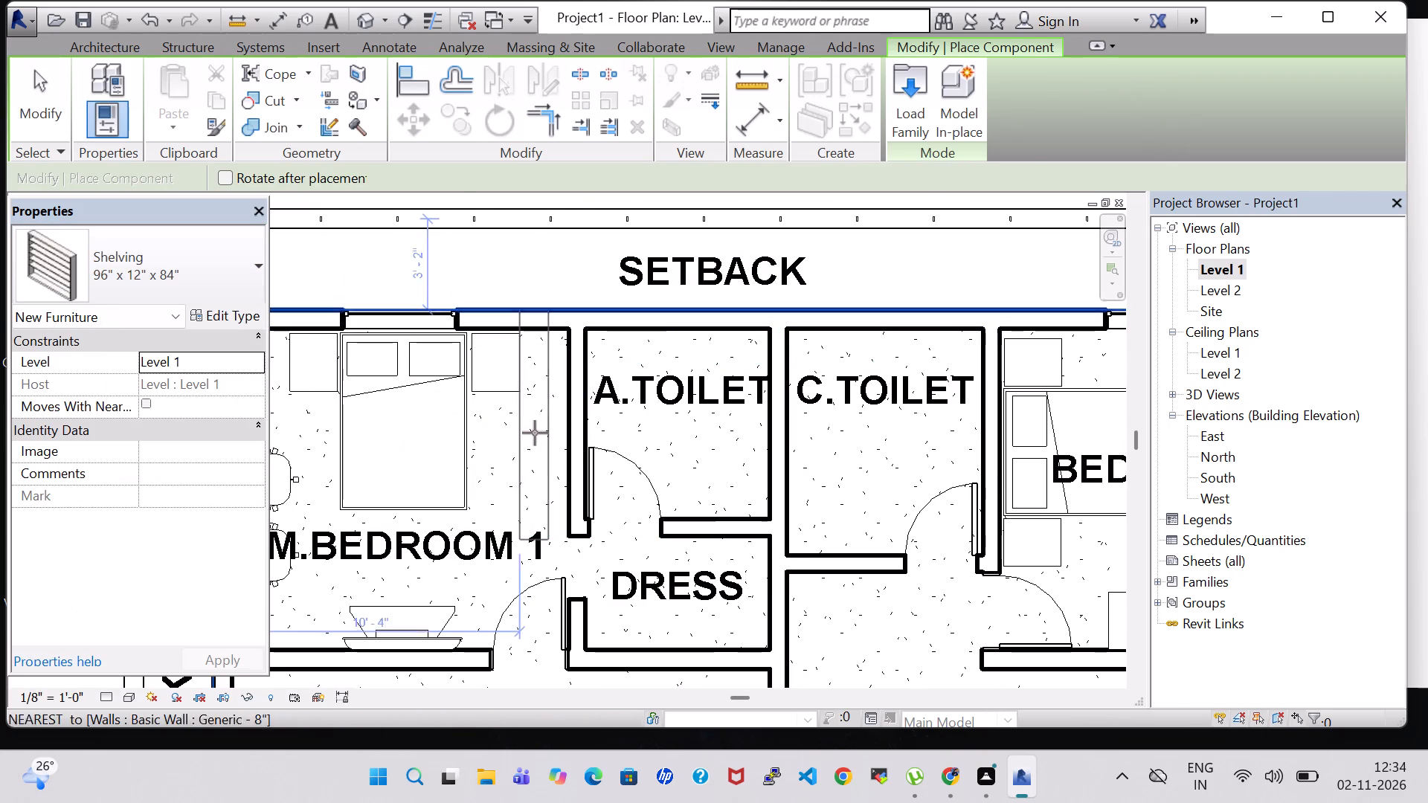
click(545, 446)
key(Escape)
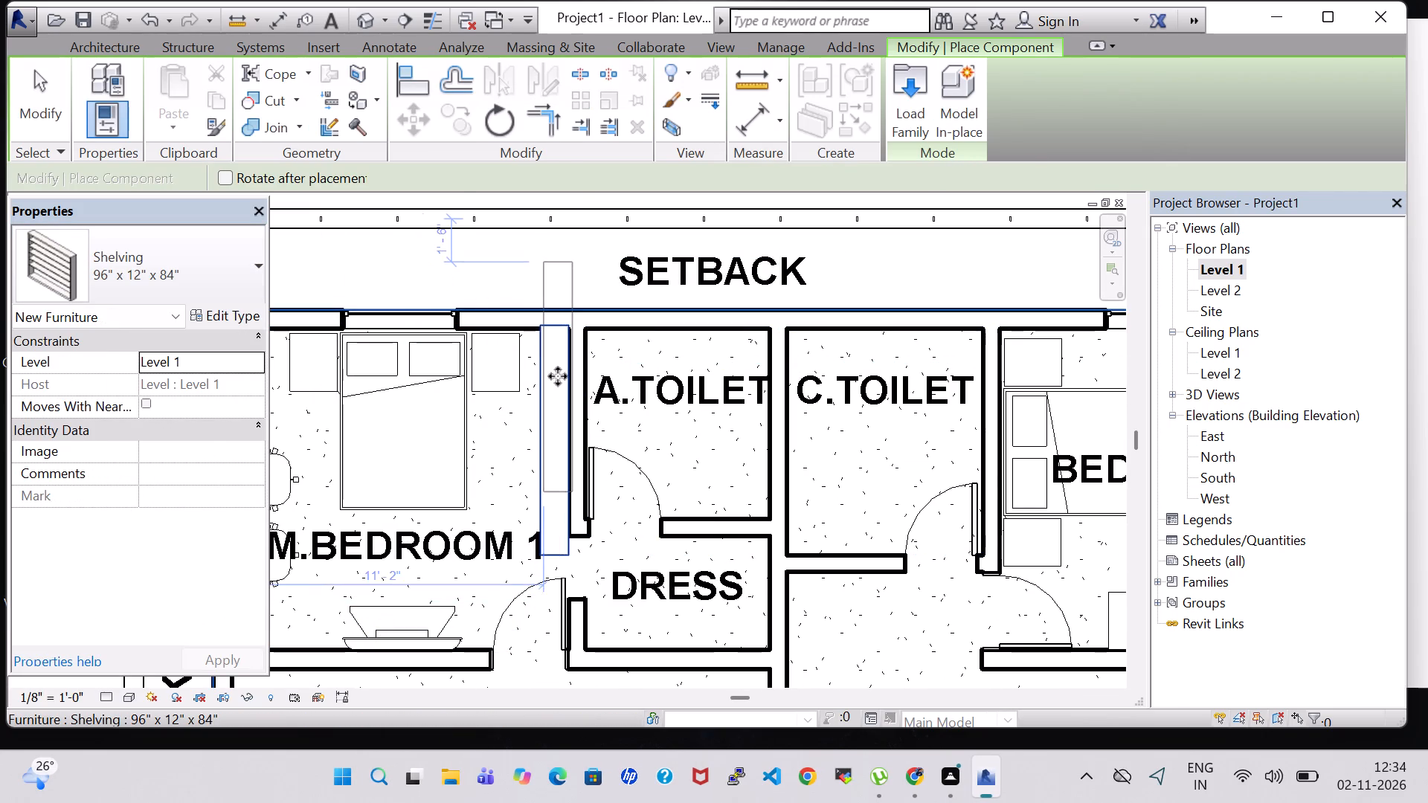
key(Escape)
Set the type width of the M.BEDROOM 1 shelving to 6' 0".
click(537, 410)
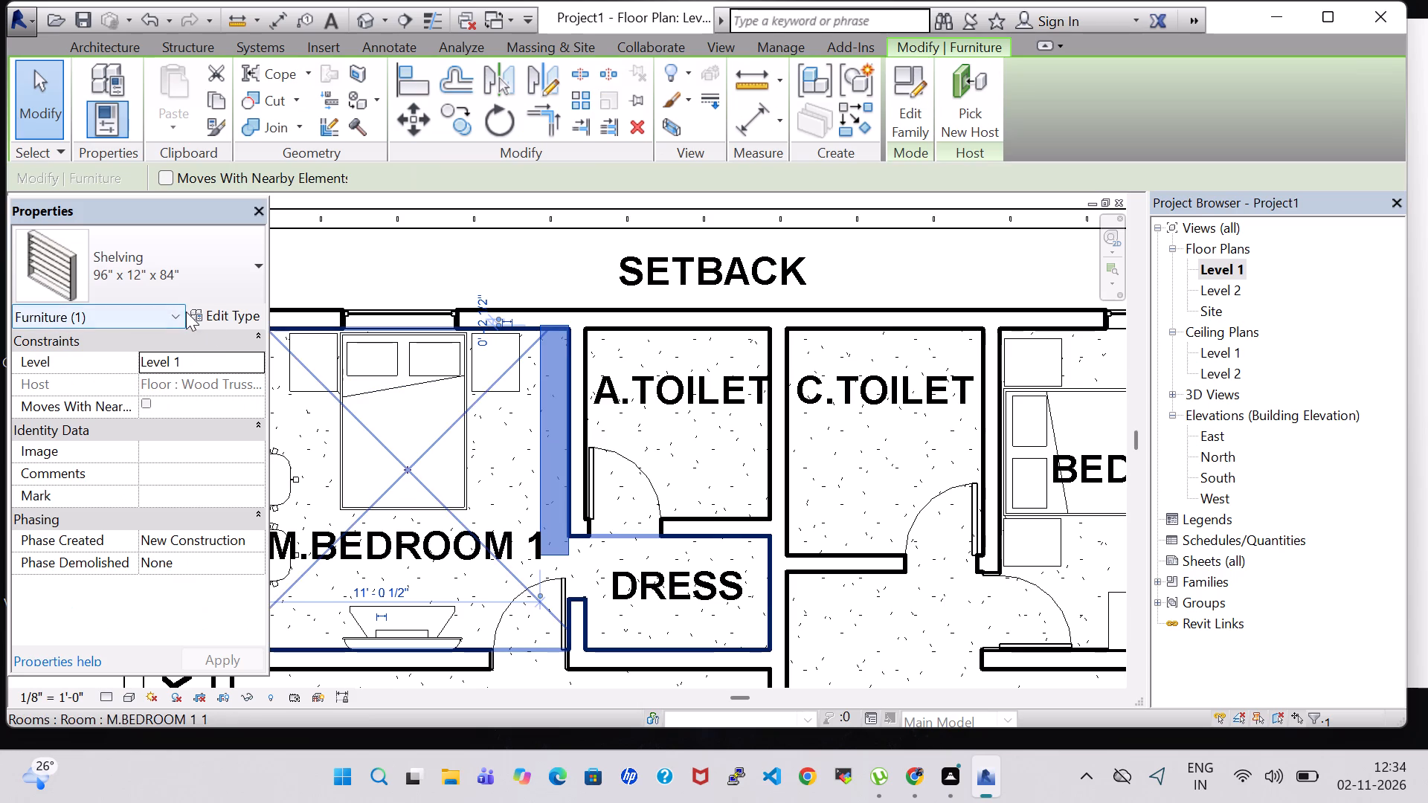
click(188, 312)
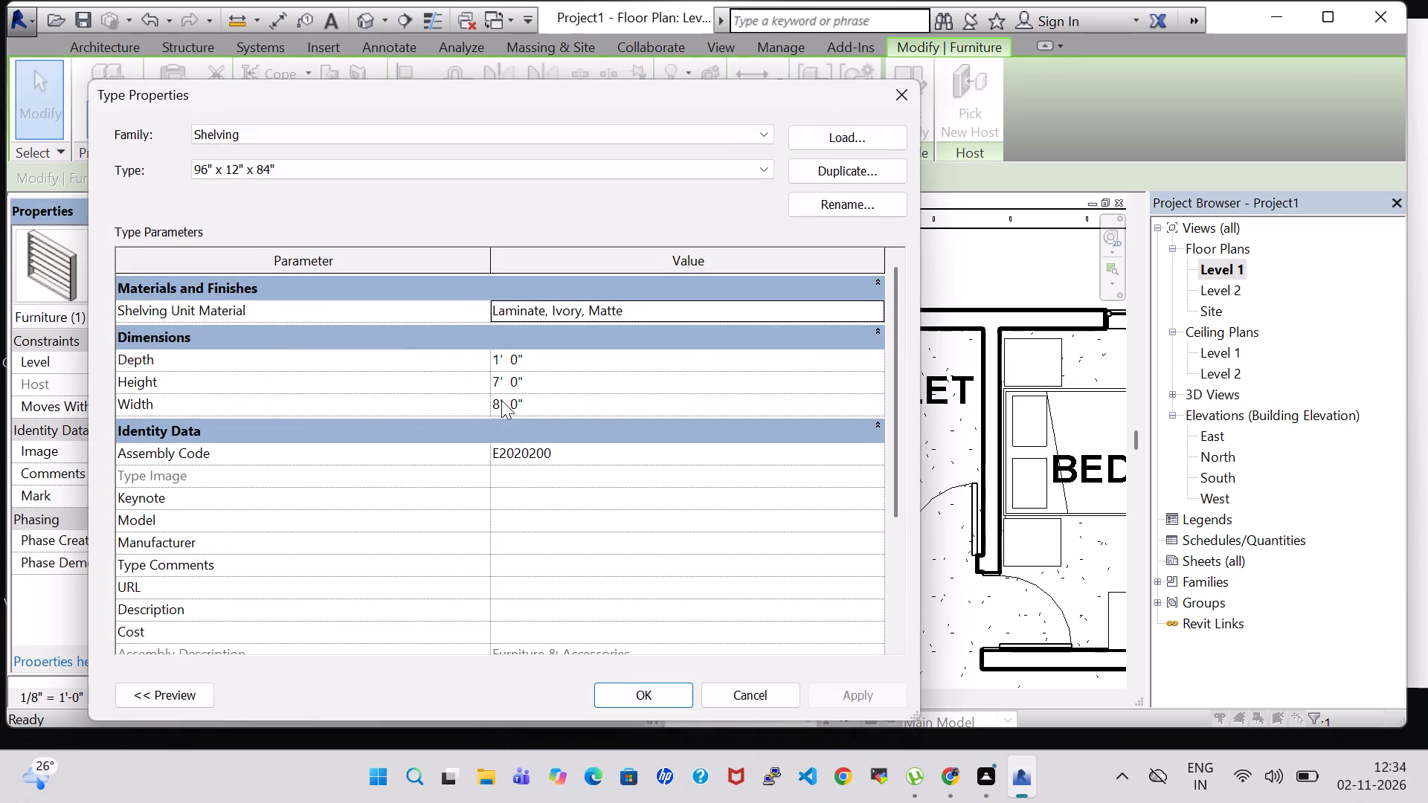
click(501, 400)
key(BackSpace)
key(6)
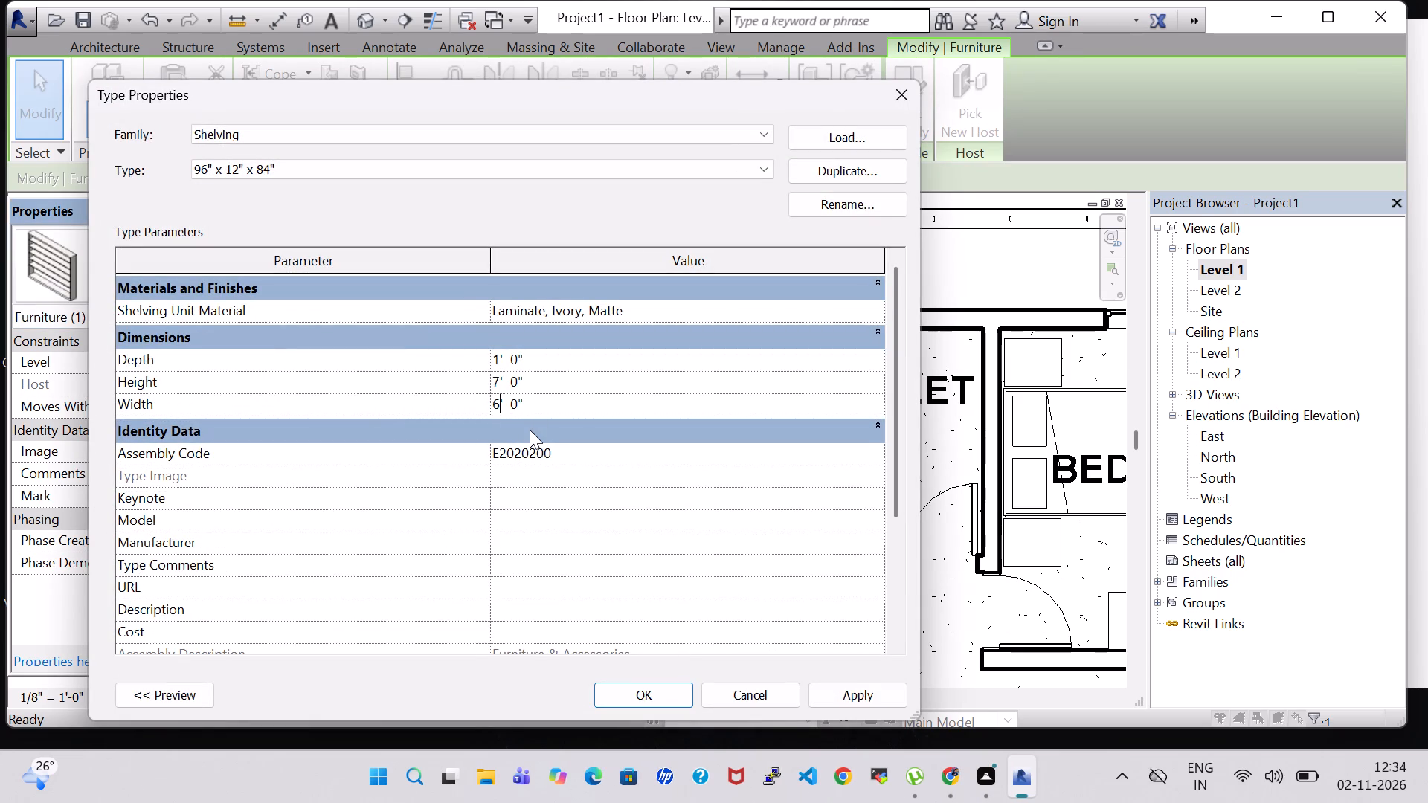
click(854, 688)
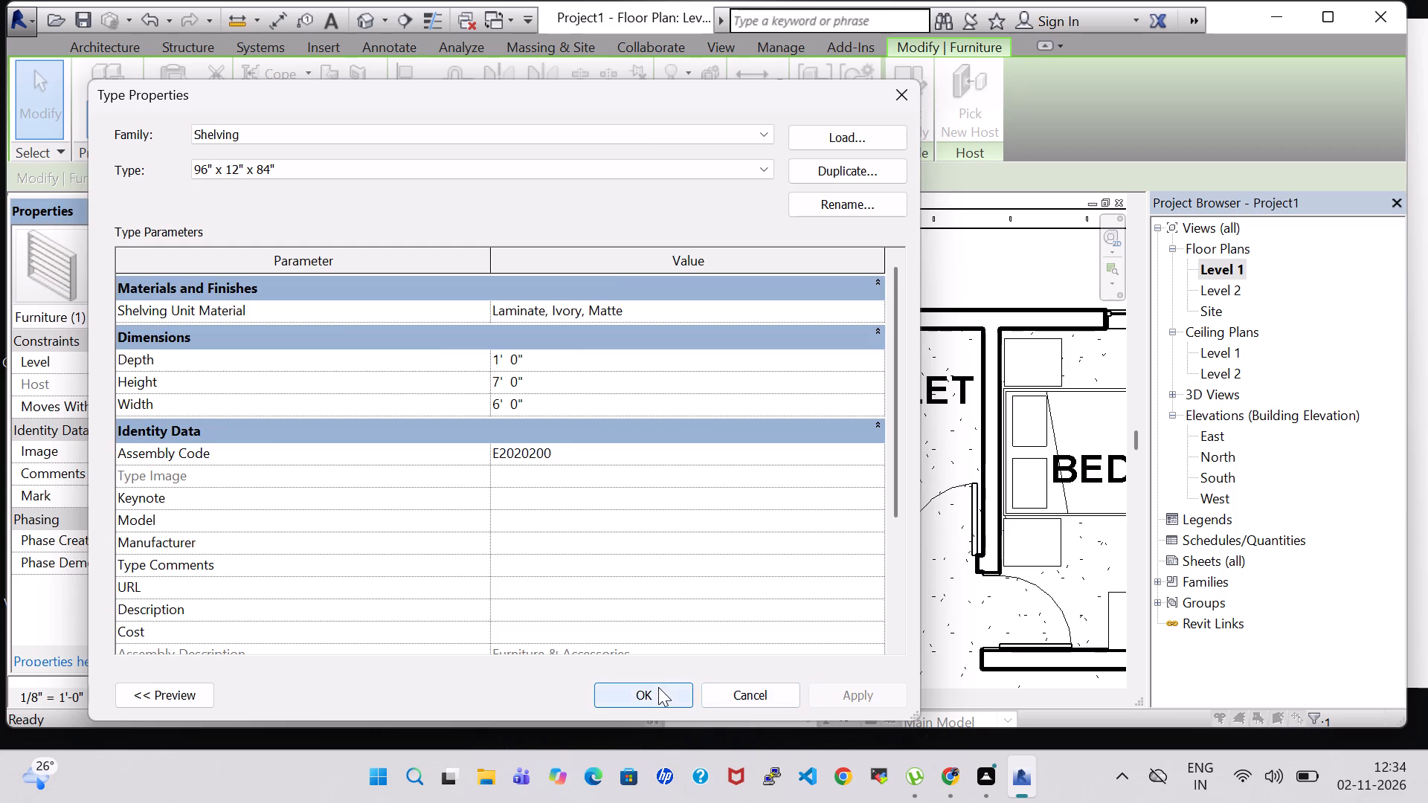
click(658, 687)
Nudge the M.BEDROOM 1 shelving slightly west, to about 10' 10 1/2" from the room's west wall.
key(Left)
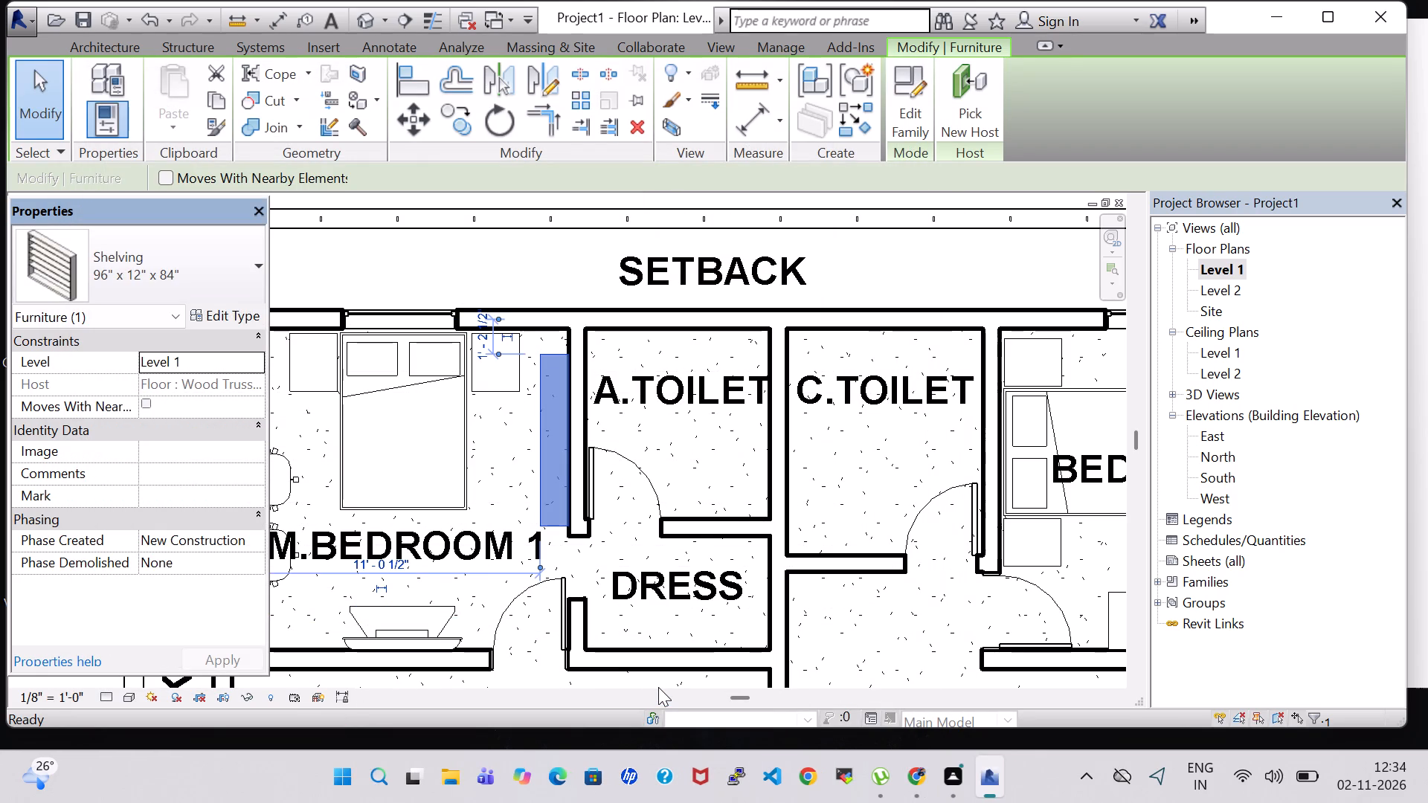
key(Left)
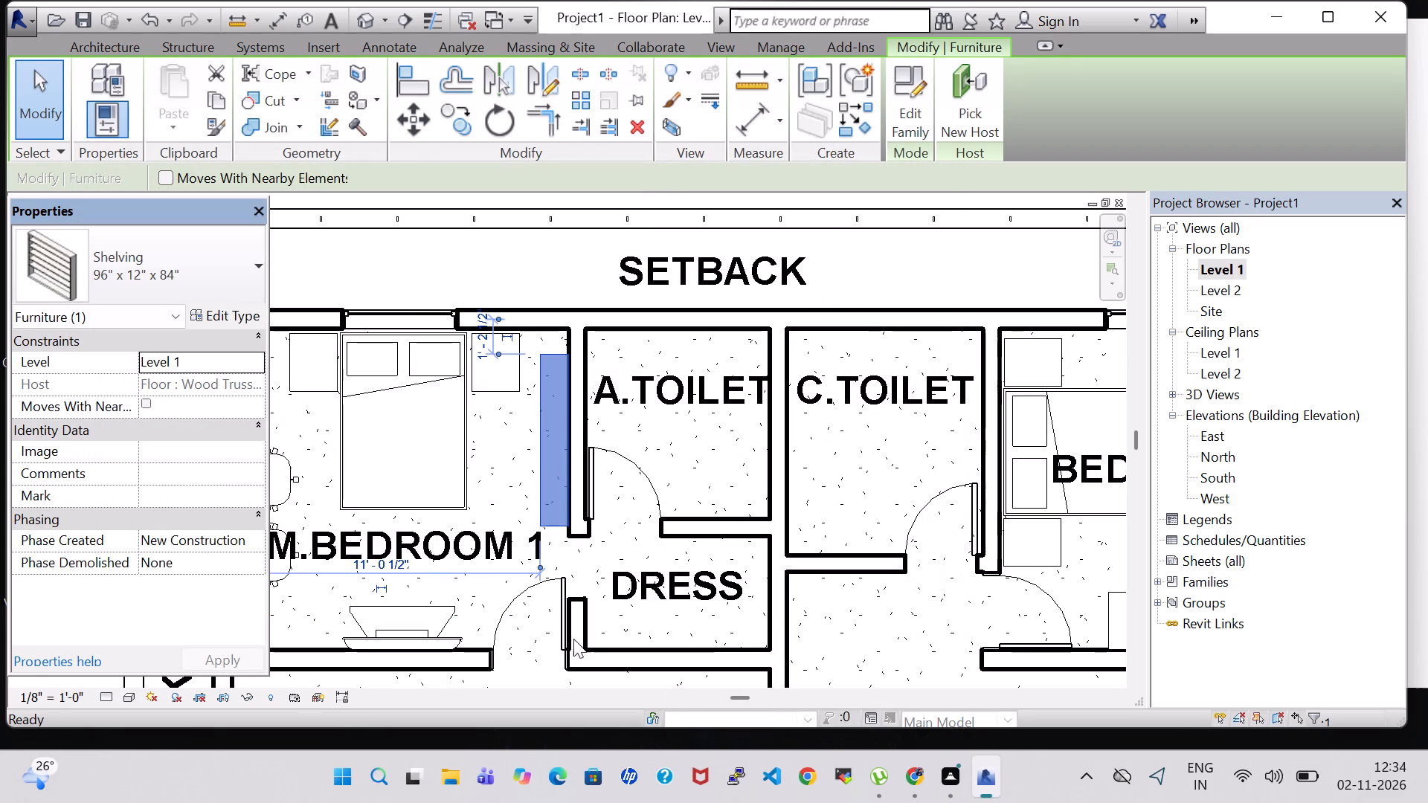
click(493, 423)
click(565, 268)
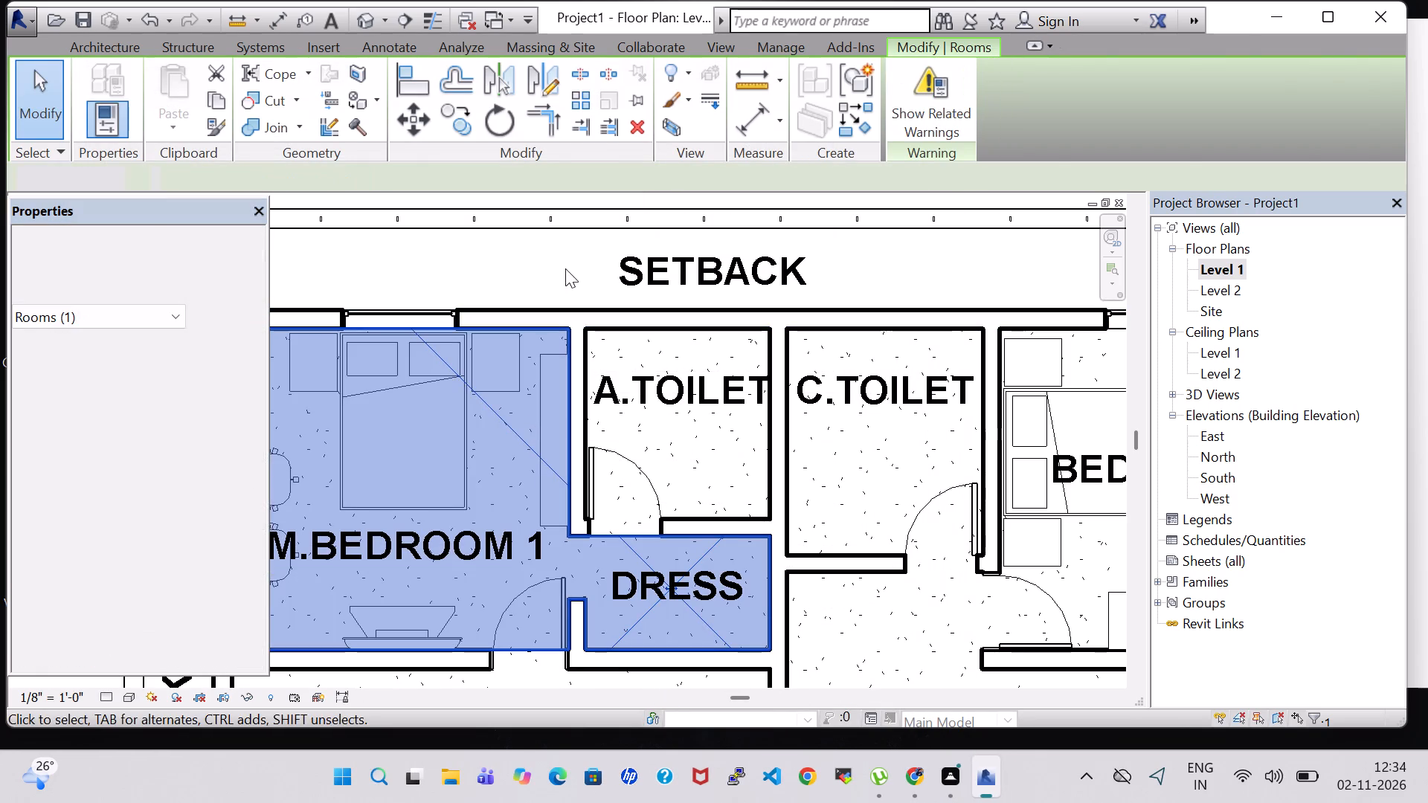
click(544, 401)
key(Left)
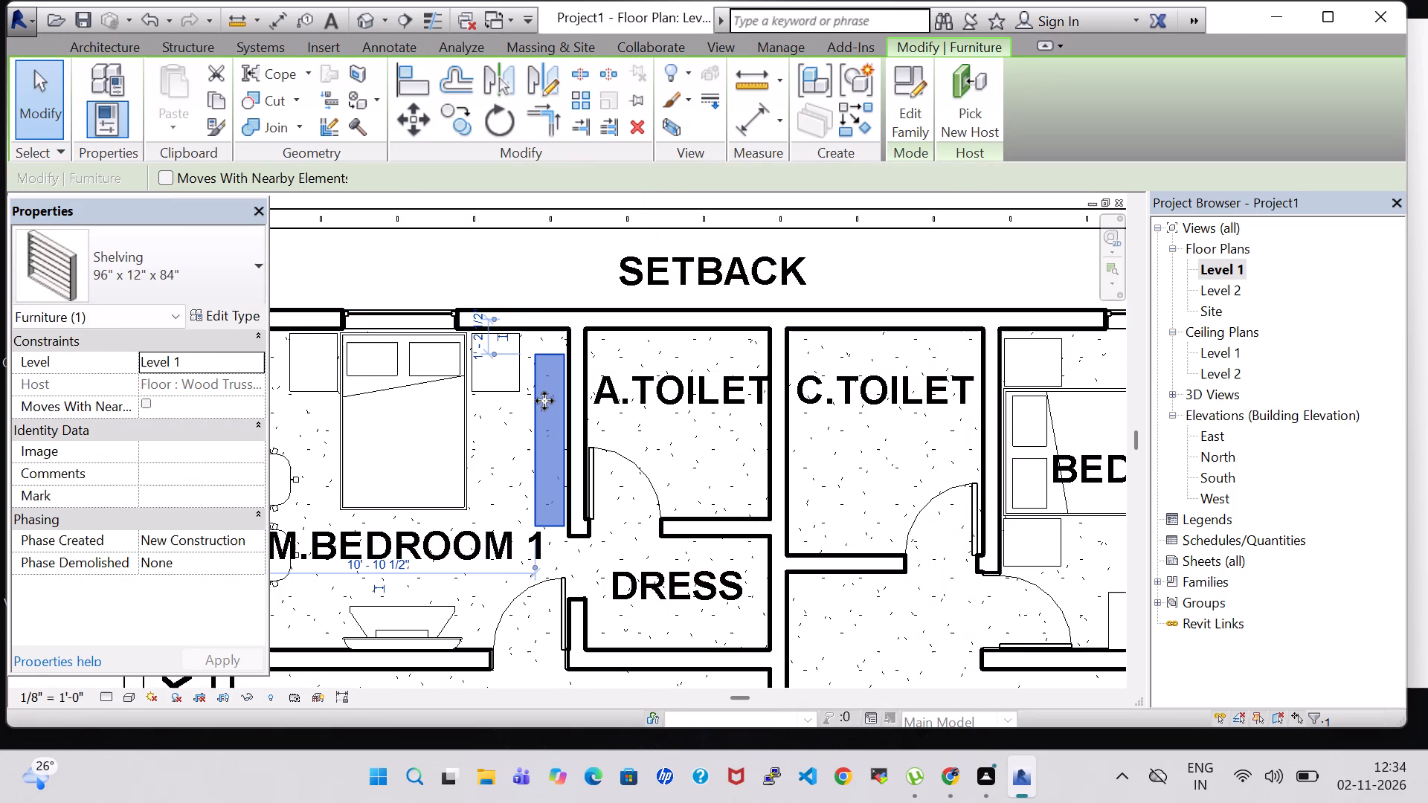
key(Down)
key(Up)
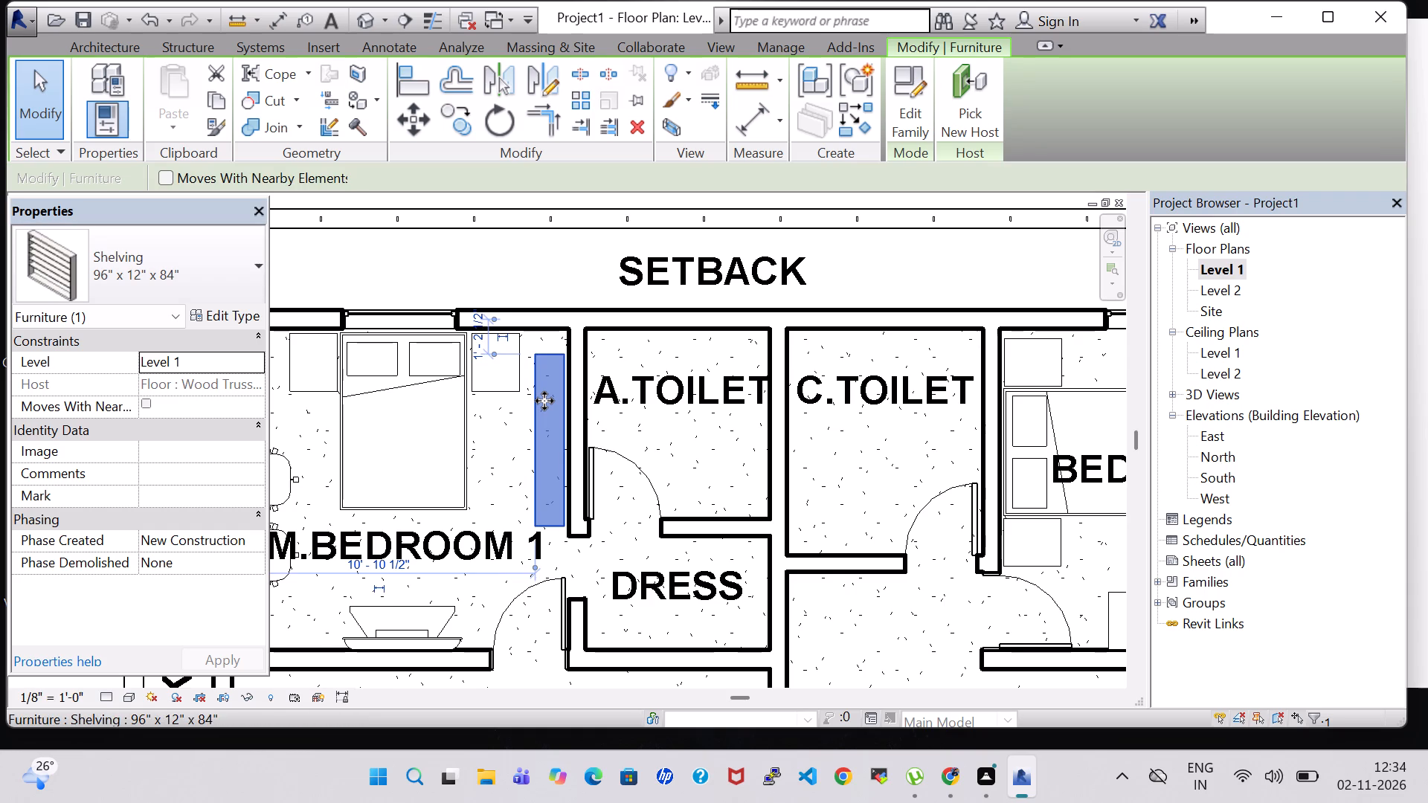
Set the type width of the M.BEDROOM 1 shelving to 5' 0".
double_click(217, 312)
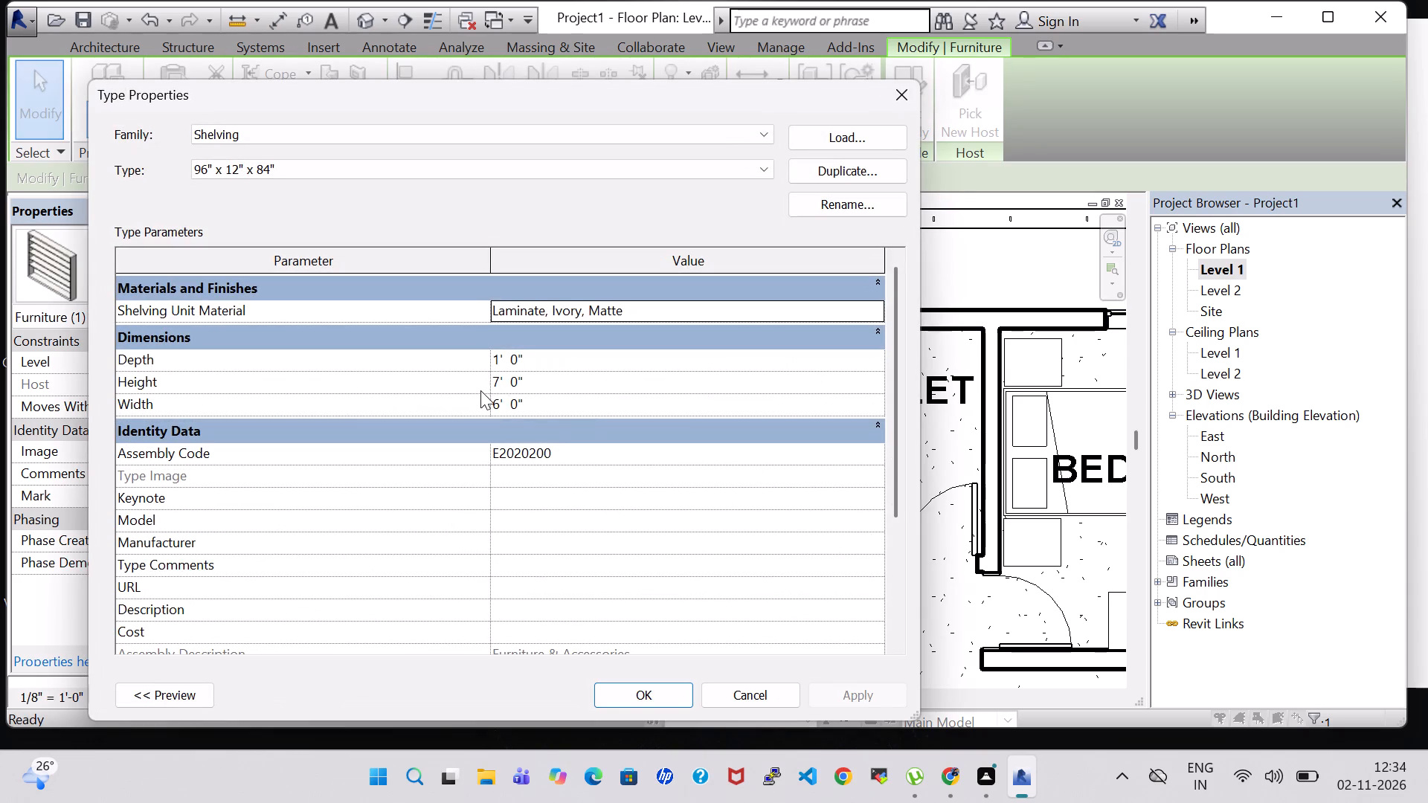
click(501, 400)
key(BackSpace)
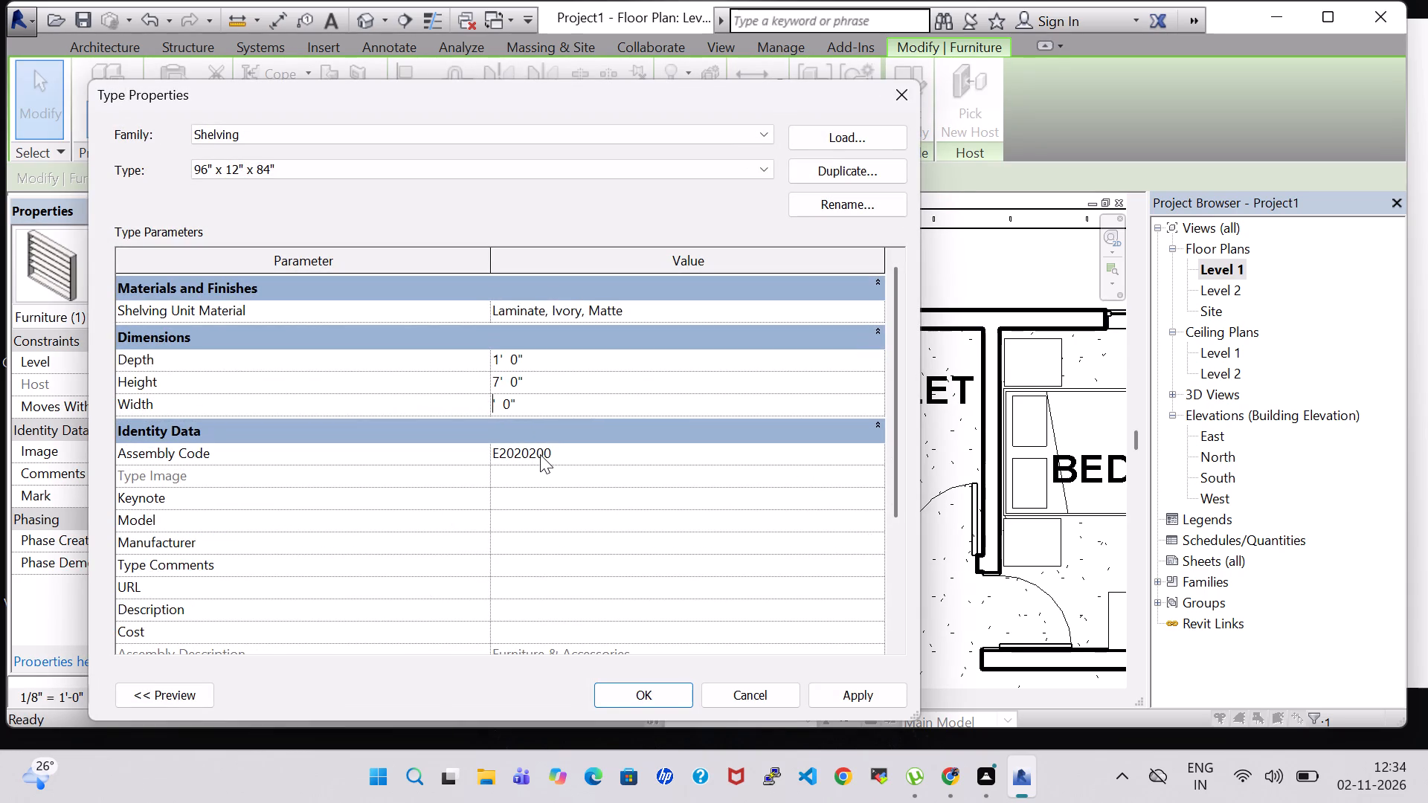
key(5)
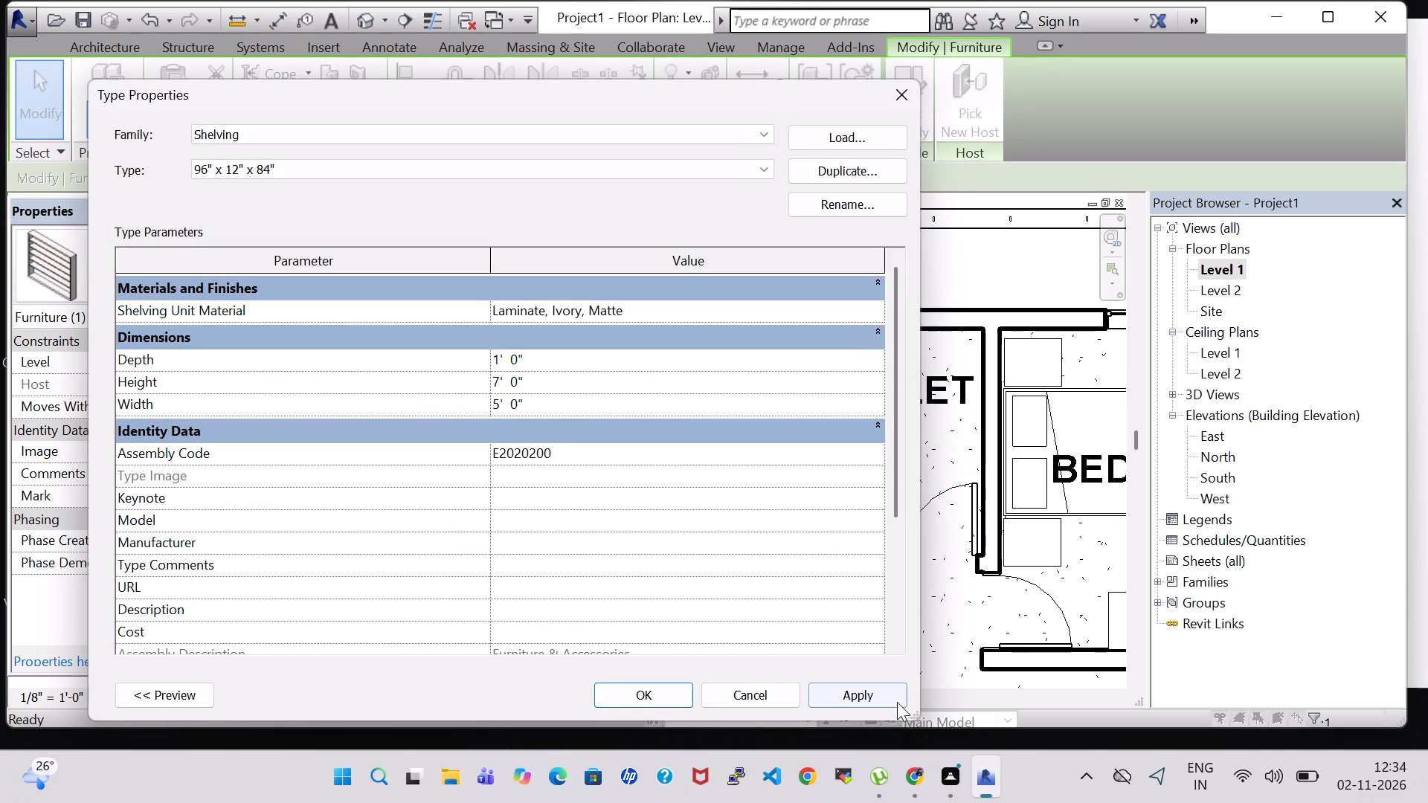
click(897, 702)
click(662, 682)
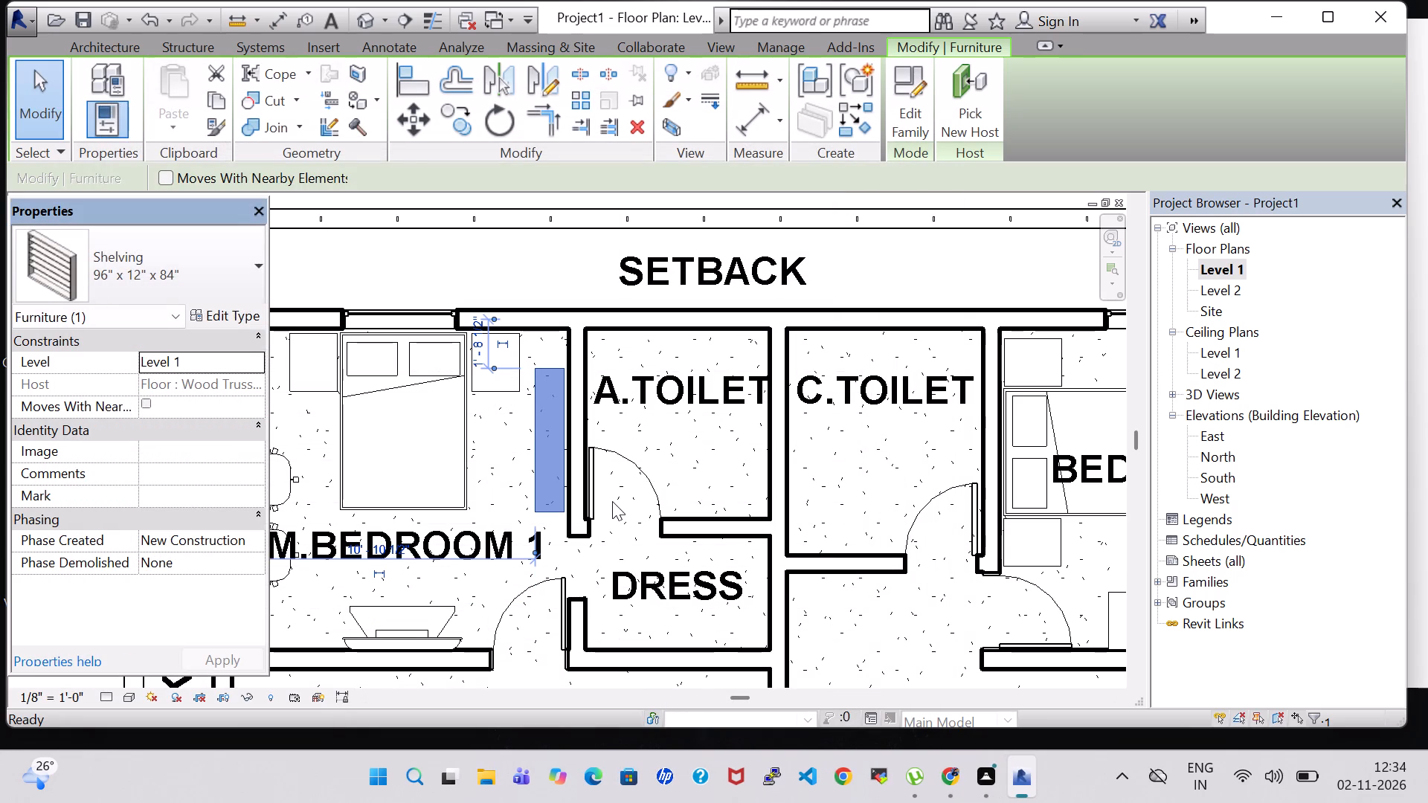
Nudge the M.BEDROOM 1 shelving slightly south along the east wall, to about 1' 10 1/2" from the north wall.
click(491, 471)
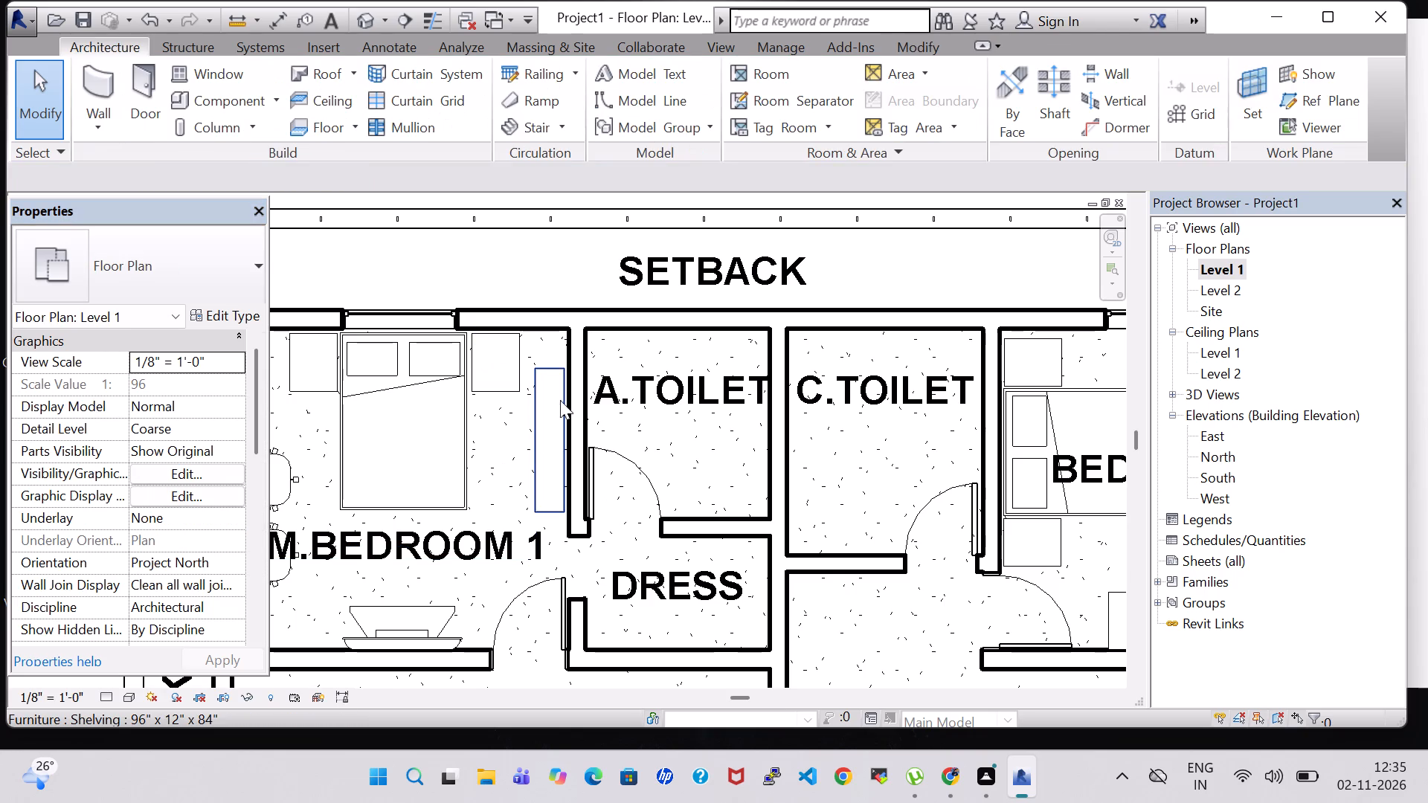
click(565, 388)
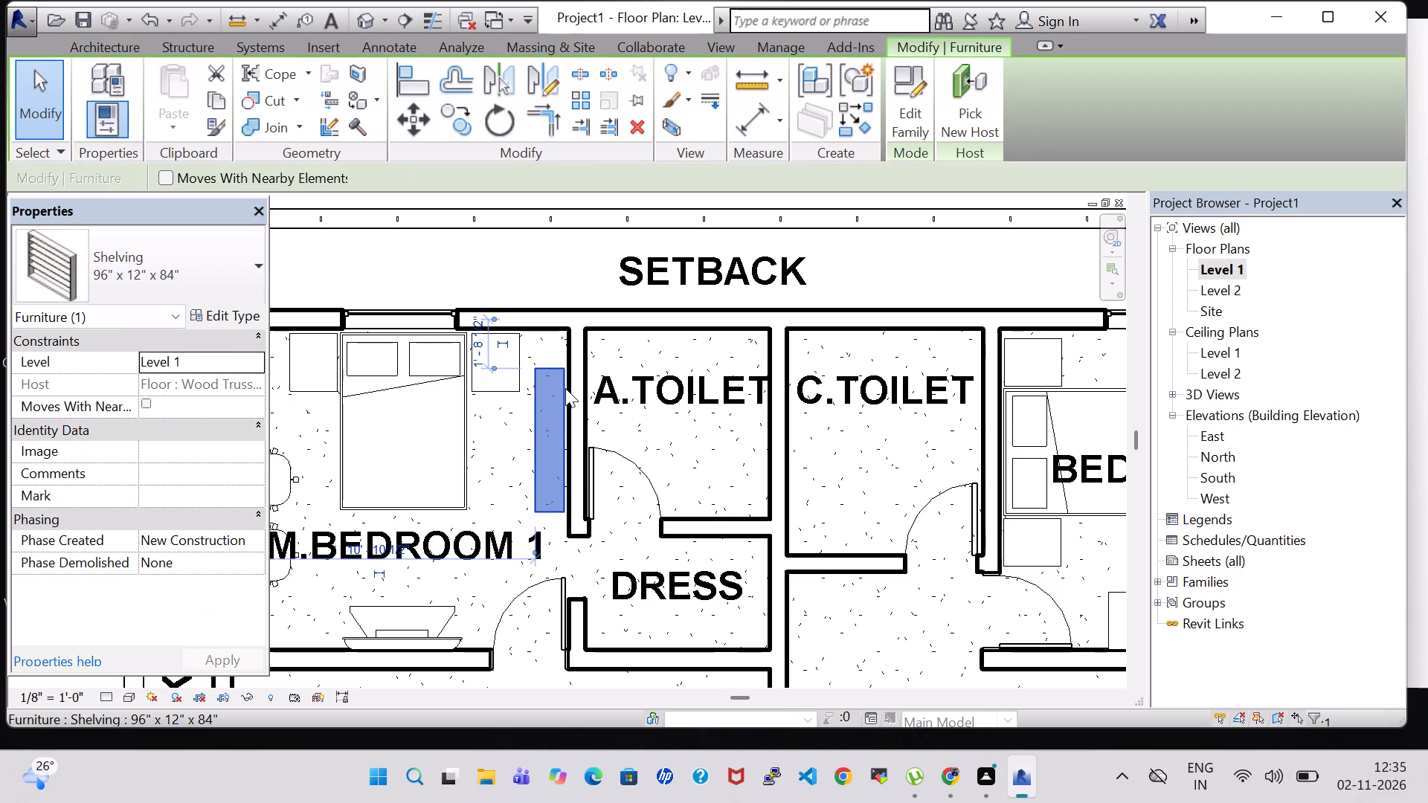
key(Up)
key(Down)
key(Down)
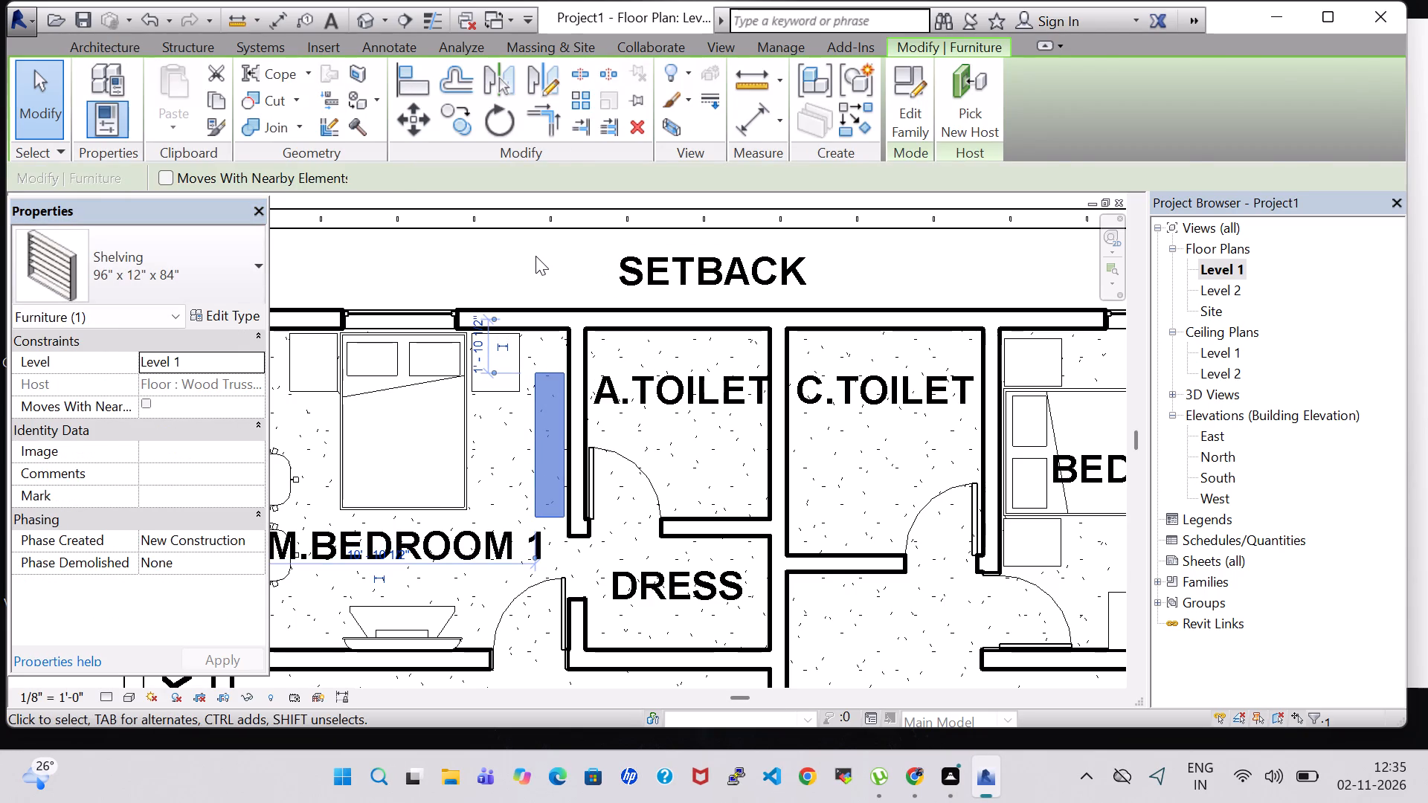
click(535, 256)
Load the Dresser family from the Storage folder of the US Imperial Furniture library for component placement.
scroll(535, 256, down, 2)
scroll(669, 380, down, 1)
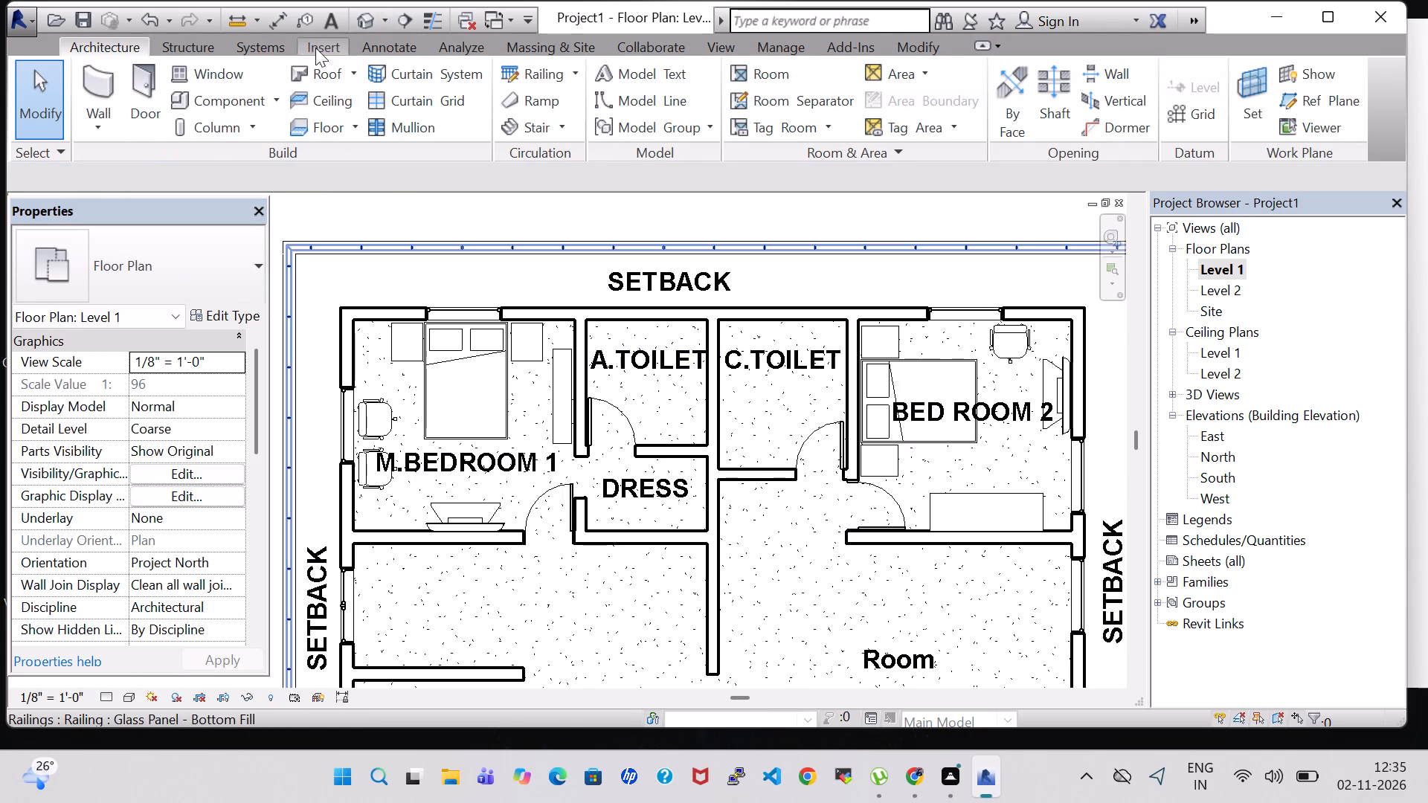
click(225, 104)
click(894, 106)
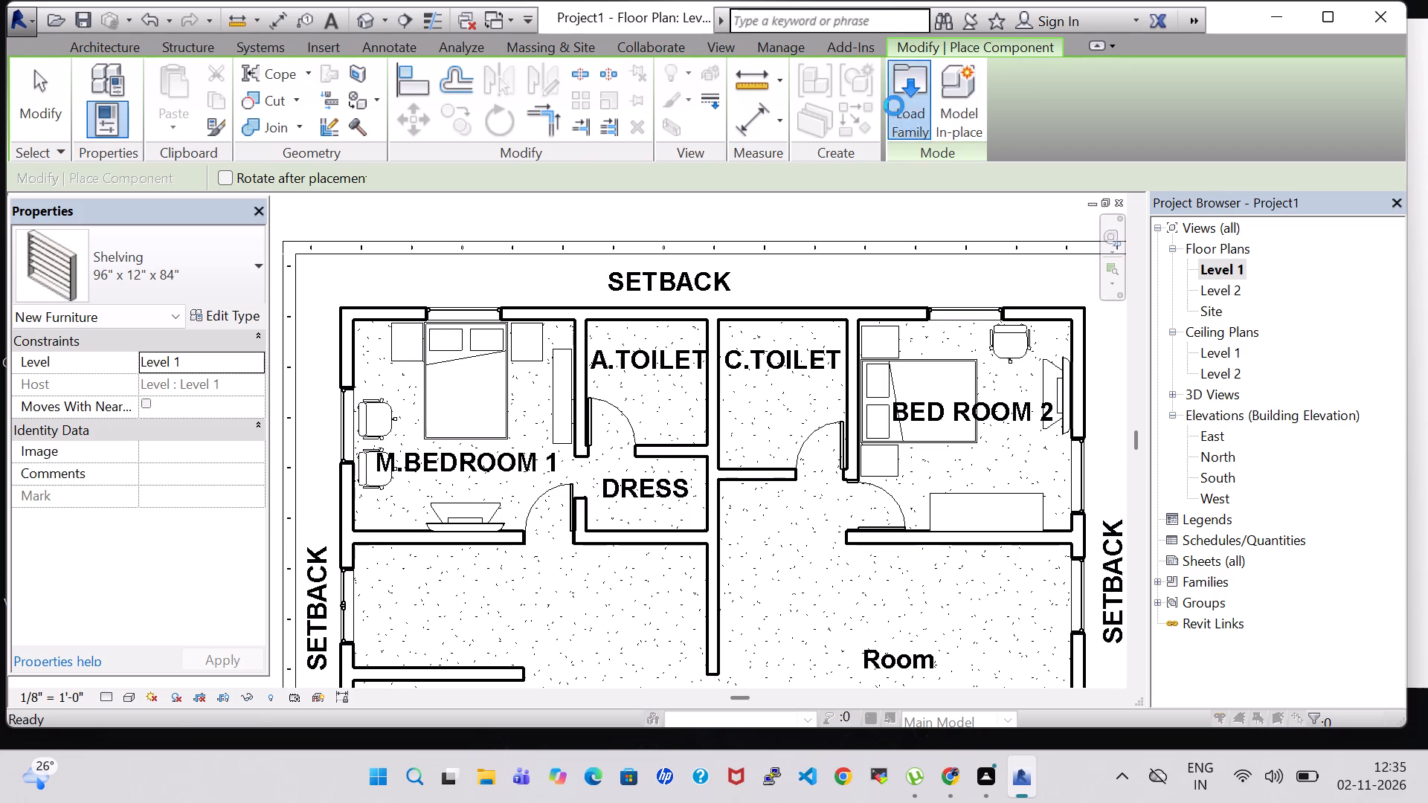
scroll(790, 410, down, 1)
double_click(809, 314)
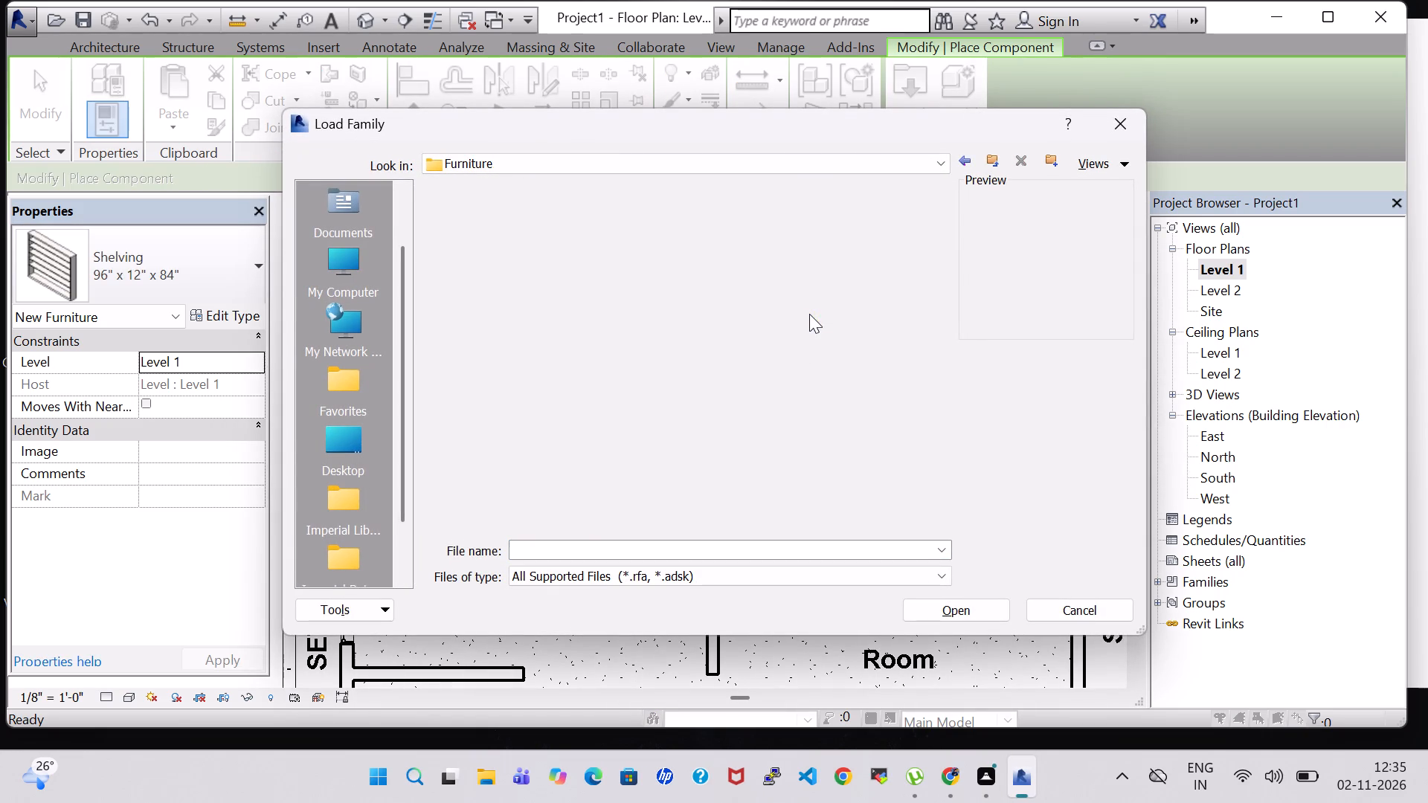
double_click(648, 244)
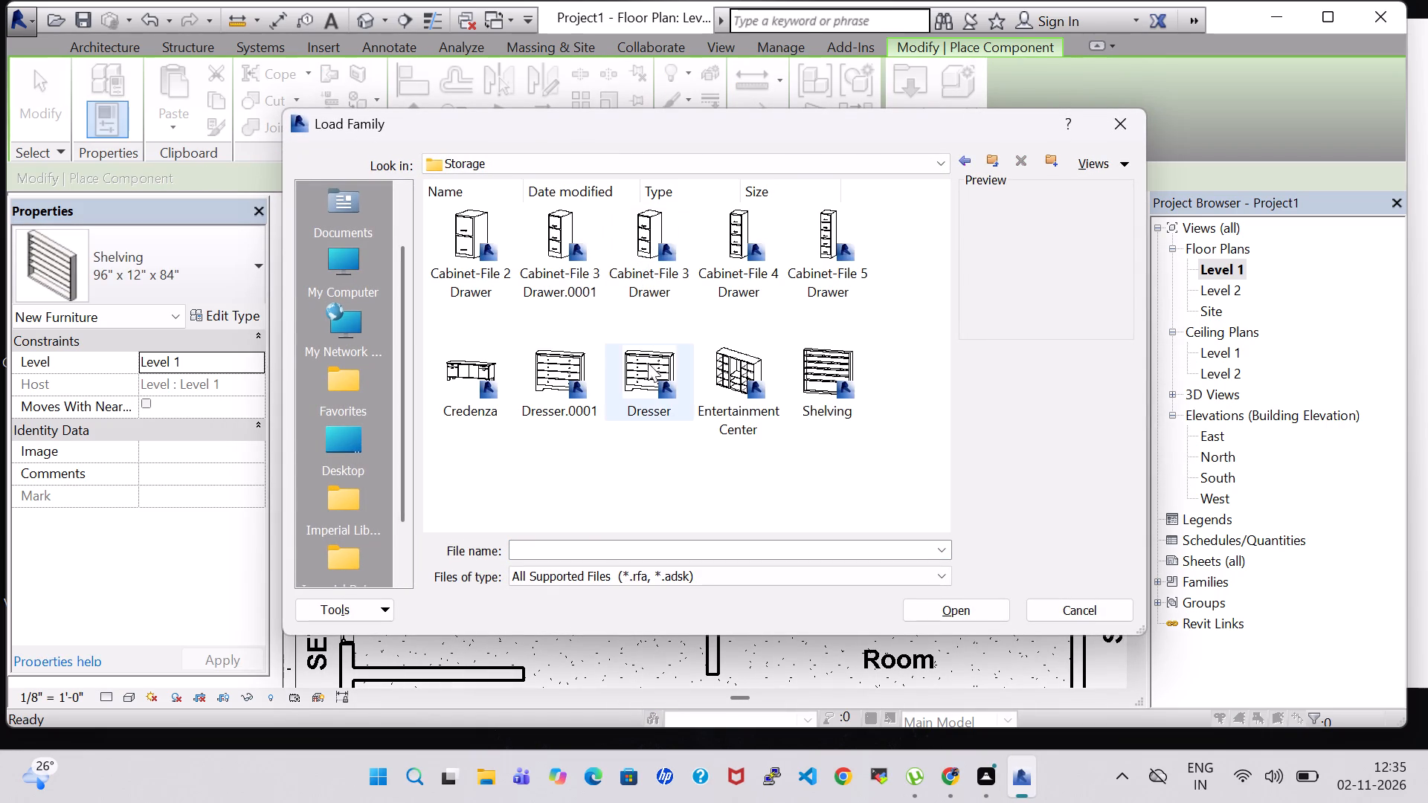
click(648, 365)
click(985, 623)
click(978, 608)
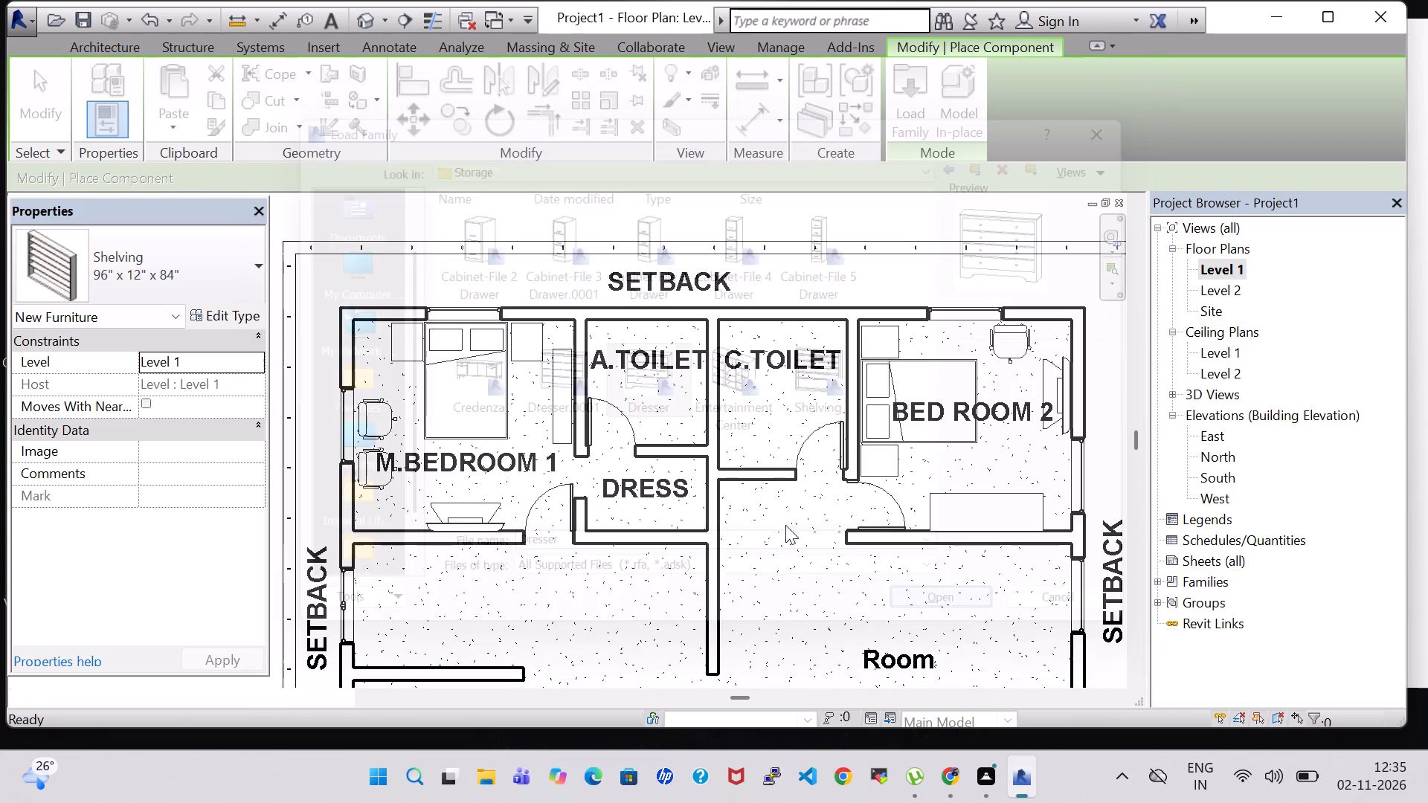
Place the 48" x 72" x 24" Dresser lengthwise against the south wall of the DRESS room.
scroll(672, 486, up, 4)
key(space)
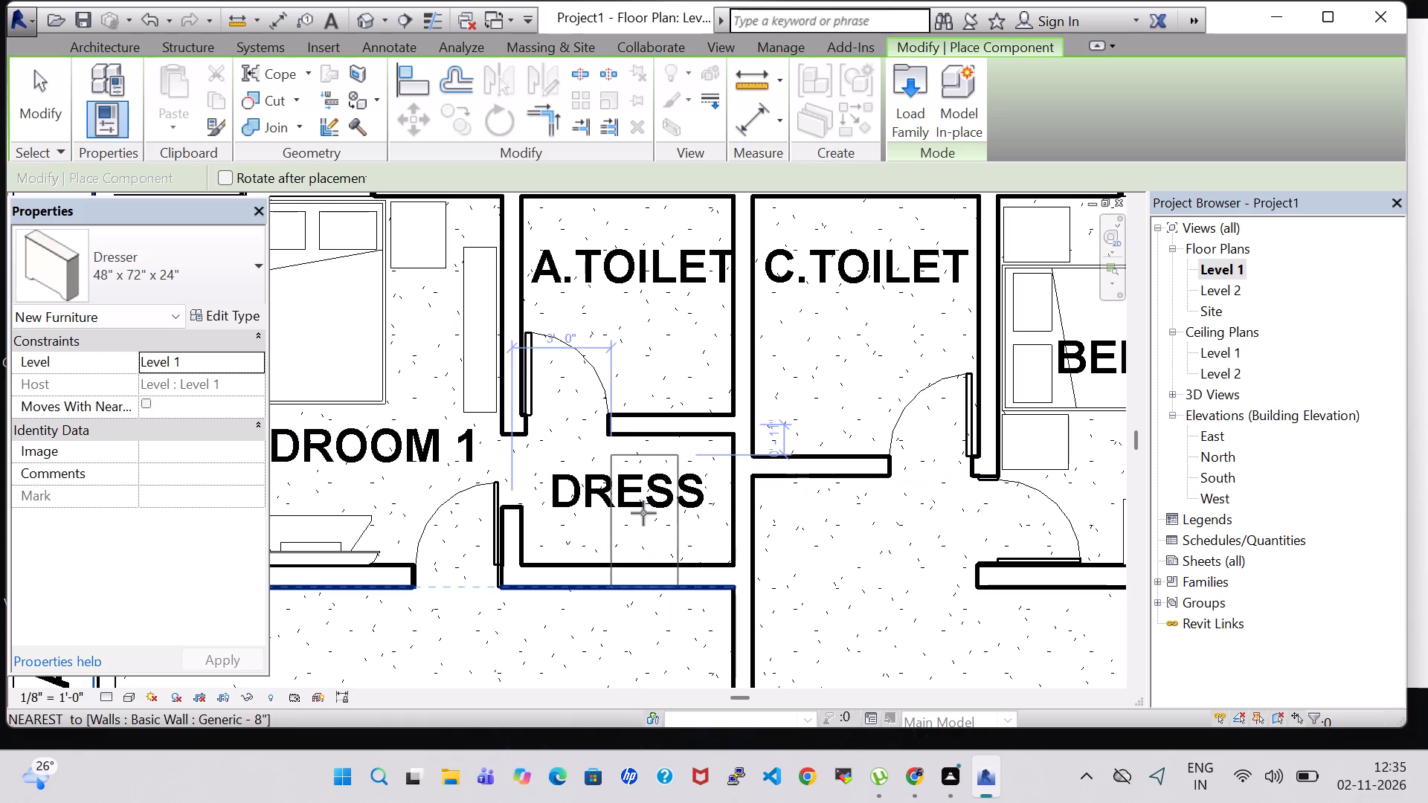
key(space)
key(space)
key(space)
key(space)
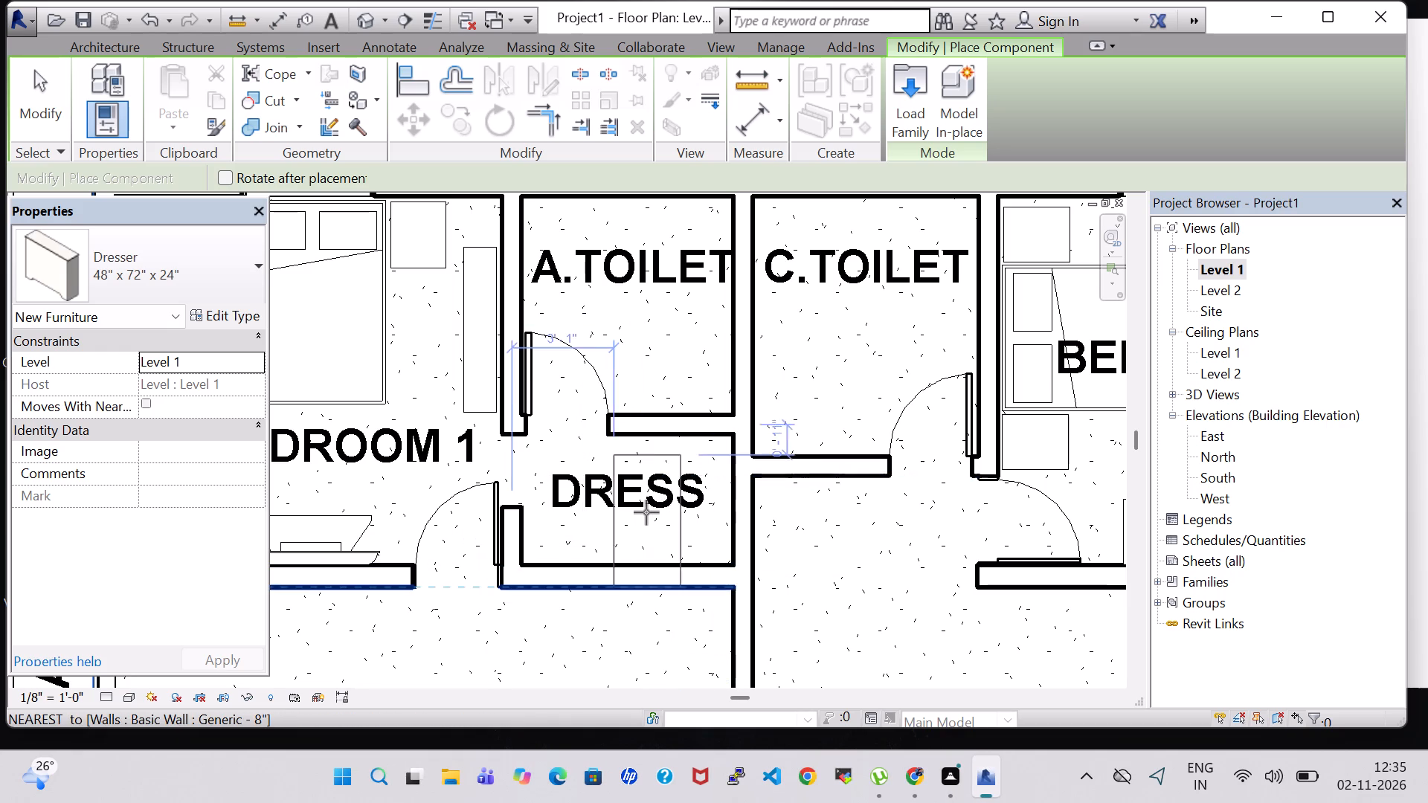
key(space)
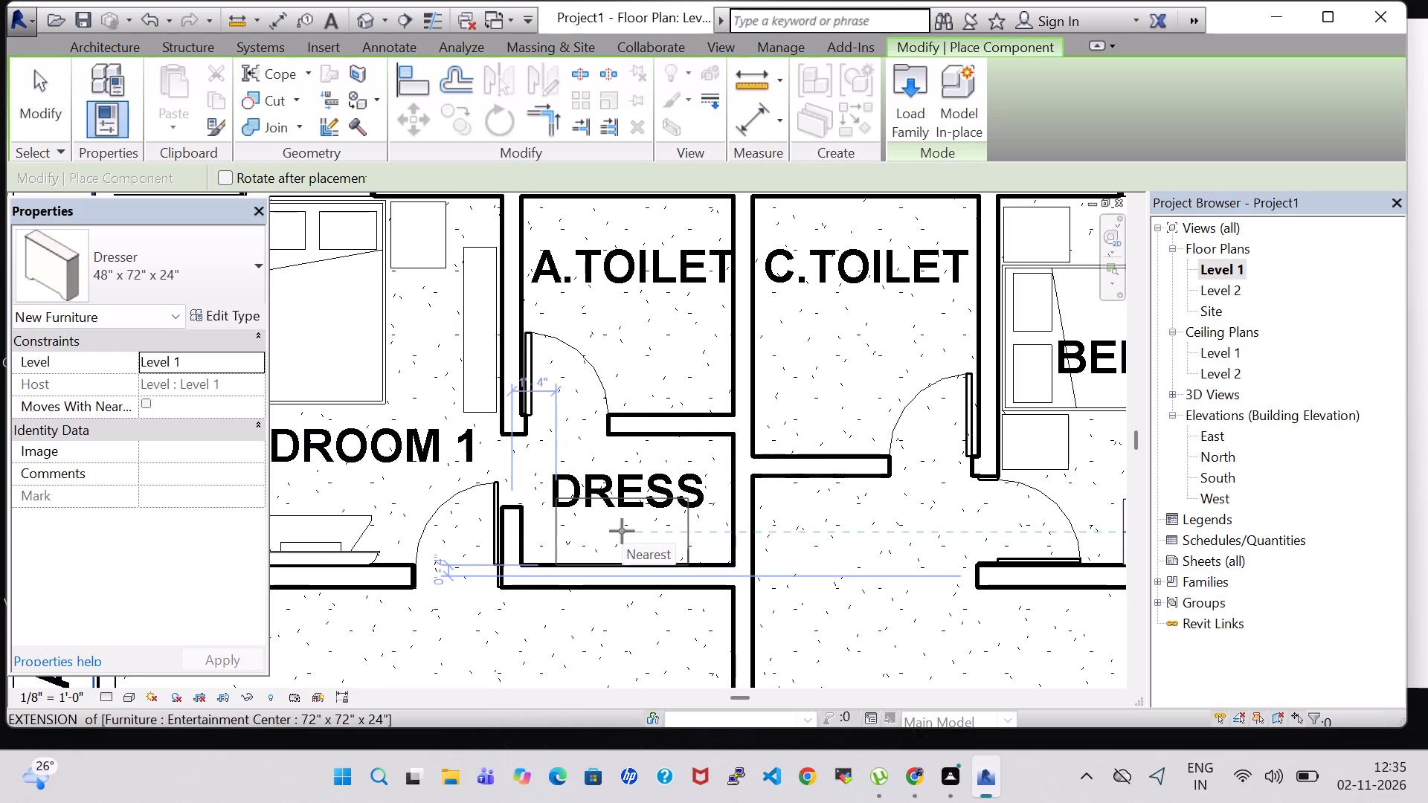
click(628, 531)
key(Escape)
key(Escape)
key(Escape)
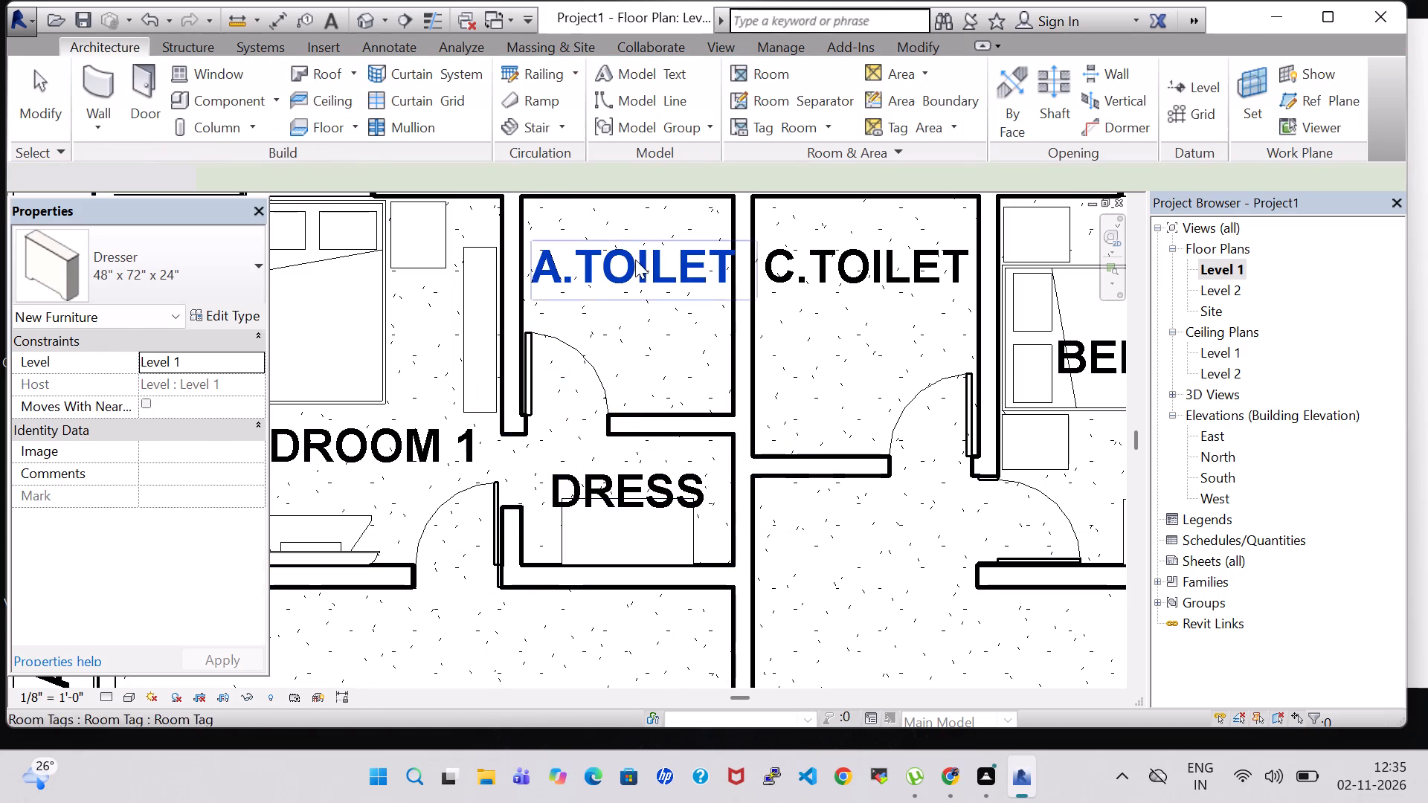
key(Escape)
In the 3D view, rotate the BED ROOM 2 Entertainment Center by 180 degrees so its open front faces the bed.
click(359, 22)
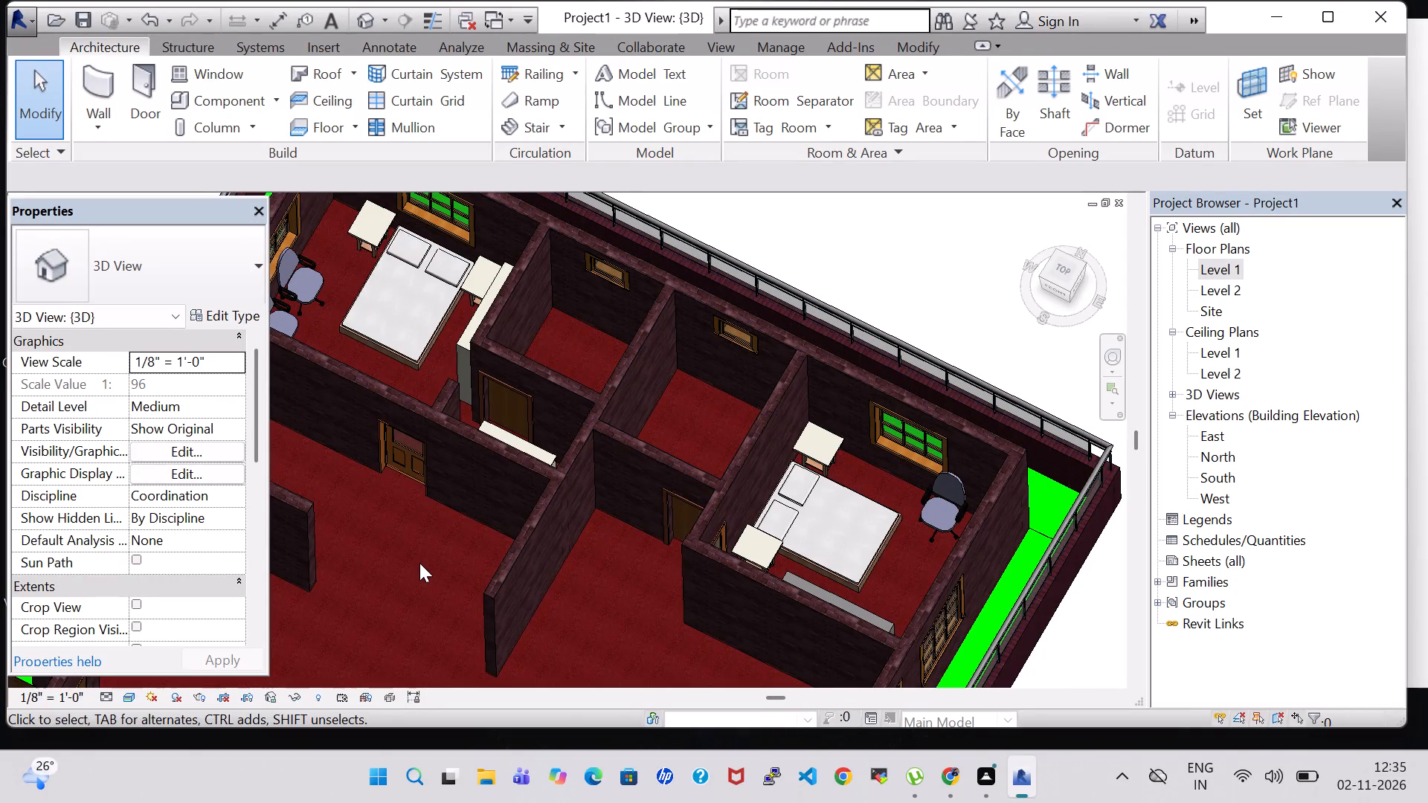
shift+middle_drag(419, 563, 515, 540)
middle_drag(495, 598, 603, 555)
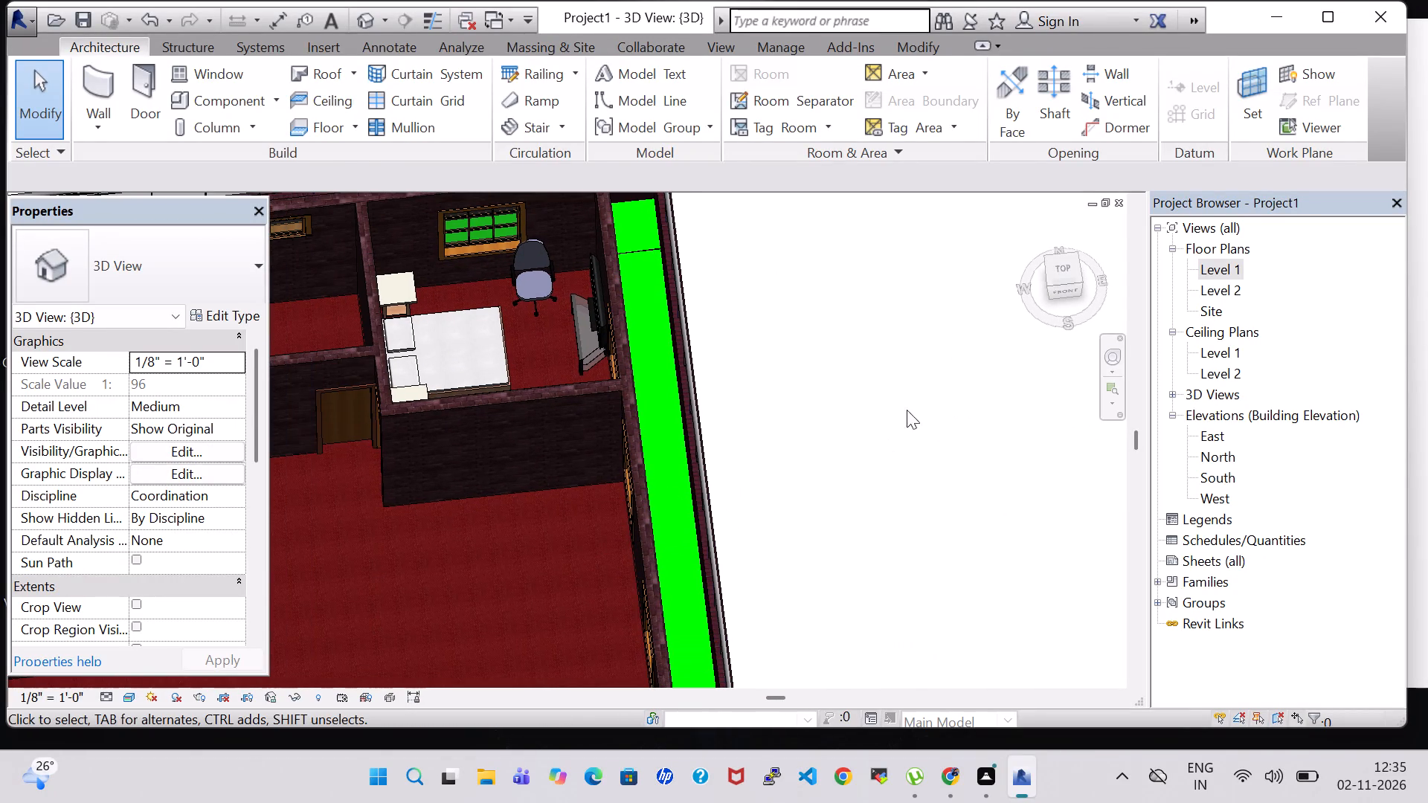
middle_drag(505, 587, 973, 440)
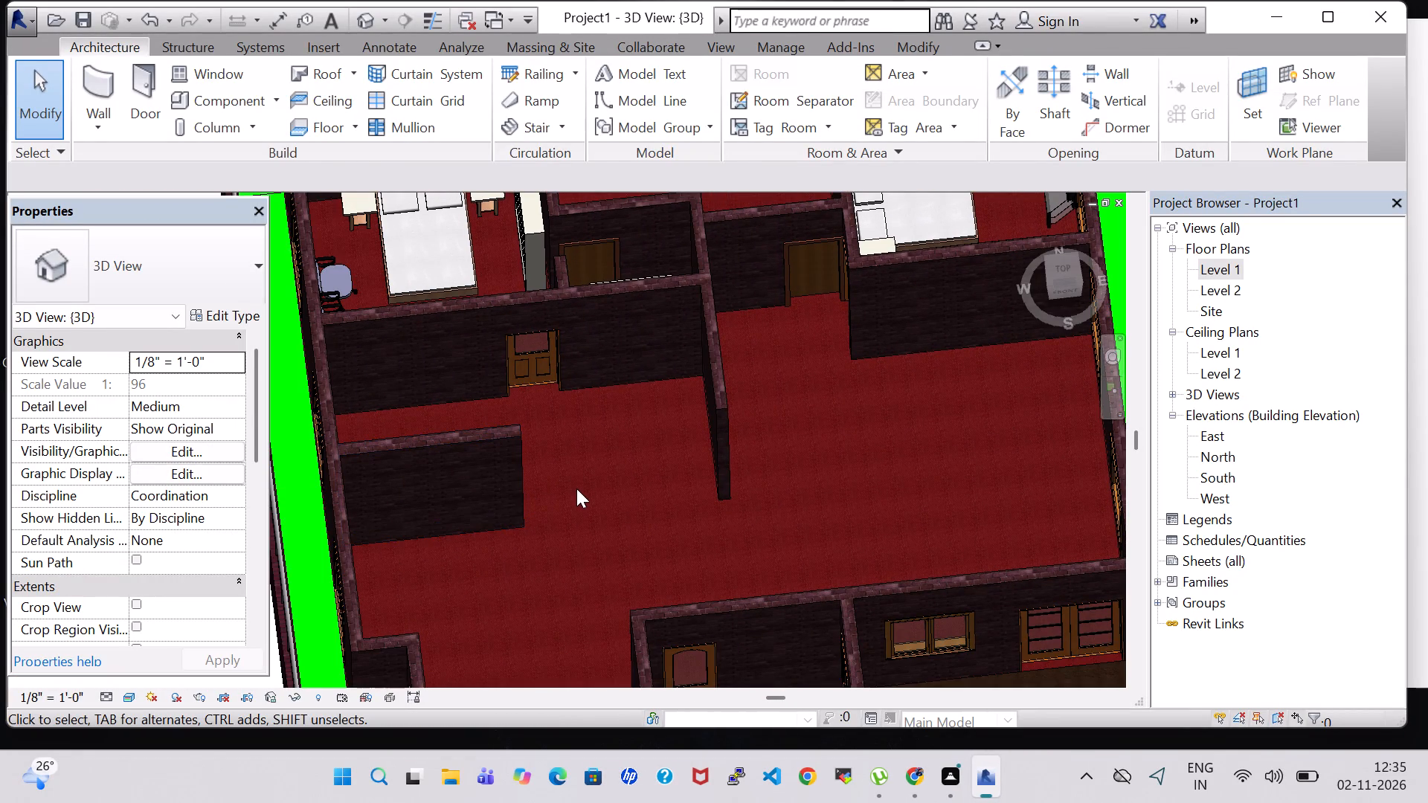
shift+middle_click(596, 486)
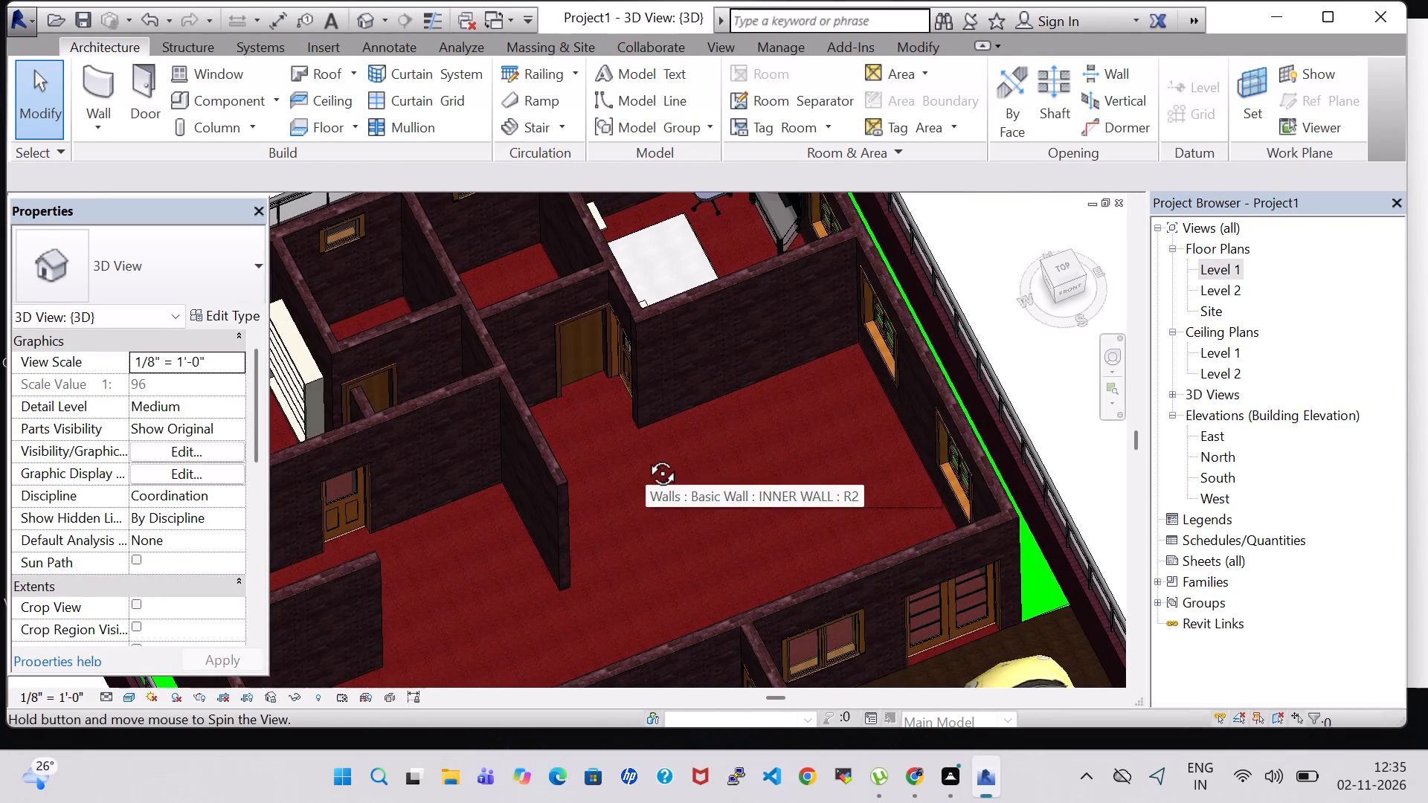
shift+middle_drag(812, 319, 820, 471)
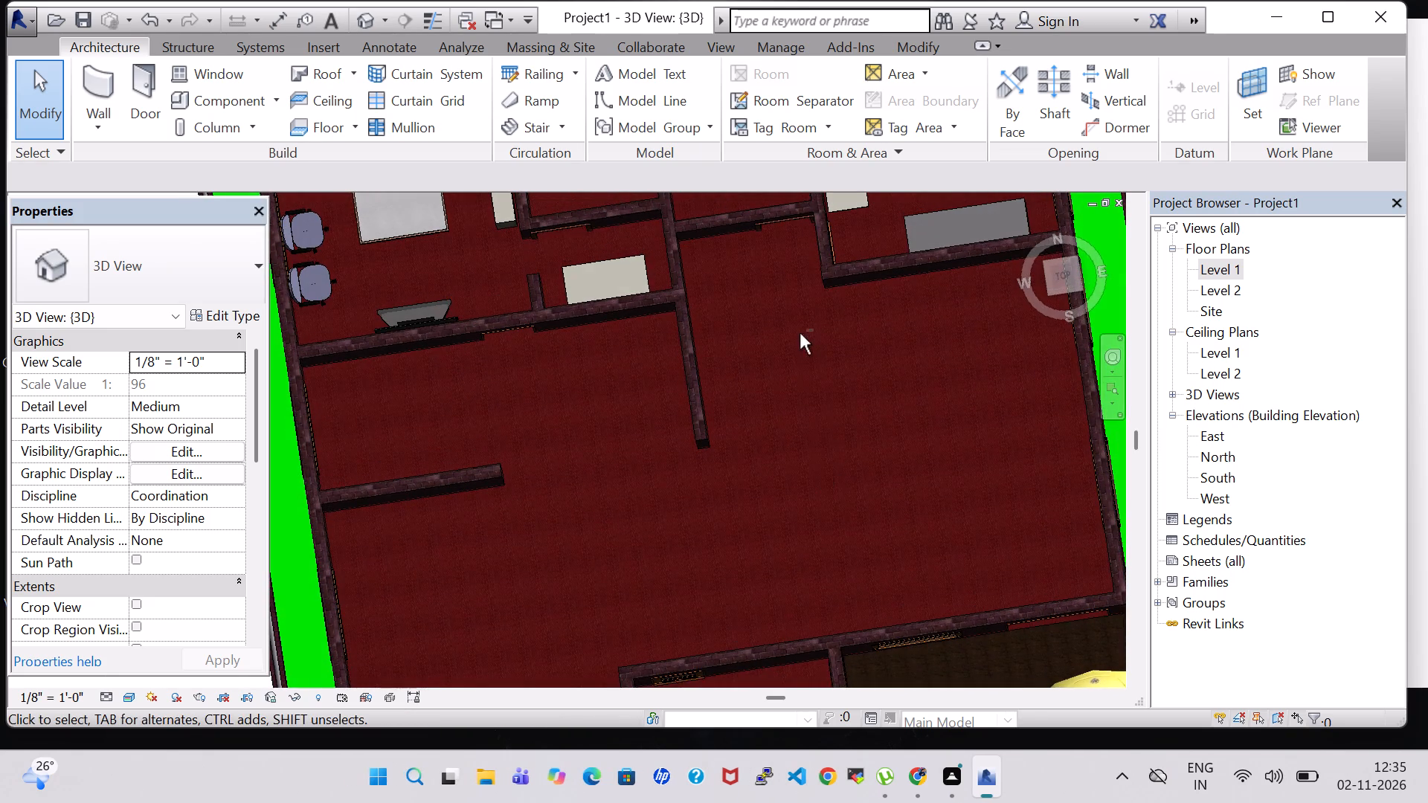
shift+middle_drag(800, 333, 821, 419)
shift+middle_drag(824, 425, 829, 444)
middle_drag(847, 392, 837, 442)
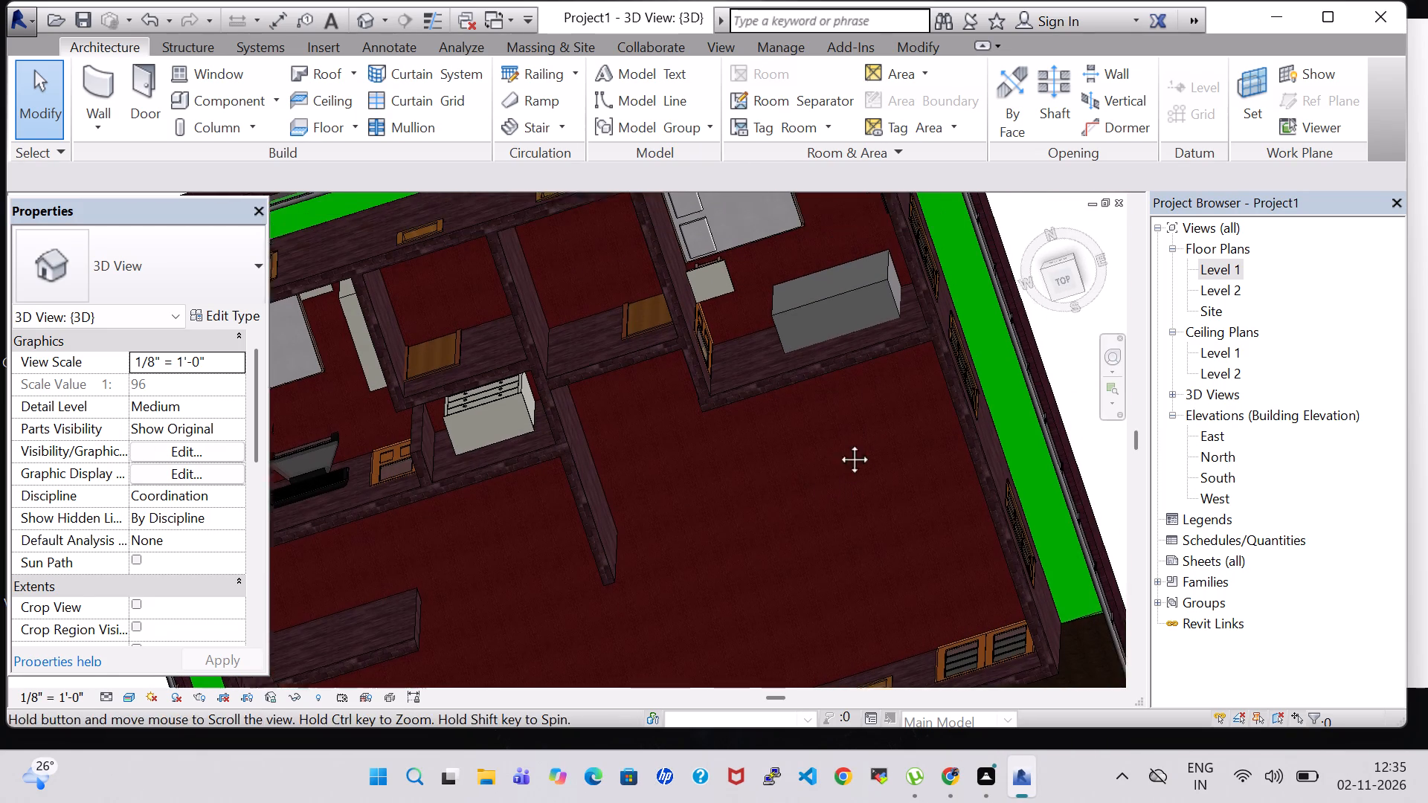
middle_drag(837, 442, 817, 535)
click(838, 397)
key(space)
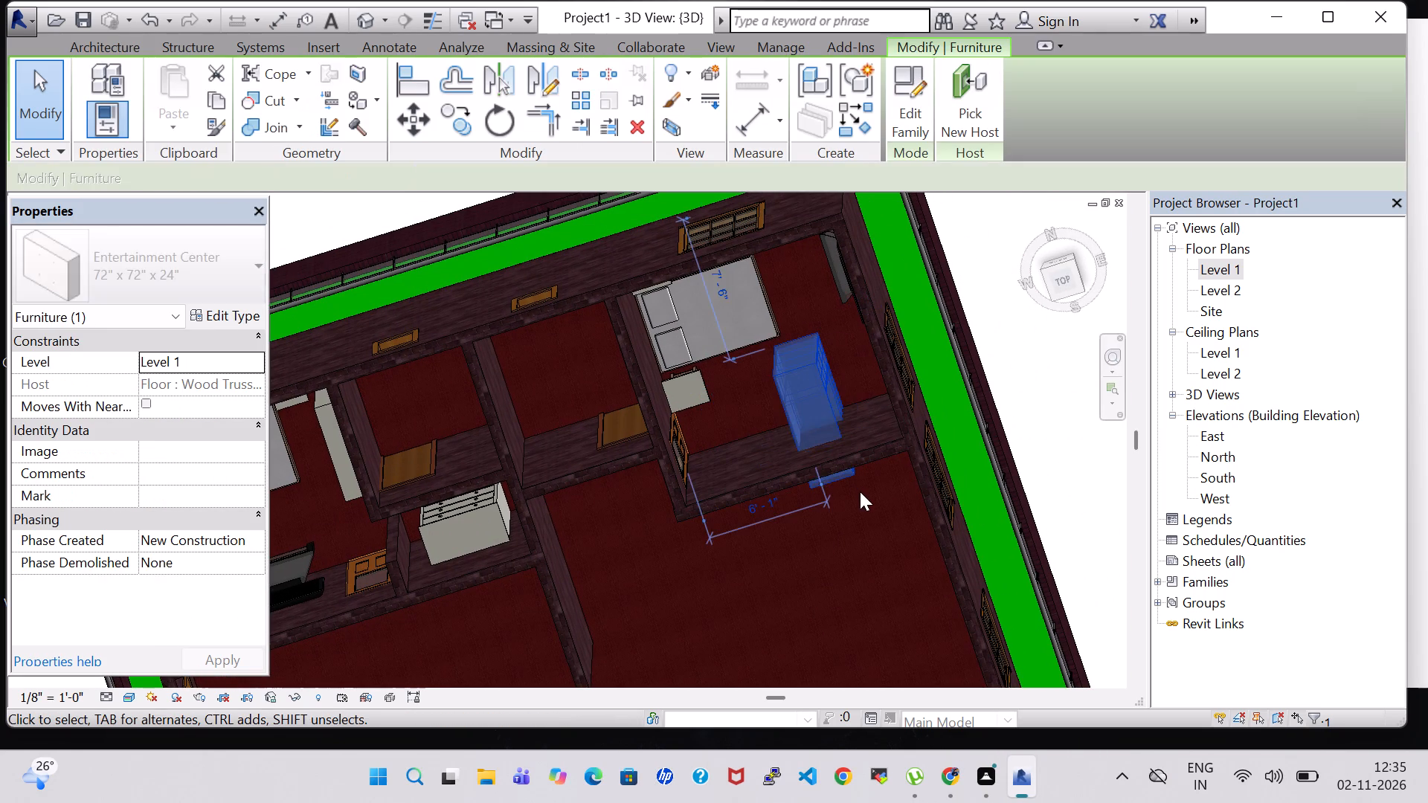
key(space)
click(856, 527)
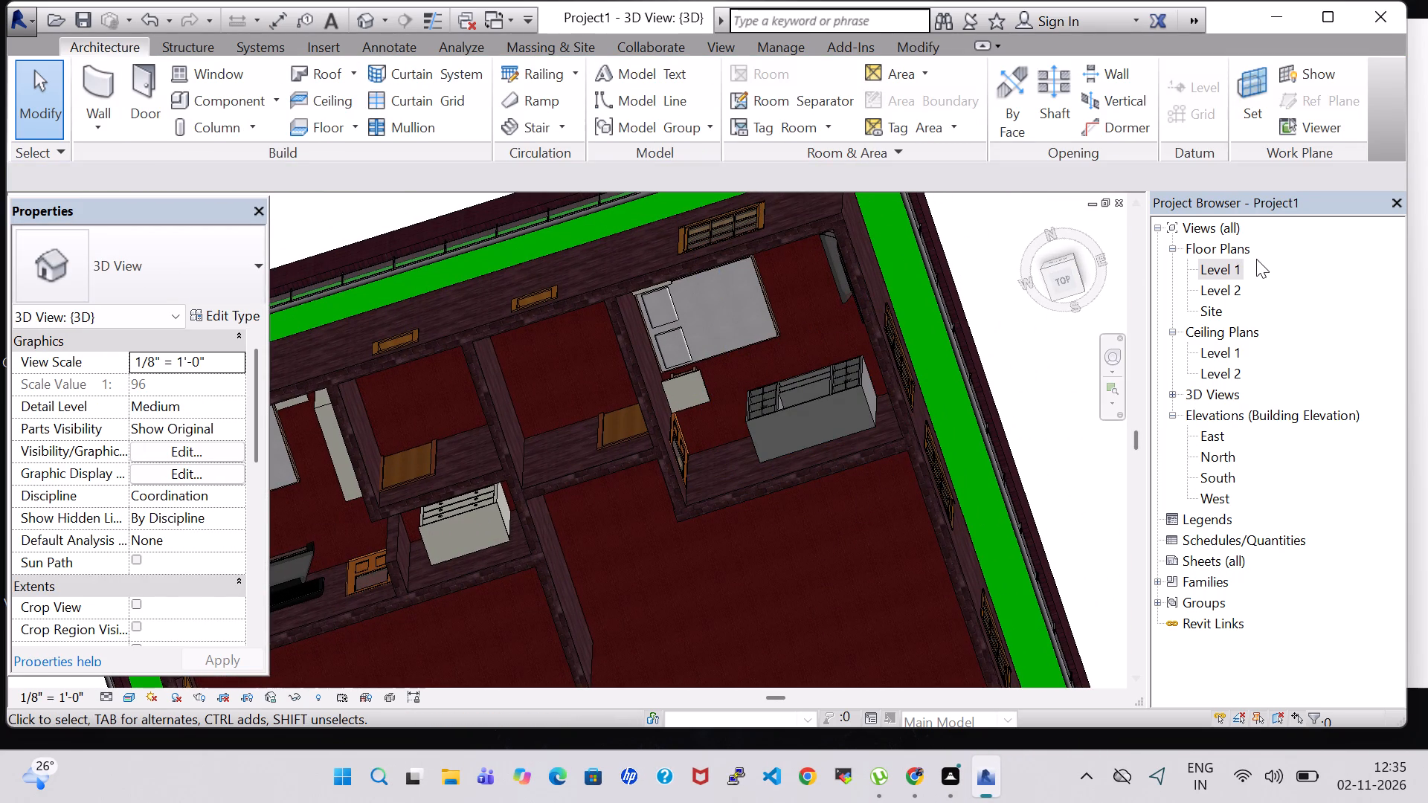
On the Level 1 plan, load the Toilet-Domestic-3D family from Plumbing > Architectural > Fixtures > Water Closets in the US Imperial library.
double_click(1208, 275)
scroll(739, 435, down, 8)
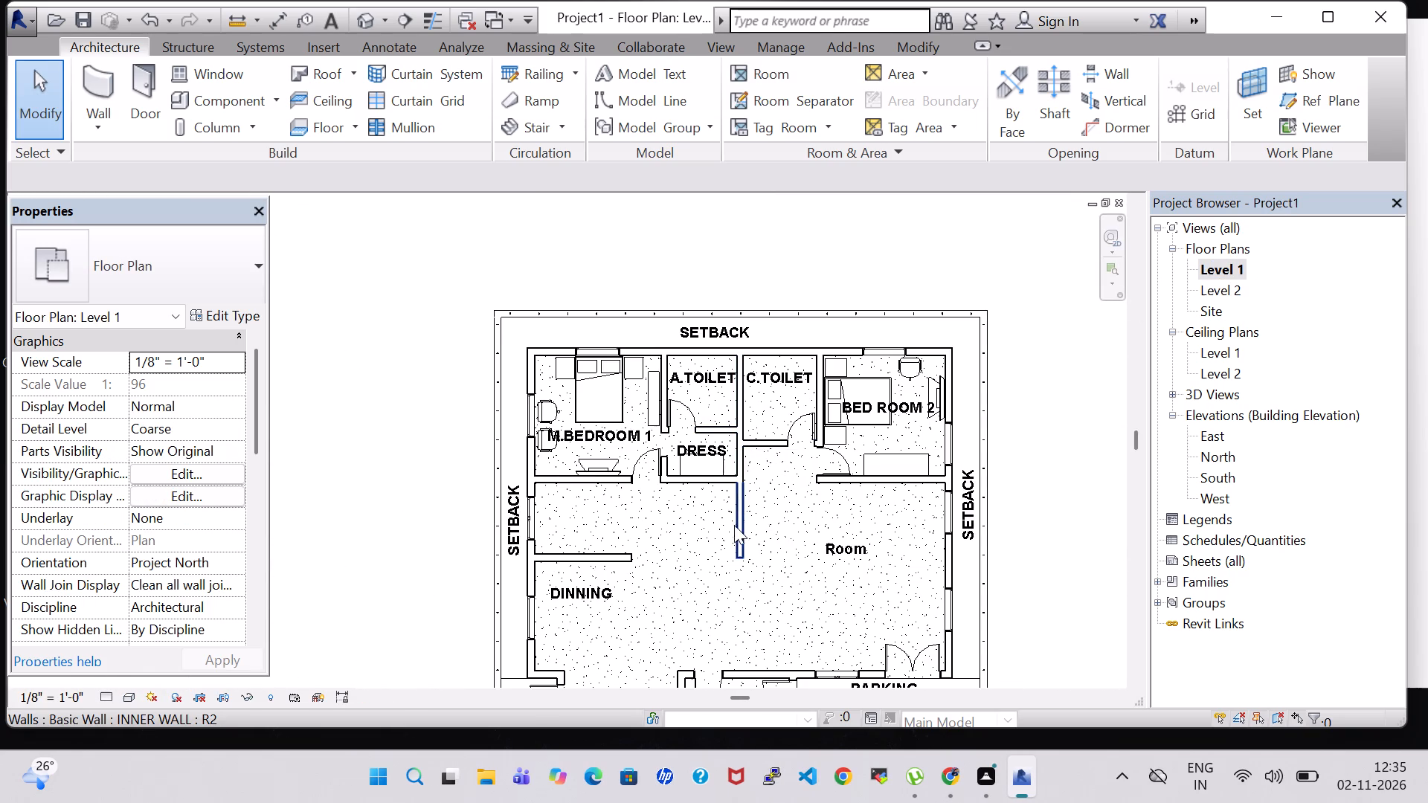
middle_drag(800, 575, 727, 572)
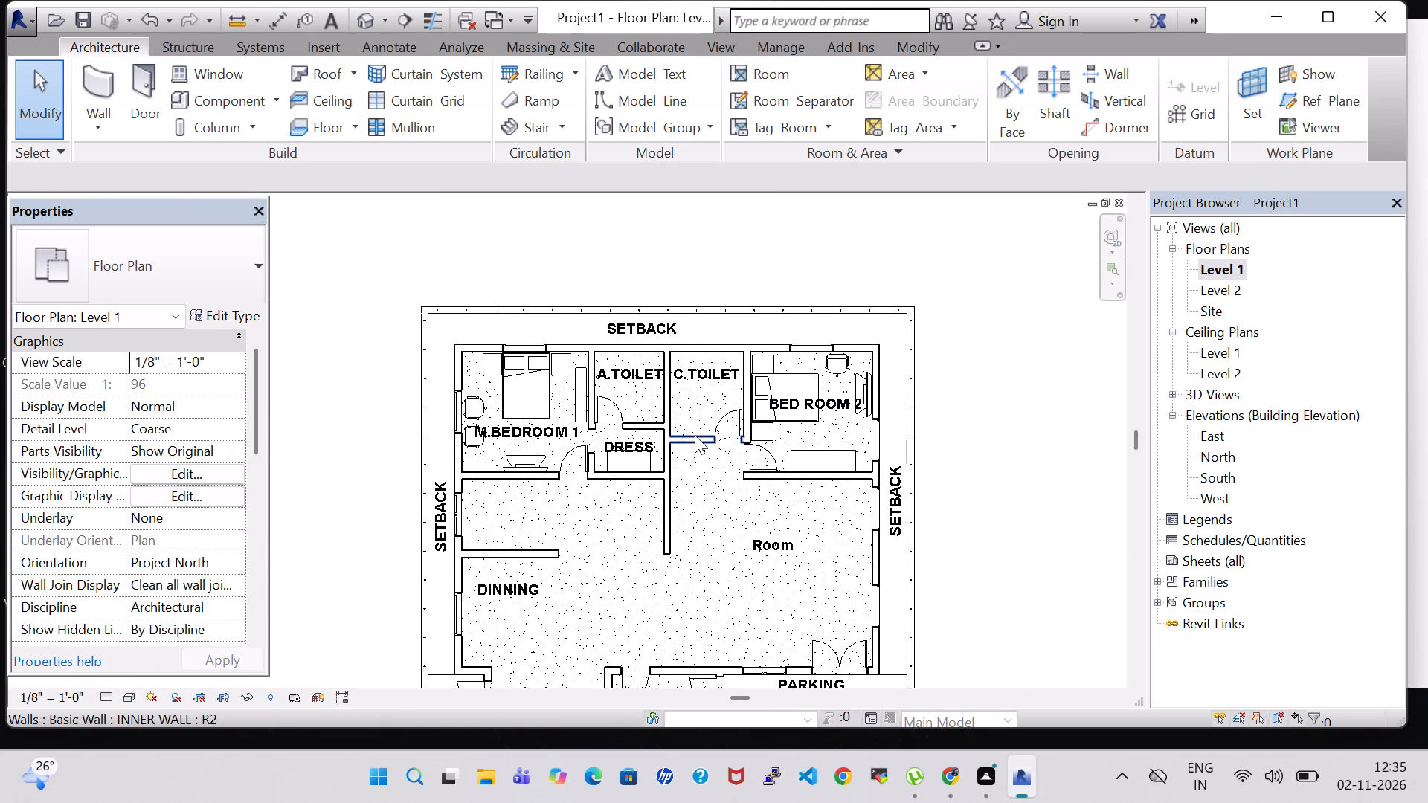
middle_click(932, 499)
middle_drag(932, 499, 951, 436)
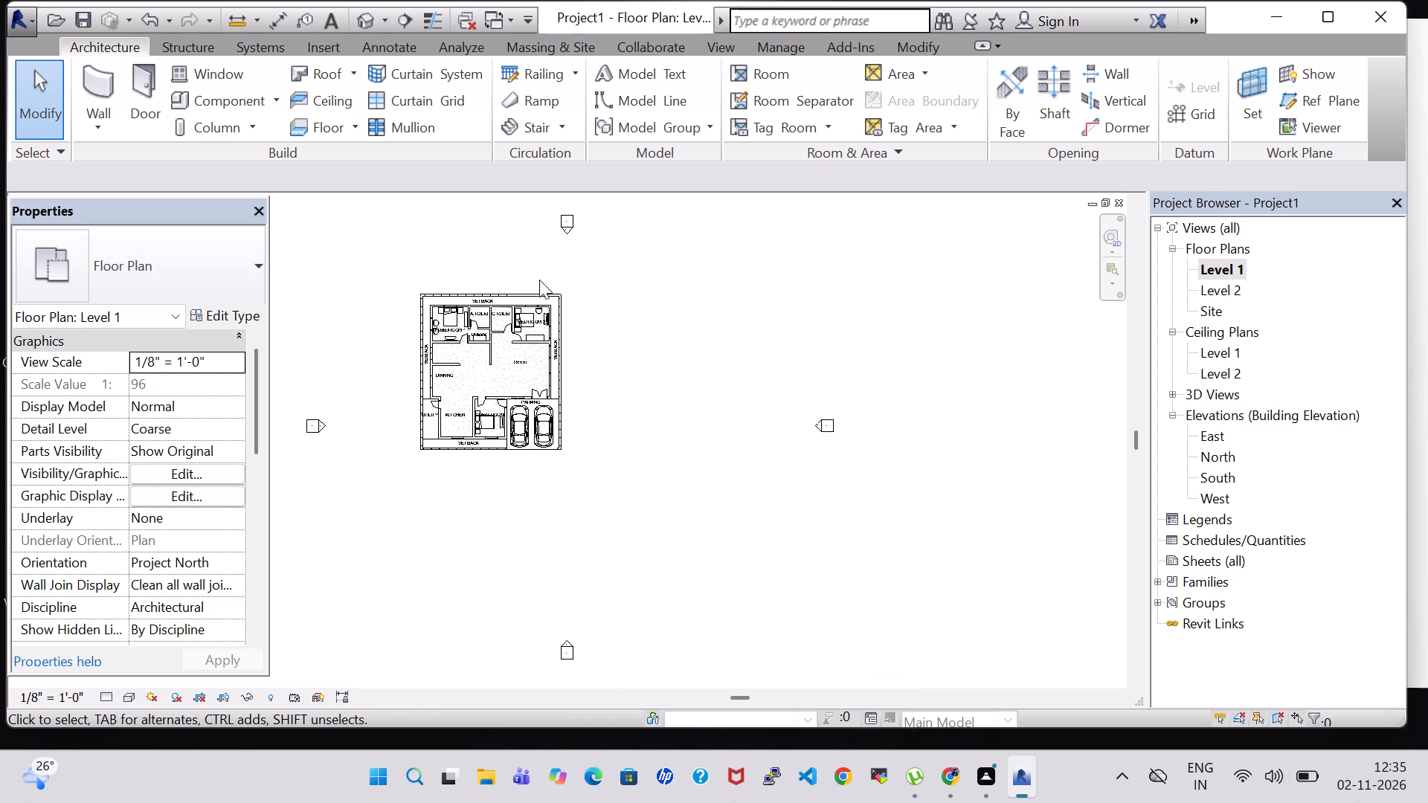
scroll(456, 322, up, 10)
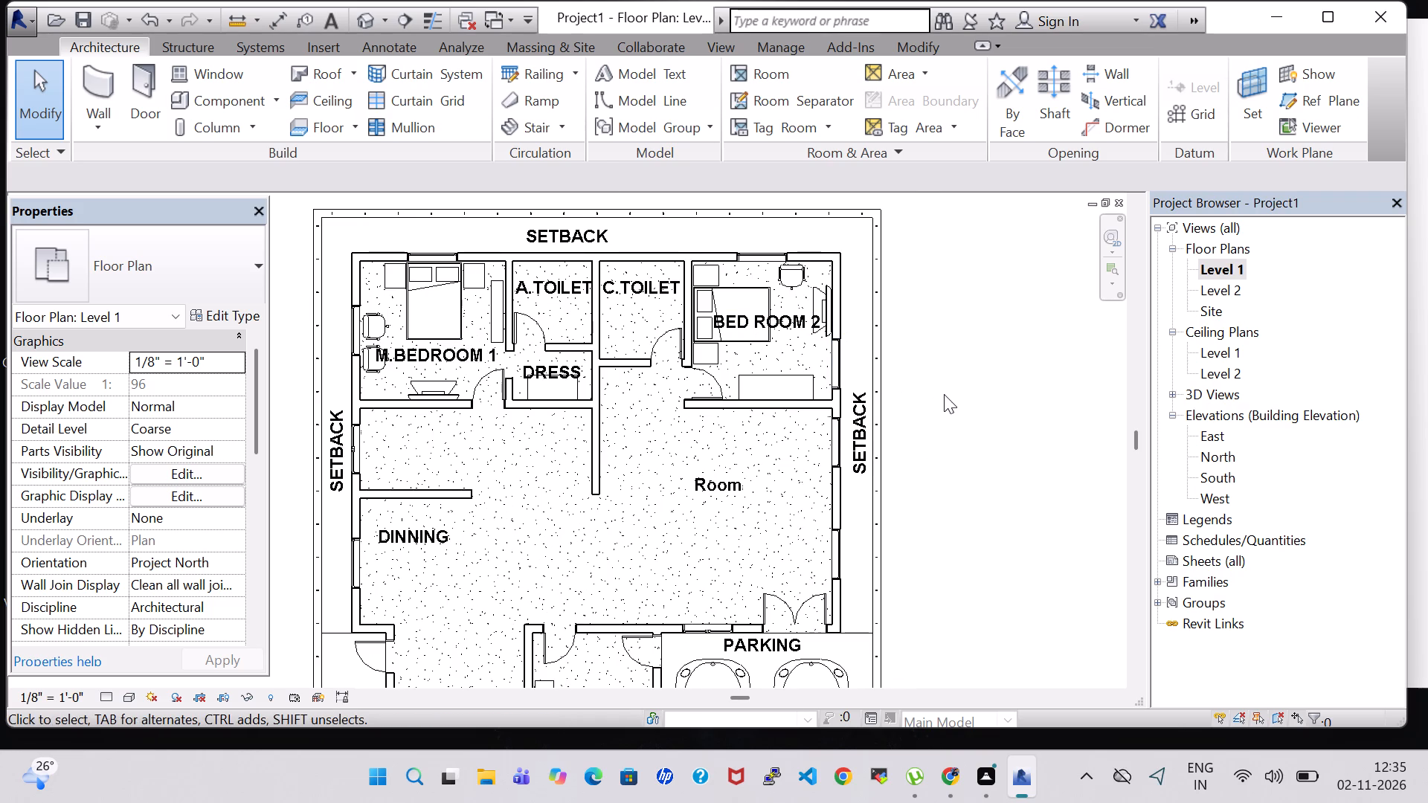
middle_drag(944, 394, 992, 384)
middle_click(1002, 381)
click(225, 92)
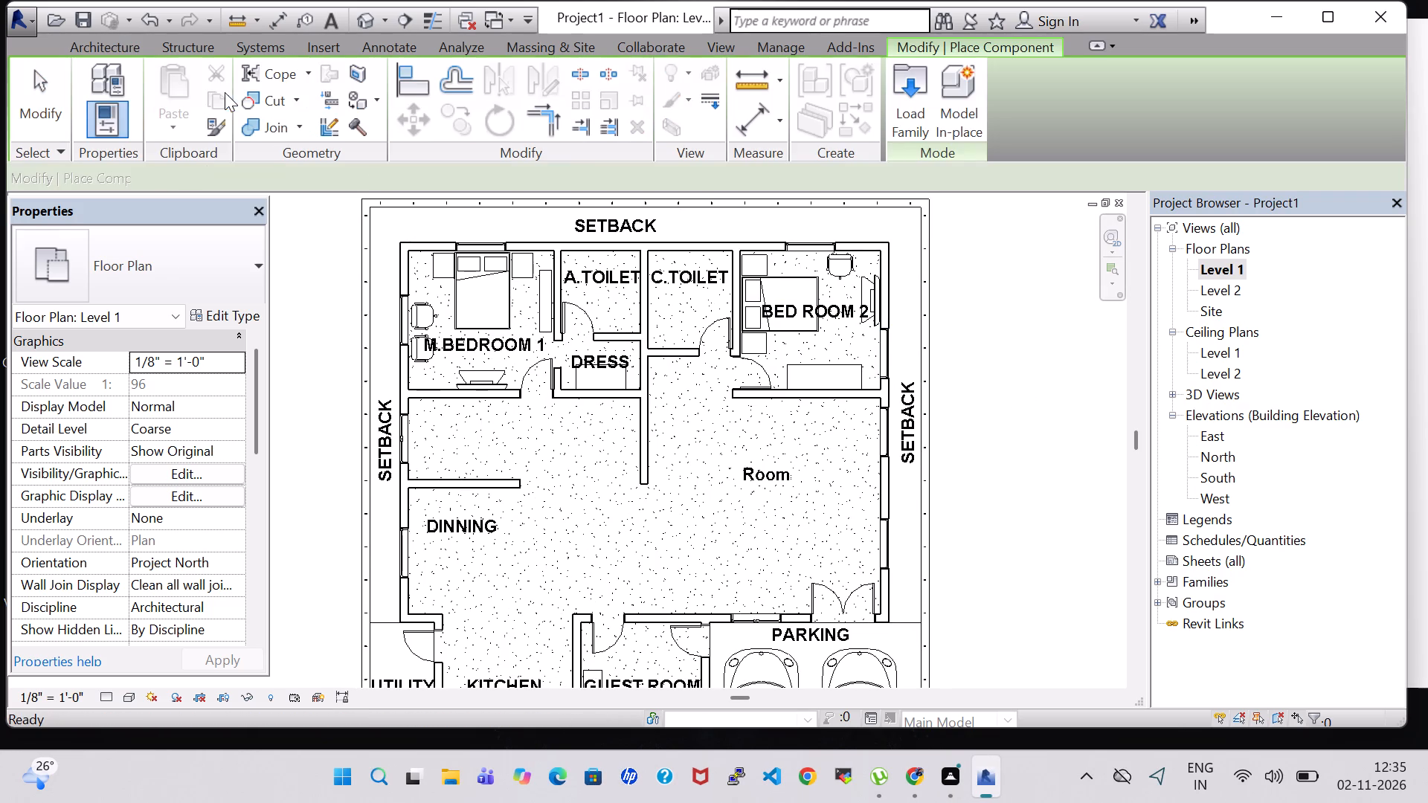
click(930, 117)
scroll(609, 402, down, 3)
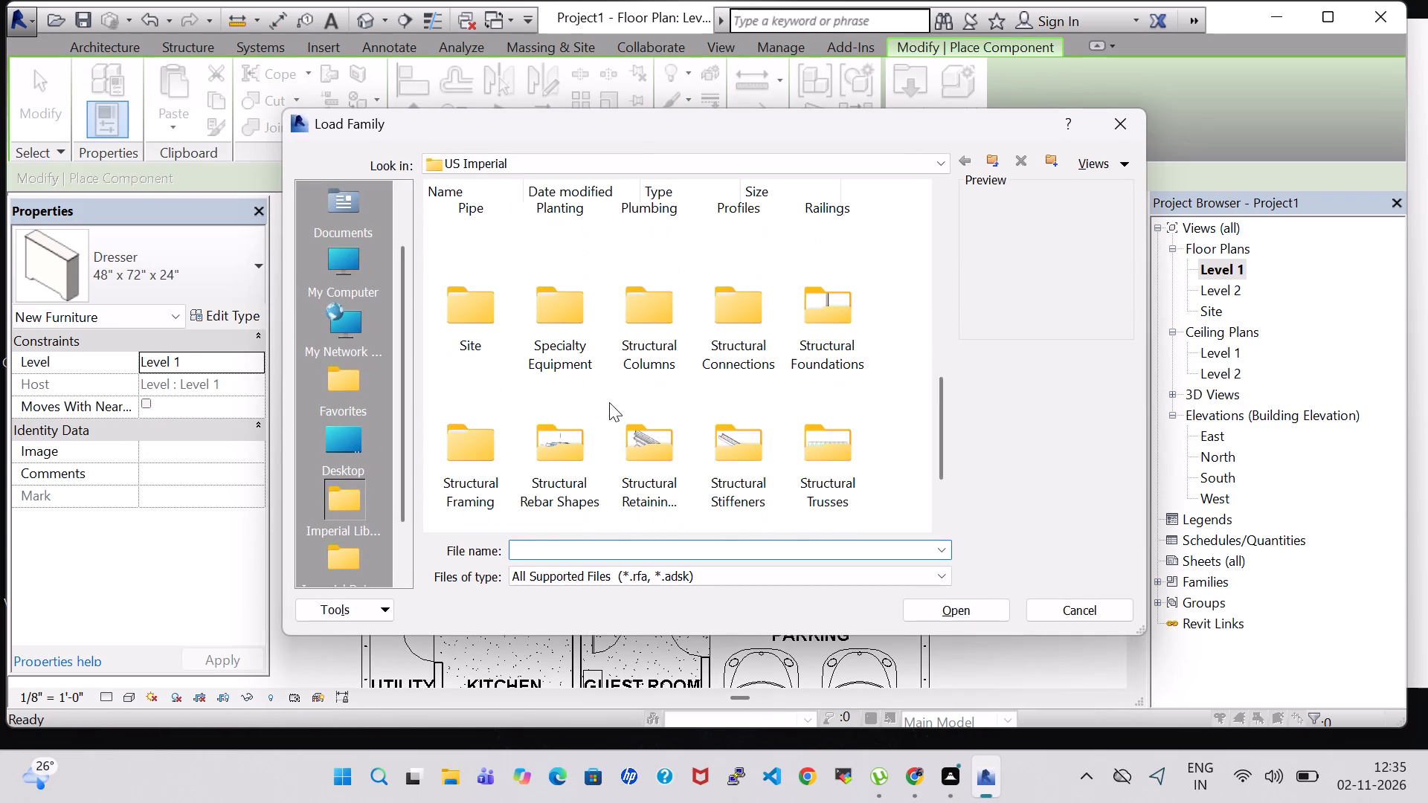
scroll(652, 373, down, 2)
scroll(657, 360, up, 1)
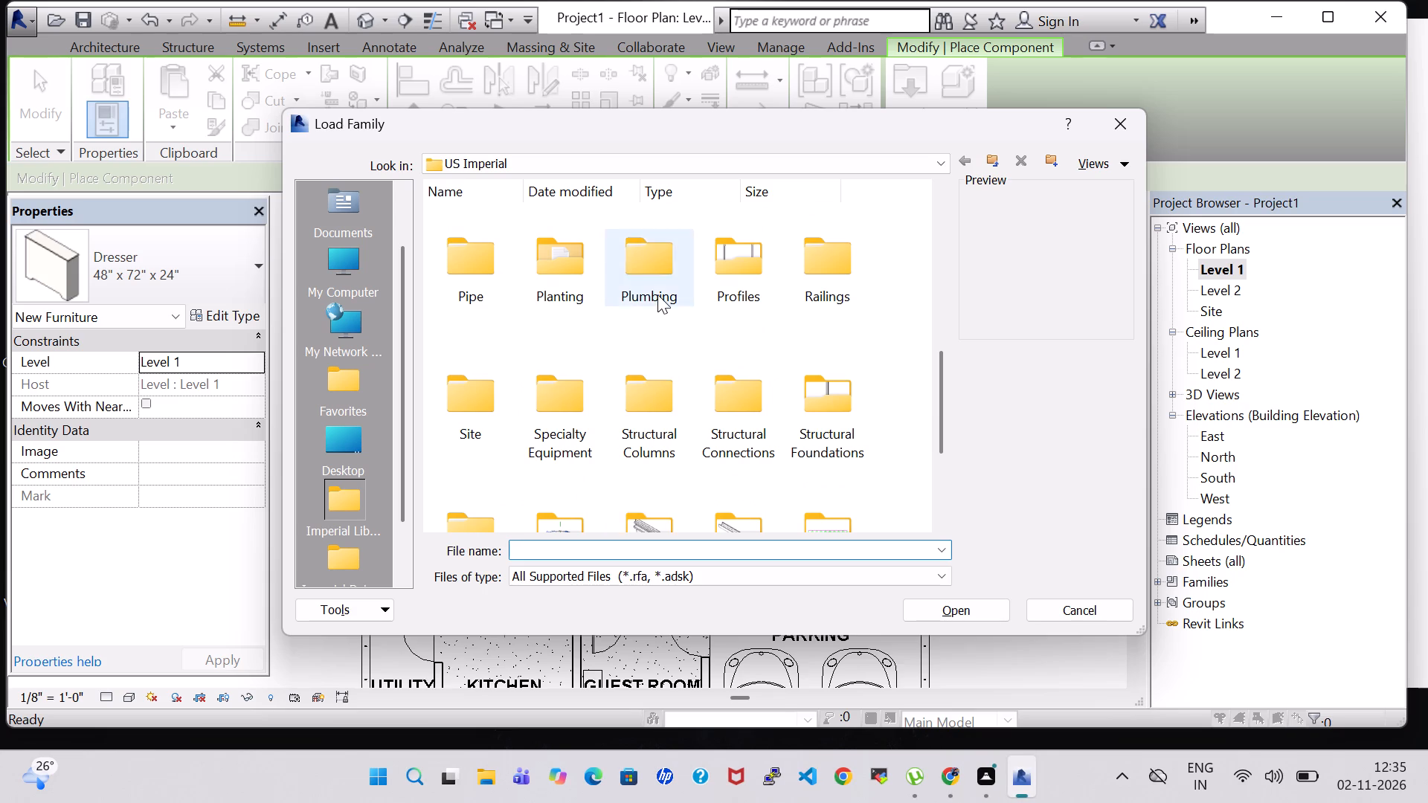
triple_click(657, 294)
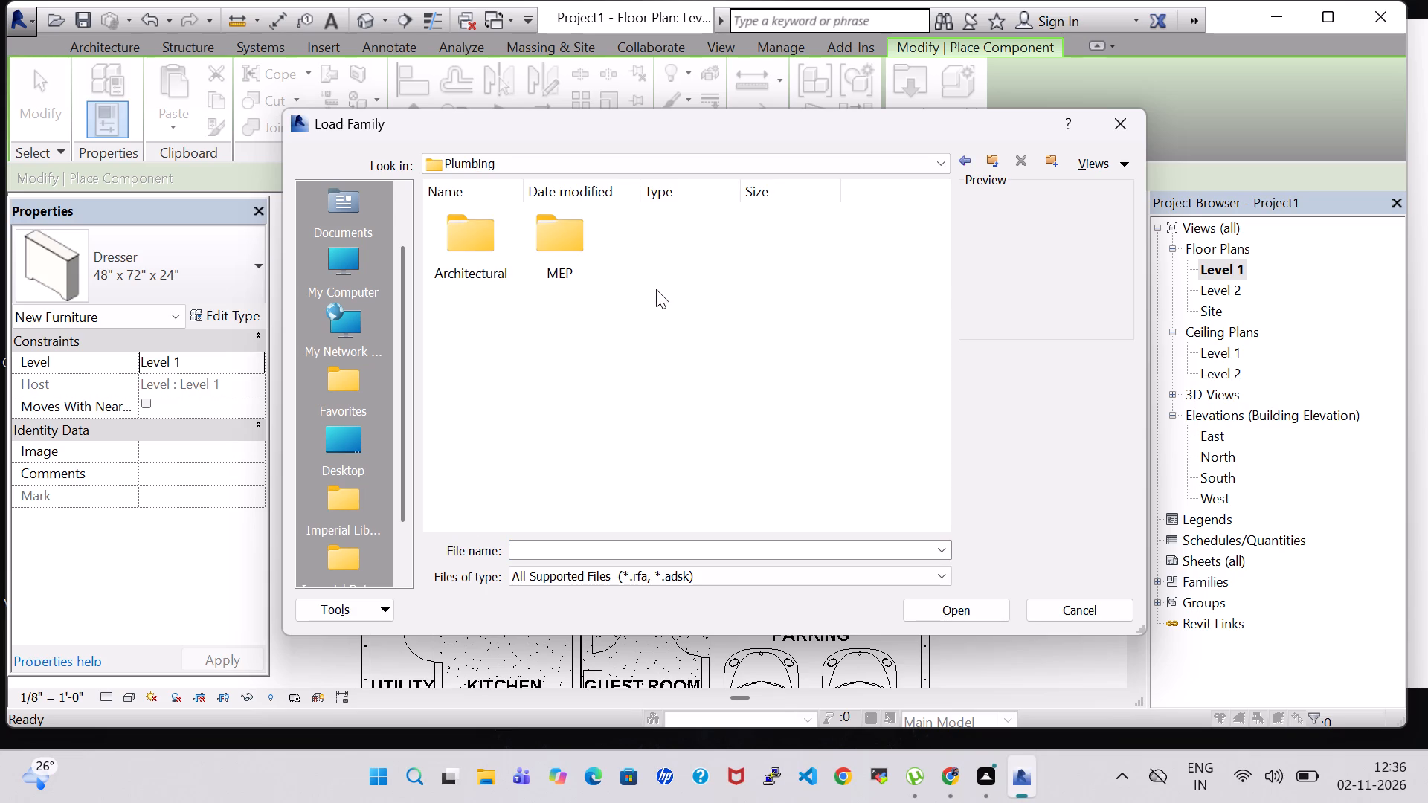
triple_click(480, 219)
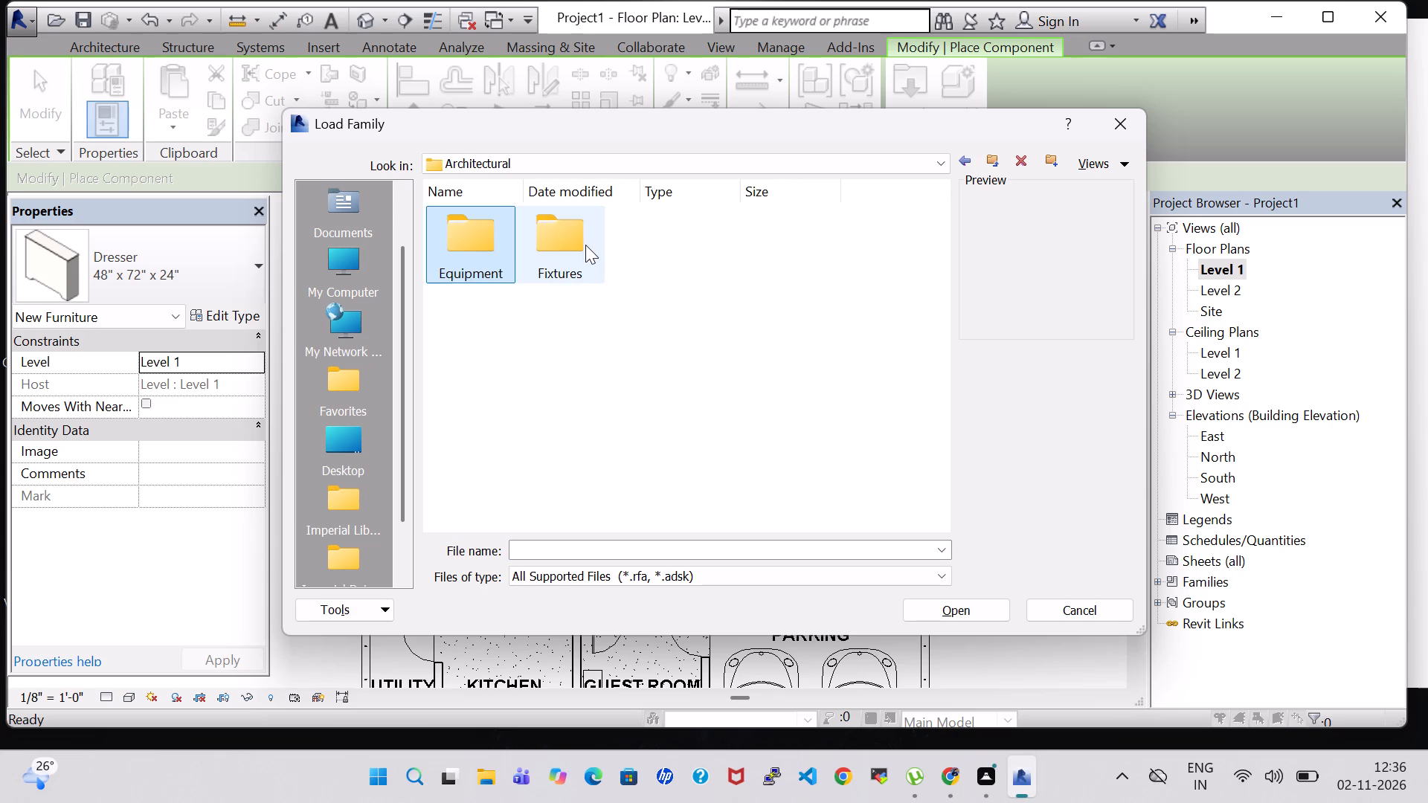
double_click(585, 245)
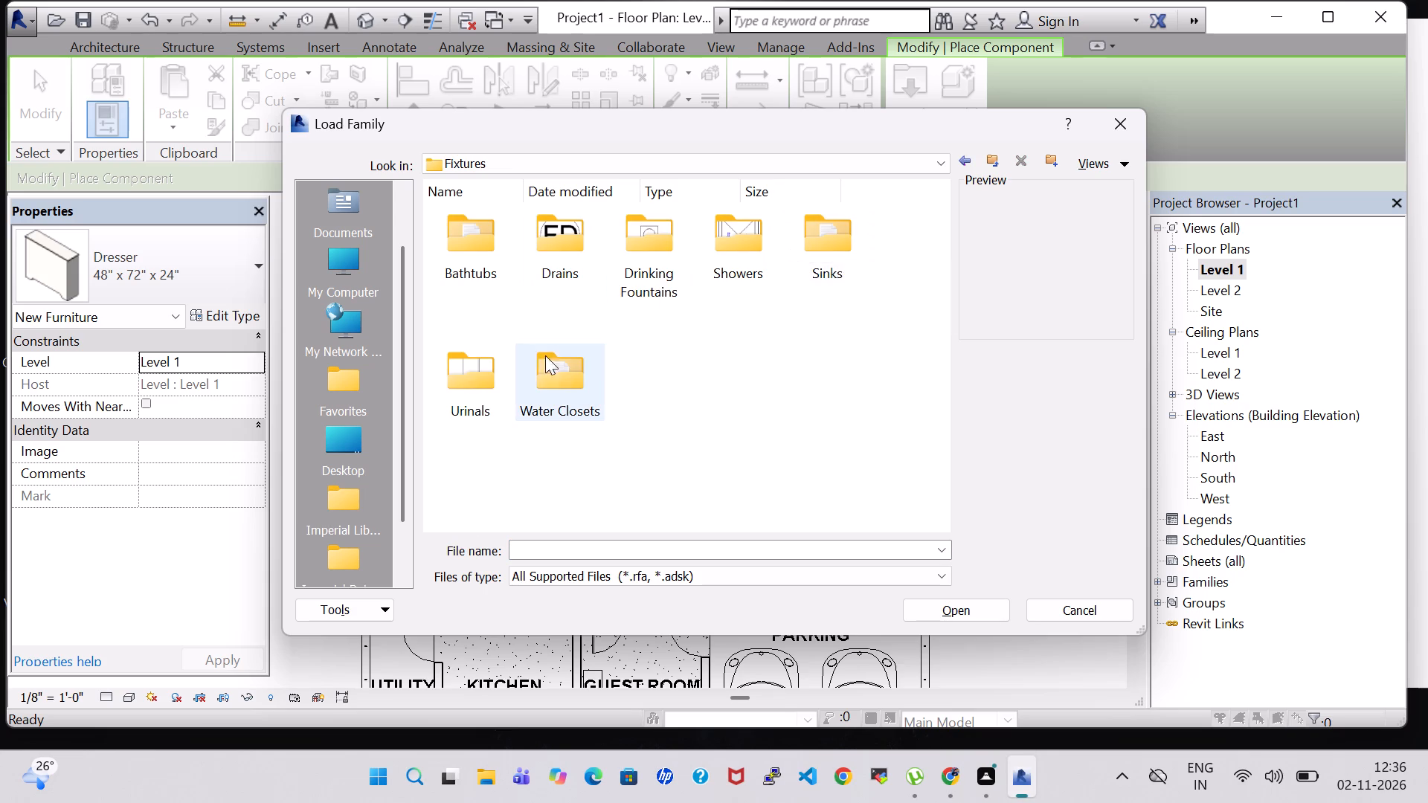
double_click(554, 378)
click(743, 232)
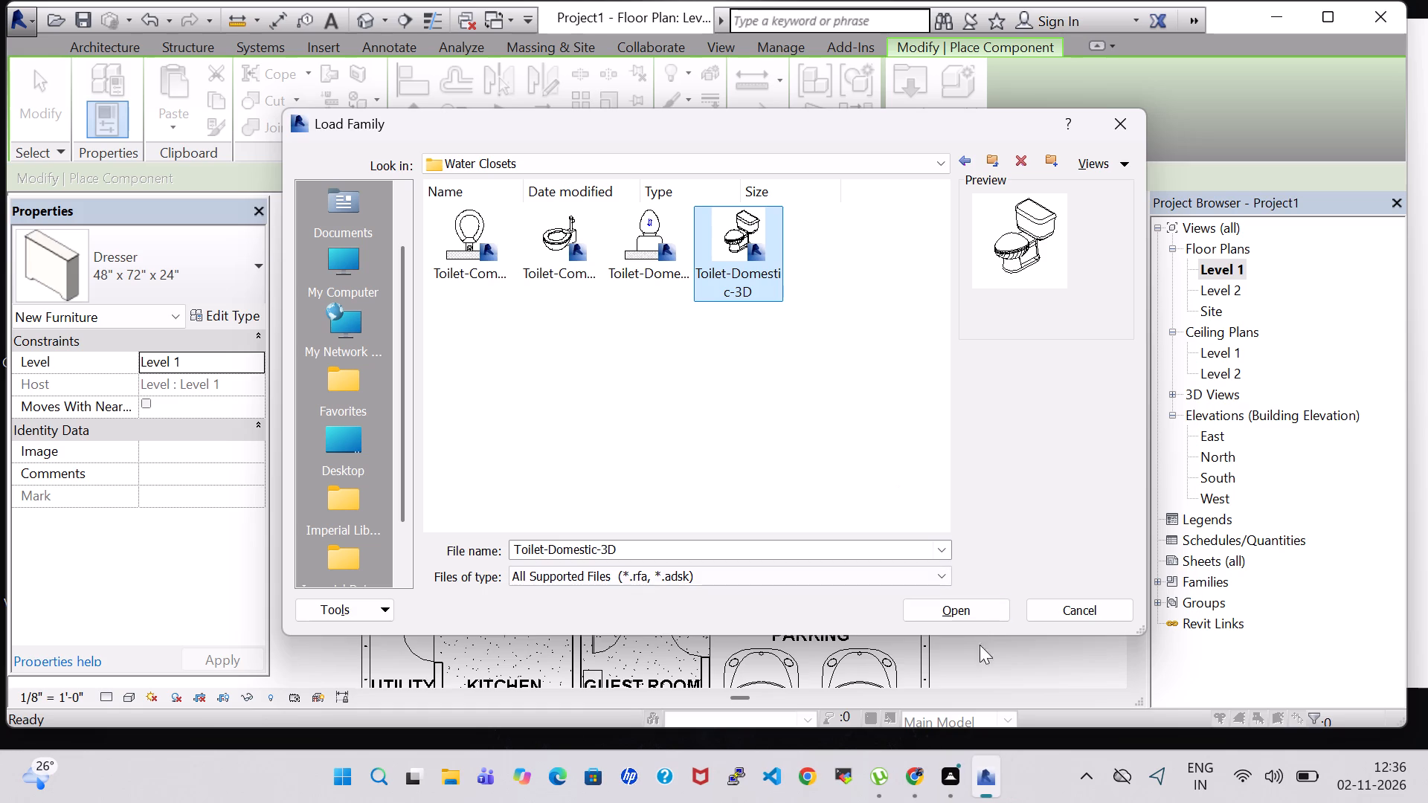
click(980, 614)
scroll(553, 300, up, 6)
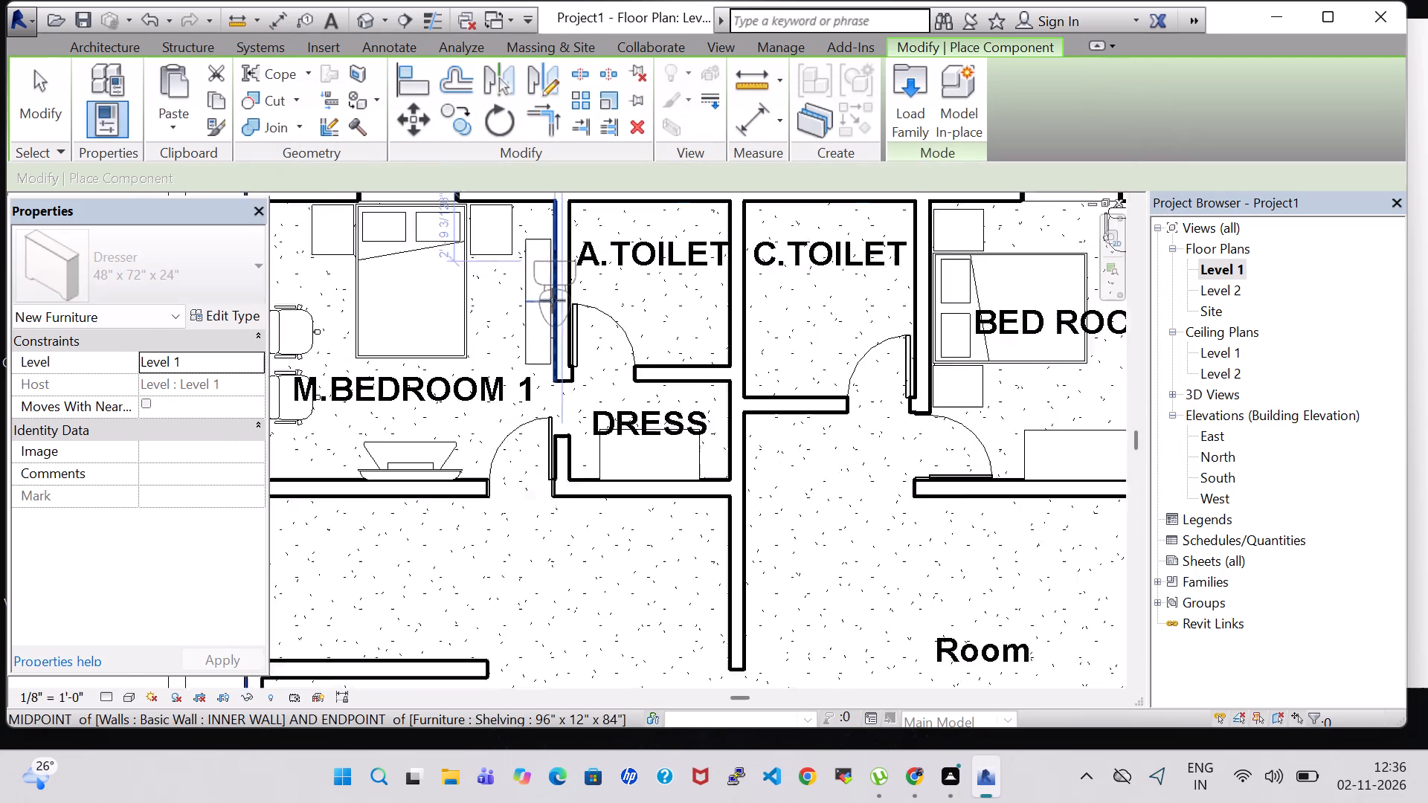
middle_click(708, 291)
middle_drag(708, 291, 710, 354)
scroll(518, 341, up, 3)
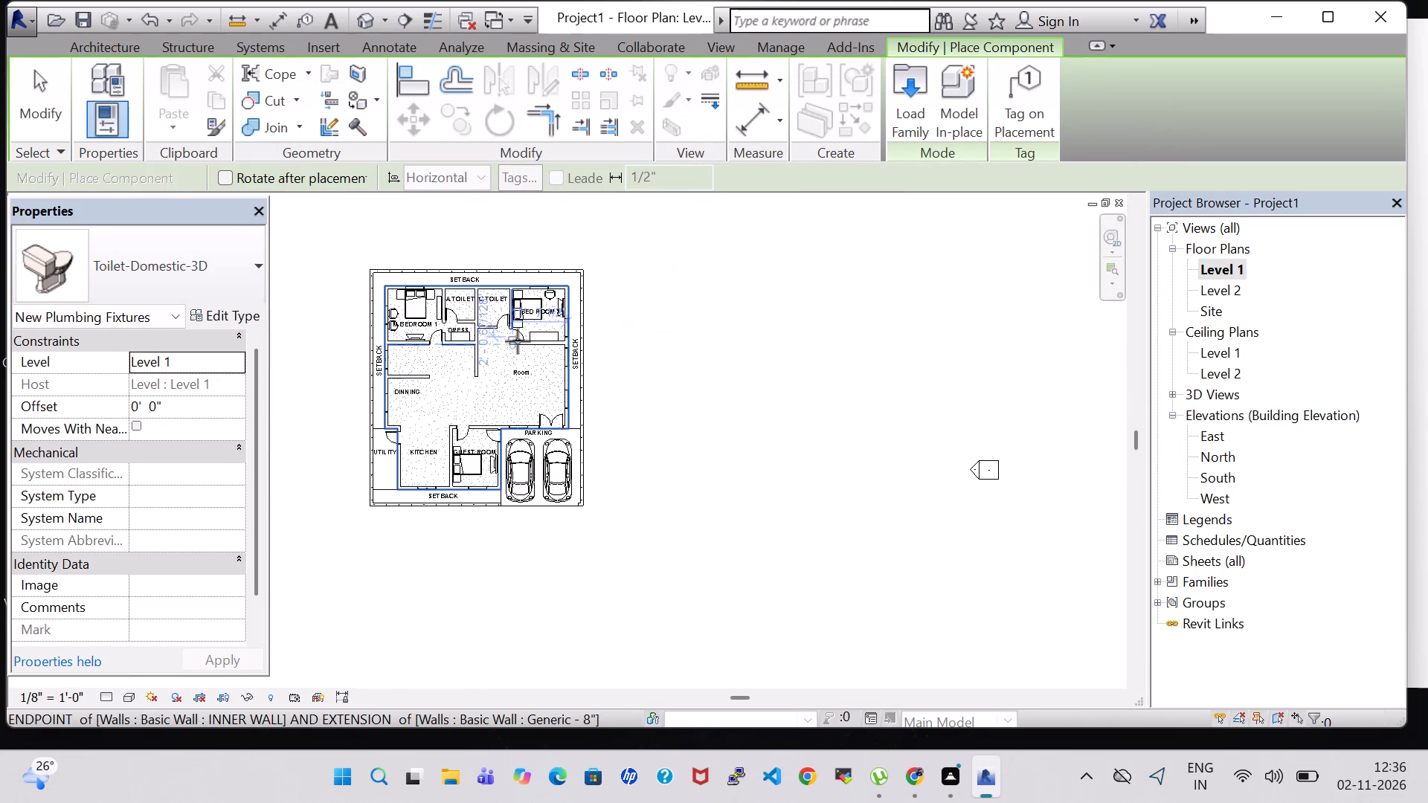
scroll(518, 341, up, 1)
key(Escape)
Place a Toilet-Domestic-3D against the north wall in A.TOILET near its west wall and another in C.TOILET near its east wall.
scroll(452, 277, up, 2)
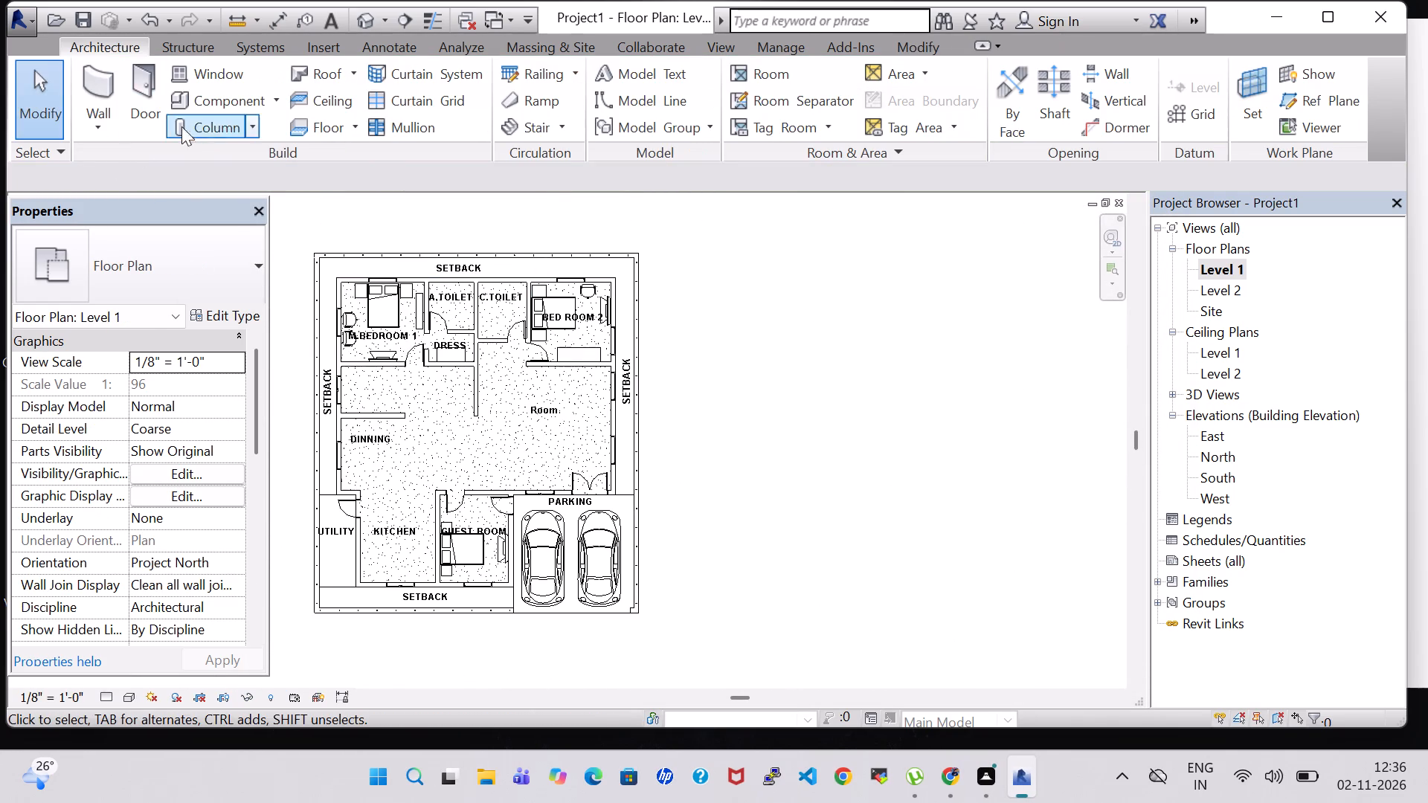
click(187, 109)
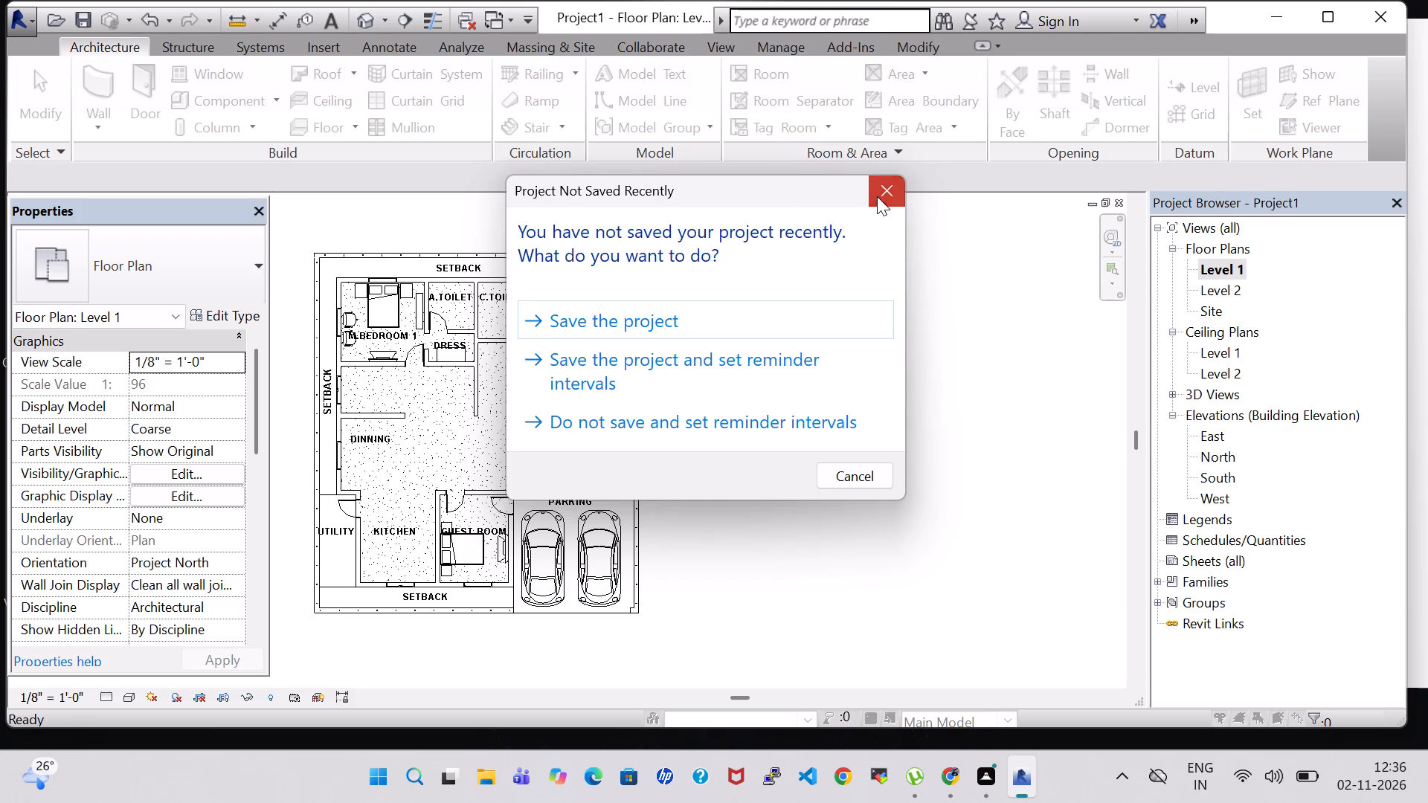
click(877, 196)
scroll(457, 295, up, 11)
middle_drag(446, 306, 543, 306)
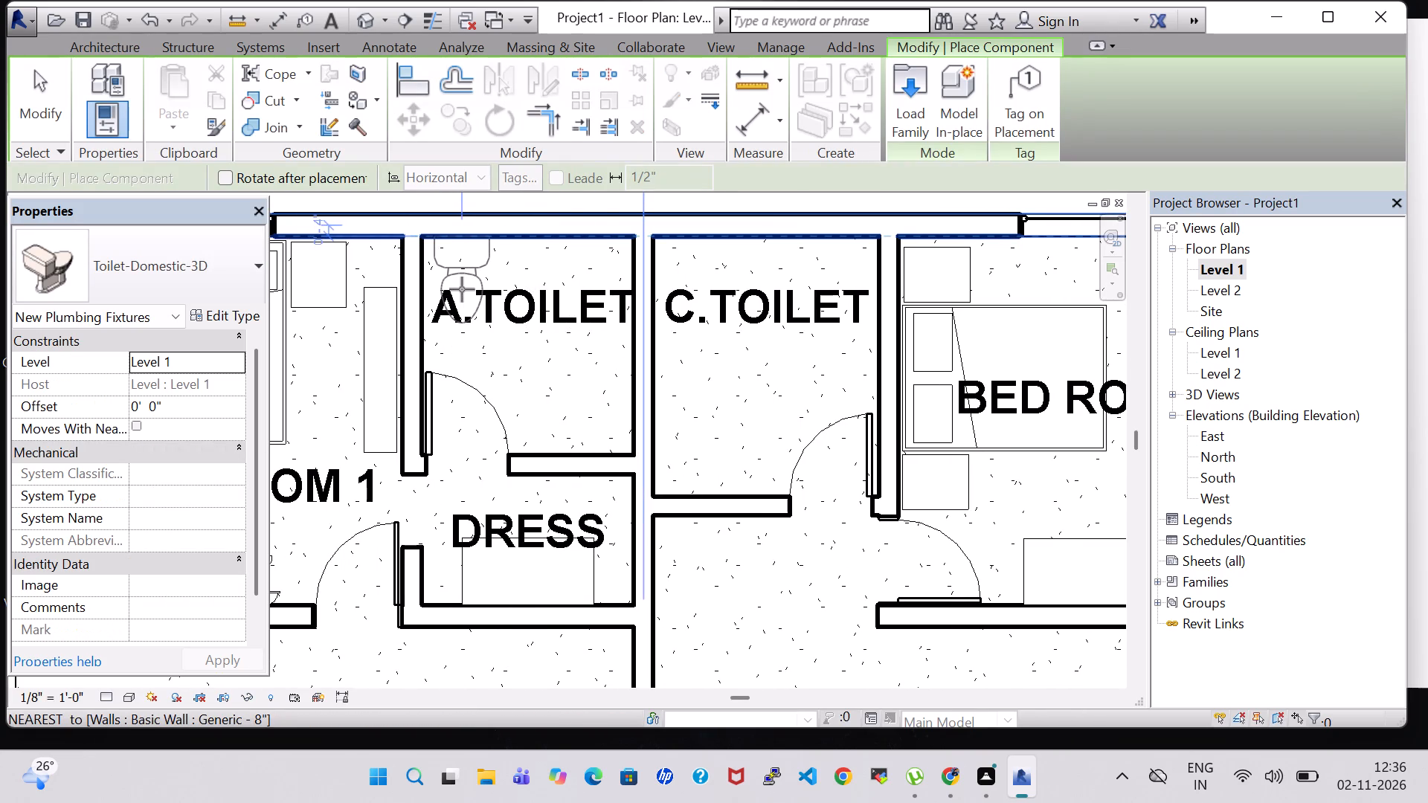
click(457, 294)
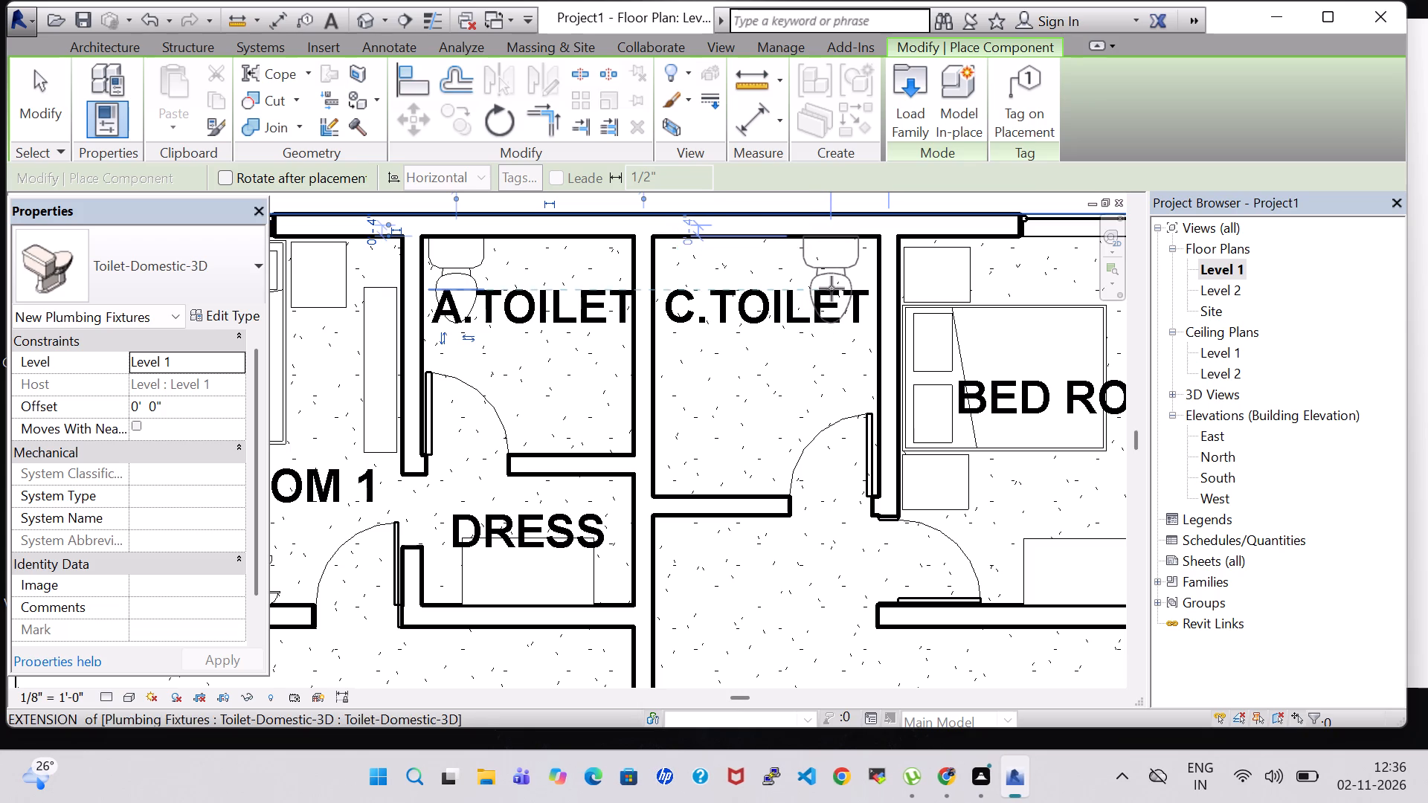
click(832, 288)
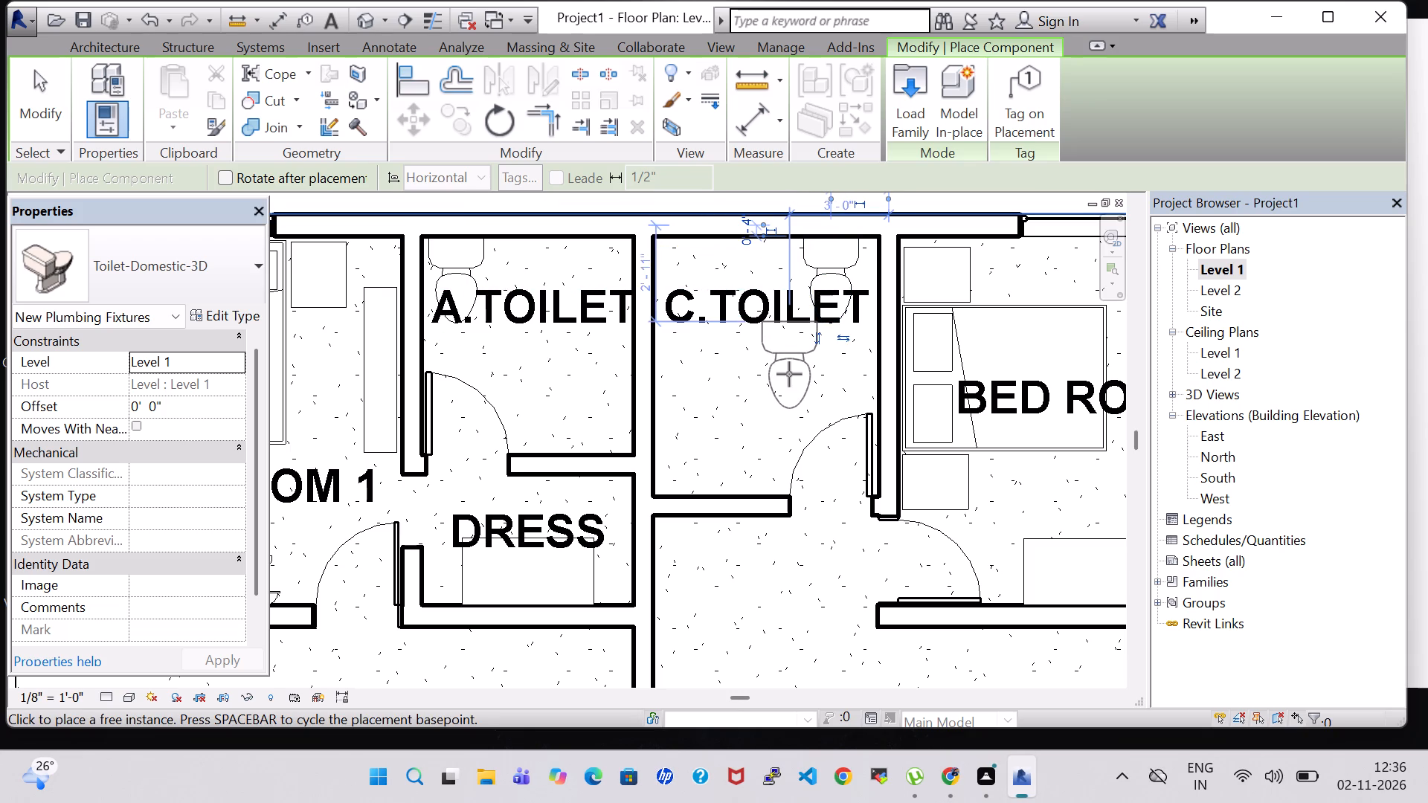
key(Escape)
key(Escape)
key(Escape)
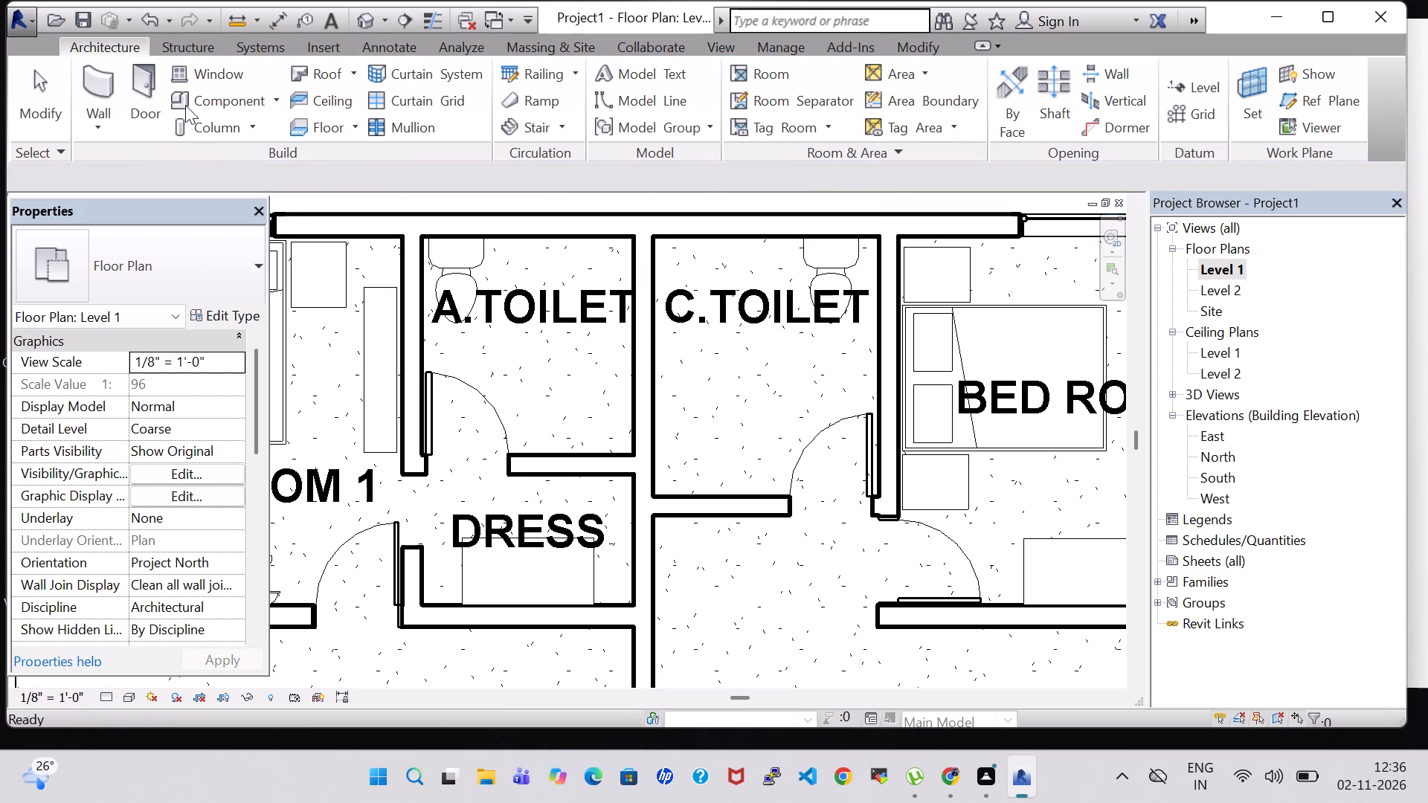
Load the Tub-Free Standing-3D family from Plumbing > Architectural > Fixtures > Bathtubs in the US Imperial library.
click(205, 99)
double_click(908, 89)
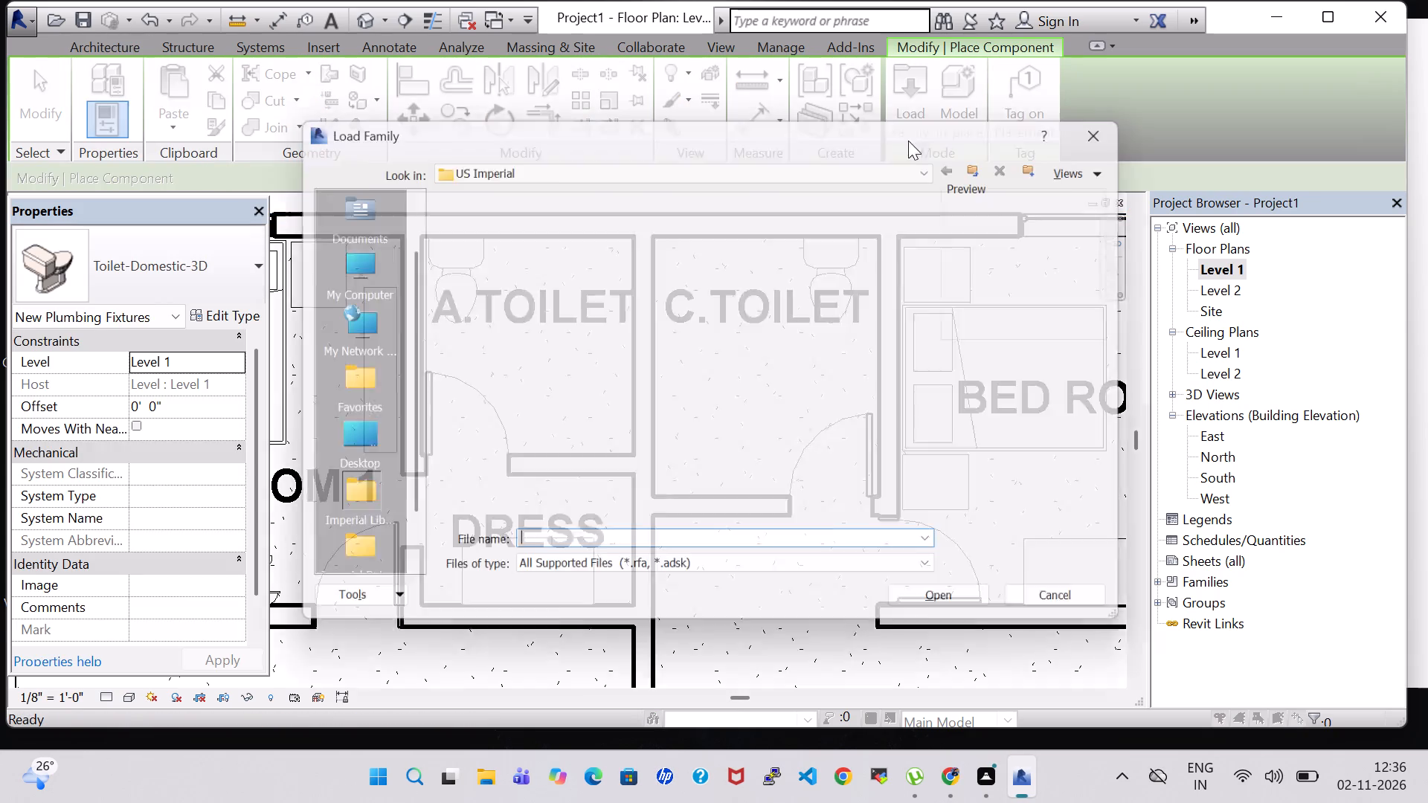
scroll(813, 353, down, 3)
scroll(813, 323, up, 1)
scroll(813, 323, down, 2)
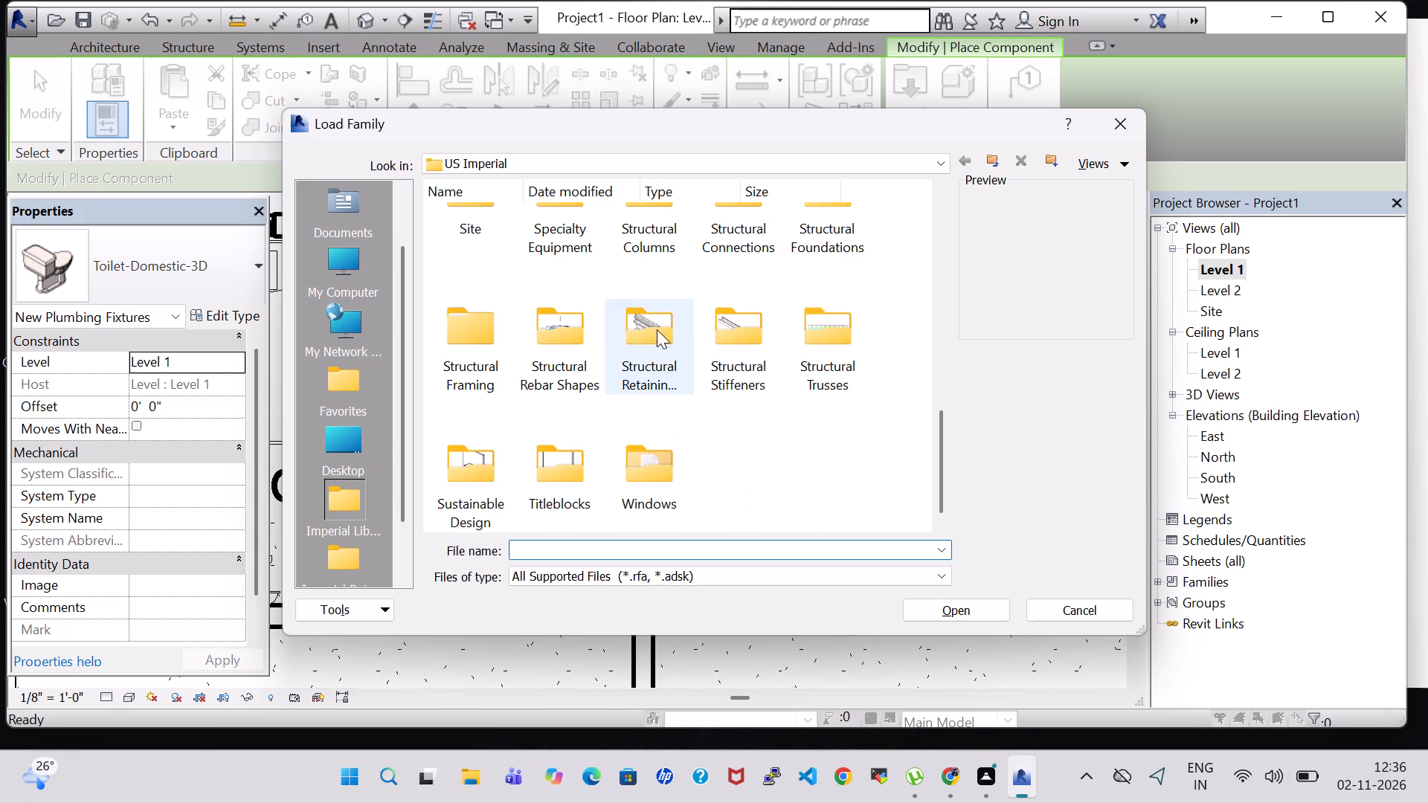
scroll(658, 294, up, 1)
double_click(657, 277)
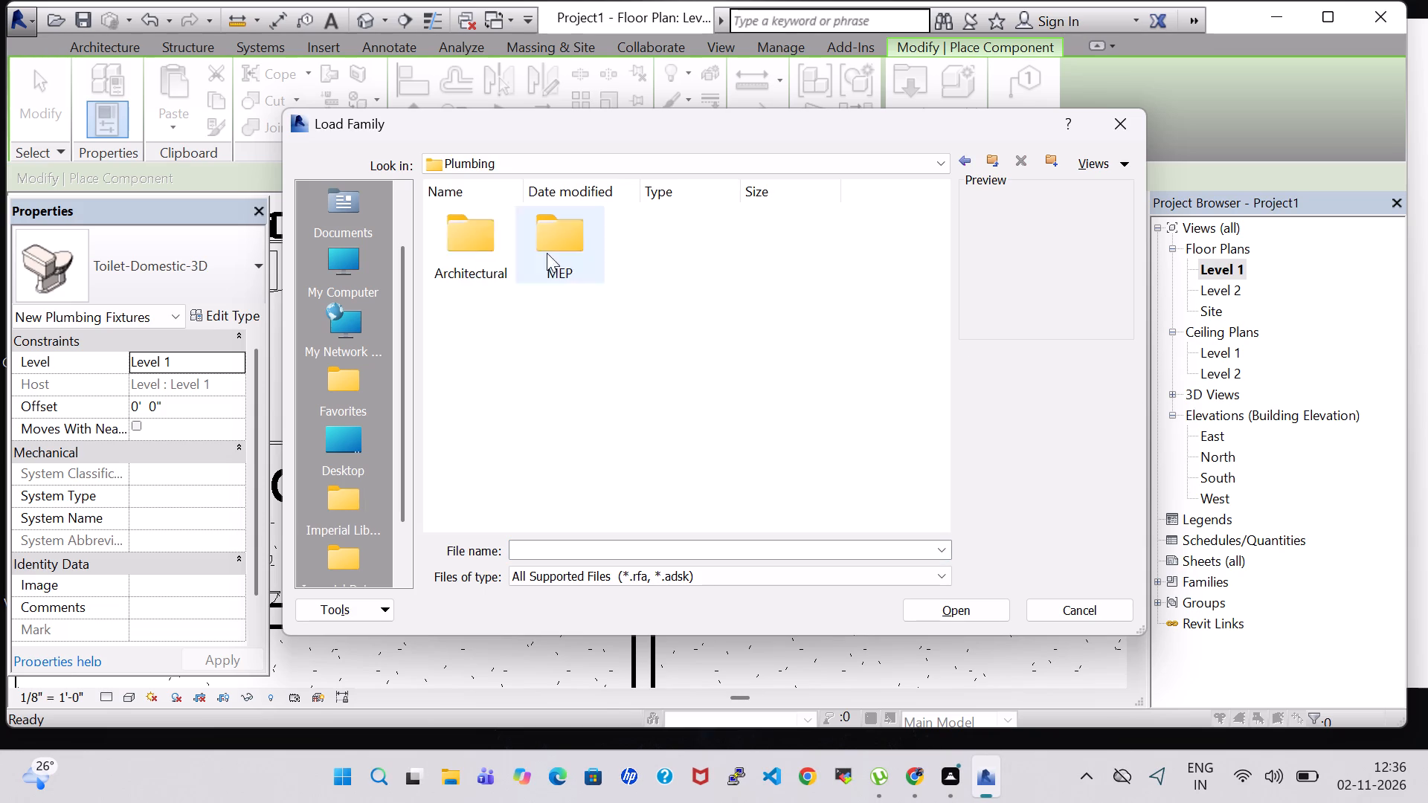
double_click(440, 242)
double_click(587, 232)
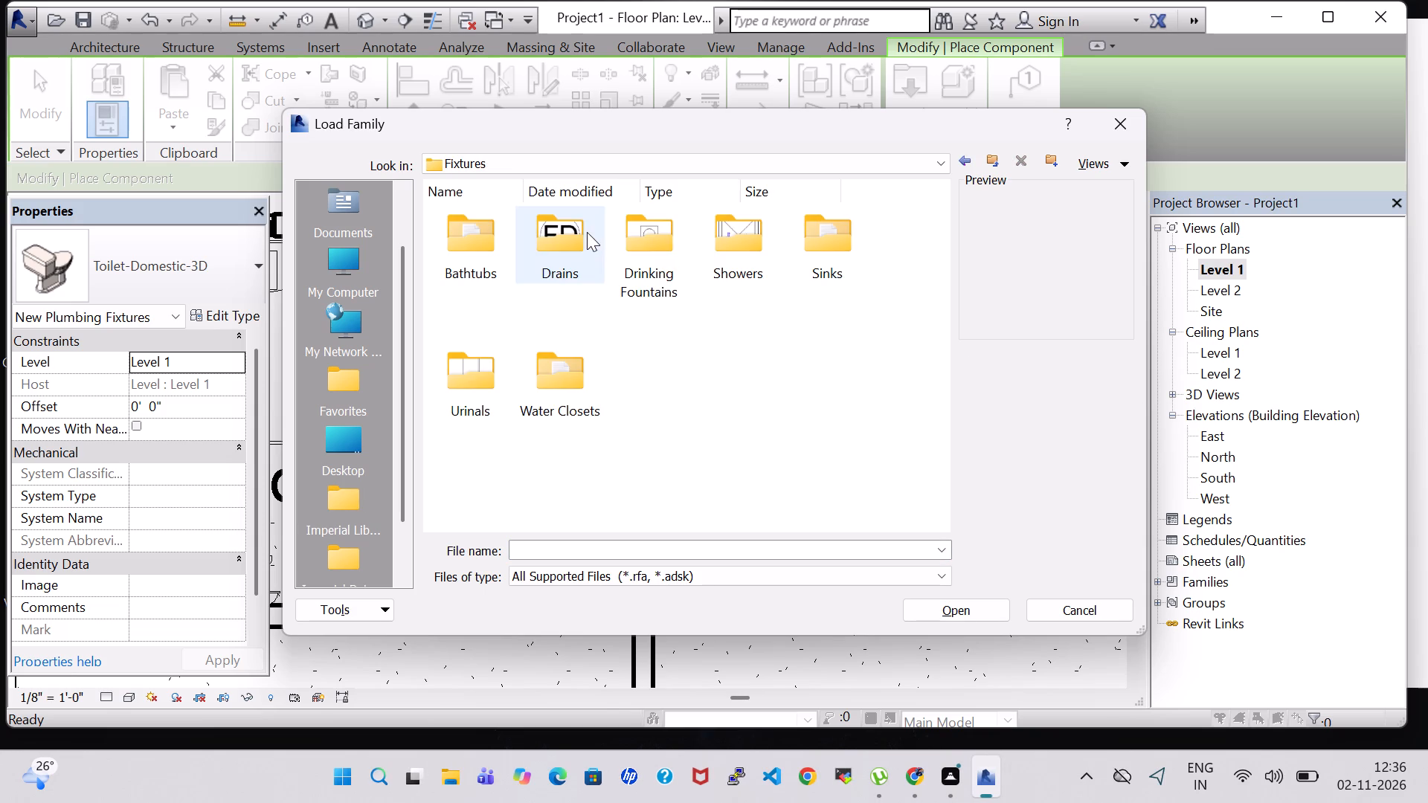
double_click(470, 261)
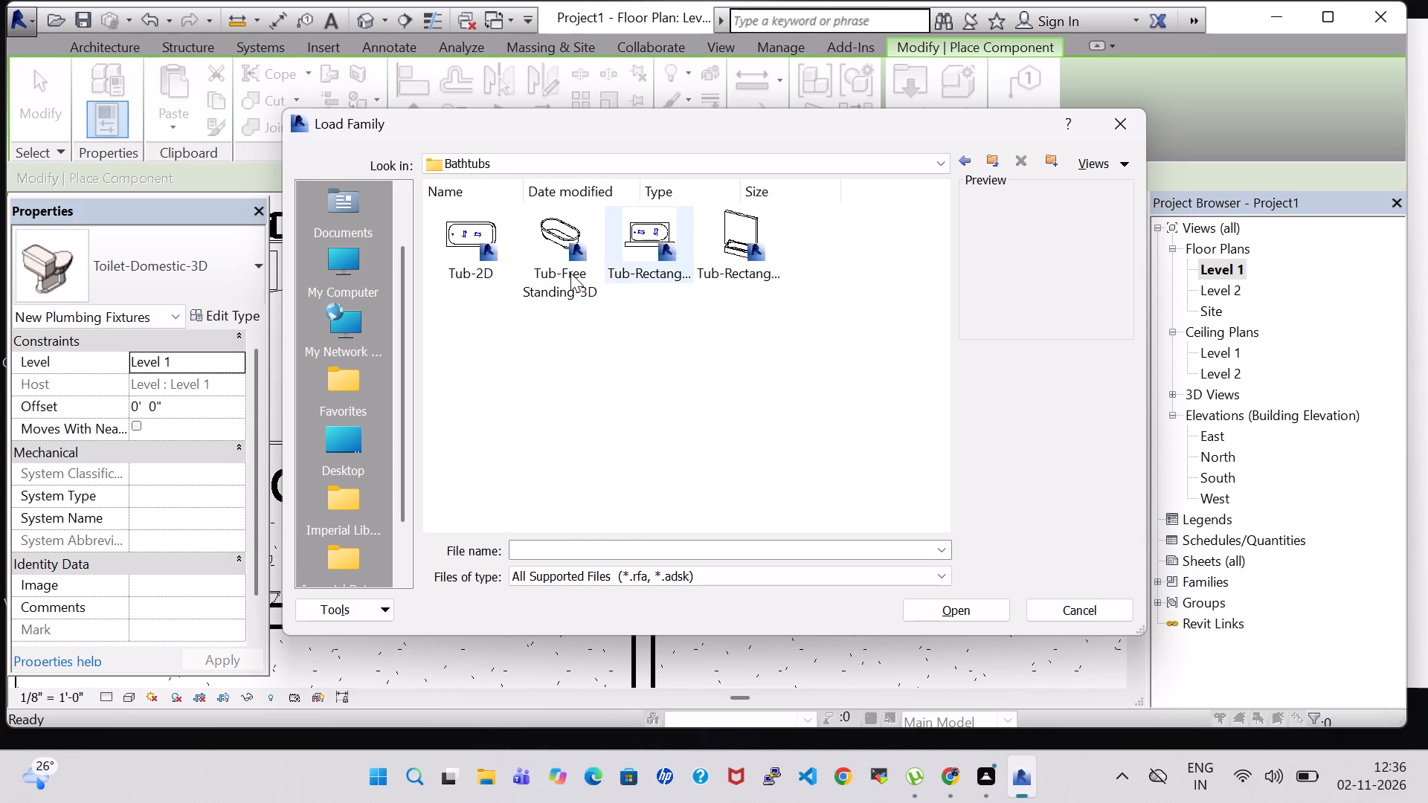
click(536, 265)
click(944, 616)
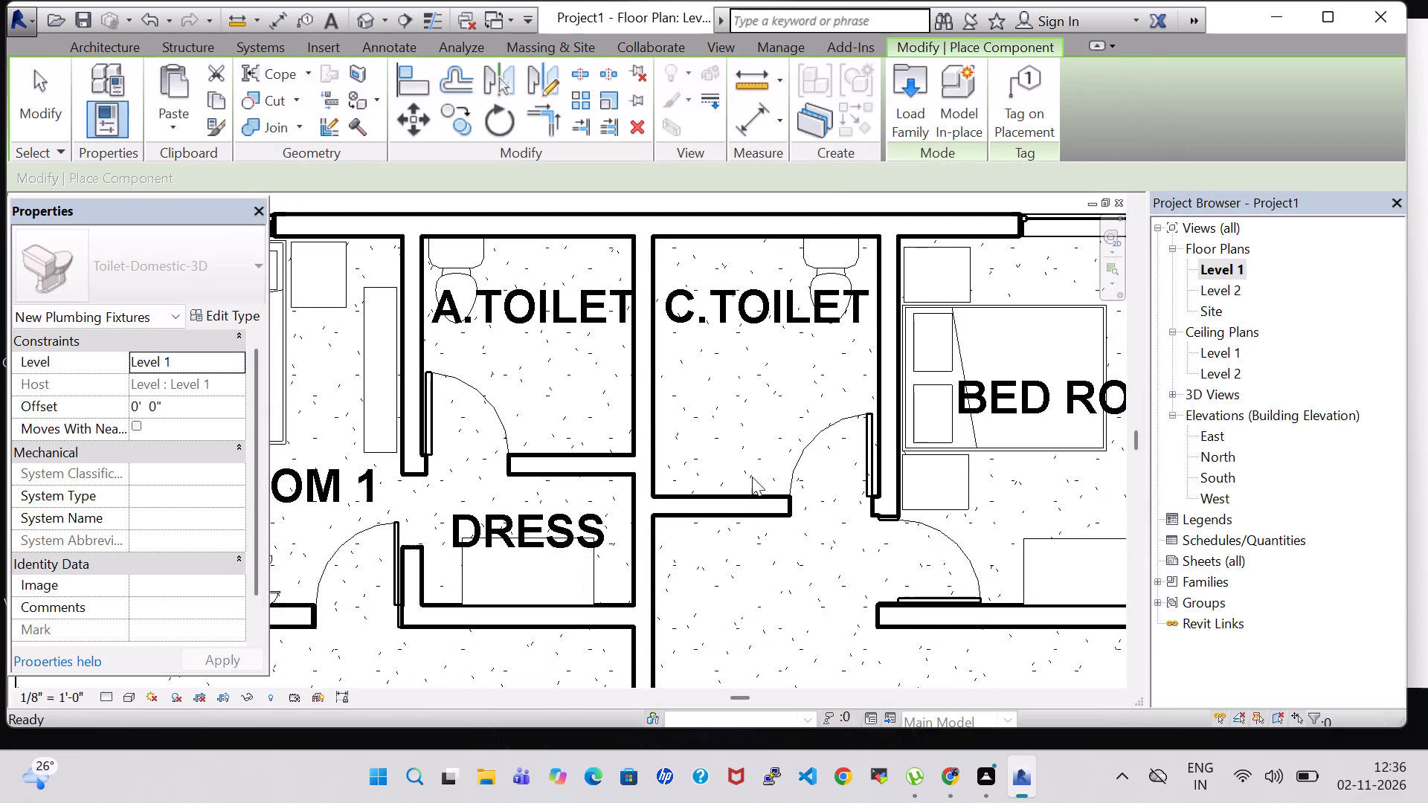
Place a 30" x 60" Tub-Free Standing-3D lengthwise along the north wall in C.TOILET and another in A.TOILET, each near the east wall.
key(space)
key(space)
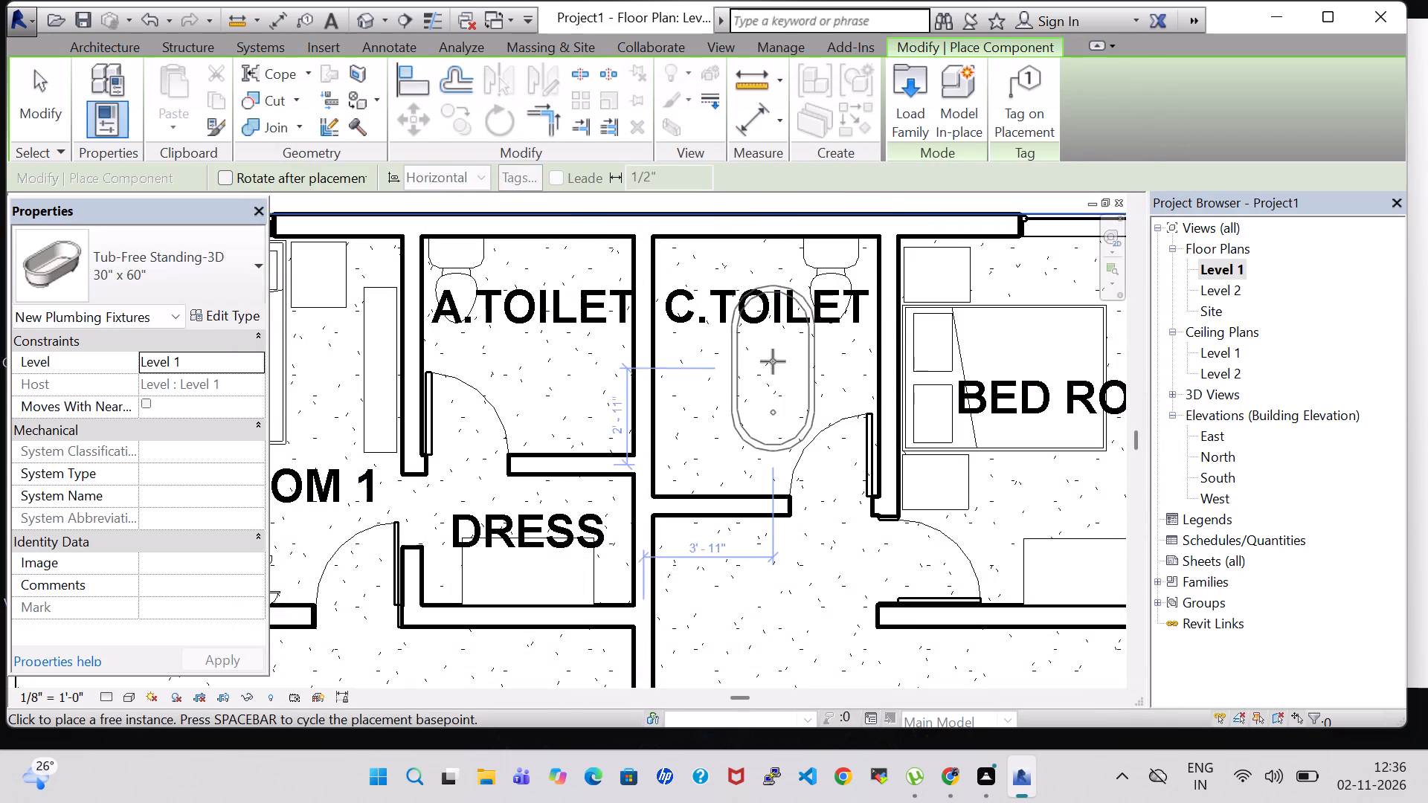
key(space)
scroll(779, 316, up, 4)
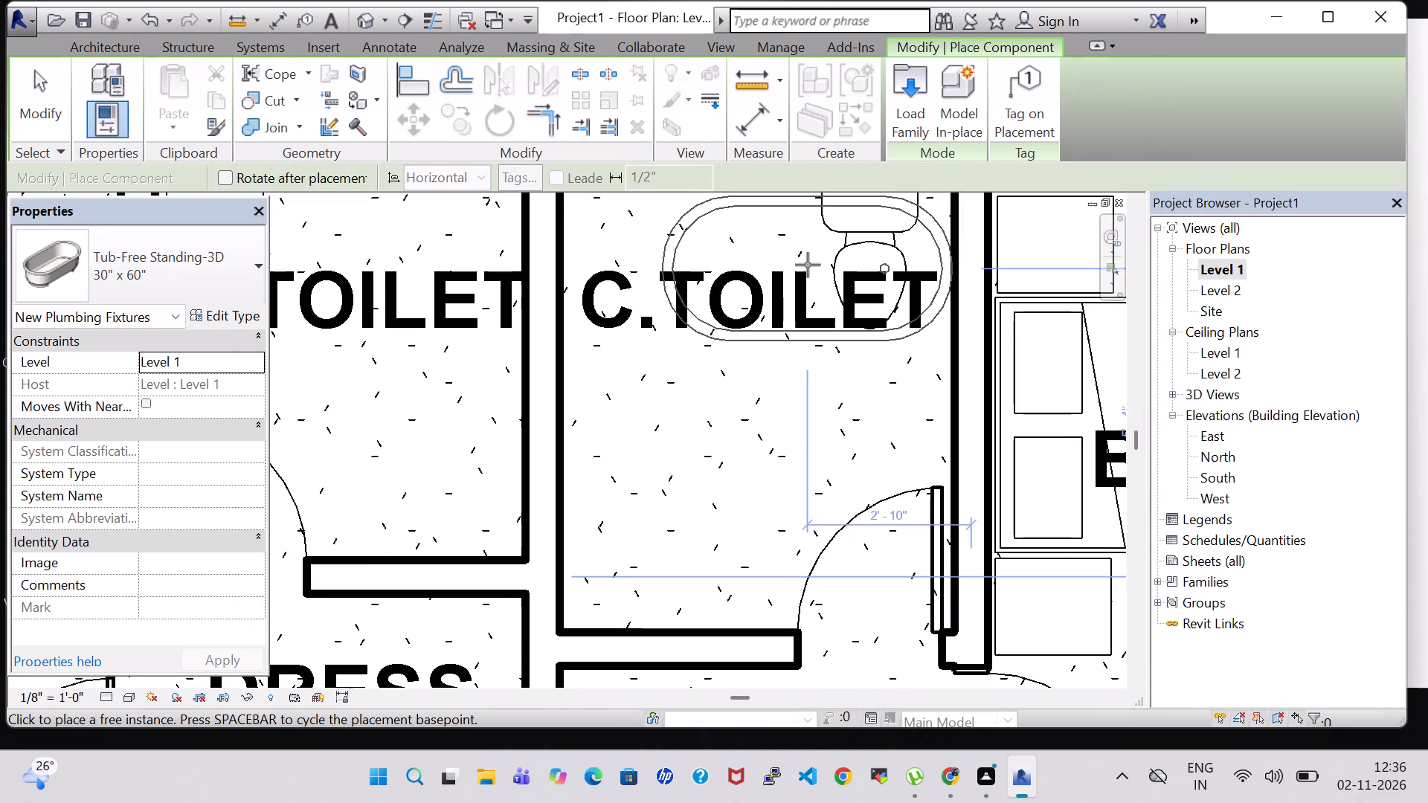
middle_drag(808, 265, 800, 329)
click(800, 329)
middle_drag(518, 352, 759, 355)
middle_click(759, 355)
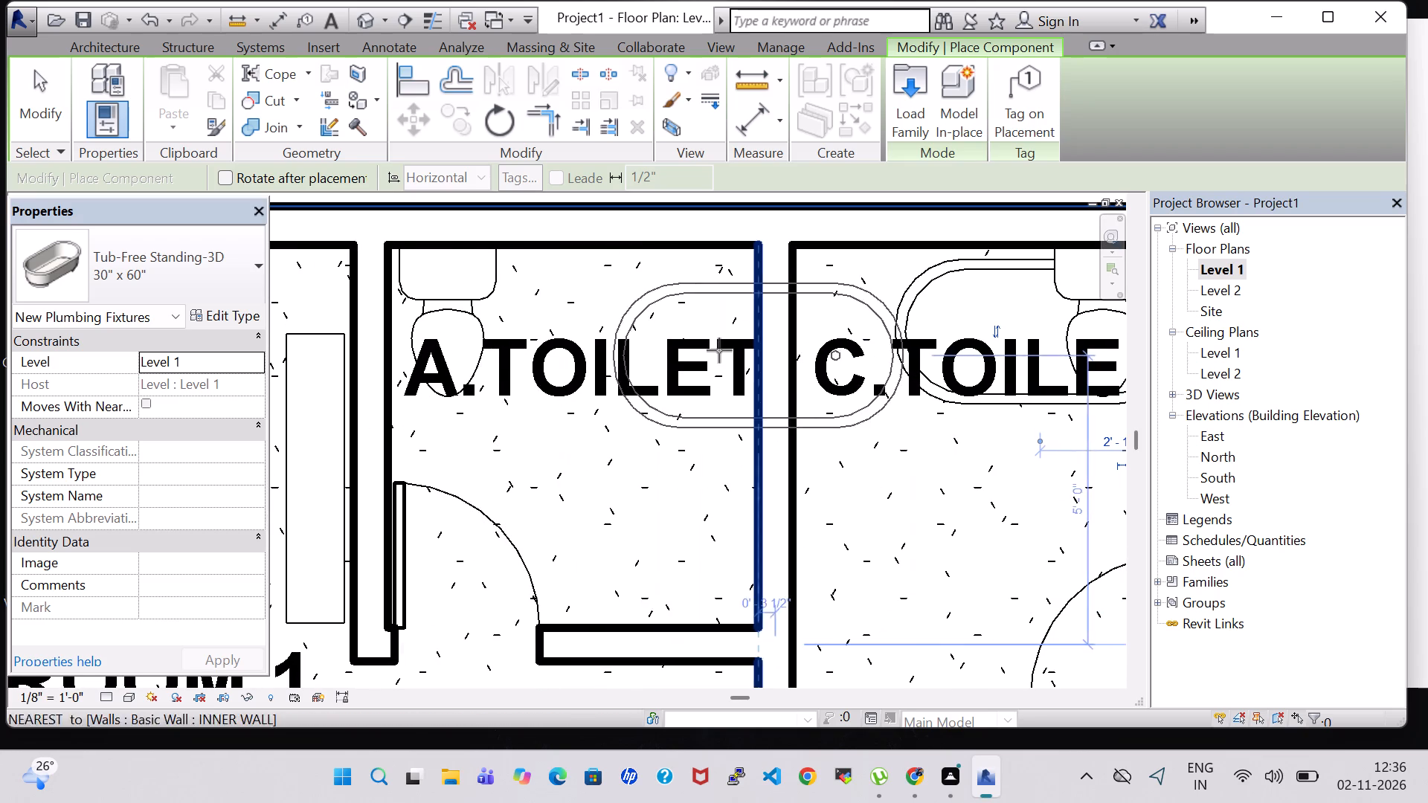
click(613, 331)
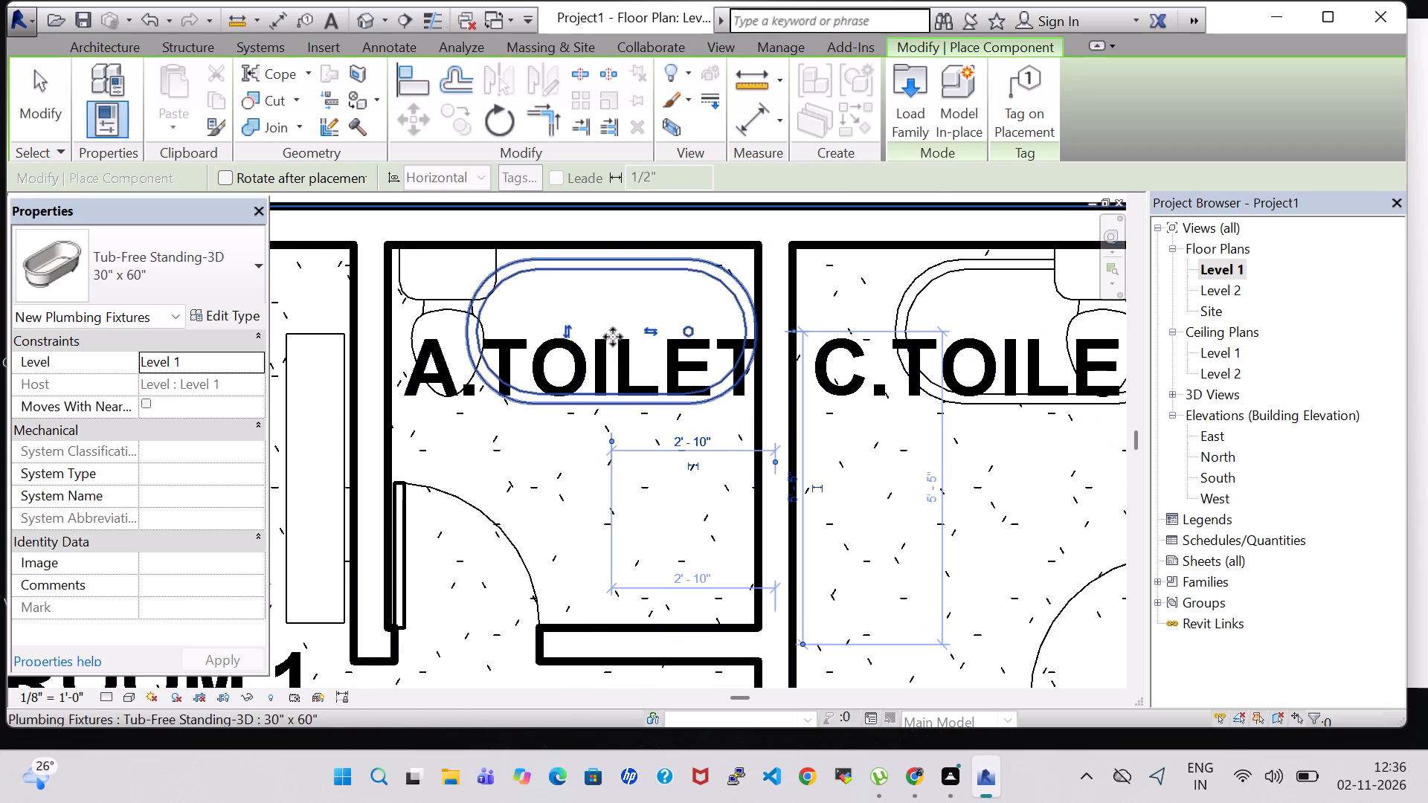
key(Escape)
key(Escape)
key(Escape)
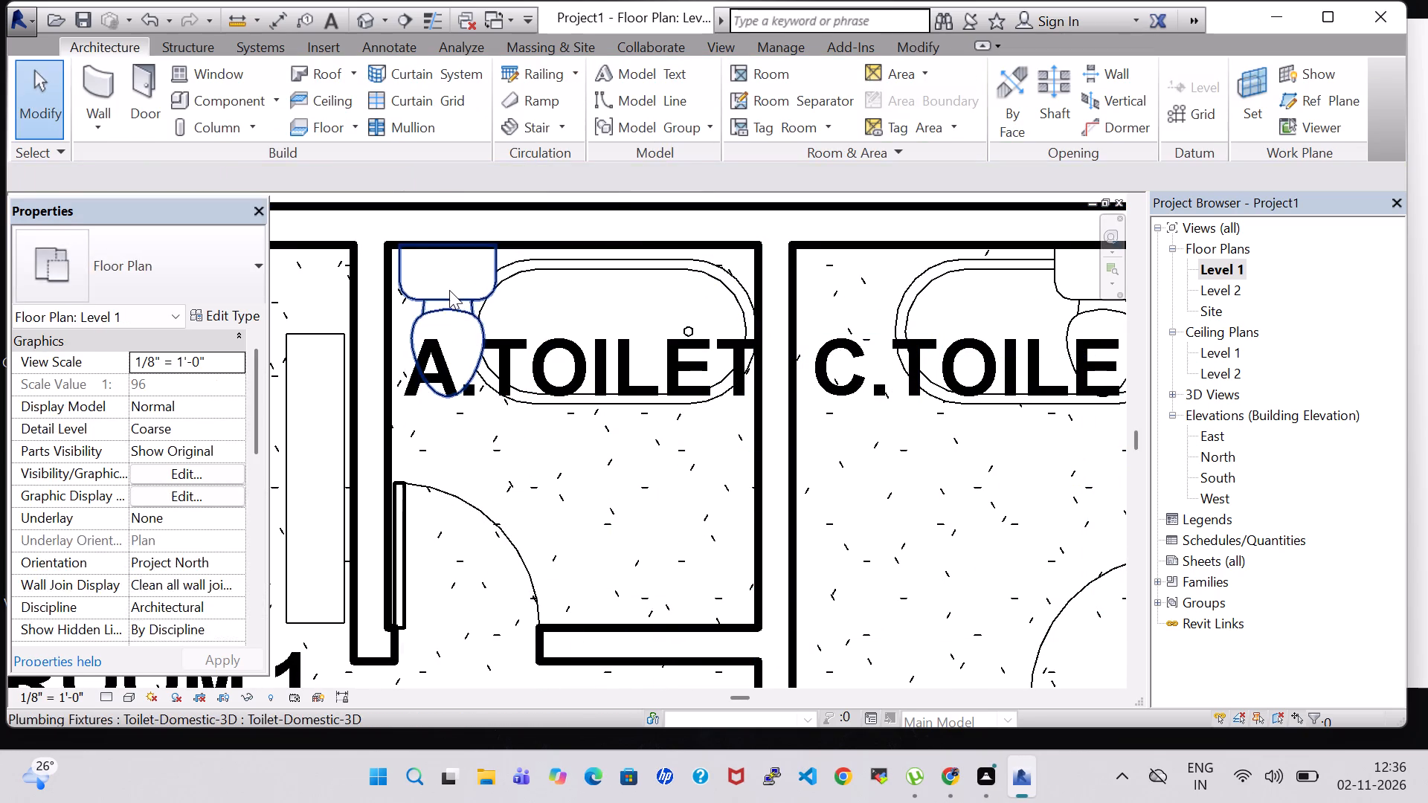
Delete the two toilets overlapping the bathtubs at the north walls of A.TOILET and C.TOILET.
click(449, 290)
key(Delete)
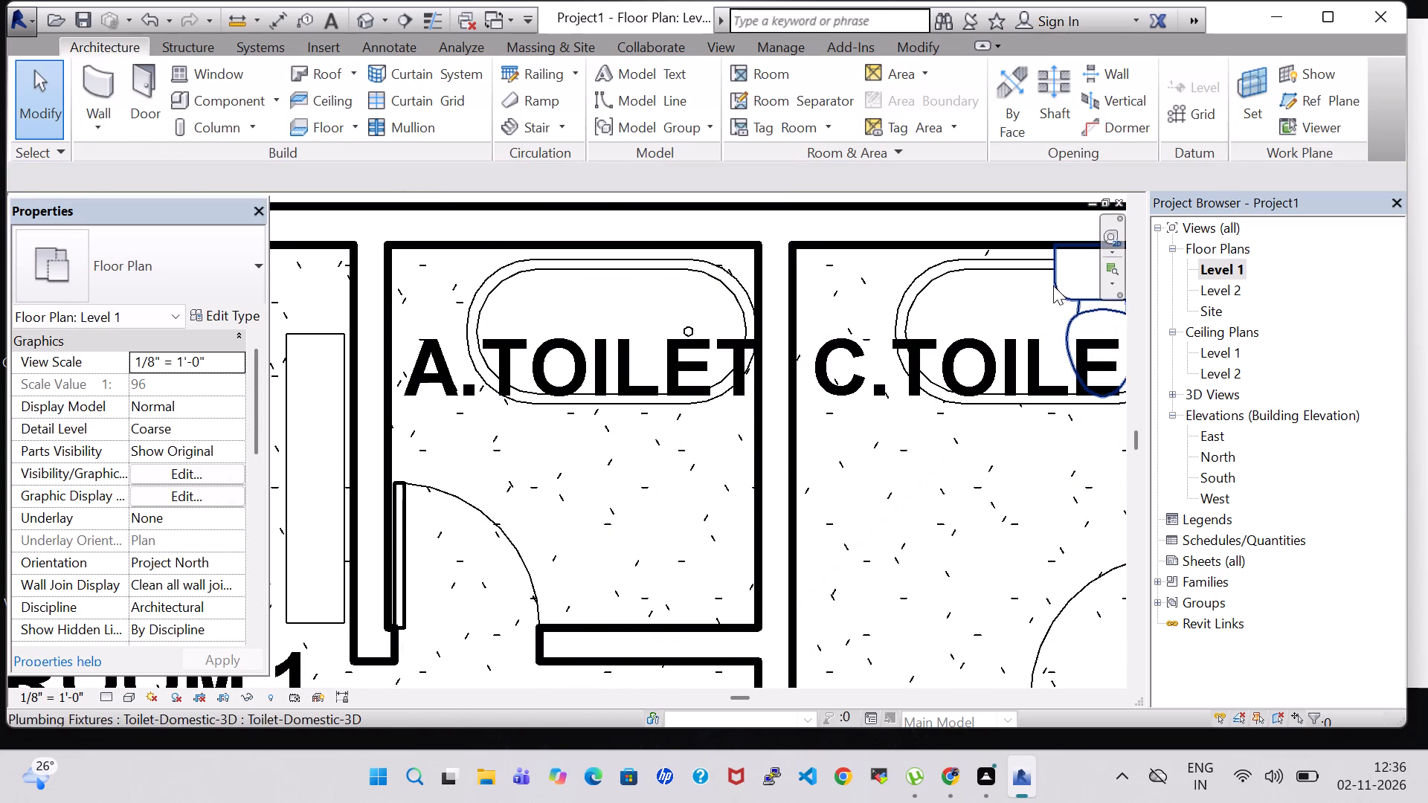
click(1064, 286)
key(Delete)
Place a Toilet-Domestic-3D with its tank against the east wall, just south of the bathtub, in both A.TOILET and C.TOILET.
double_click(257, 97)
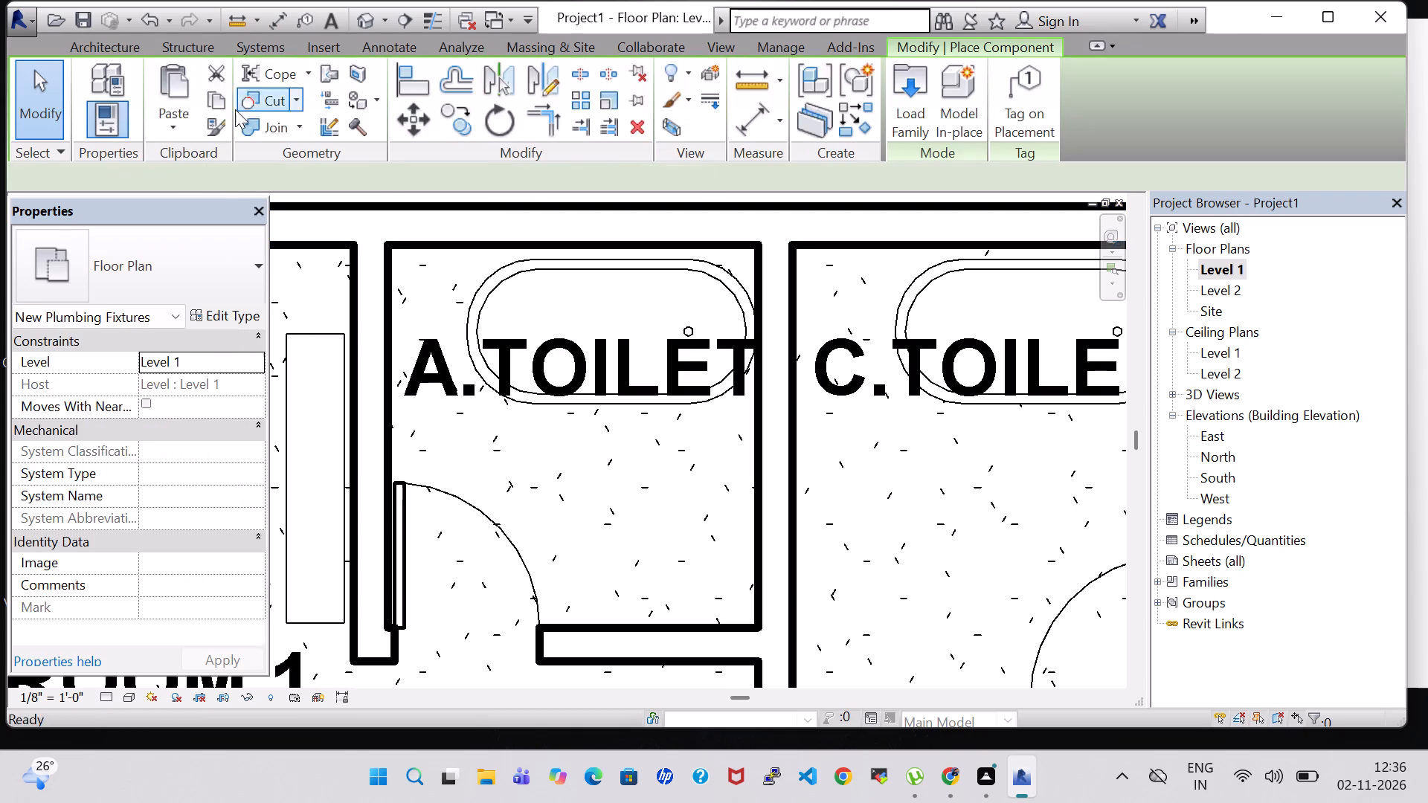
click(237, 233)
click(149, 515)
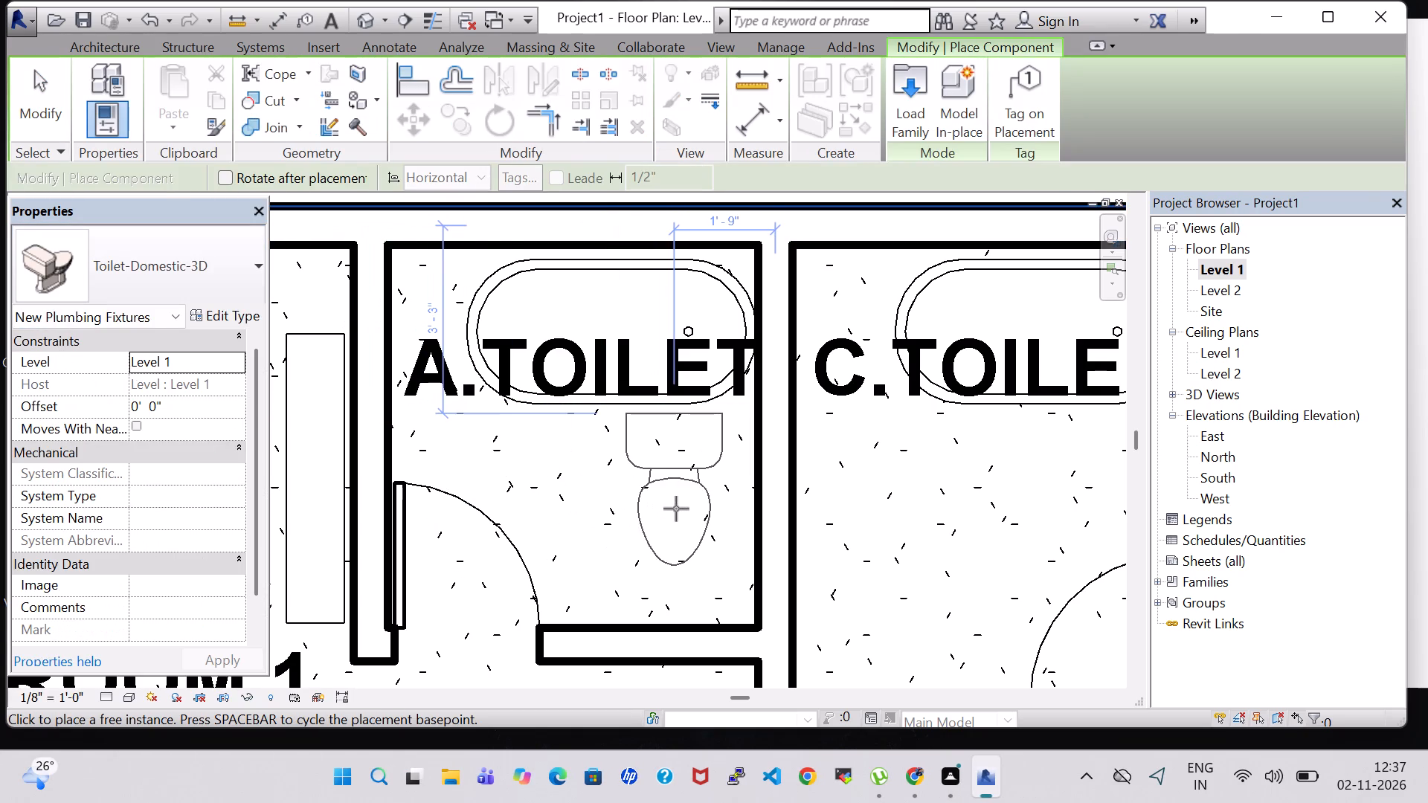
key(space)
key(space)
key(space)
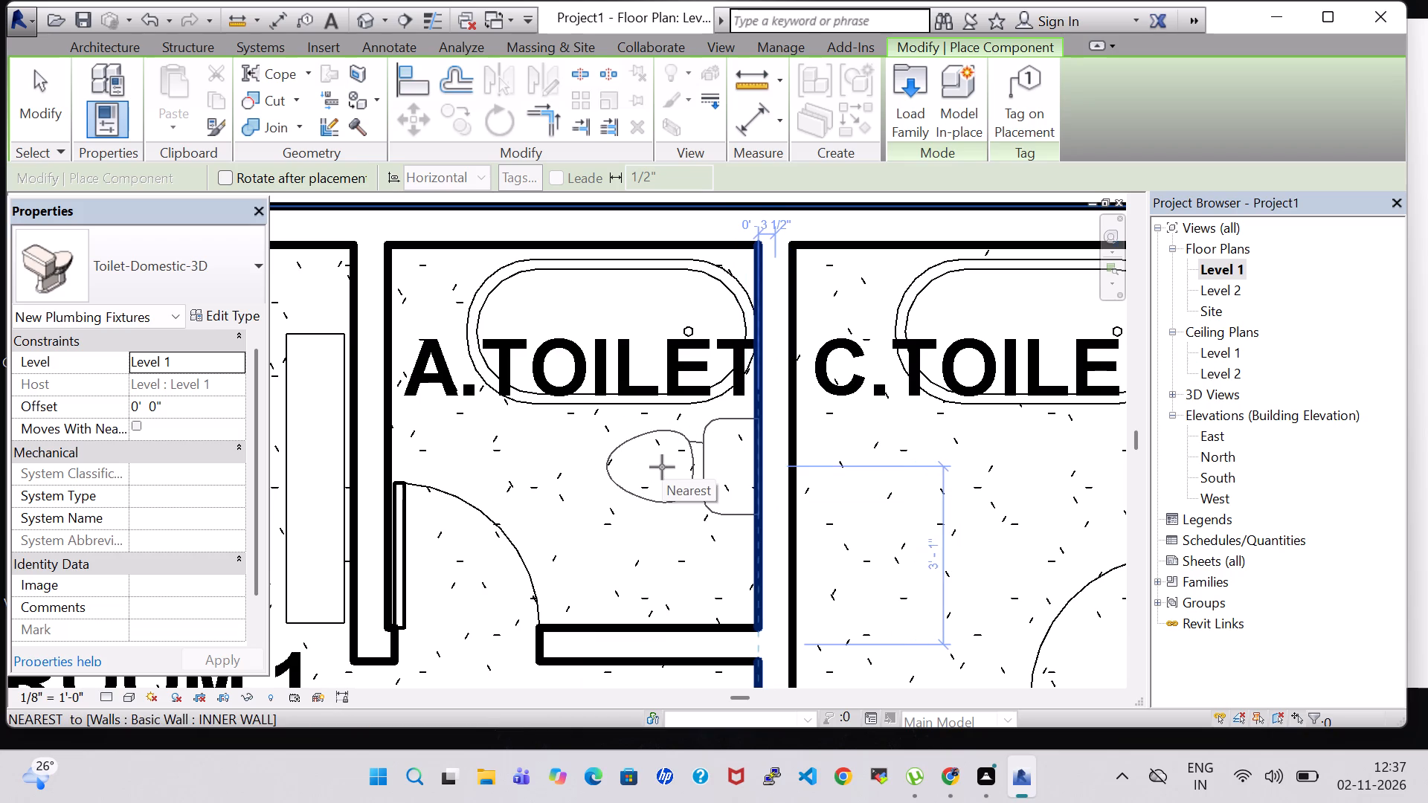
click(662, 467)
middle_drag(908, 491, 788, 511)
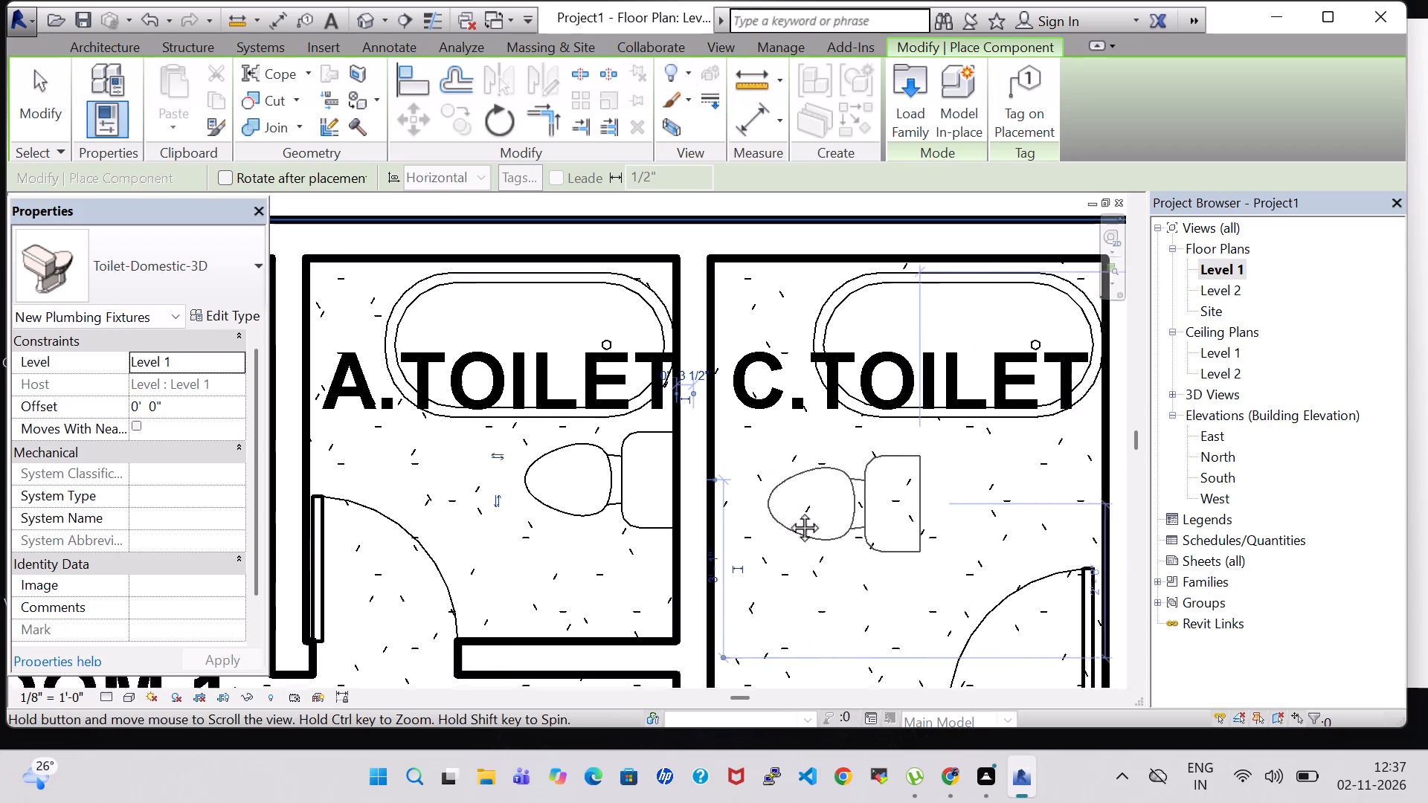
middle_drag(788, 511, 614, 529)
click(795, 491)
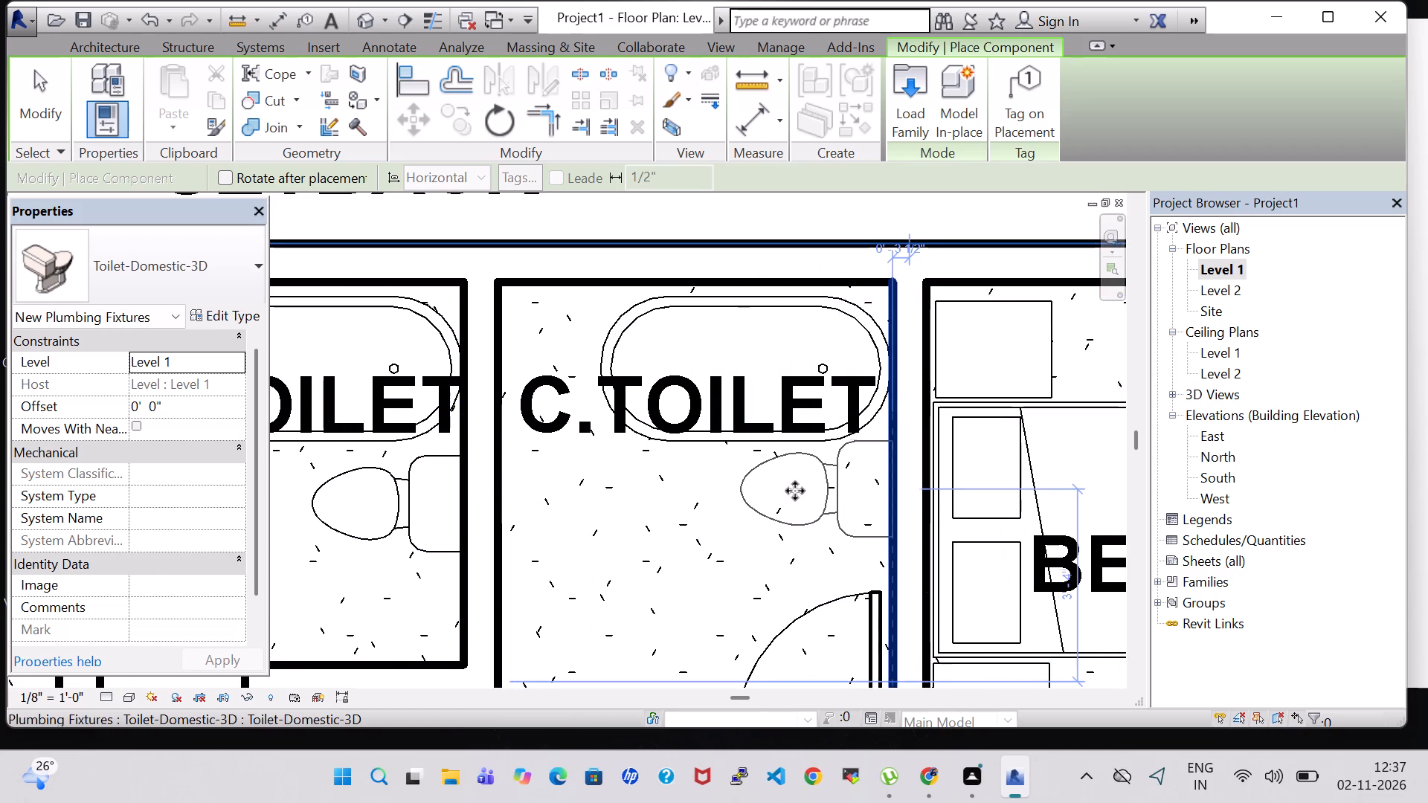
scroll(664, 519, down, 4)
key(Escape)
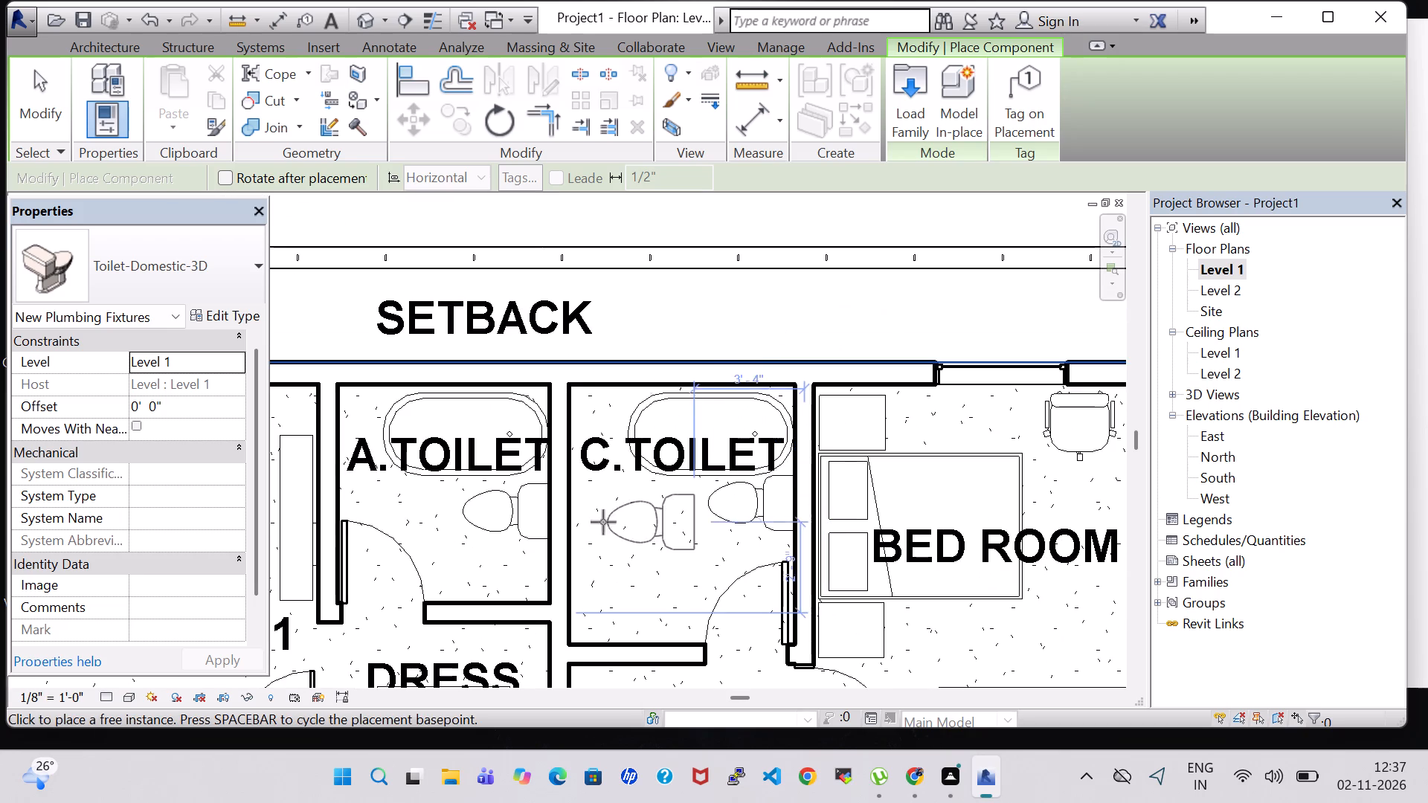
key(Escape)
key(Escape)
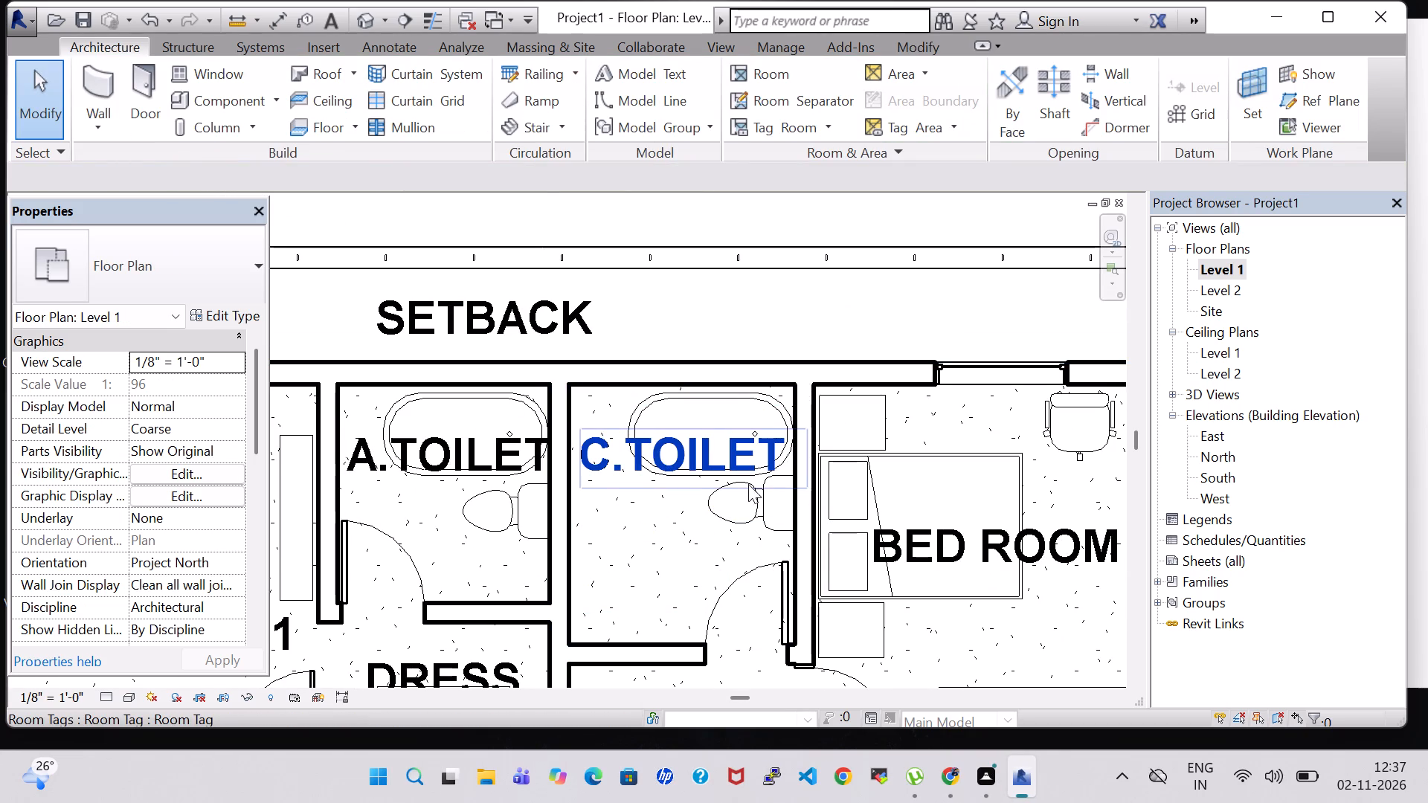
Nudge the C.TOILET toilet slightly south along the east wall, away from the bathtub.
click(753, 503)
key(Down)
key(Down)
key(Down)
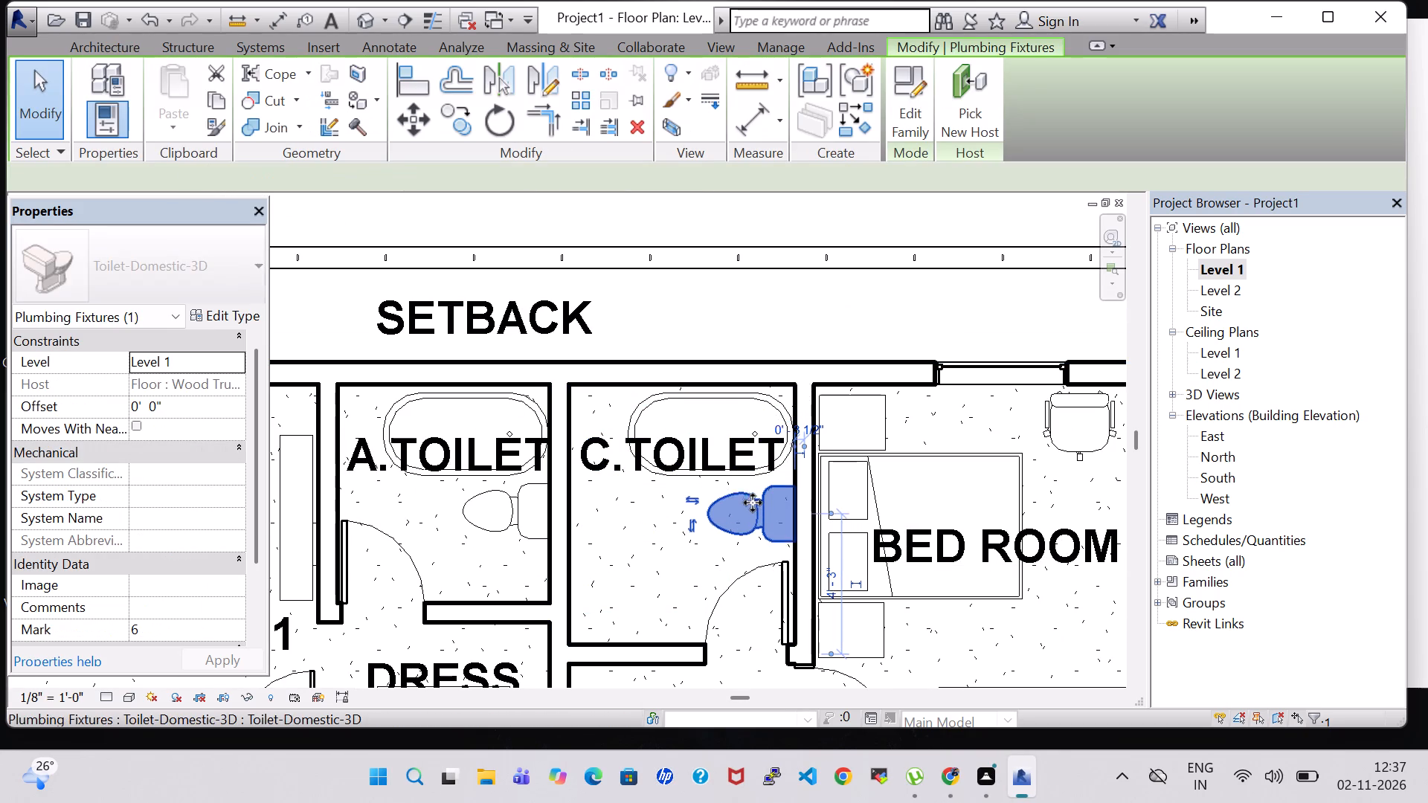
click(646, 319)
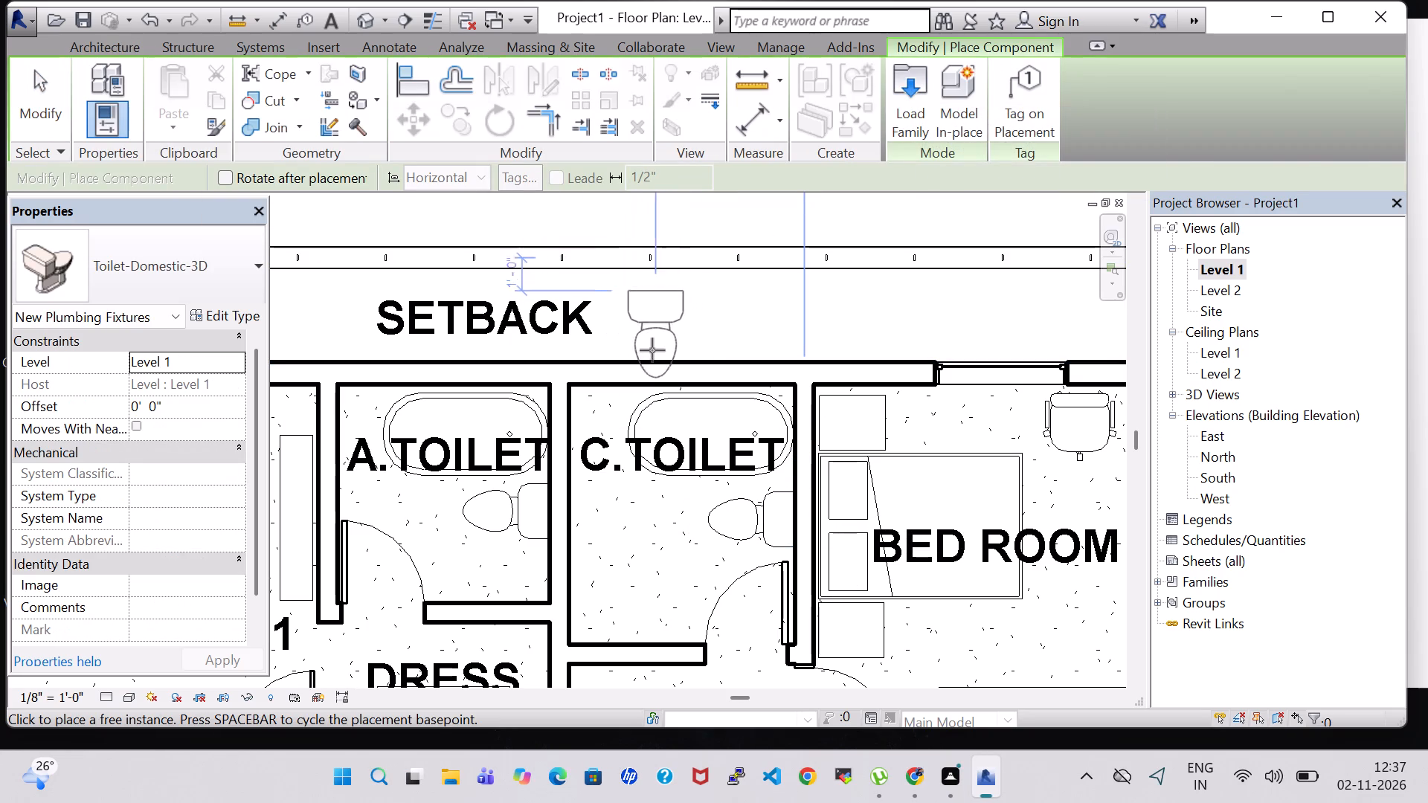
key(Escape)
key(Escape)
key(Escape)
key(Escape)
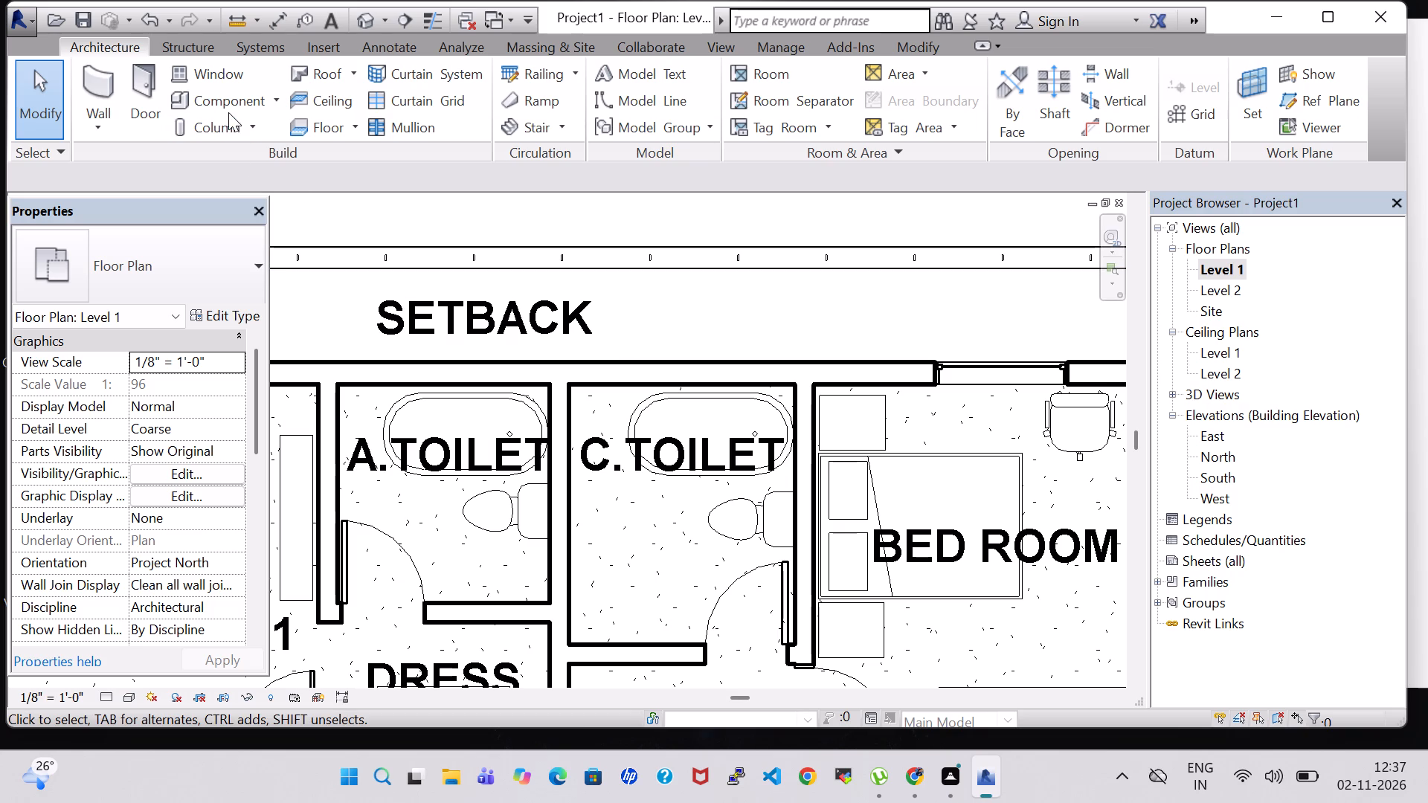
Load the Sink Vanity-Square family from Plumbing > Architectural > Fixtures > Sinks in the US Imperial library.
click(228, 109)
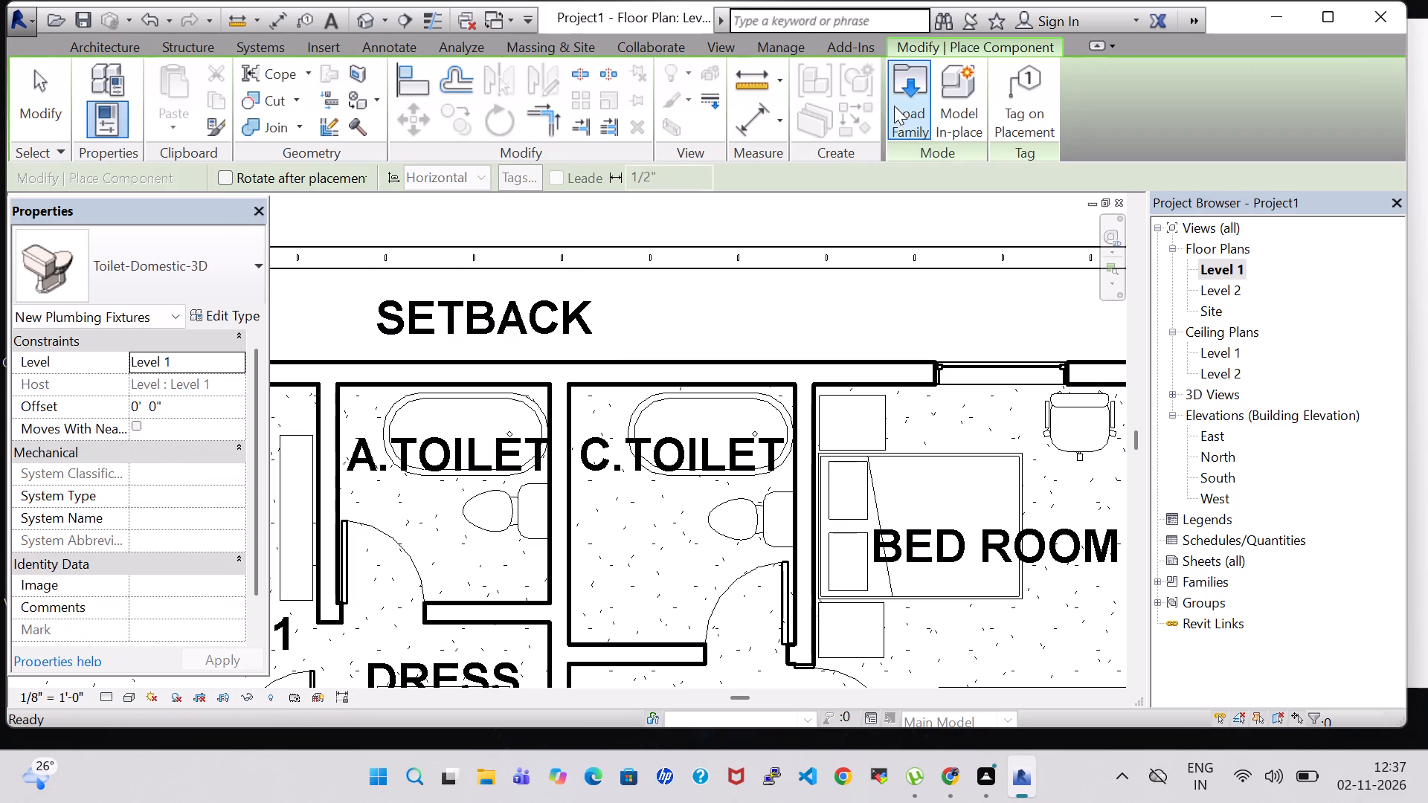
click(896, 107)
scroll(672, 264, down, 4)
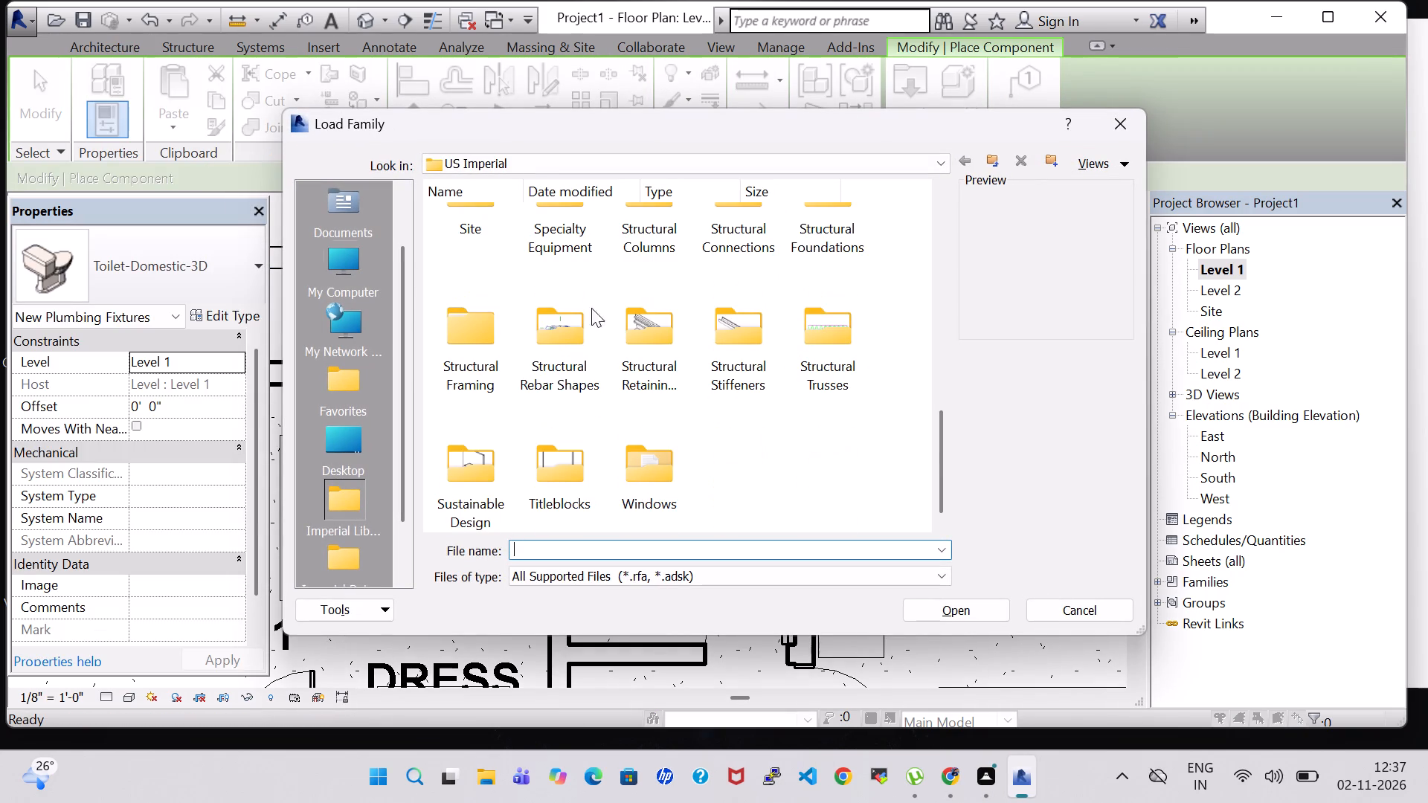
scroll(681, 329, up, 1)
double_click(669, 270)
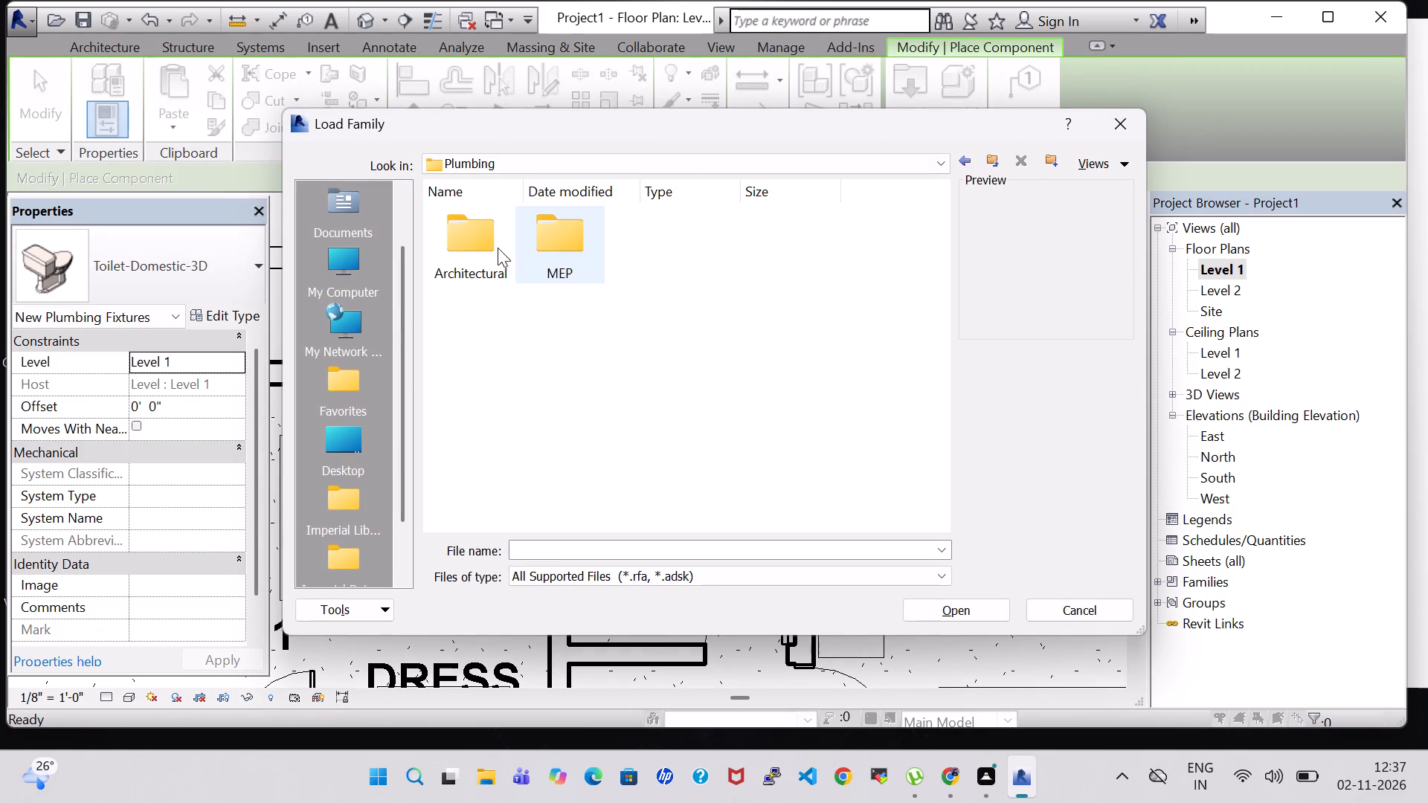
click(423, 245)
double_click(460, 245)
double_click(568, 248)
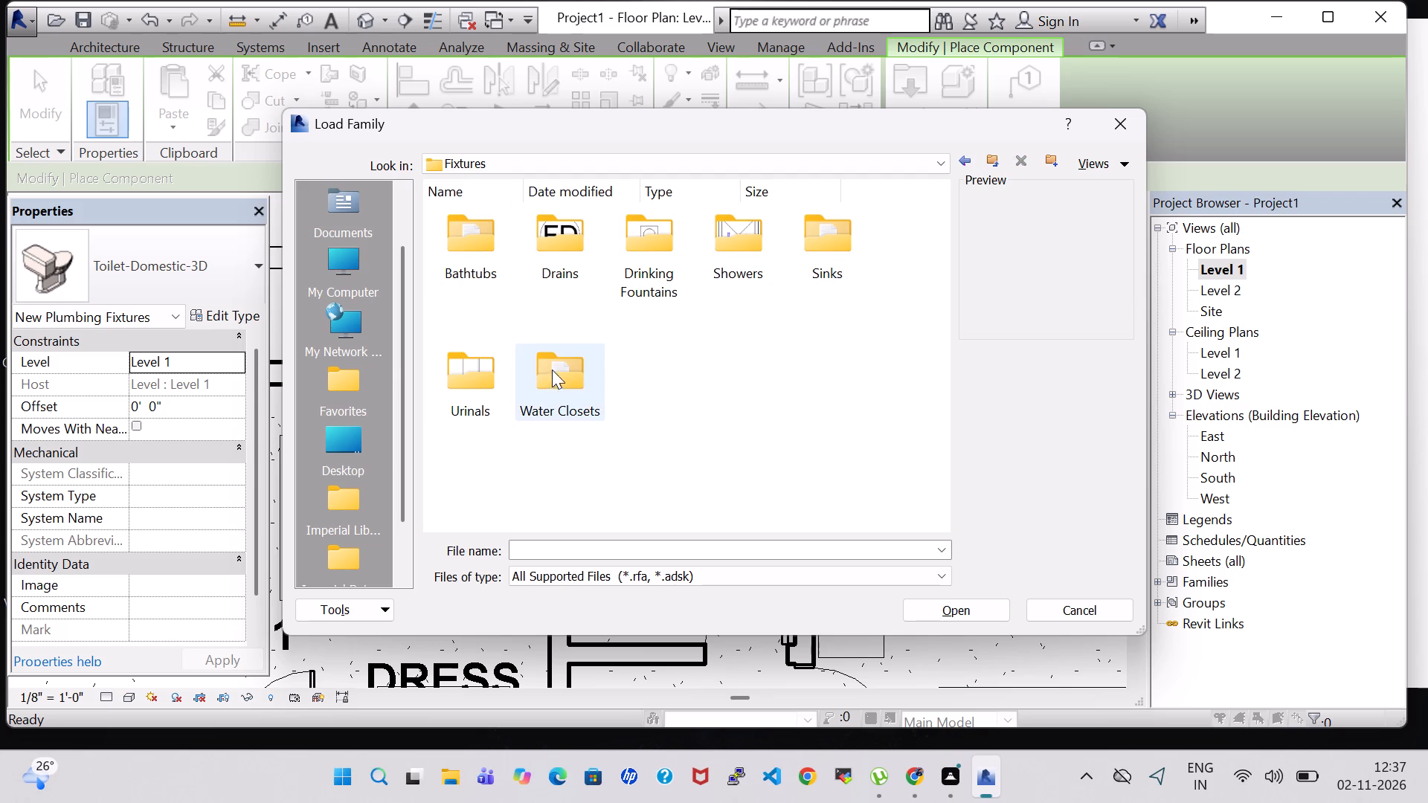
double_click(809, 225)
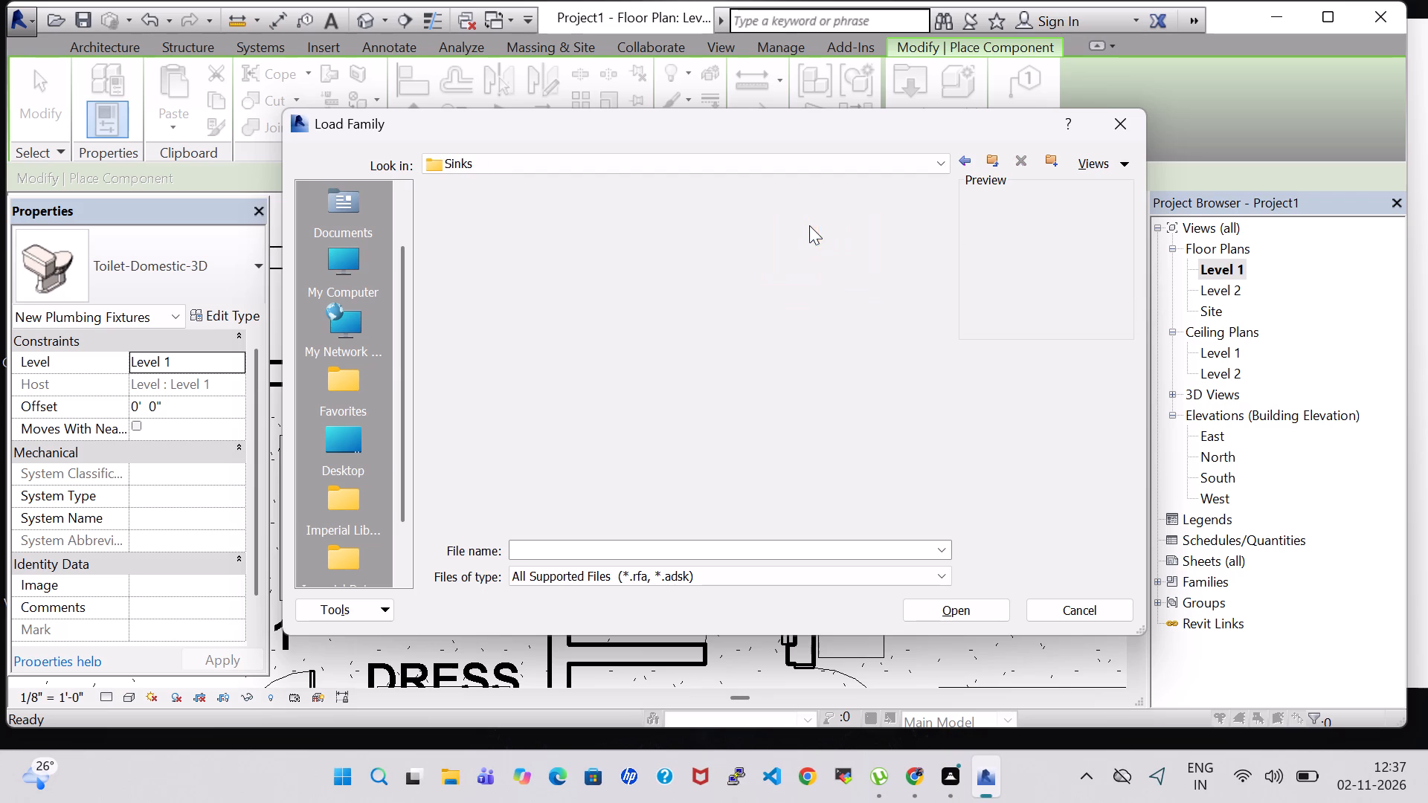
click(473, 384)
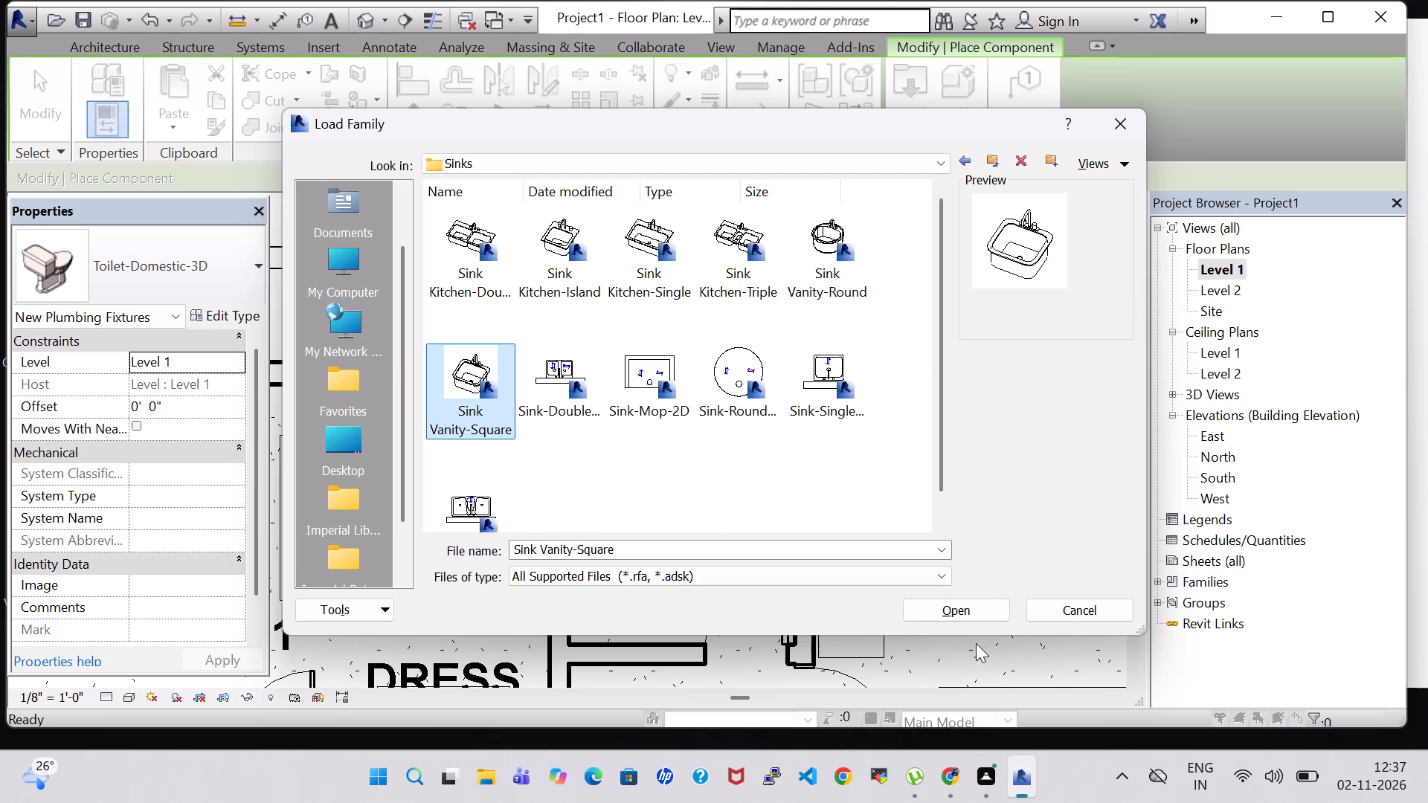
click(974, 616)
Place a 20" x 18" Sink Vanity-Square against the south wall of A.TOILET and another against C.TOILET's south wall, taps toward the wall.
key(space)
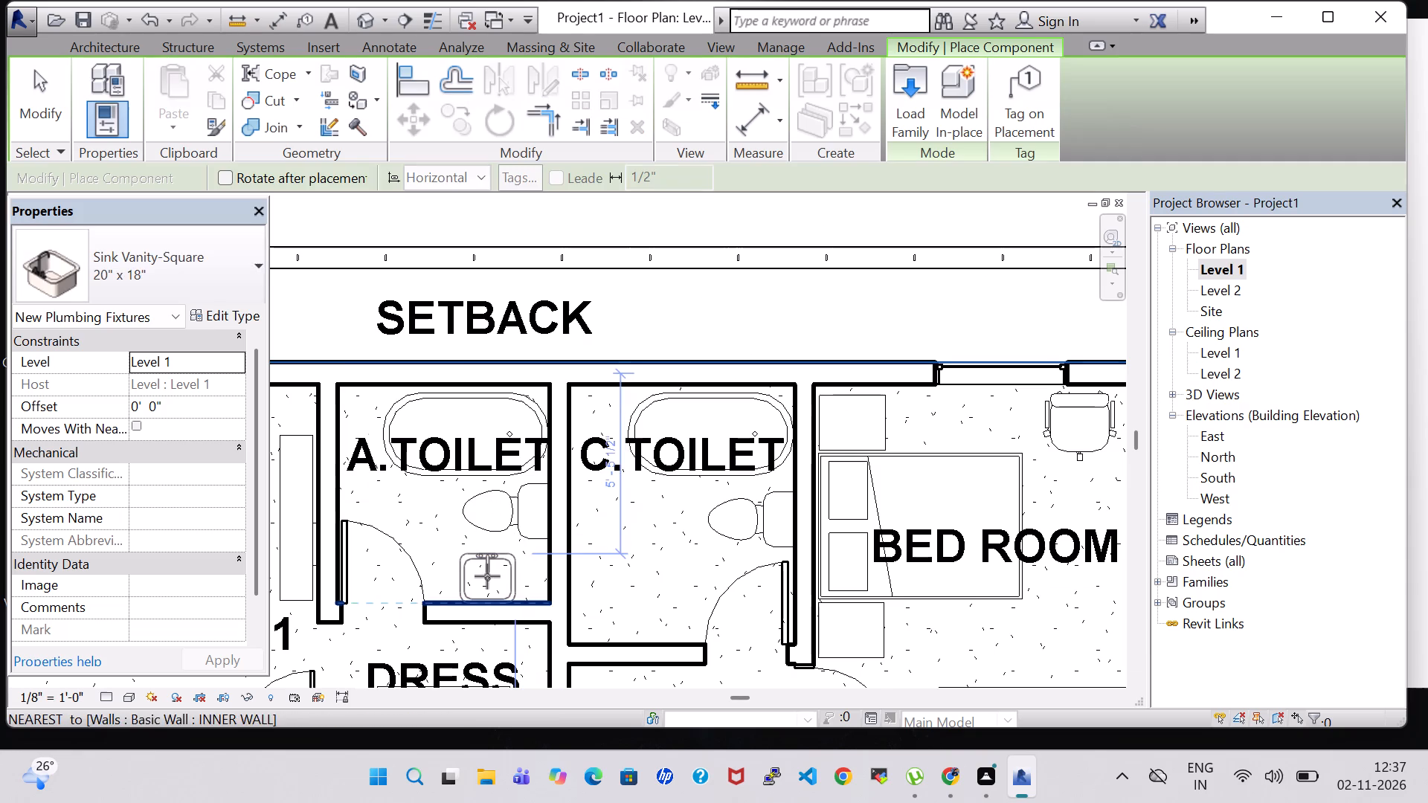
key(space)
scroll(487, 576, up, 4)
key(space)
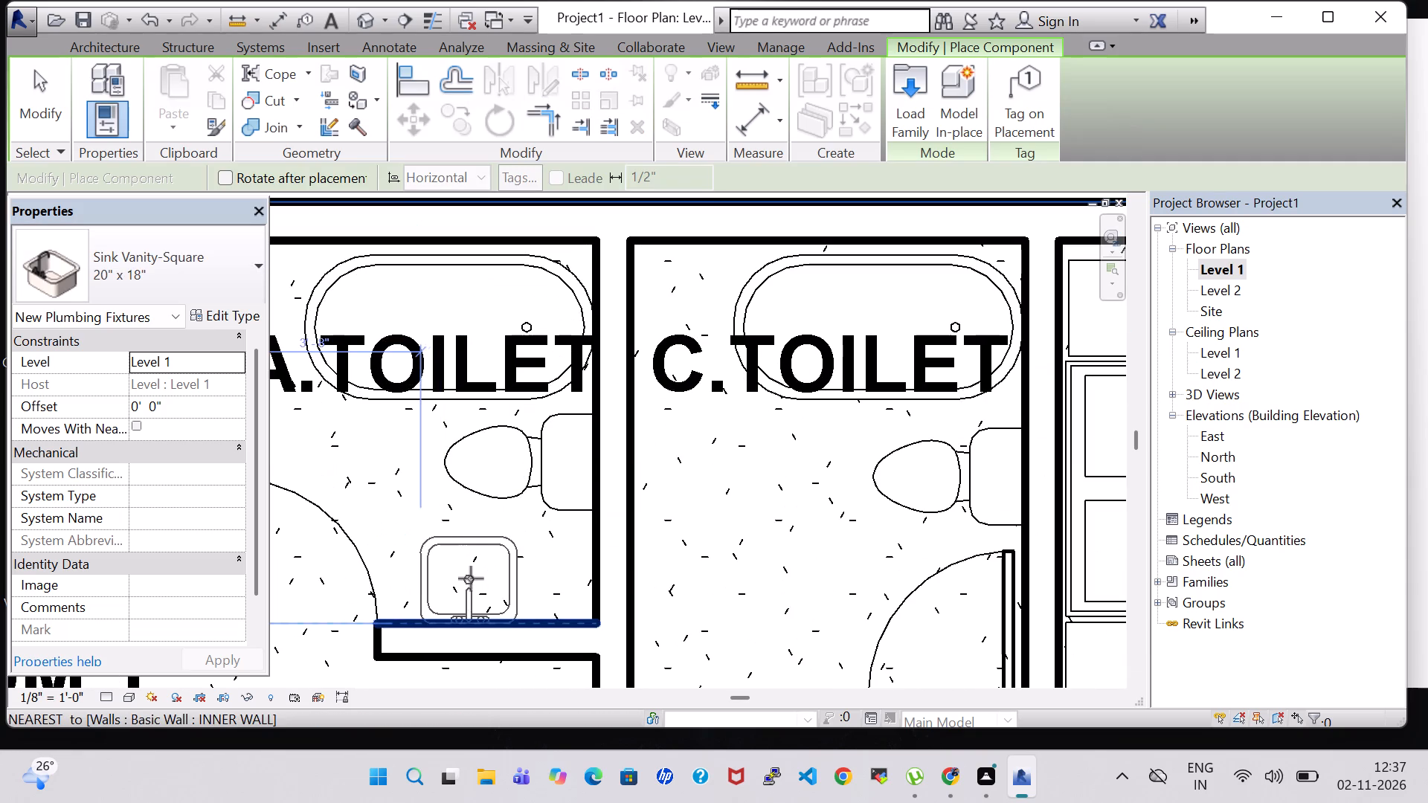
click(475, 578)
scroll(729, 560, down, 2)
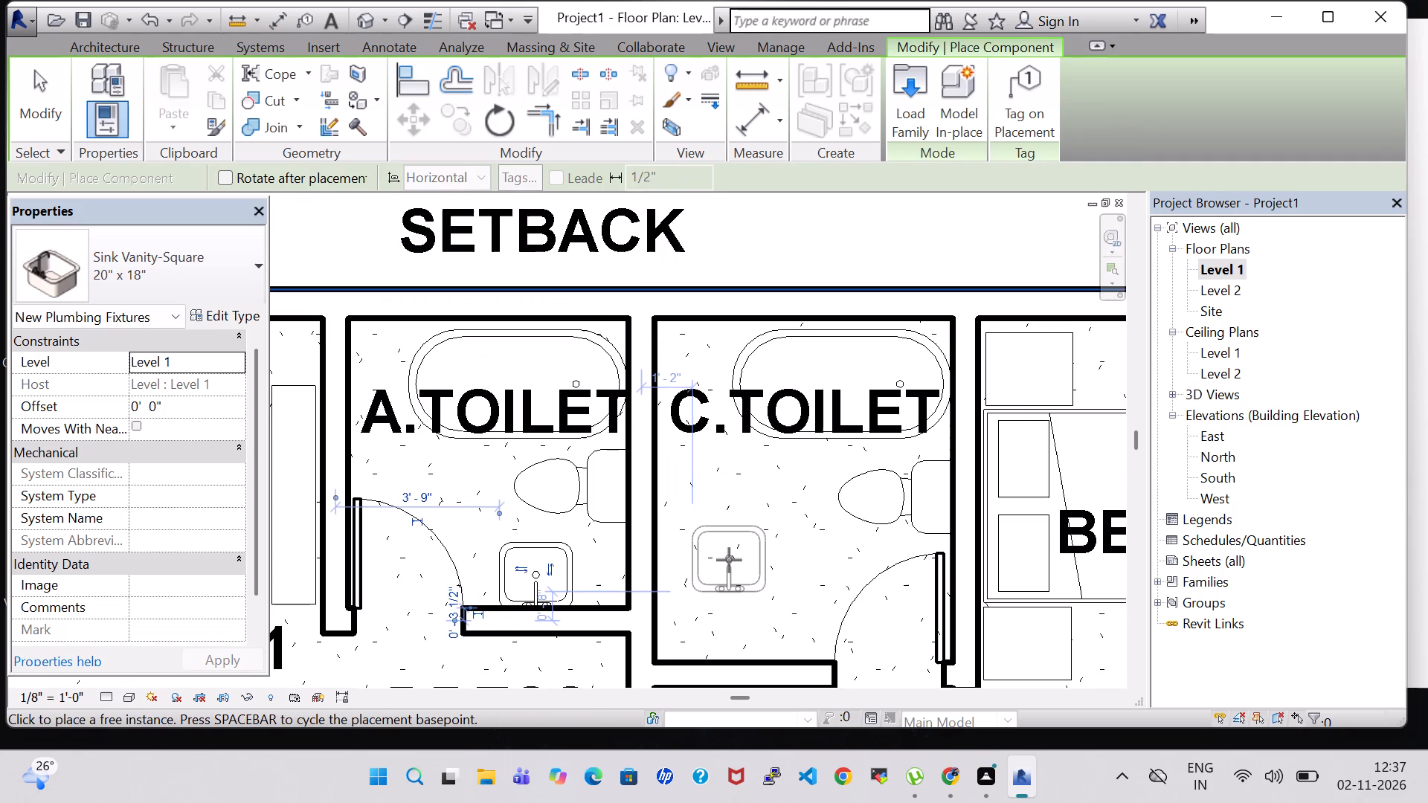
scroll(729, 560, down, 2)
middle_drag(729, 560, 562, 560)
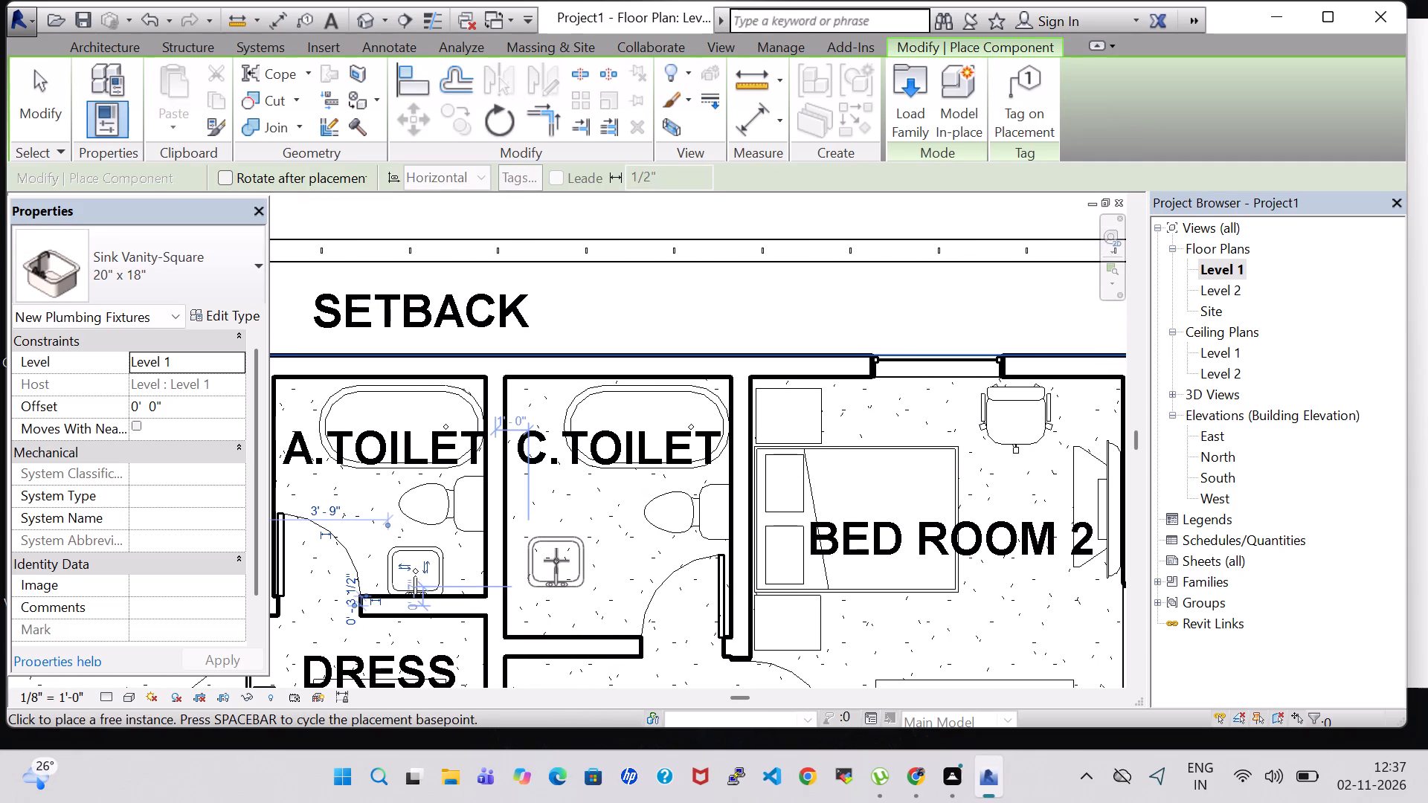
scroll(552, 586, down, 1)
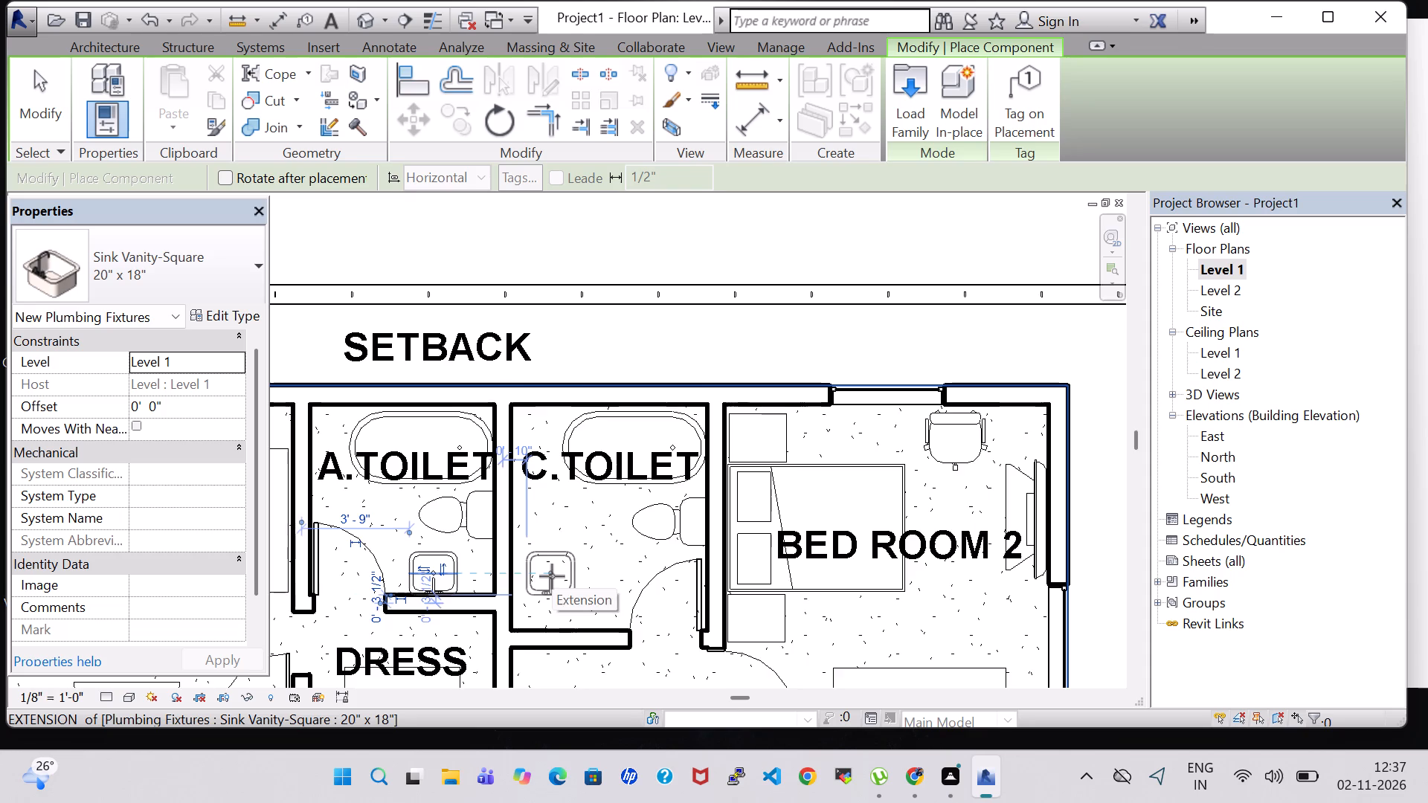
scroll(552, 576, up, 1)
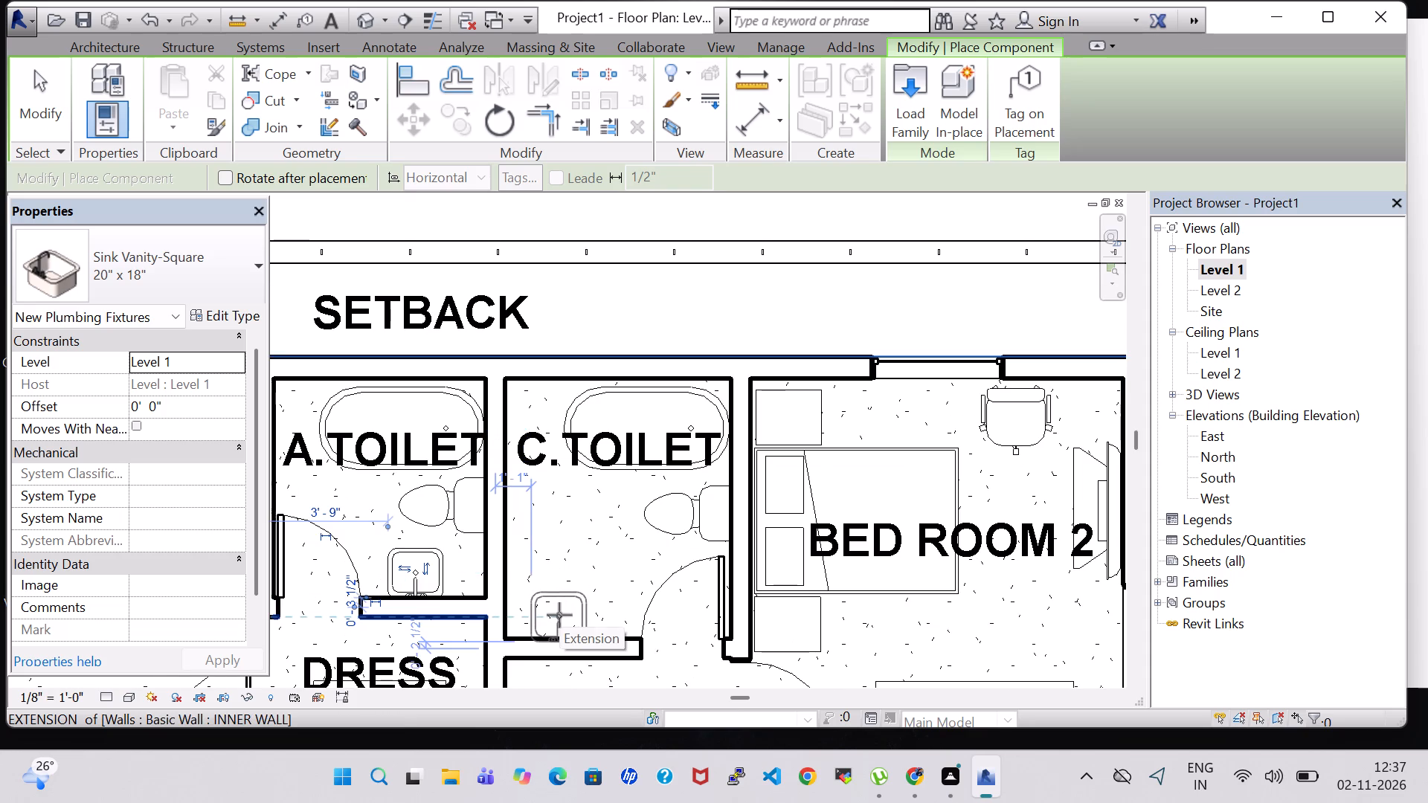
click(559, 615)
key(Escape)
key(Escape)
middle_drag(554, 552, 556, 465)
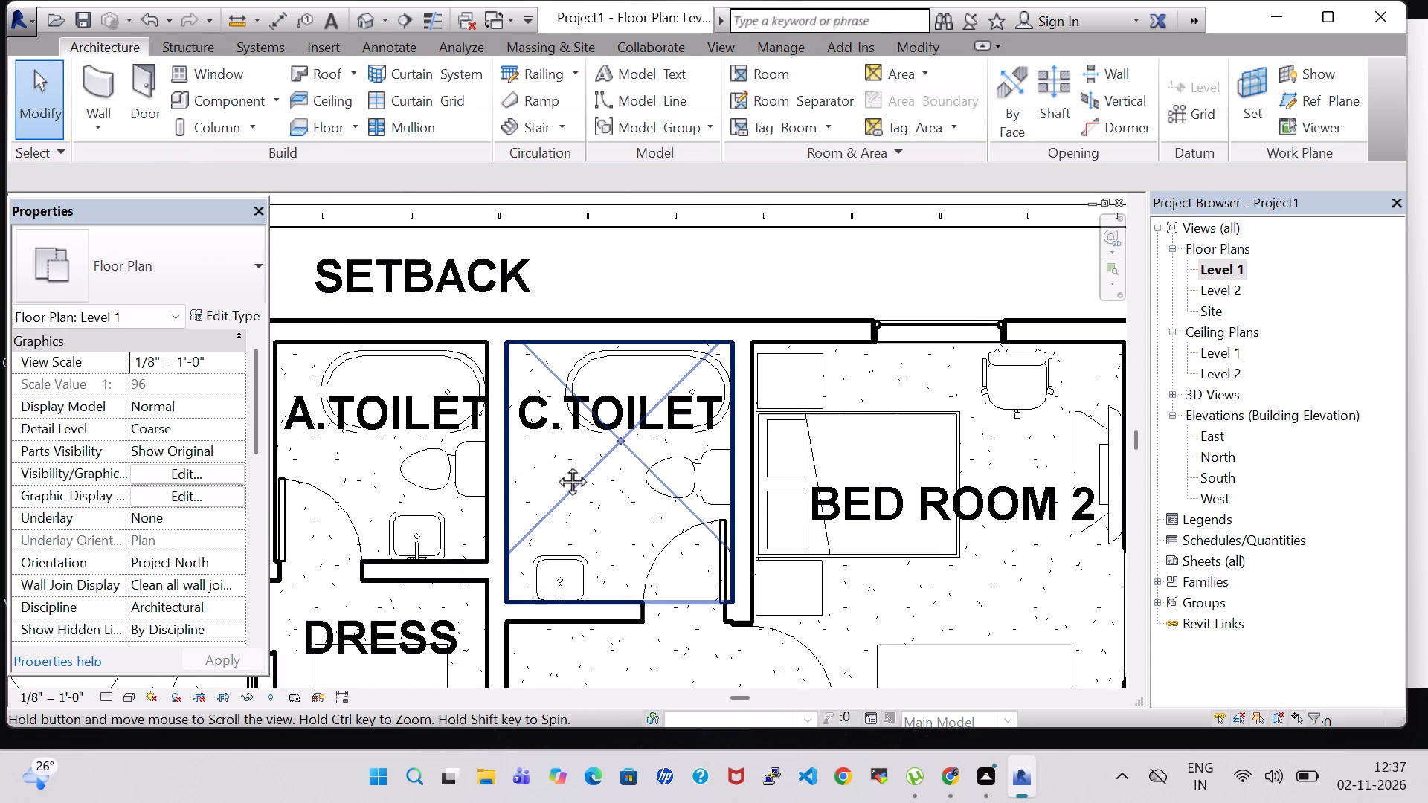
Place a 3' 0" wide U-shaped winder stair in the bay between M.BEDROOM 1 and DINNING, rotated so both run ends face east.
middle_drag(556, 465, 553, 451)
scroll(553, 449, down, 3)
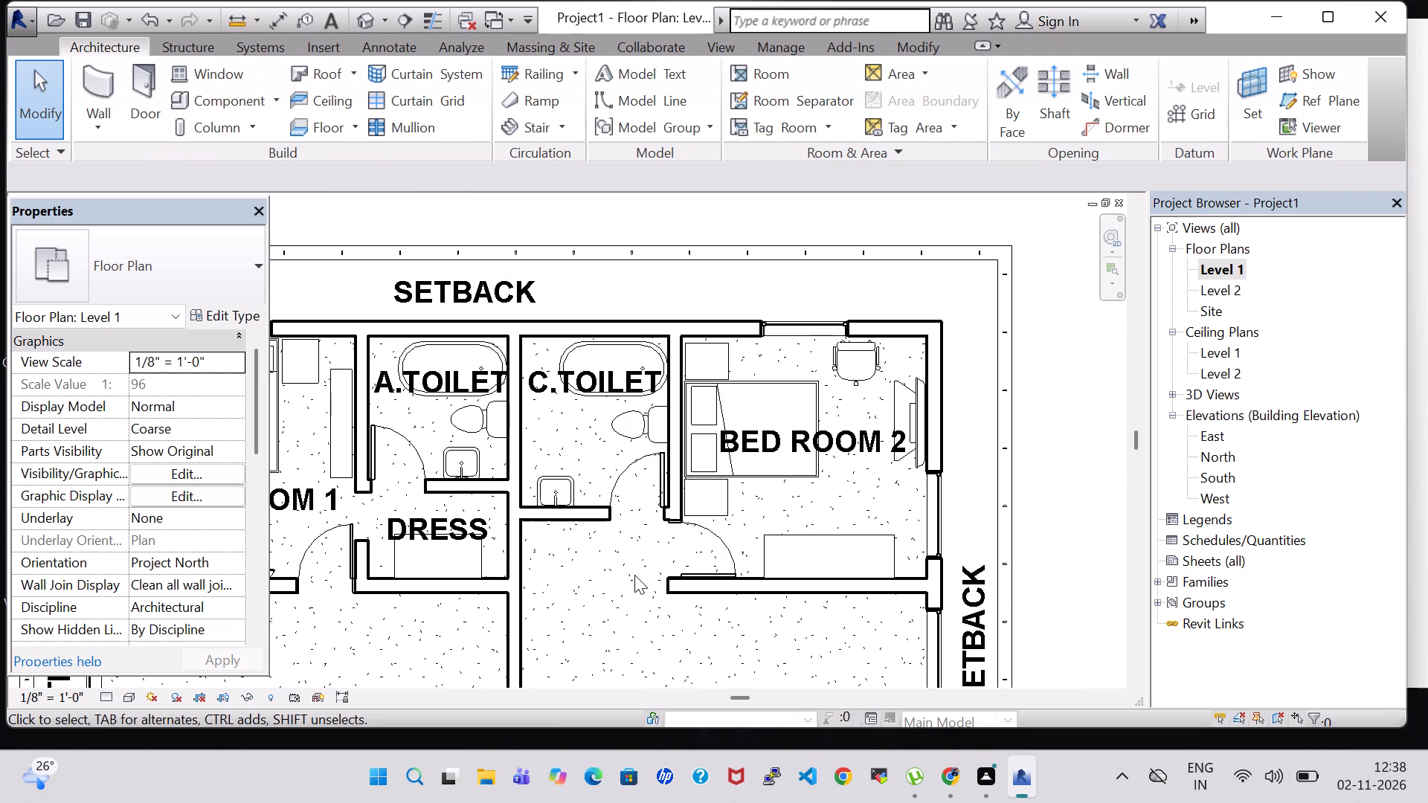
scroll(634, 575, down, 1)
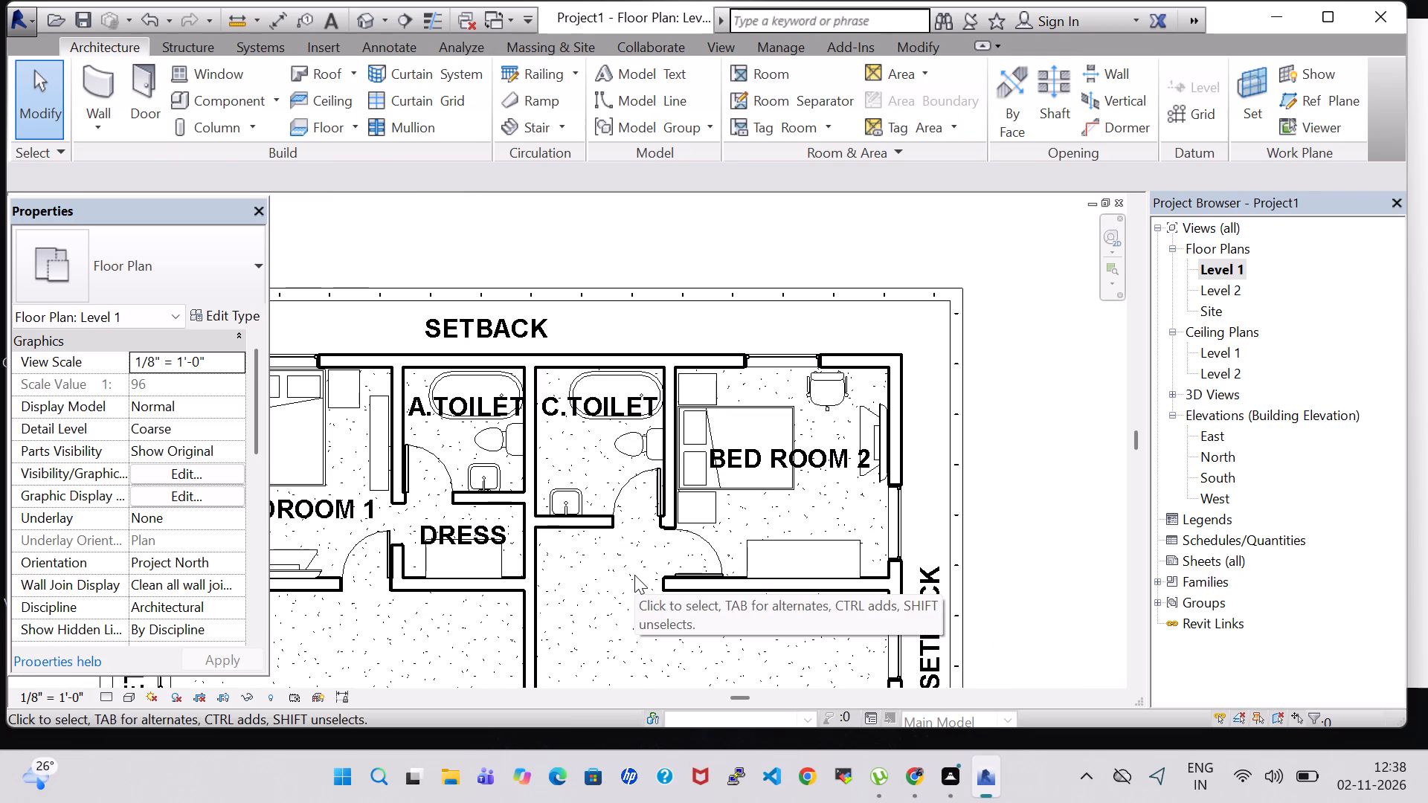
scroll(622, 576, down, 1)
scroll(556, 563, down, 2)
scroll(553, 506, up, 2)
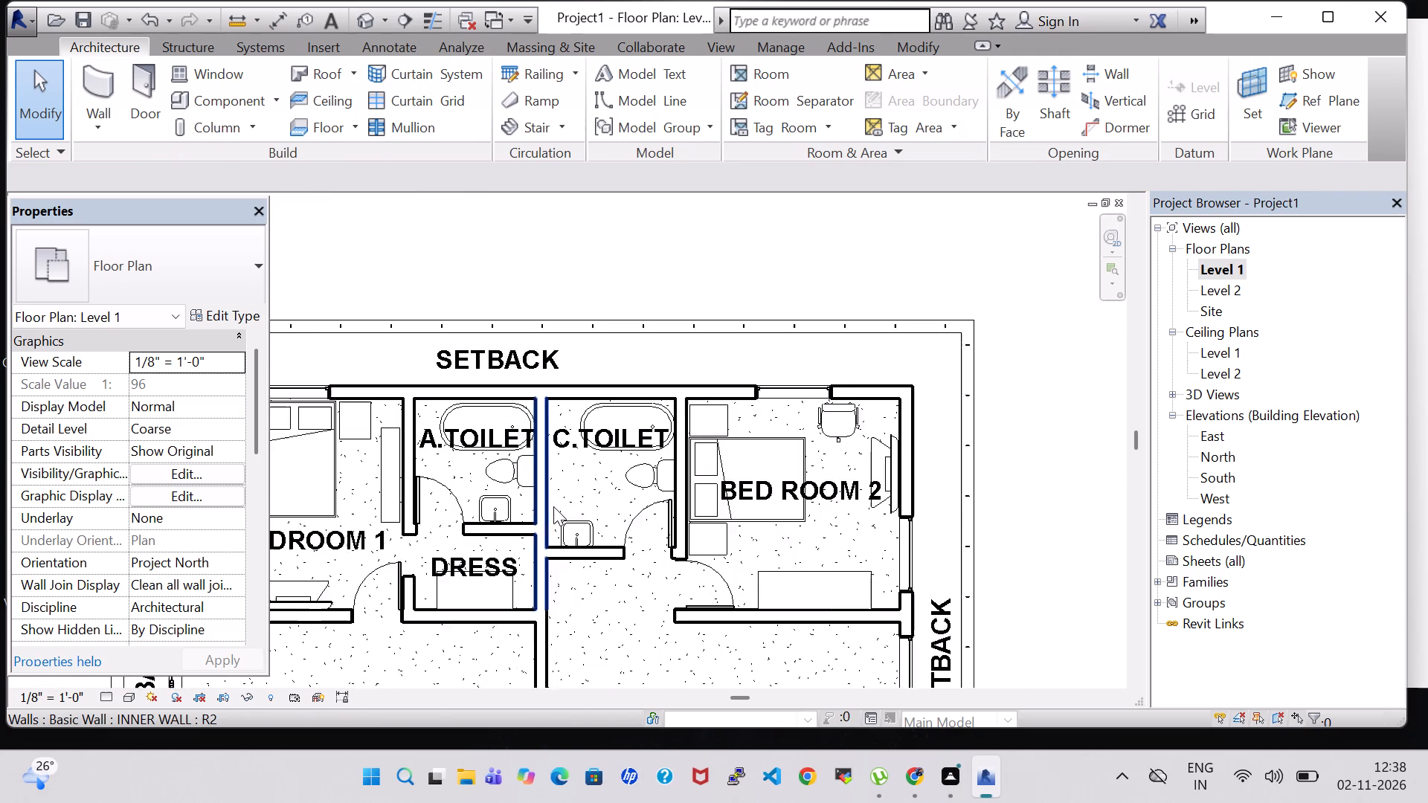
scroll(553, 506, up, 2)
scroll(553, 506, down, 4)
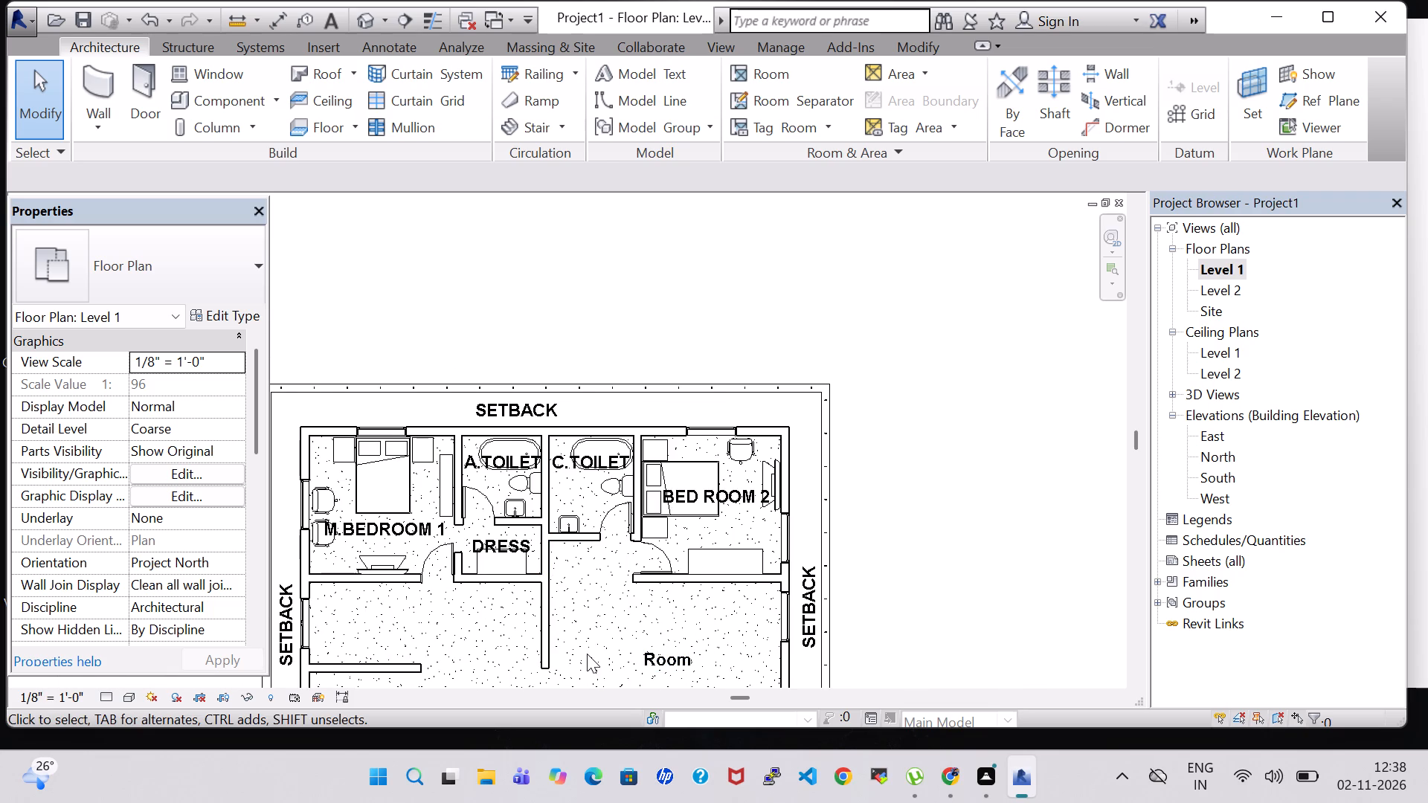
middle_drag(587, 654, 679, 512)
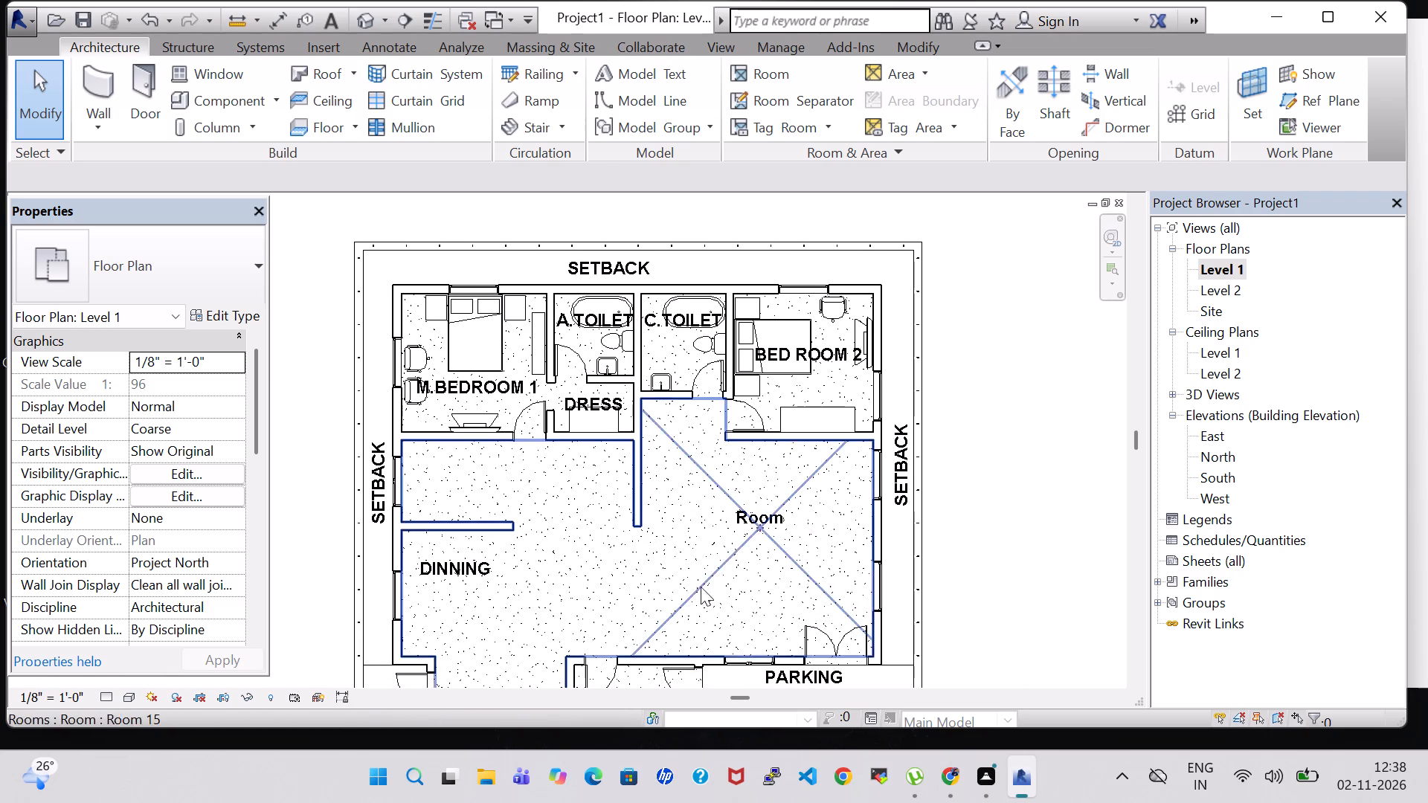
middle_drag(679, 560, 702, 497)
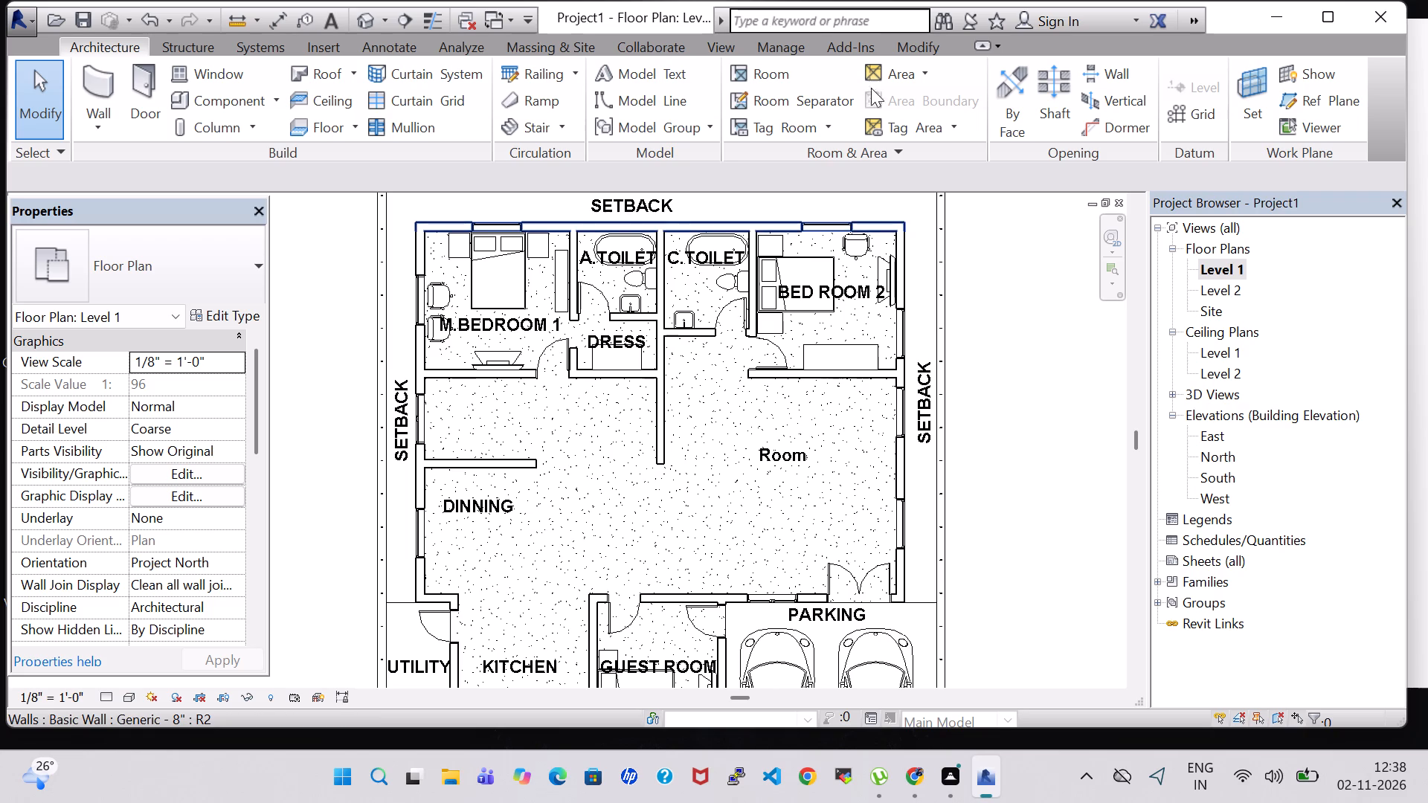
click(527, 126)
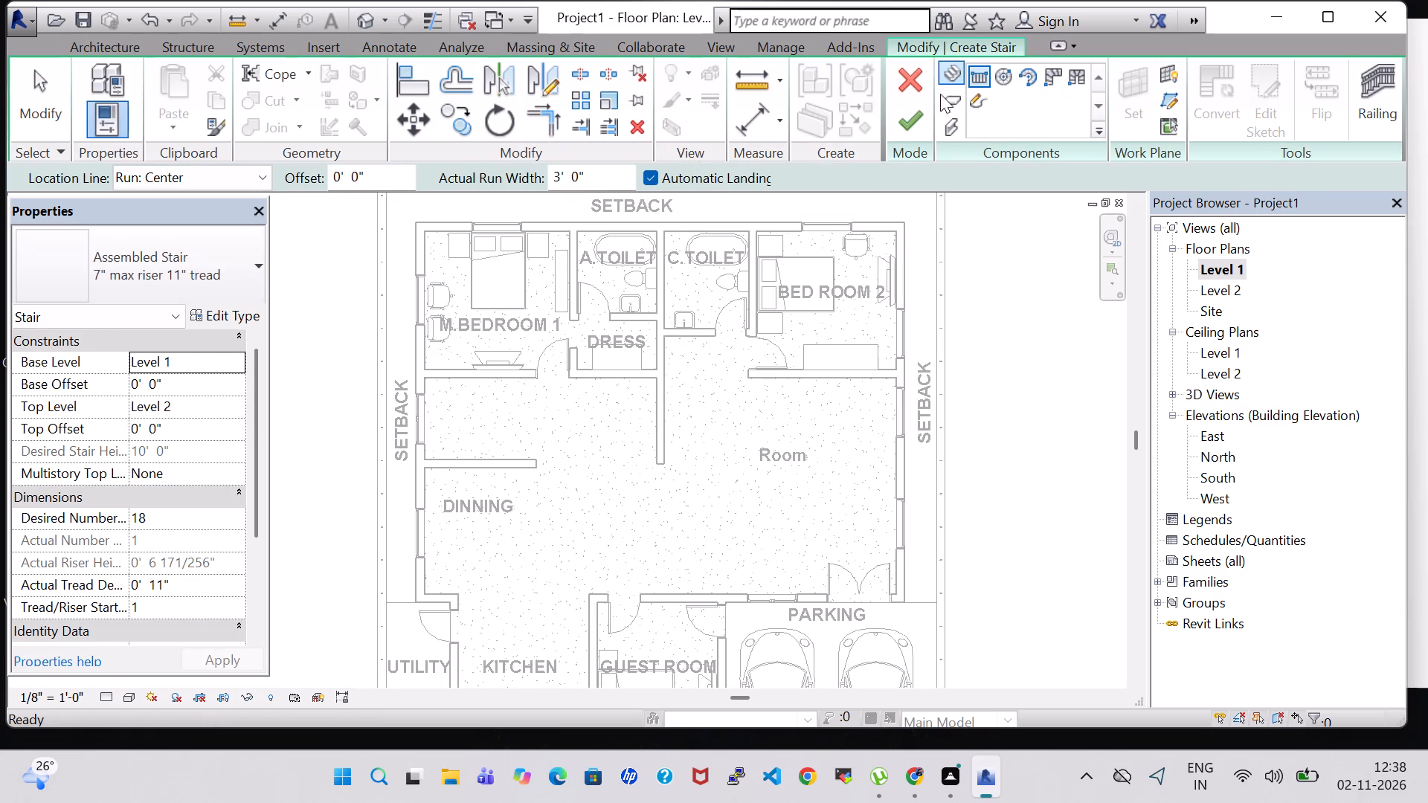
double_click(1078, 79)
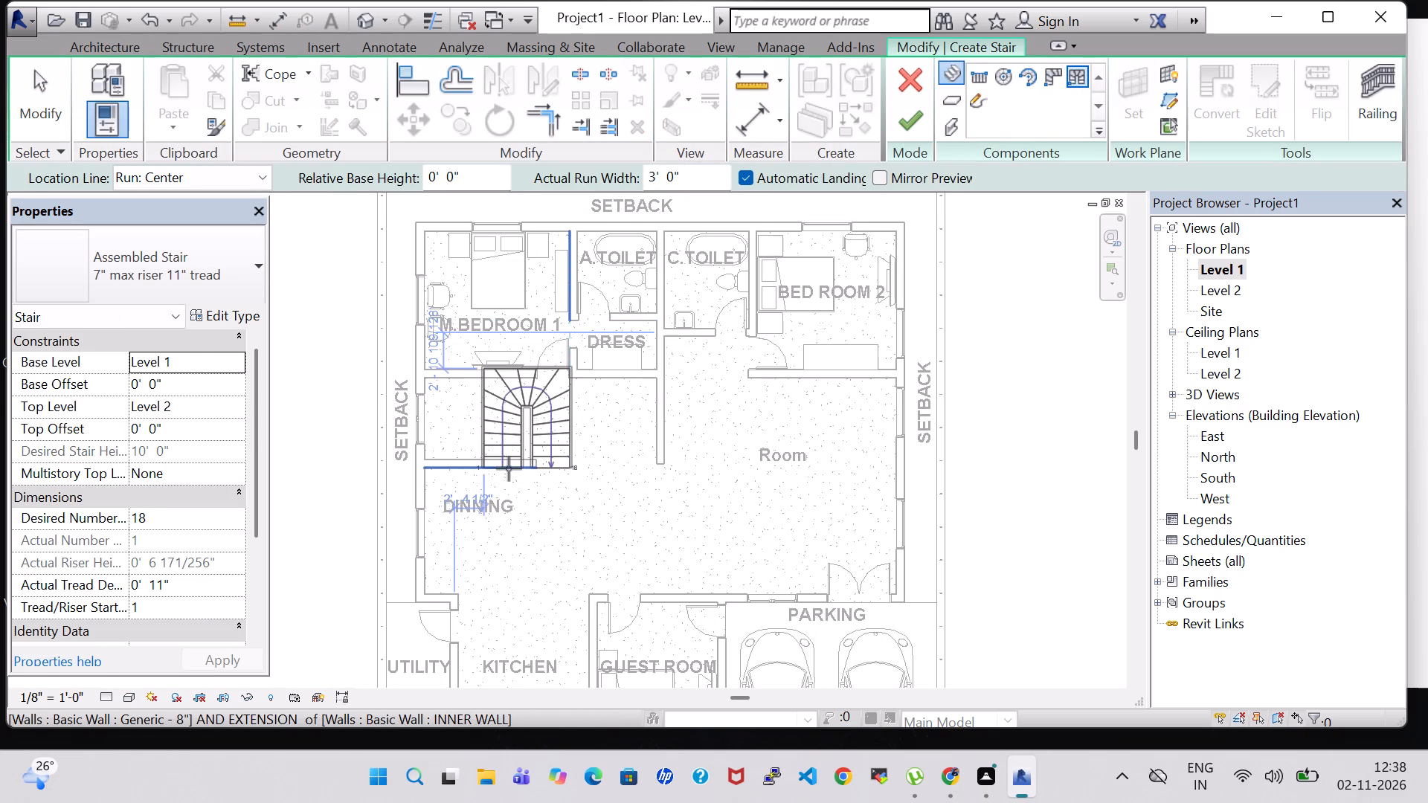
key(space)
key(space)
scroll(522, 433, up, 4)
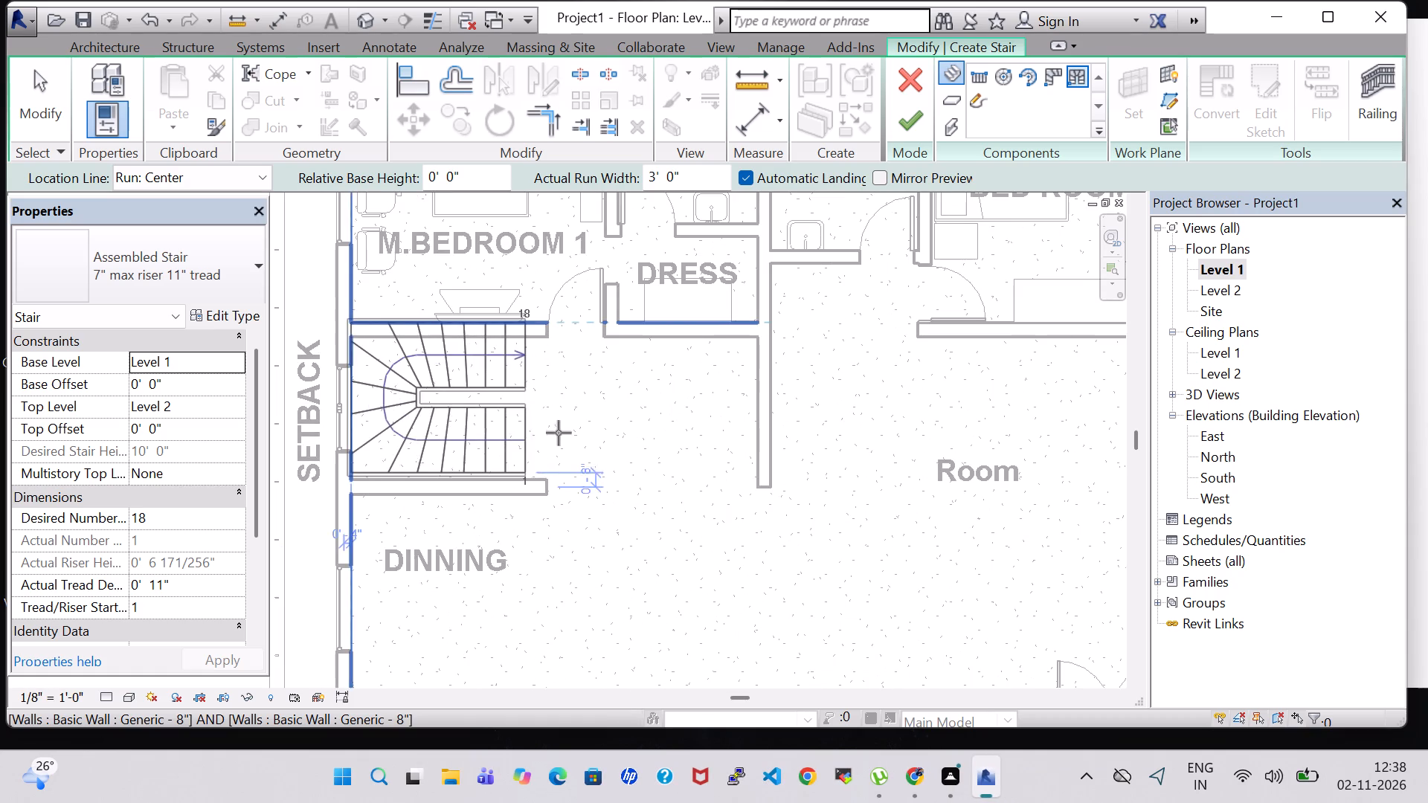
scroll(535, 439, down, 2)
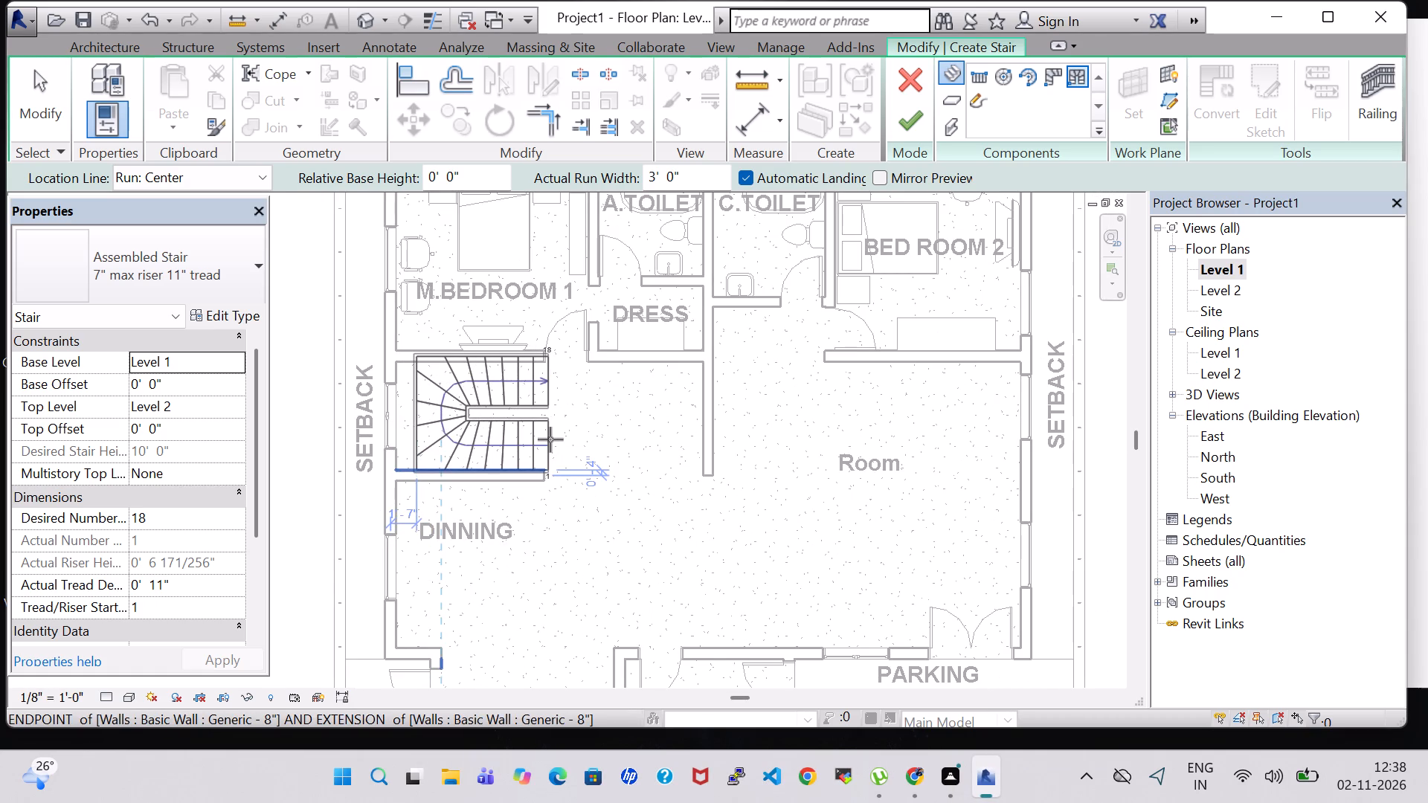
Place the 3' 0" wide U-shaped winder run in the stairwell between M.BEDROOM 1 and DINNING.
middle_drag(504, 445, 566, 445)
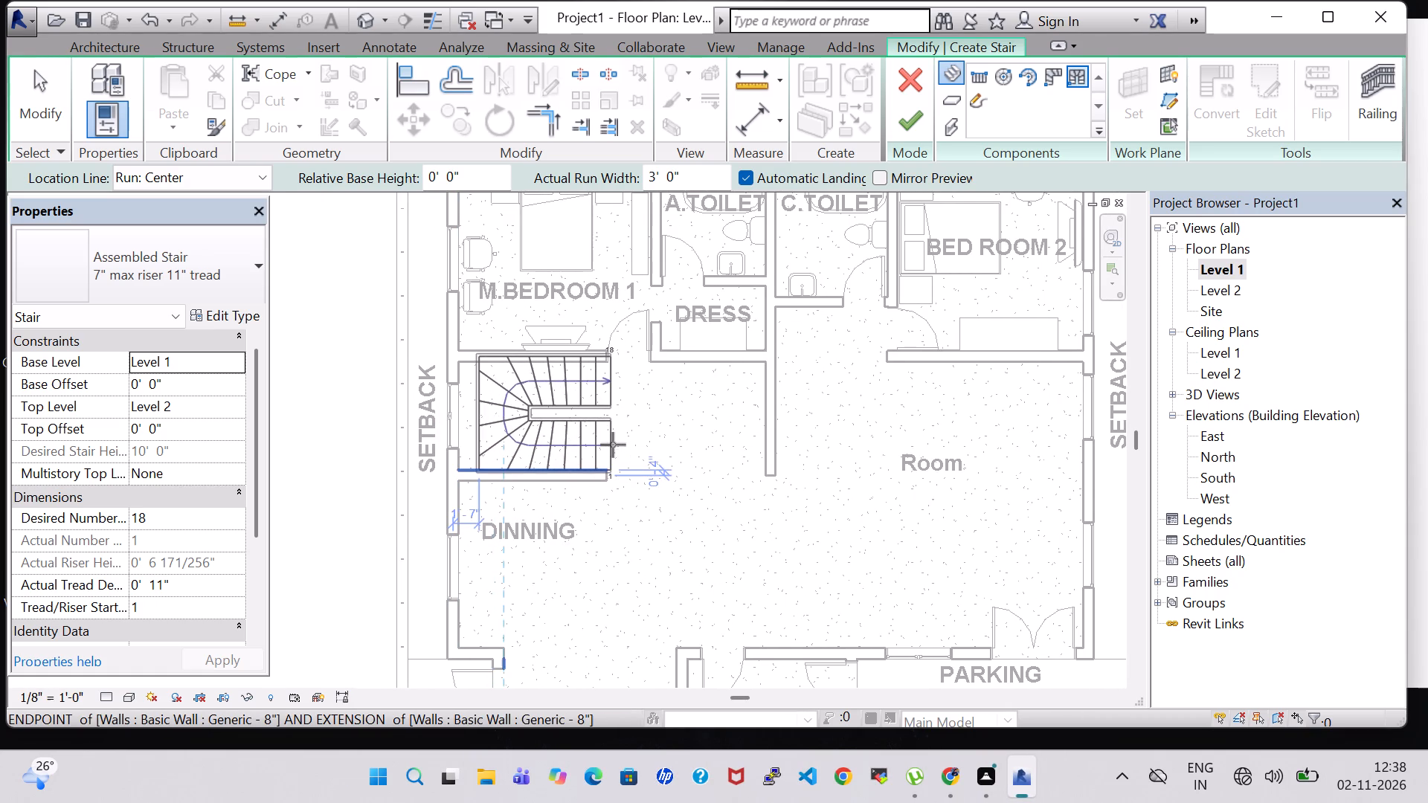
double_click(601, 445)
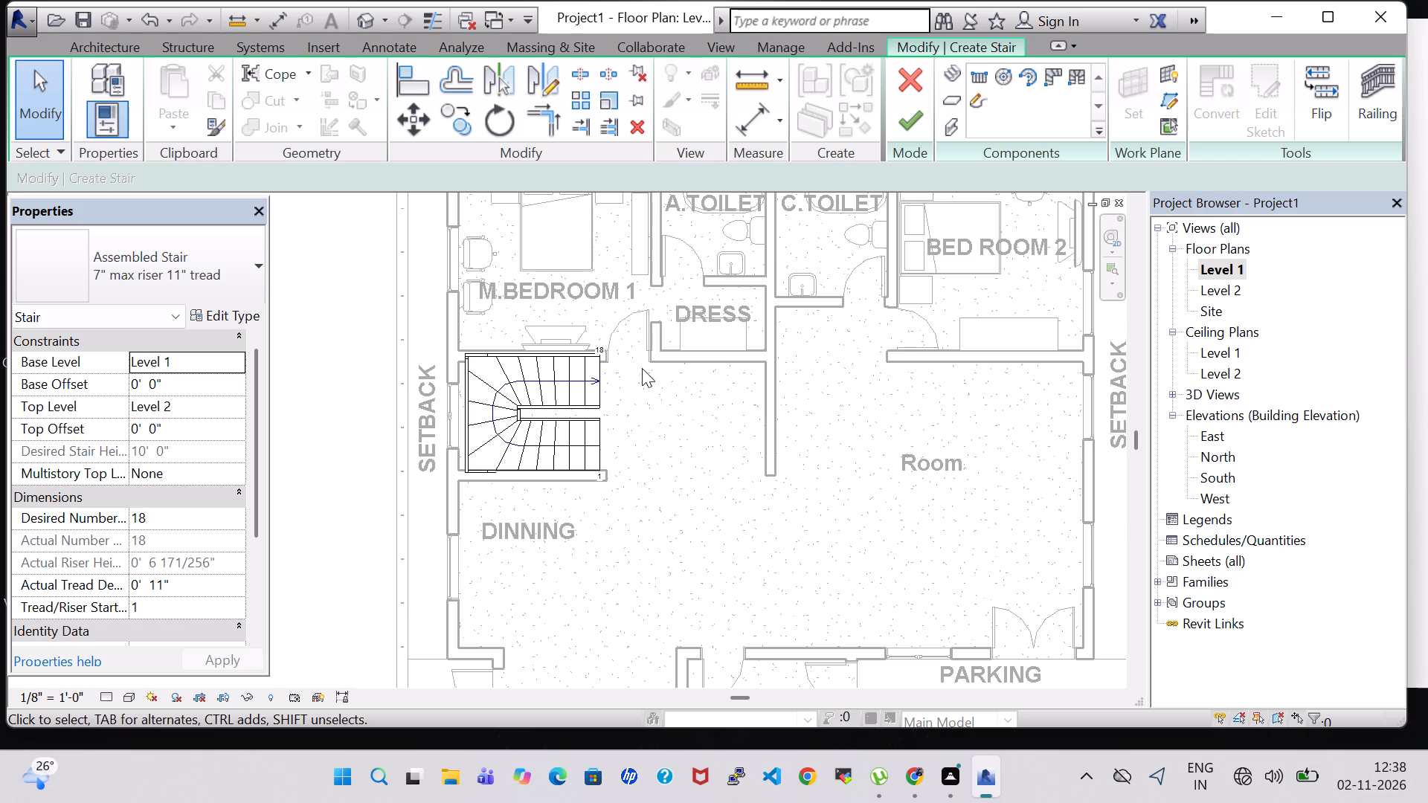
key(Escape)
Narrow the stair run to about 2' 8" wide by pulling in its edge on the M.BEDROOM 1 side.
click(559, 365)
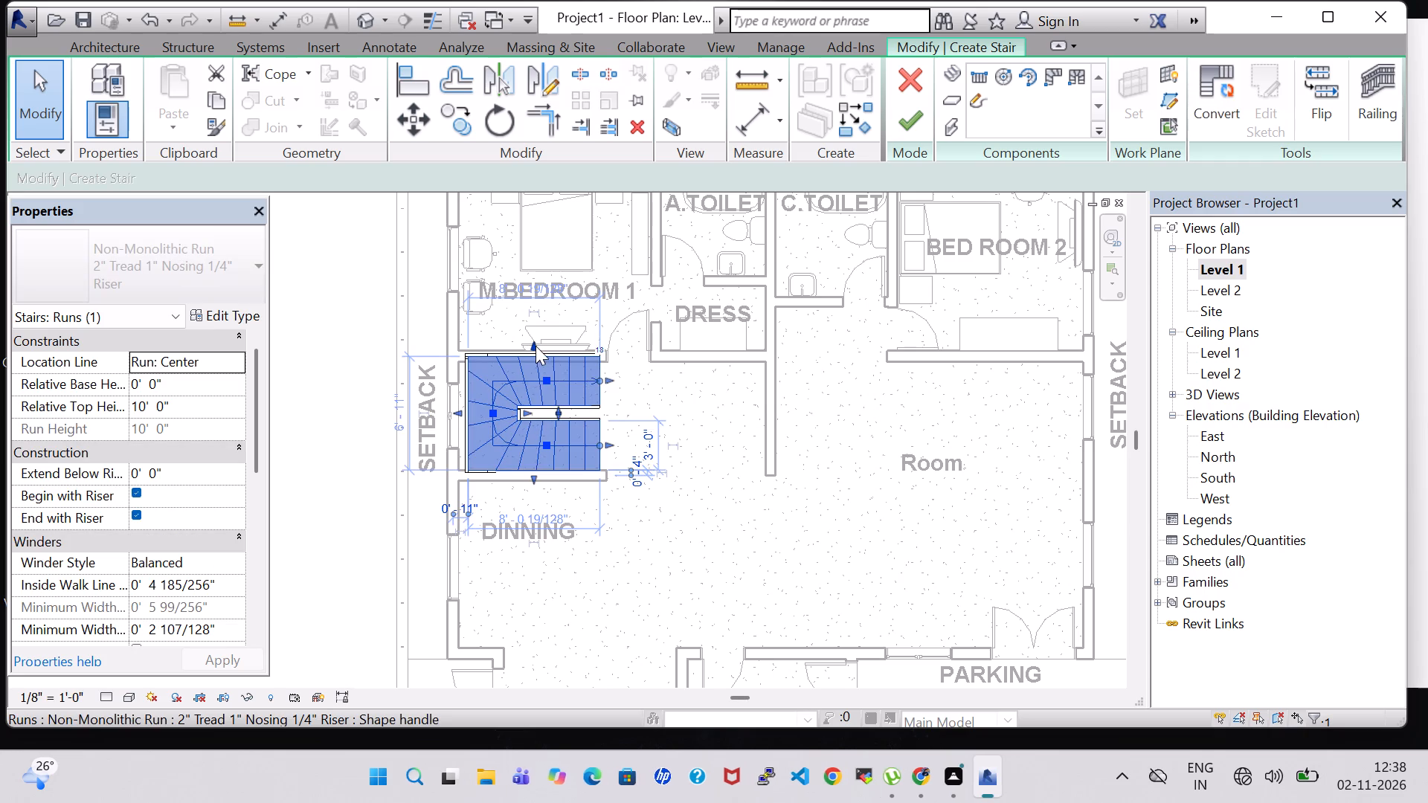
drag(534, 346, 534, 370)
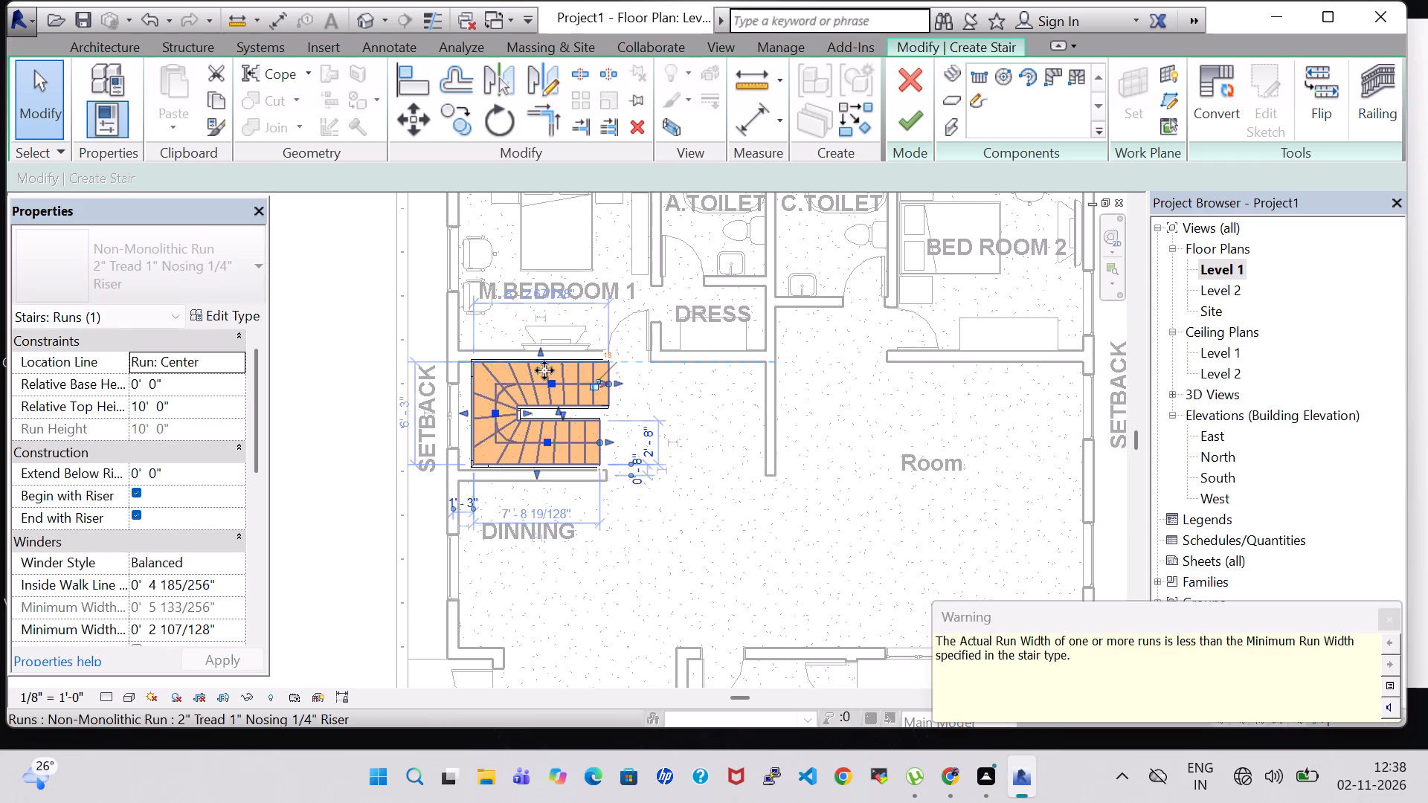
Nudge the run against the outer wall and the DINNING-side wall of the stairwell, and finish the stair.
key(Up)
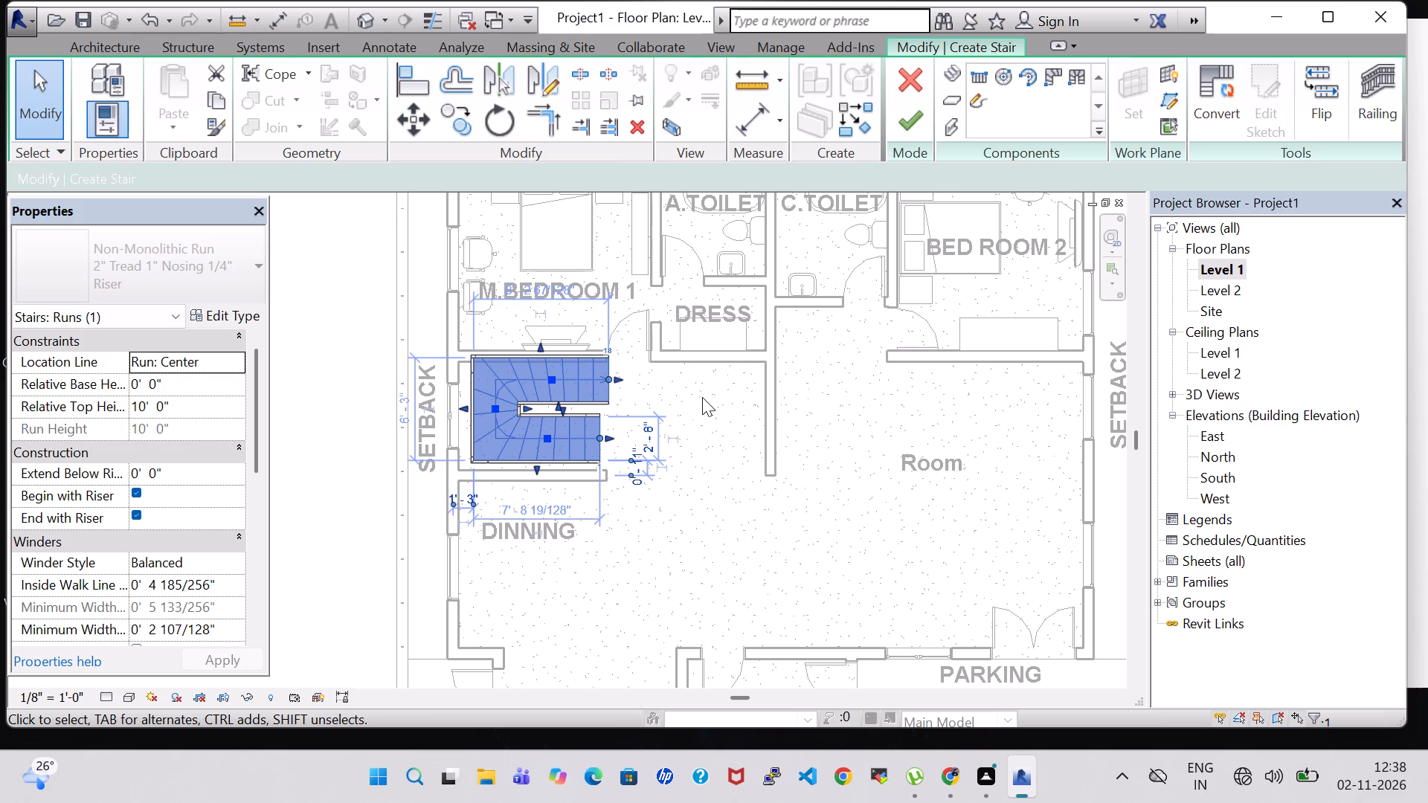
key(Down)
key(Down)
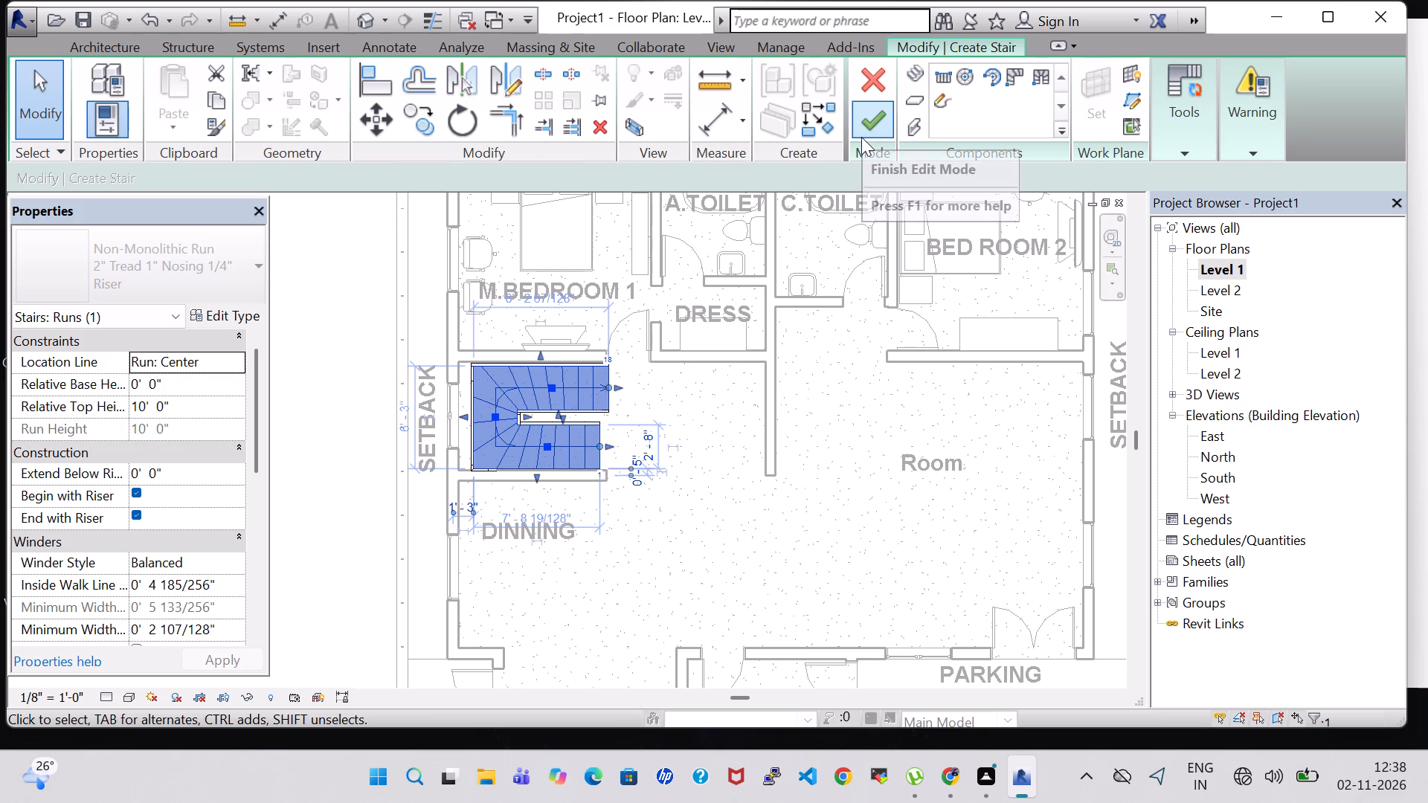
key(Left)
key(Left)
key(Left)
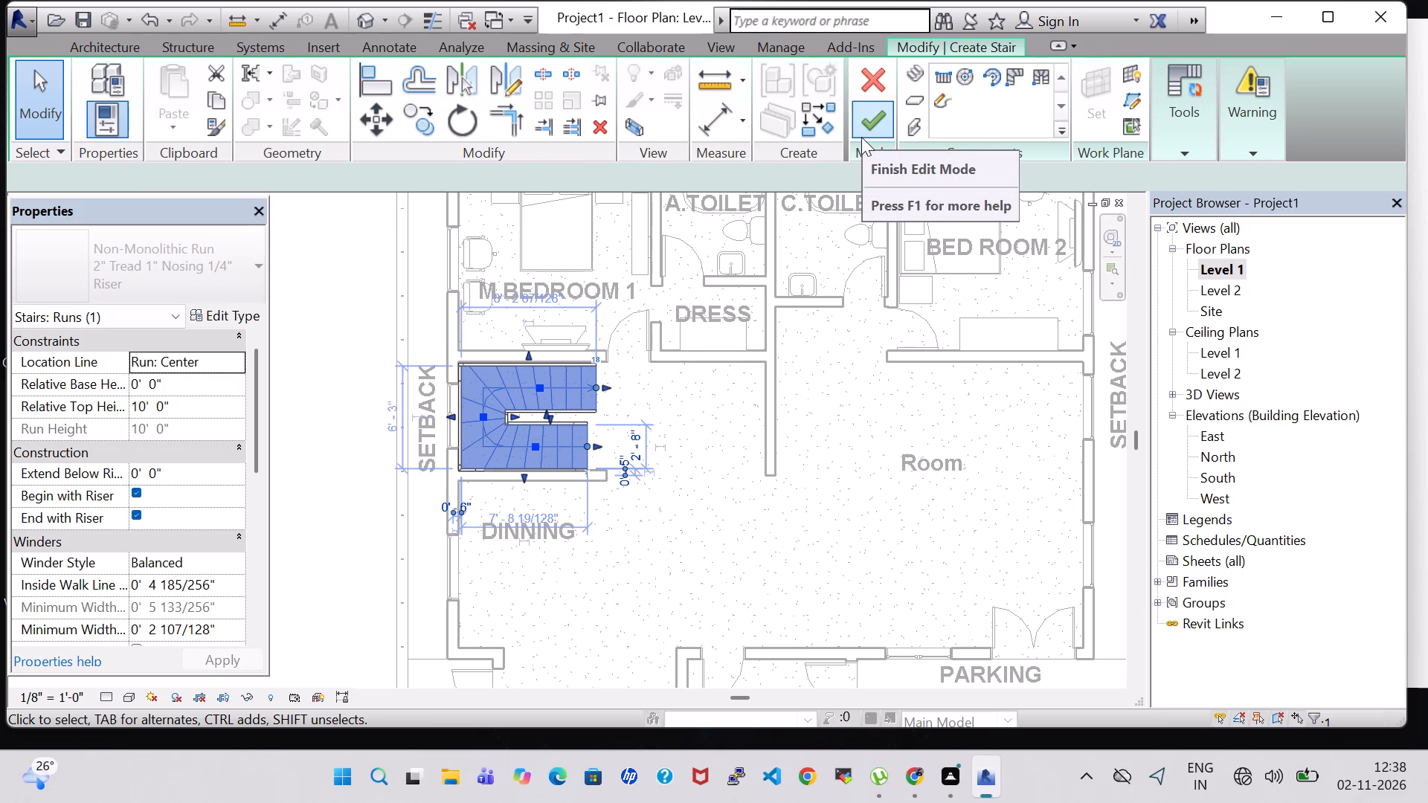
key(Right)
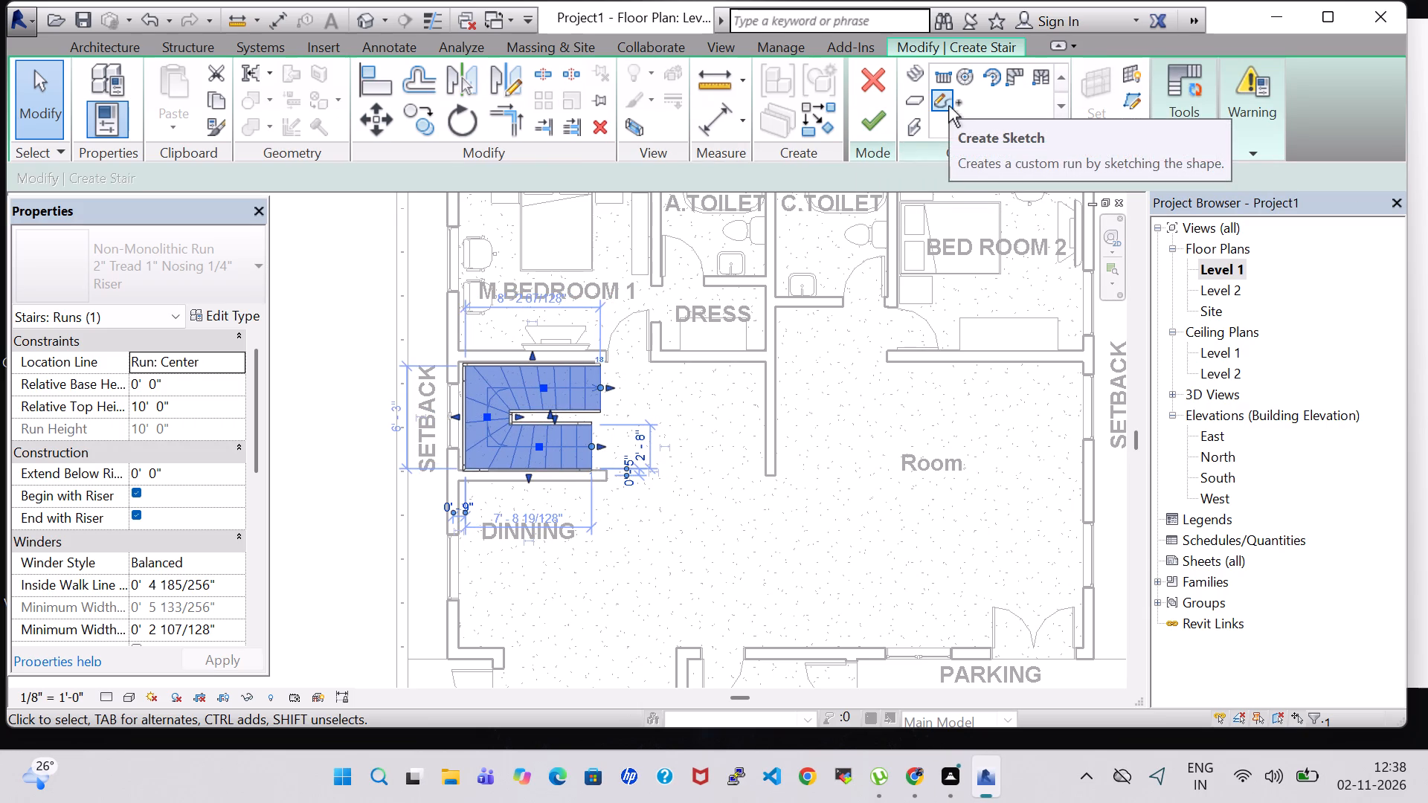
key(Left)
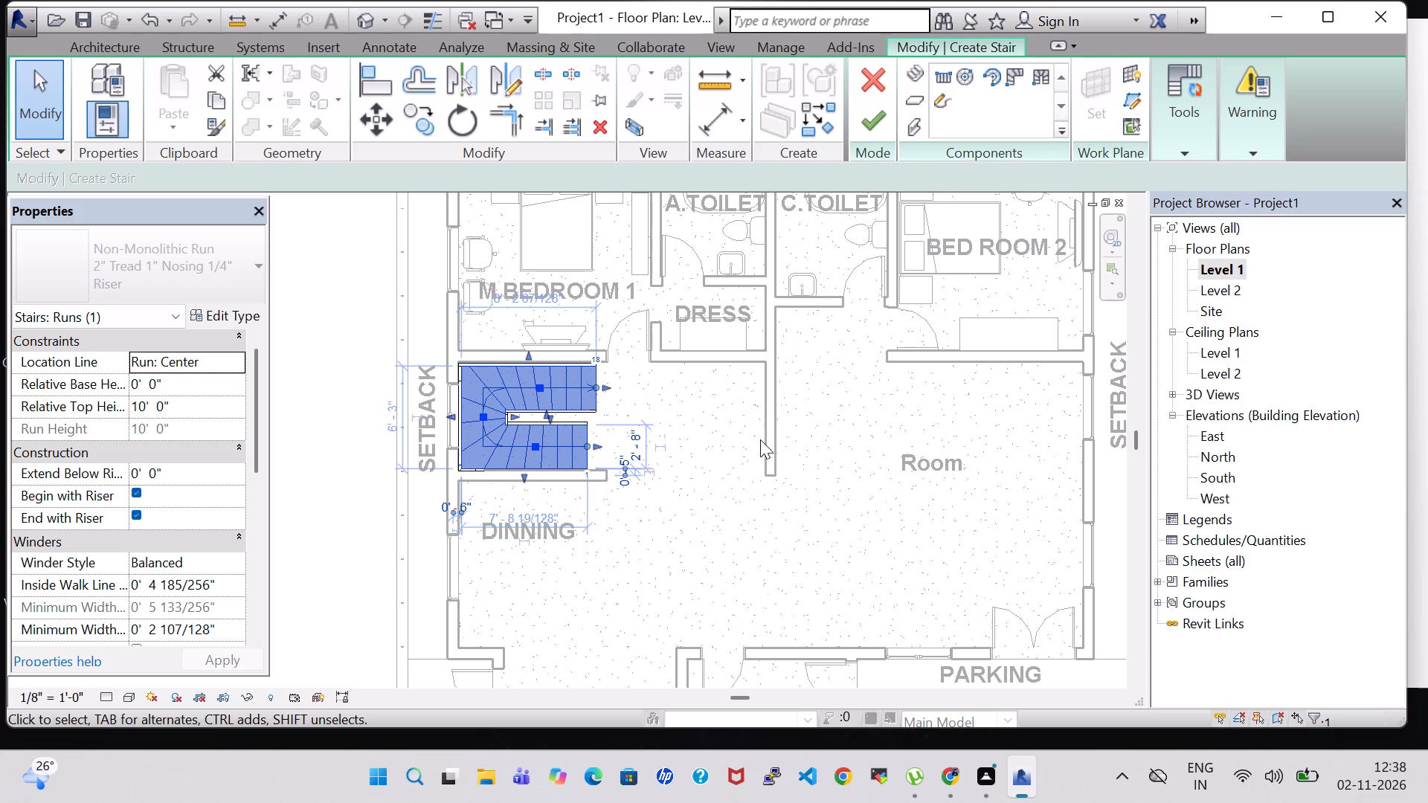
click(880, 132)
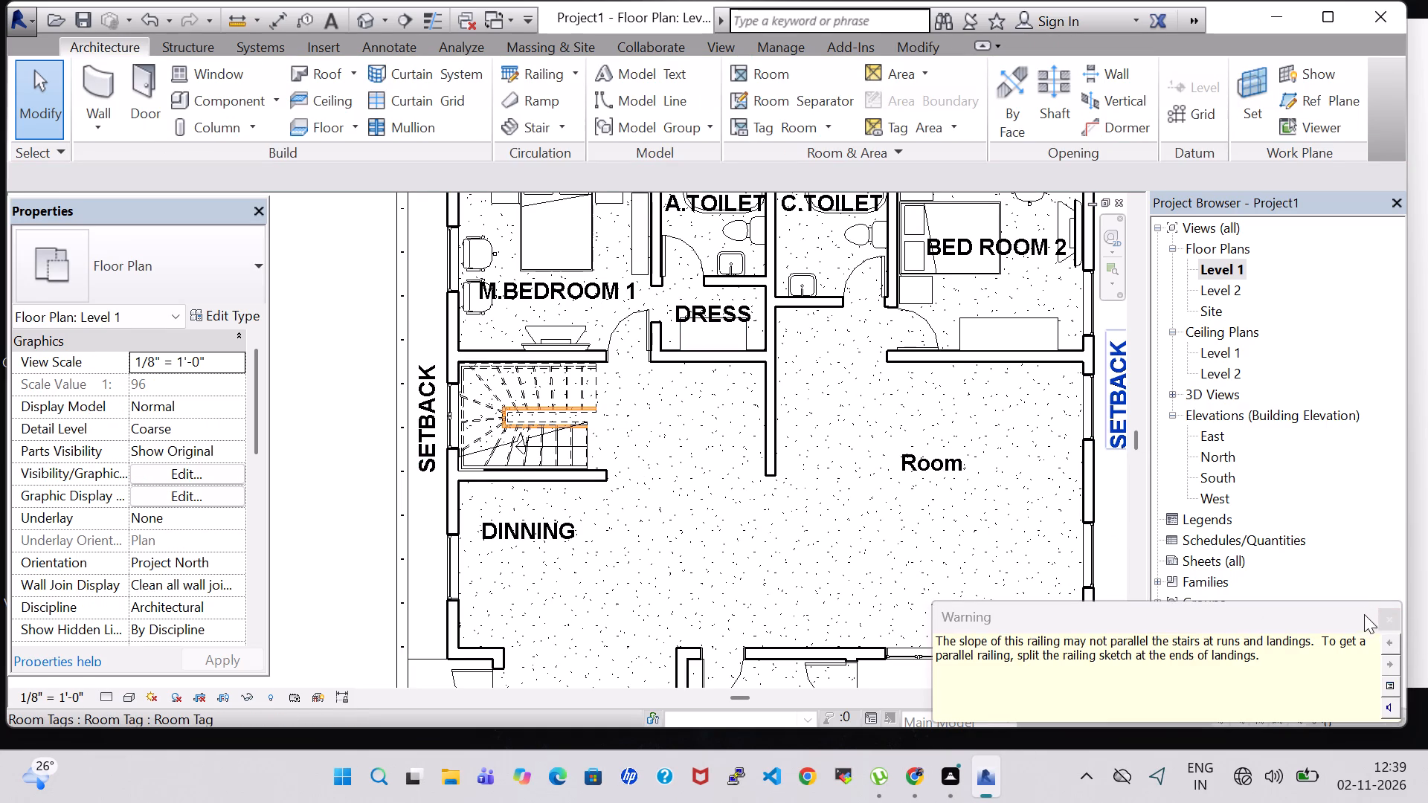
click(1389, 617)
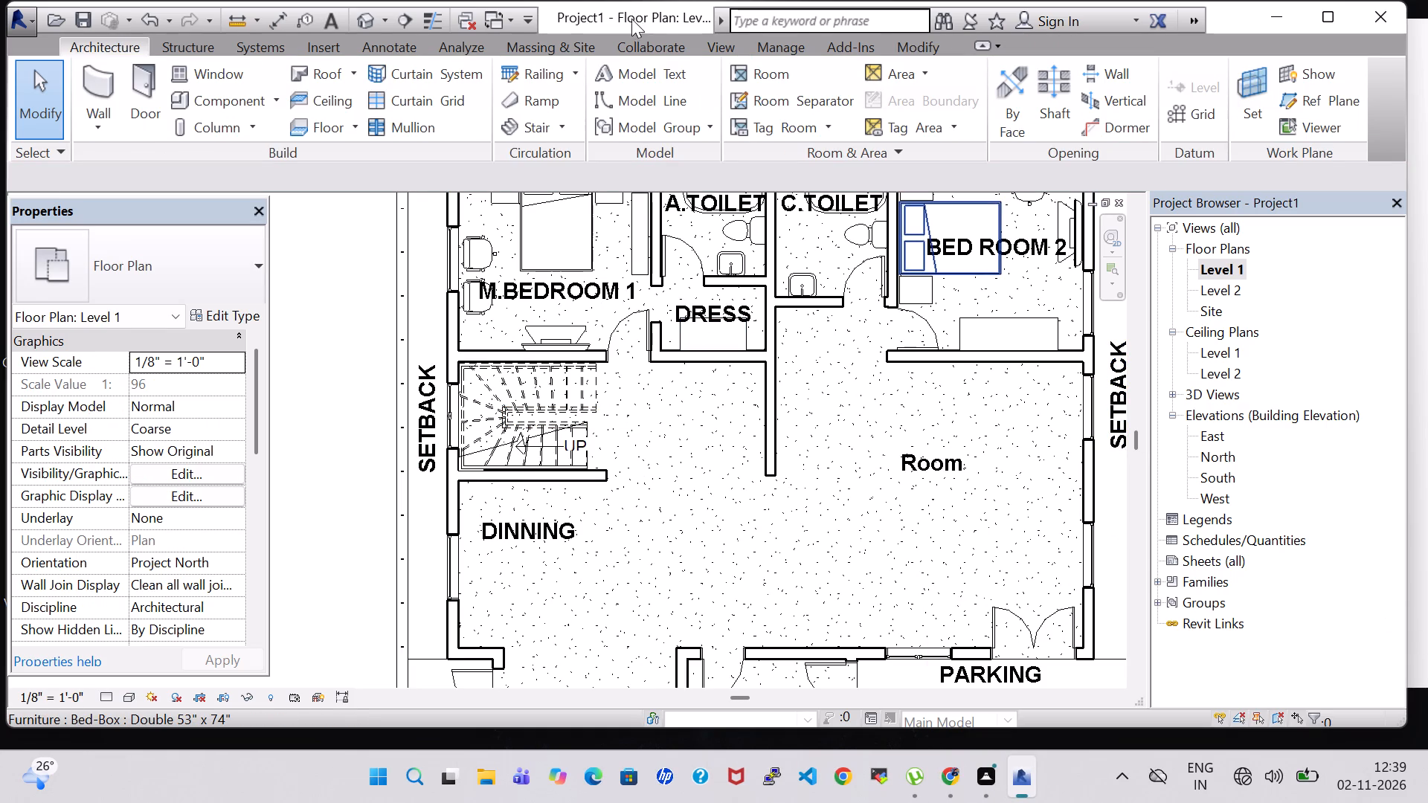
Examine the new staircase and the whole floor layout from above in the 3D view.
click(361, 22)
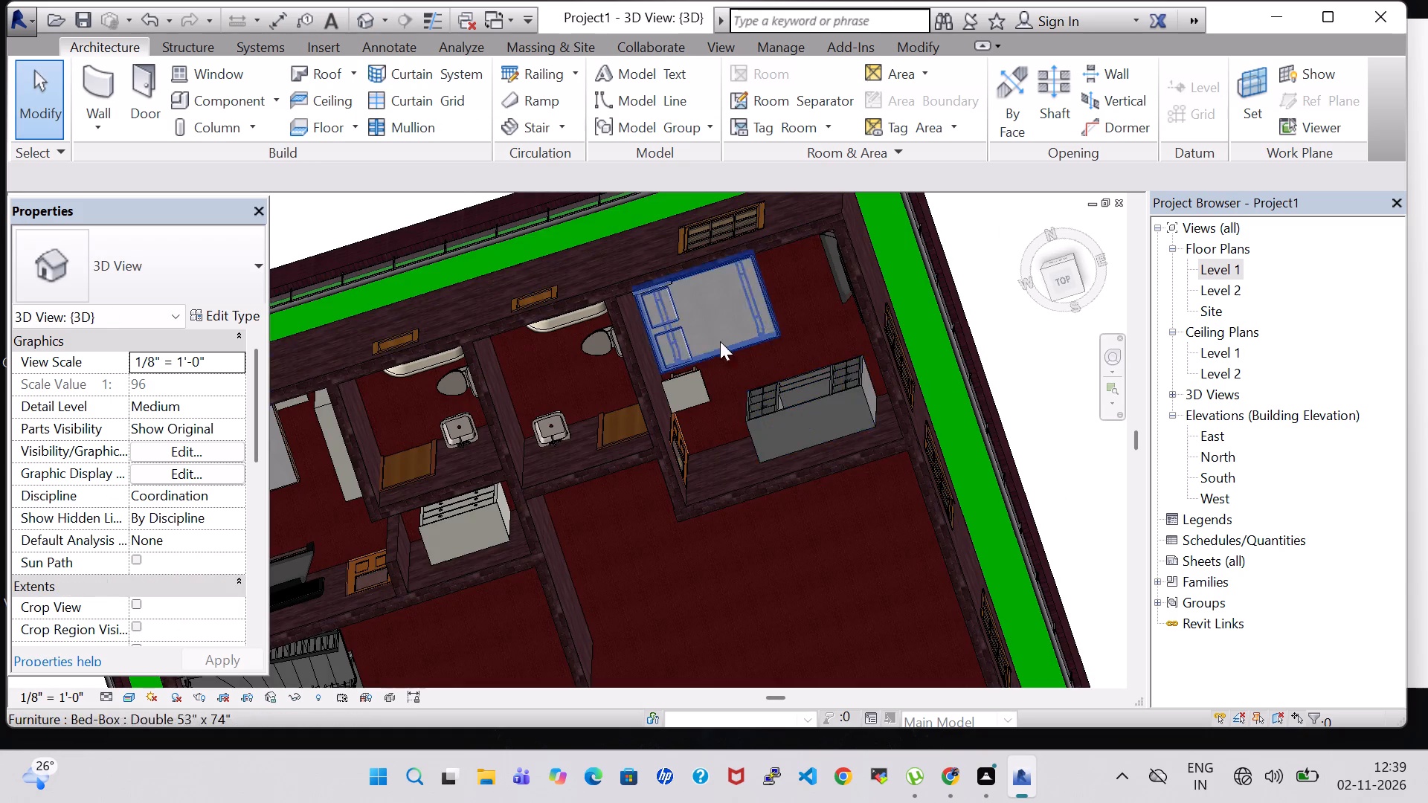
scroll(709, 341, down, 5)
shift+middle_click(956, 400)
shift+middle_drag(956, 400, 903, 344)
shift+middle_drag(805, 344, 758, 334)
shift+middle_drag(758, 334, 758, 316)
shift+middle_click(758, 301)
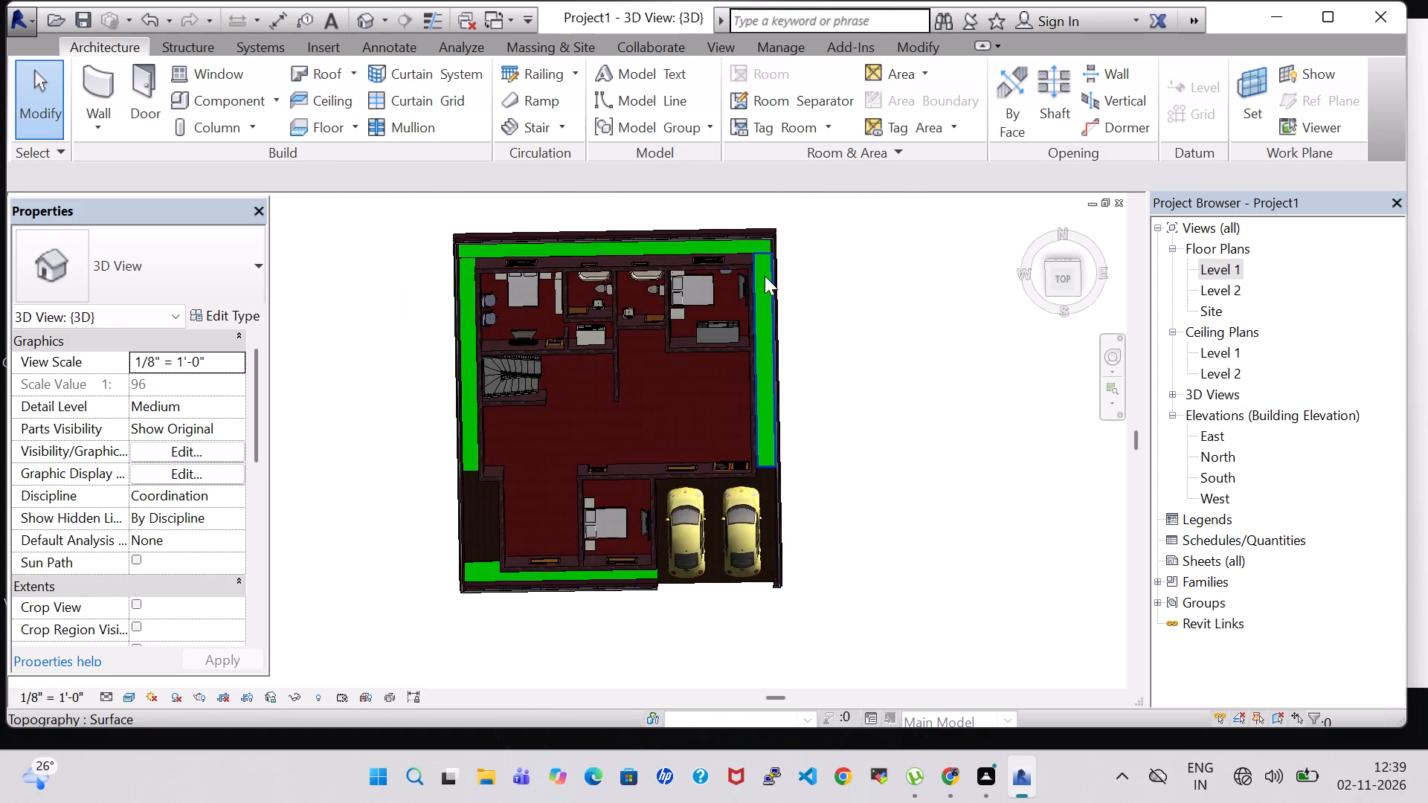
scroll(765, 276, up, 2)
shift+middle_drag(817, 451, 823, 368)
middle_drag(829, 367, 853, 393)
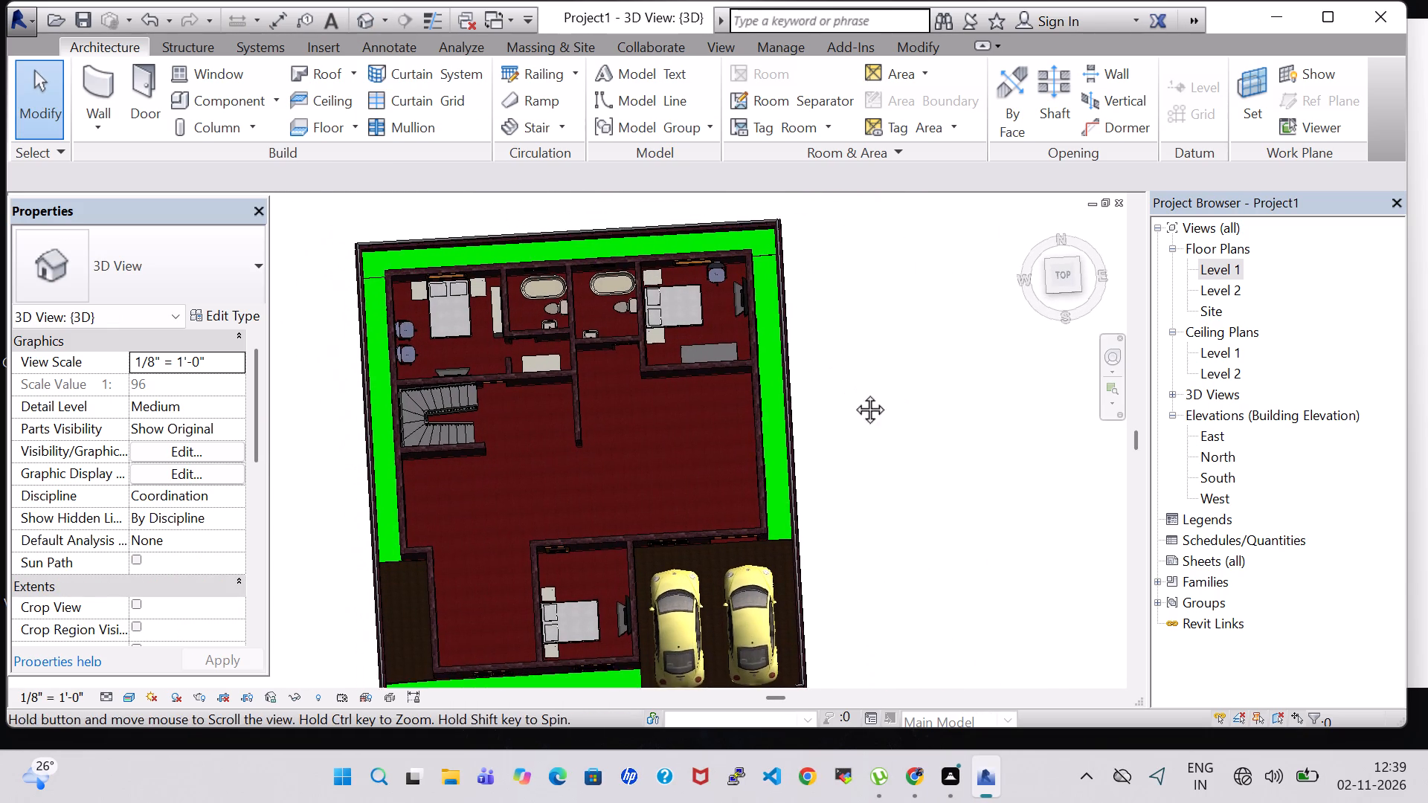
middle_drag(853, 393, 939, 422)
shift+middle_drag(994, 493, 974, 493)
shift+middle_drag(976, 493, 985, 493)
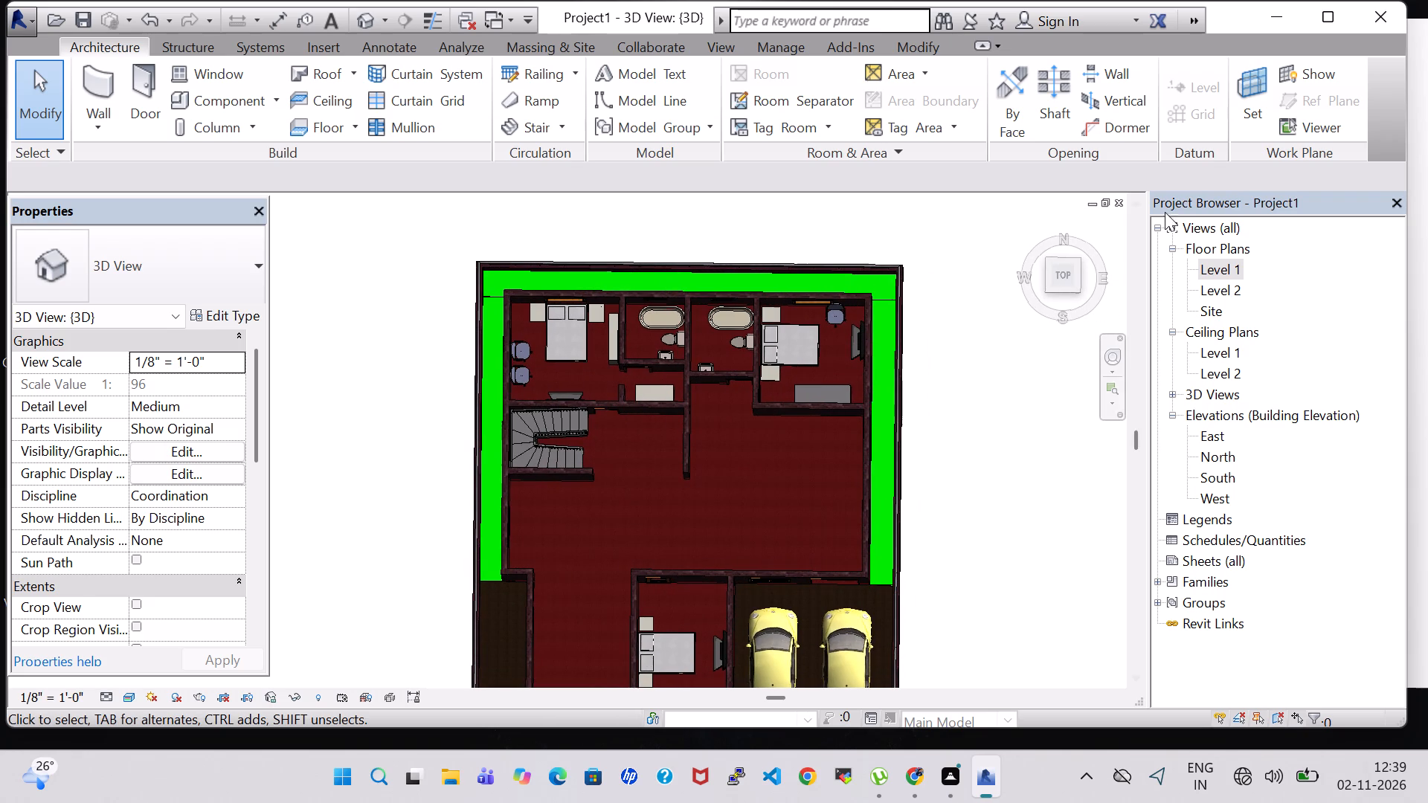
In the Level 1 floor plan, load the Mirror-Ellipse component family from the US Imperial Furniture library.
triple_click(1211, 268)
click(234, 93)
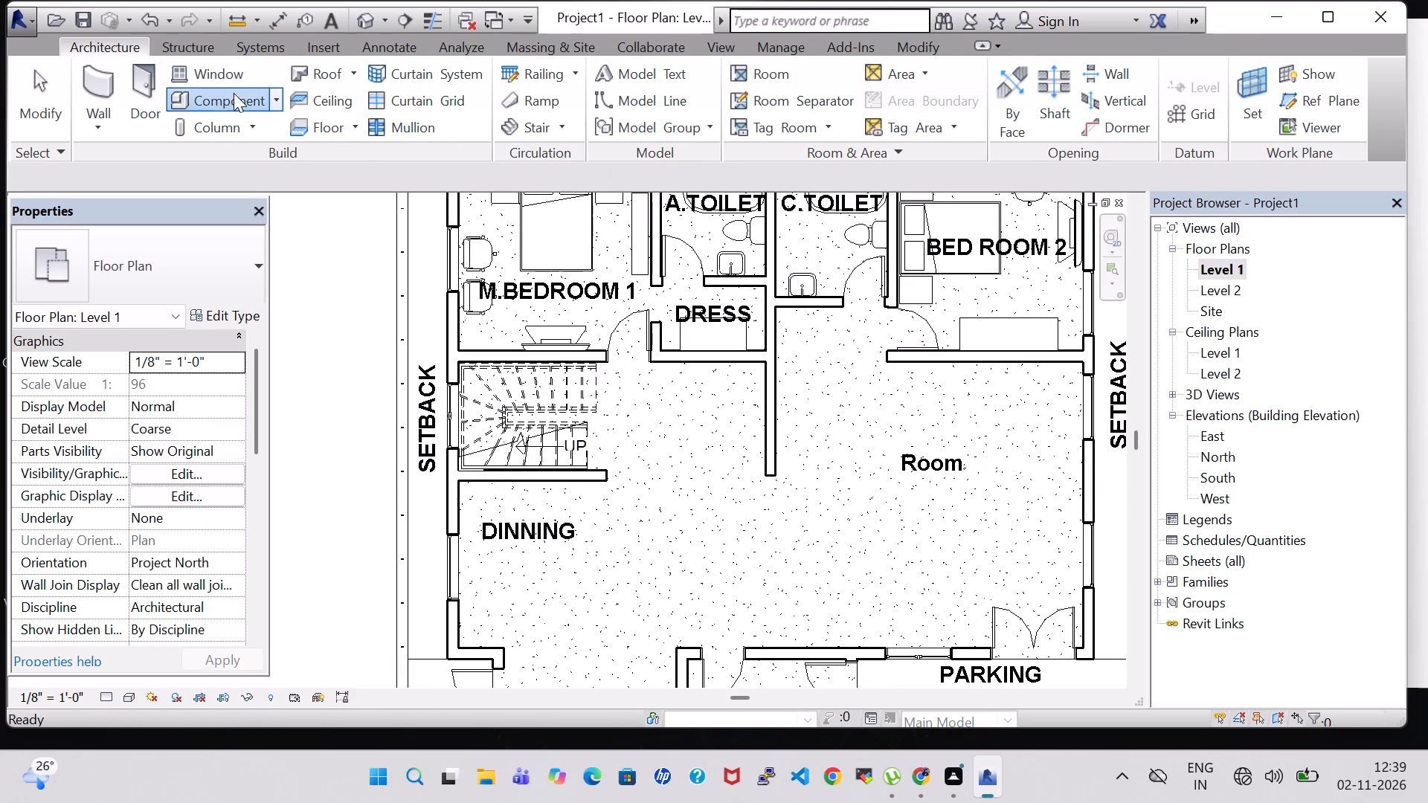
click(910, 109)
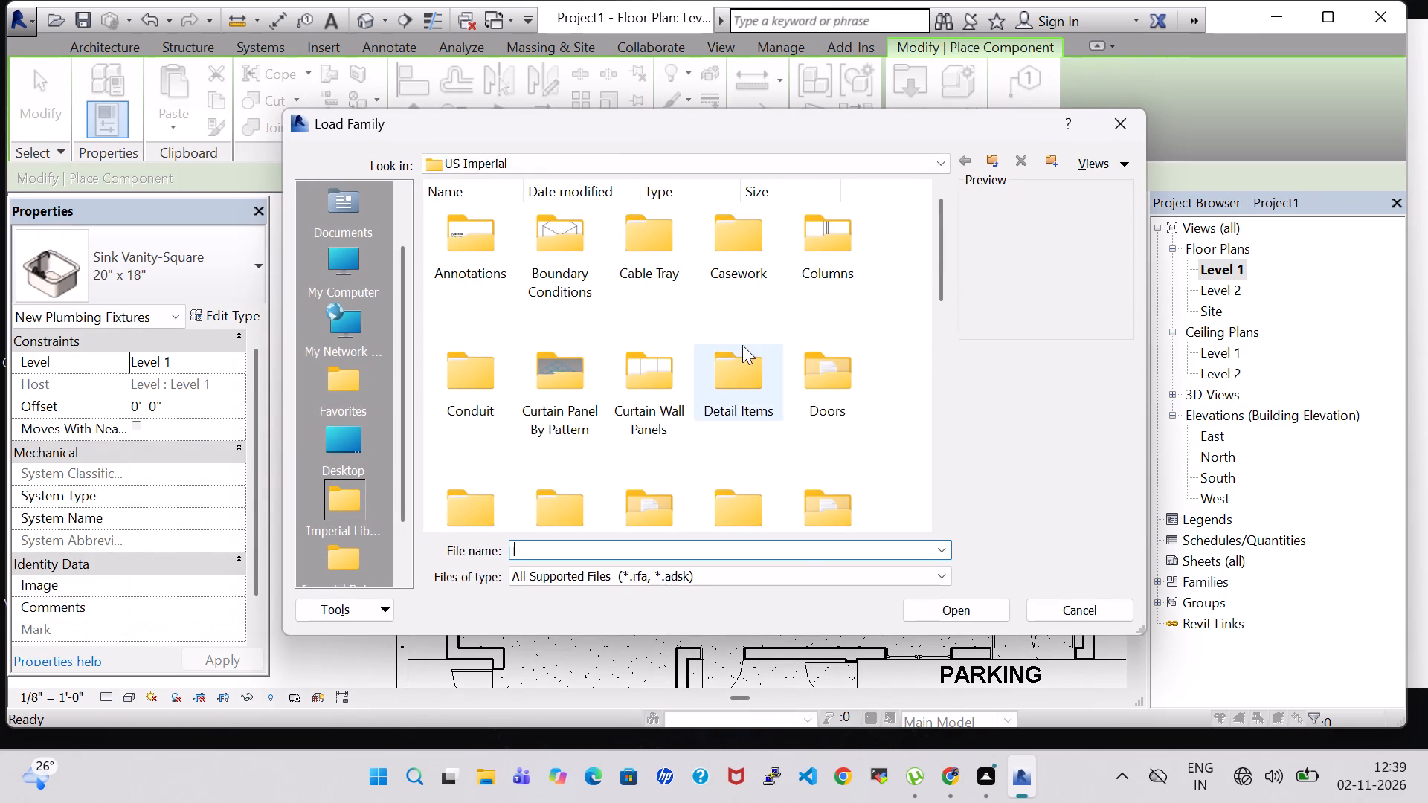
scroll(742, 345, down, 1)
double_click(820, 321)
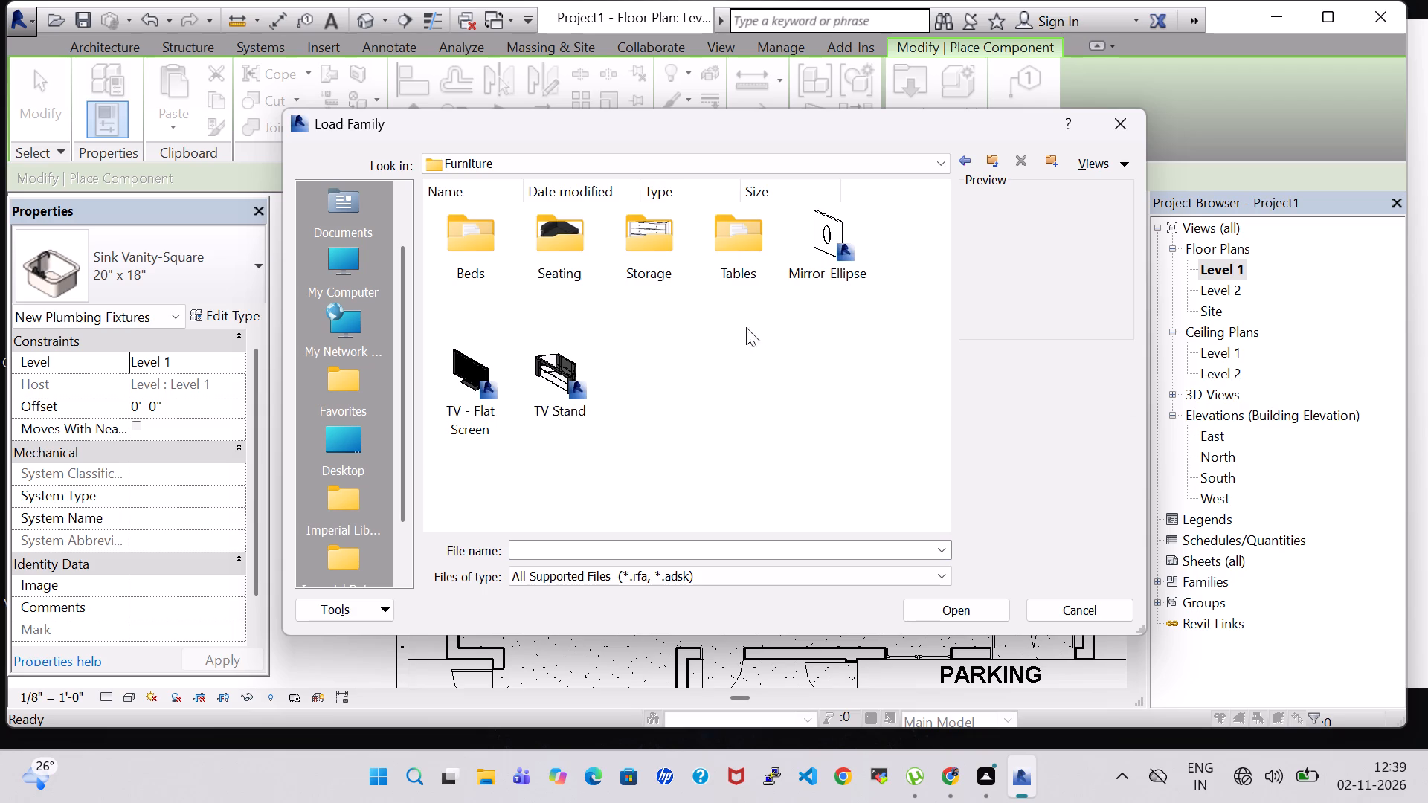
click(833, 230)
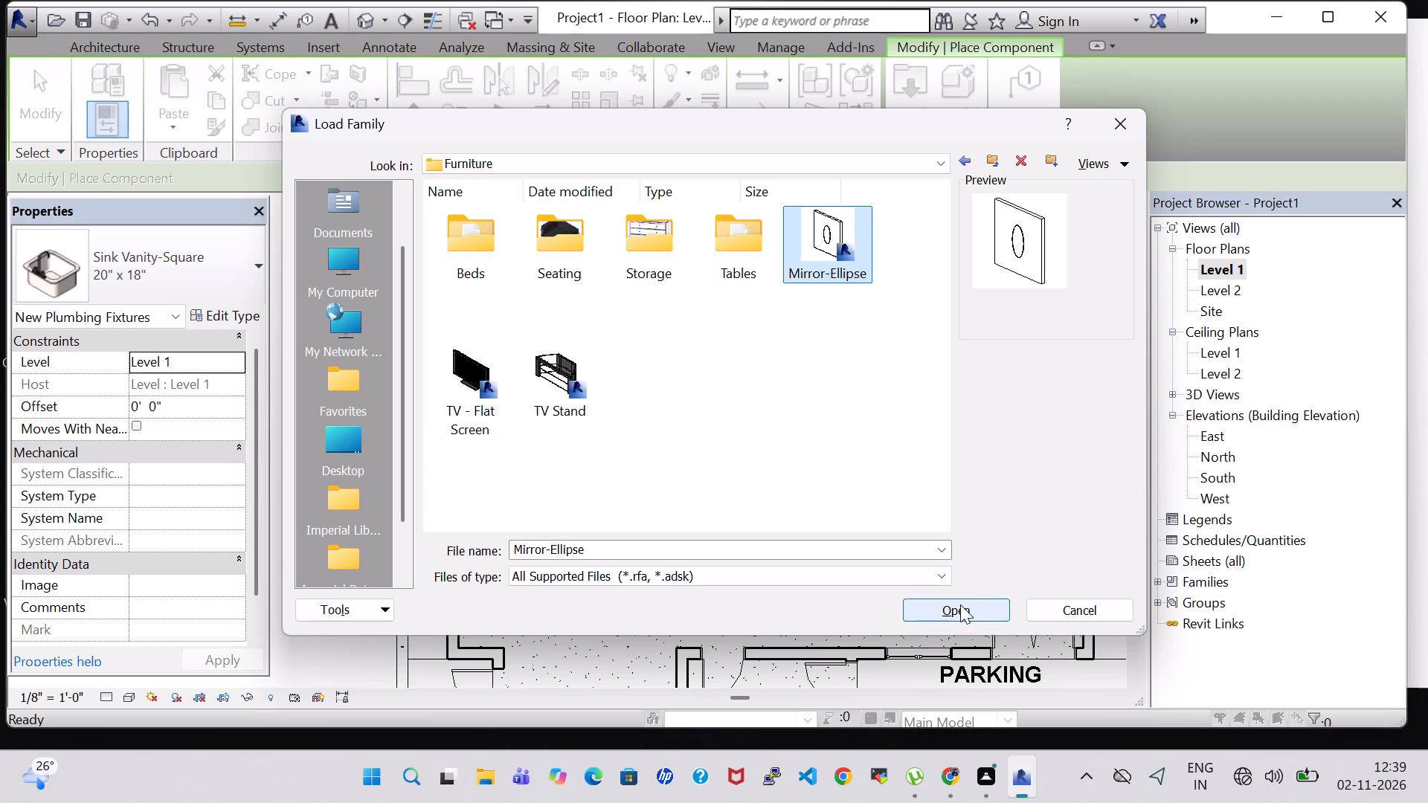
click(960, 604)
Place the 24" x 48" elliptical mirror on the Room side of the wall beside DRESS.
scroll(827, 463, up, 5)
middle_drag(805, 303, 779, 495)
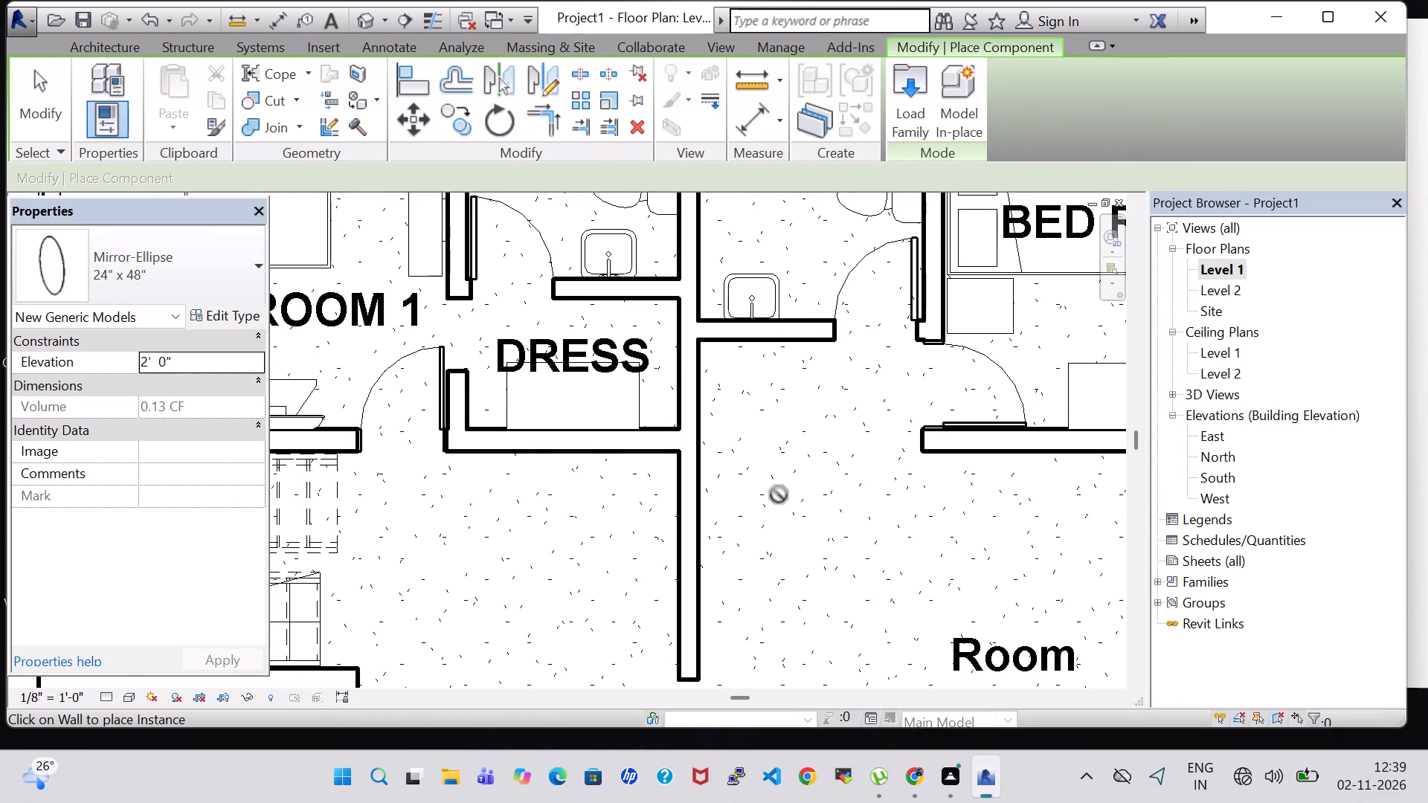
scroll(743, 456, up, 5)
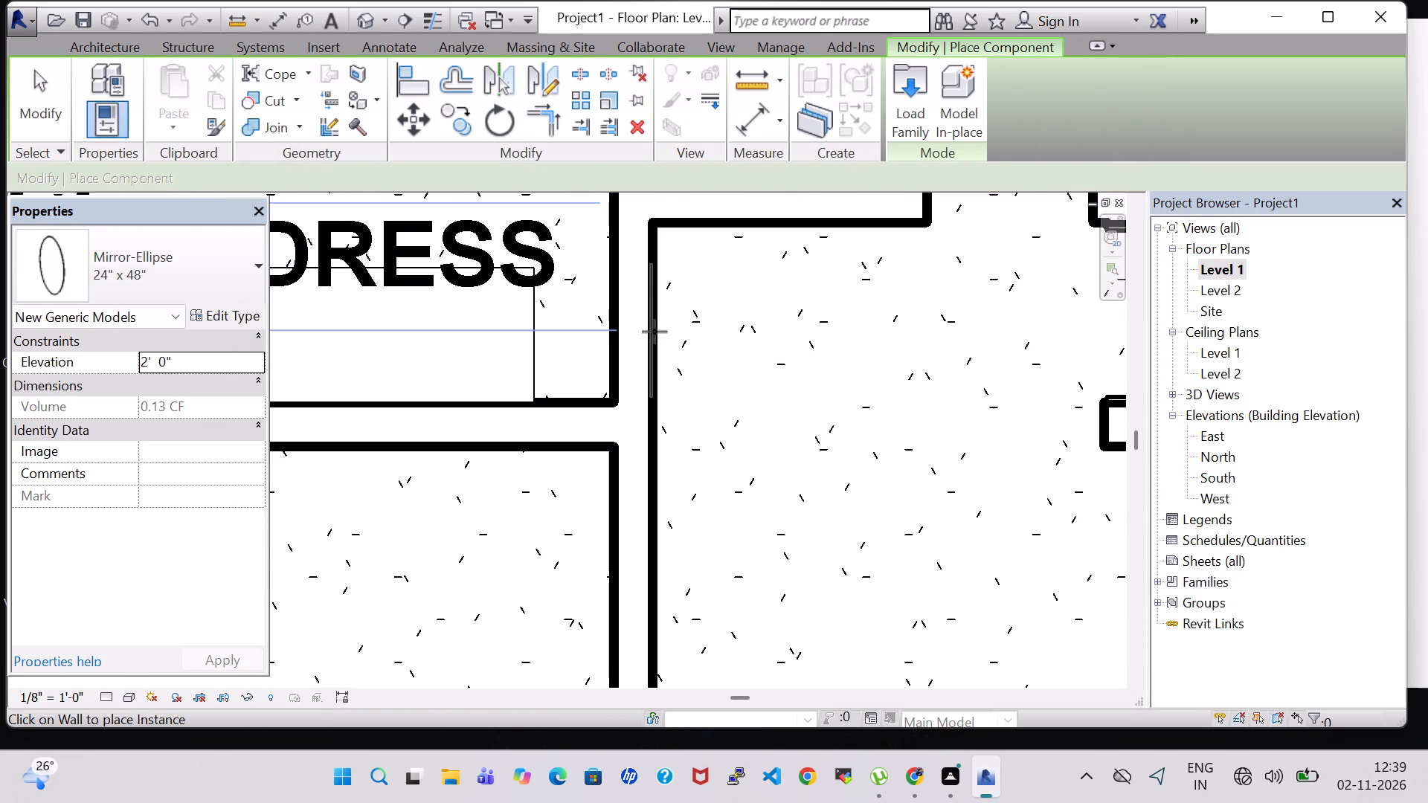
click(654, 332)
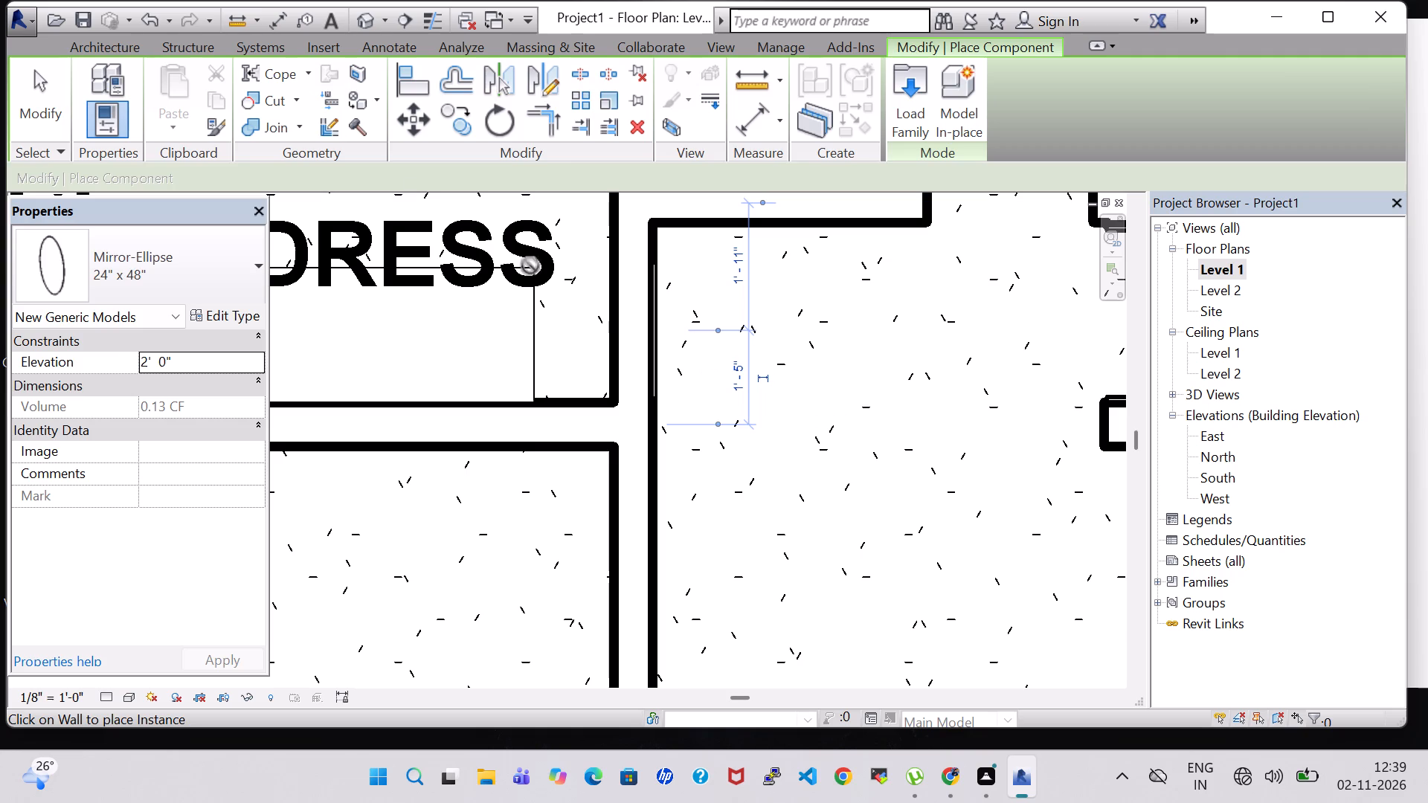
key(Escape)
key(Escape)
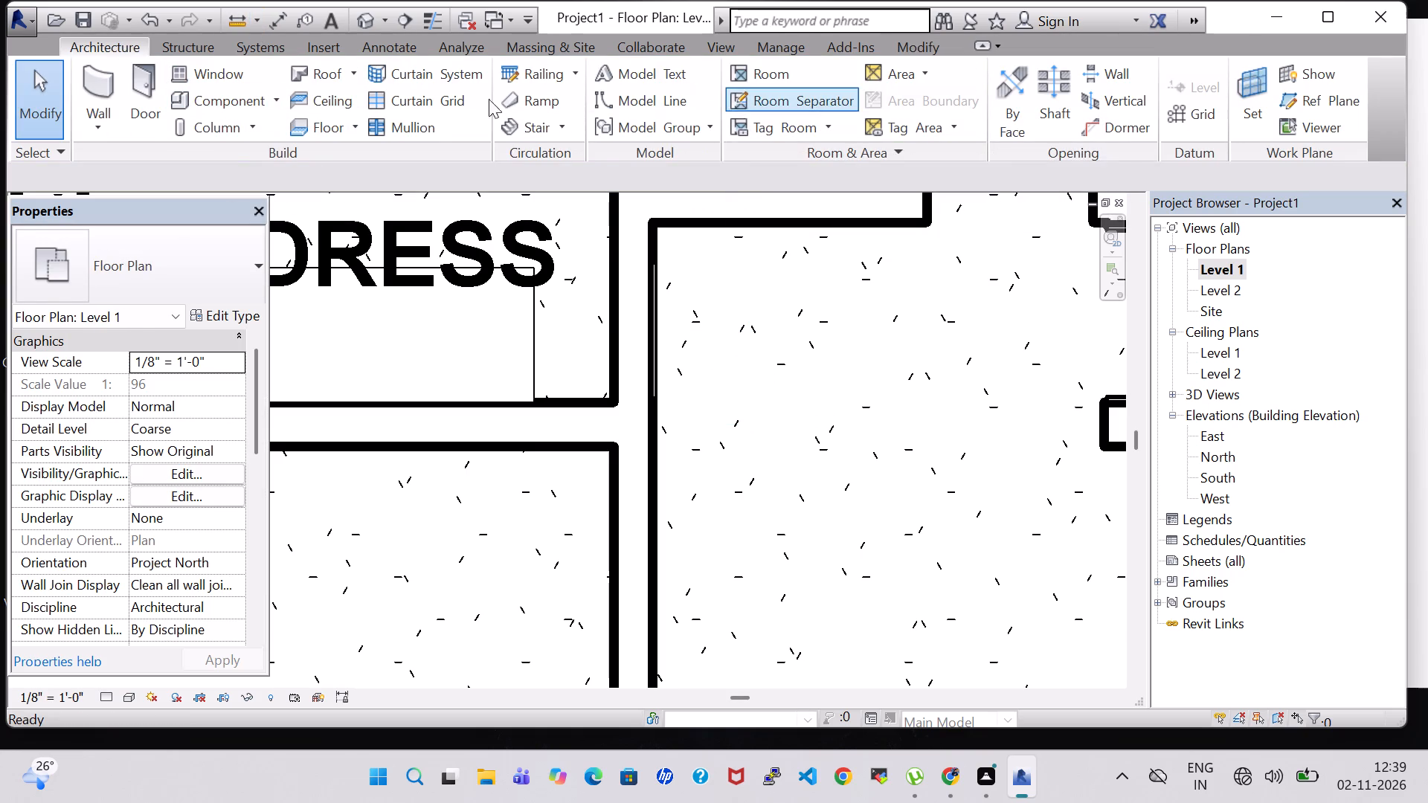
Load the Sink Vanity-Round family from the architectural plumbing fixtures' Sinks library.
click(211, 90)
click(907, 100)
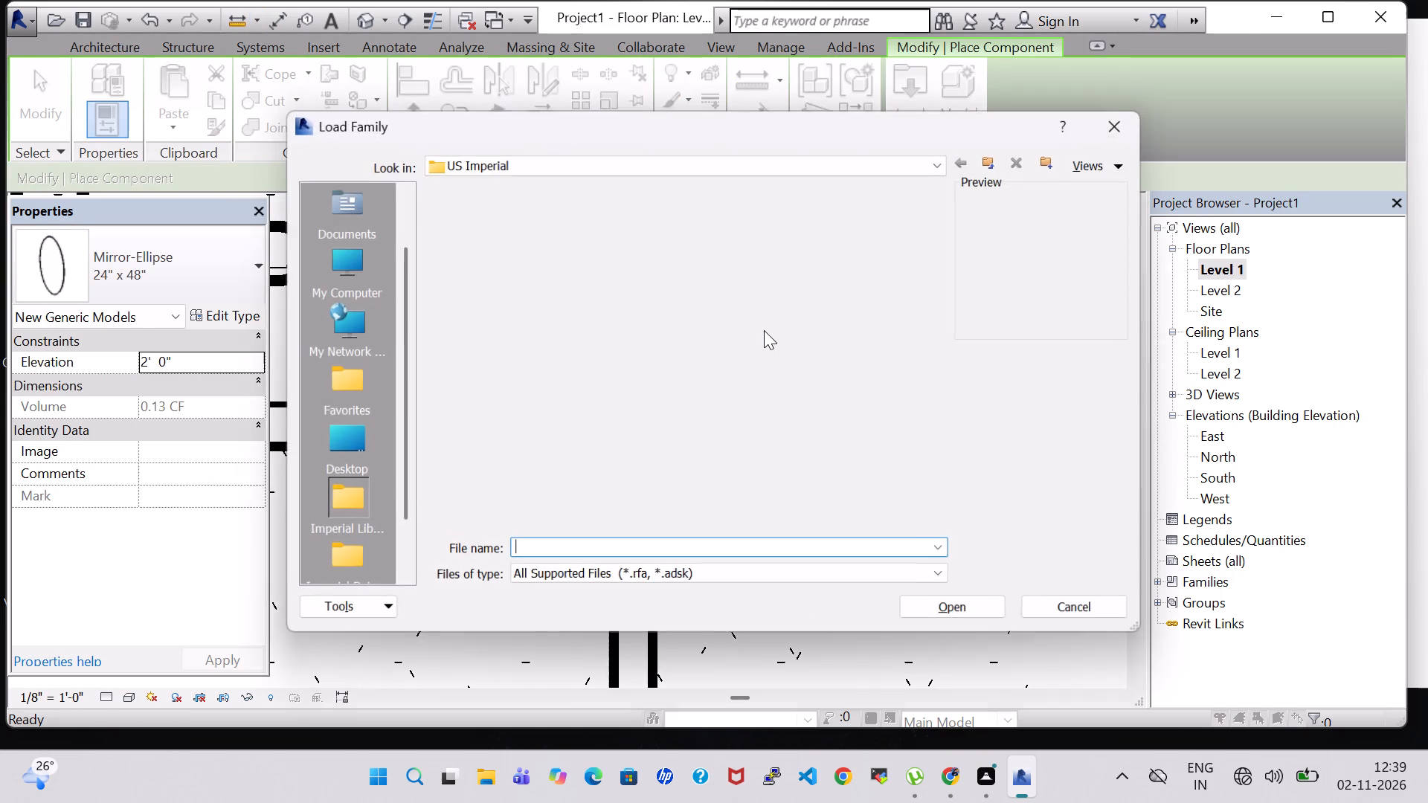
scroll(764, 330, down, 2)
scroll(646, 340, down, 1)
scroll(646, 341, up, 1)
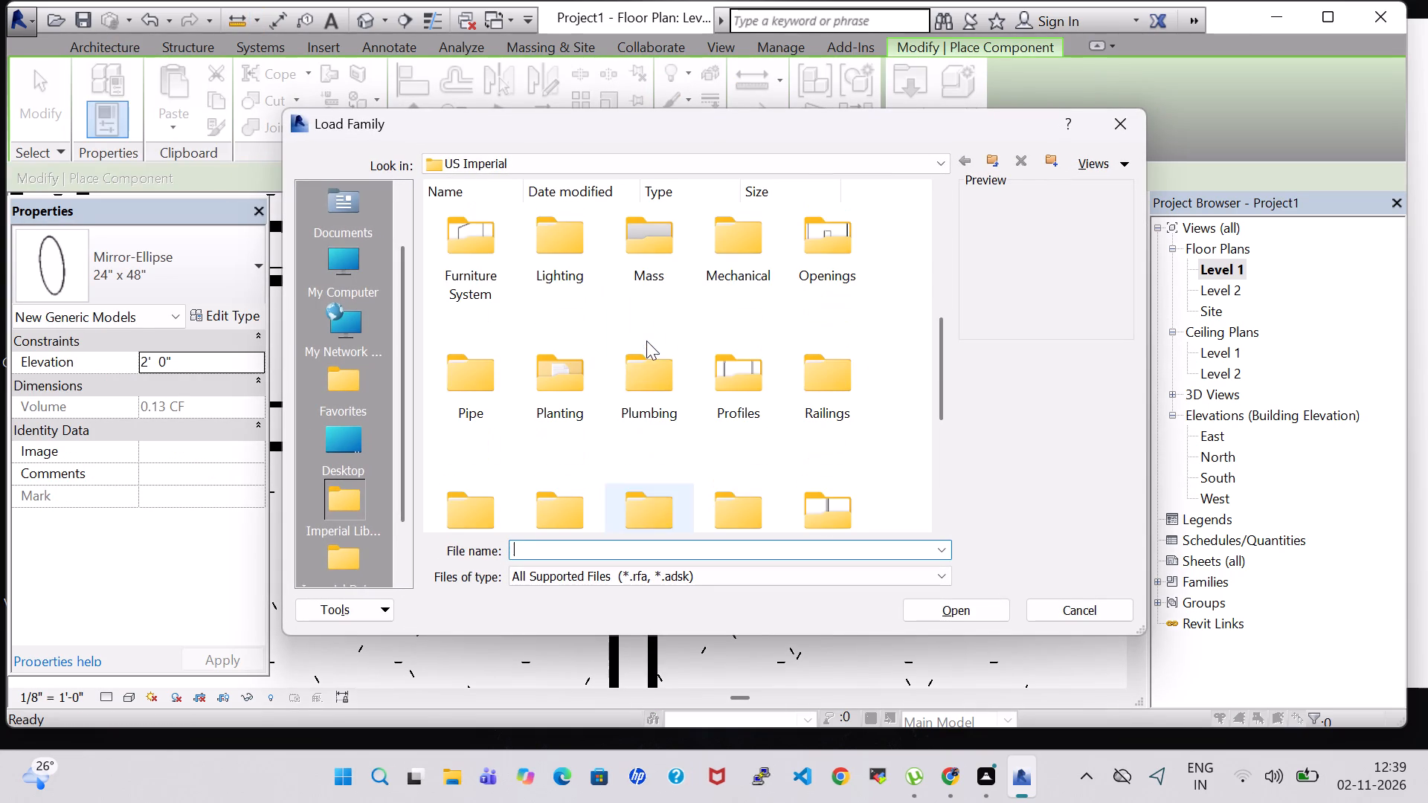
double_click(649, 381)
double_click(500, 246)
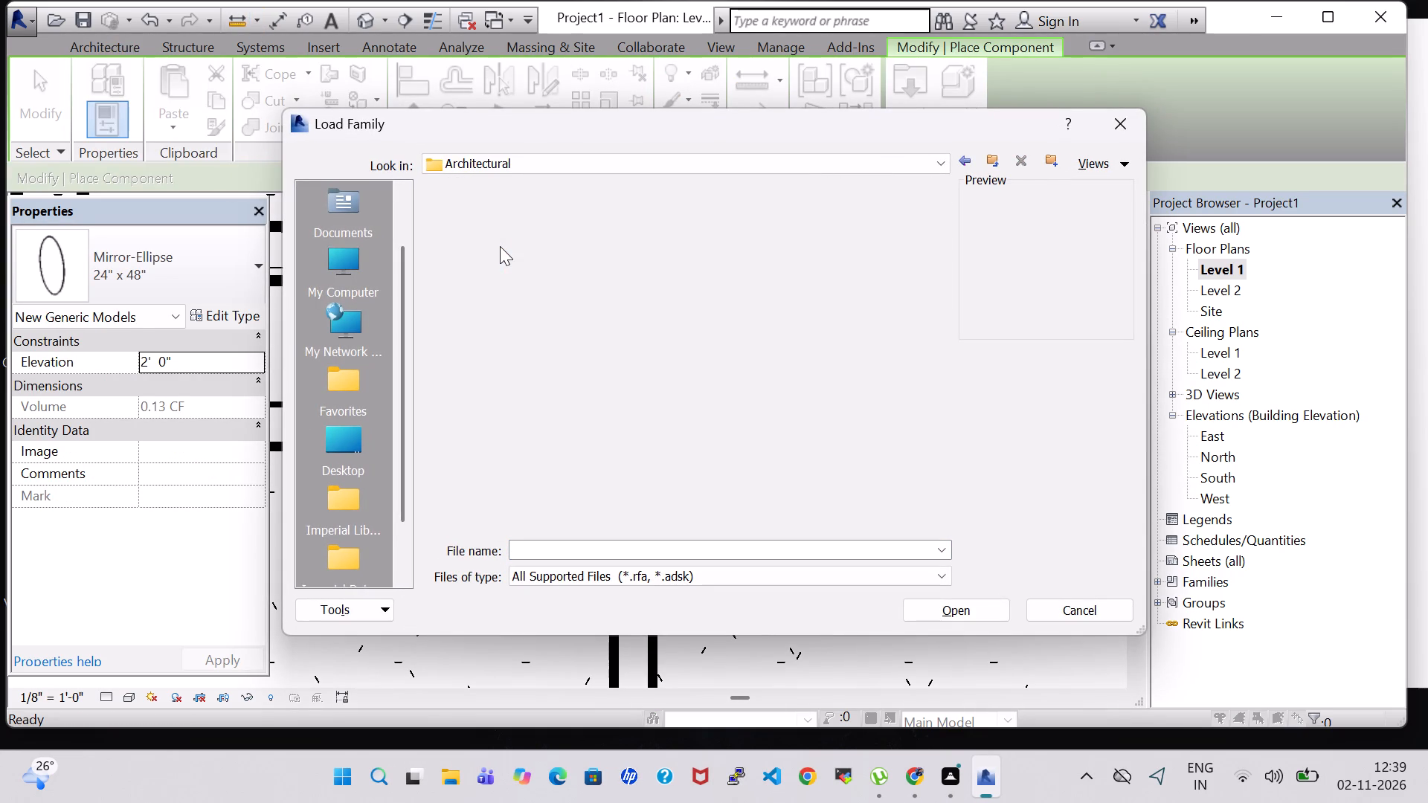
double_click(567, 237)
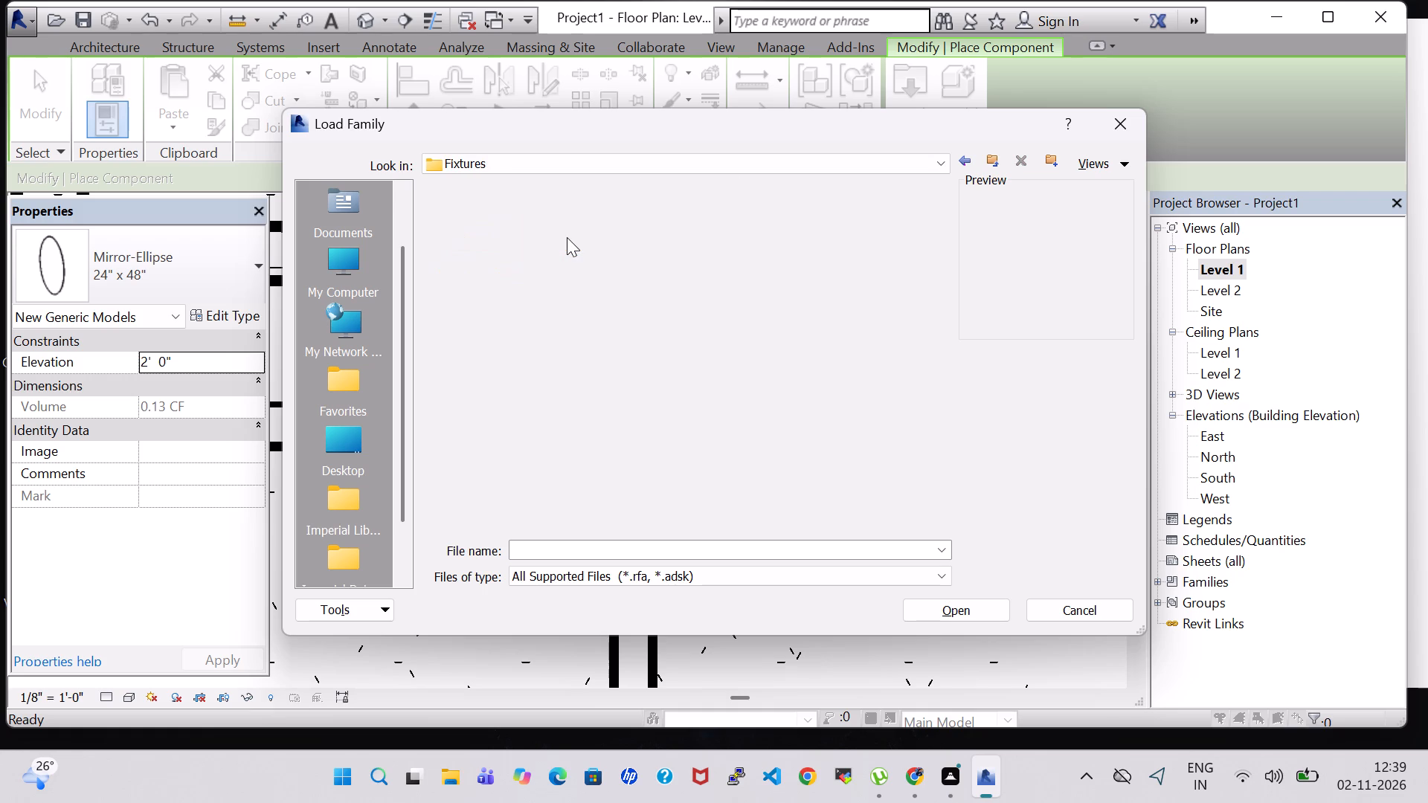
double_click(861, 232)
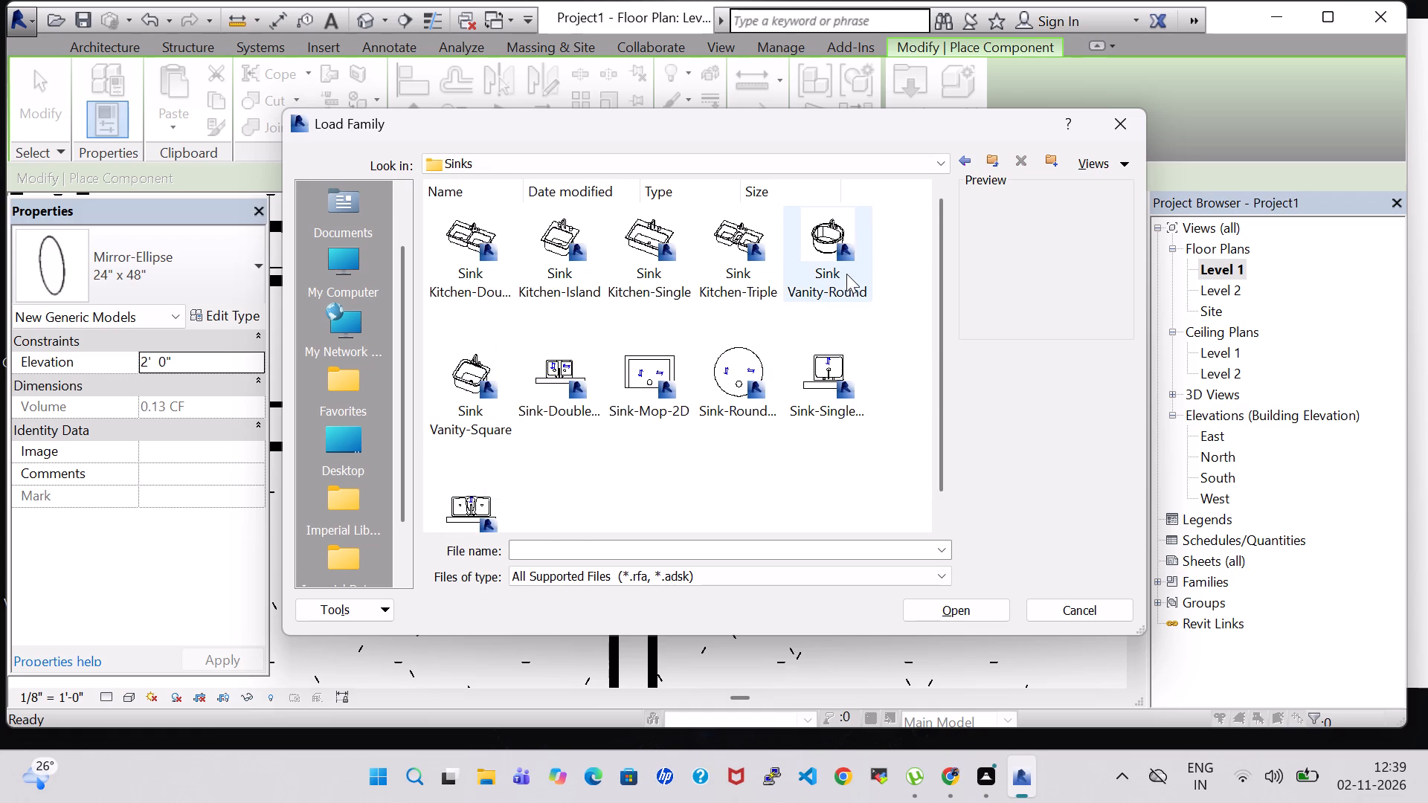
click(846, 274)
click(983, 610)
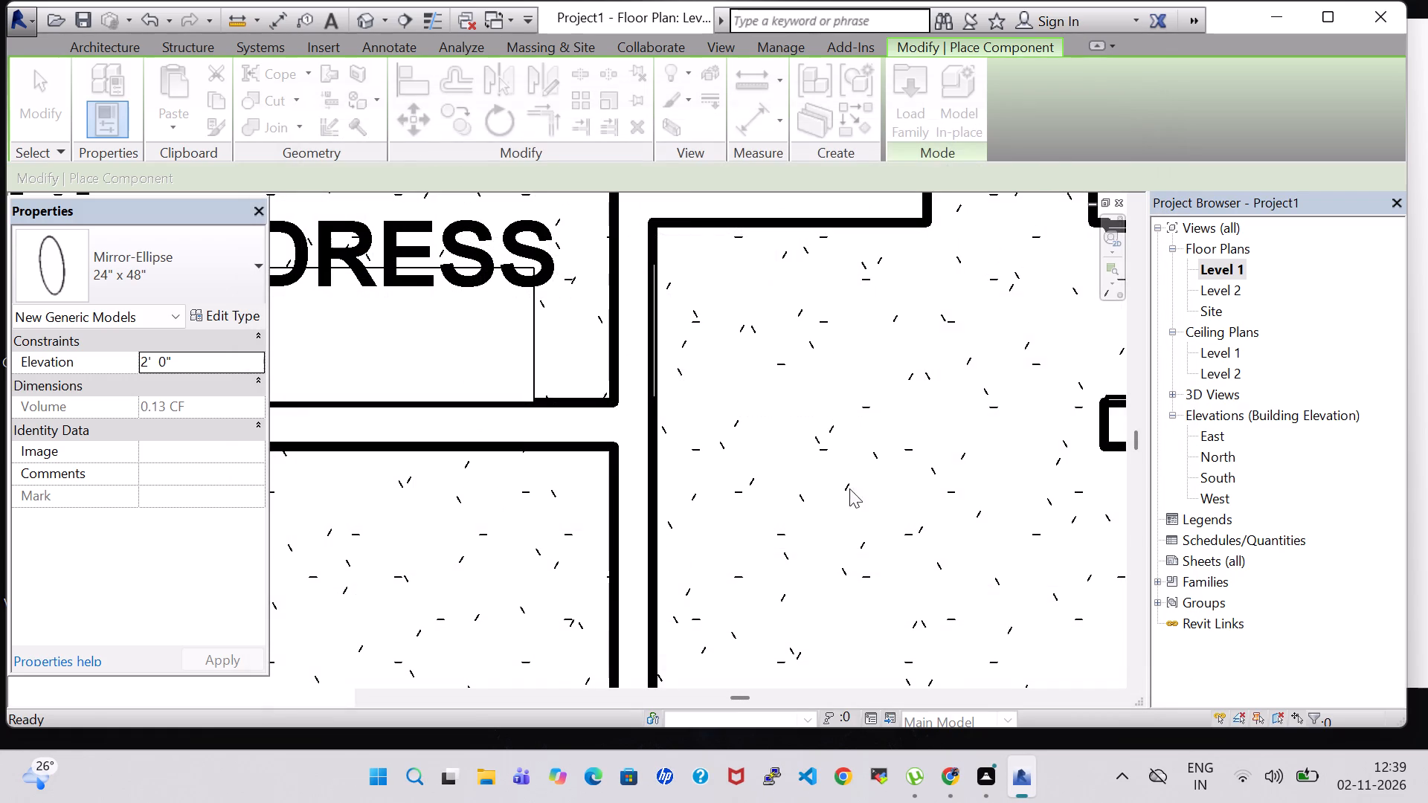
Place the 19" x 19" round vanity sink against the wall in front of the mirror, rotated with its faucet toward the wall.
key(space)
scroll(715, 343, up, 5)
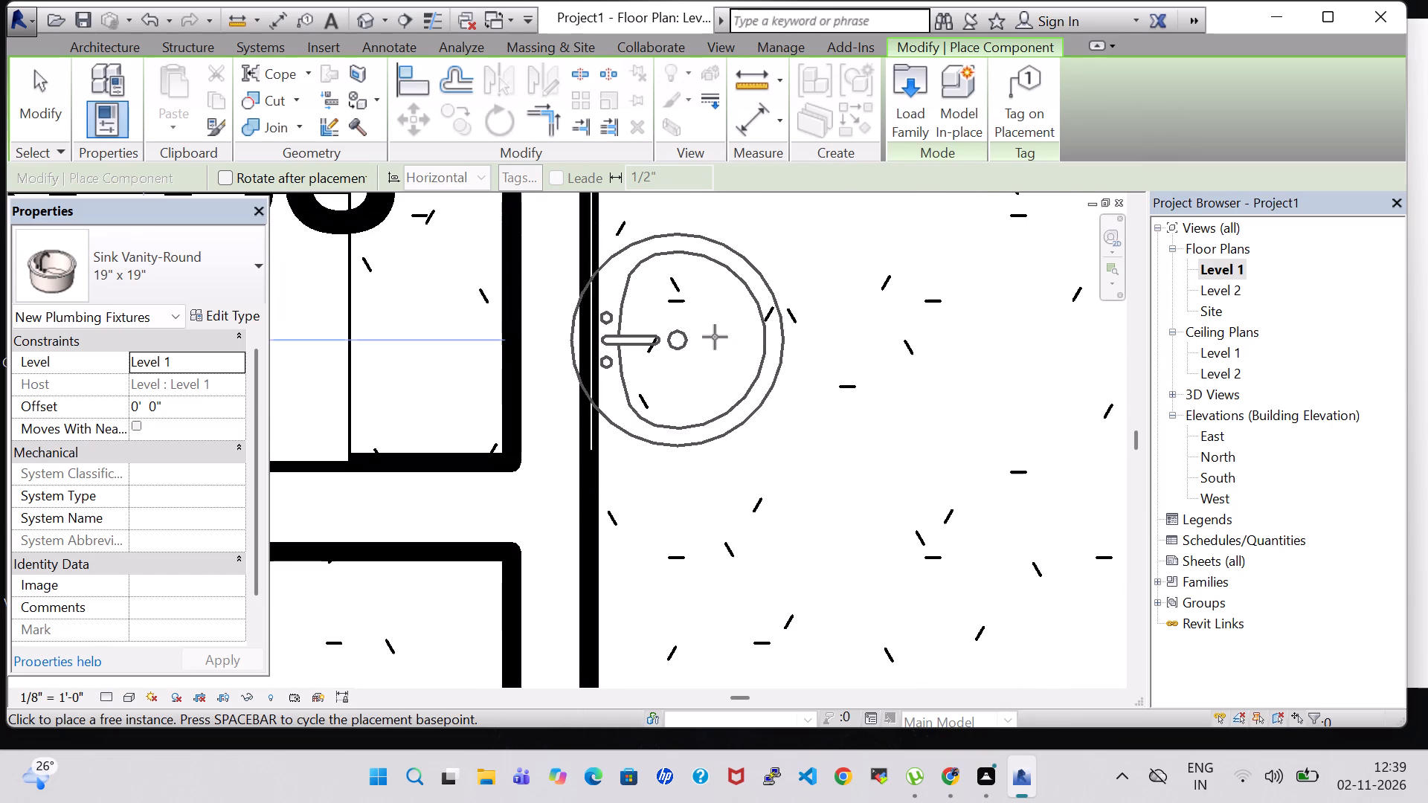
click(739, 312)
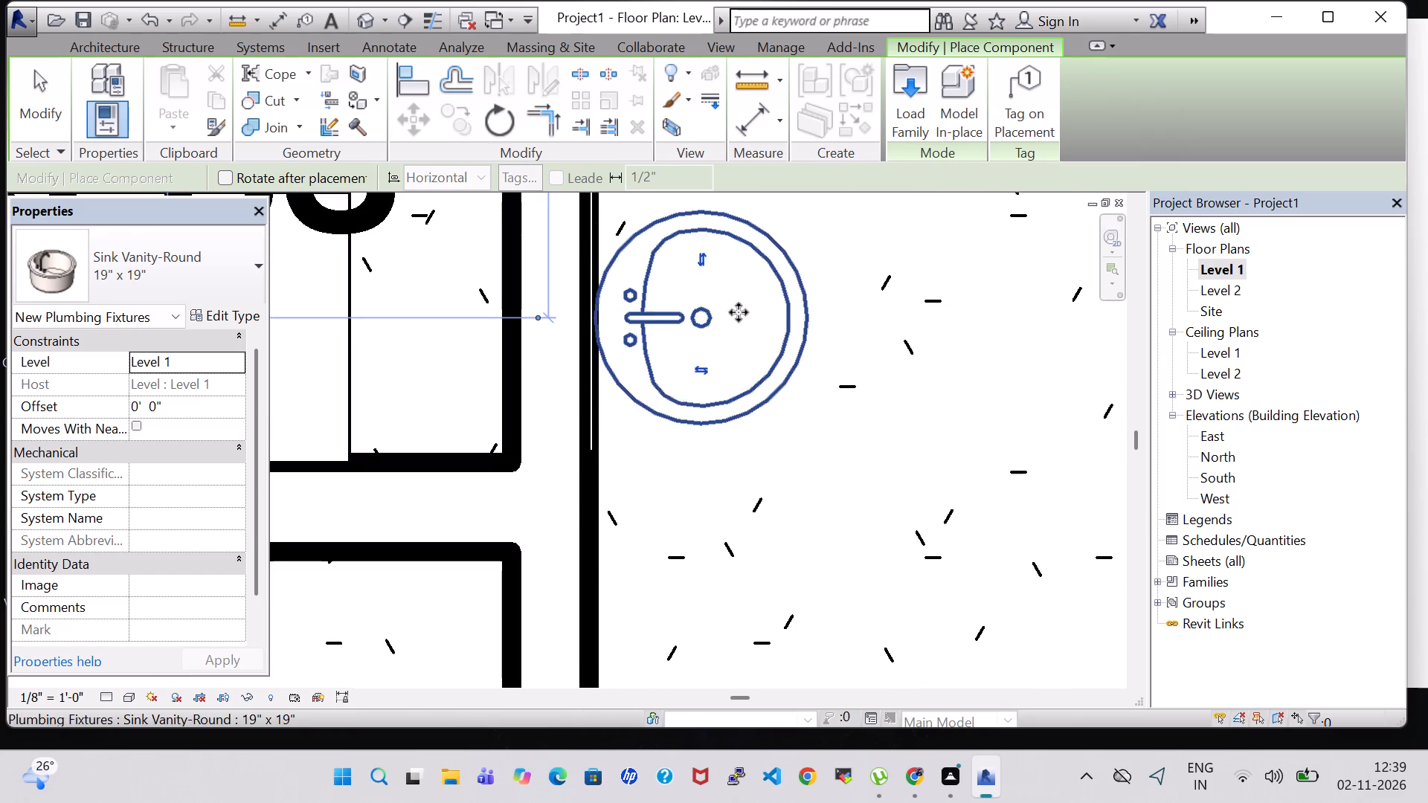
key(Escape)
key(Escape)
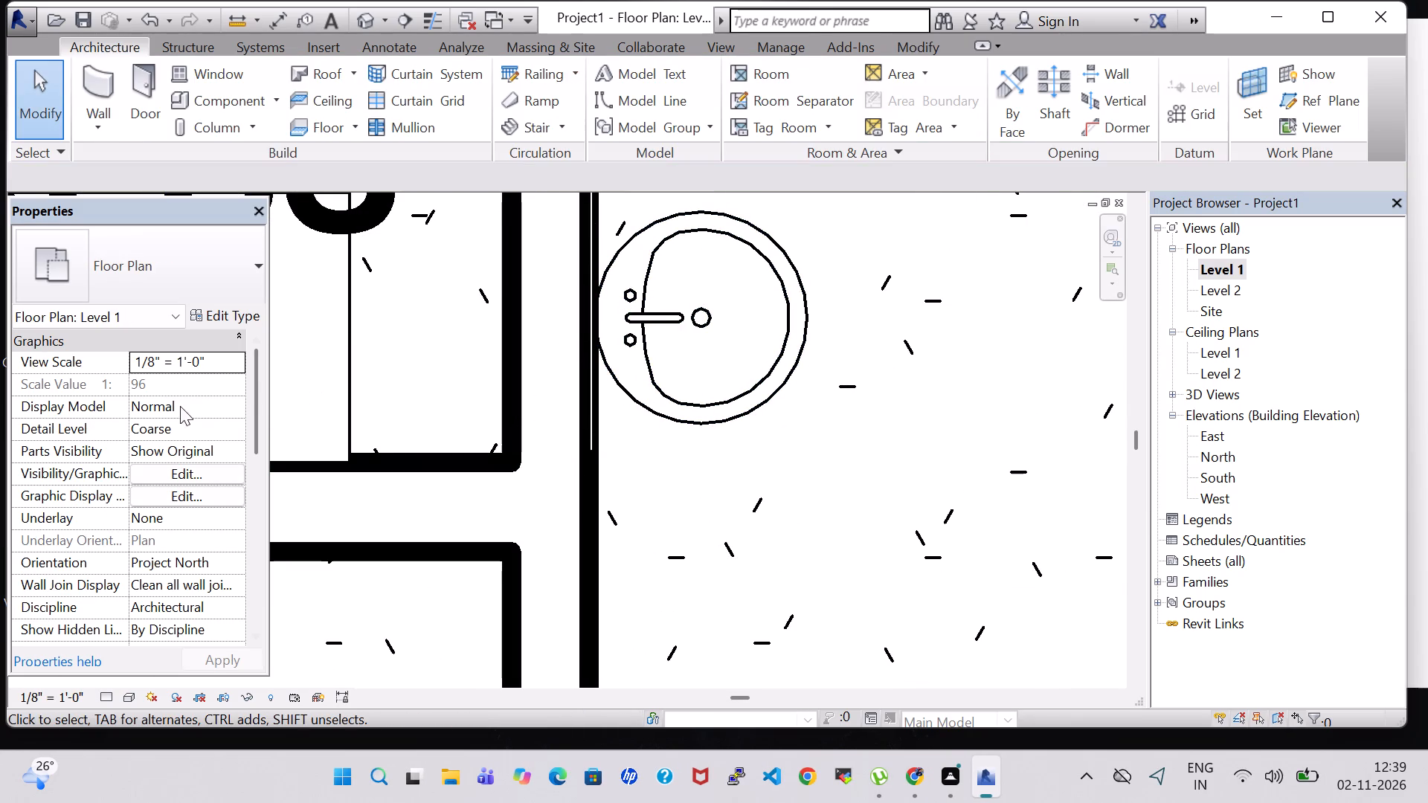
Set the round vanity sink's offset from Level 1 to 2' 0".
click(687, 390)
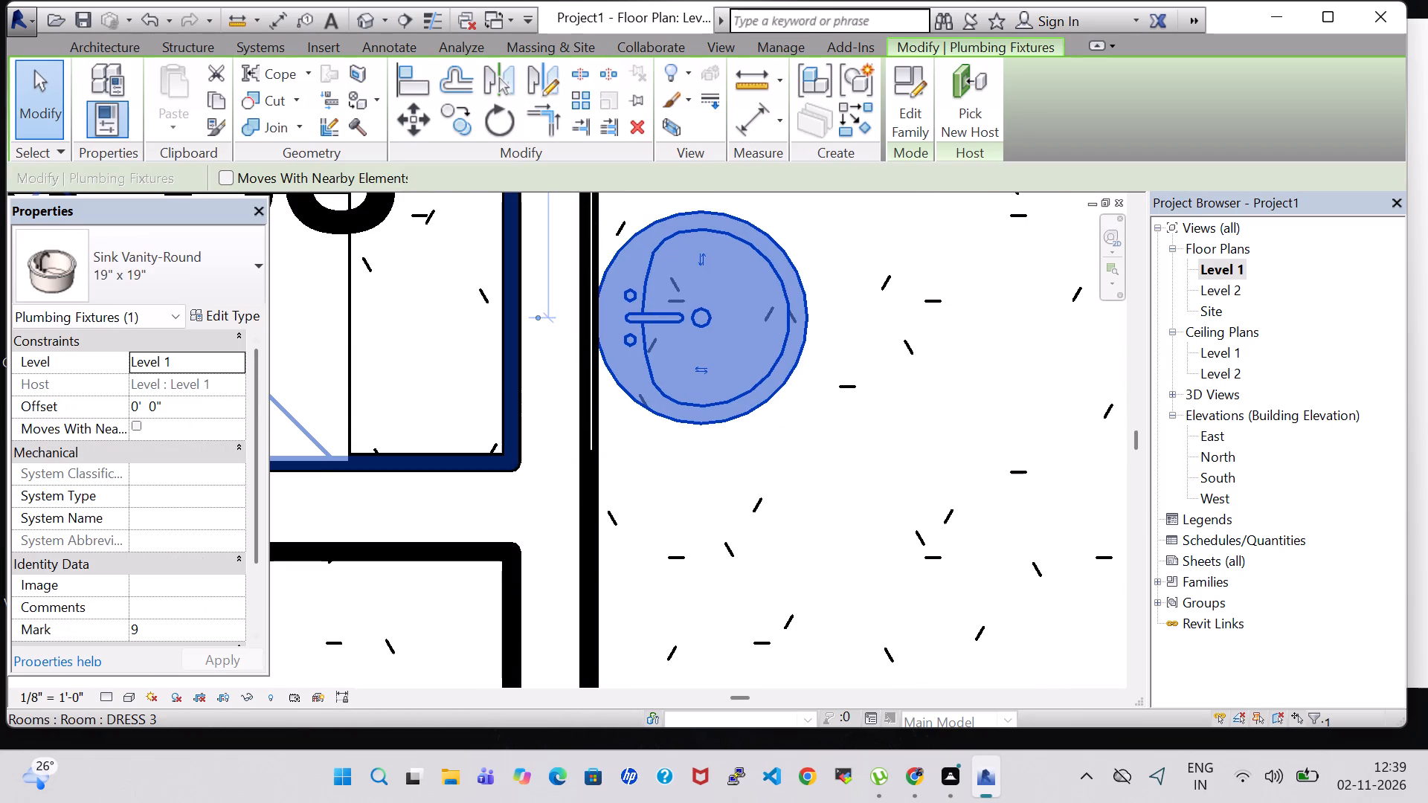
click(139, 409)
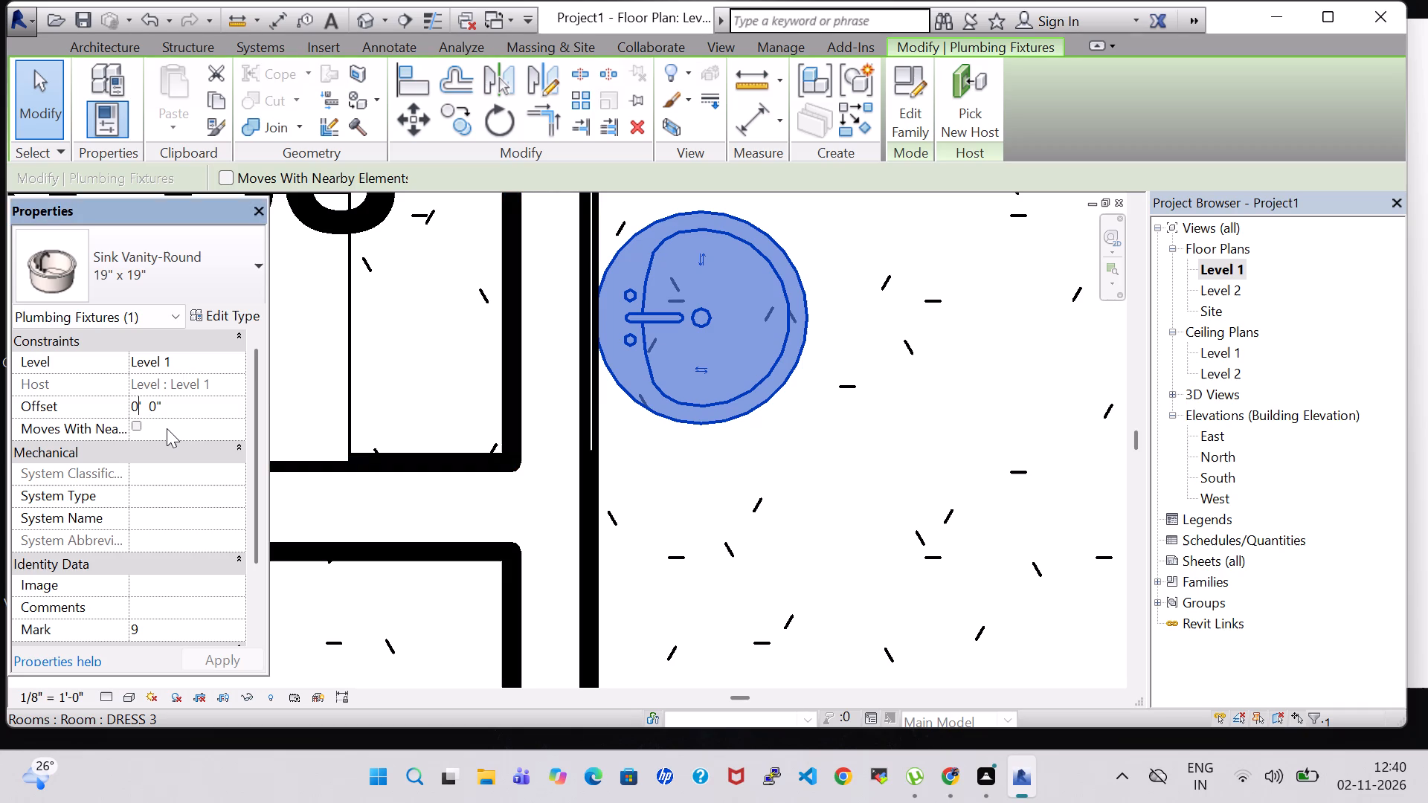
key(BackSpace)
key(2)
key(Return)
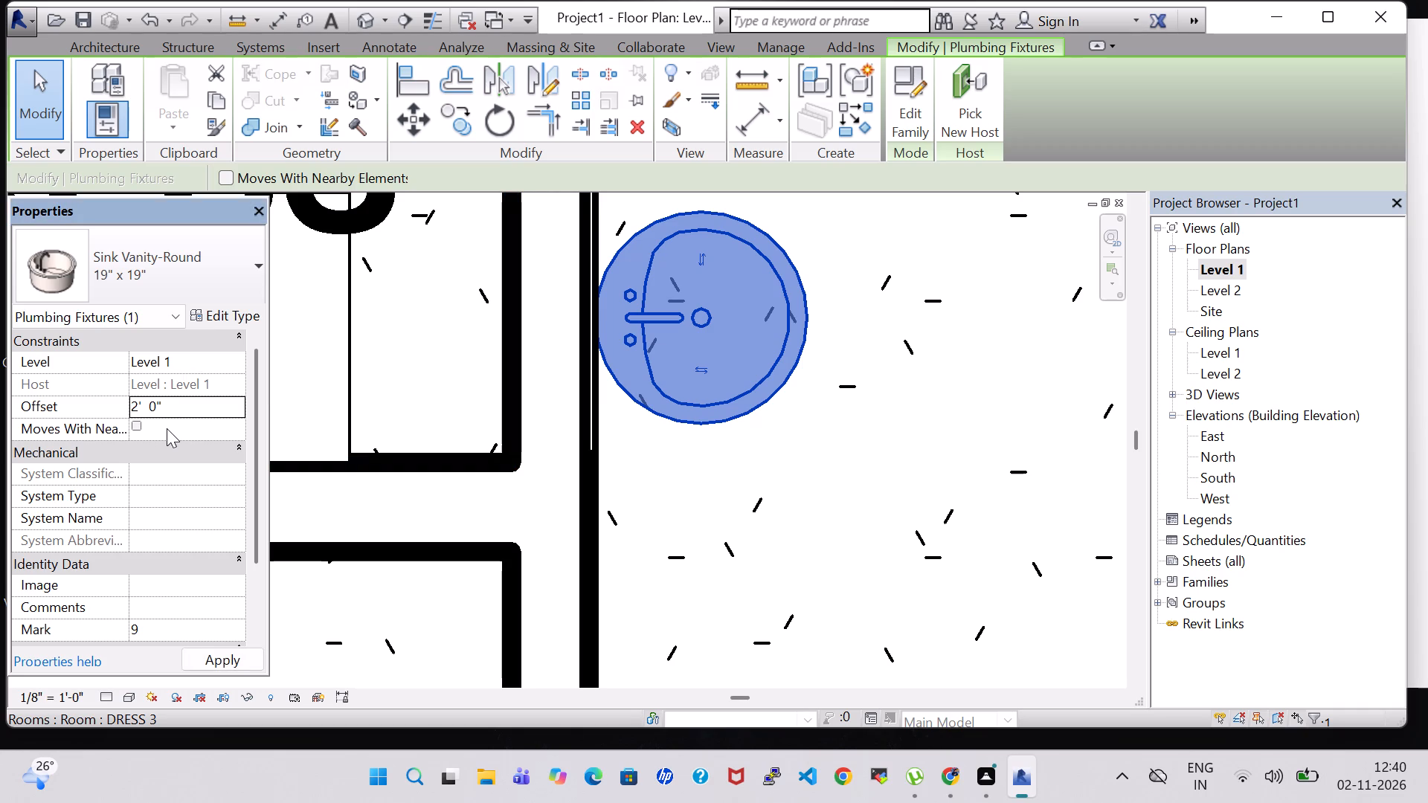
Load the Base Cabinet-2 Bin family from the Base Cabinets folder of the Casework library.
click(87, 51)
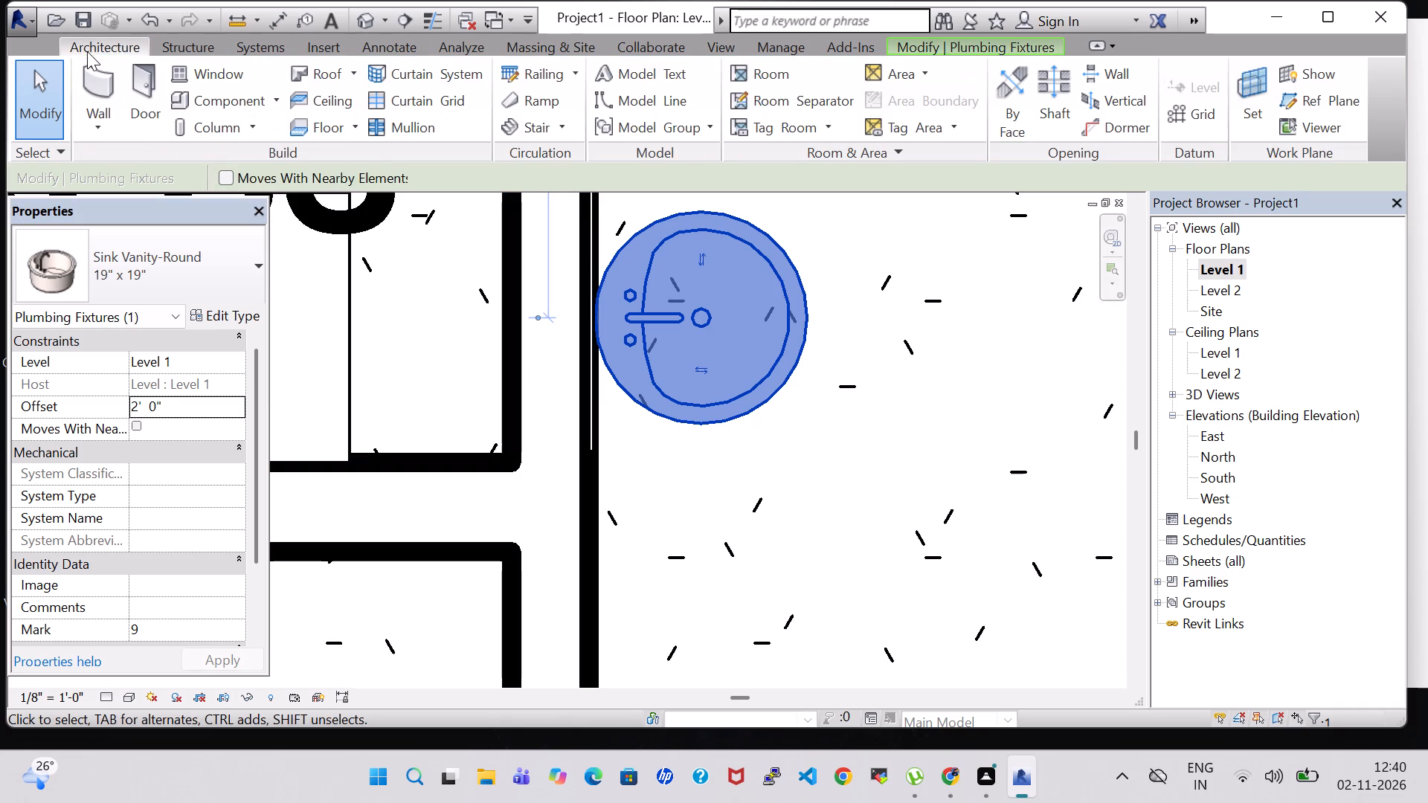
click(225, 110)
click(883, 109)
click(896, 109)
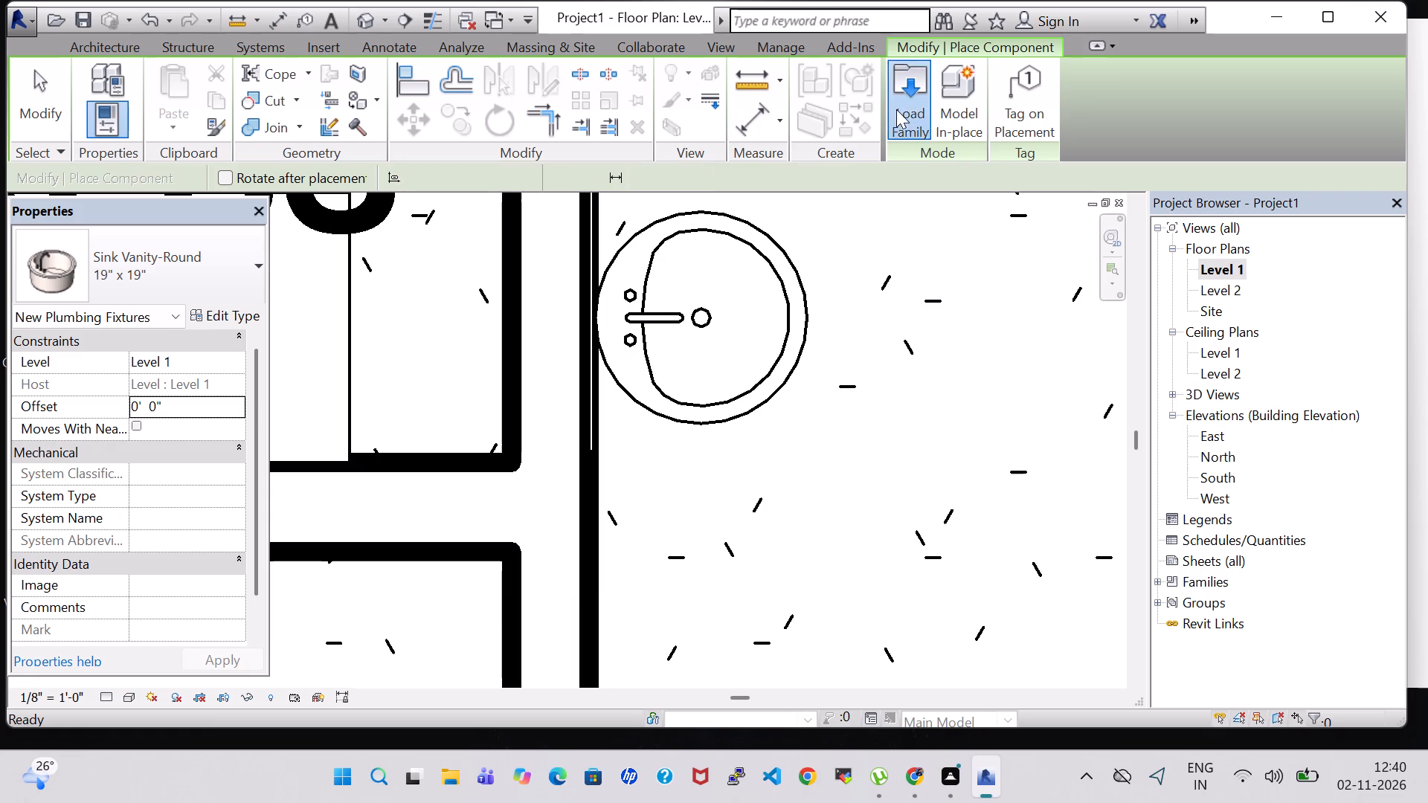
double_click(733, 245)
double_click(505, 257)
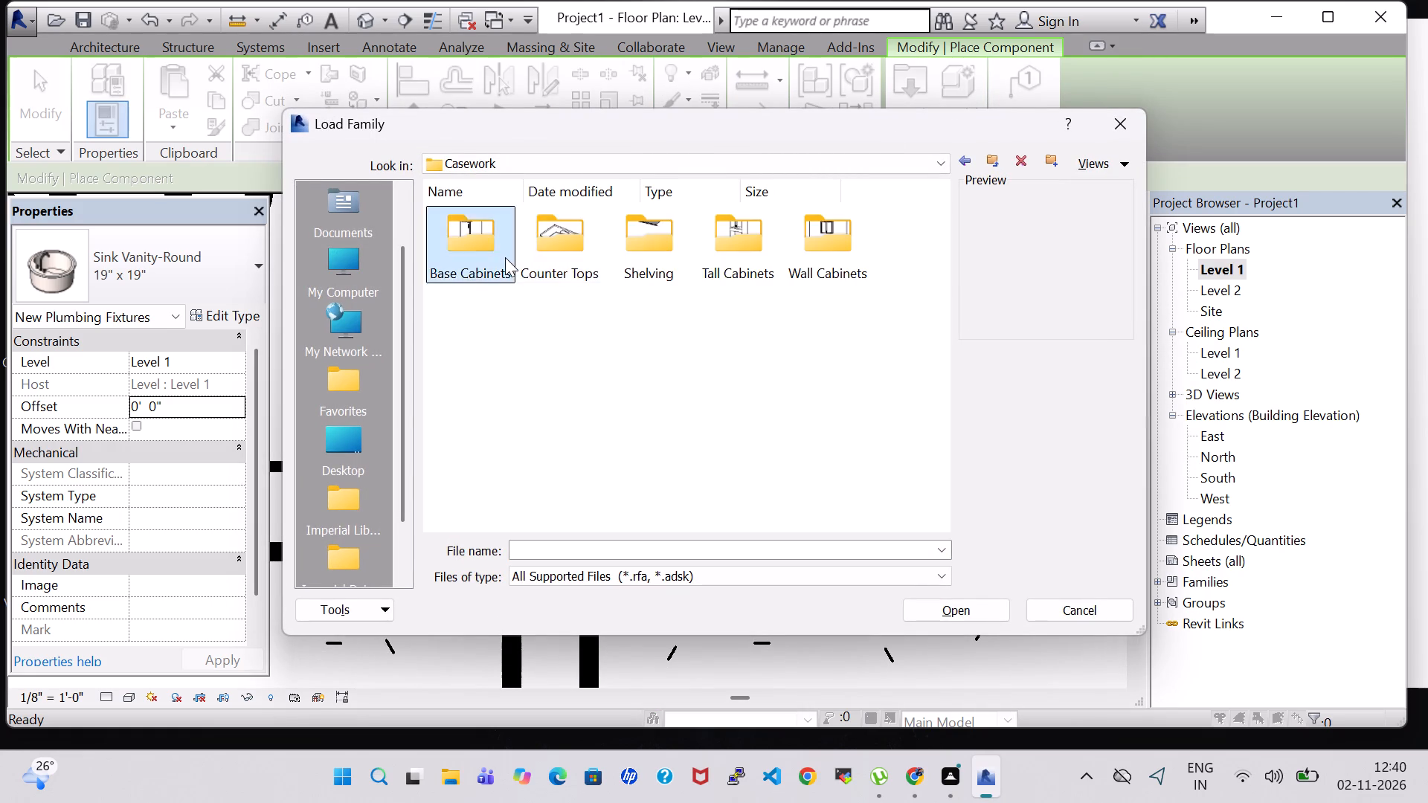
click(482, 248)
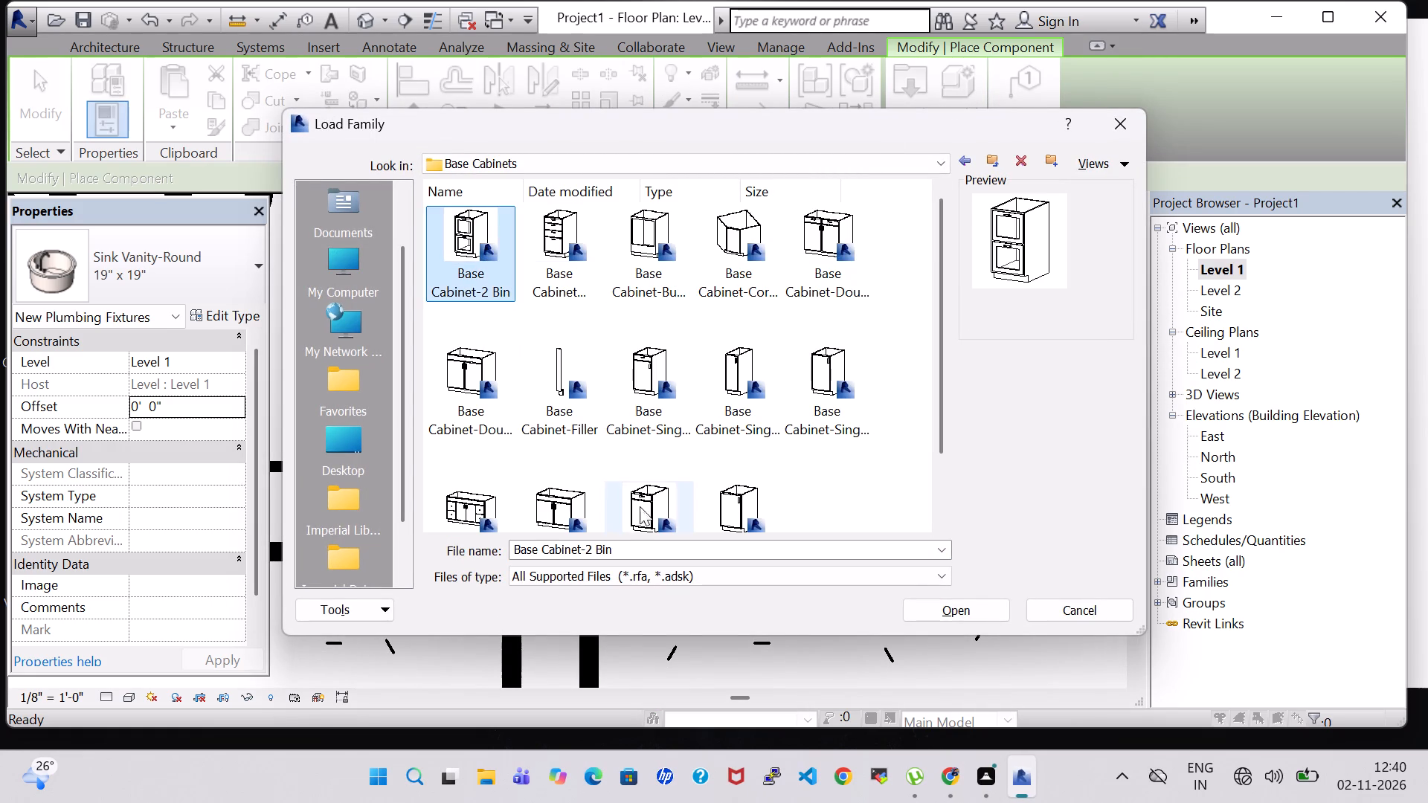
click(936, 610)
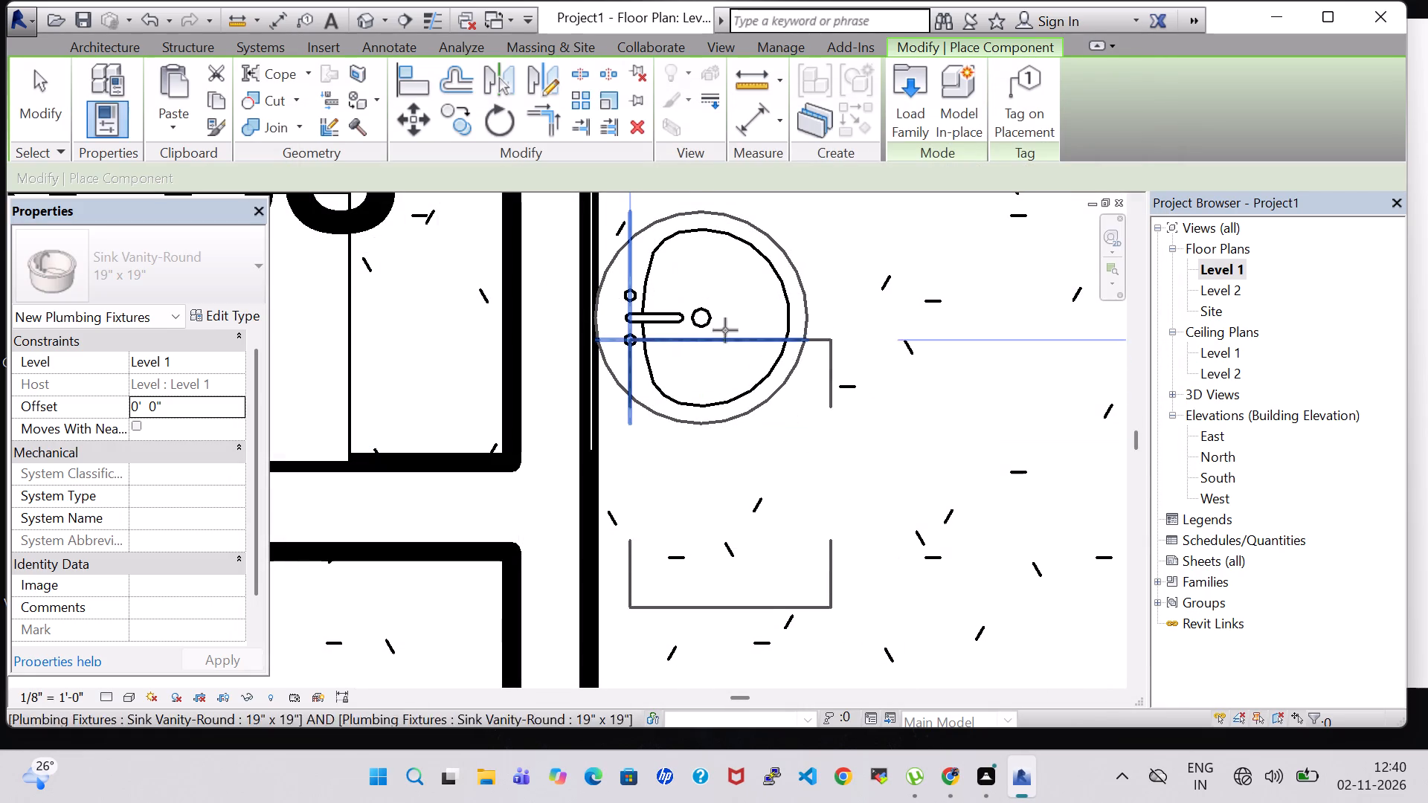
Place the 18" Base Cabinet-2 Bin beneath the round vanity sink, rotated so its back sits against the mirror wall.
key(space)
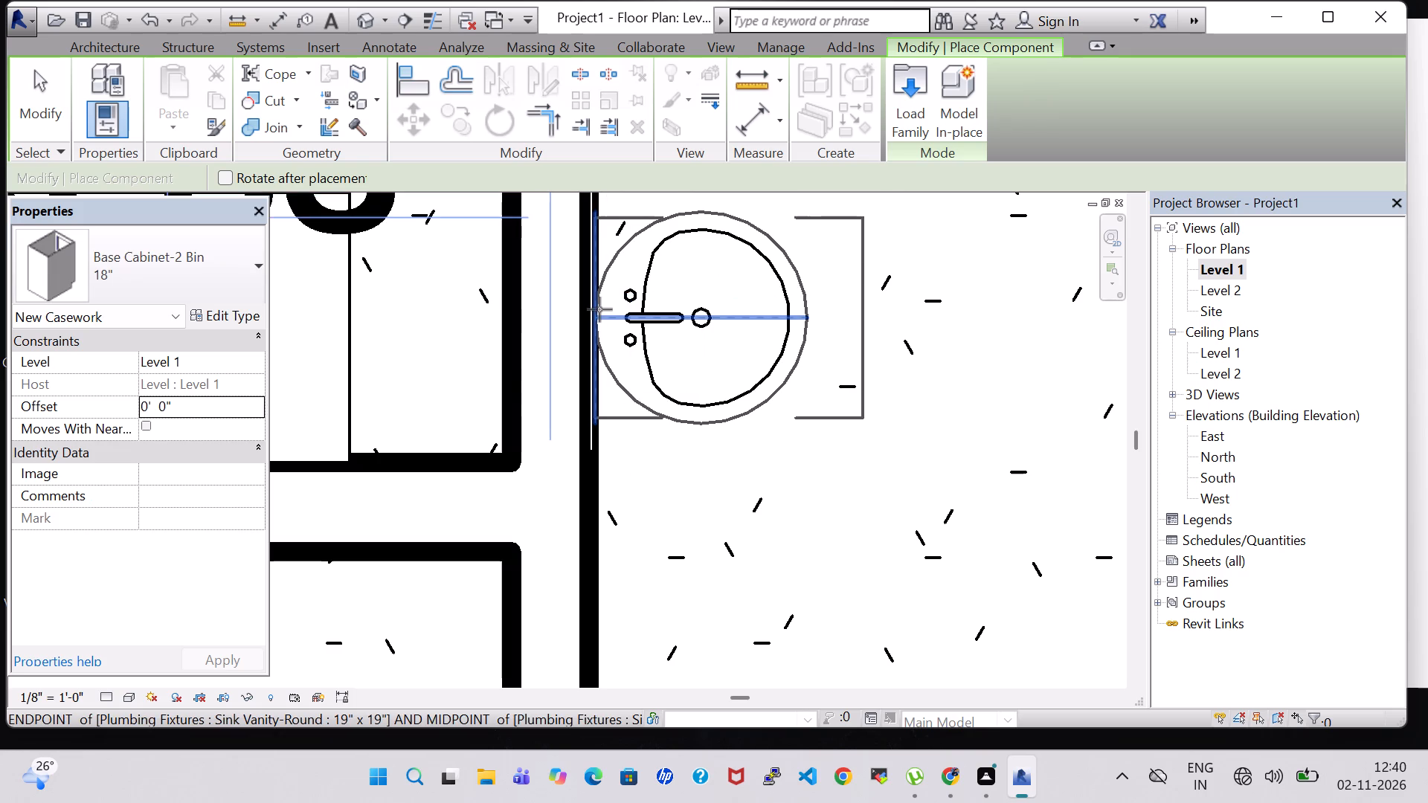
click(599, 309)
key(Escape)
key(Escape)
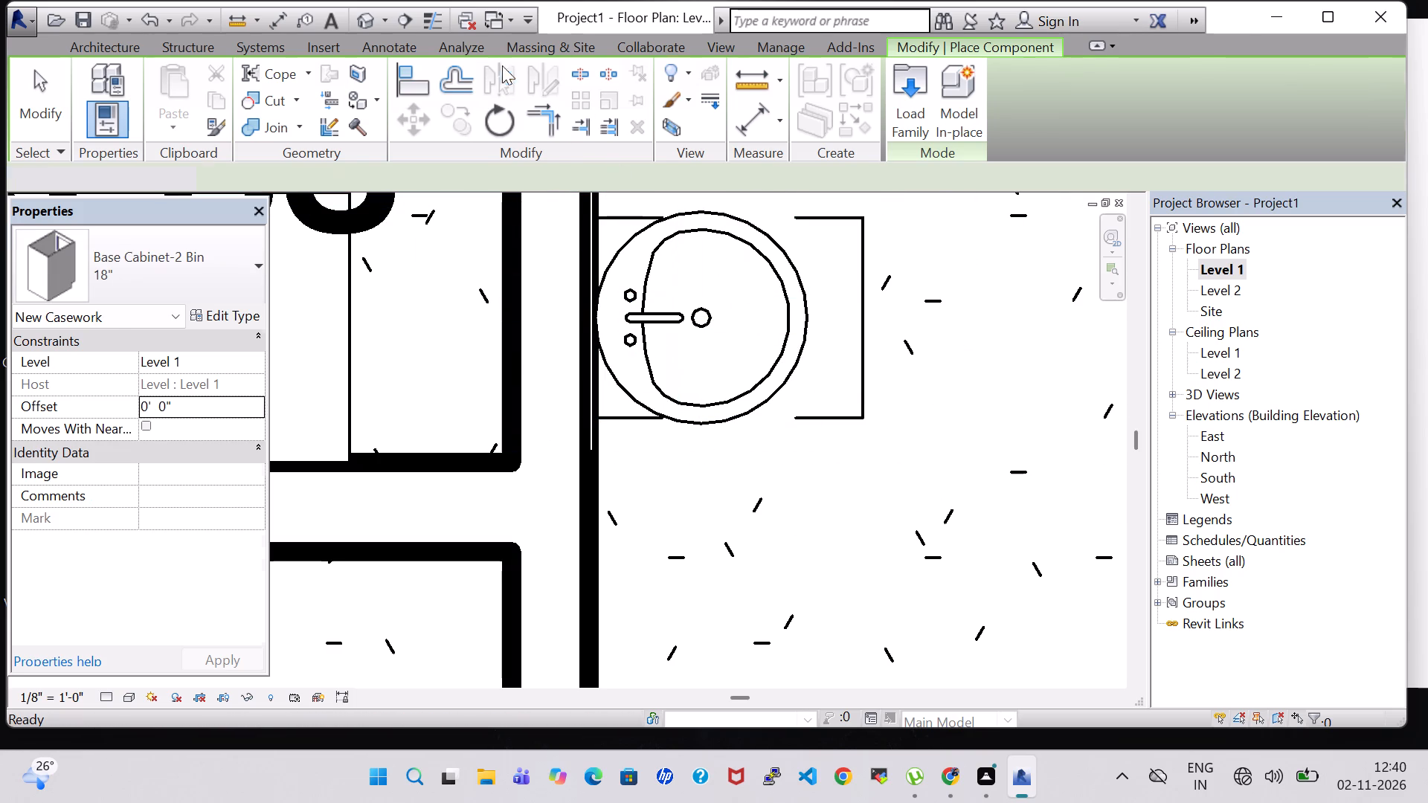
key(Escape)
key(Escape)
In the 3D view, raise the elliptical mirror above the round vanity sink to an elevation of 5' 1".
click(370, 17)
scroll(887, 459, down, 1)
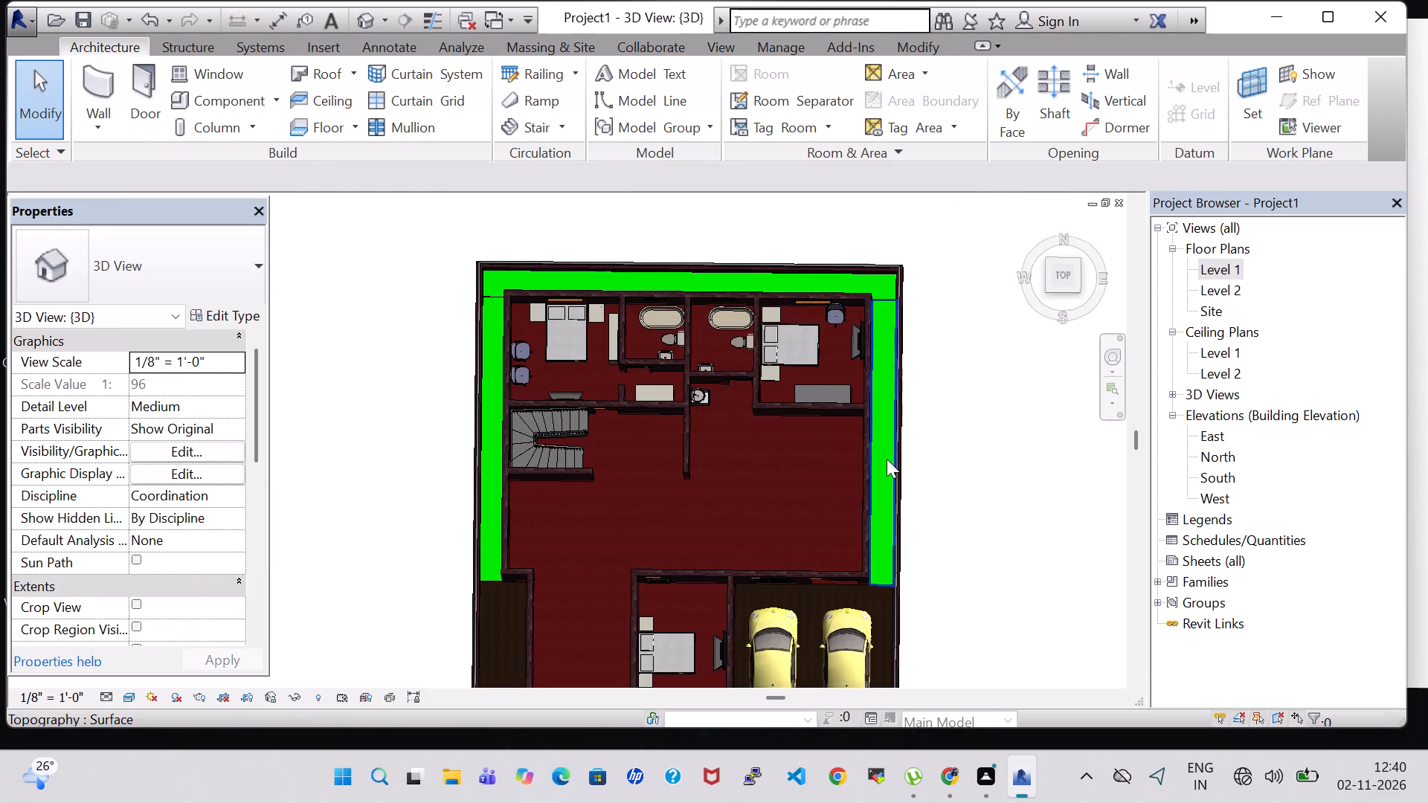
scroll(887, 459, down, 1)
scroll(949, 465, up, 4)
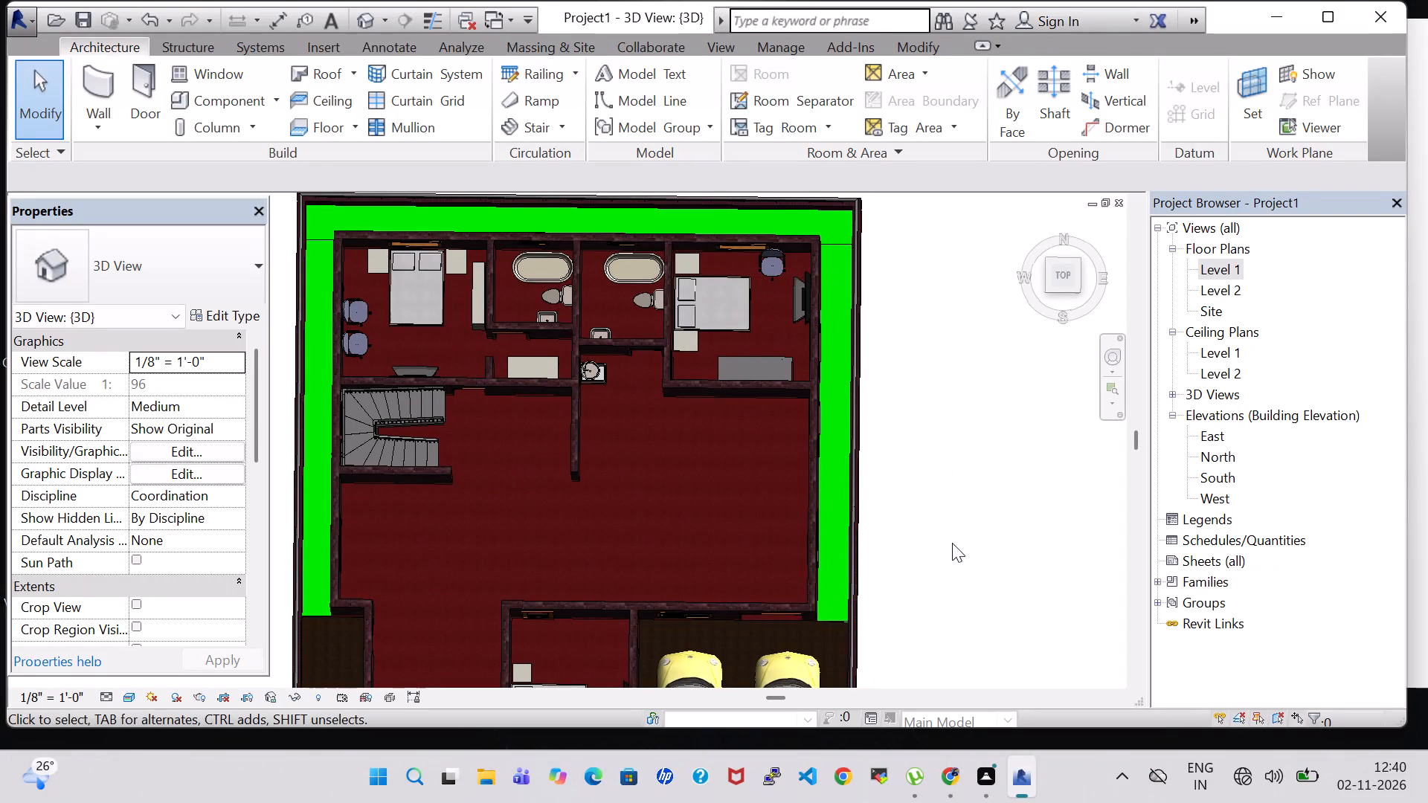
shift+middle_drag(952, 543, 768, 523)
middle_drag(911, 549, 681, 242)
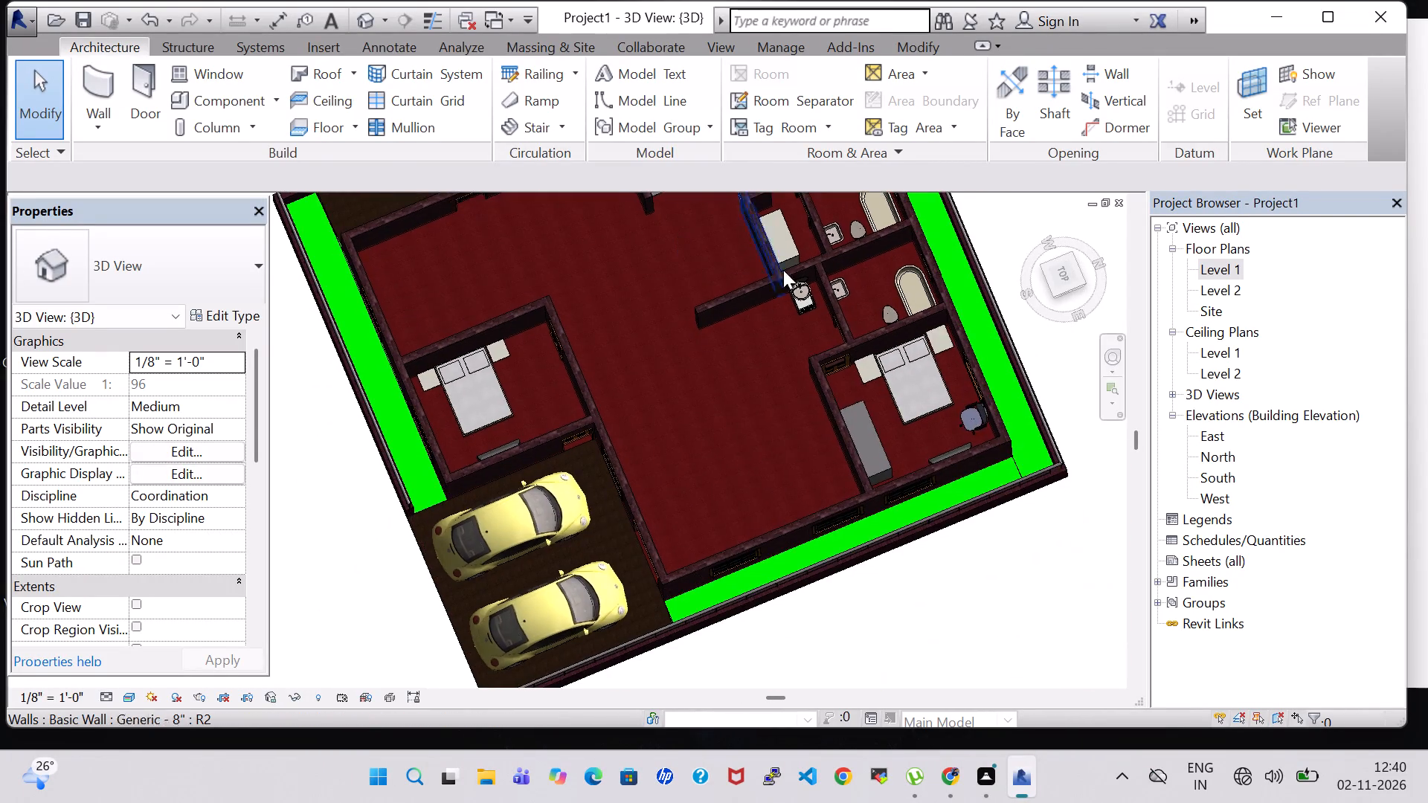
scroll(828, 276, up, 11)
shift+middle_drag(805, 568, 798, 476)
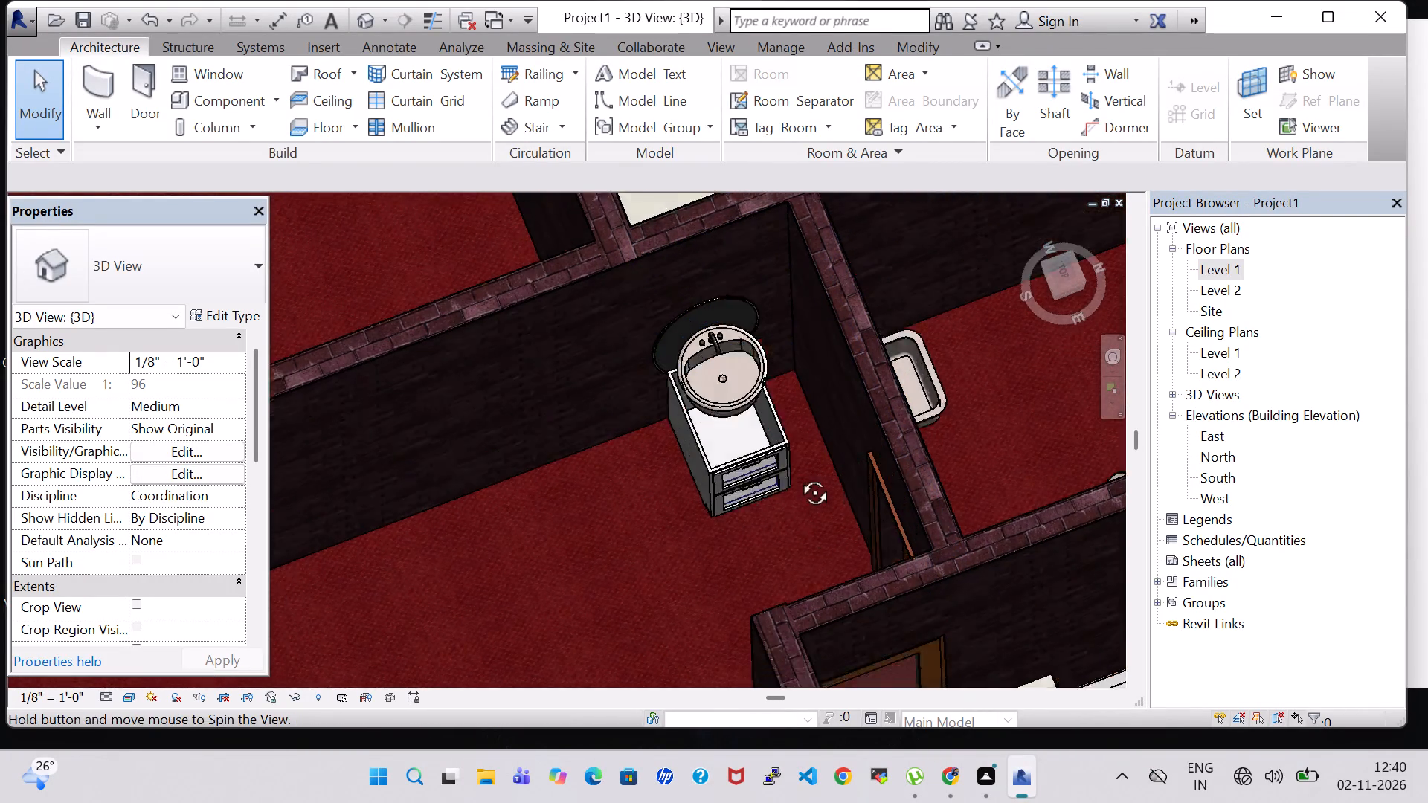
shift+middle_drag(798, 476, 768, 344)
middle_drag(854, 623, 676, 0)
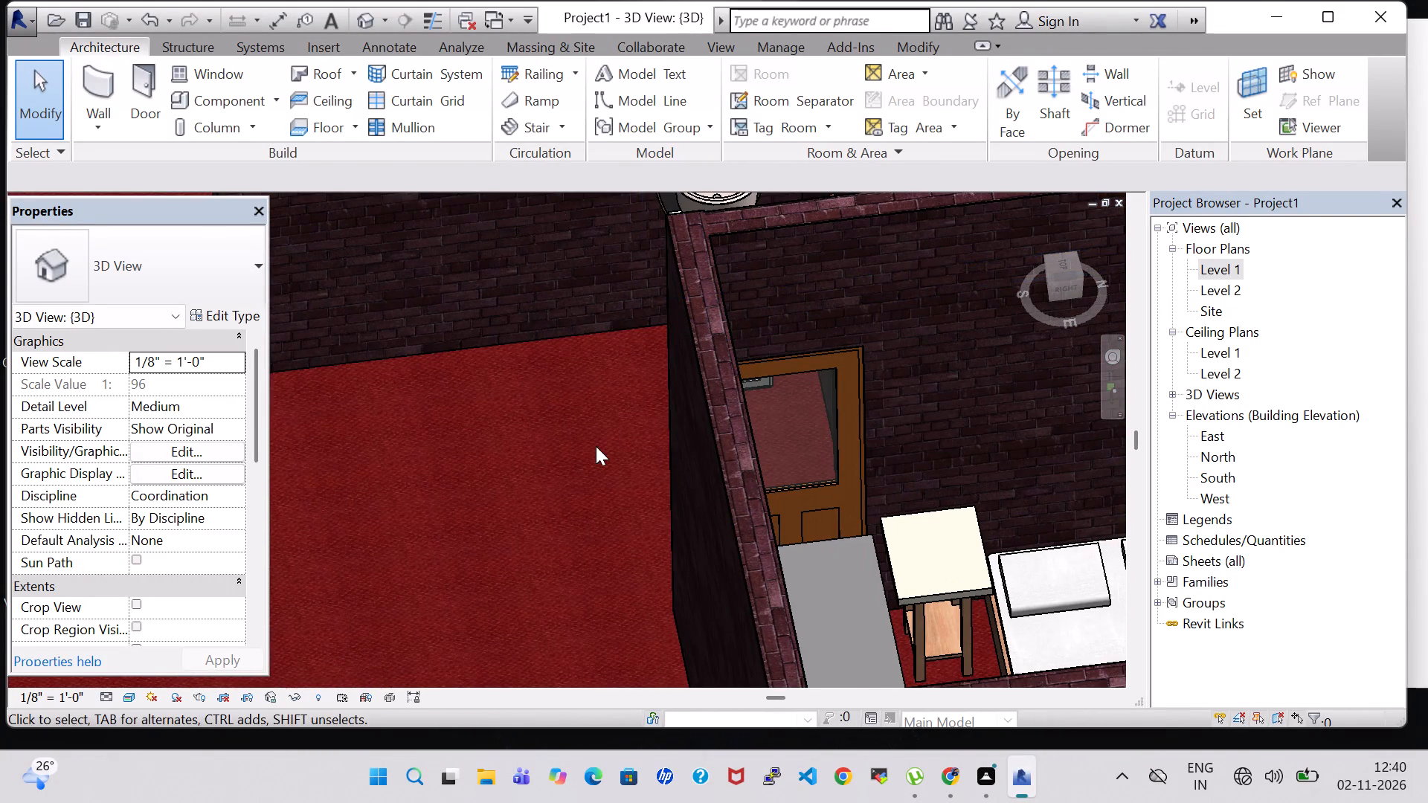
middle_drag(596, 446, 623, 631)
click(748, 270)
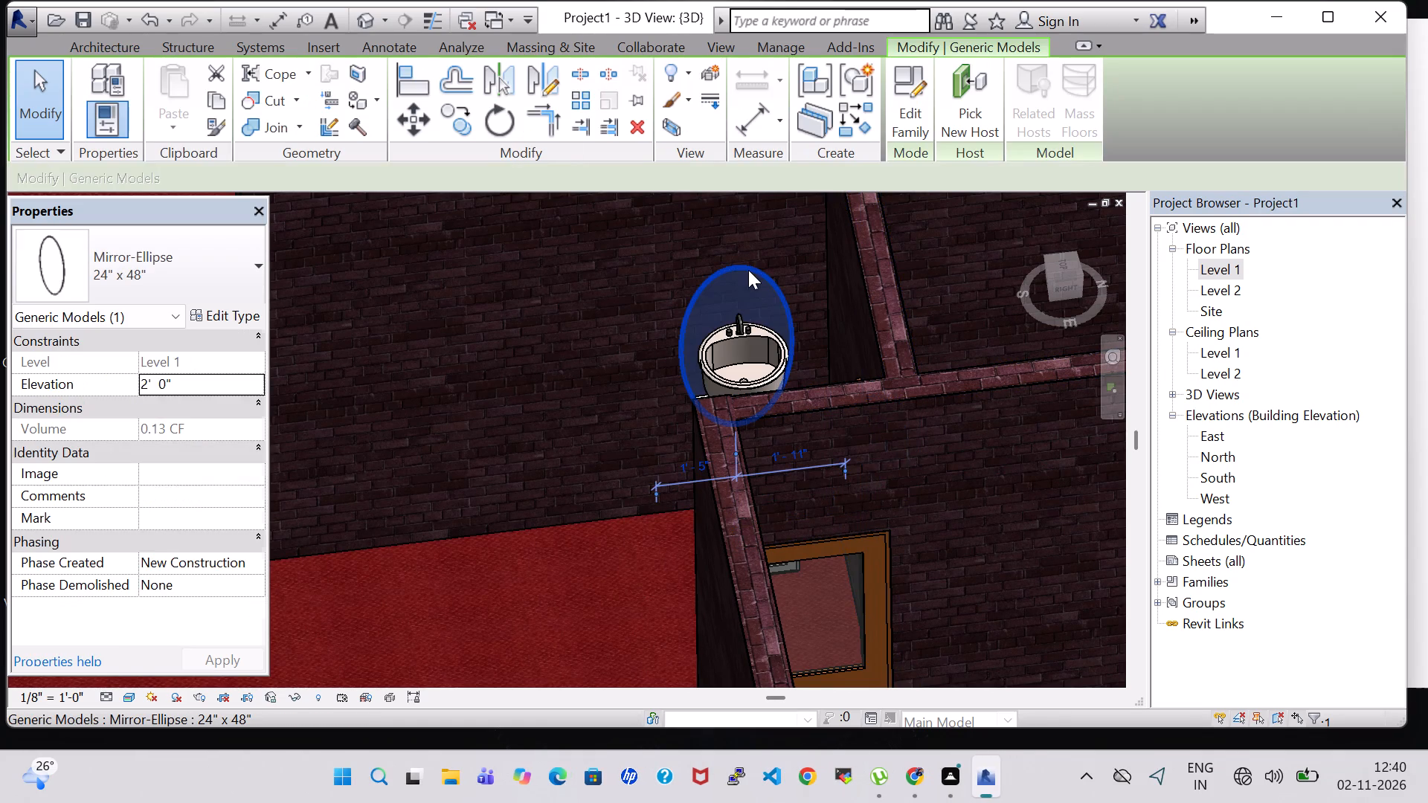
key(Up)
key(Up)
key(Up)
key(Up)
key(Up)
key(Up)
key(Up)
key(Up)
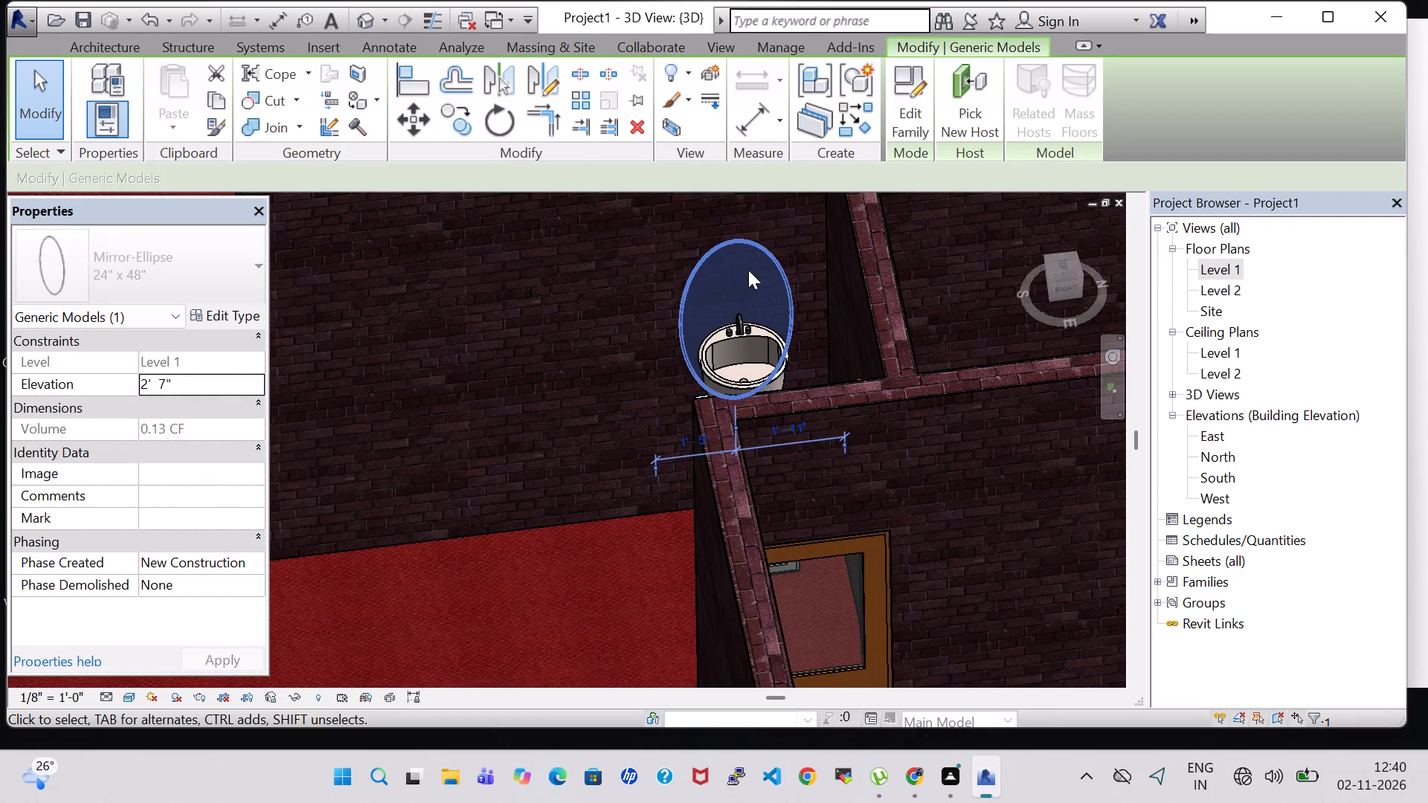
key(Up)
key(Up)
key(Up)
key(Up)
key(Up)
key(Up)
key(Up)
key(Up)
key(Up)
key(Up)
key(Up)
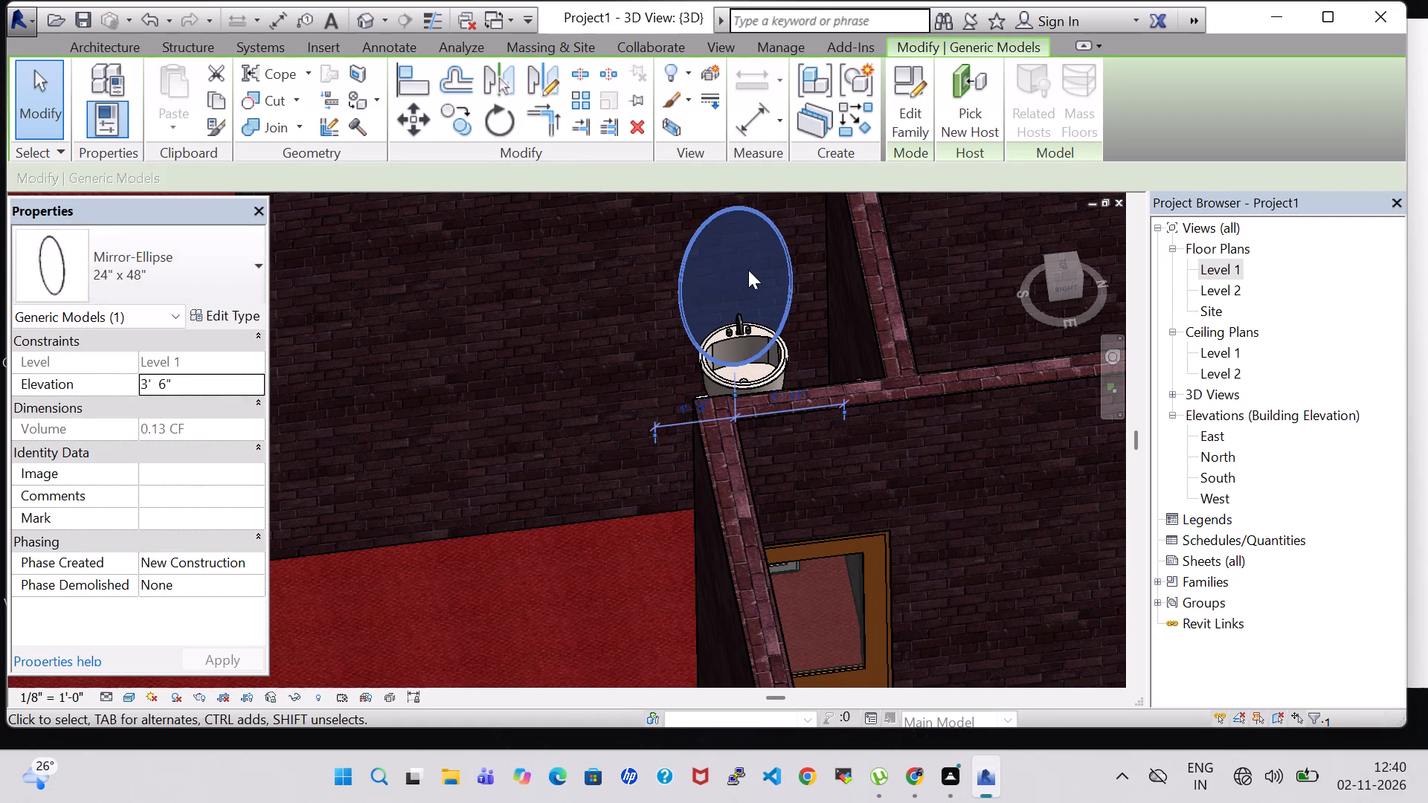
key(Up)
key(Up)
key(Up)
key(Up)
key(Up)
key(Up)
key(Up)
key(Up)
key(Up)
key(Up)
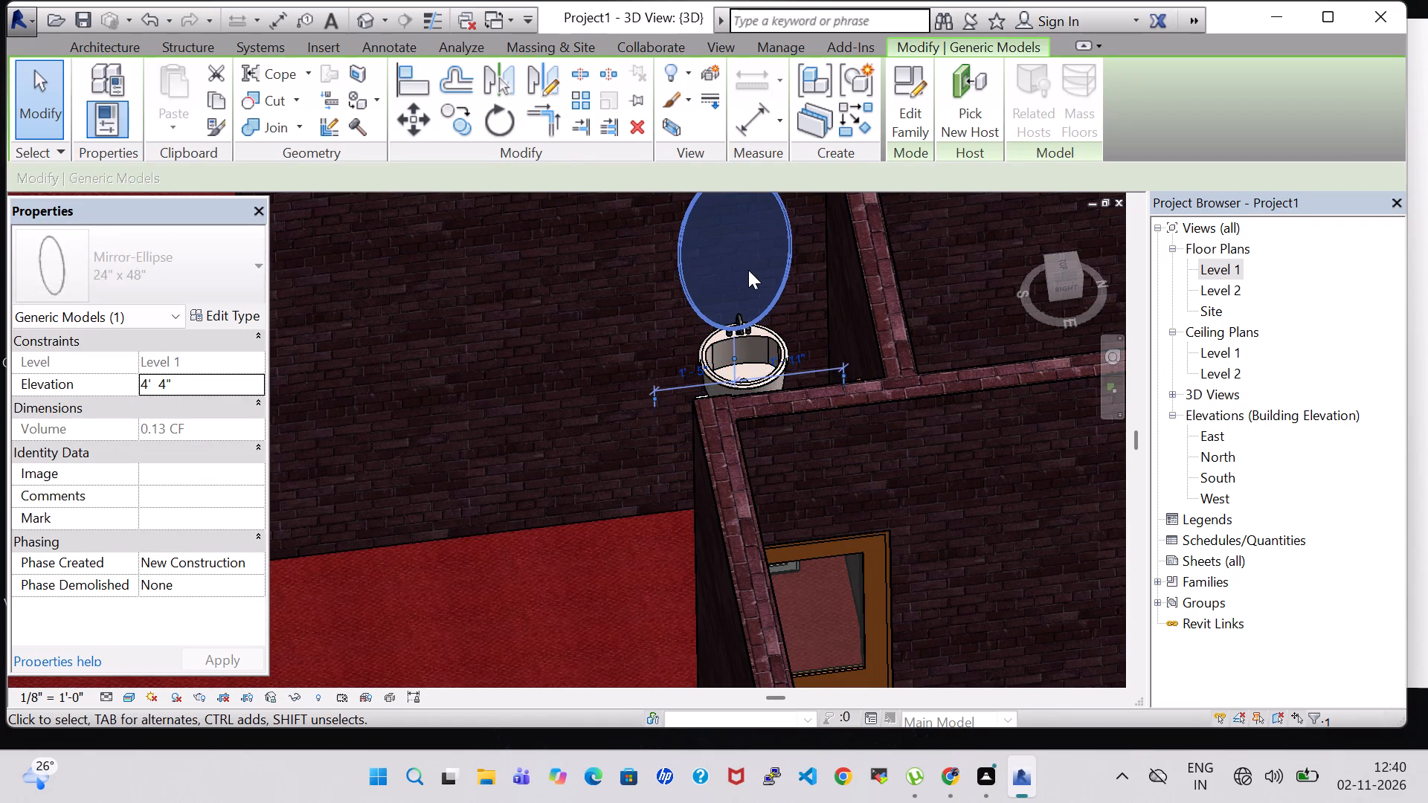
key(Up)
key(Up)
key(Up)
key(Up)
key(Up)
key(Up)
key(Up)
key(Right)
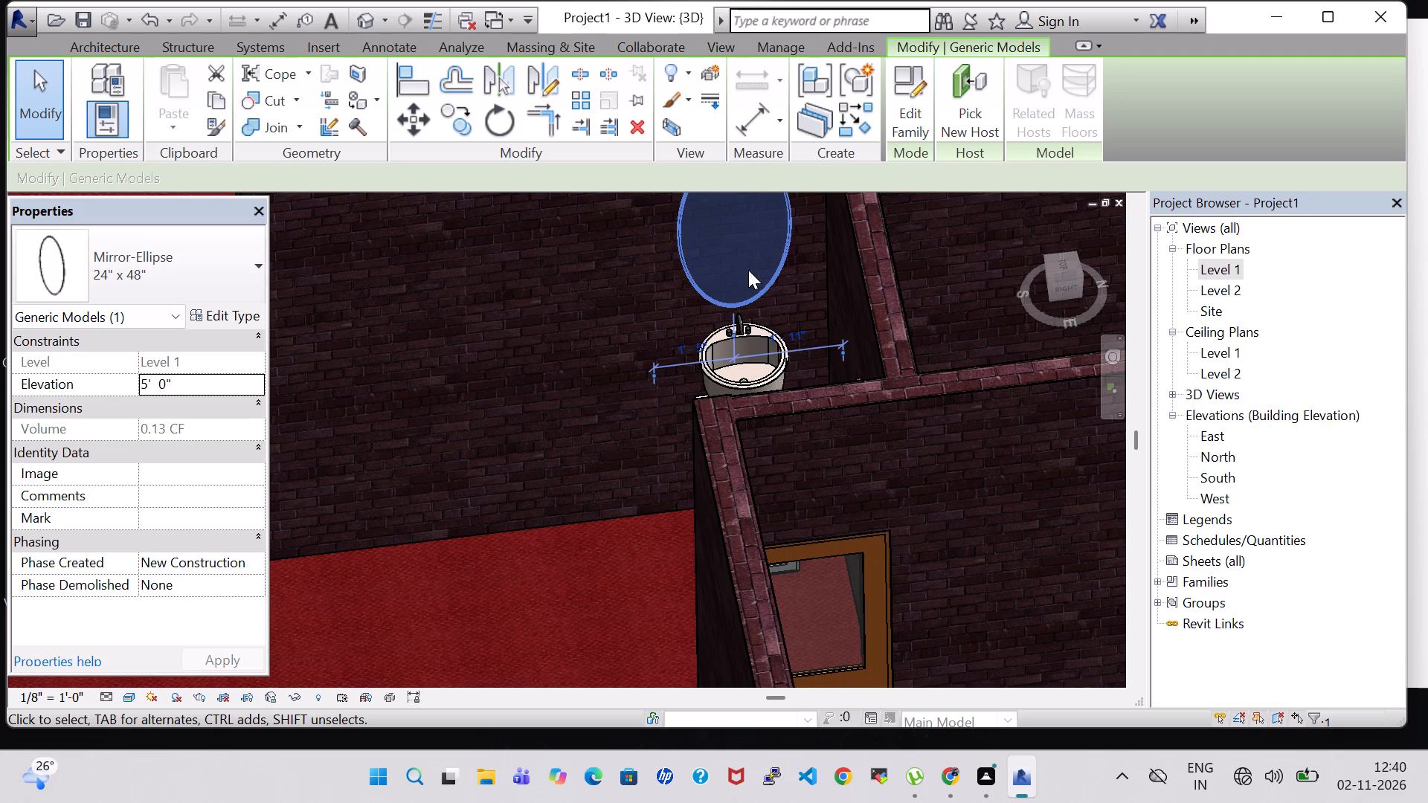
key(Up)
key(Left)
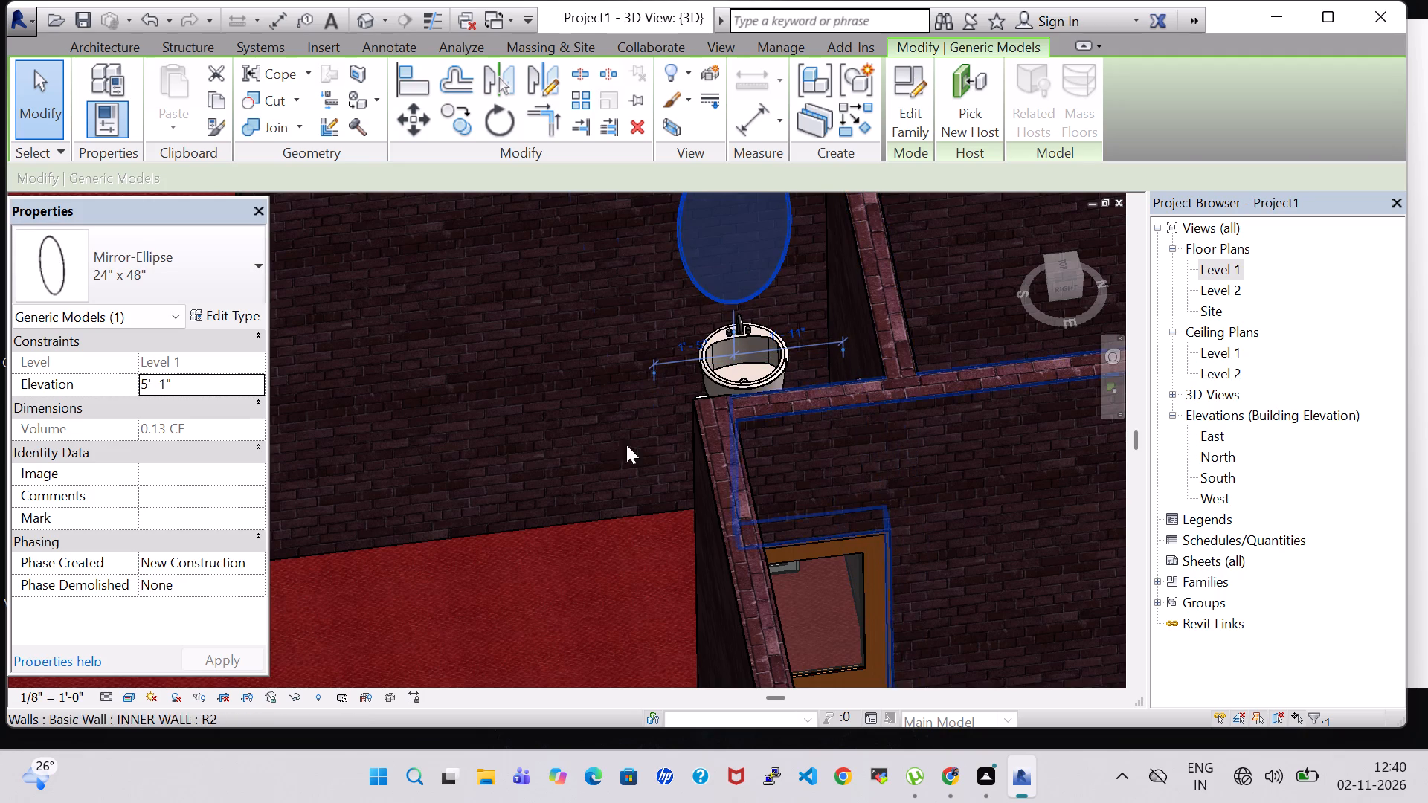
click(614, 579)
Examine how the mirror, round vanity sink and base cabinet line up from several angles in 3D.
shift+middle_drag(811, 300, 827, 437)
shift+middle_click(767, 326)
middle_drag(762, 298, 788, 413)
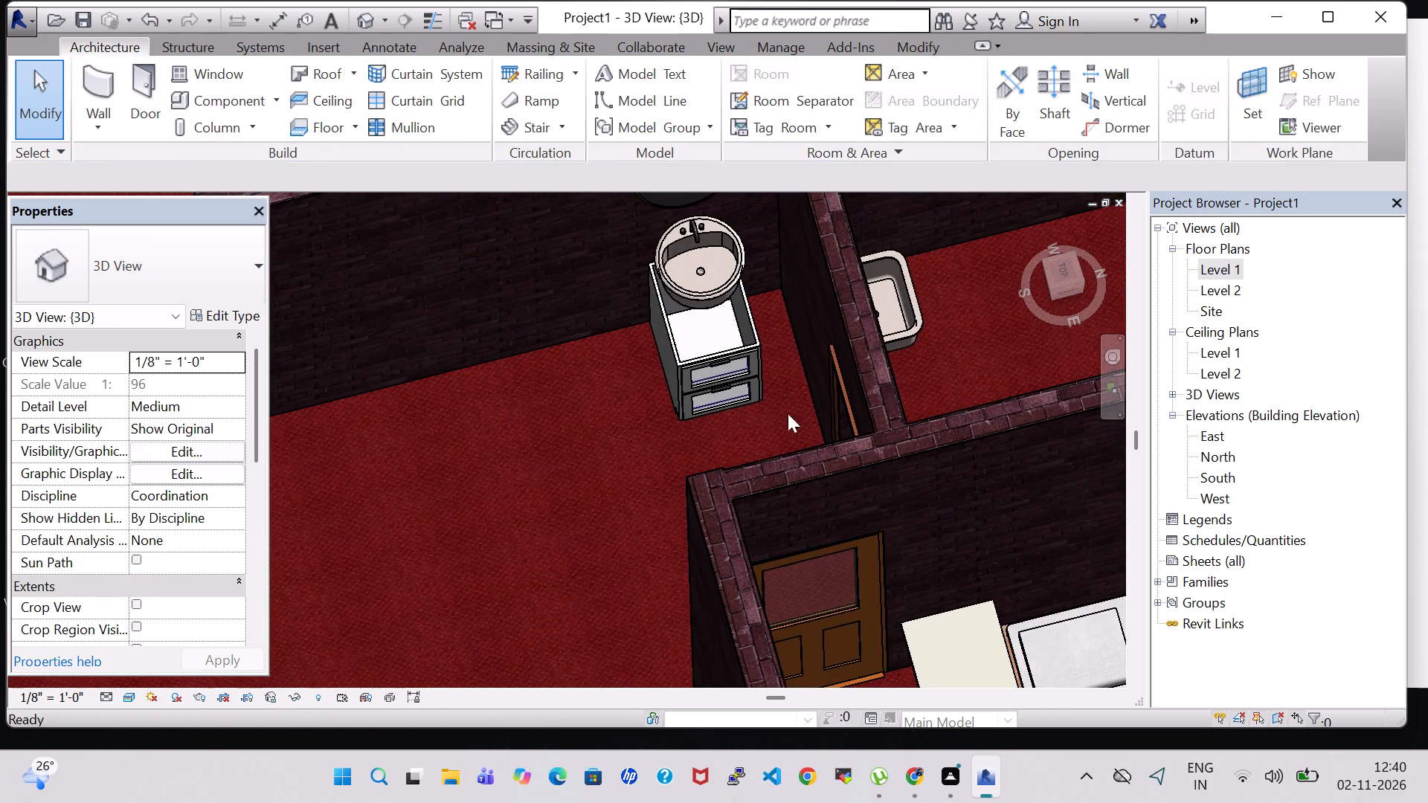
shift+middle_drag(779, 393, 779, 329)
shift+middle_drag(779, 329, 779, 321)
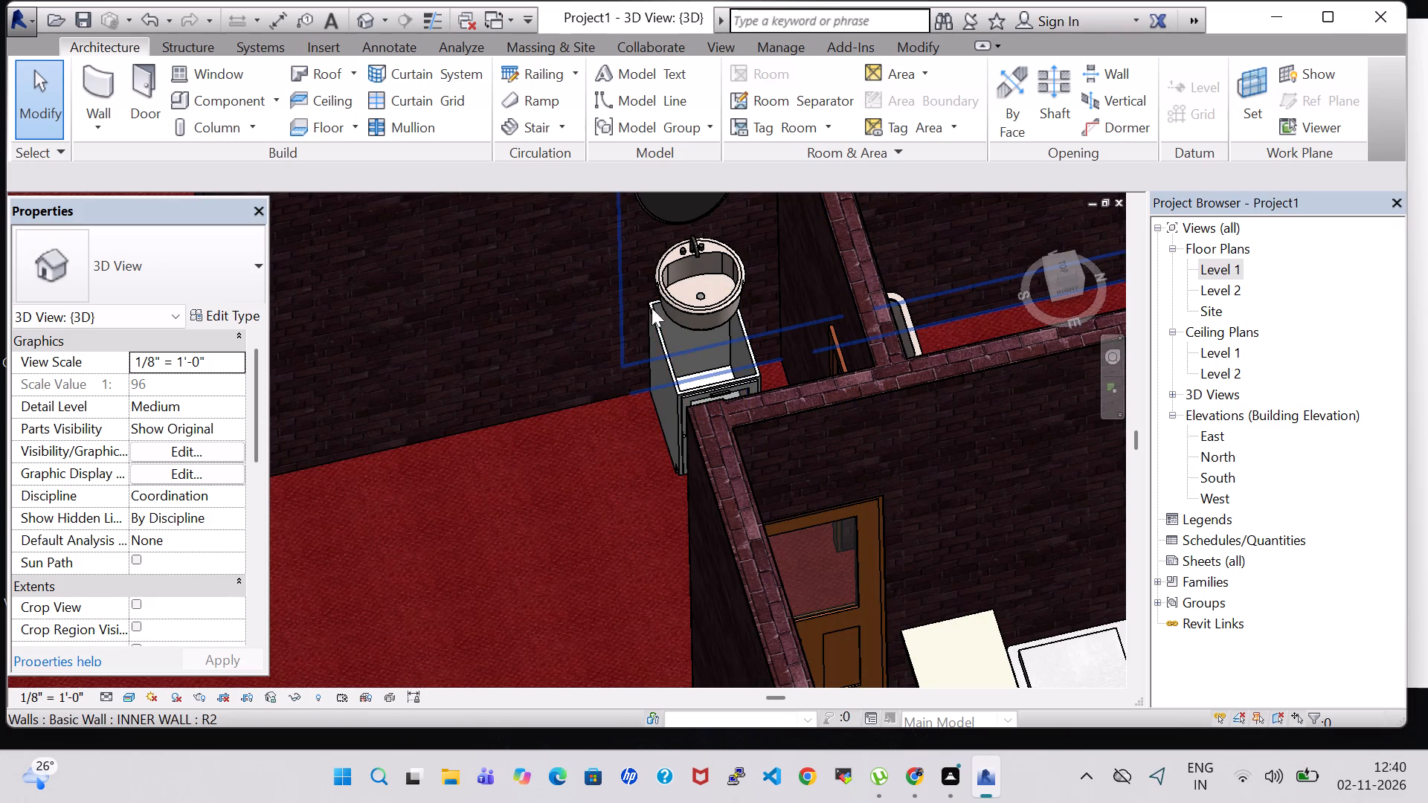
shift+middle_drag(564, 578, 621, 418)
middle_drag(473, 291, 662, 392)
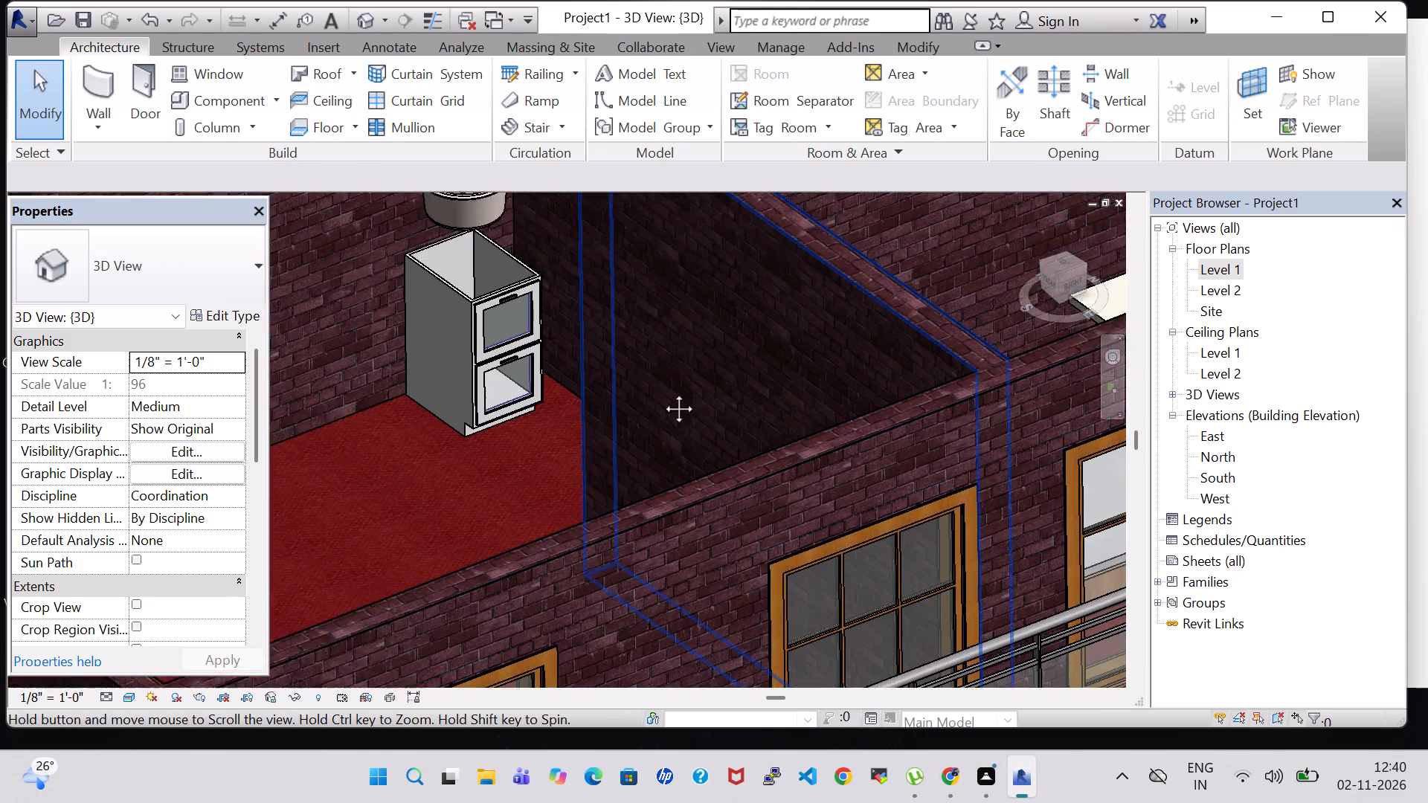
middle_drag(662, 392, 740, 500)
shift+middle_drag(651, 416, 620, 437)
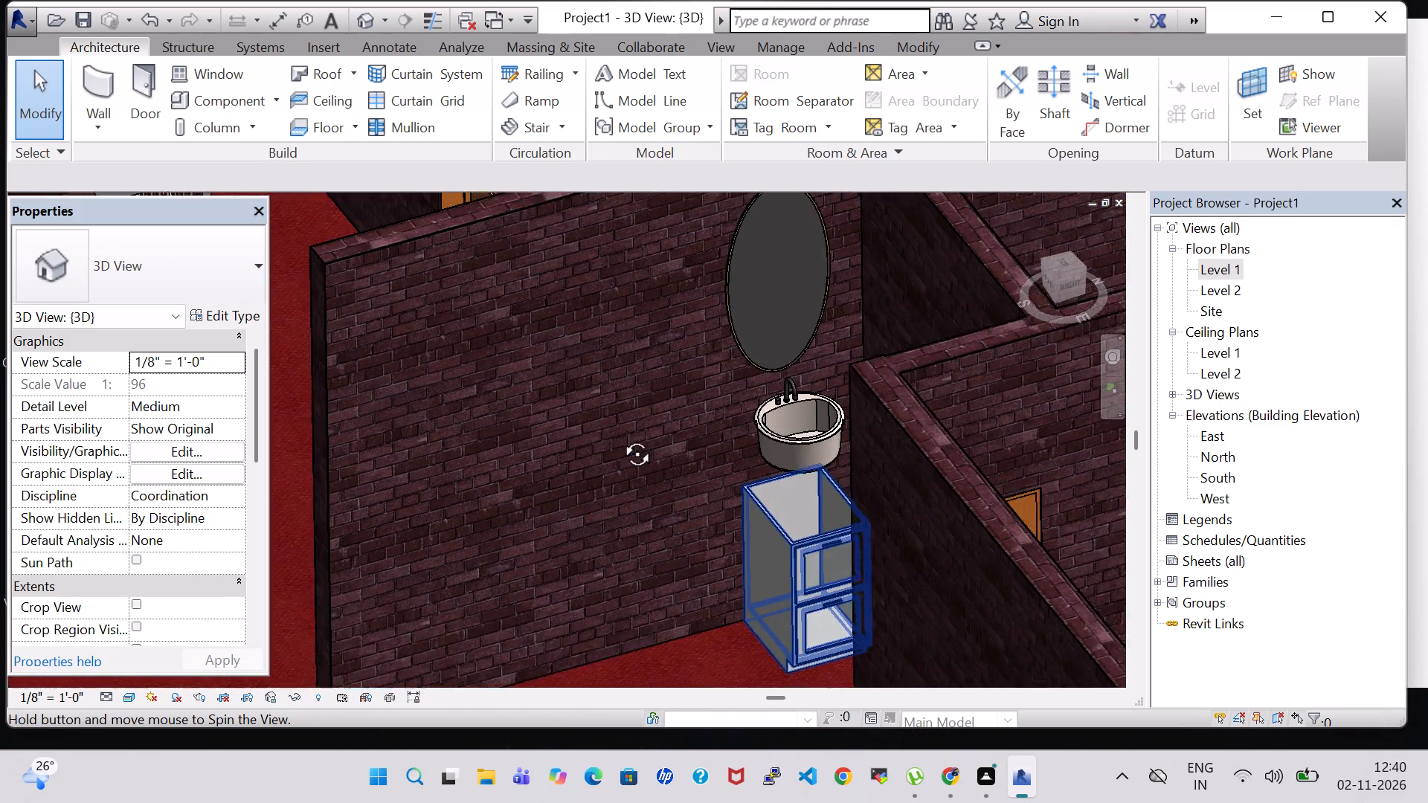
shift+middle_drag(620, 437, 614, 445)
shift+middle_drag(993, 384, 935, 532)
scroll(953, 541, down, 1)
middle_drag(965, 569, 948, 558)
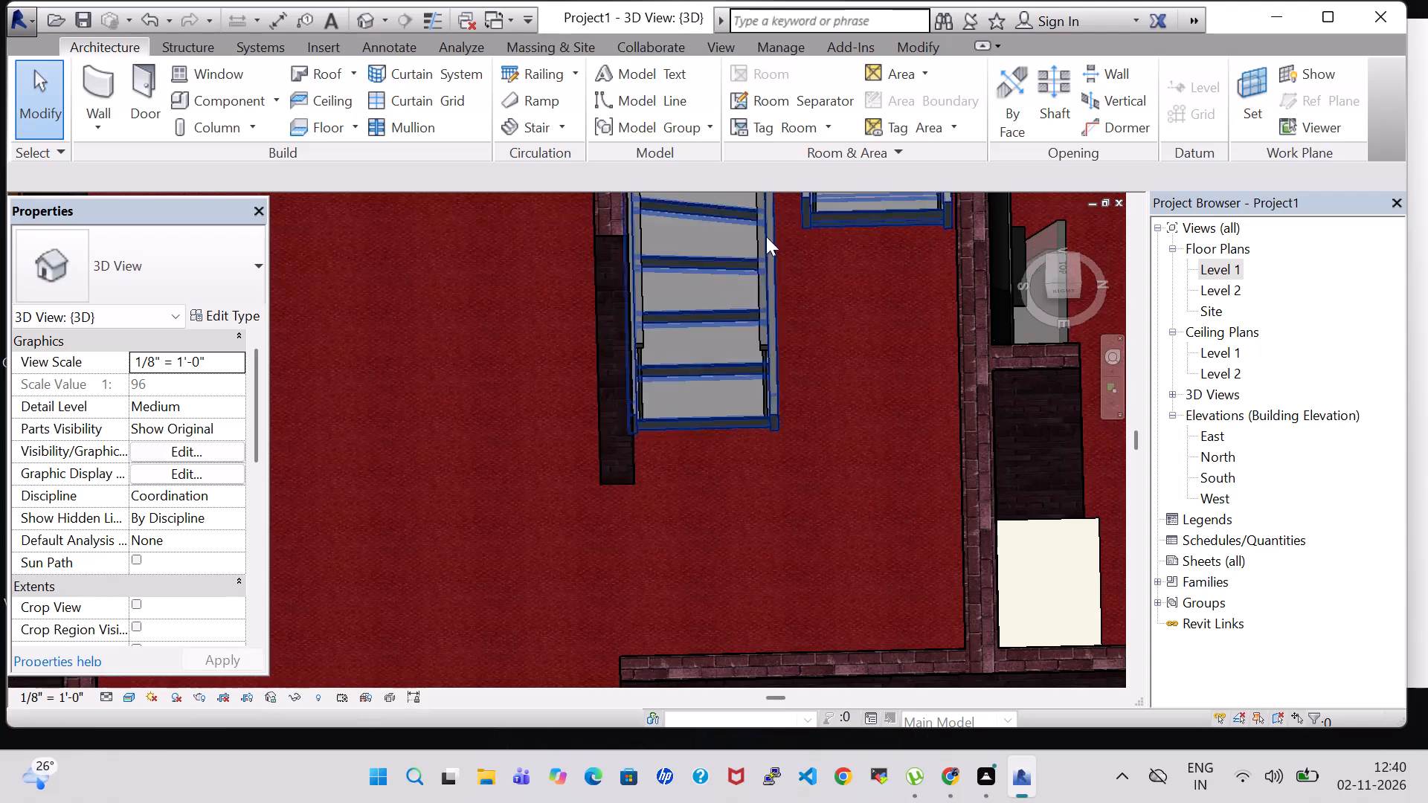
middle_drag(890, 572, 770, 302)
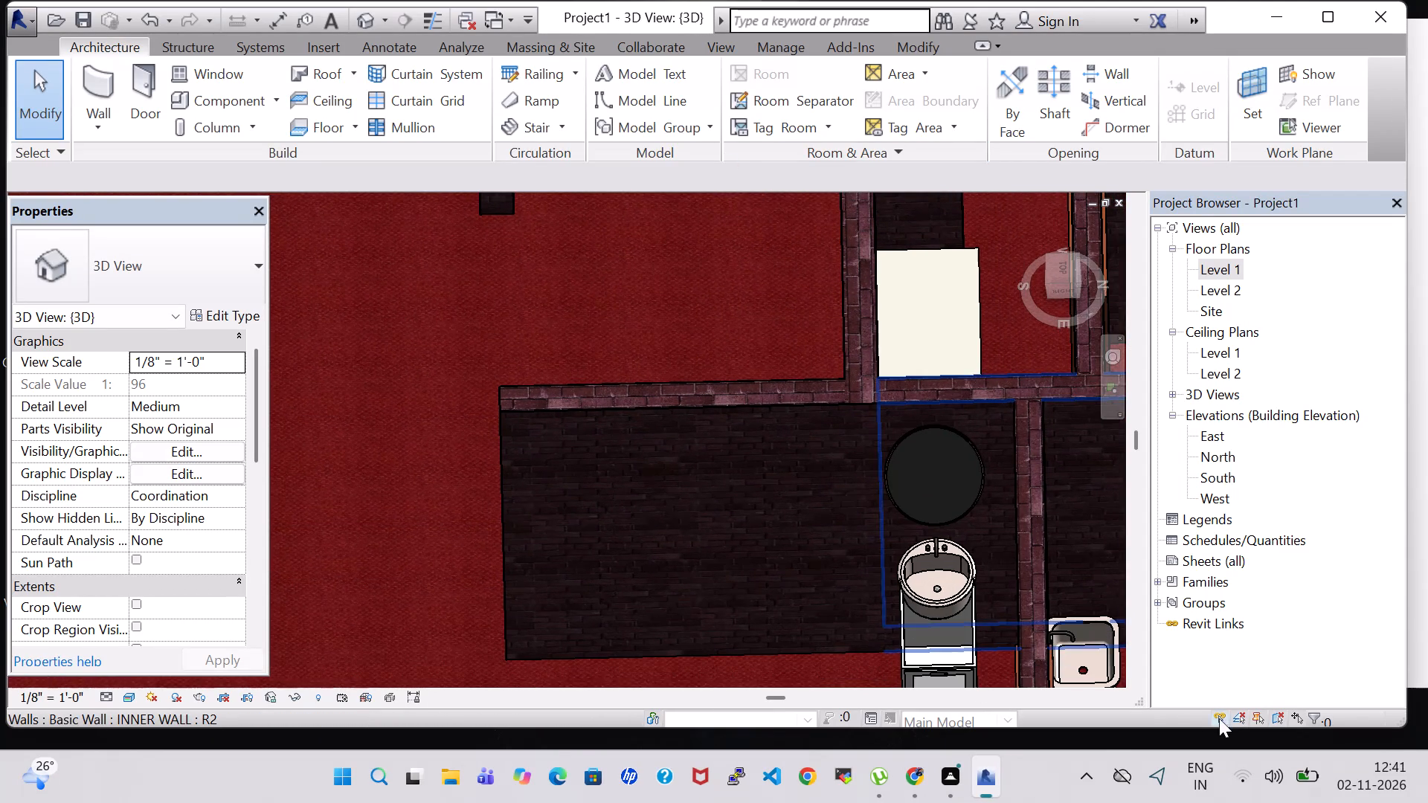
shift+middle_drag(1011, 656, 1002, 538)
shift+middle_drag(753, 658, 811, 642)
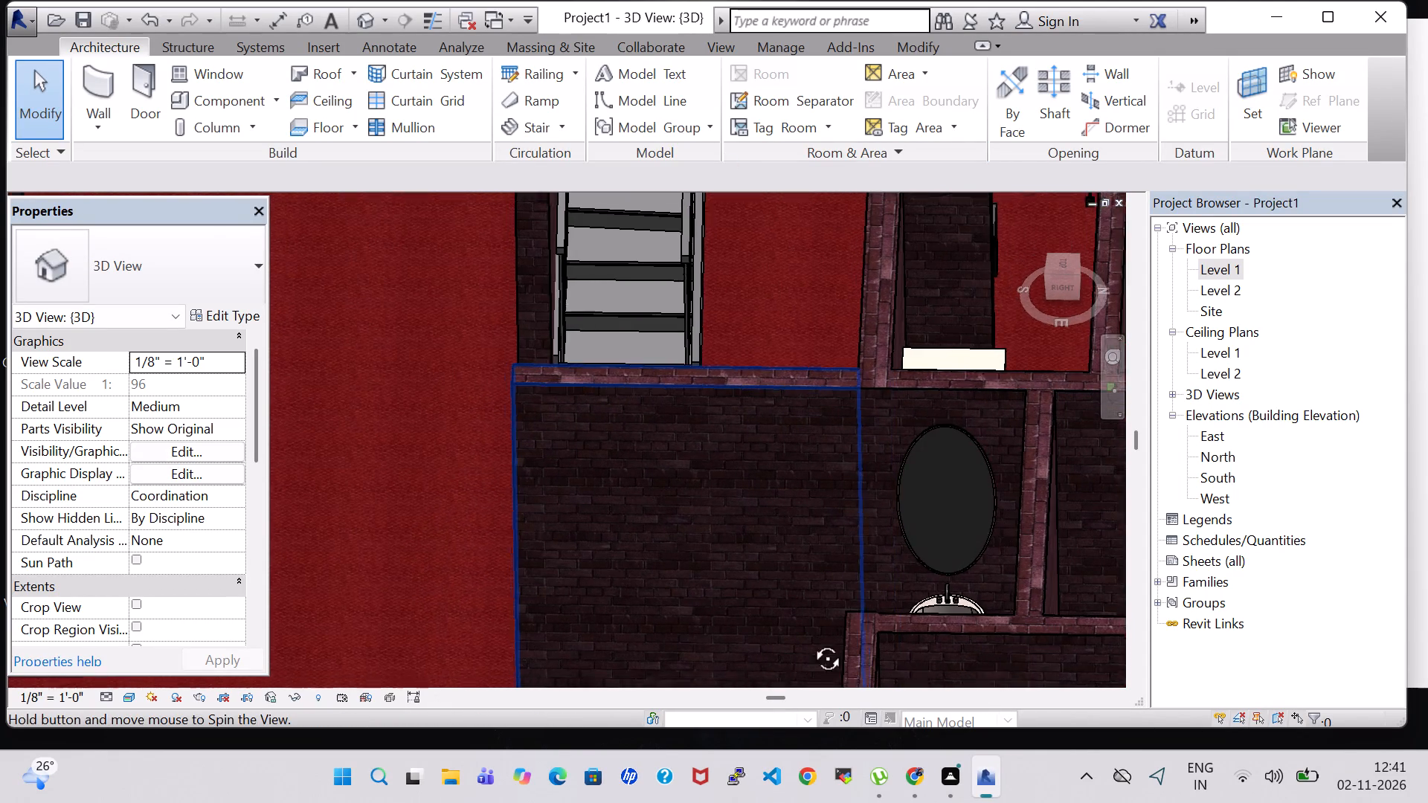
shift+middle_drag(811, 642, 908, 587)
middle_drag(698, 364, 1156, 691)
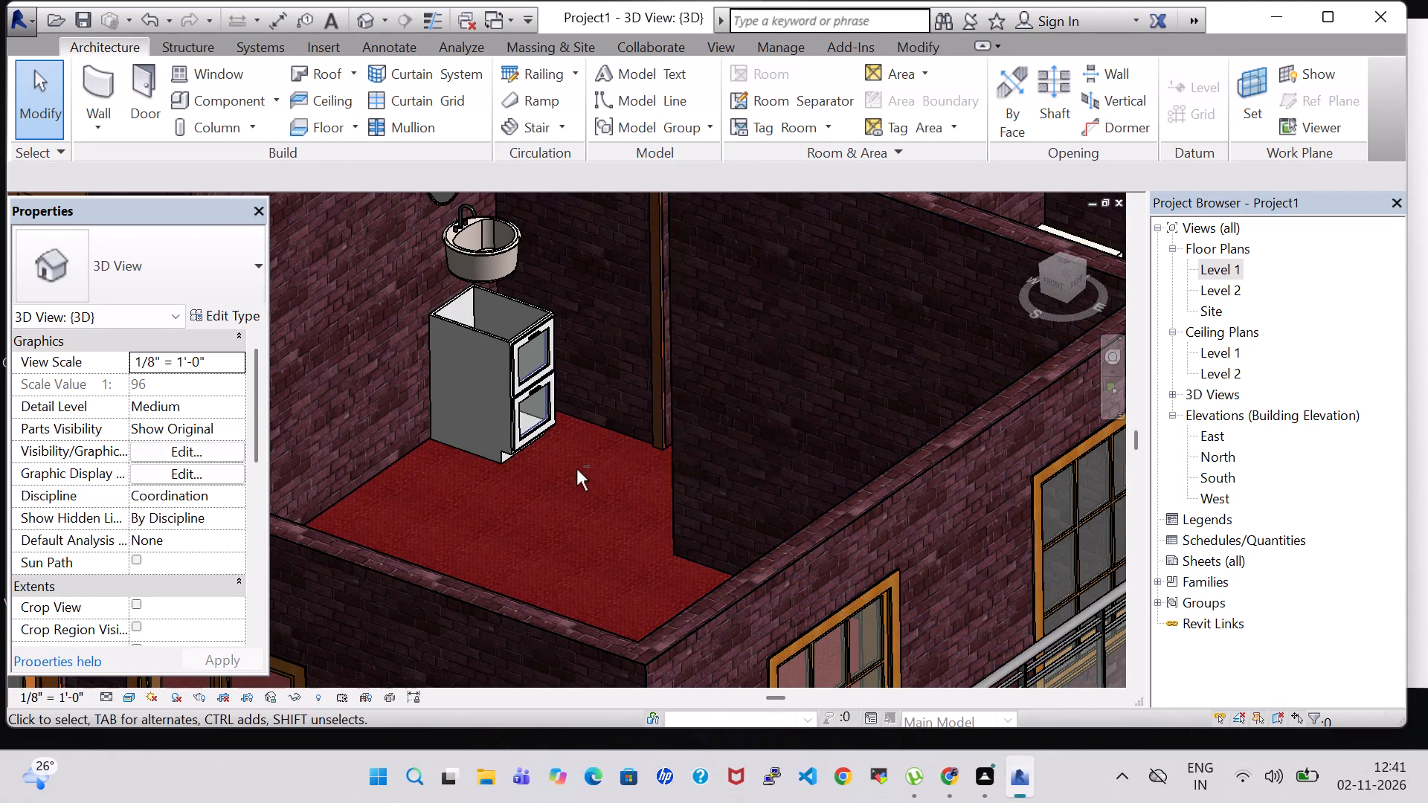
shift+middle_drag(581, 511, 586, 457)
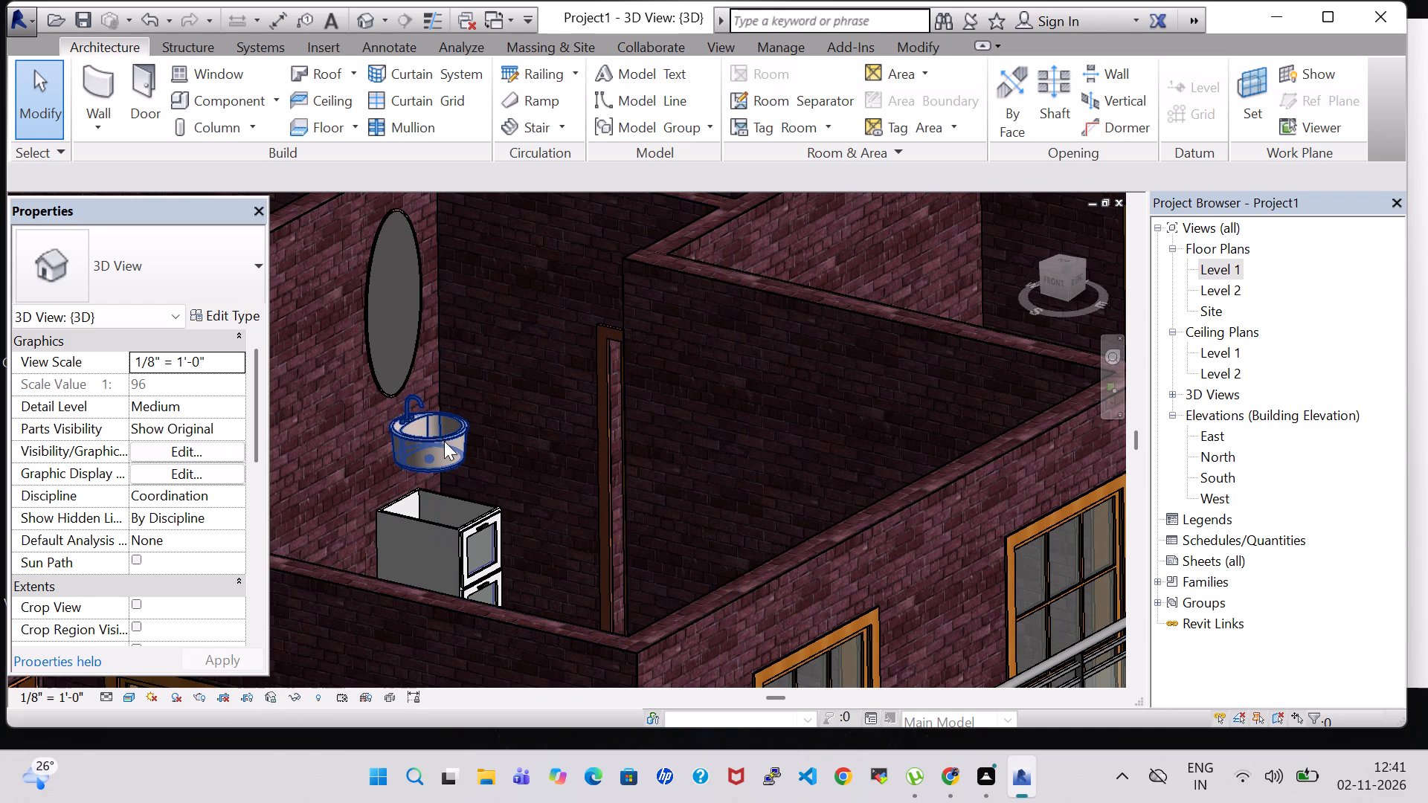
Nudge the round vanity sink slightly toward the mirror wall above the base cabinet.
click(432, 426)
key(Left)
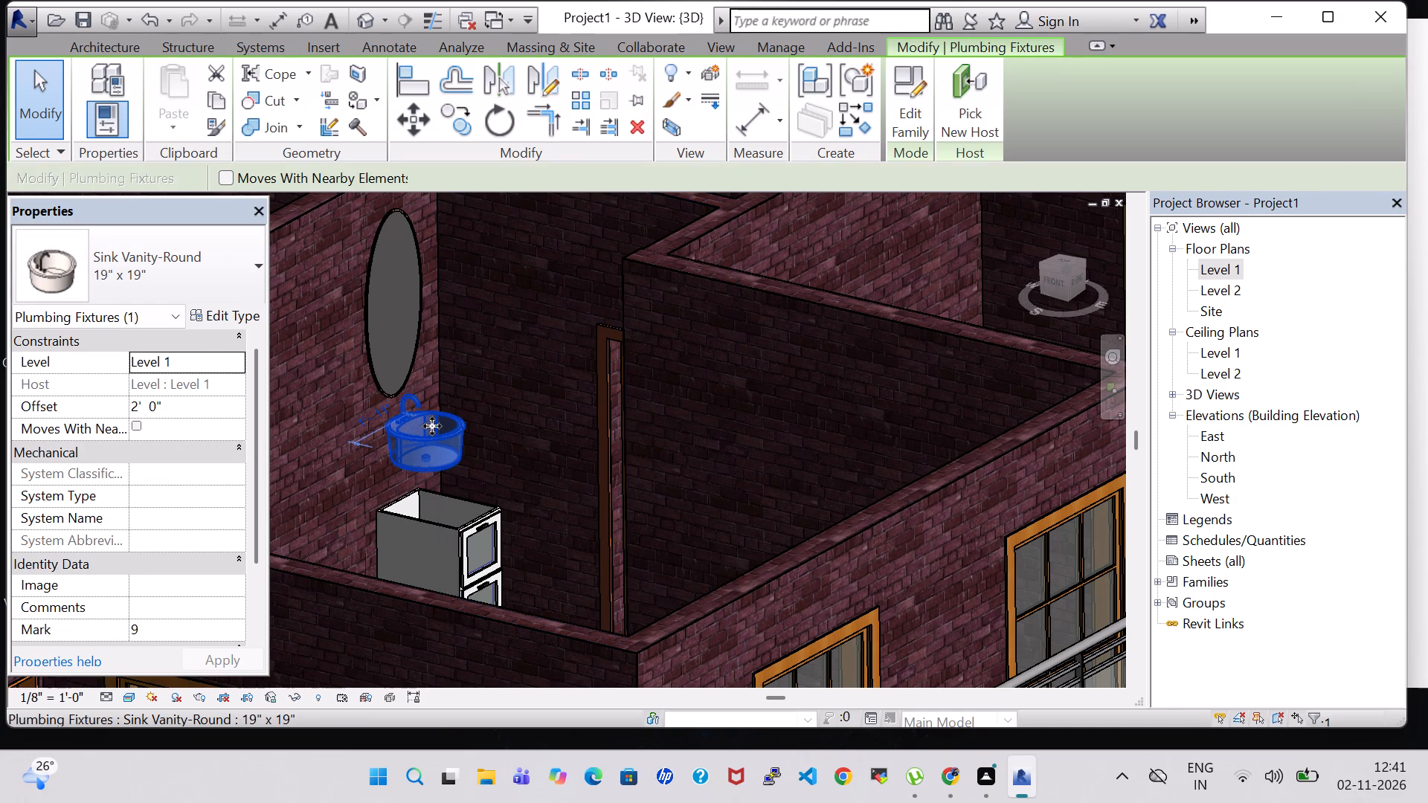
key(Down)
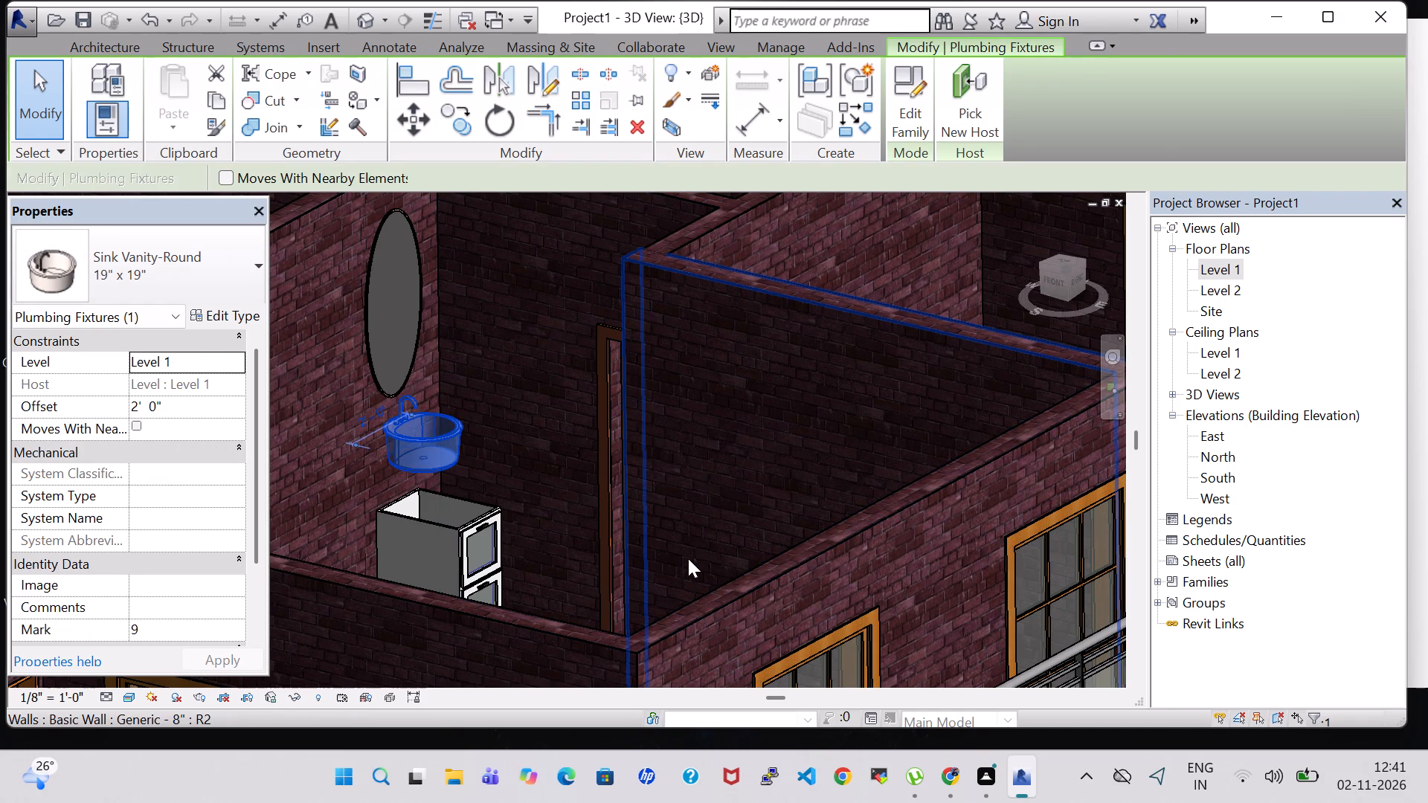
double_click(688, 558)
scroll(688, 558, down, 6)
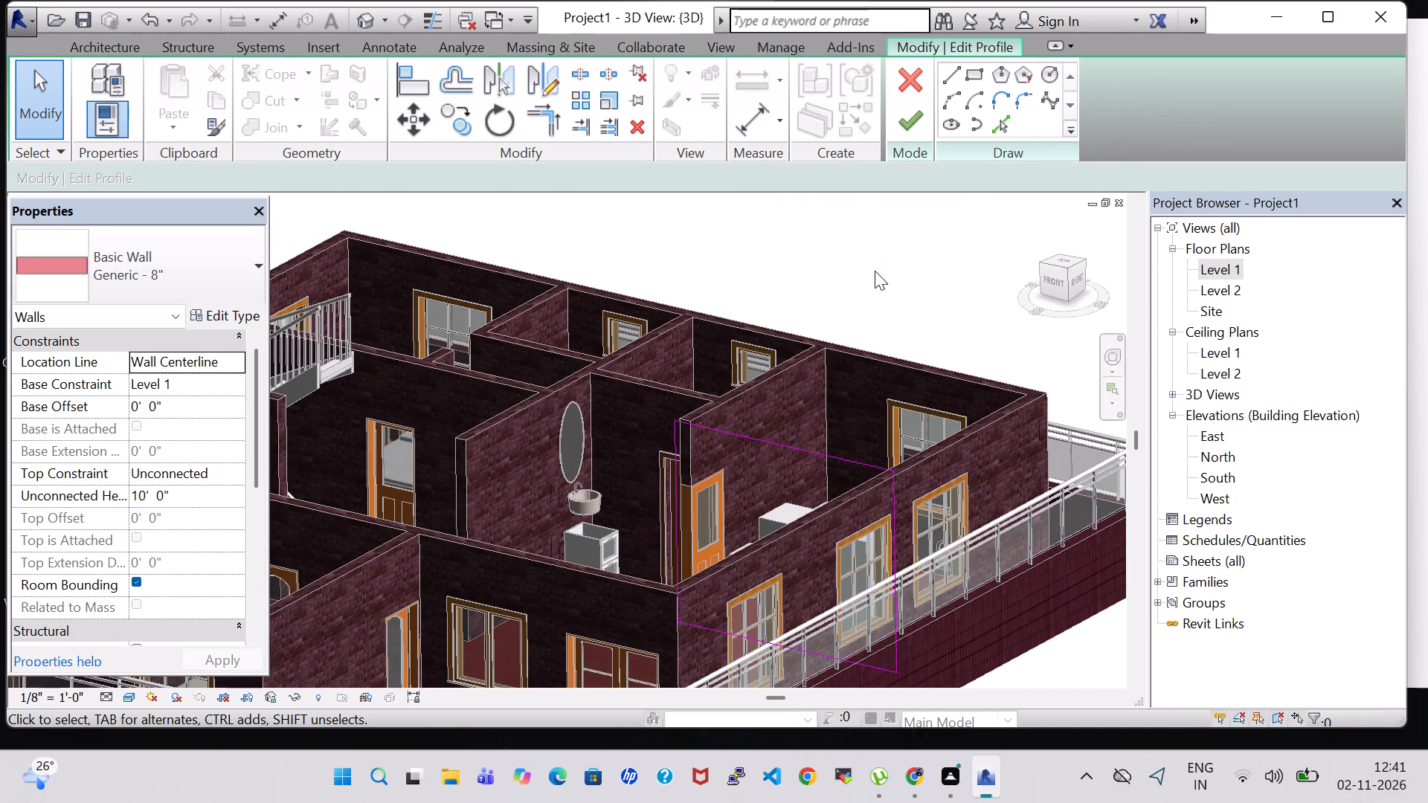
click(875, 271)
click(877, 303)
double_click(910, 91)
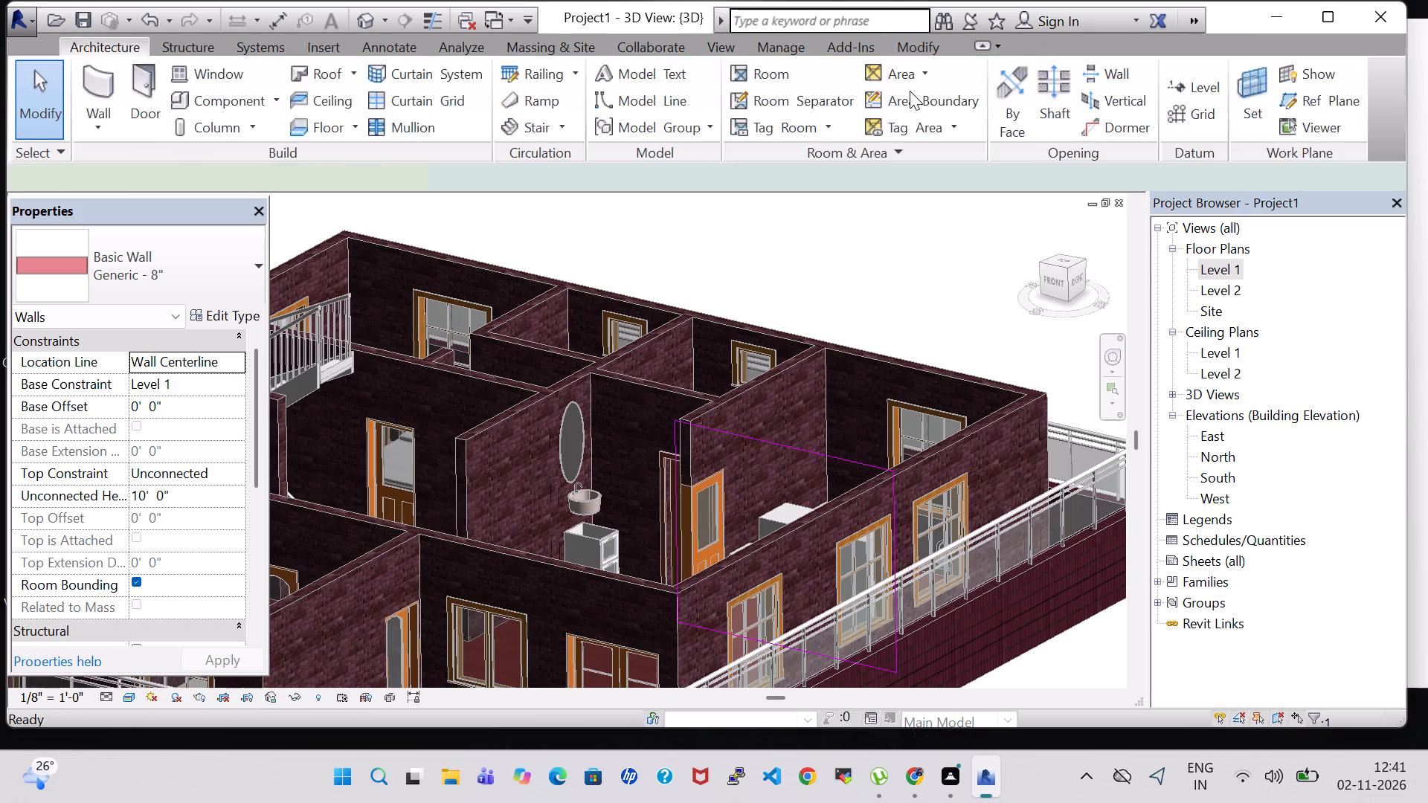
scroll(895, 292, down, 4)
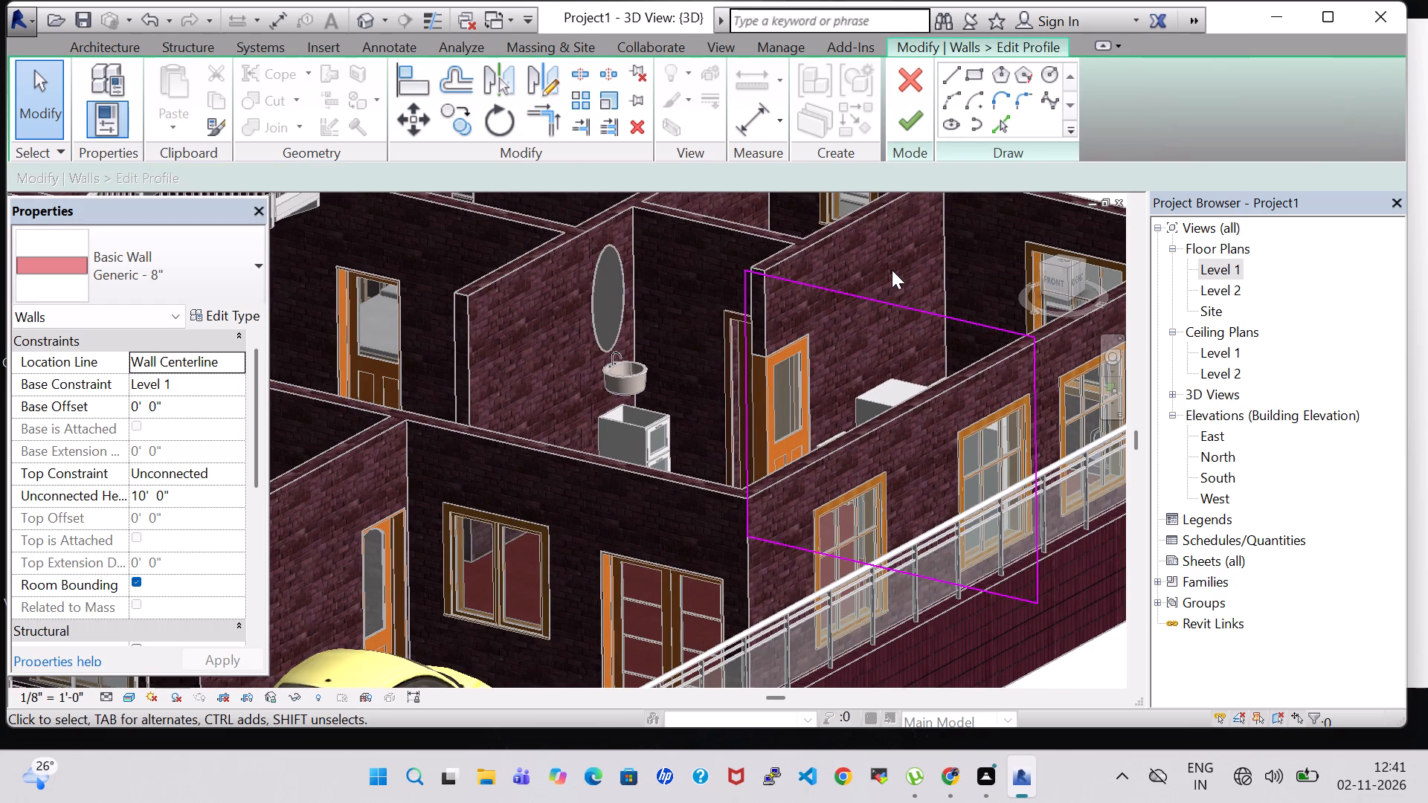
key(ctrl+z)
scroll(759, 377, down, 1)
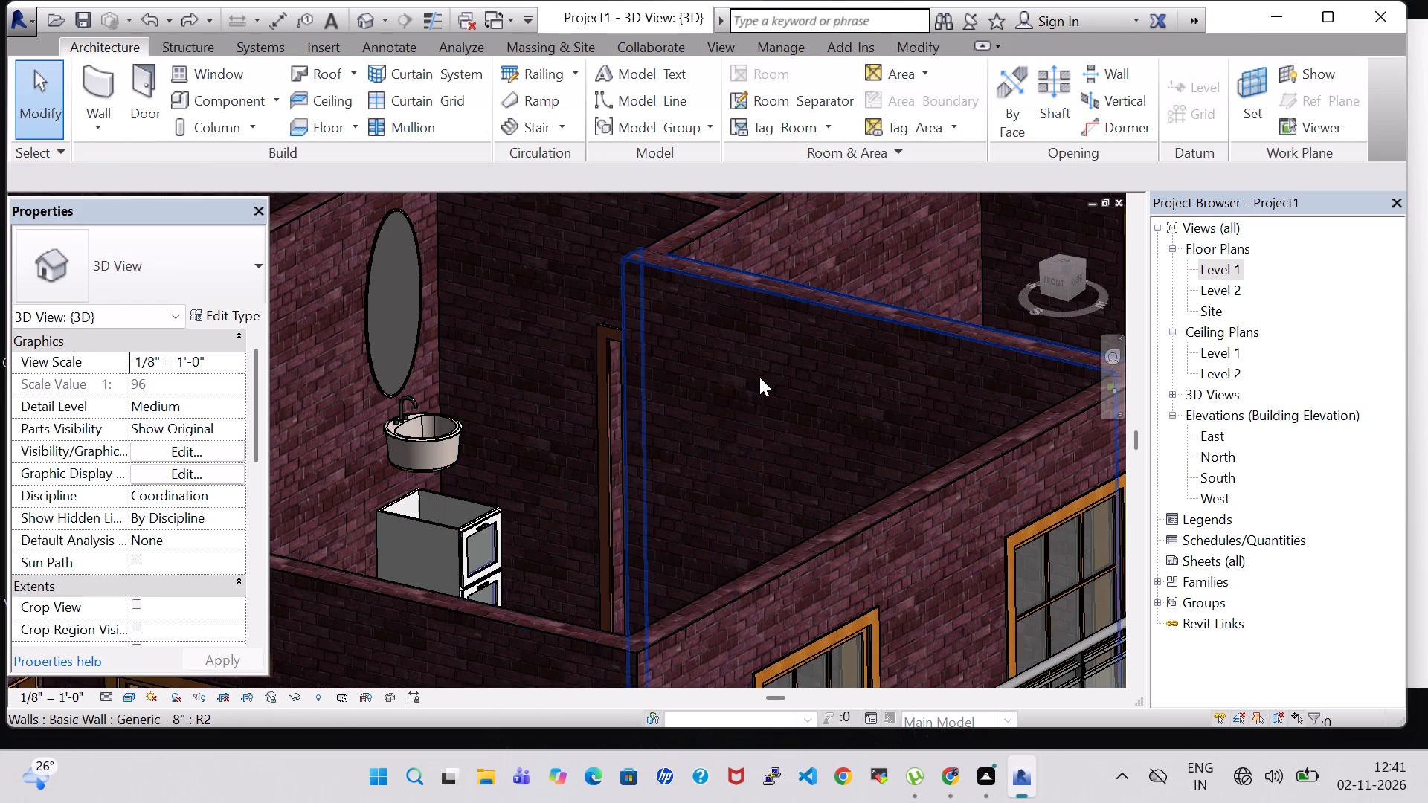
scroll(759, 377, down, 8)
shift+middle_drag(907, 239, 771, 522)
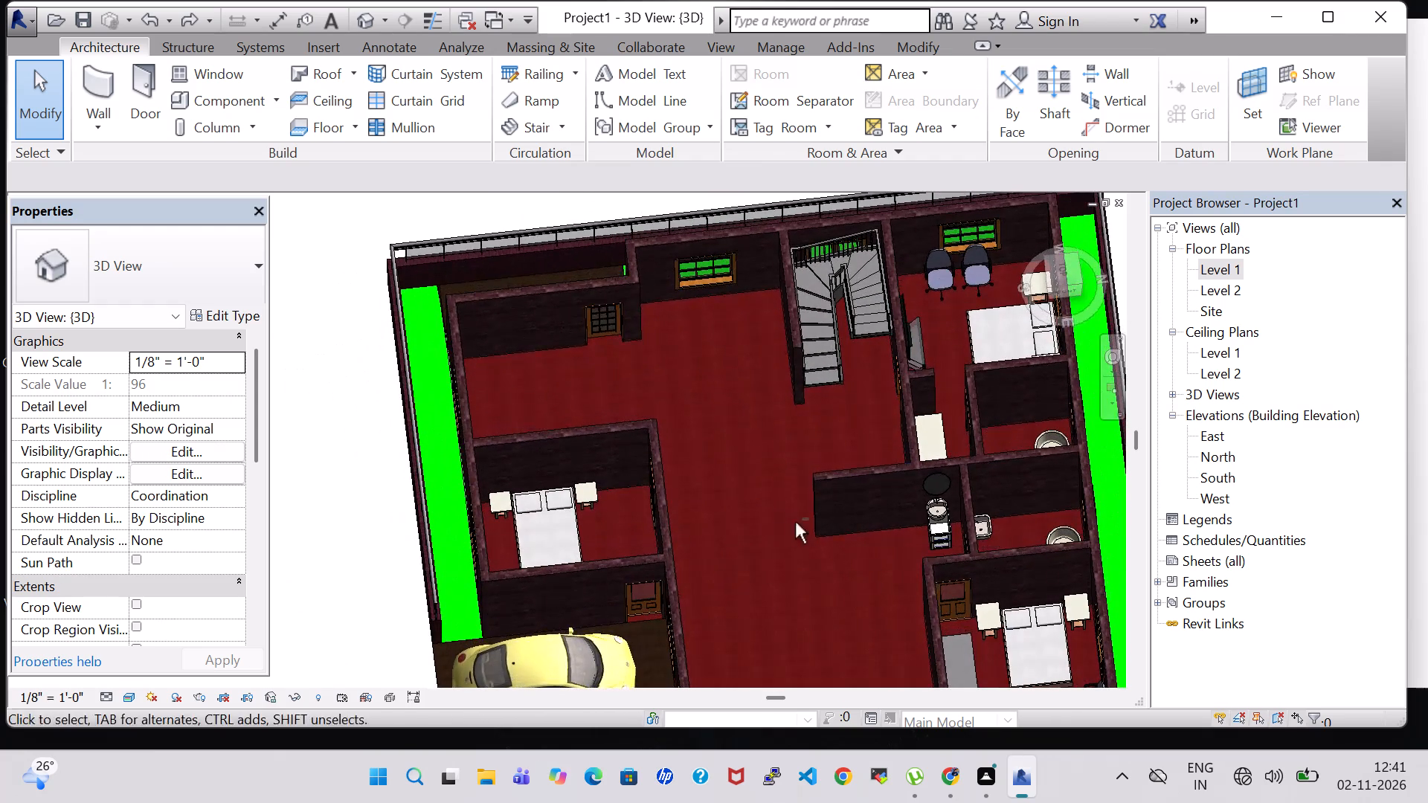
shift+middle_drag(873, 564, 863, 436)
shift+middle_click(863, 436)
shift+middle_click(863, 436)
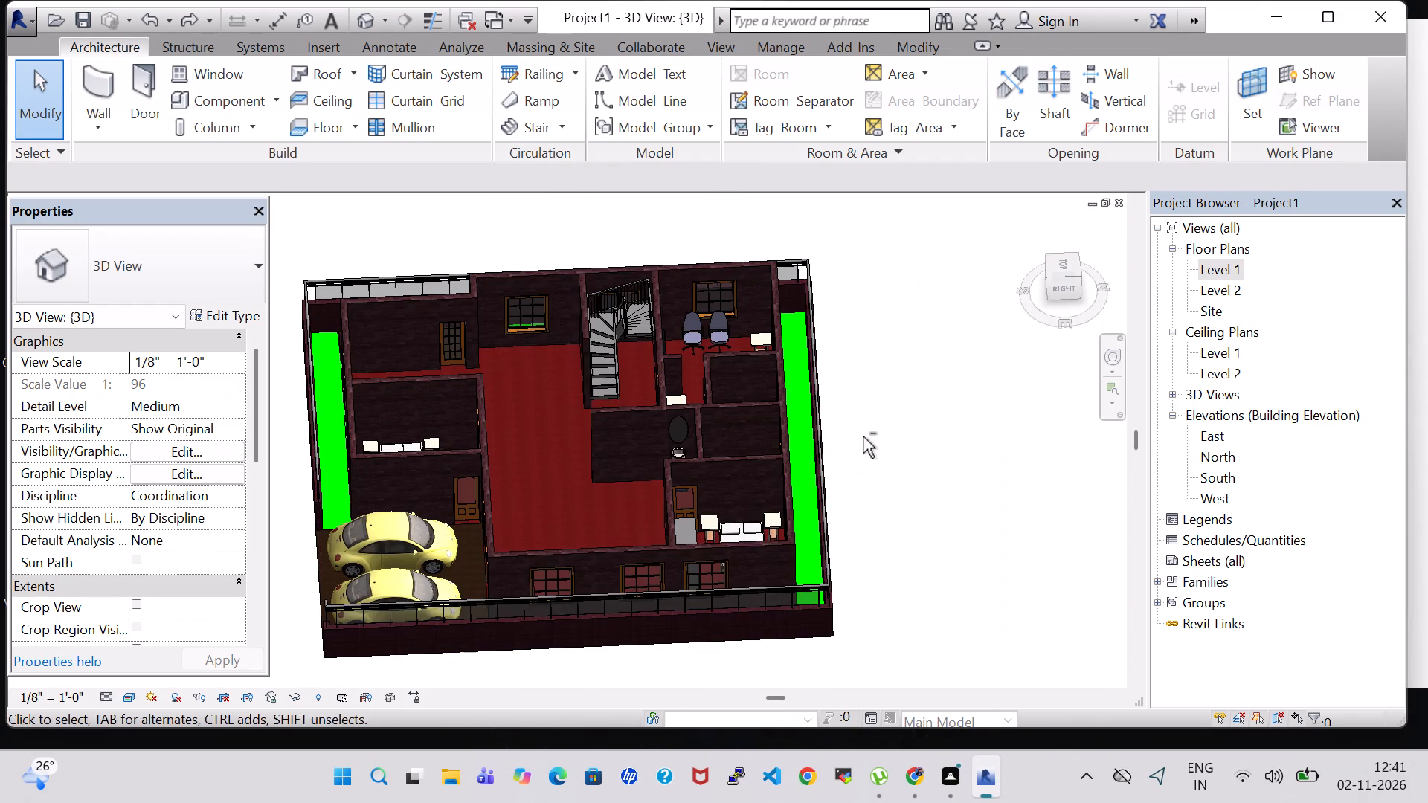
Open the Level 1 floor plan and examine the layout from the wash area and bedrooms to the kitchen and parking.
scroll(744, 451, up, 4)
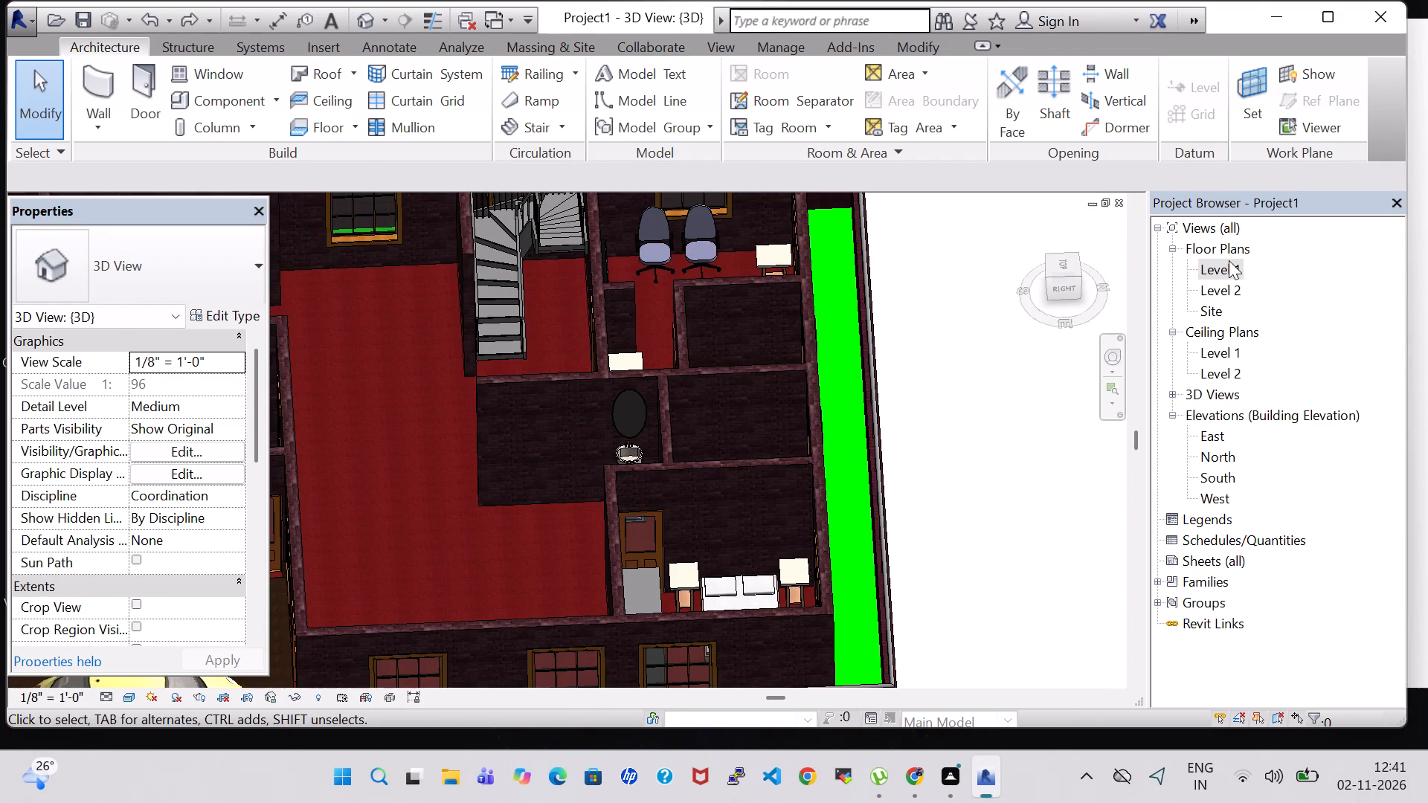
double_click(1229, 260)
scroll(637, 298, down, 8)
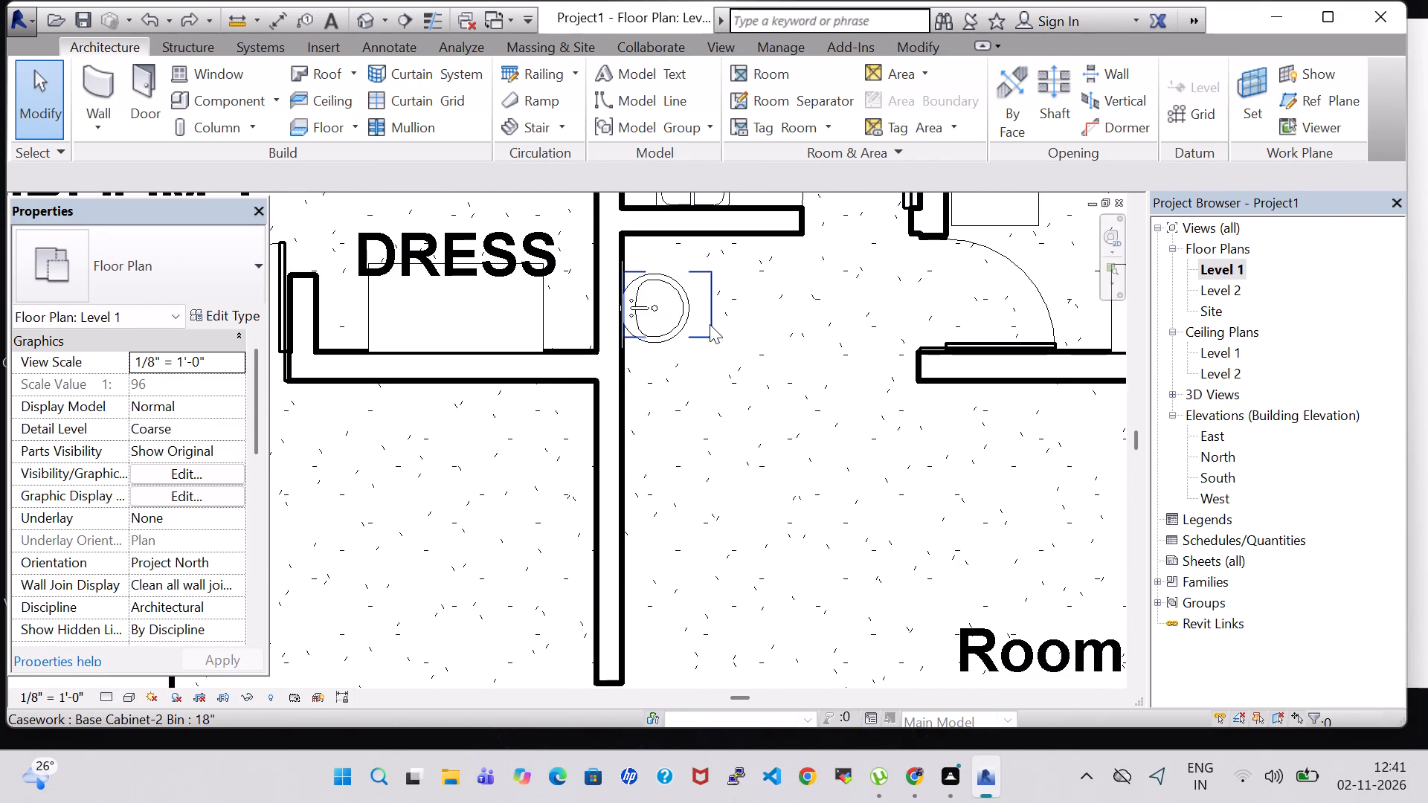
scroll(710, 324, down, 4)
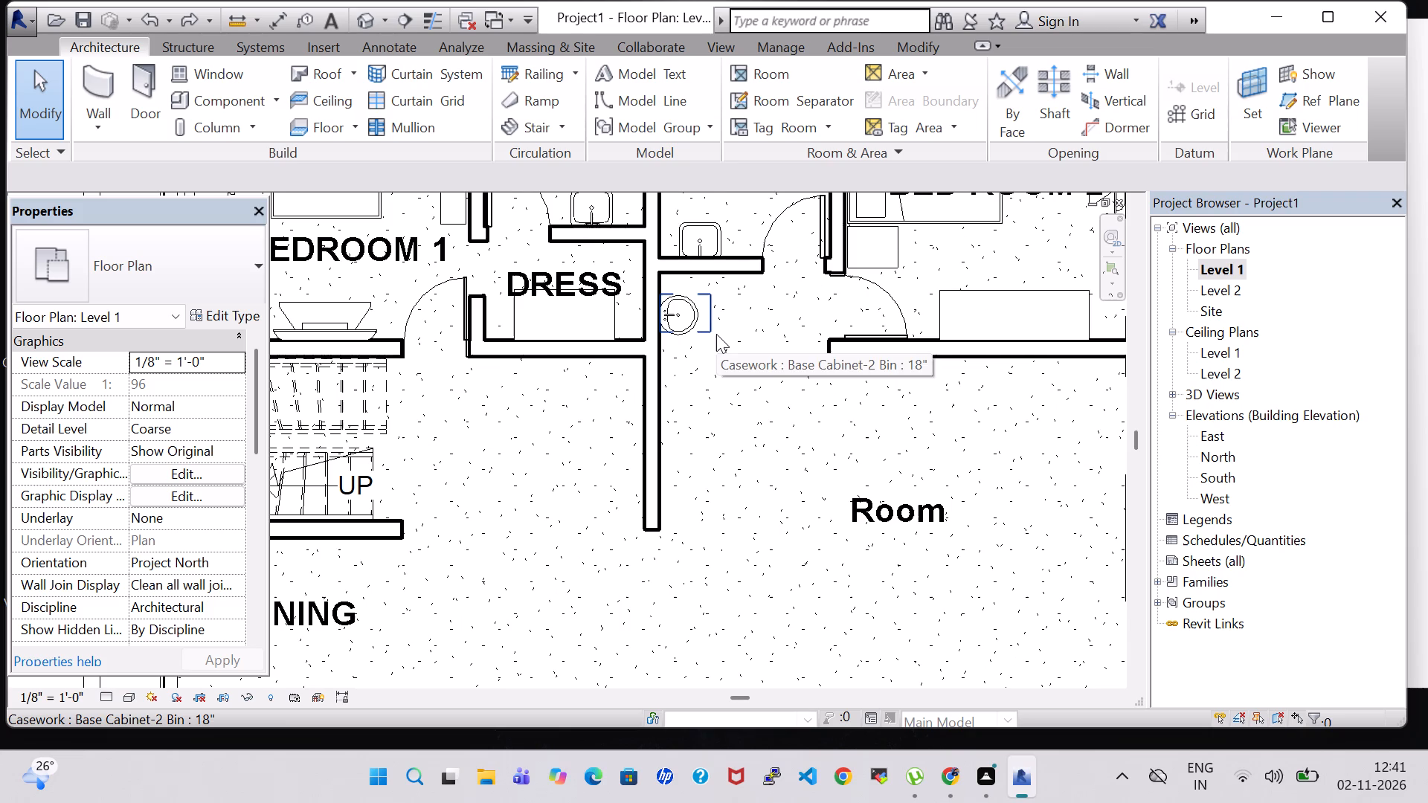
scroll(720, 354, down, 1)
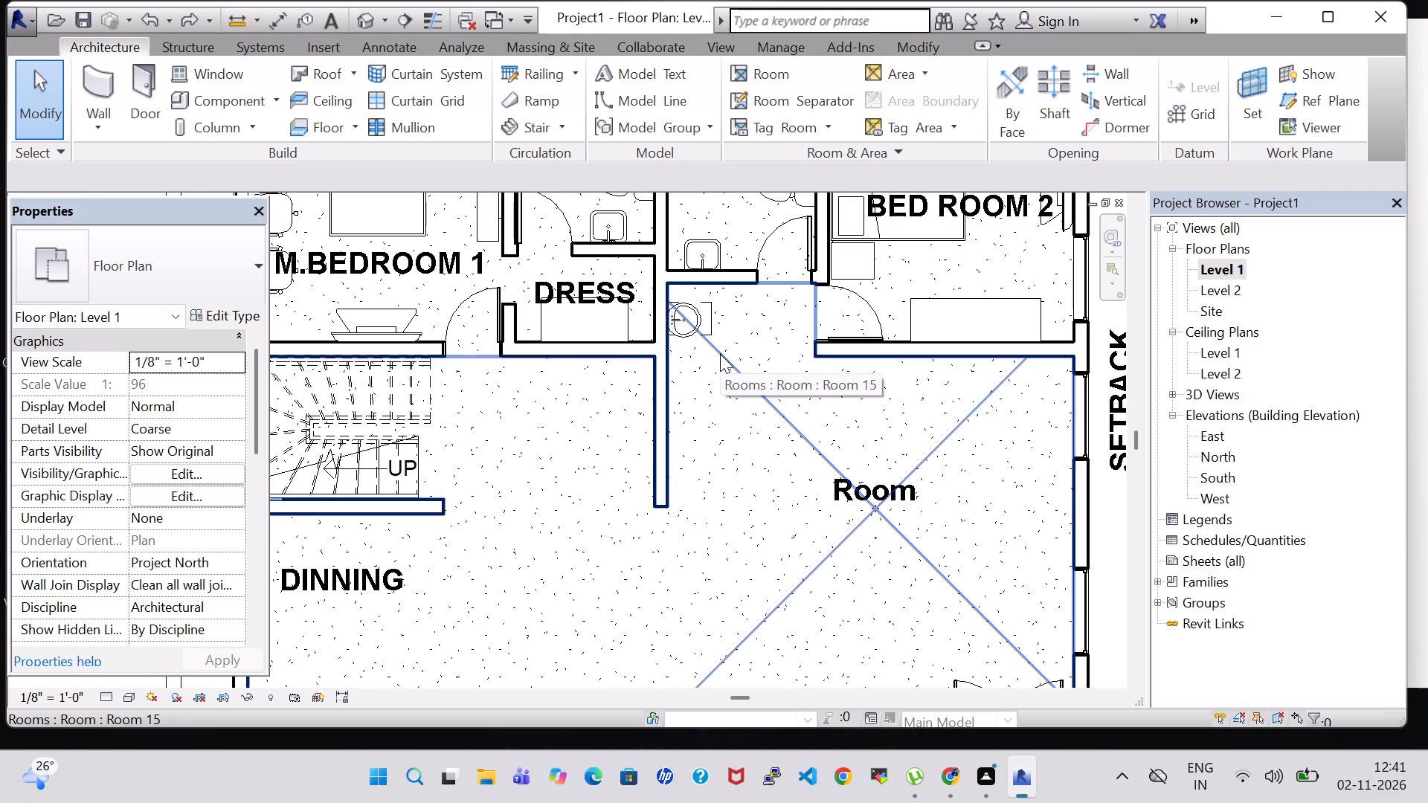
scroll(762, 447, down, 1)
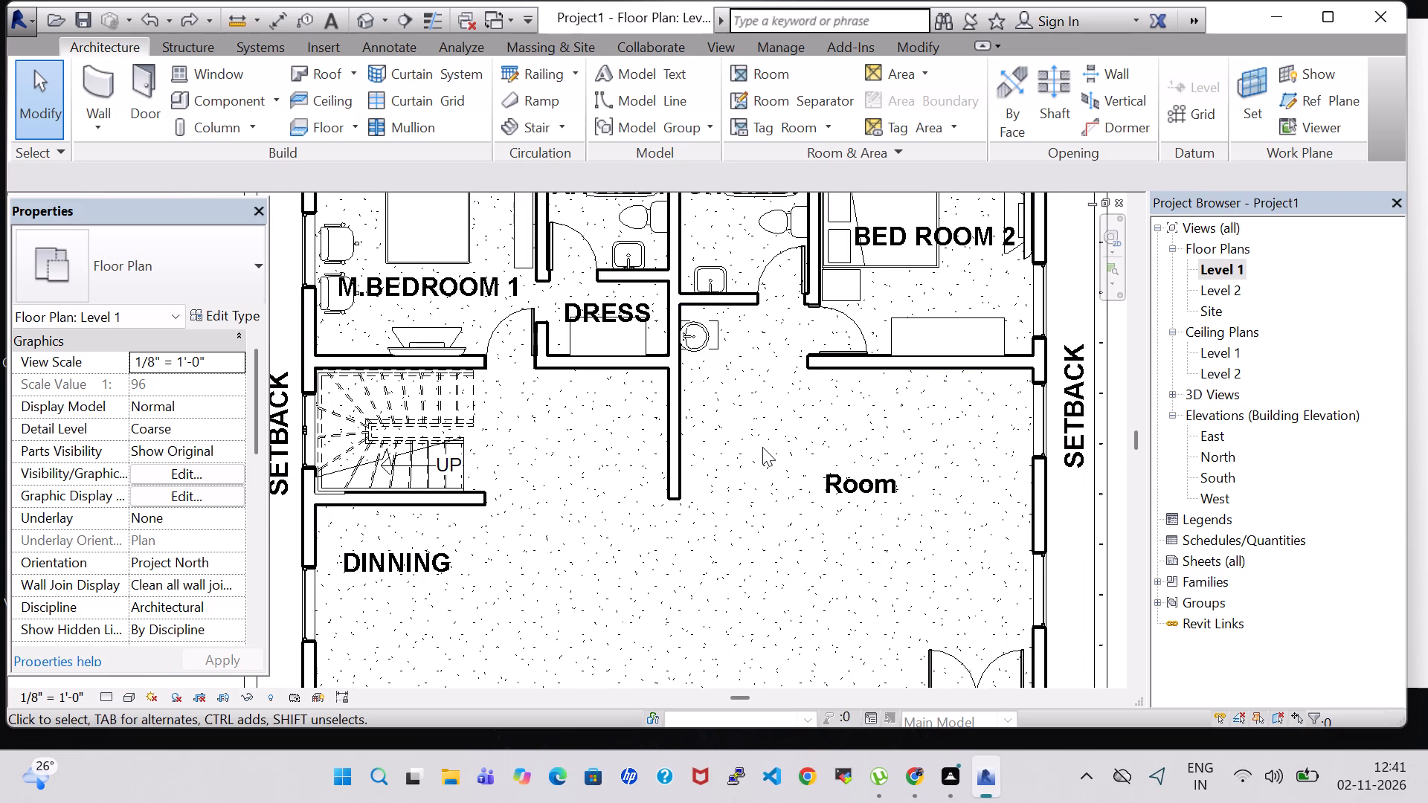
middle_drag(762, 447, 756, 477)
scroll(756, 477, down, 2)
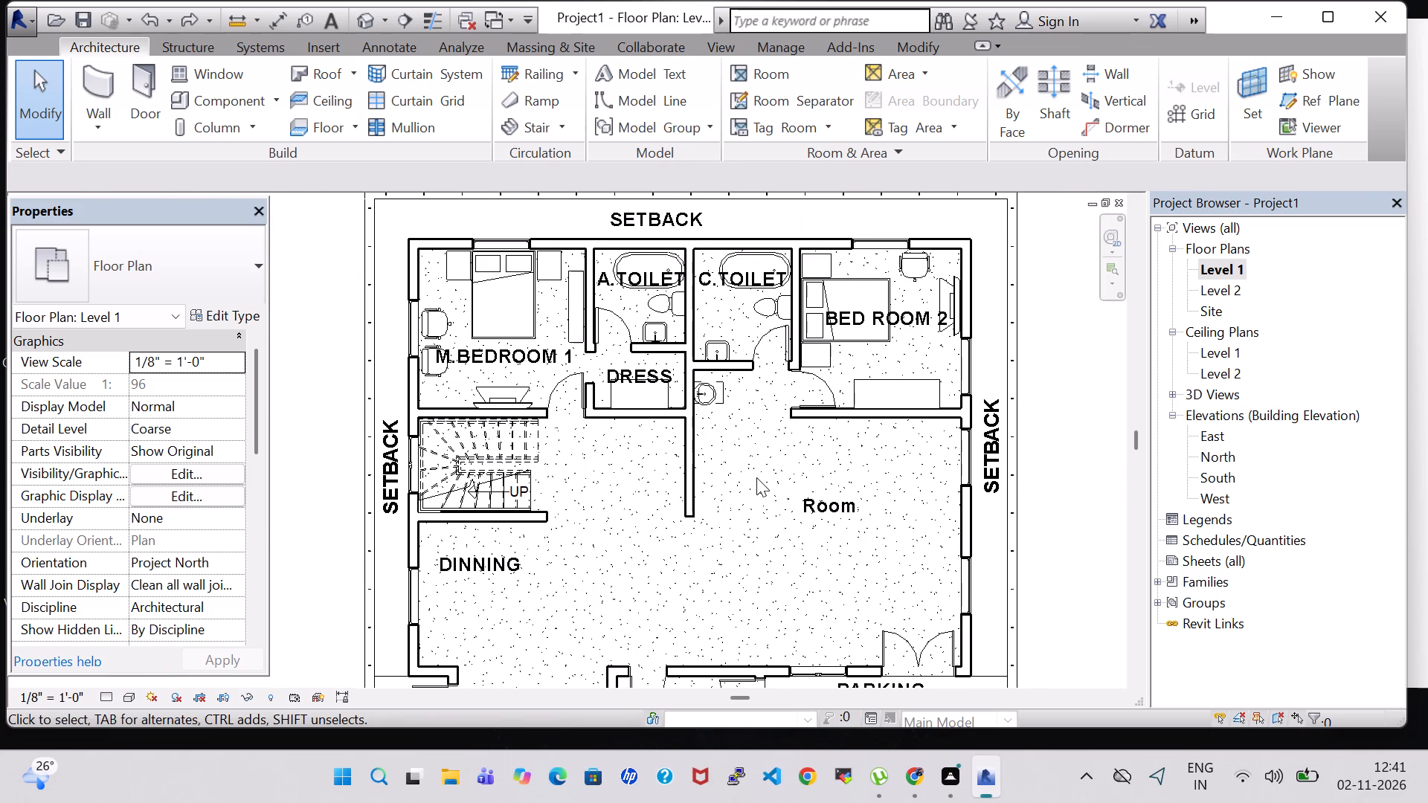
middle_click(756, 477)
middle_drag(743, 442, 742, 430)
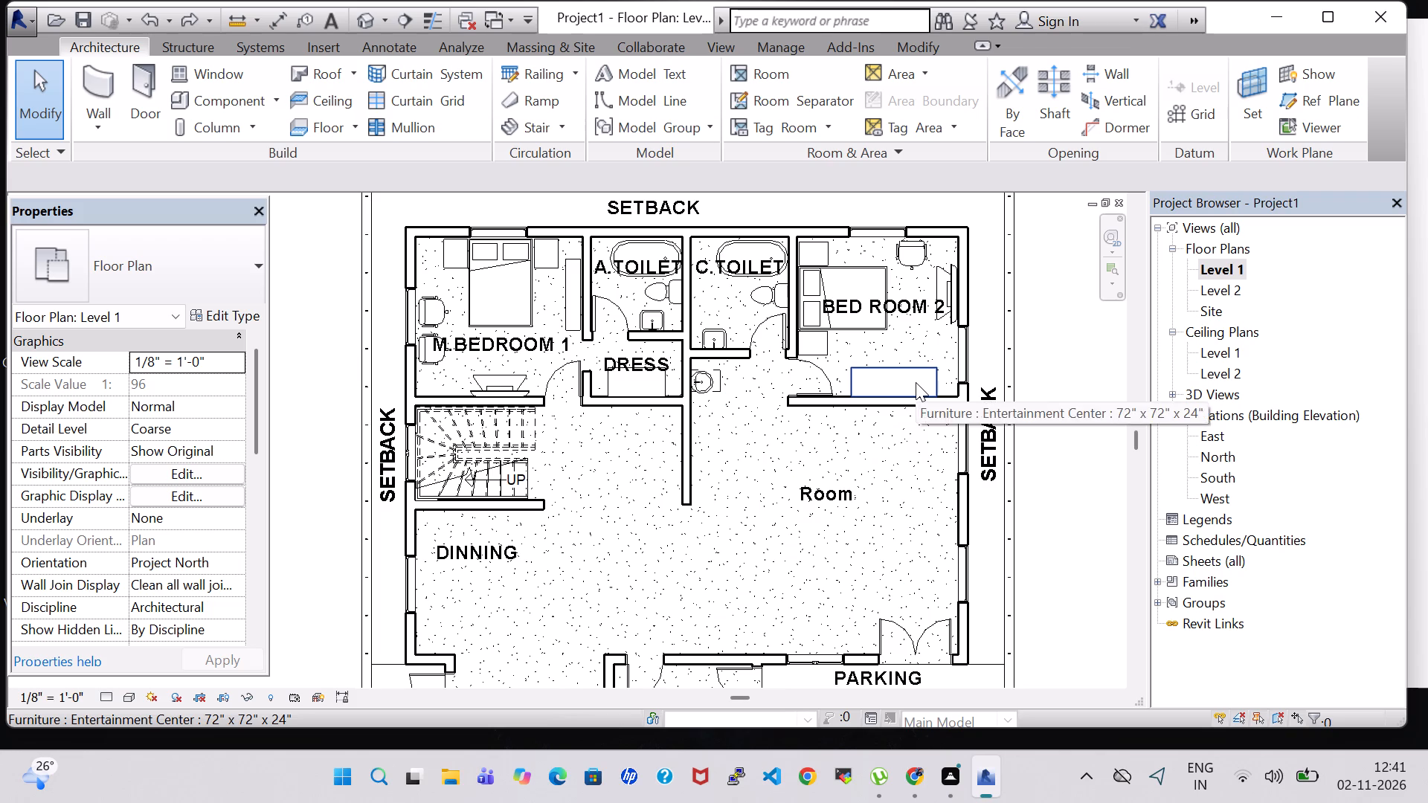
key(Escape)
key(Escape)
key(Escape)
click(1059, 470)
middle_drag(1059, 470, 1023, 332)
middle_drag(1044, 407, 1041, 355)
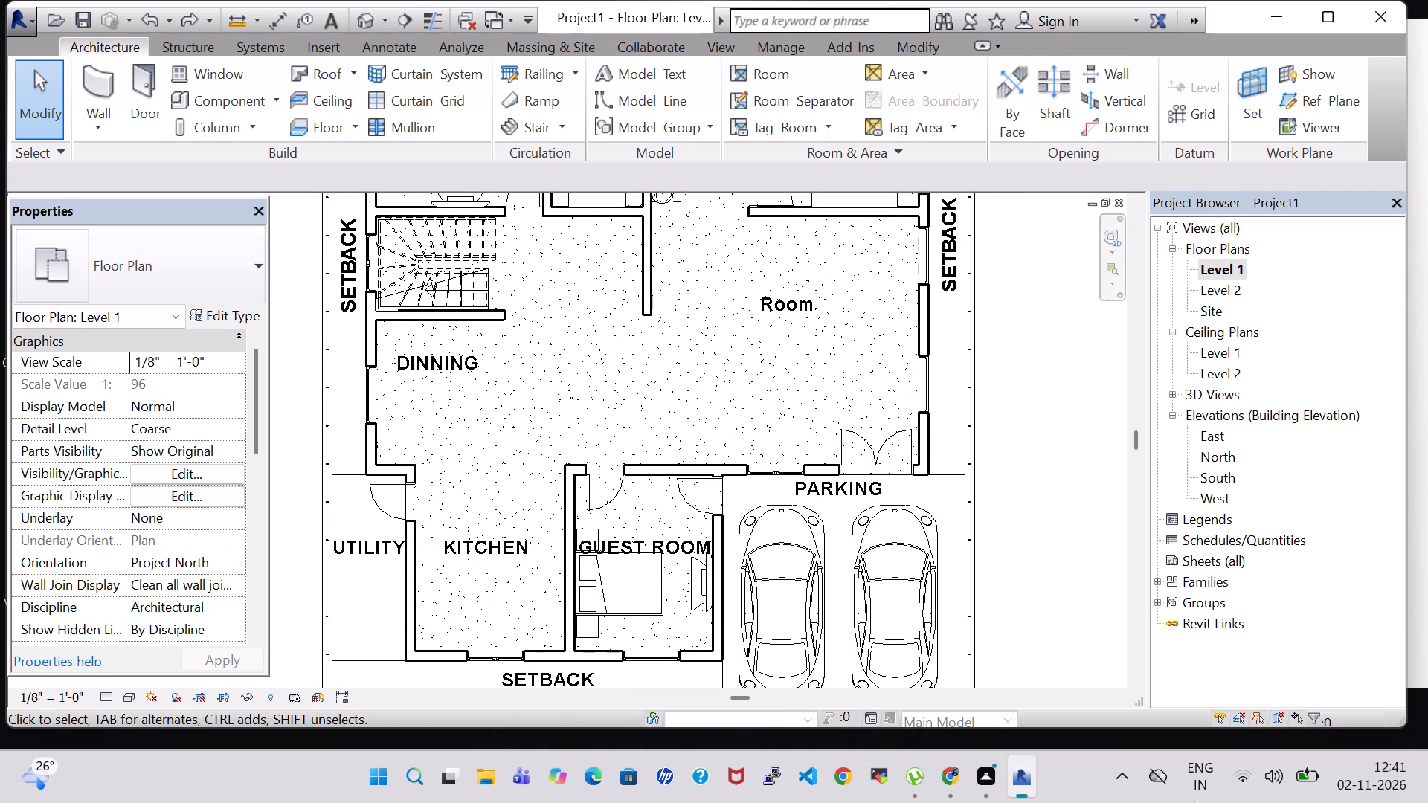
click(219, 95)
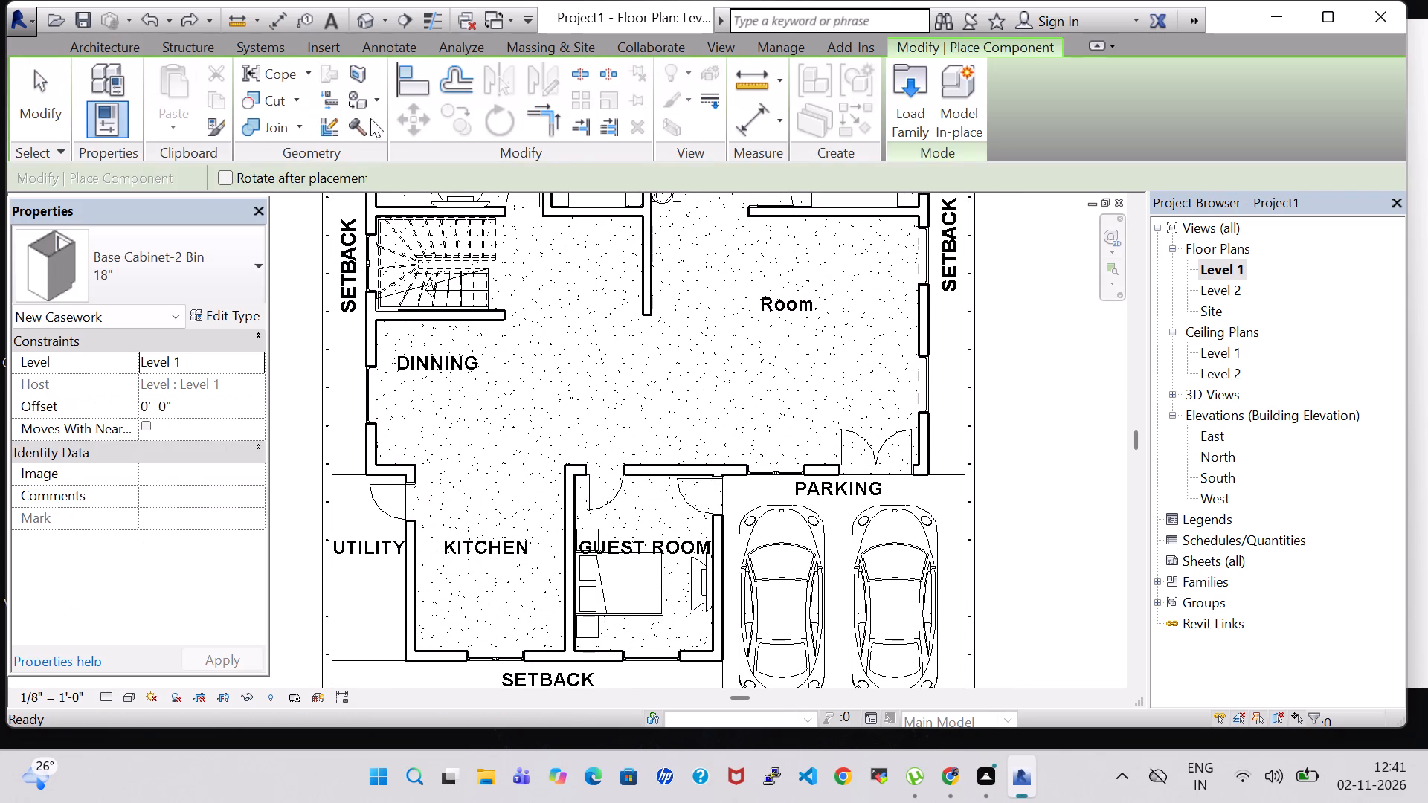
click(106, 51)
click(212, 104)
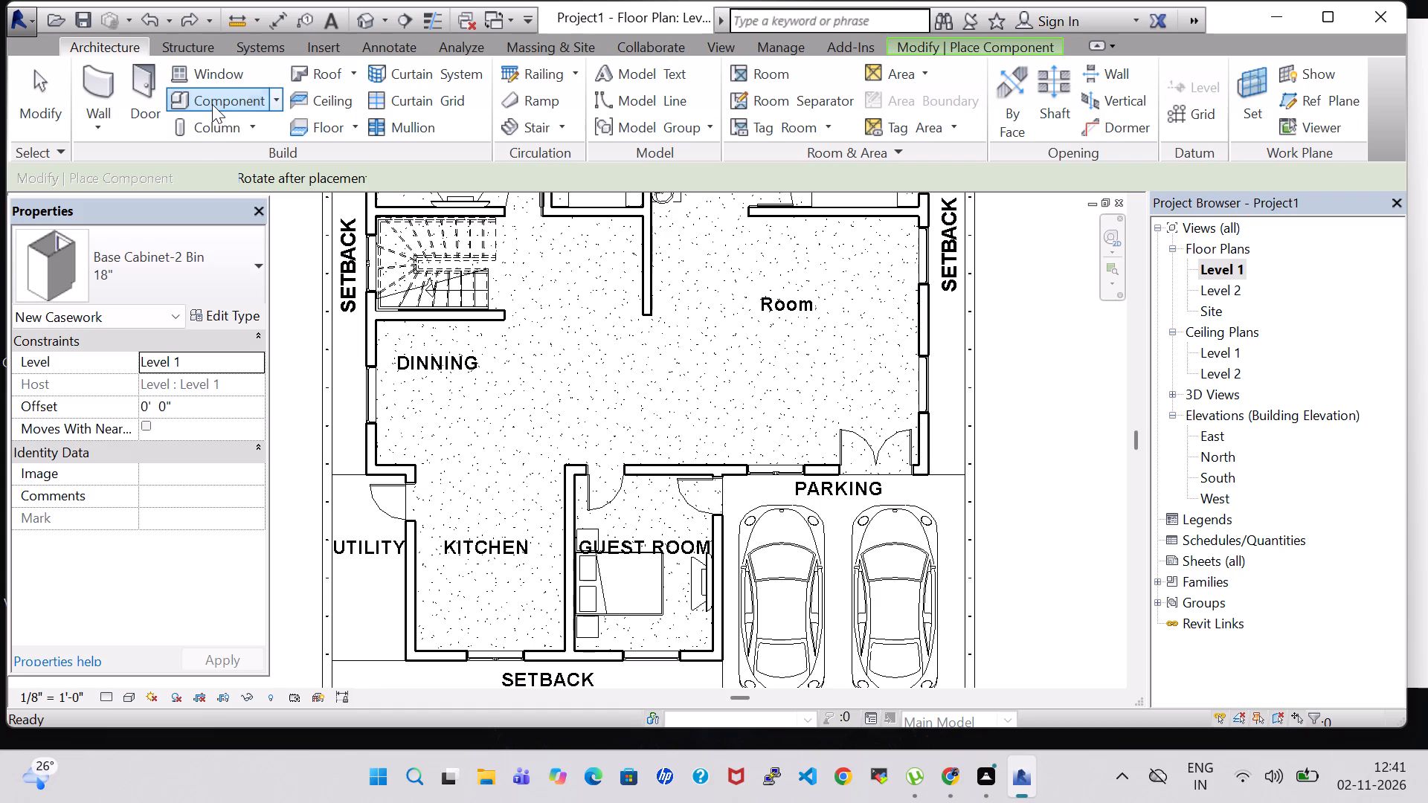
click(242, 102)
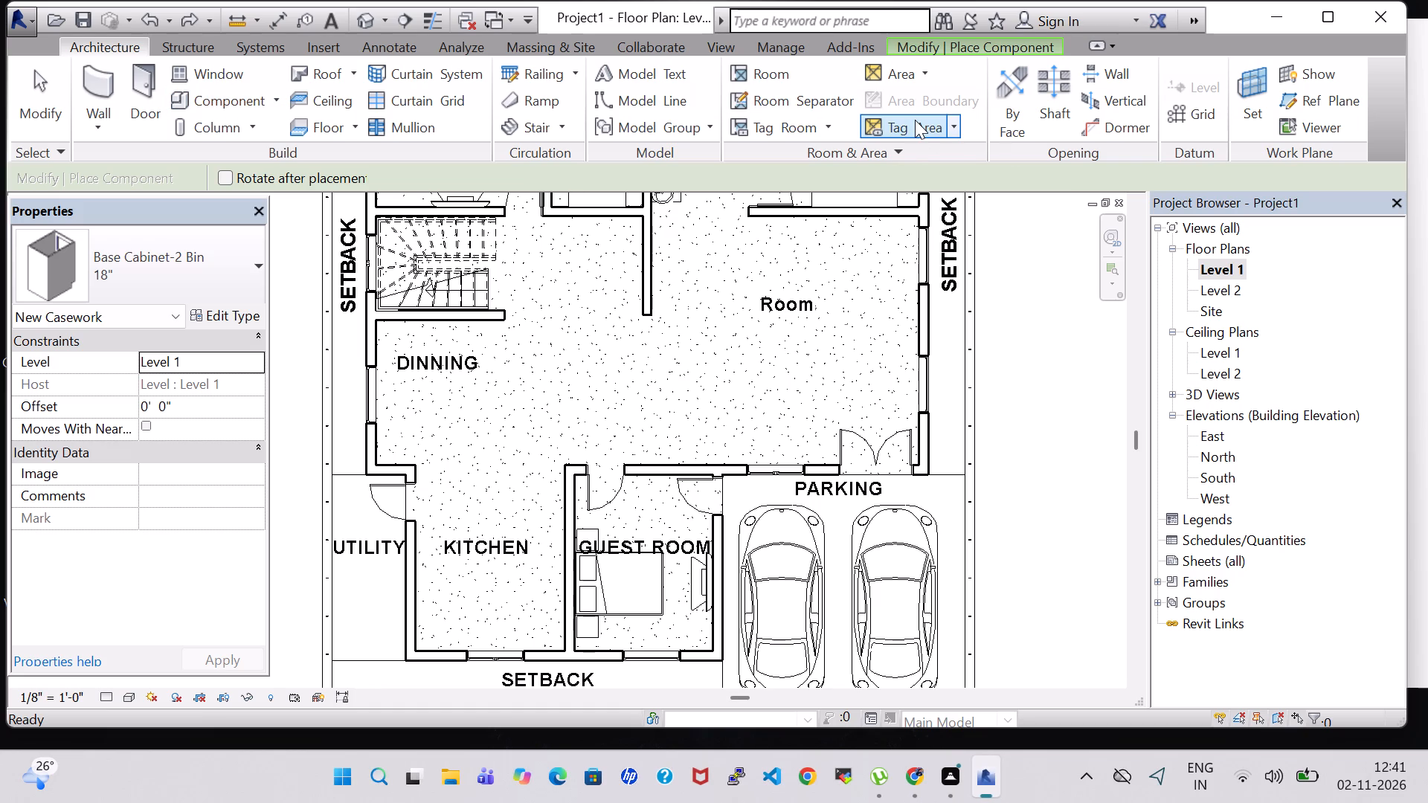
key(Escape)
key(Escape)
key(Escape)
Load the Kitchenette - Medium family from the Domestic folder of the US Imperial Specialty Equipment library for placement.
click(228, 99)
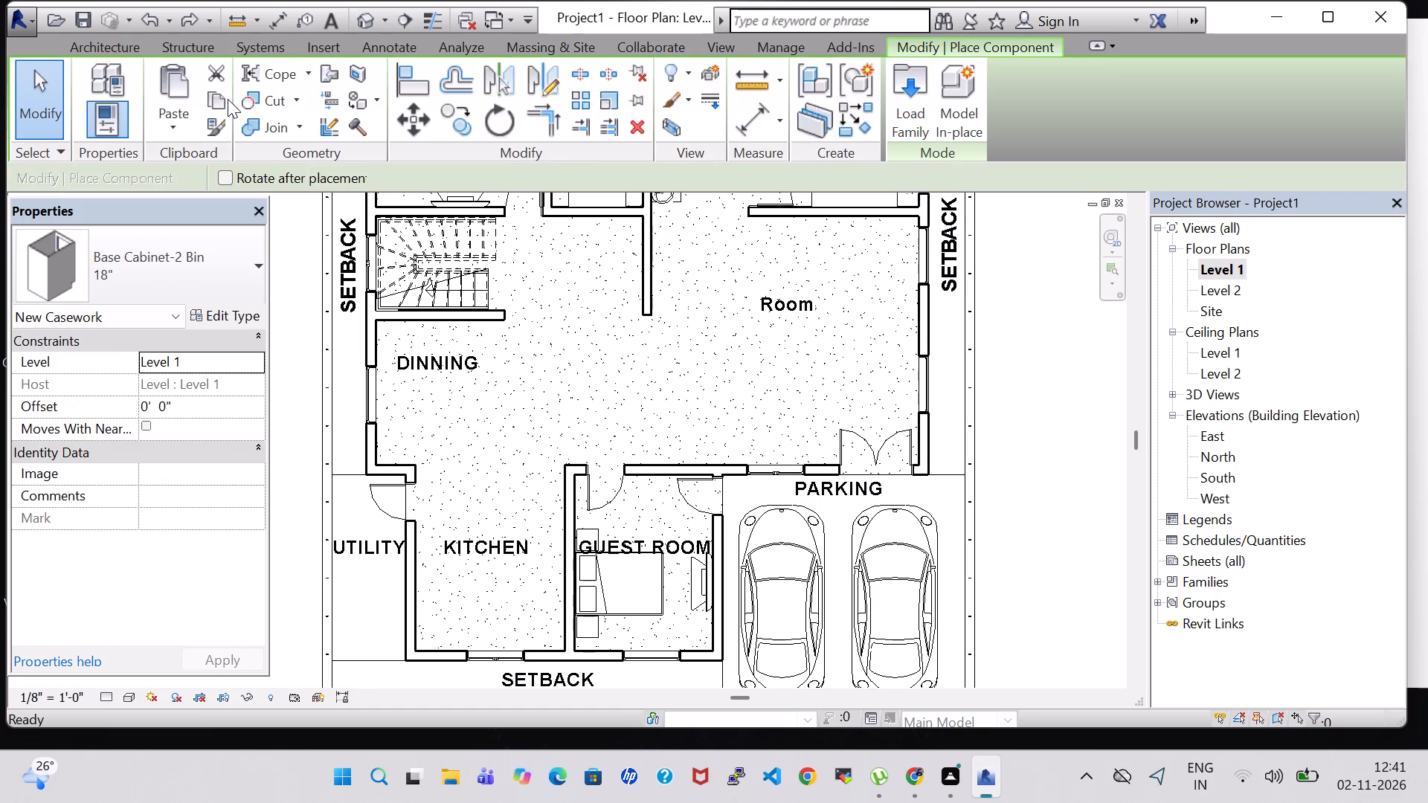
click(904, 104)
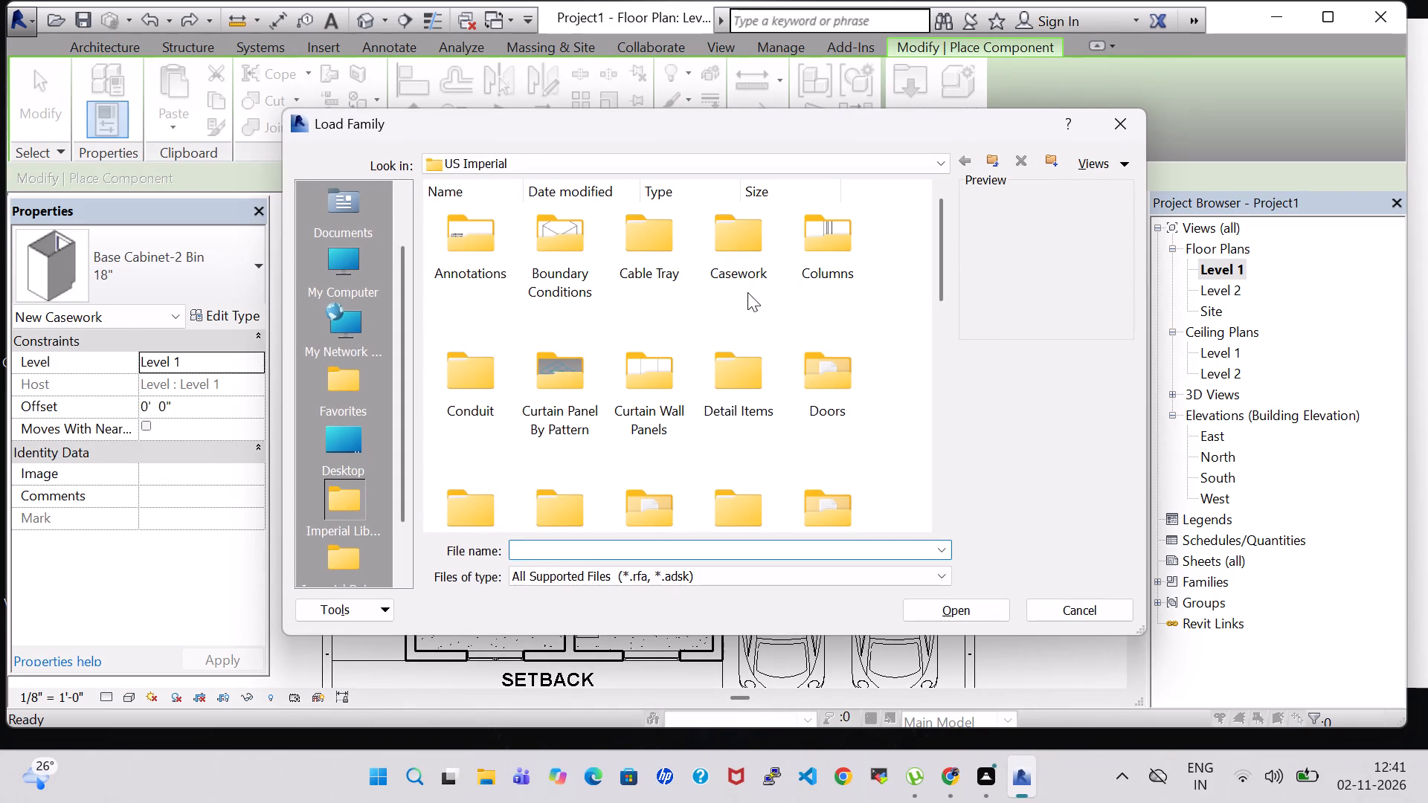
scroll(831, 369, down, 3)
scroll(831, 369, up, 1)
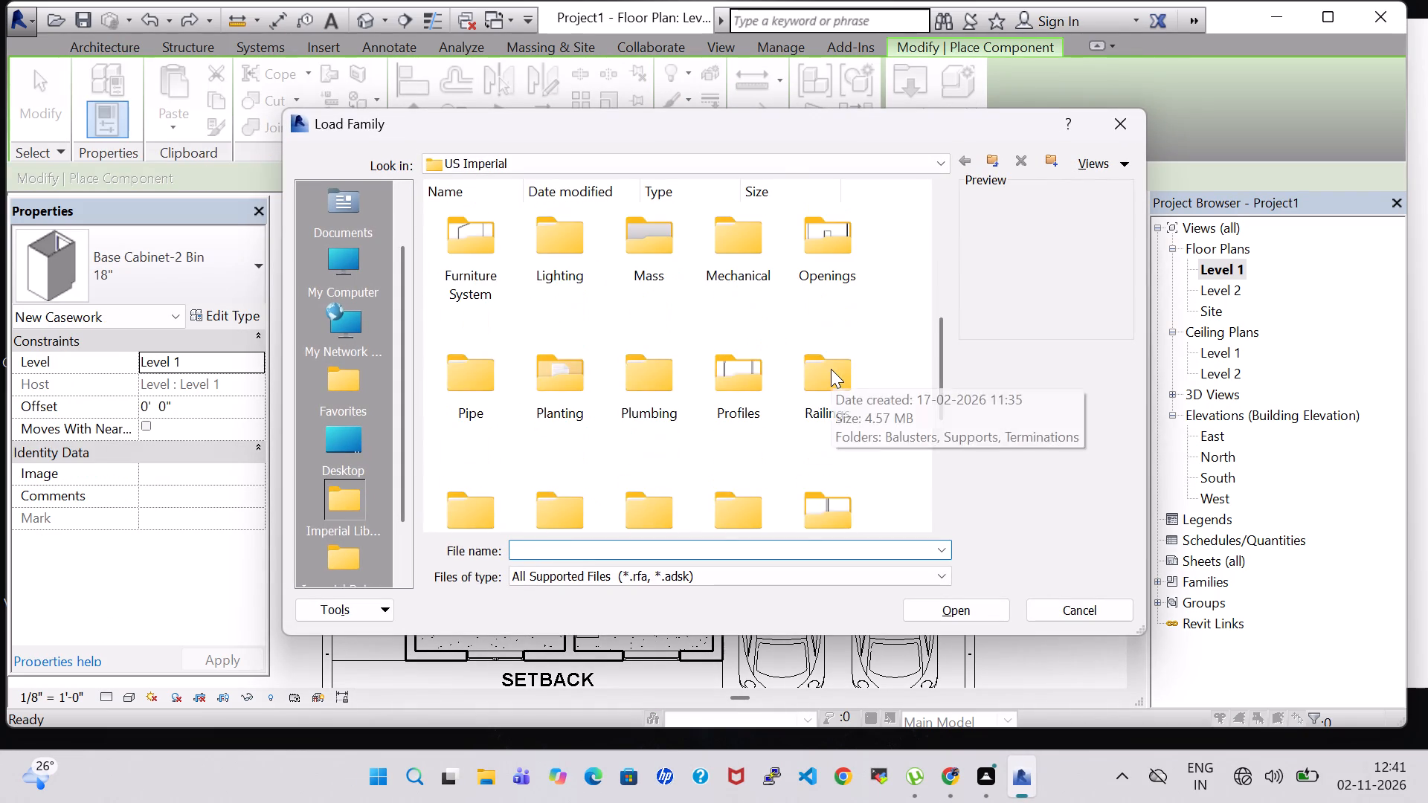
scroll(831, 369, down, 2)
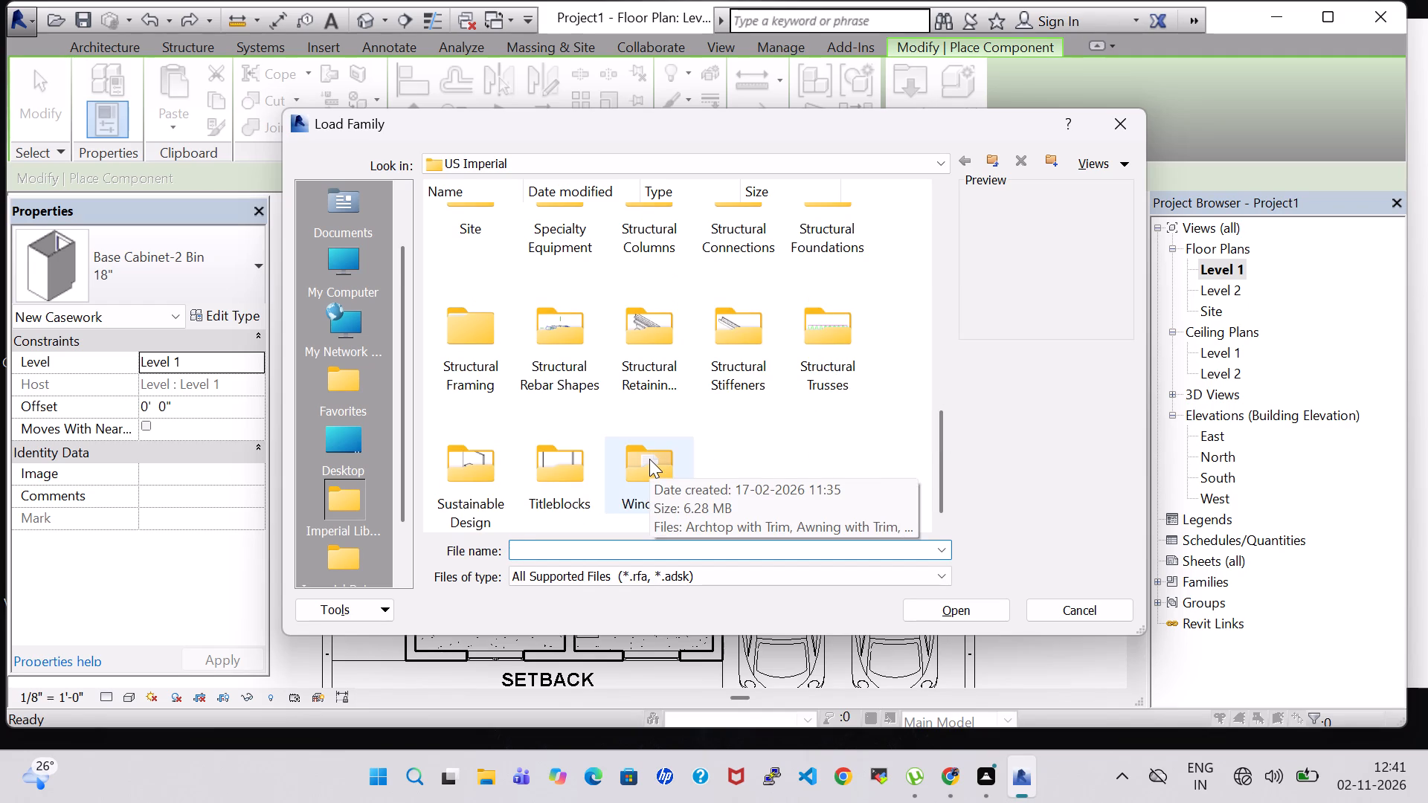
scroll(655, 428, up, 1)
double_click(565, 410)
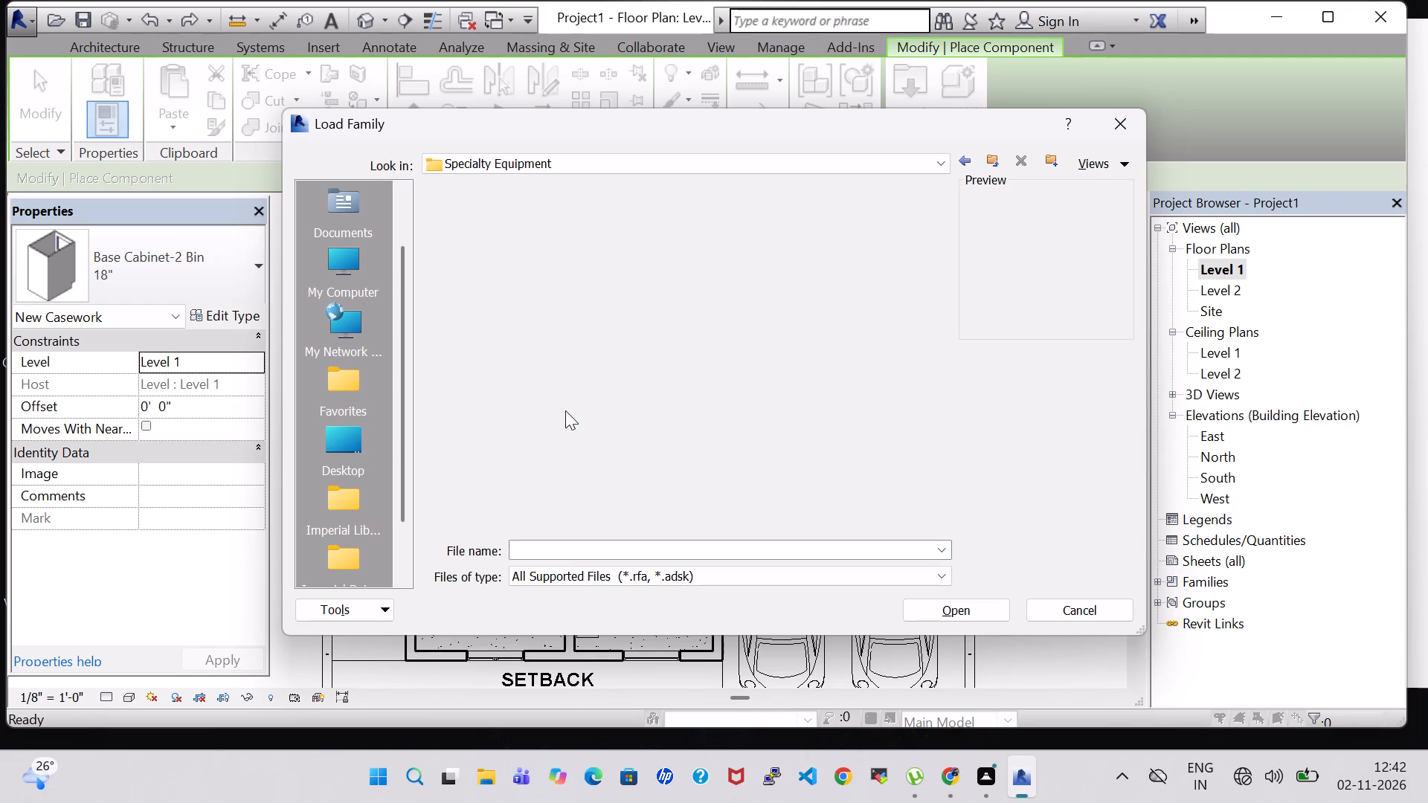
triple_click(559, 236)
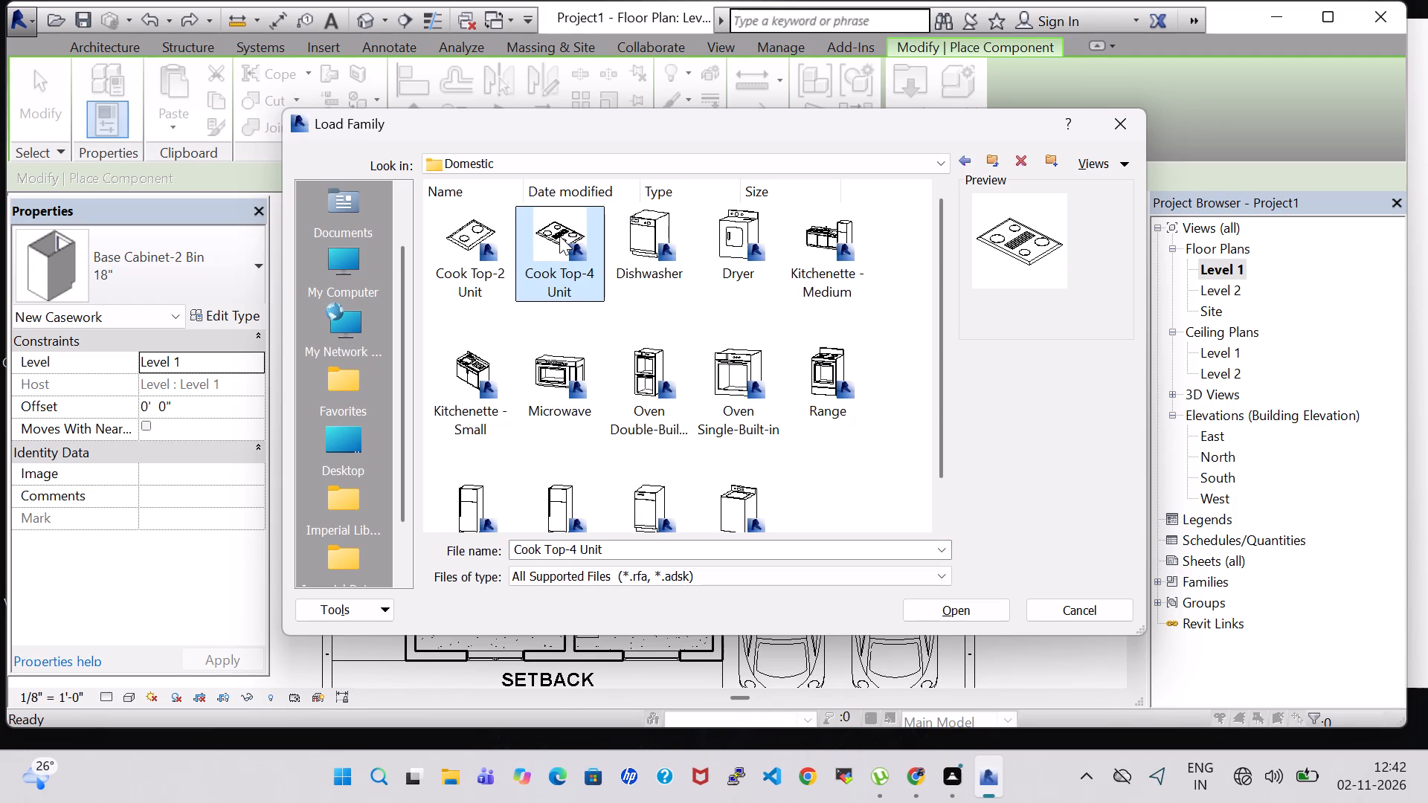
scroll(559, 239, down, 2)
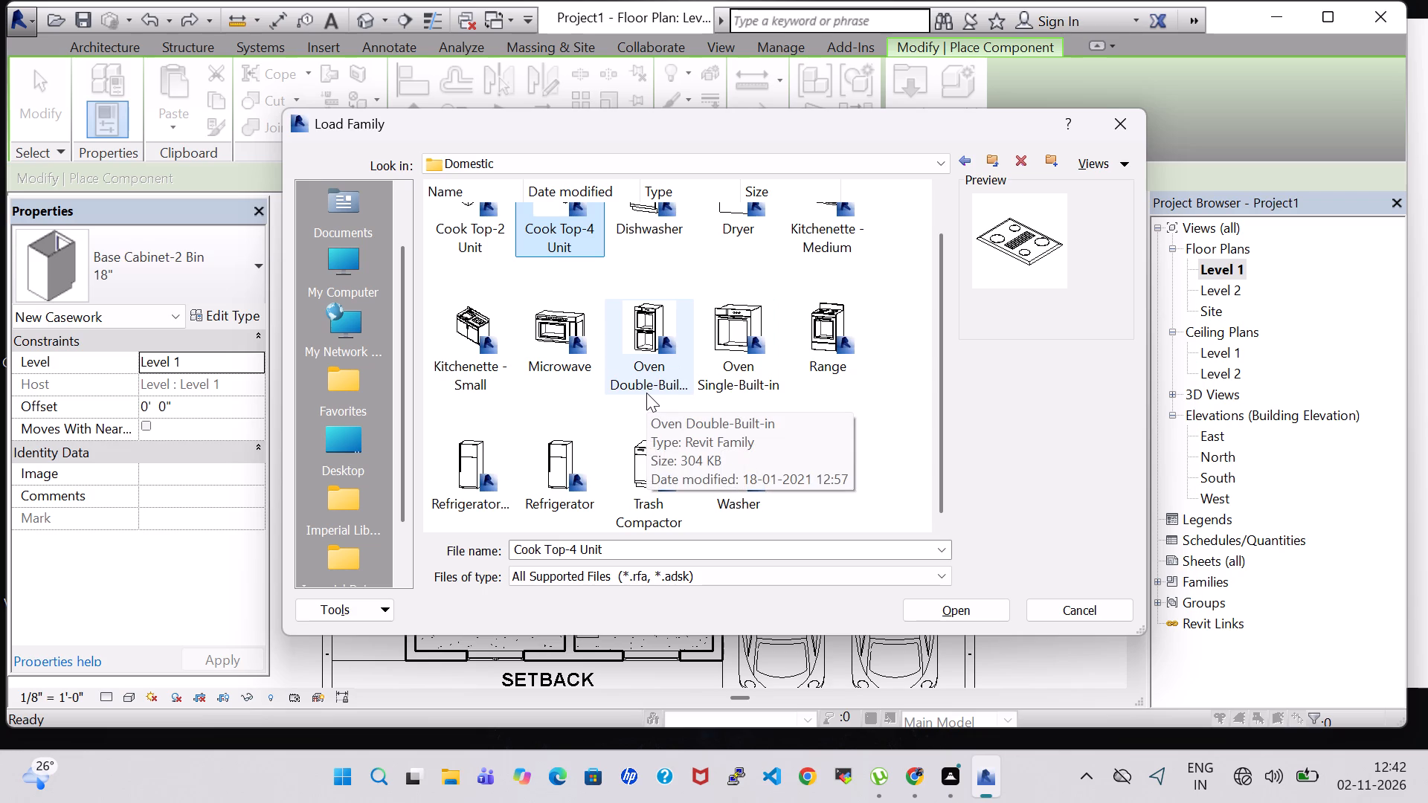
scroll(695, 367, up, 1)
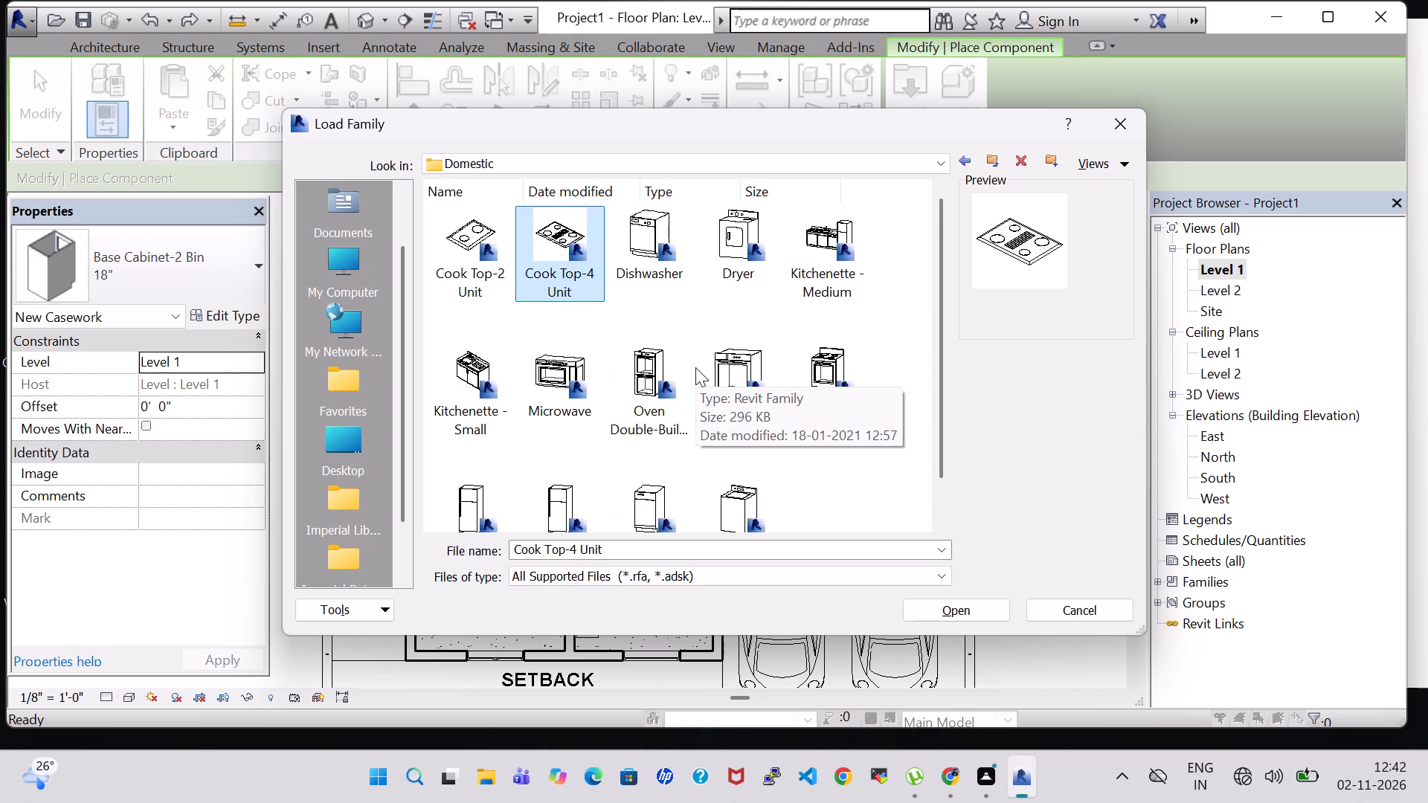
click(834, 241)
click(981, 599)
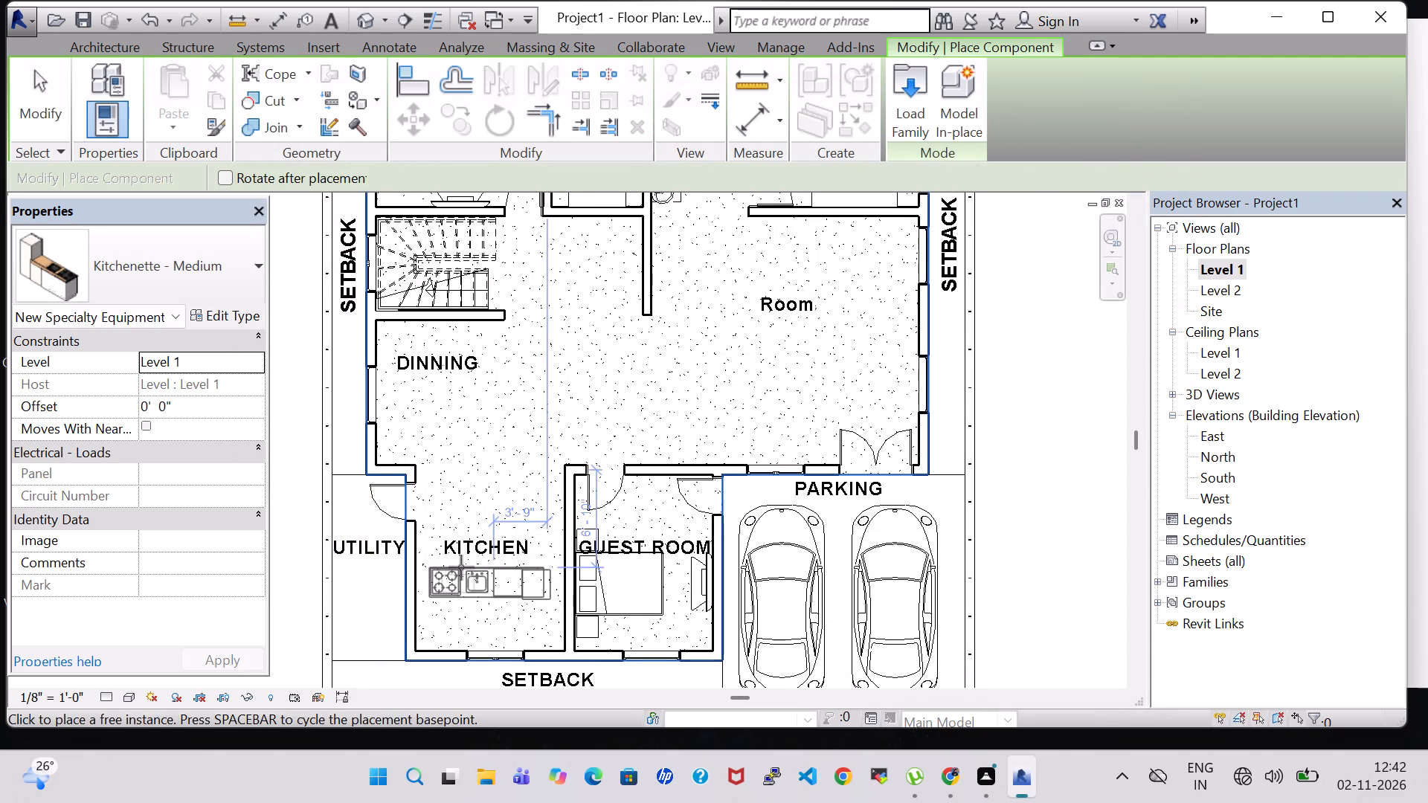
Place the Kitchenette - Medium in the kitchen, rotated 180° so its back sits against the window wall.
key(space)
key(space)
scroll(508, 631, up, 4)
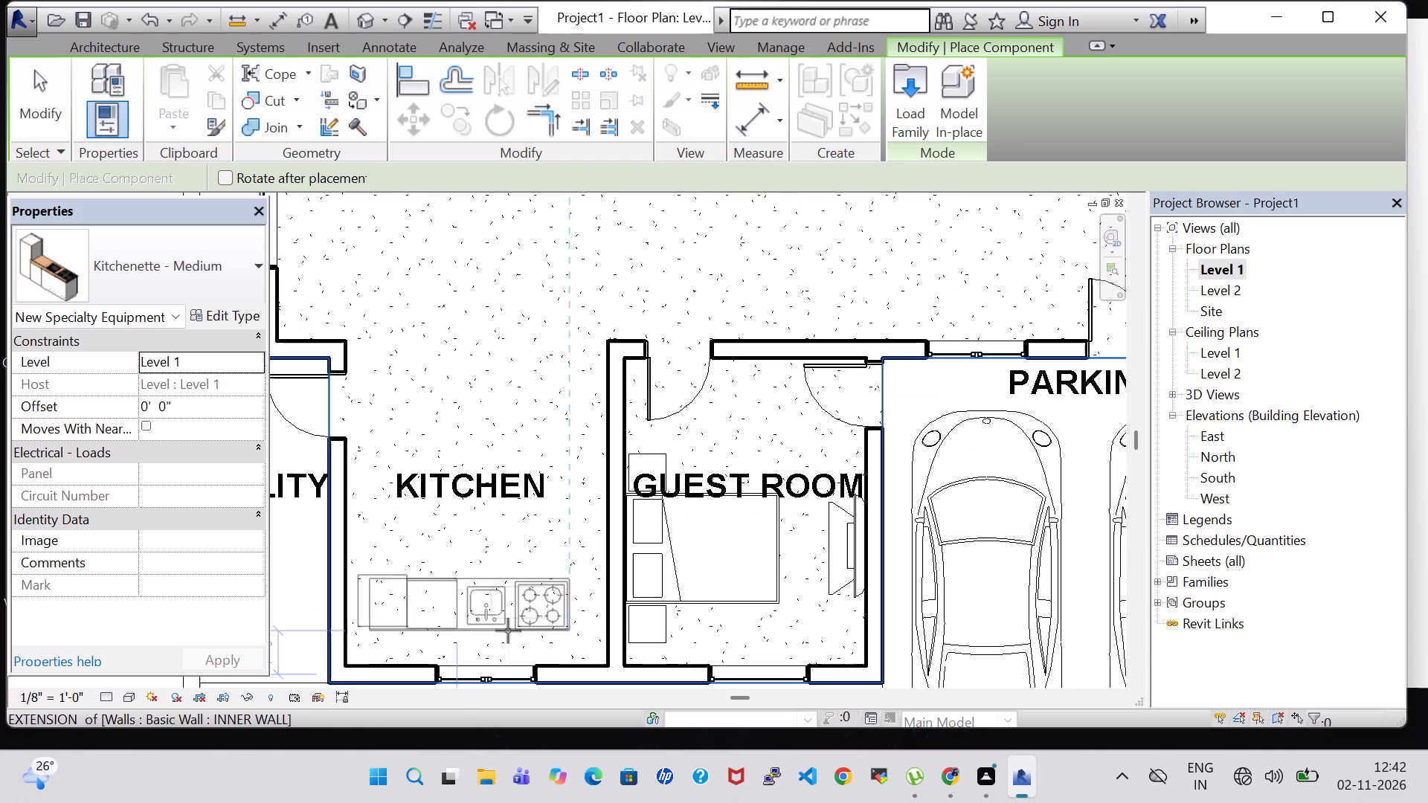
click(515, 665)
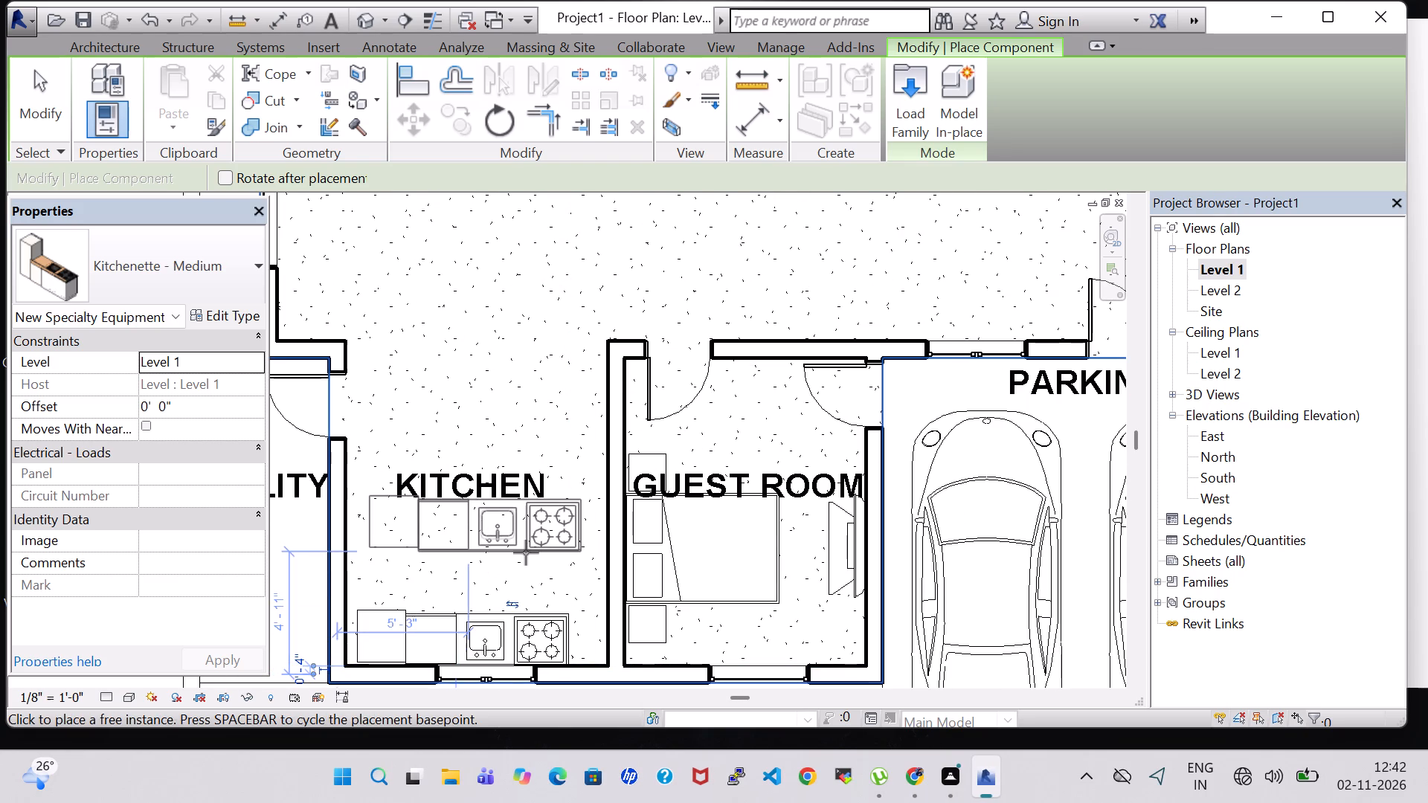
key(Escape)
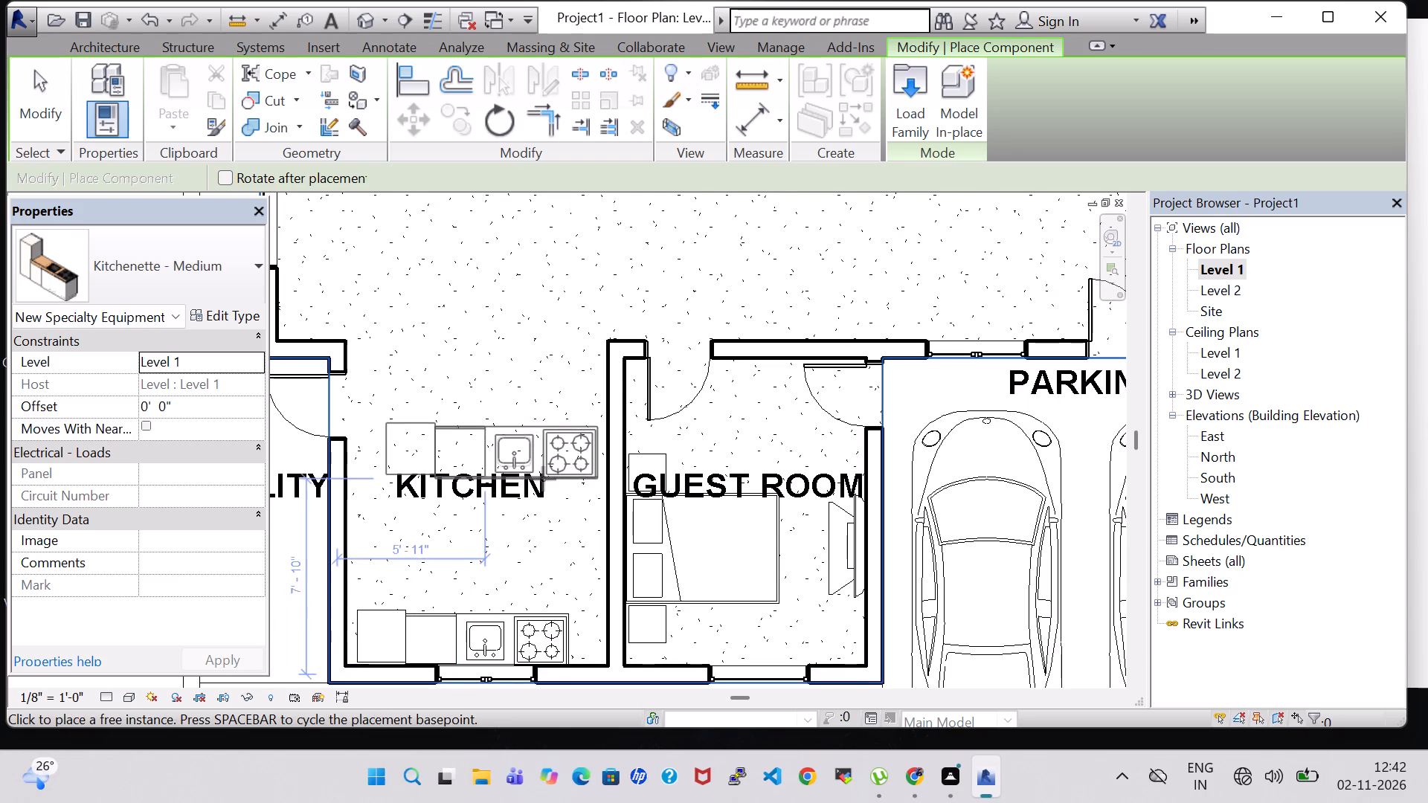
key(Escape)
key(Escape)
key(Escape)
key(Escape)
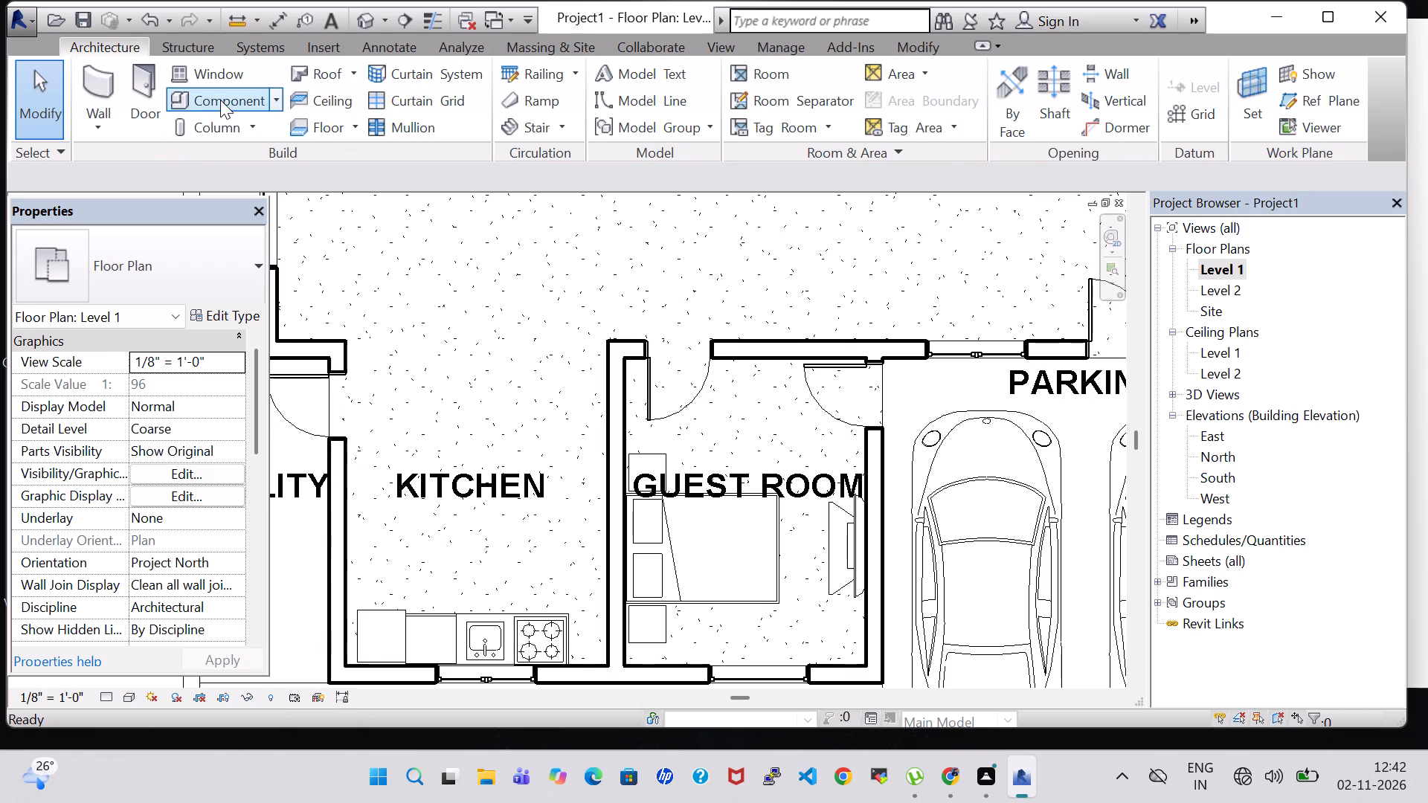
Load the Oven Double-Built-in family from the Domestic folder of the Specialty Equipment library for placement.
click(220, 100)
click(924, 115)
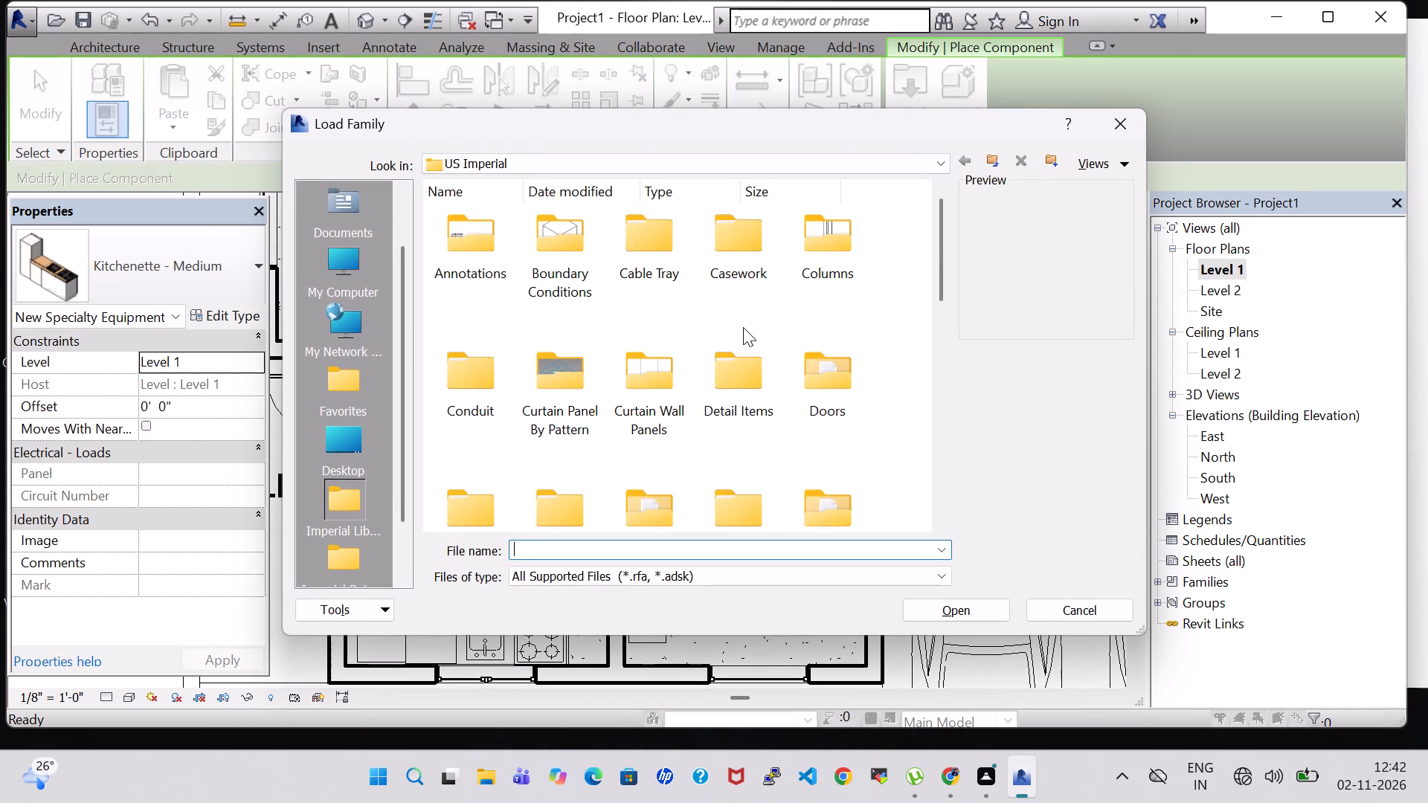
scroll(743, 327, down, 2)
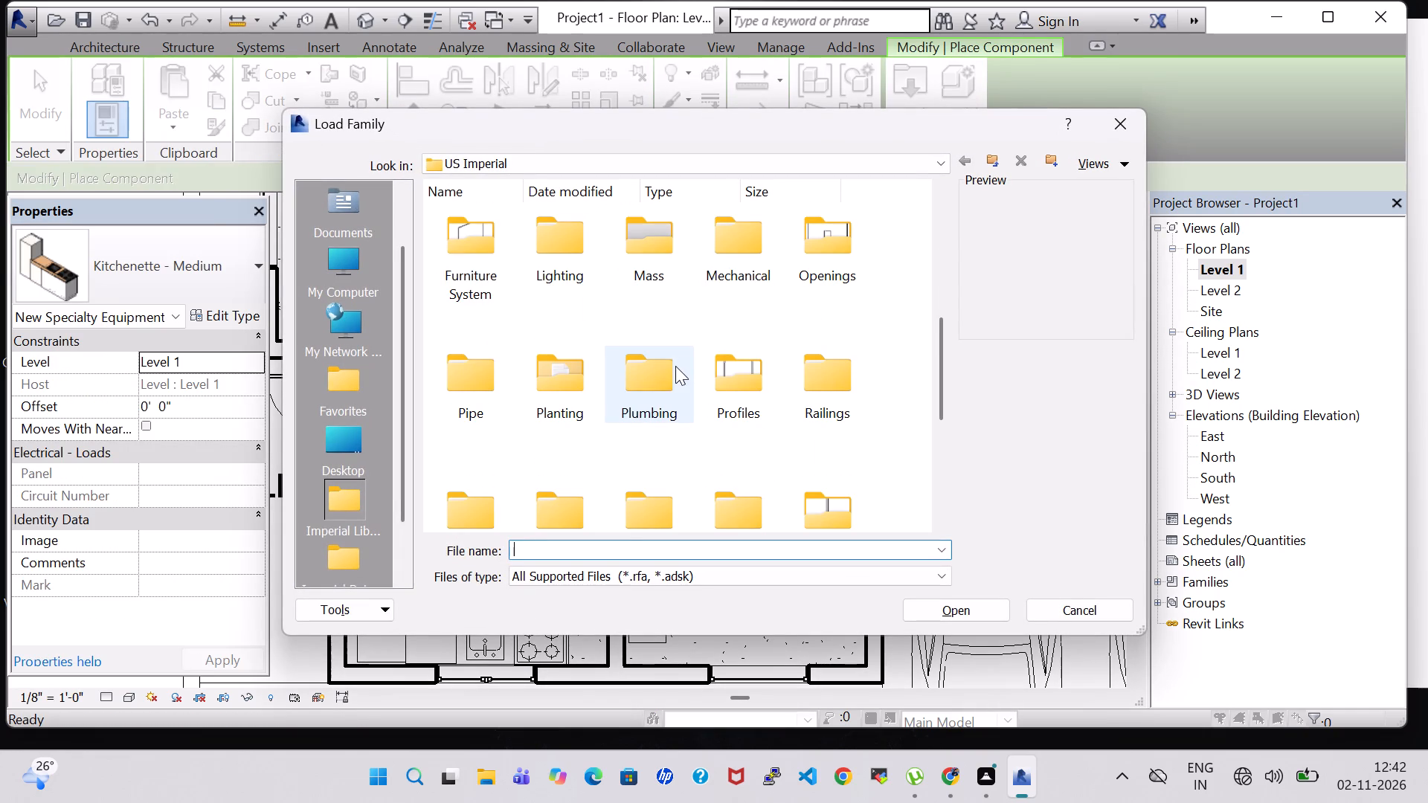
scroll(643, 373, down, 1)
click(510, 335)
double_click(556, 315)
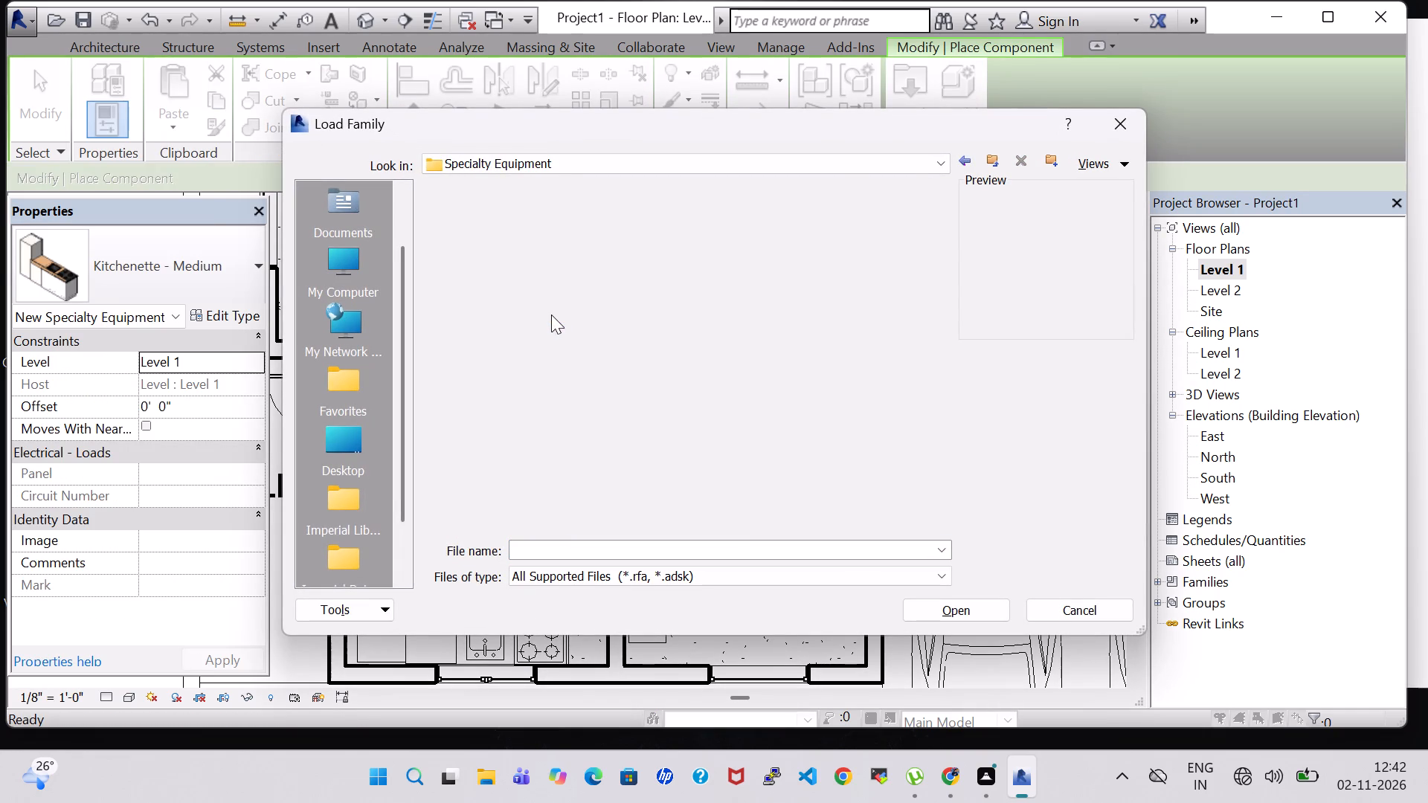
double_click(547, 237)
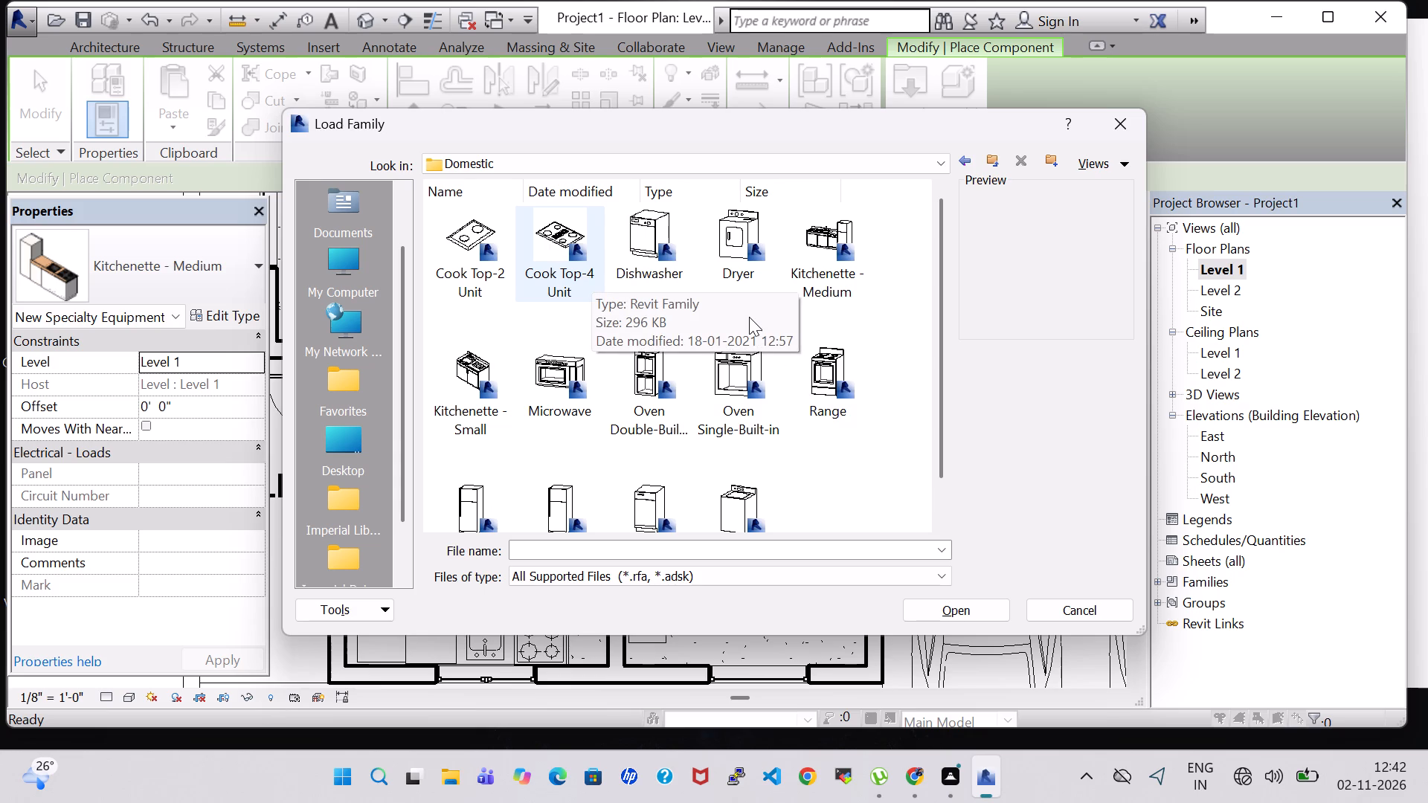
click(644, 397)
click(943, 606)
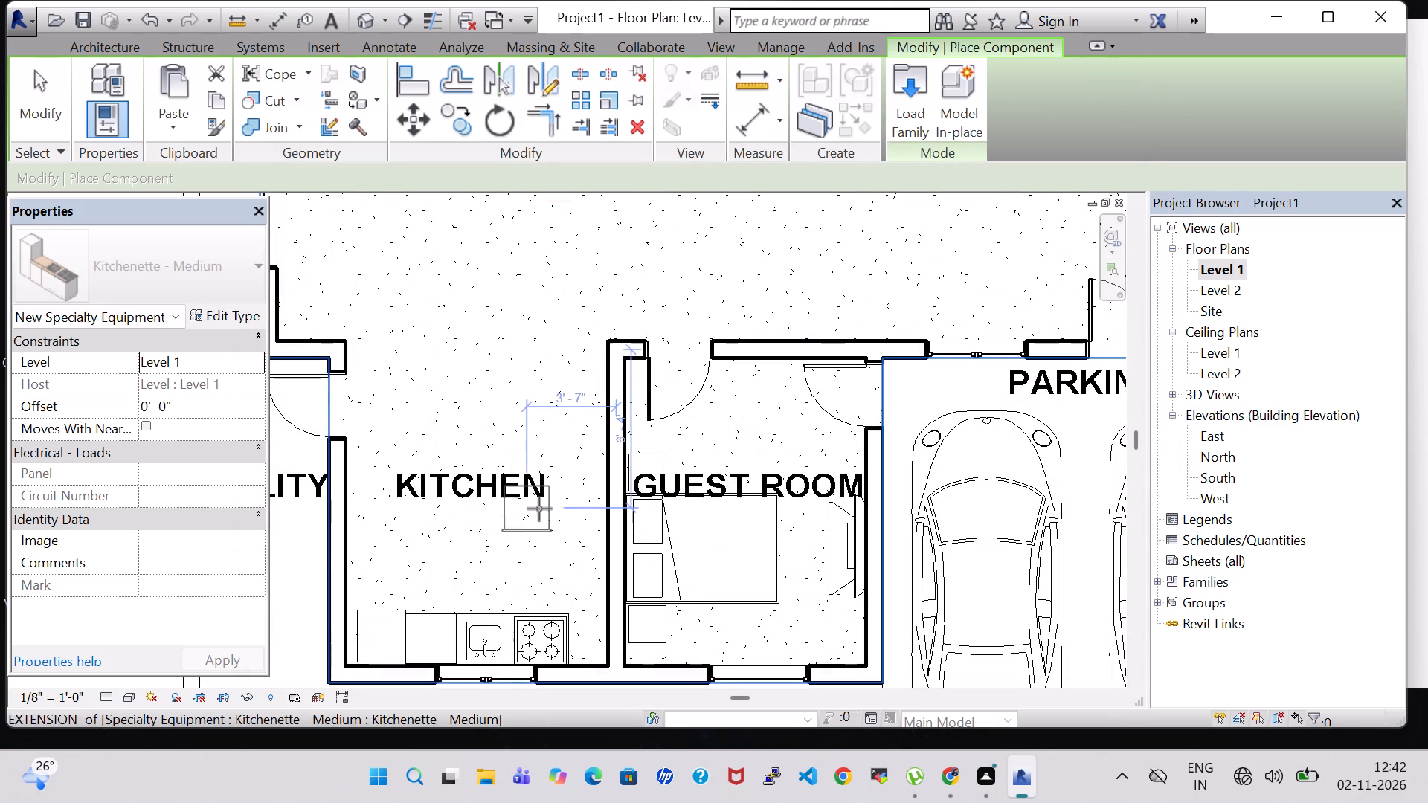
Place the 21 1/2" x 39 1/4" x 21" double oven in the kitchen, rotated with its back to the guest room wall.
key(space)
key(space)
key(space)
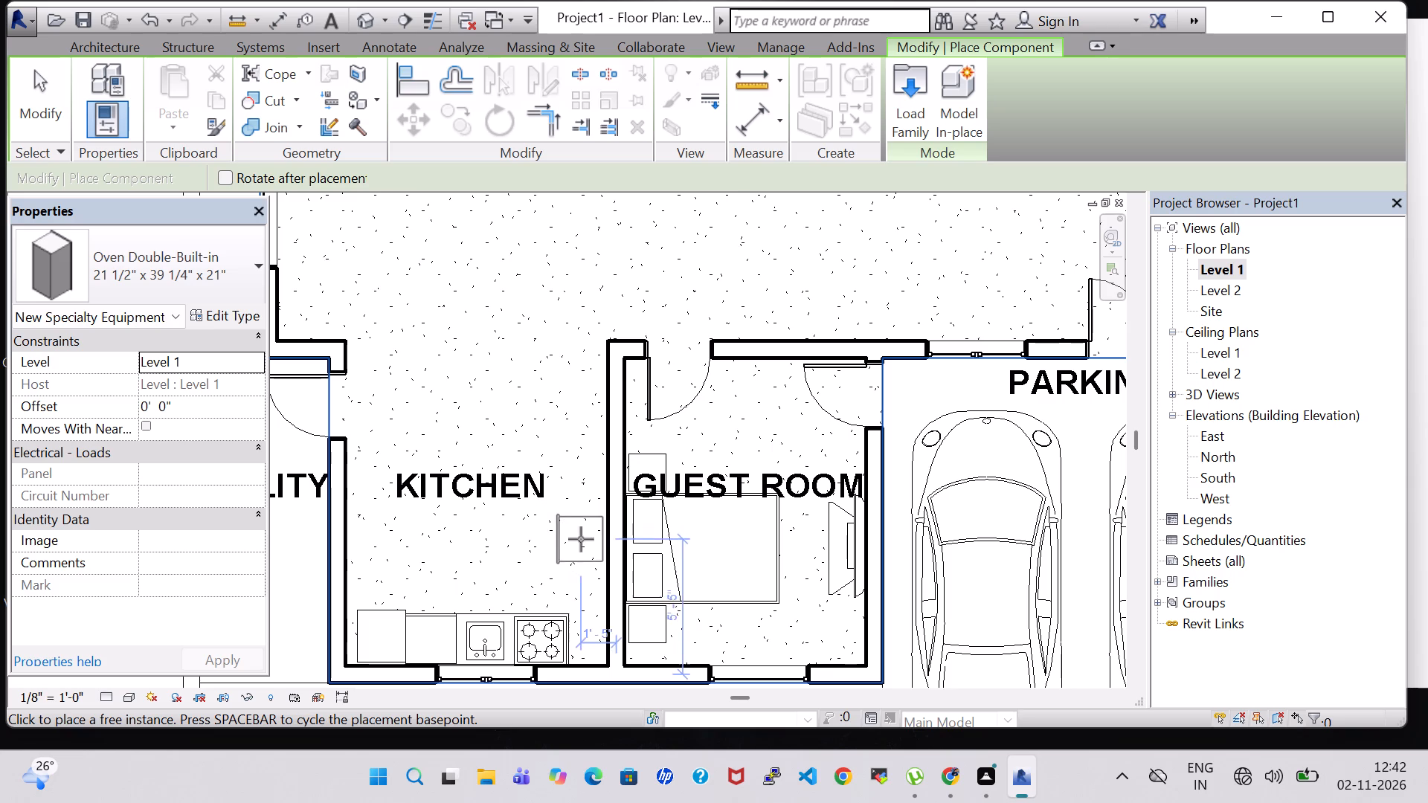
click(581, 554)
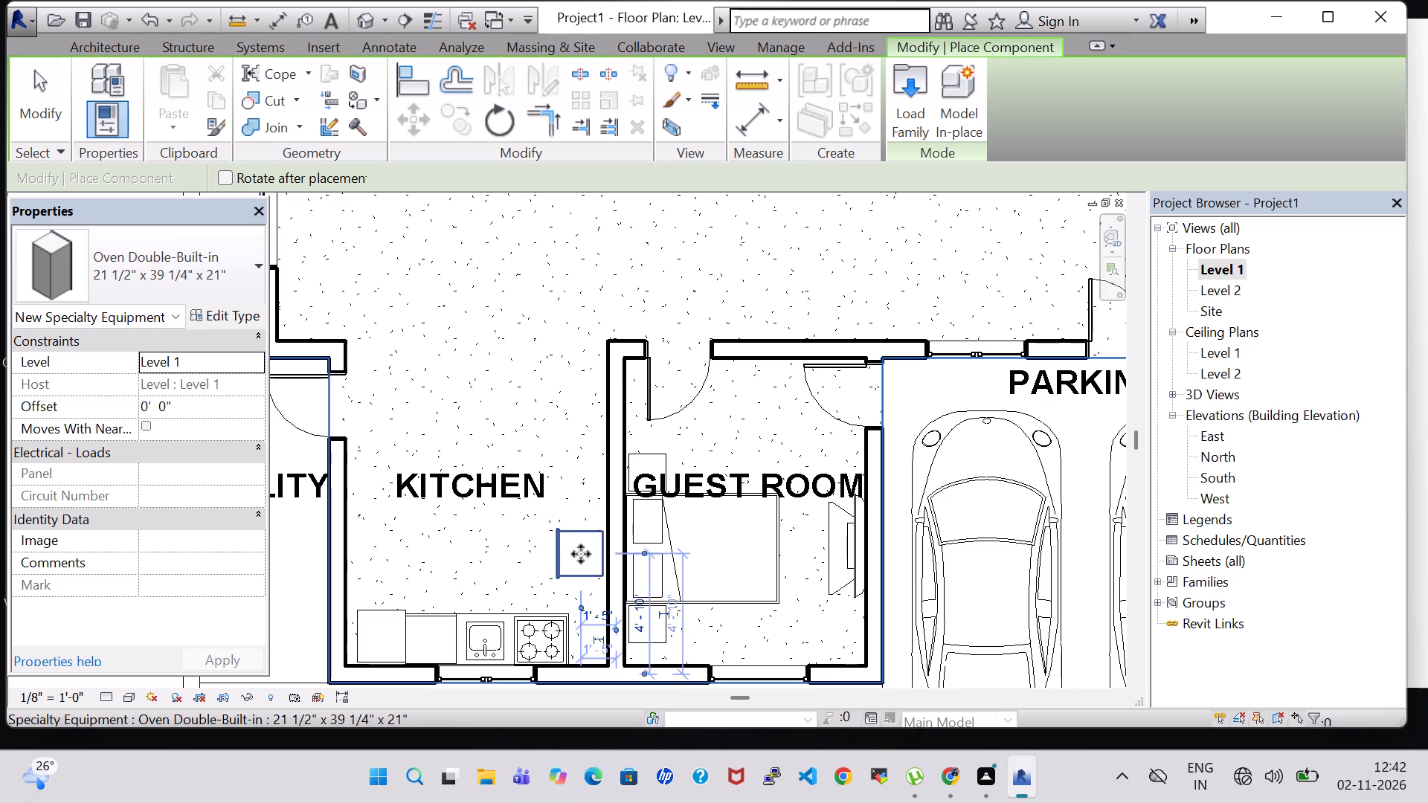
key(Escape)
key(Escape)
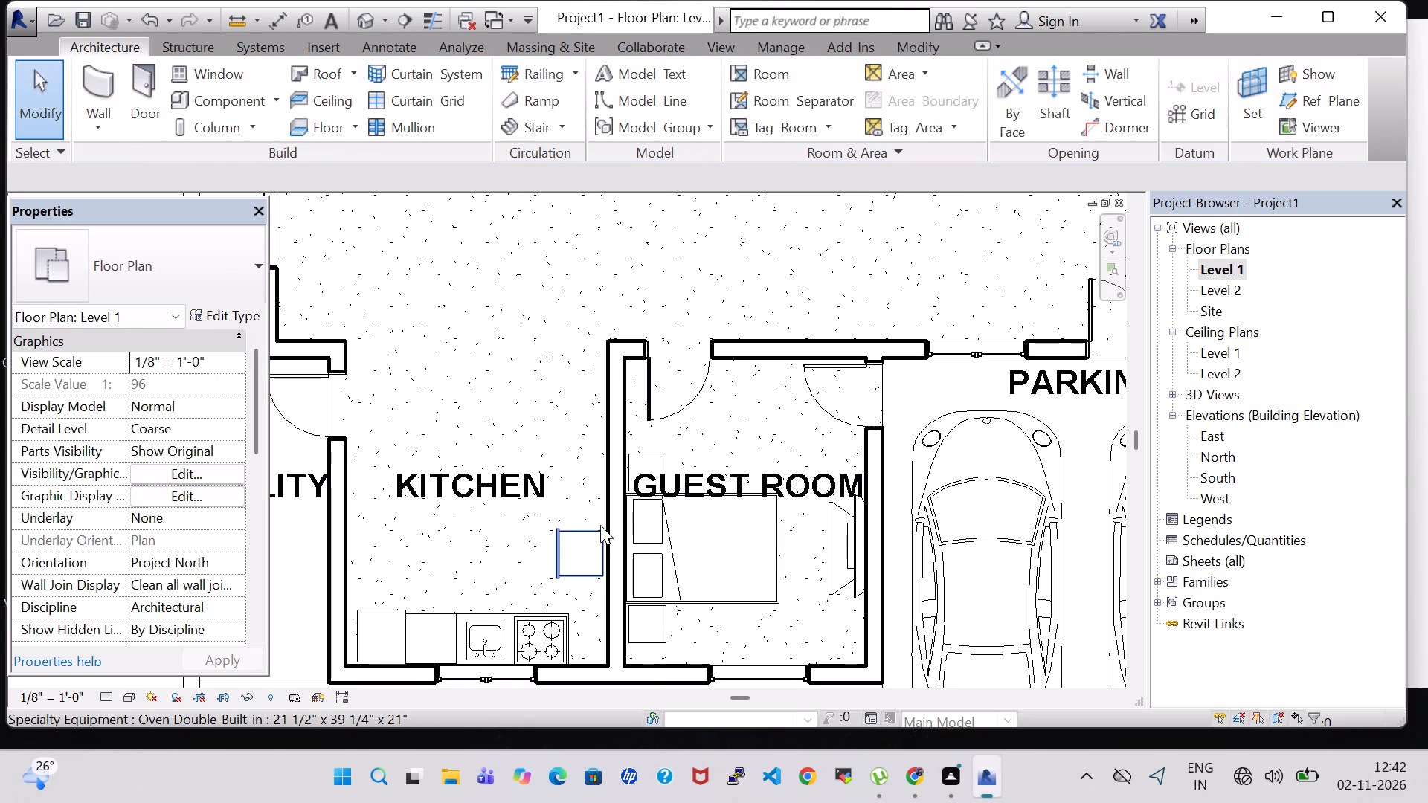
Nudge the double oven slightly along the guest room wall, away from the kitchenette.
click(600, 525)
key(Up)
key(Up)
key(Up)
key(Up)
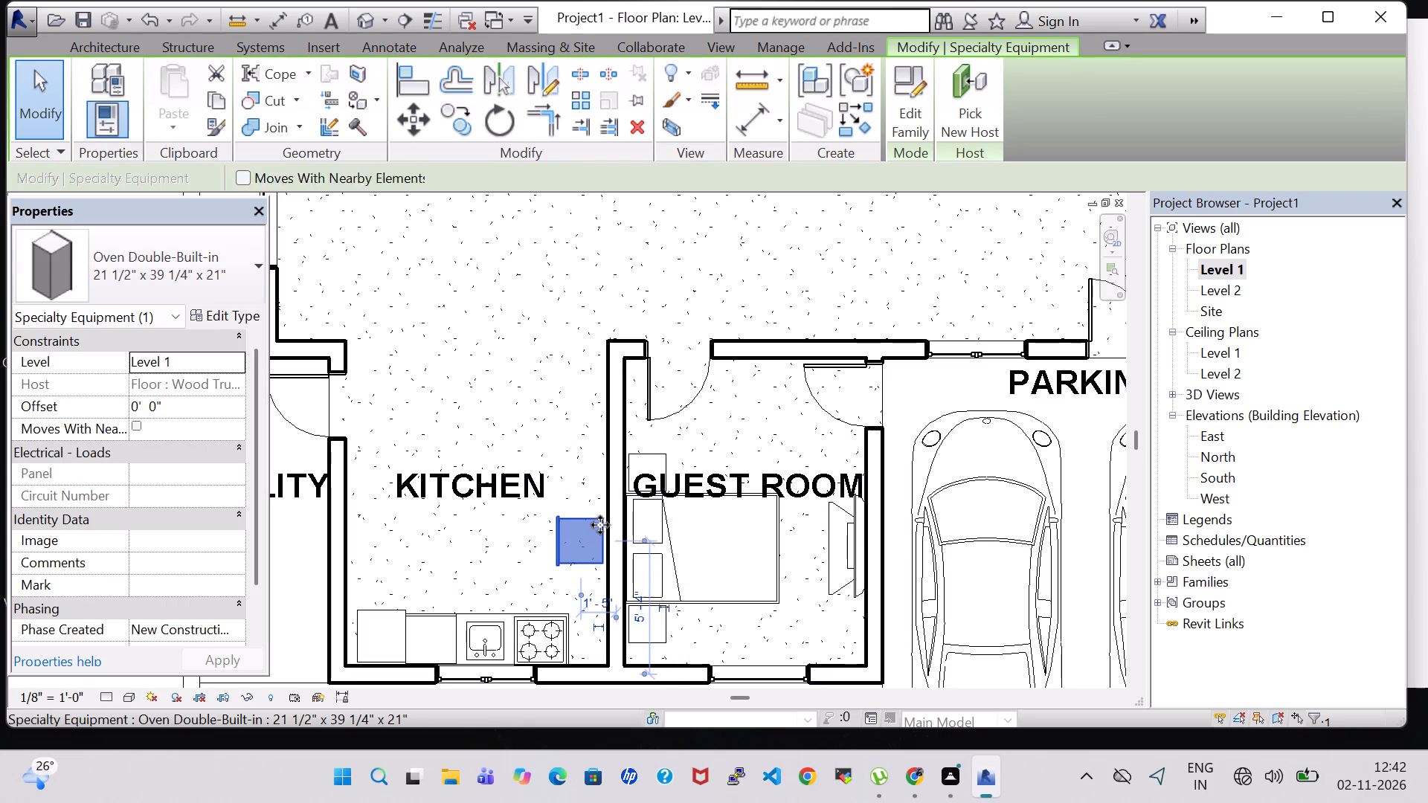
key(Up)
key(Down)
key(Down)
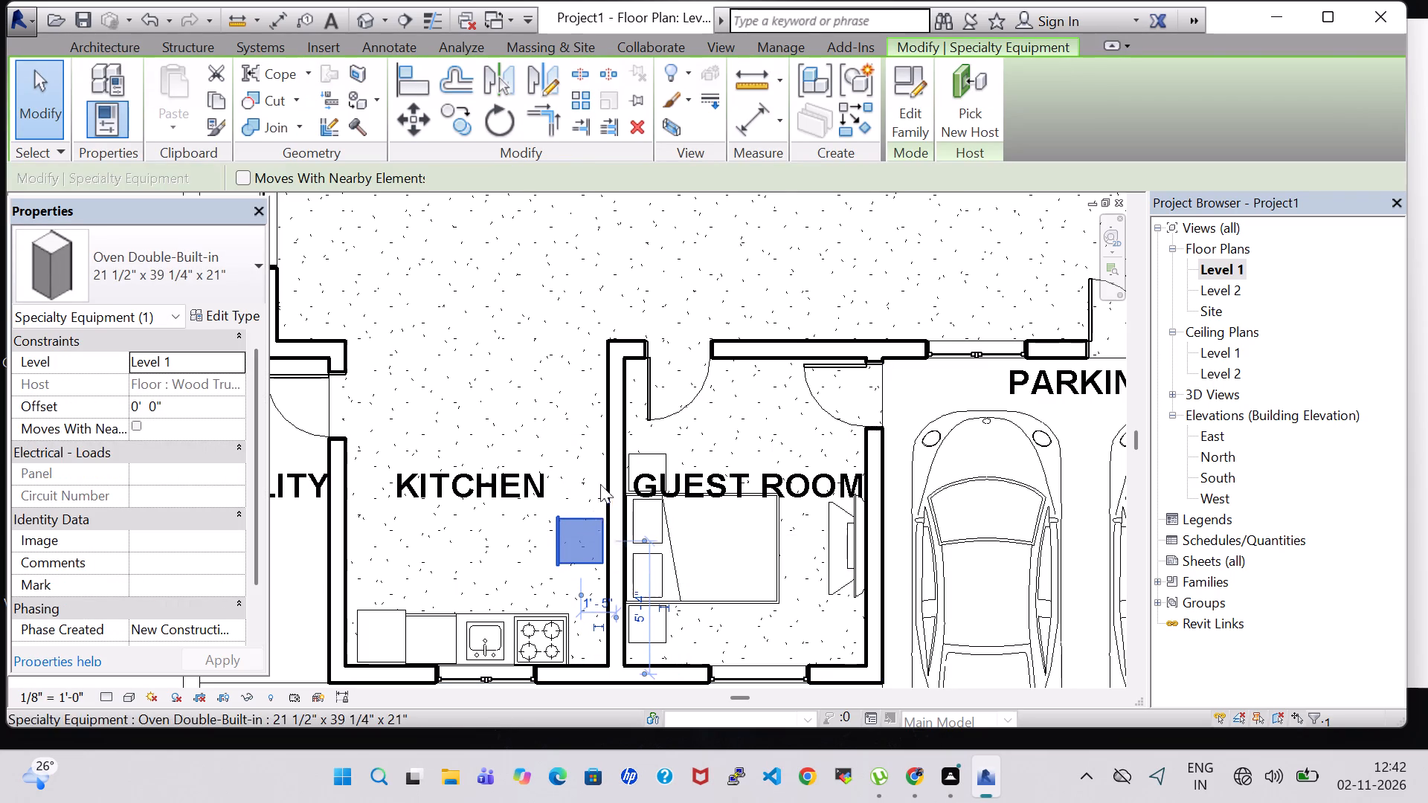
click(446, 312)
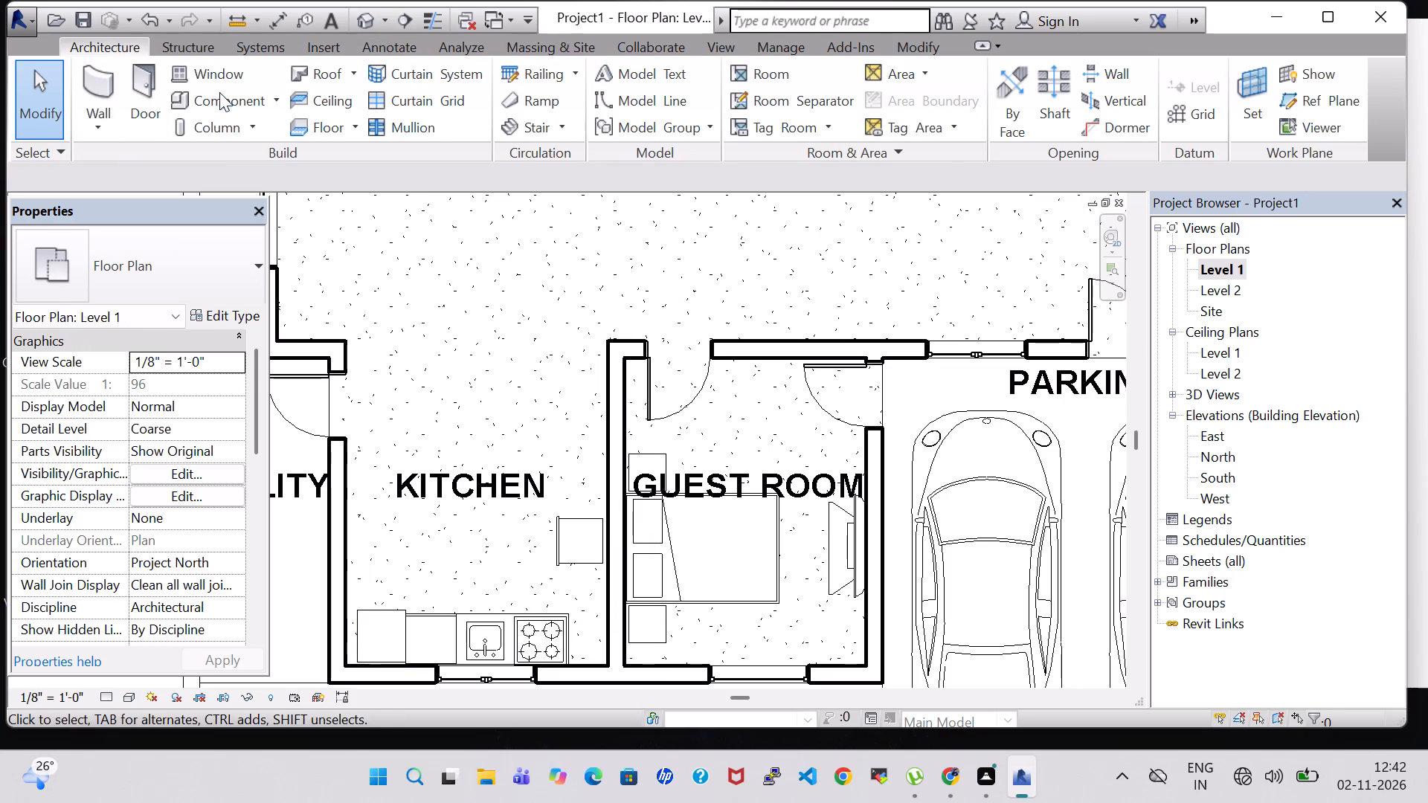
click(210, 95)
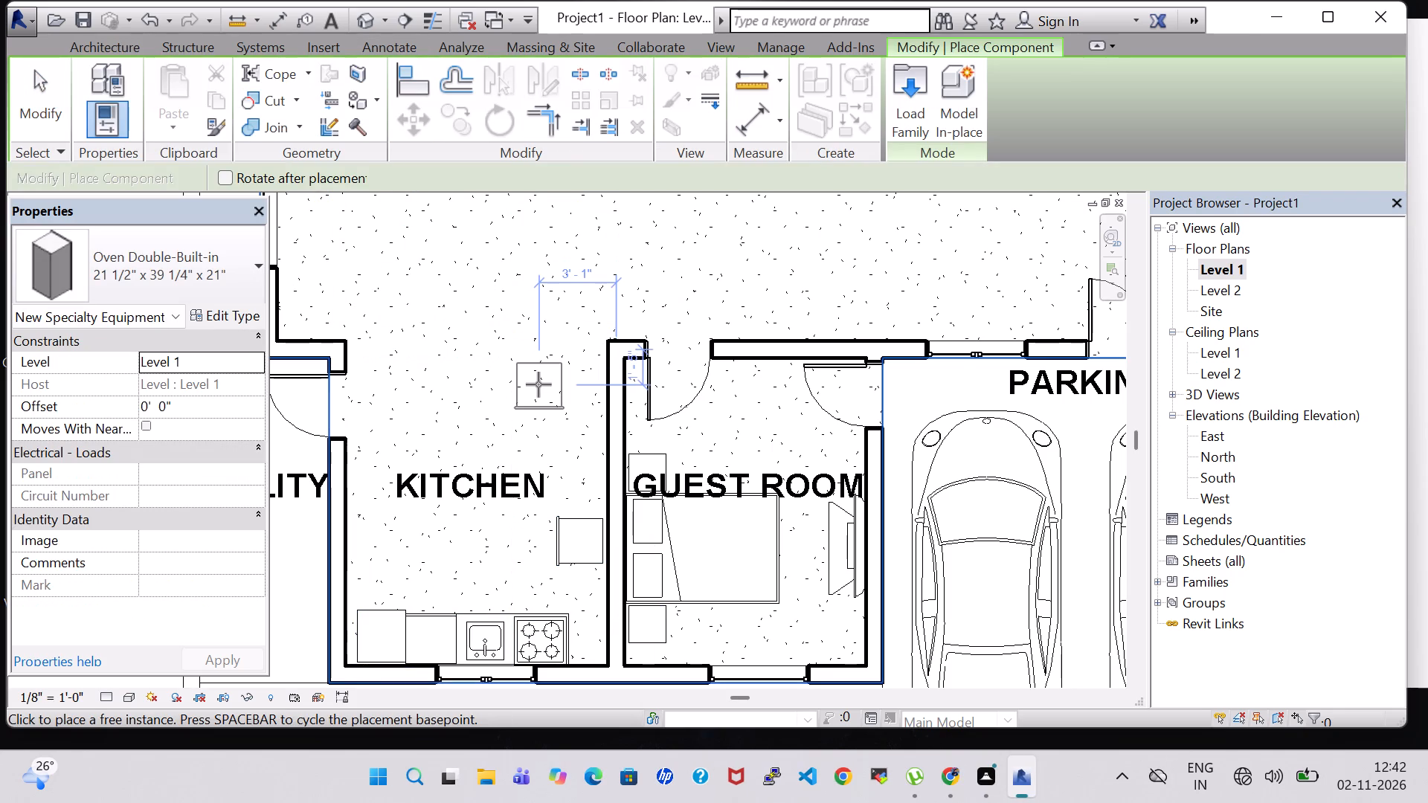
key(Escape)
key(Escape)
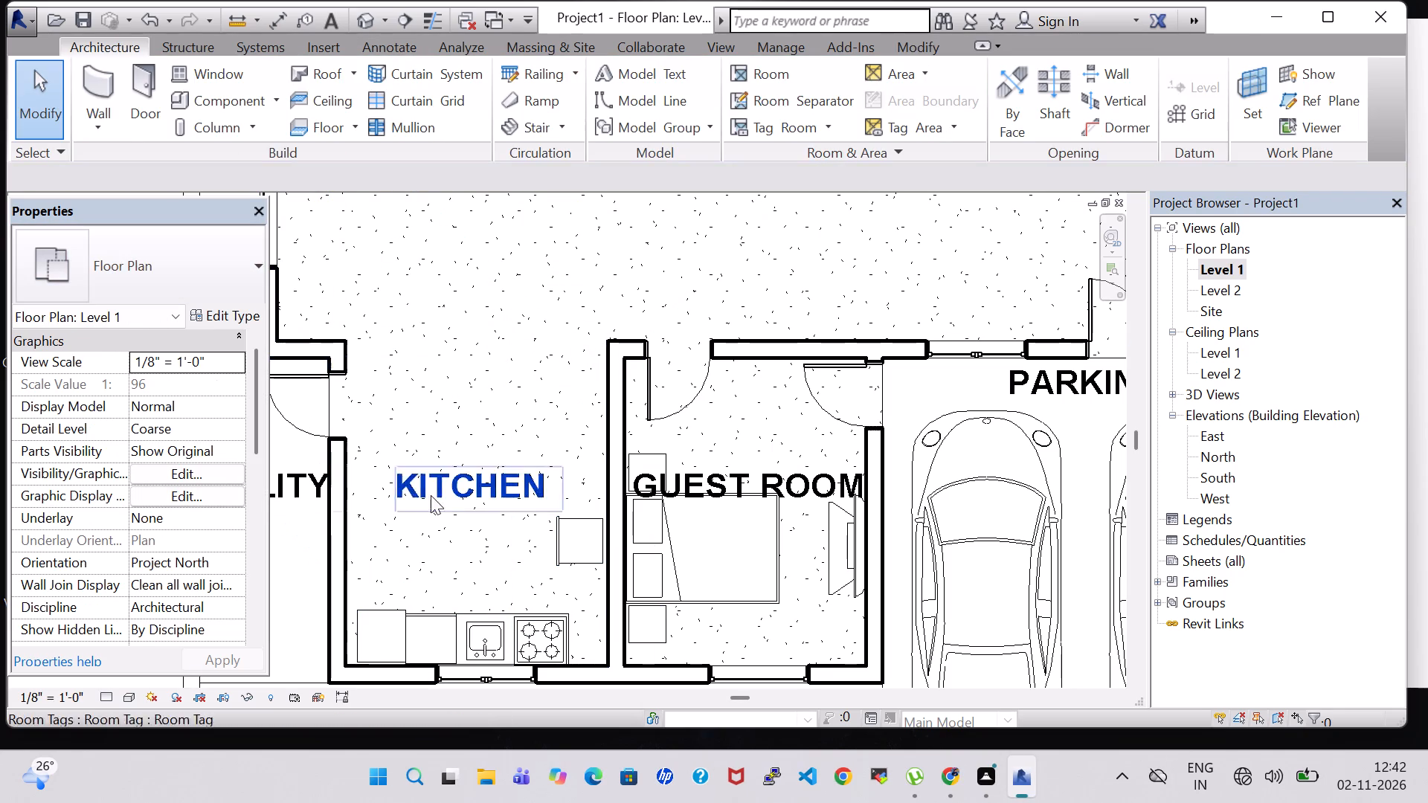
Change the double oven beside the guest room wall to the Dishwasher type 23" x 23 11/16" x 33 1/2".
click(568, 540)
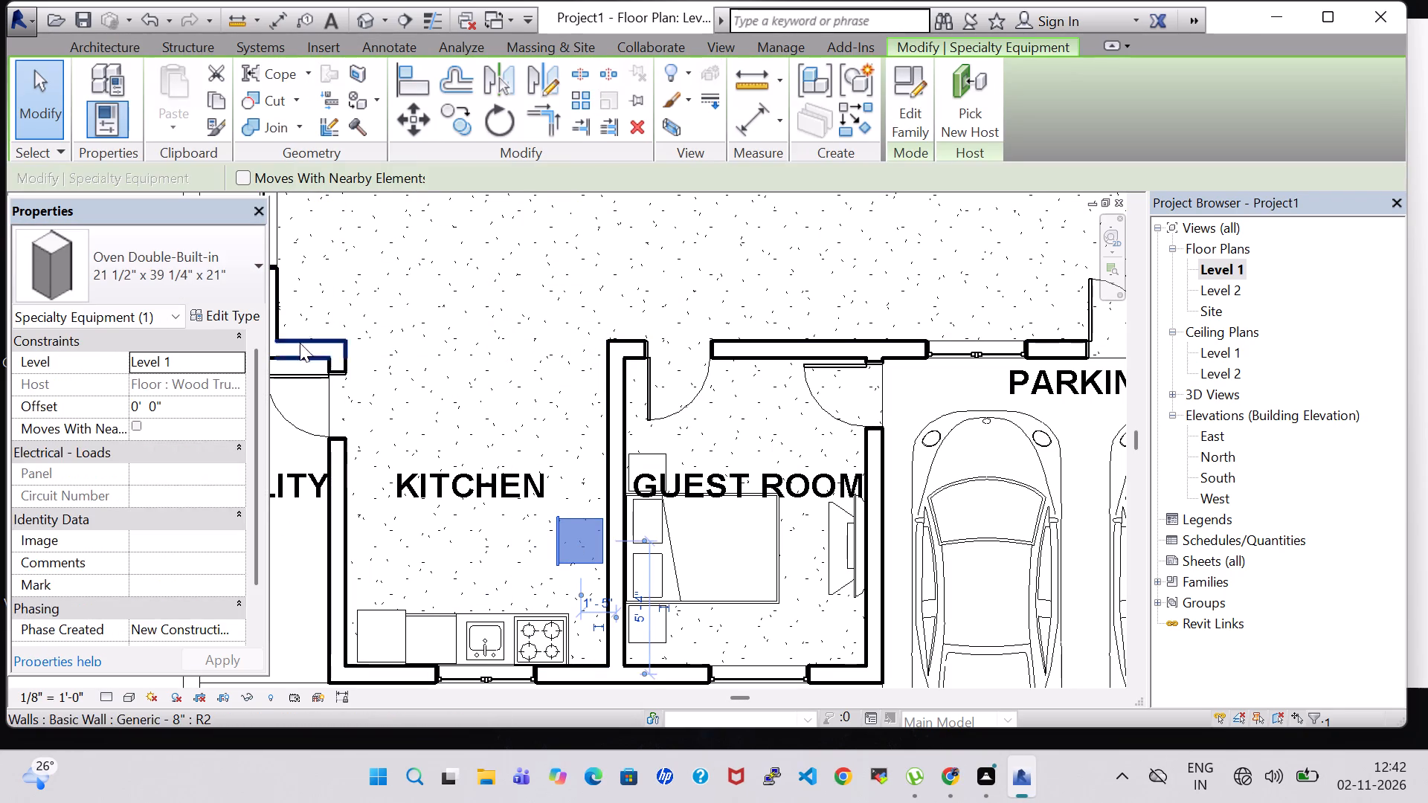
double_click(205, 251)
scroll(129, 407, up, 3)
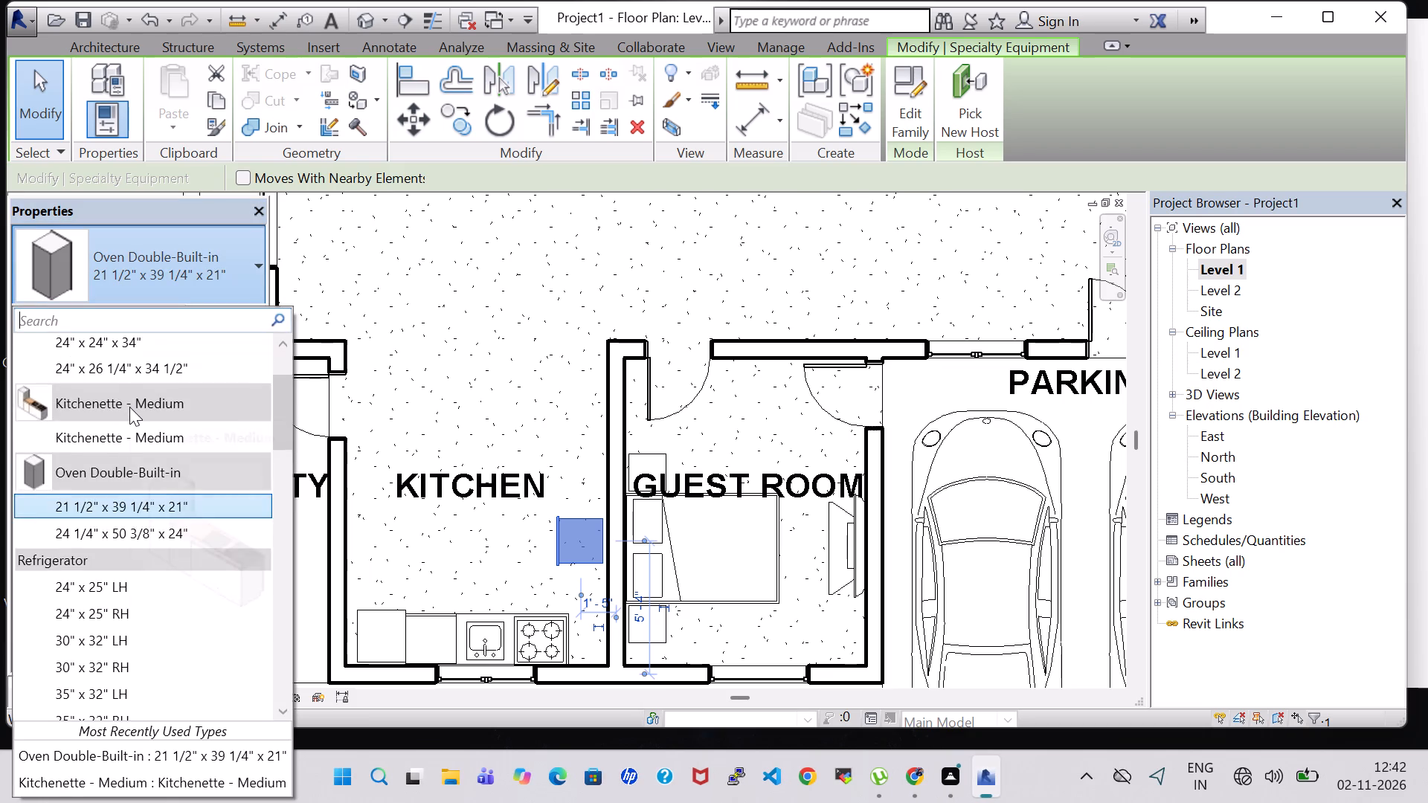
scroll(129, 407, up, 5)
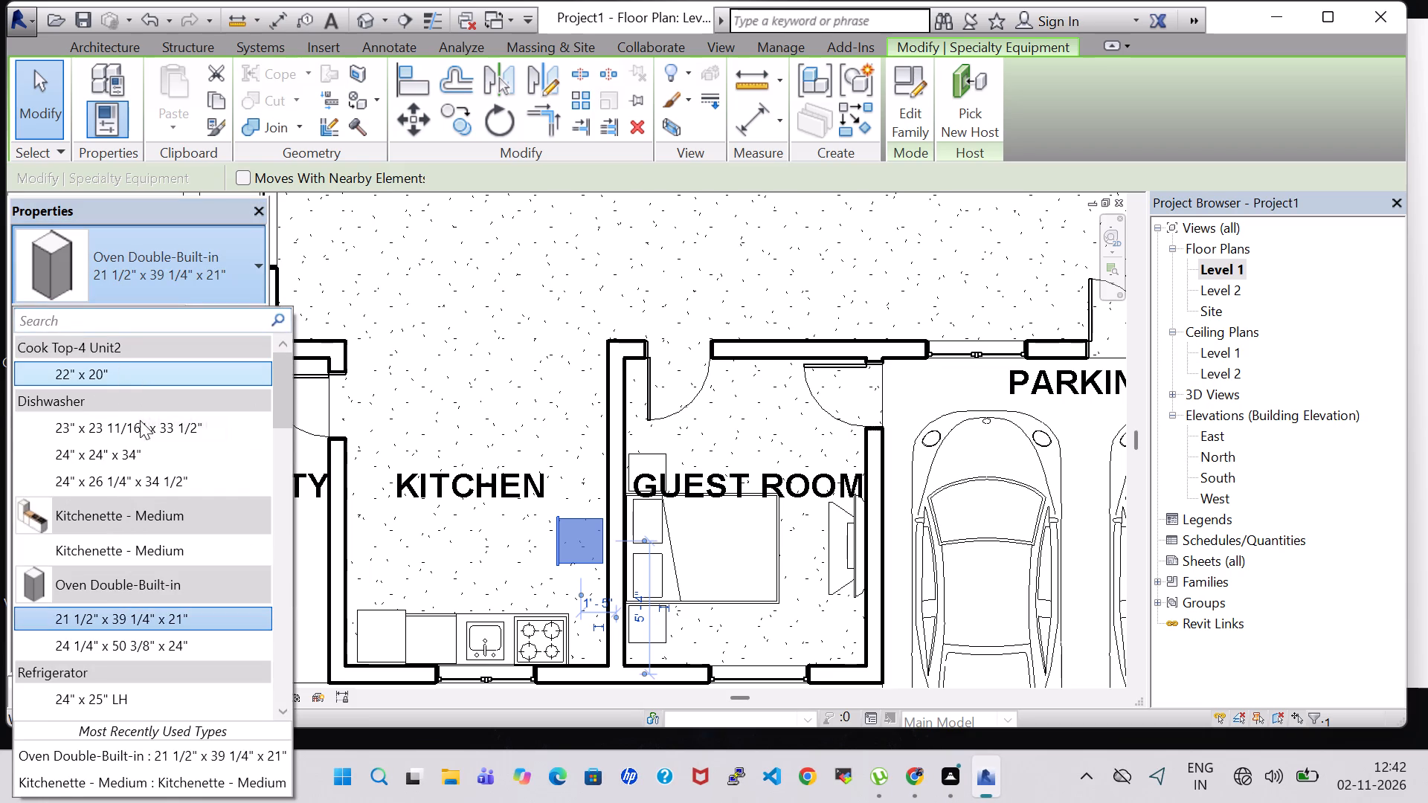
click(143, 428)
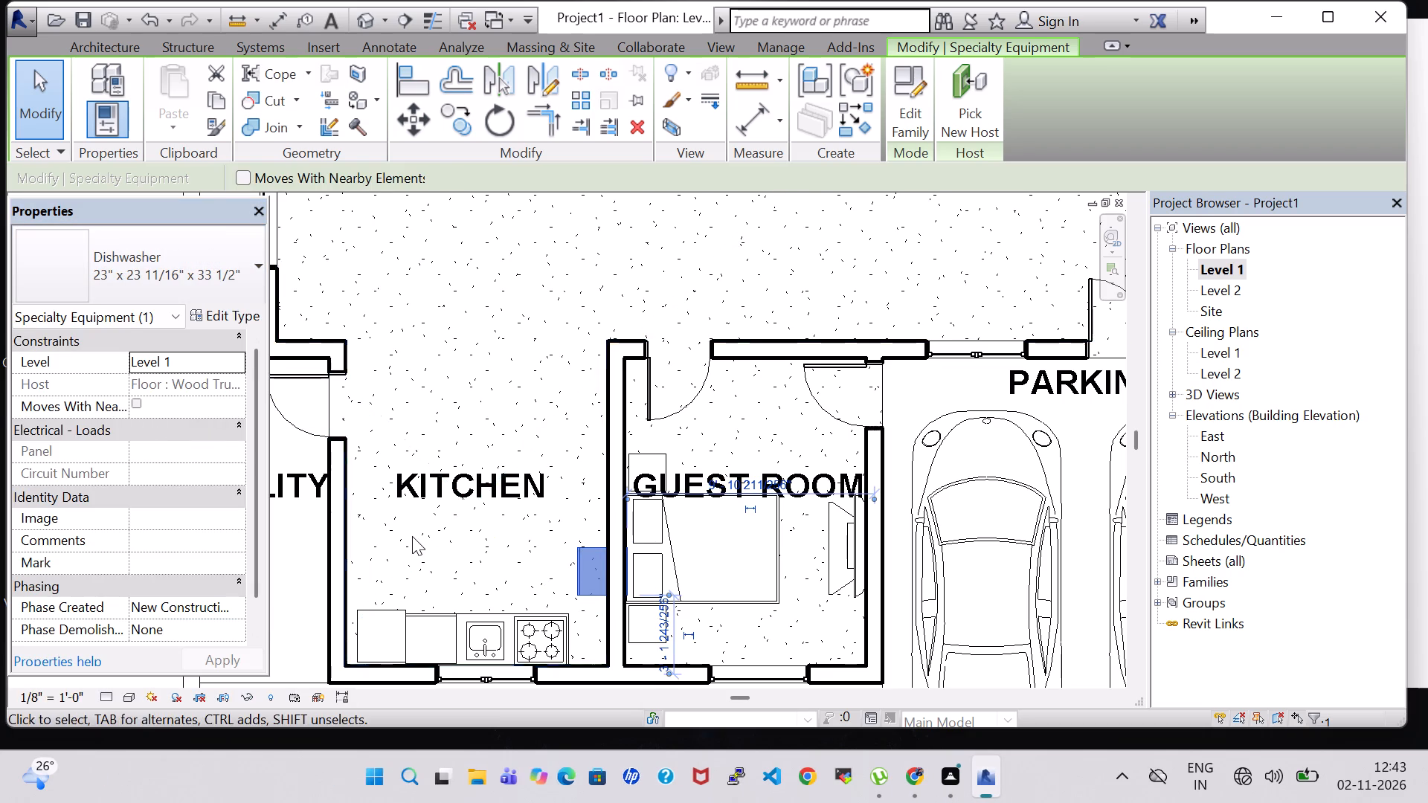
Place a Counter Top w Sink Hole, 24" Depth, in the kitchen, rotated with its back along the guest room wall.
middle_drag(412, 536, 563, 527)
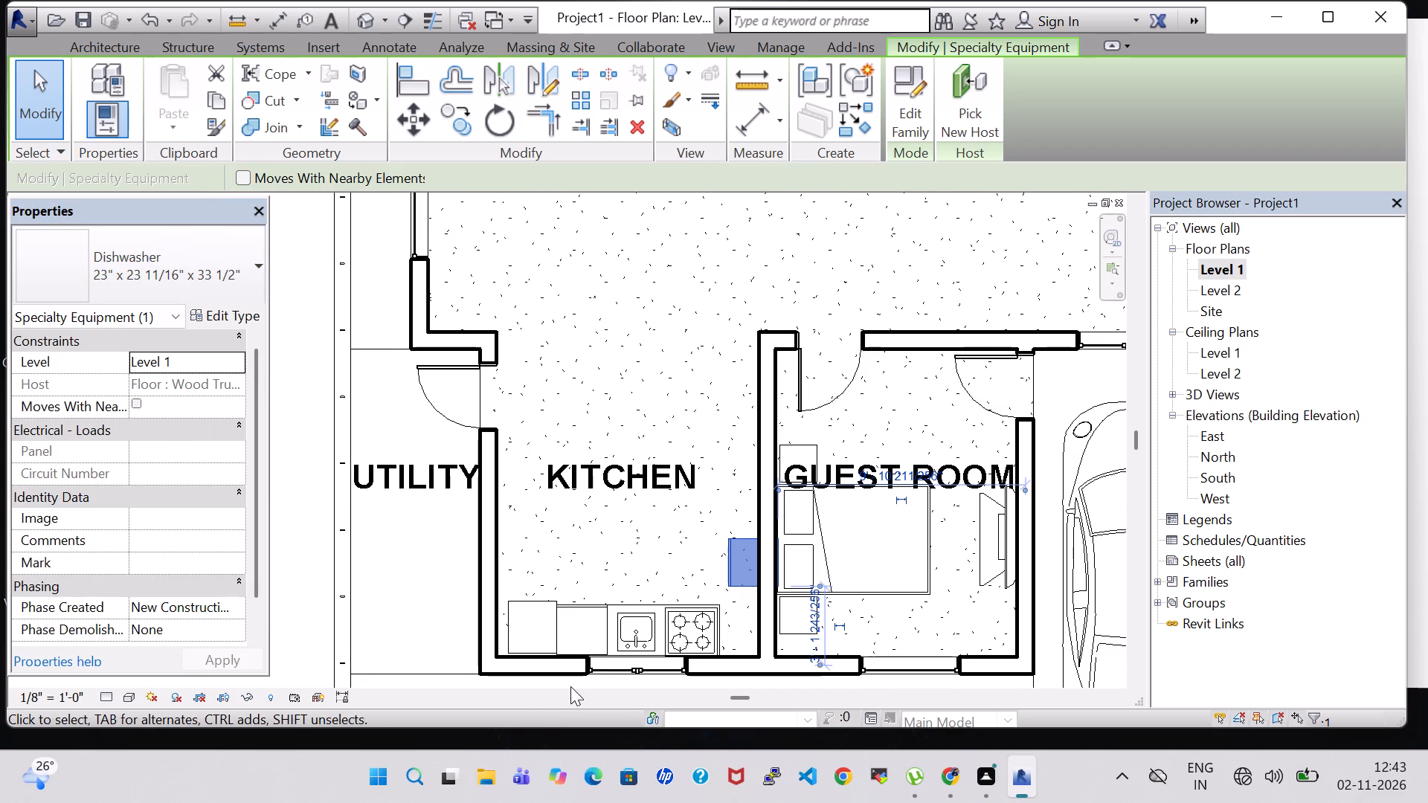
click(115, 43)
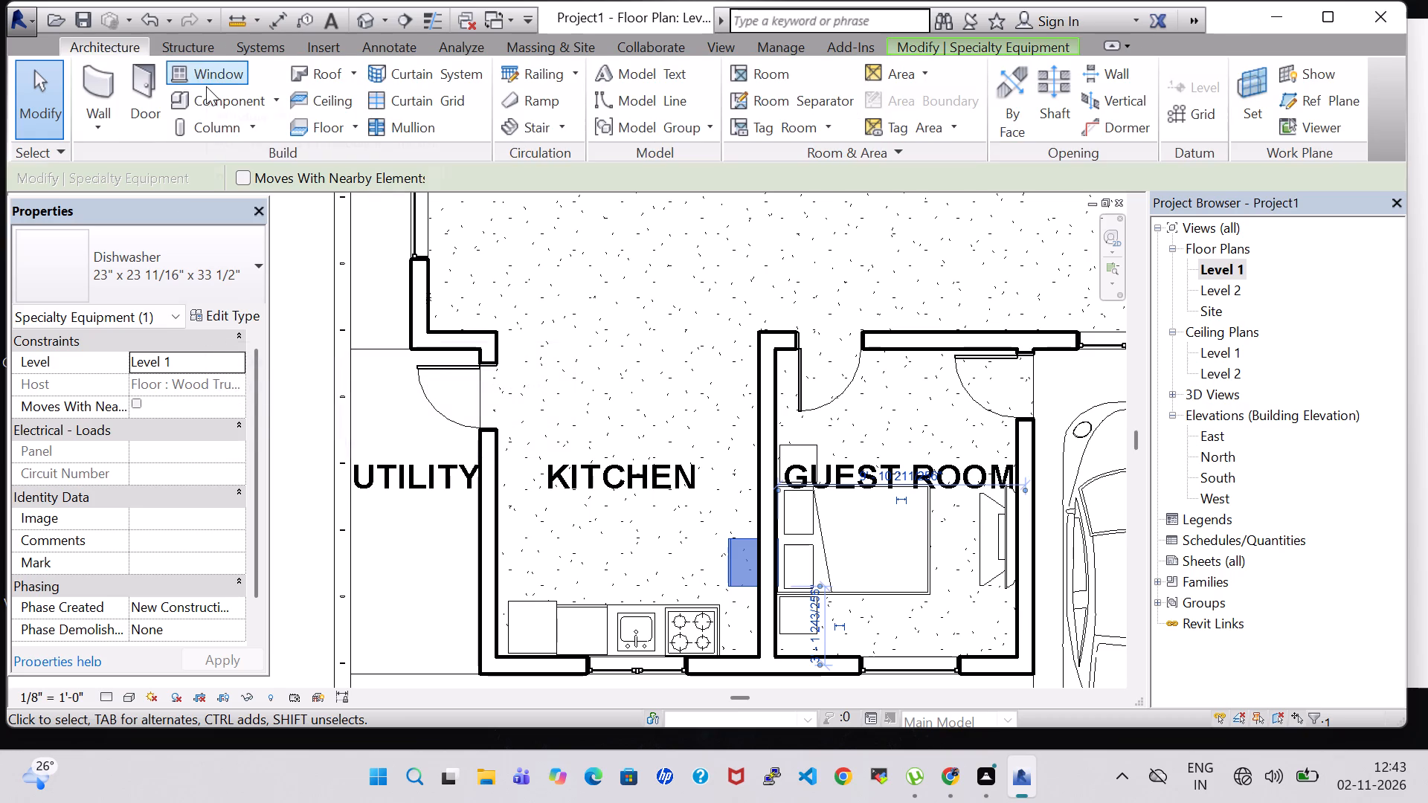
click(206, 86)
click(206, 101)
click(210, 269)
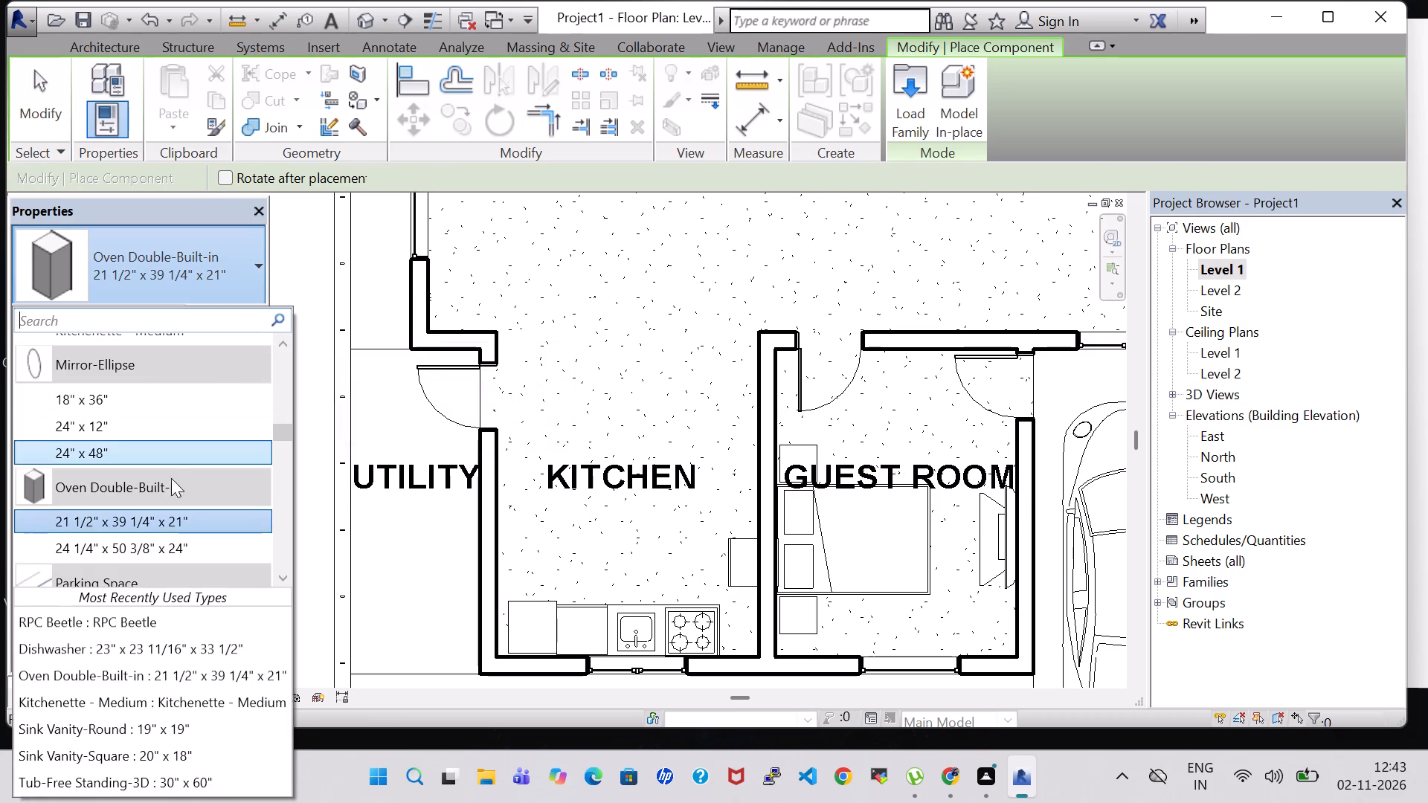
scroll(141, 520, up, 7)
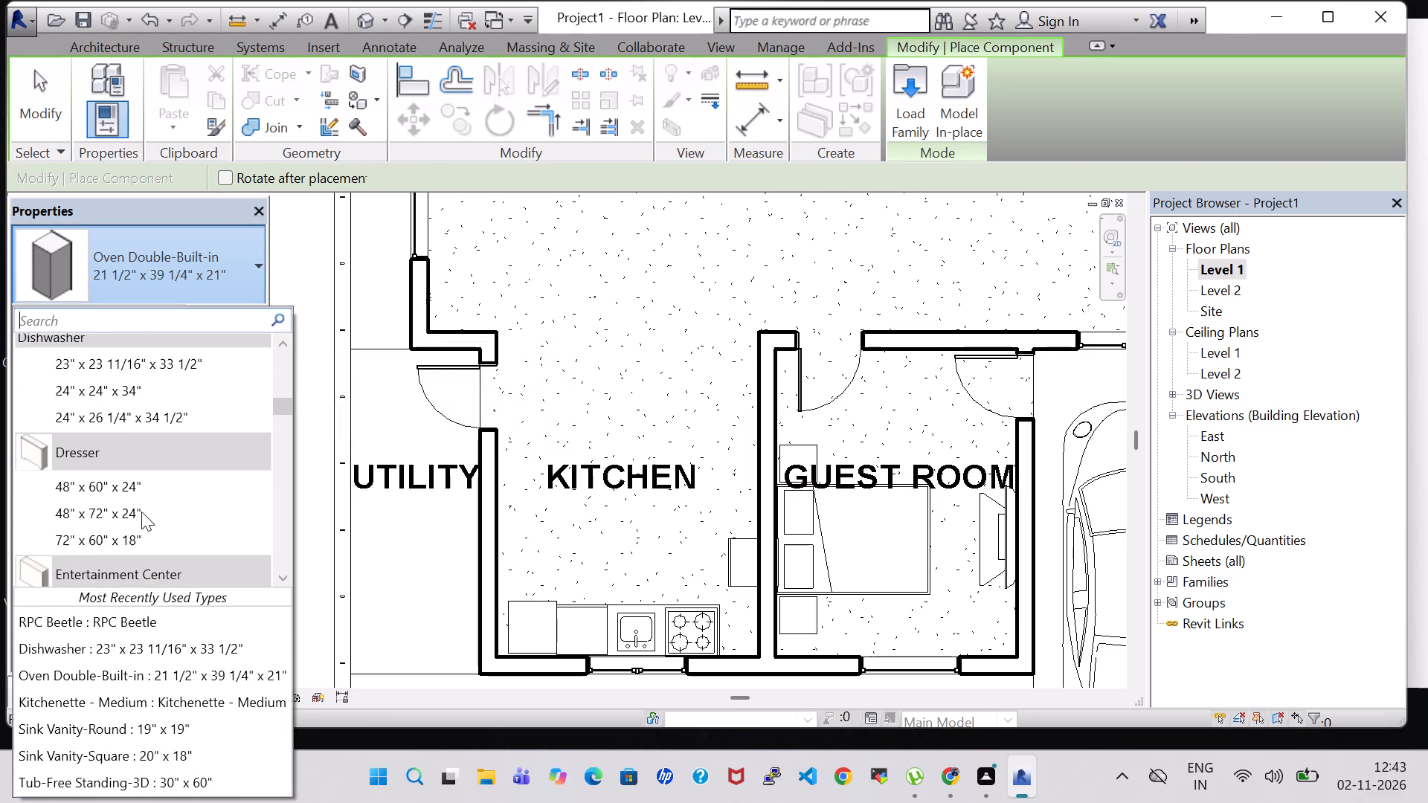
scroll(141, 512, up, 3)
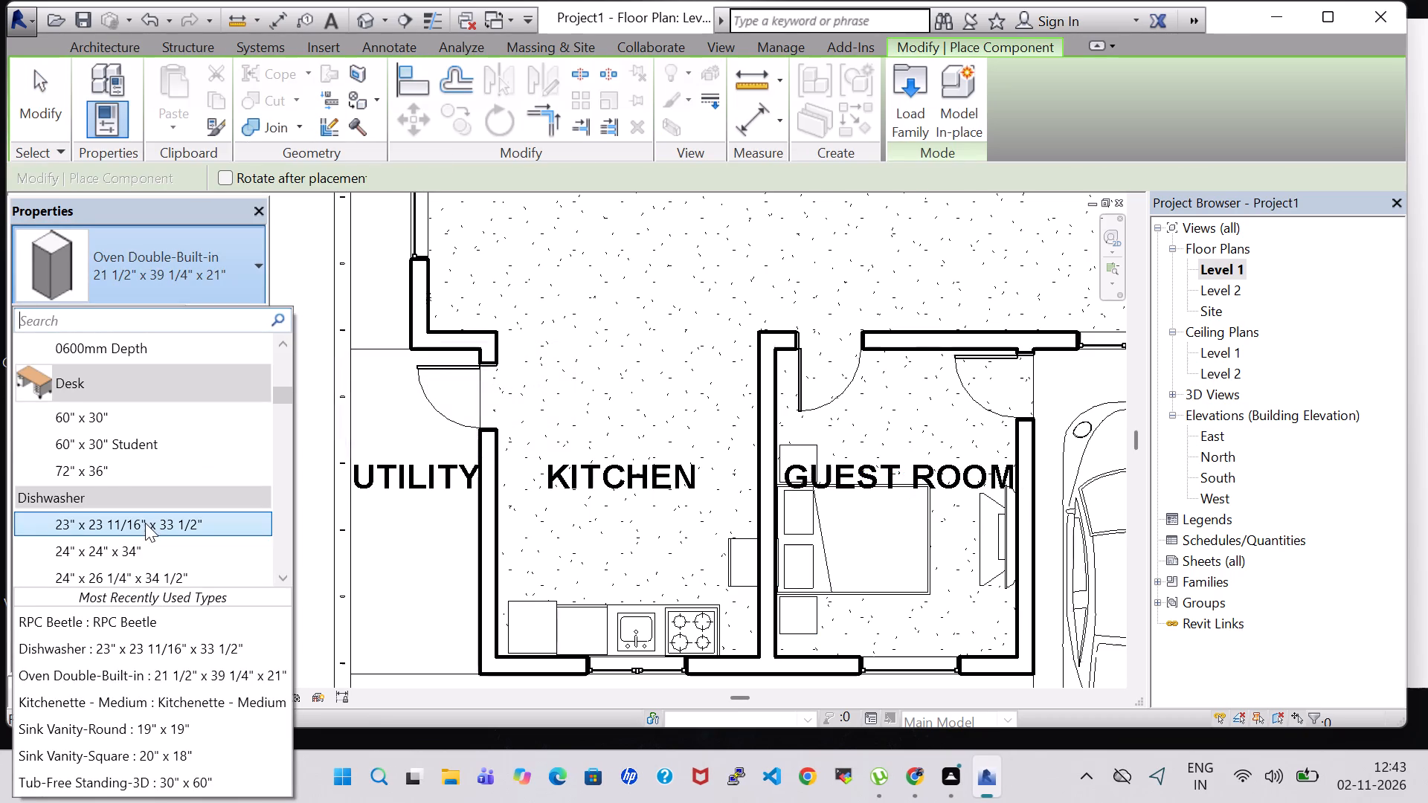
scroll(145, 522, up, 2)
click(119, 427)
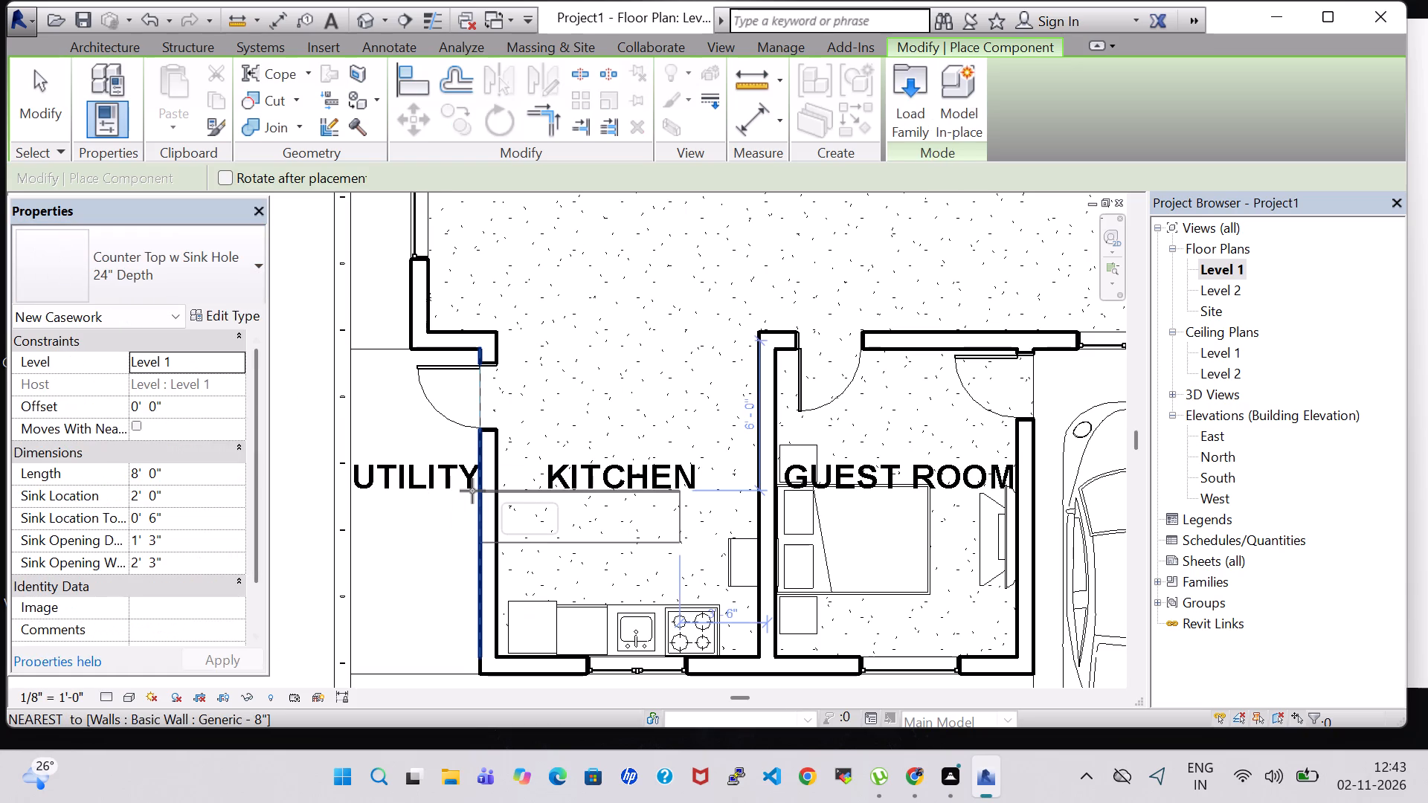
key(space)
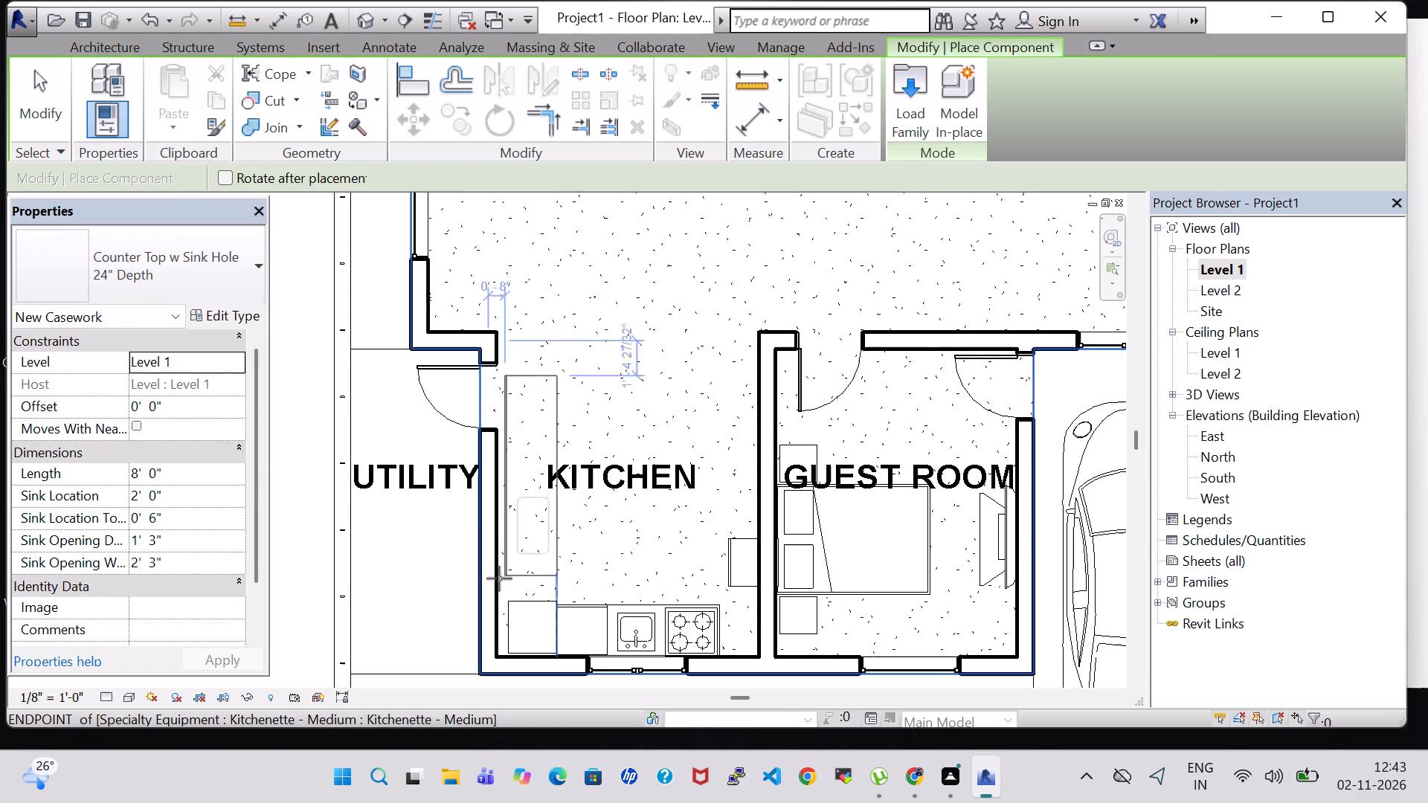
key(space)
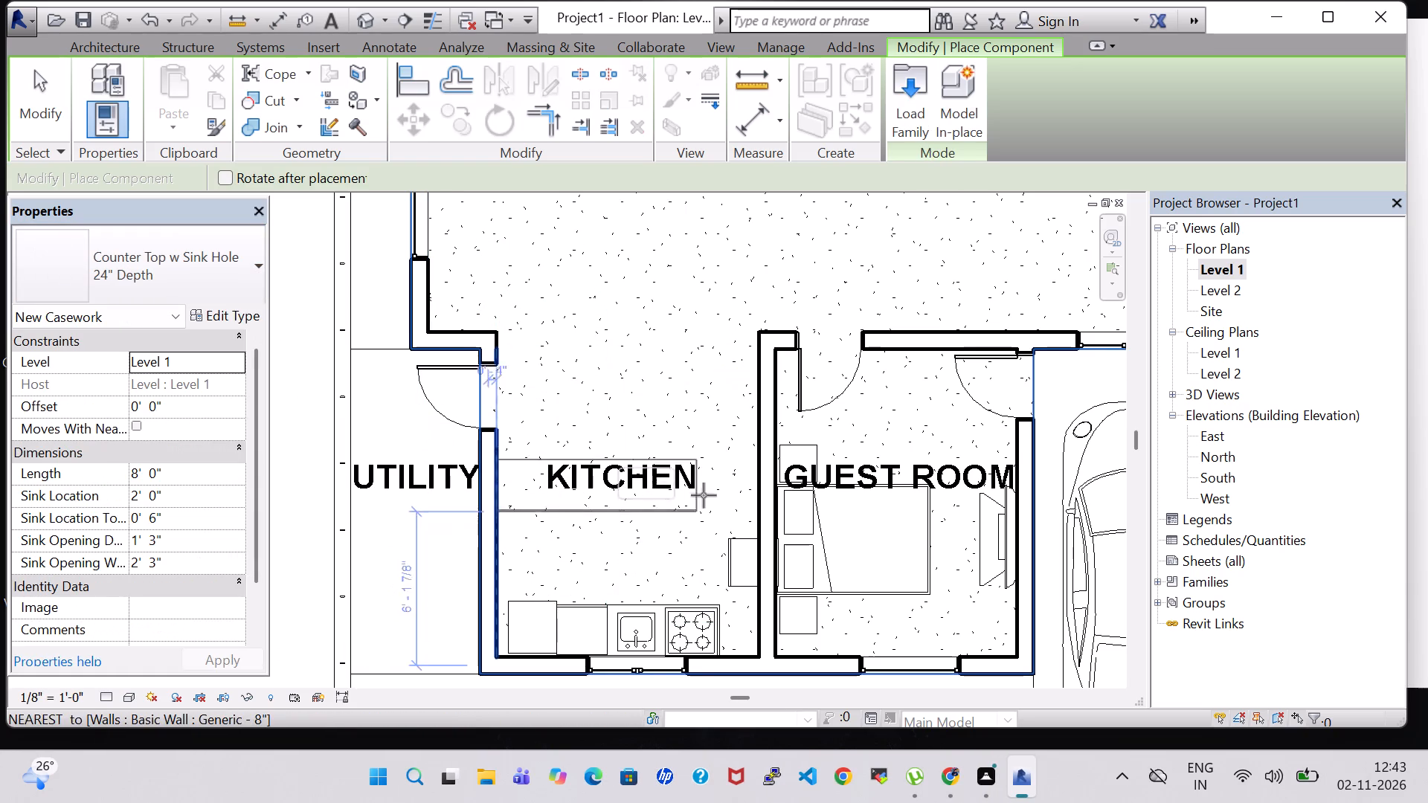
key(space)
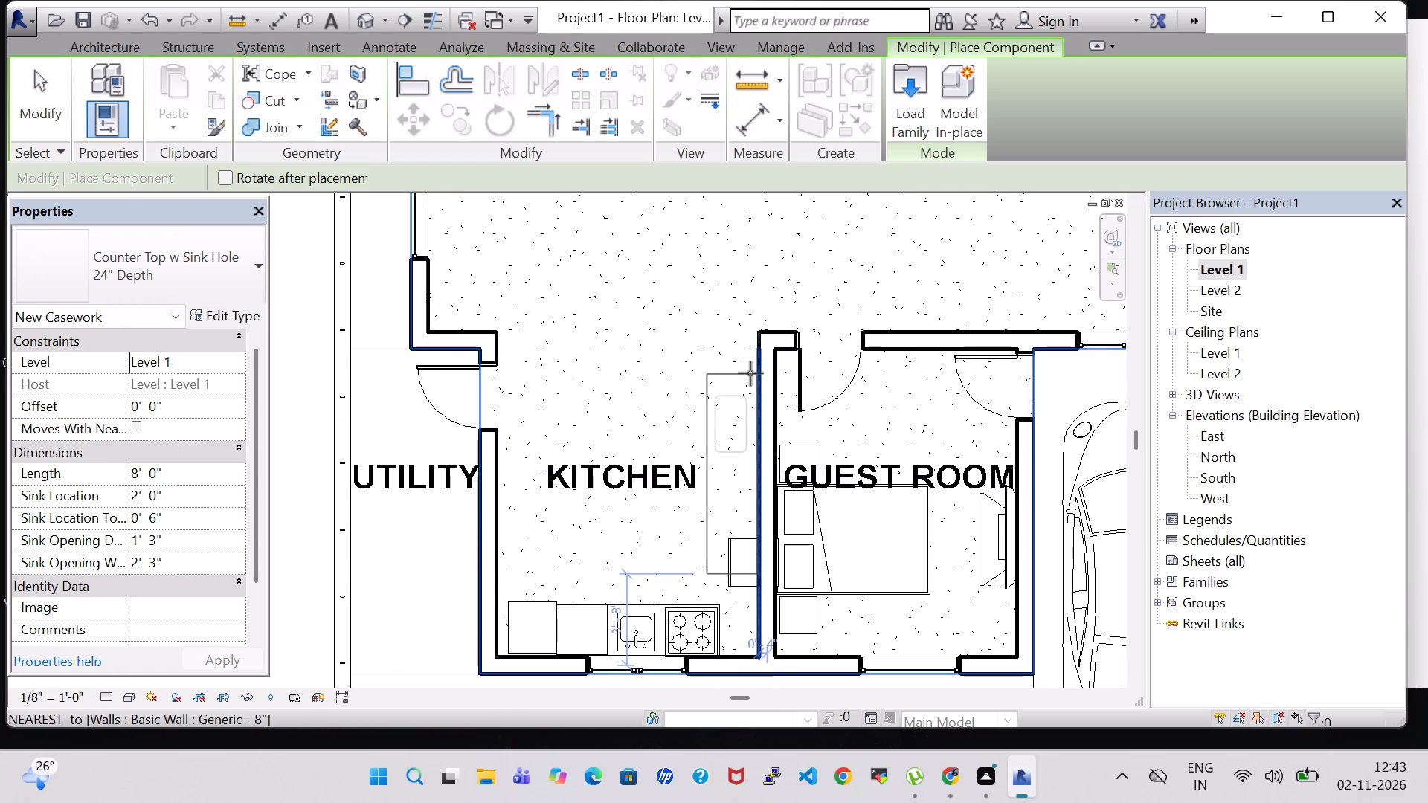
click(758, 385)
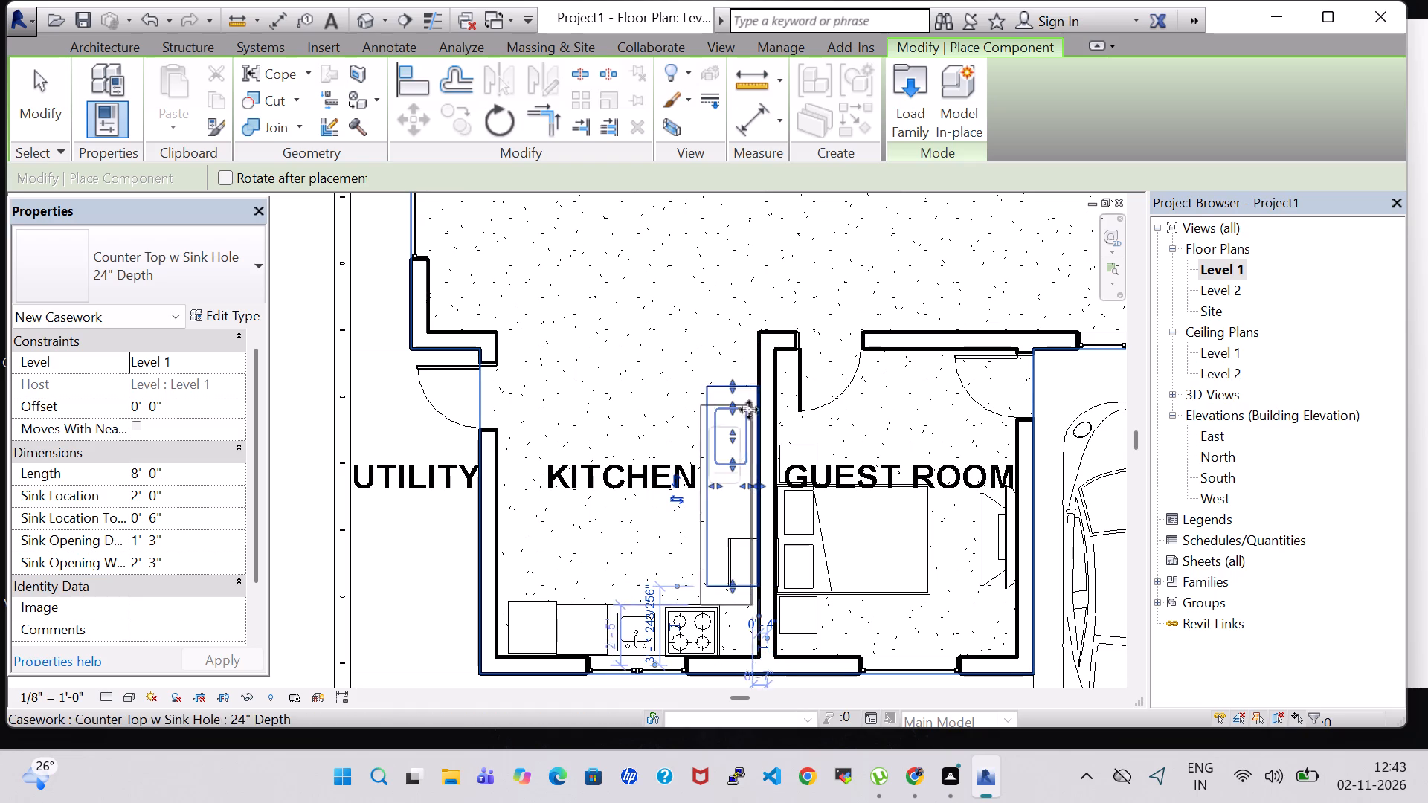
key(Escape)
key(Escape)
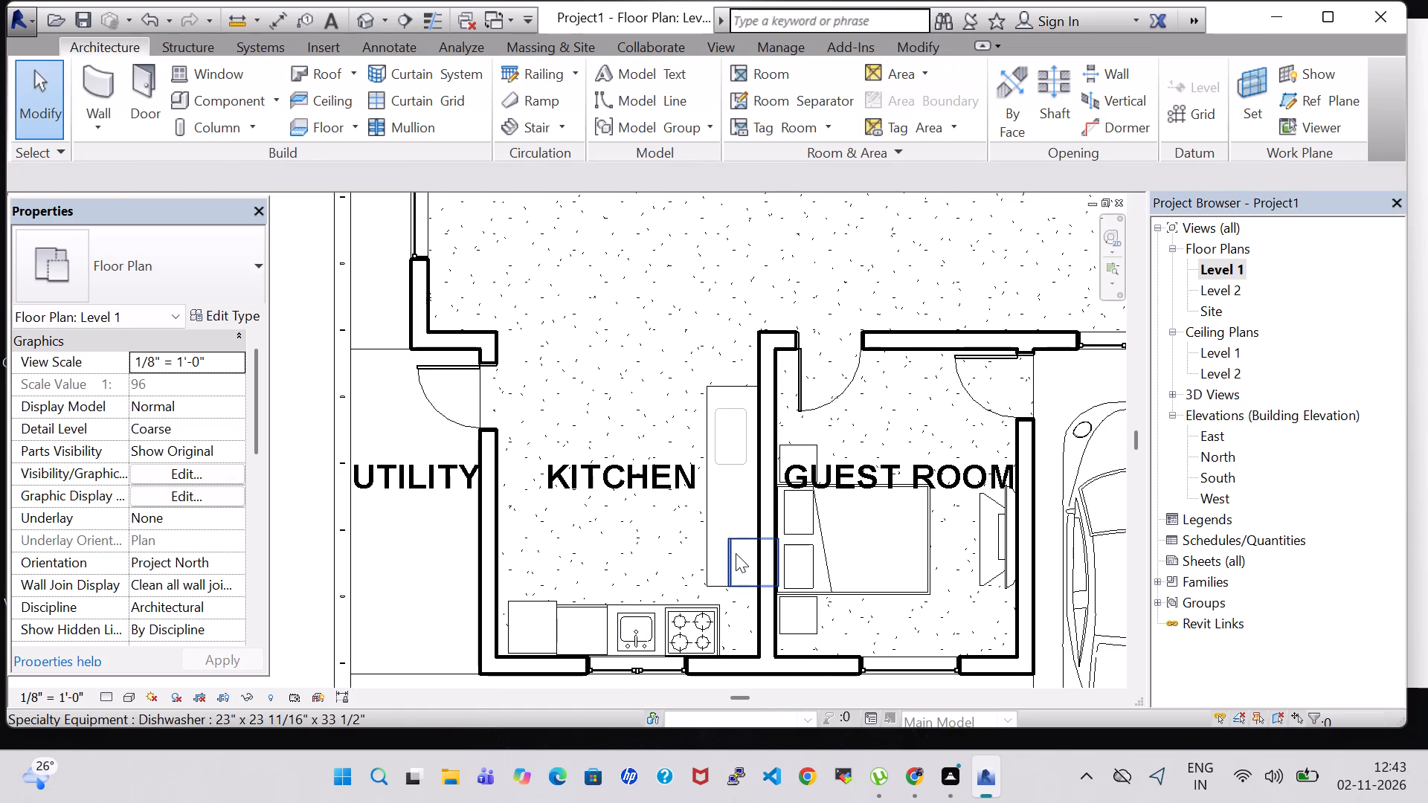
Delete the dishwasher overlapping the new countertop beside the guest room wall.
click(736, 553)
key(Delete)
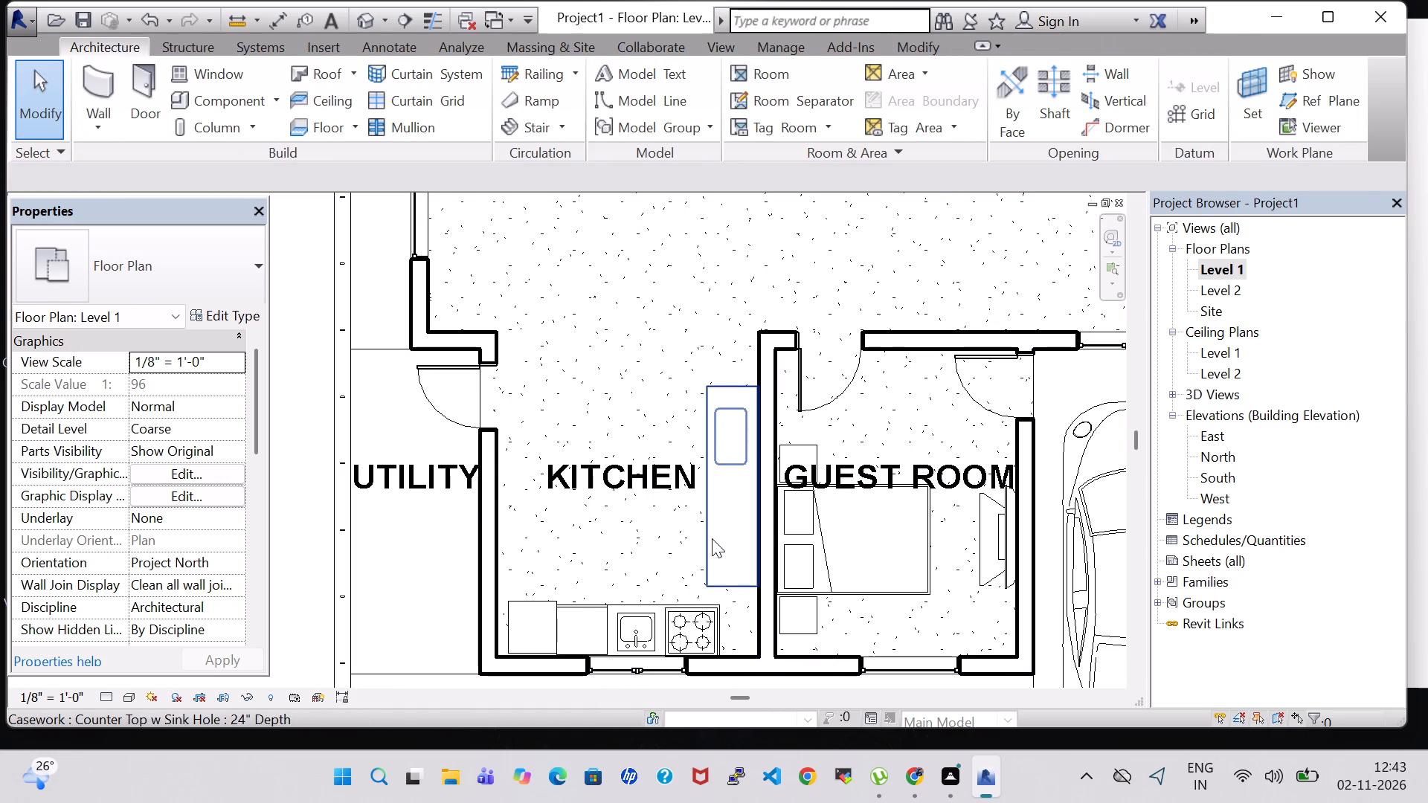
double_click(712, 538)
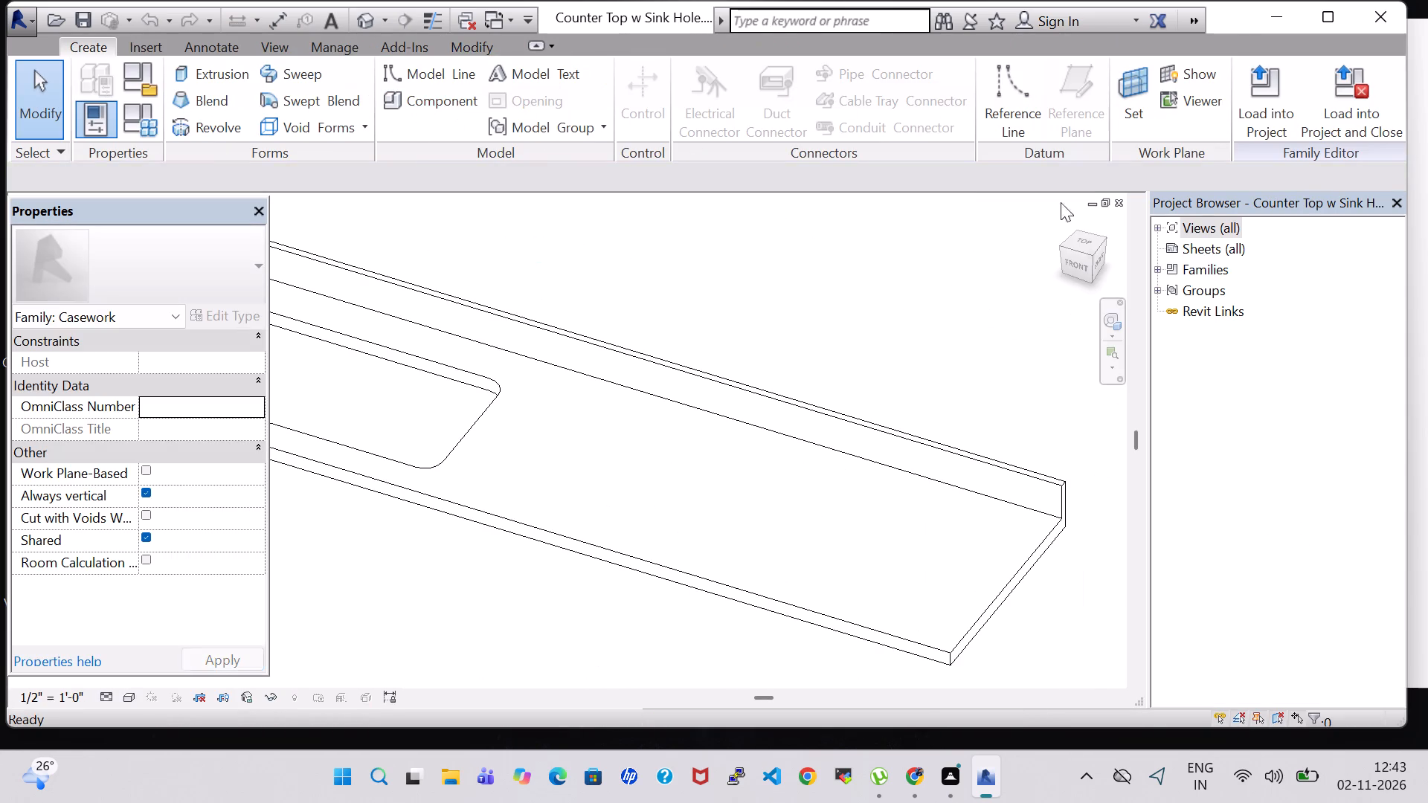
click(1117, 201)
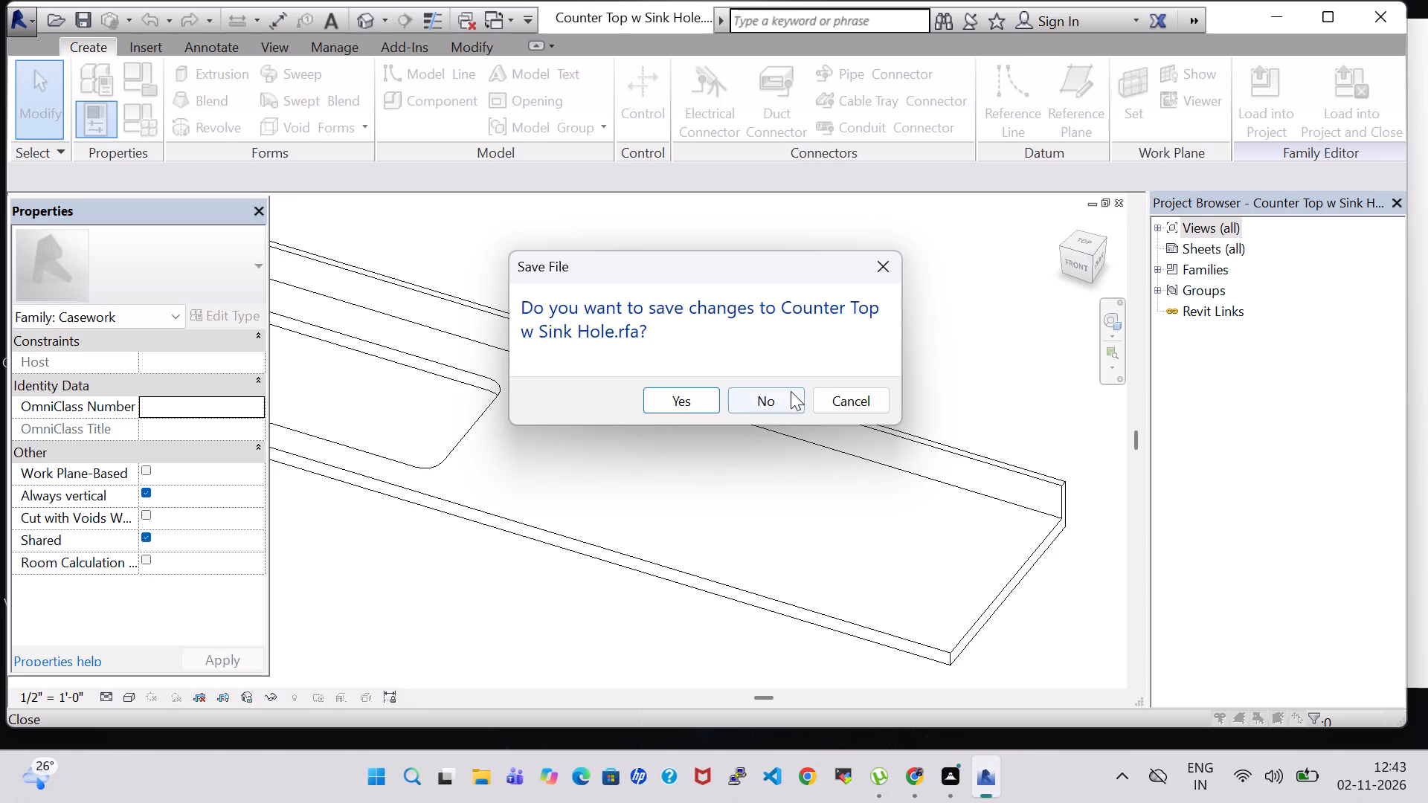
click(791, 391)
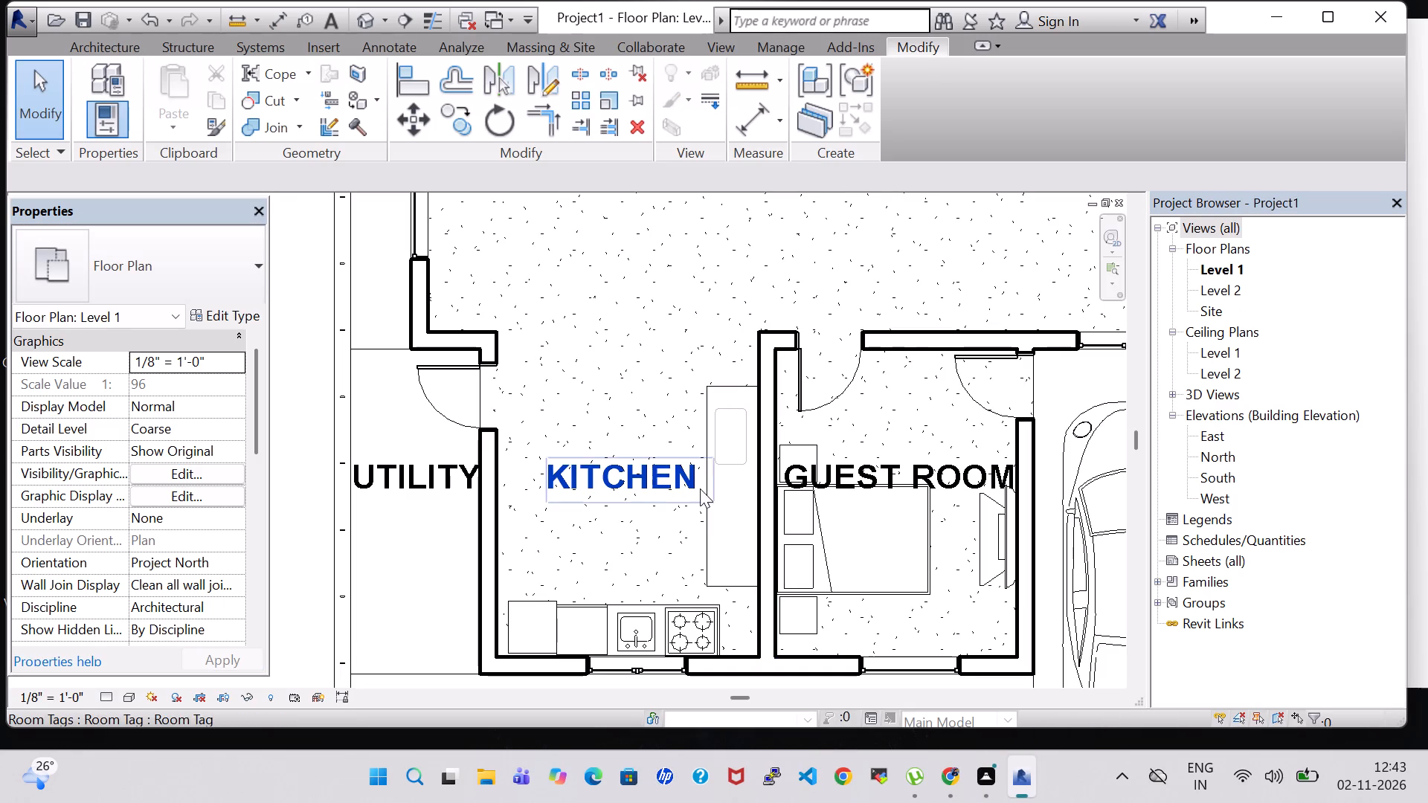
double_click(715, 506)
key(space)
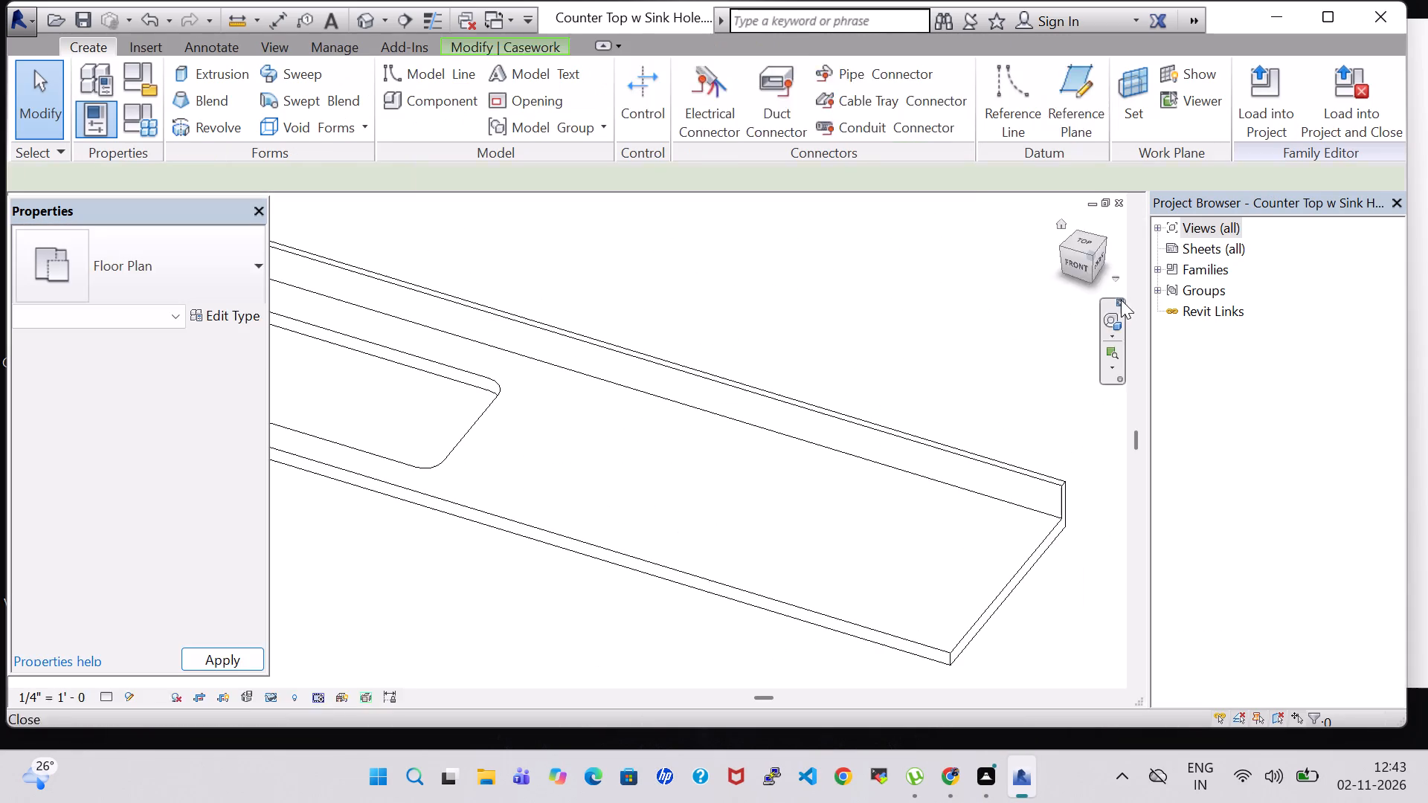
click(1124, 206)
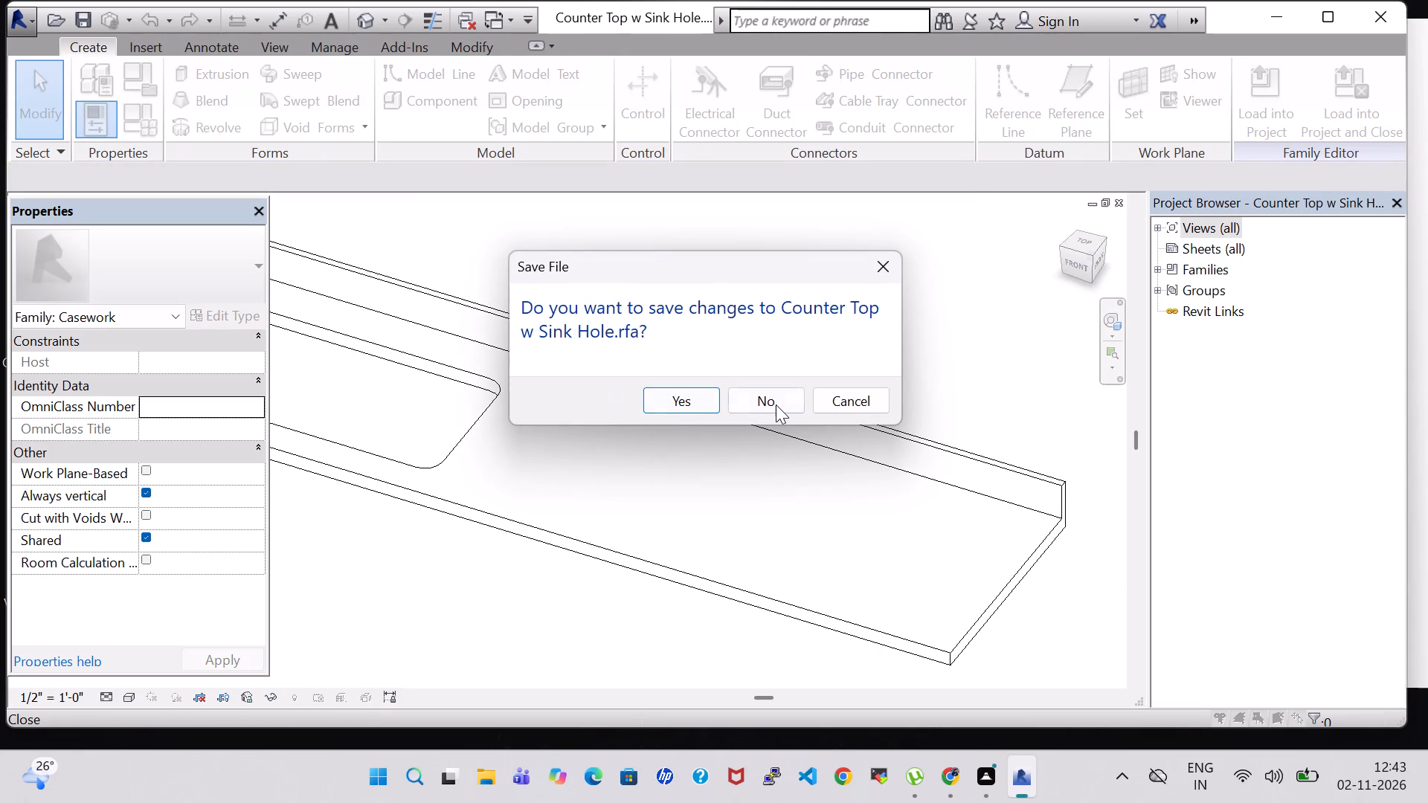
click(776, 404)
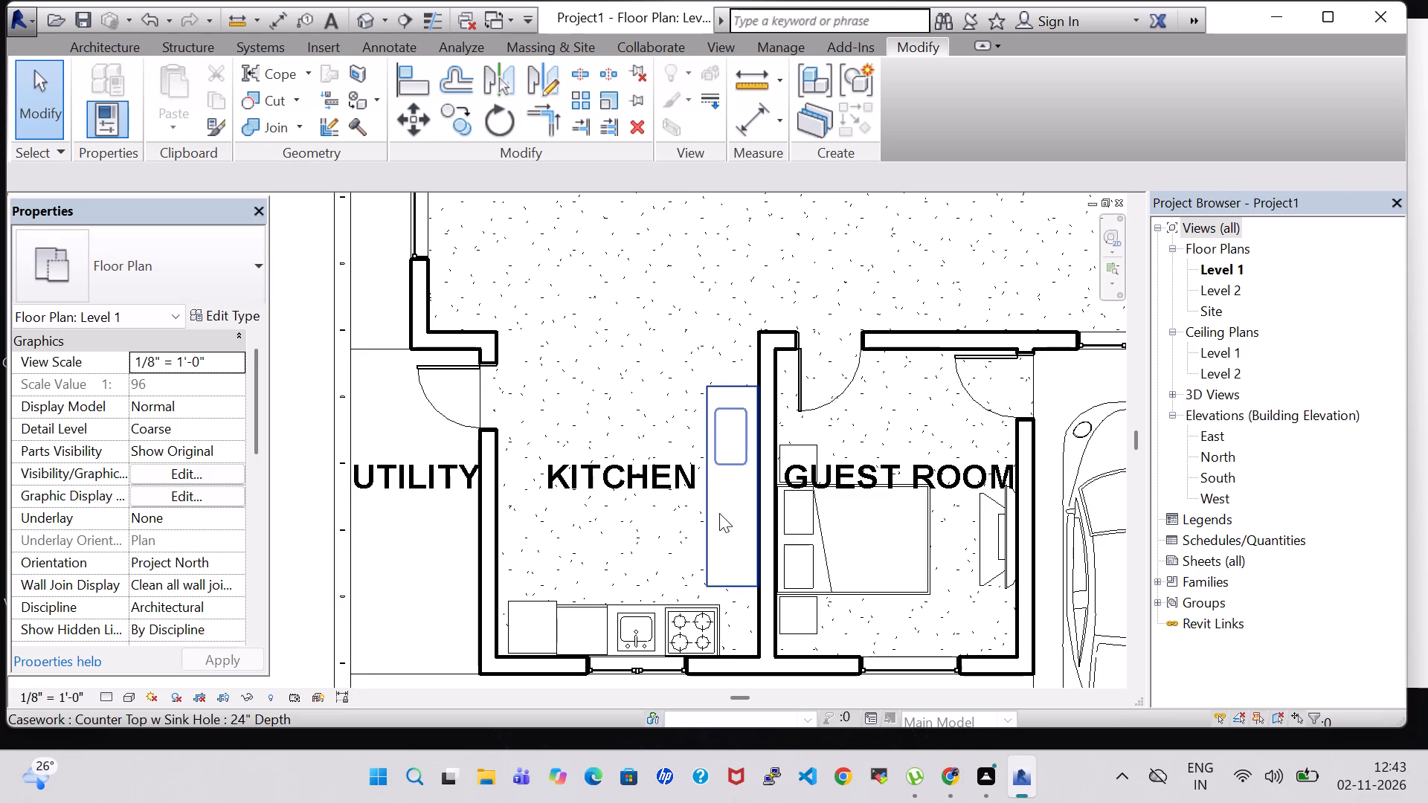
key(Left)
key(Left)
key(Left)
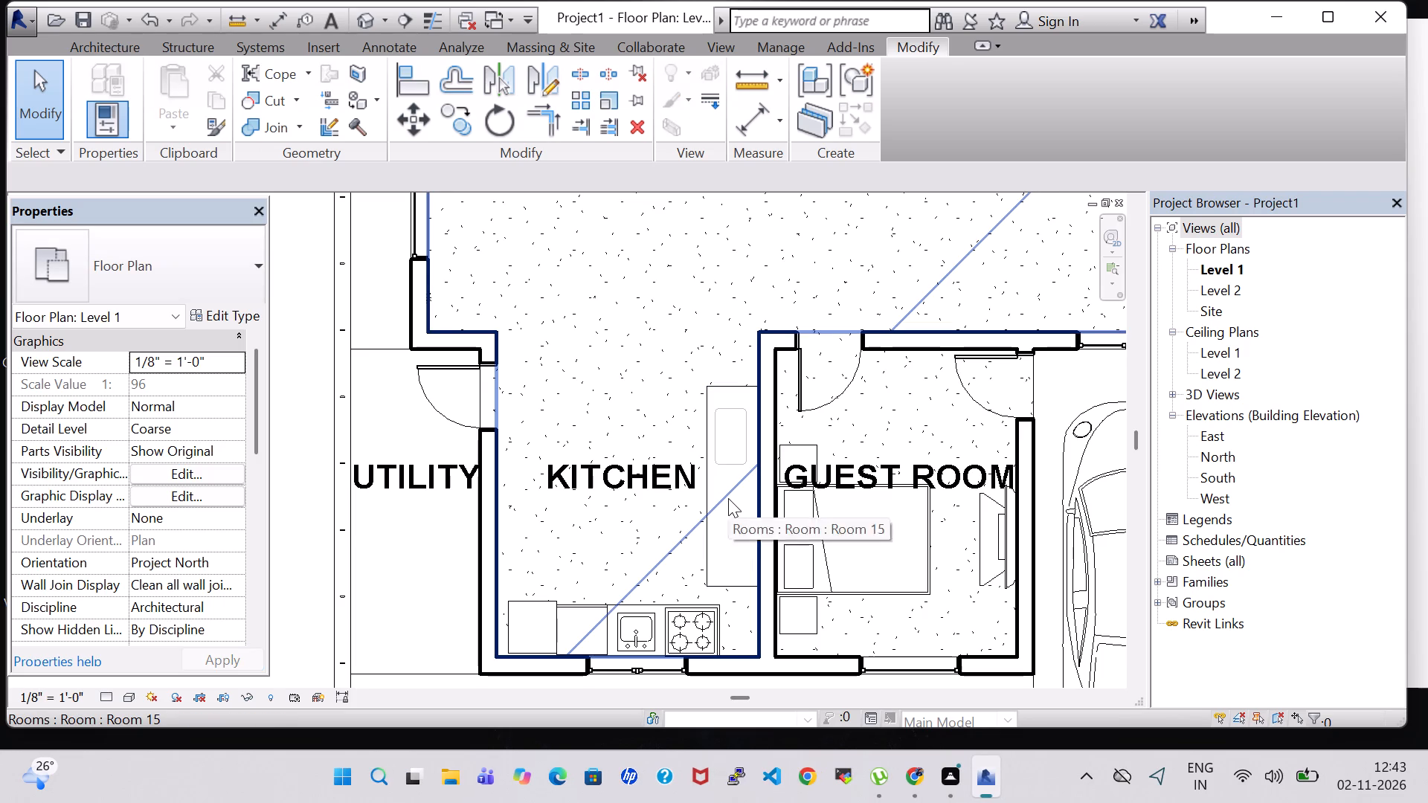
Rotate the sink countertop 180° and move it back against the guest room wall, with its sink hole toward the kitchenette.
click(602, 417)
click(701, 428)
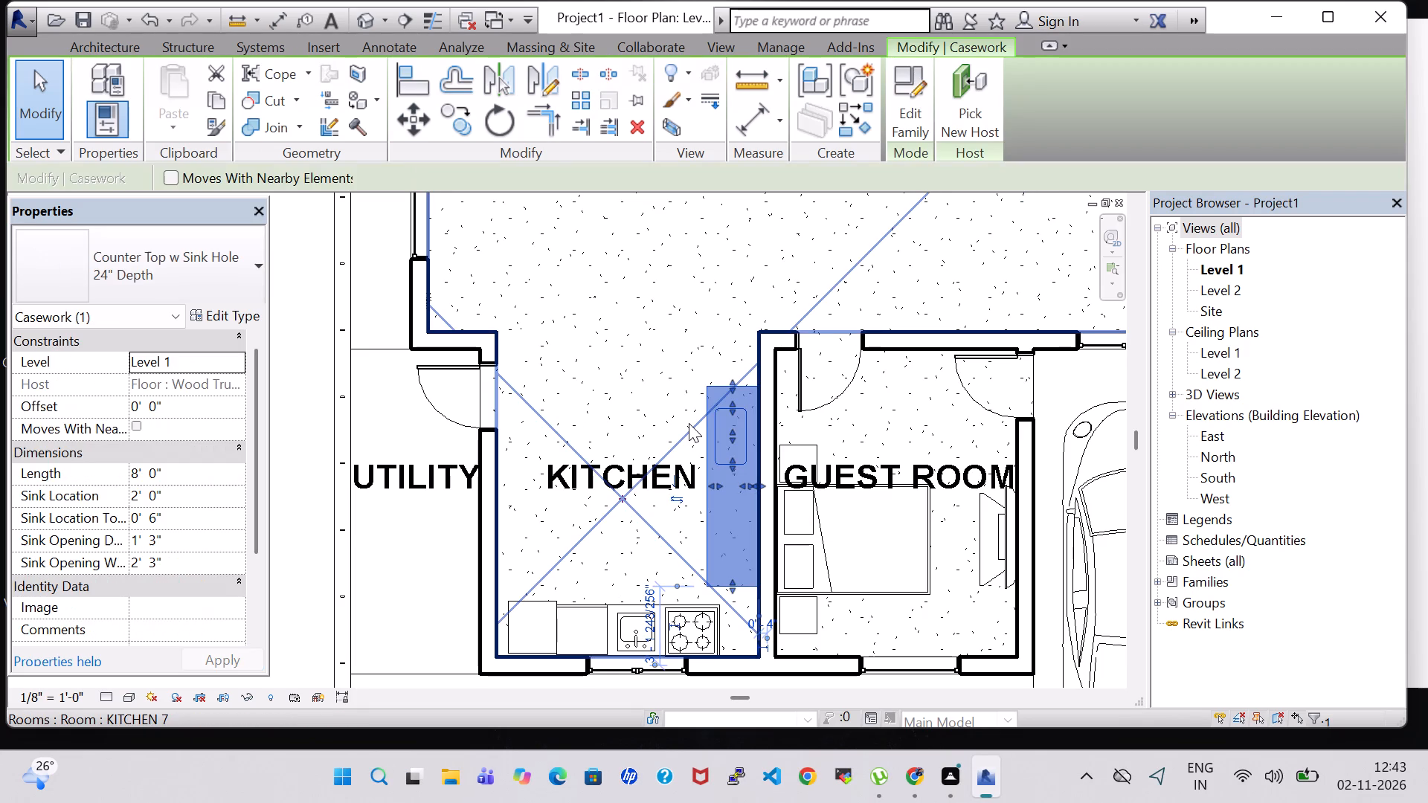
key(Left)
key(space)
key(space)
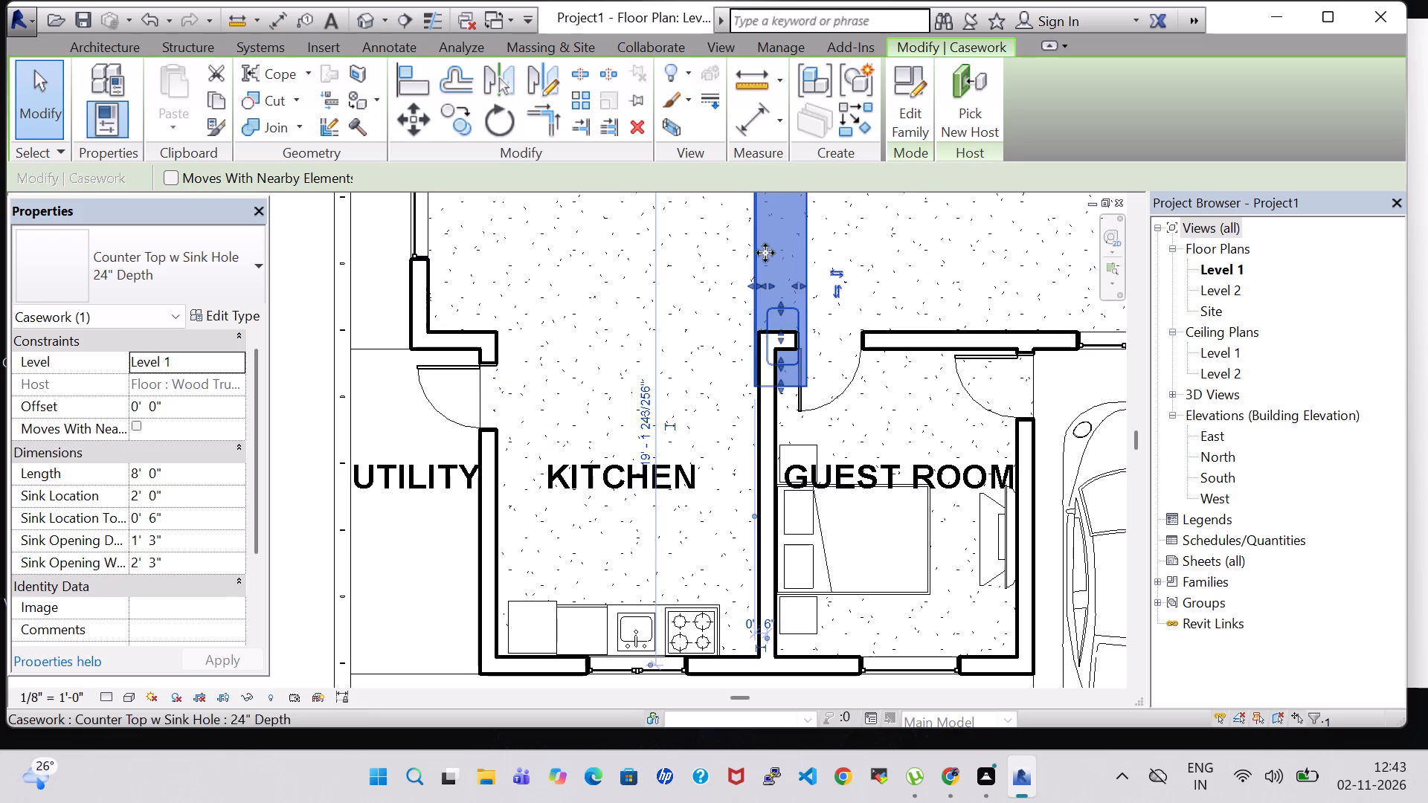
click(704, 294)
drag(761, 271, 731, 298)
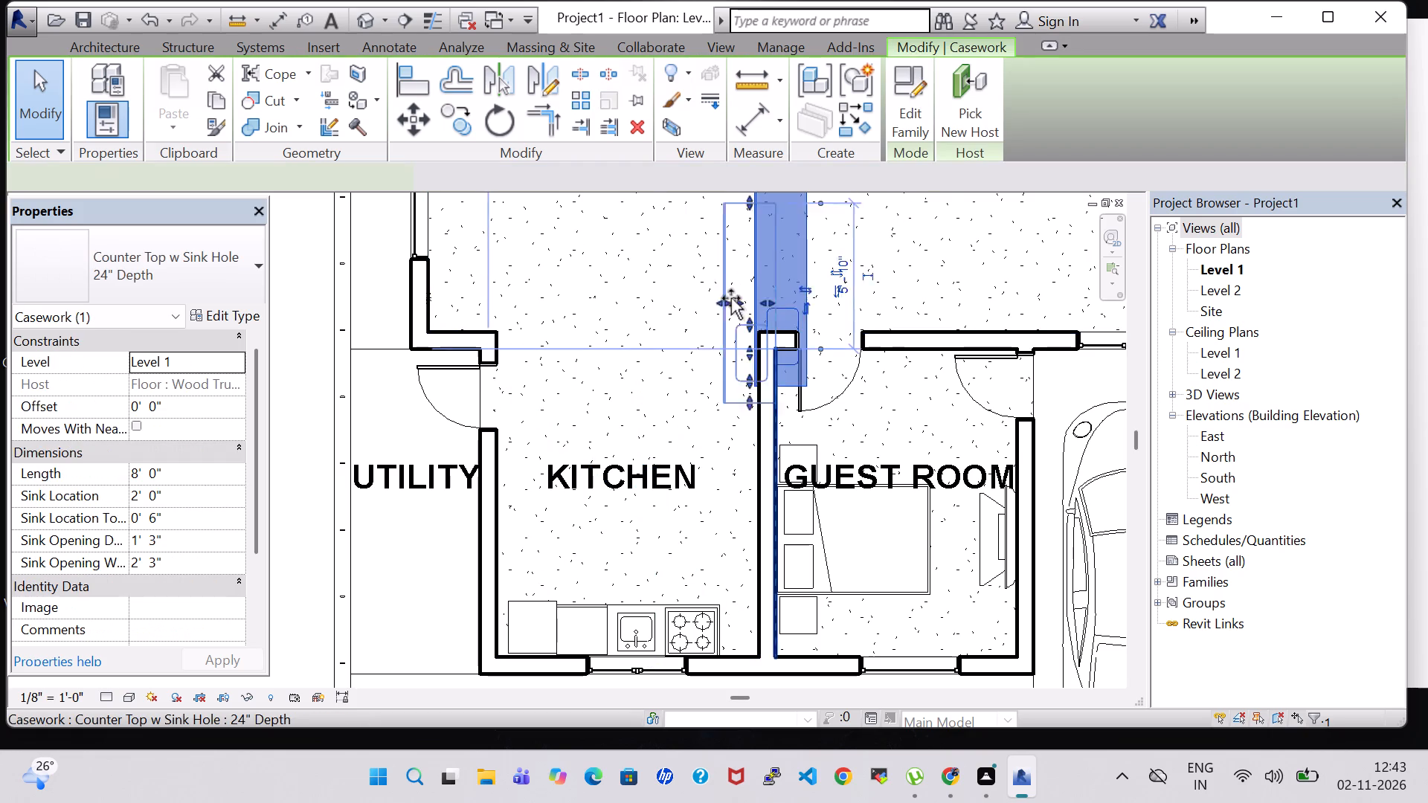
drag(731, 298, 713, 468)
click(611, 266)
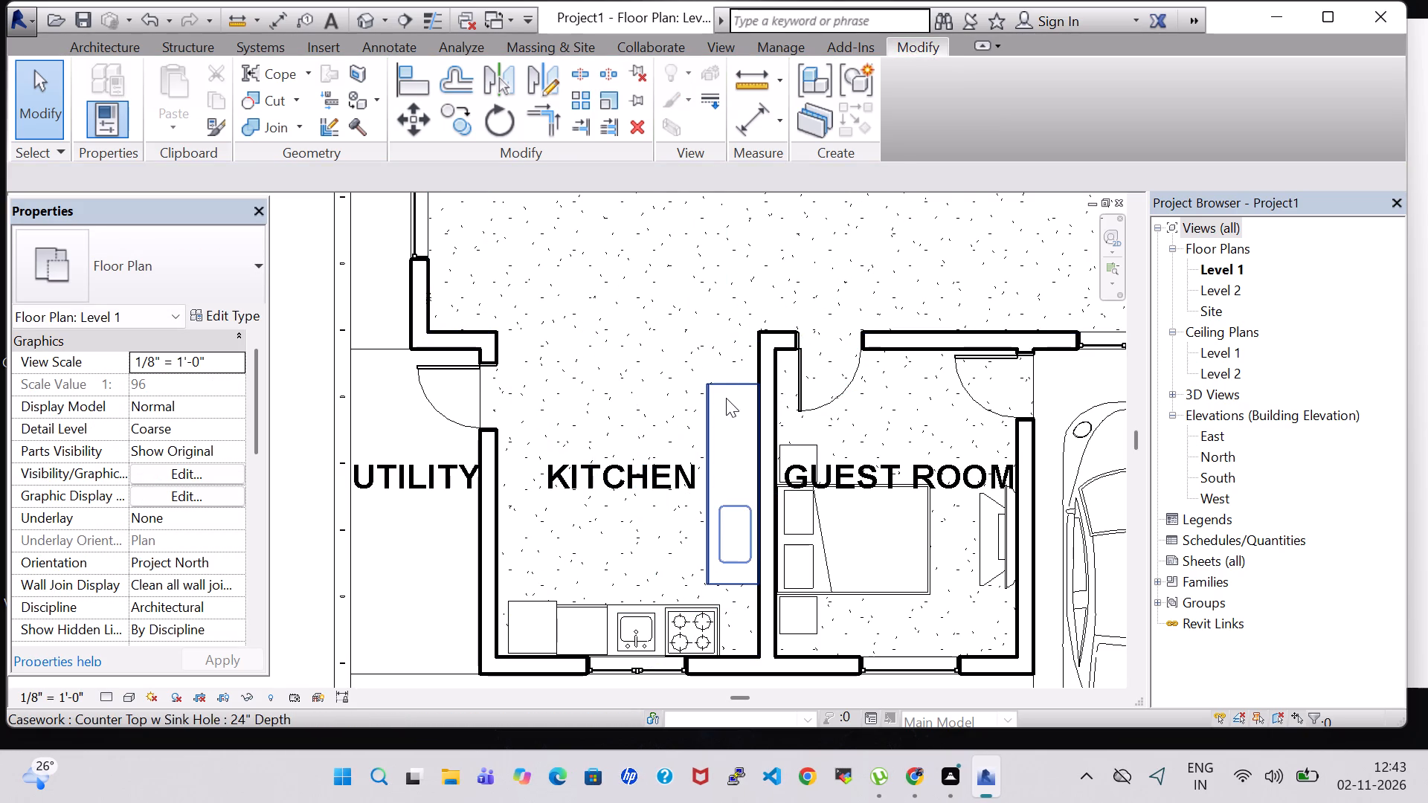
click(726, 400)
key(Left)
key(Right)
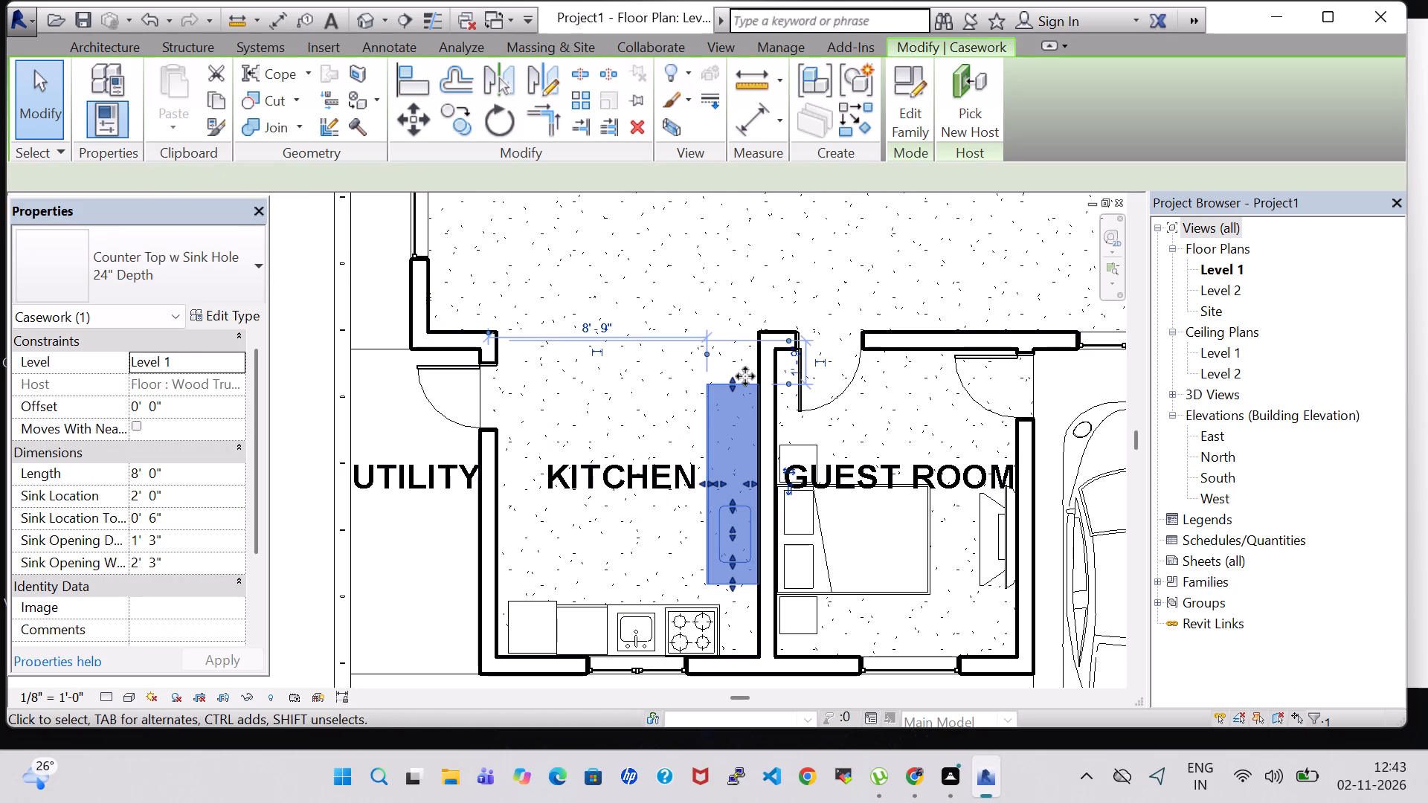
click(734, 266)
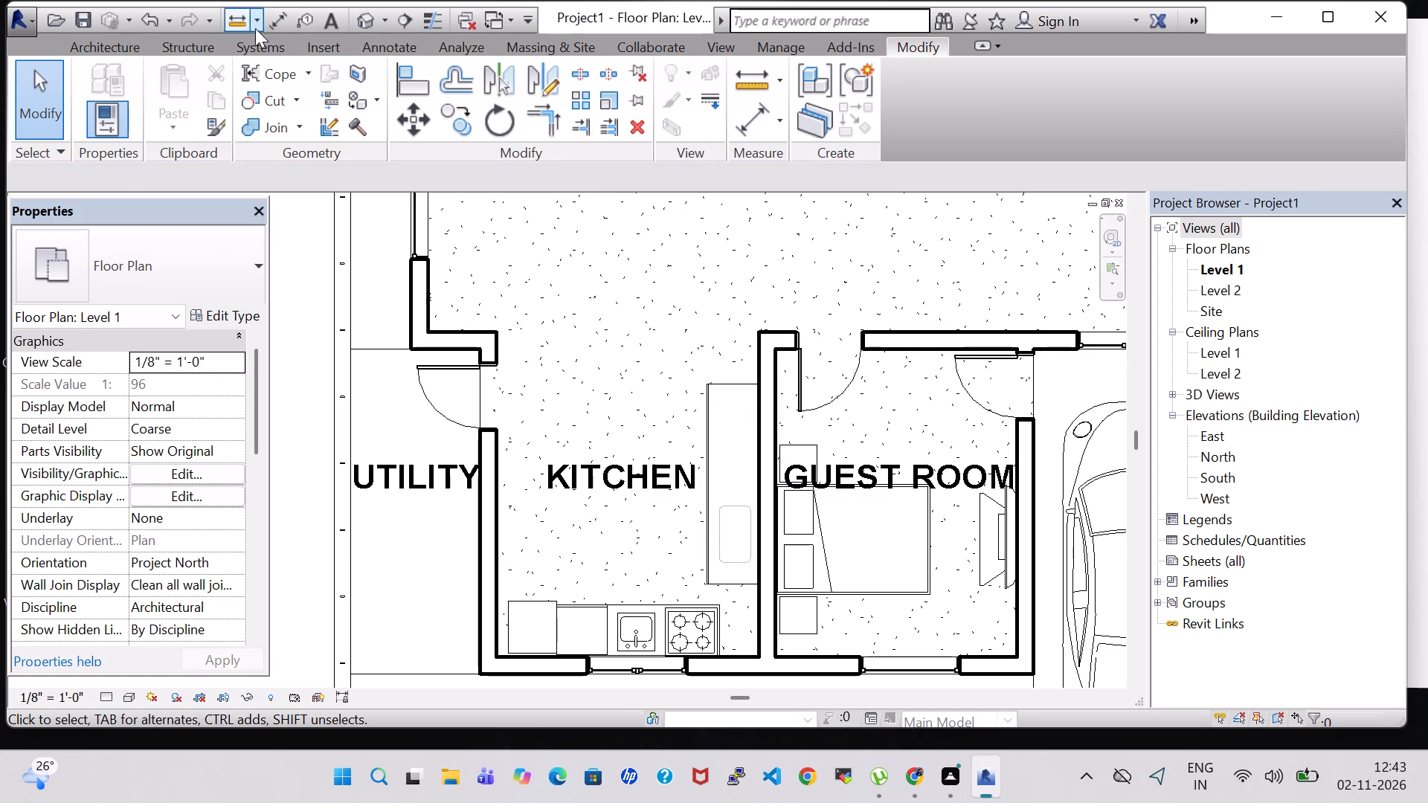
Load the Microwave family from the Domestic folder of Specialty Equipment in the US Imperial library.
click(110, 44)
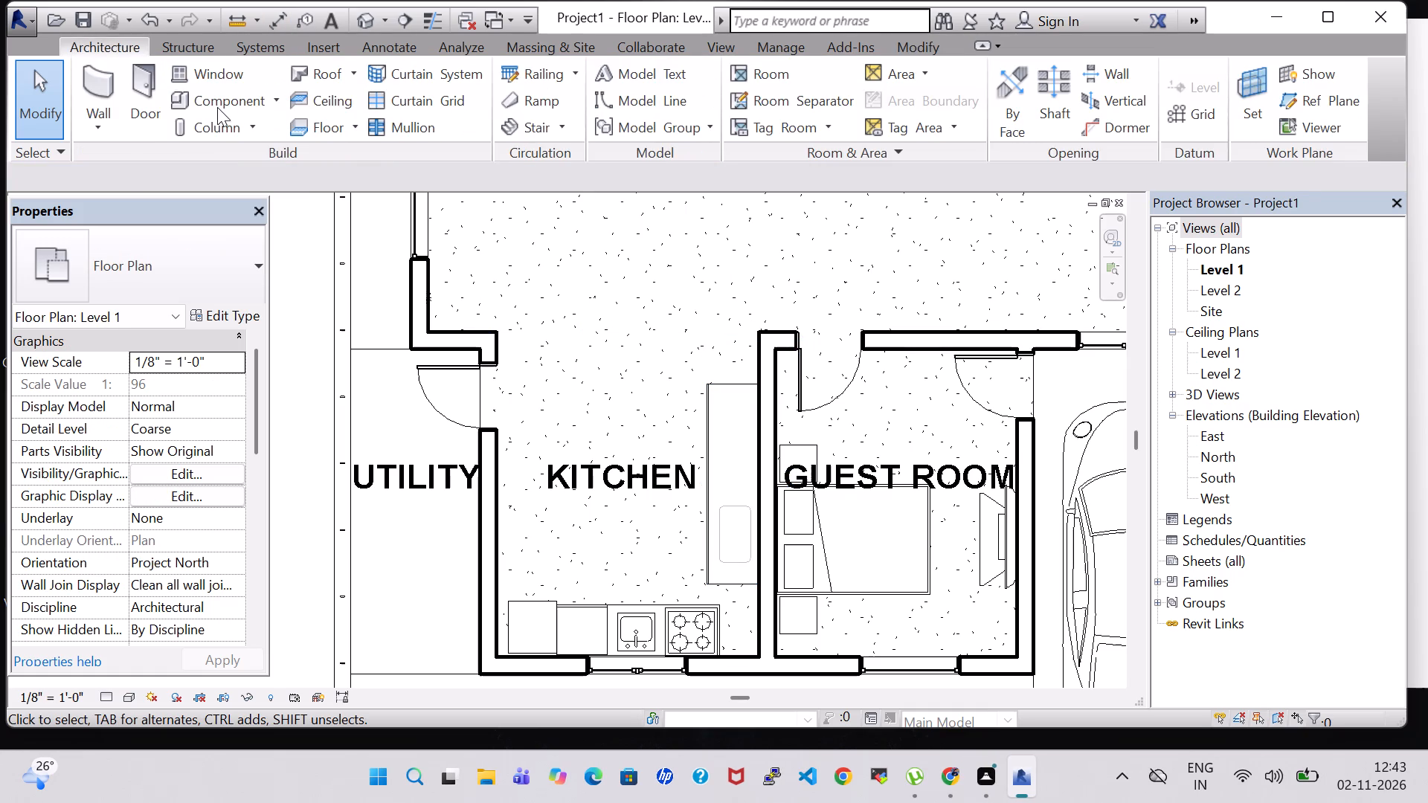
click(214, 105)
click(925, 117)
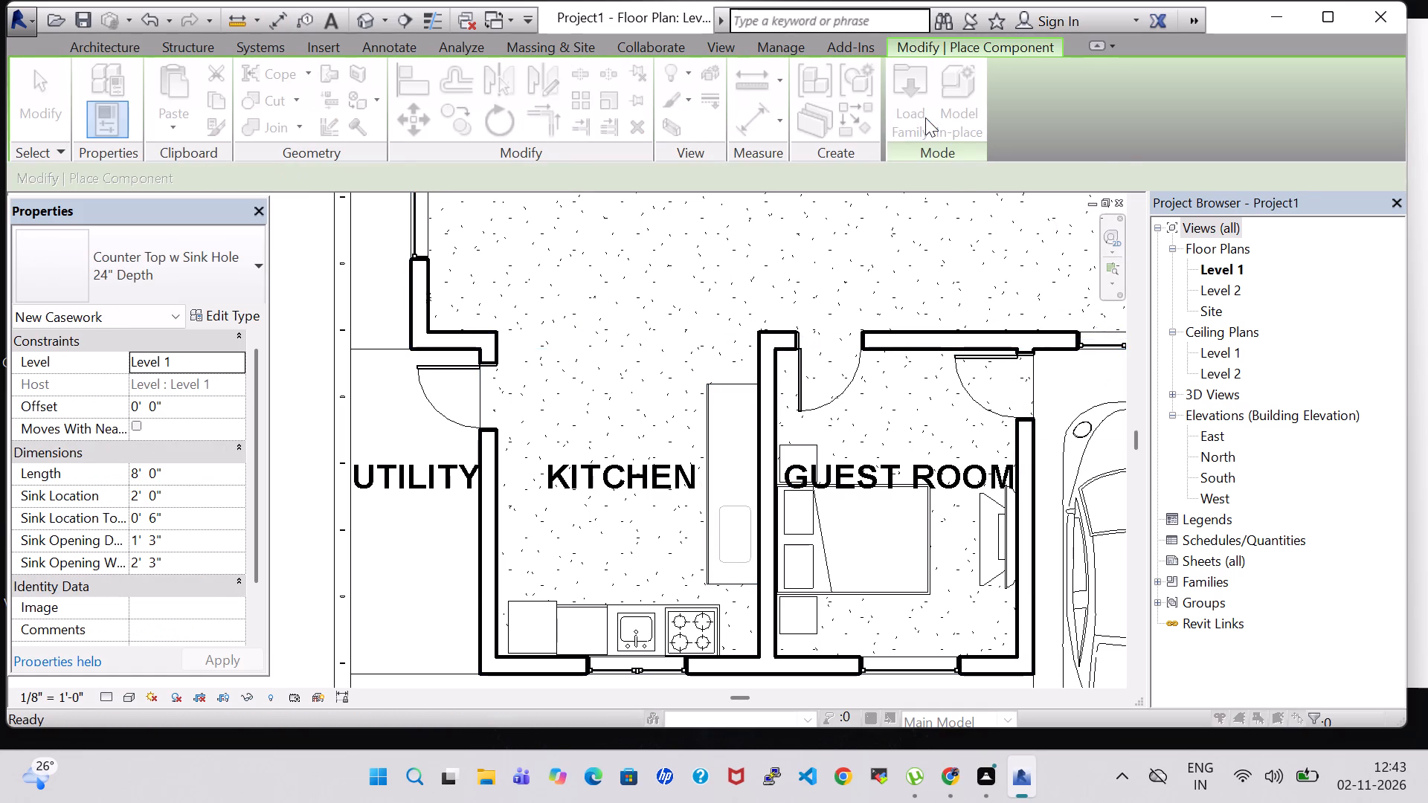
scroll(793, 372, down, 2)
scroll(701, 369, down, 2)
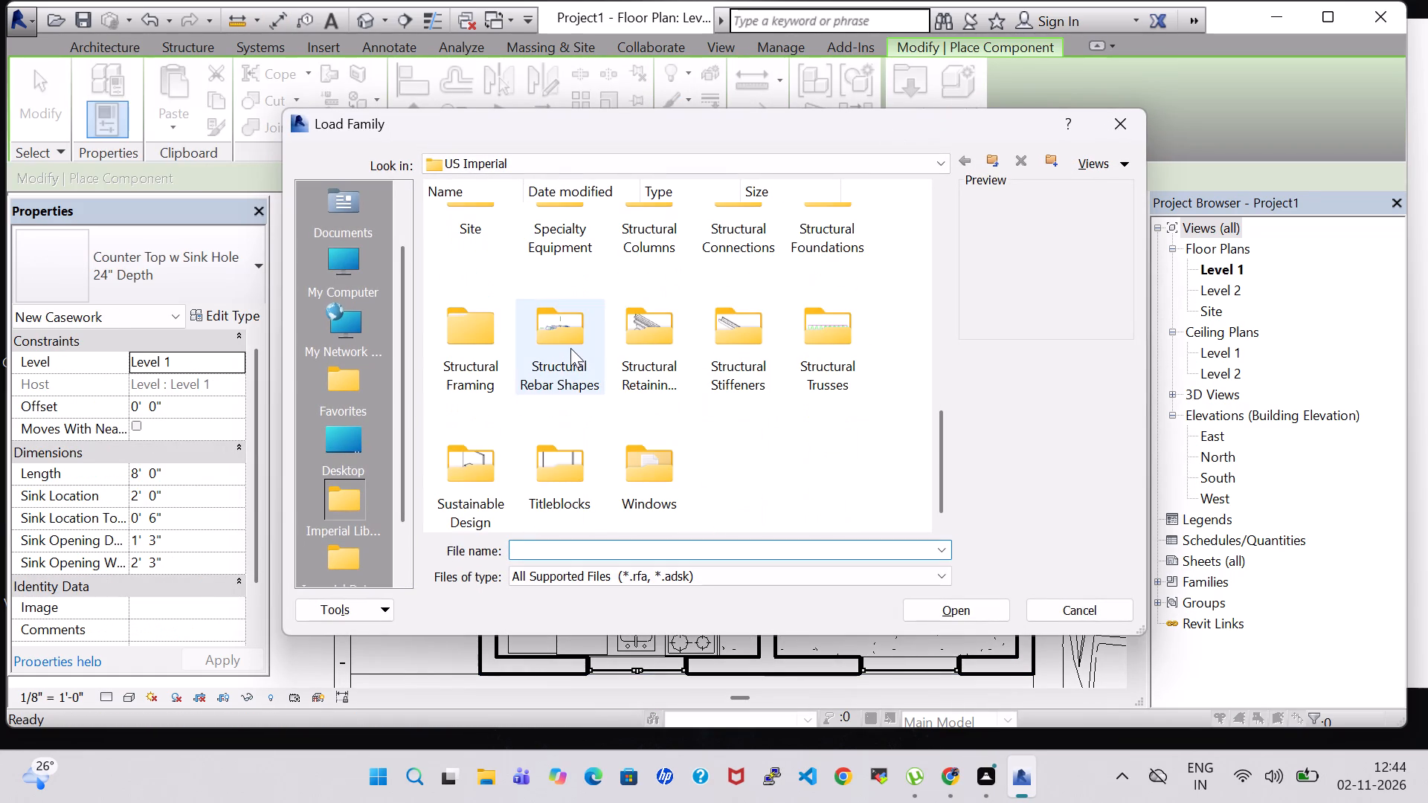
double_click(570, 239)
double_click(561, 243)
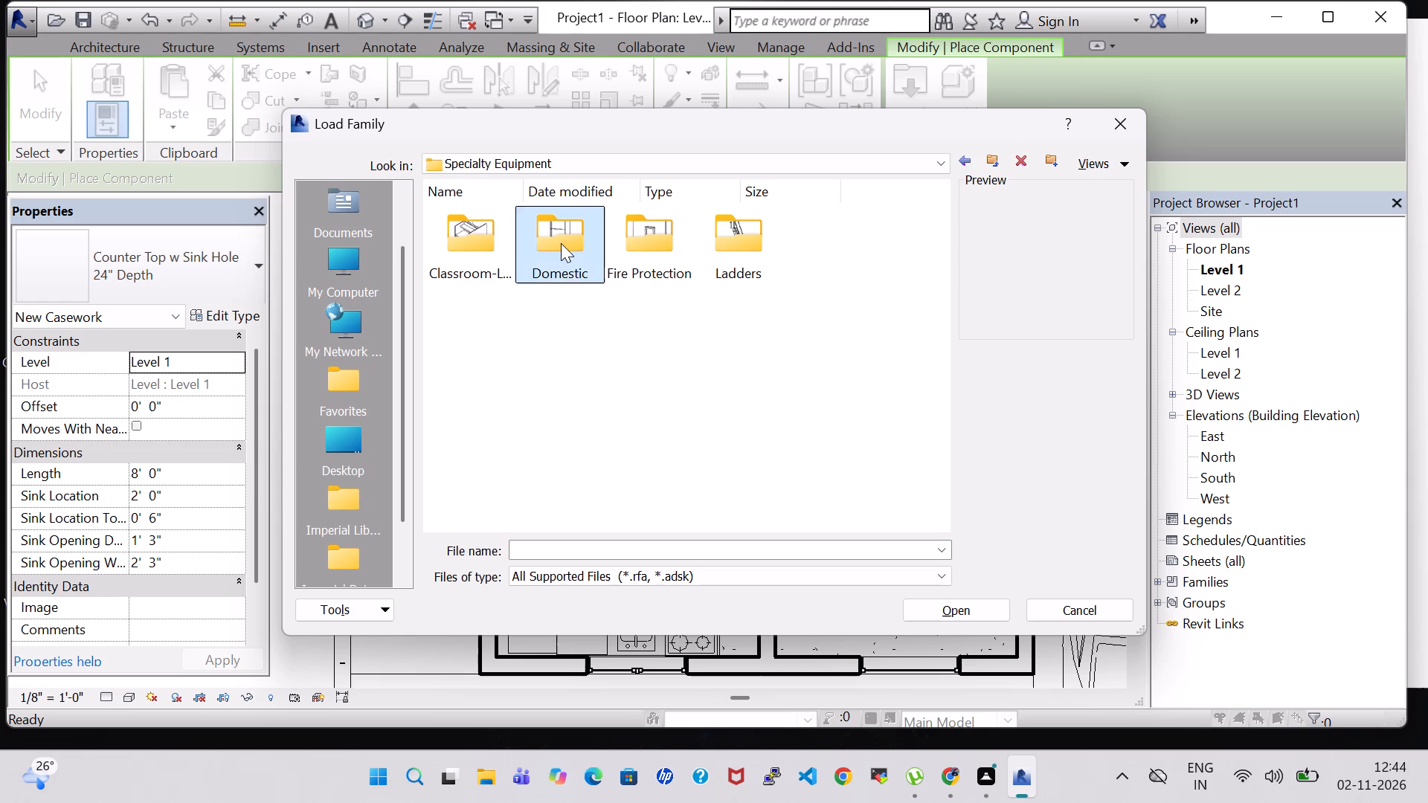
click(527, 368)
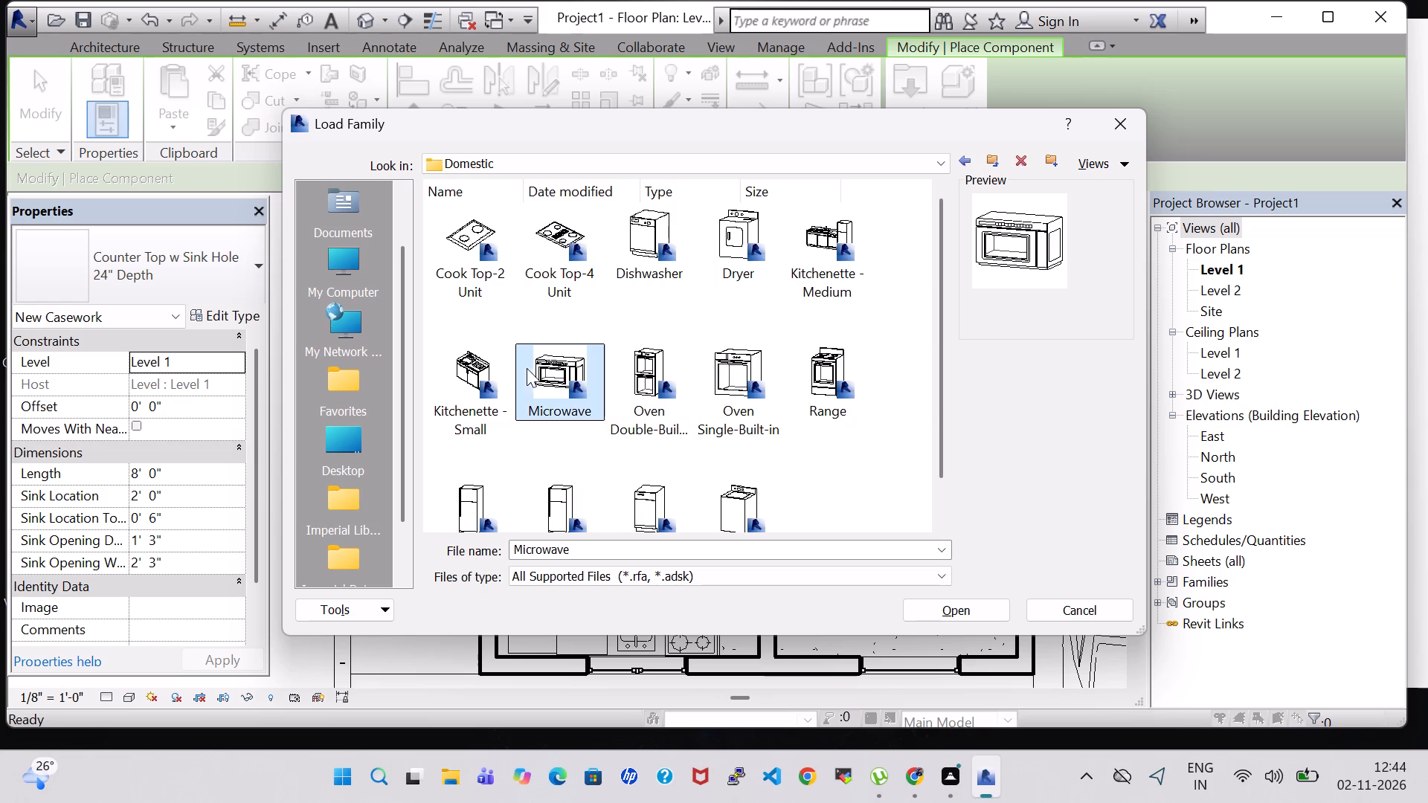
click(936, 612)
Nudge the DRESS room tag up so it sits clear of the dresser.
scroll(757, 428, up, 3)
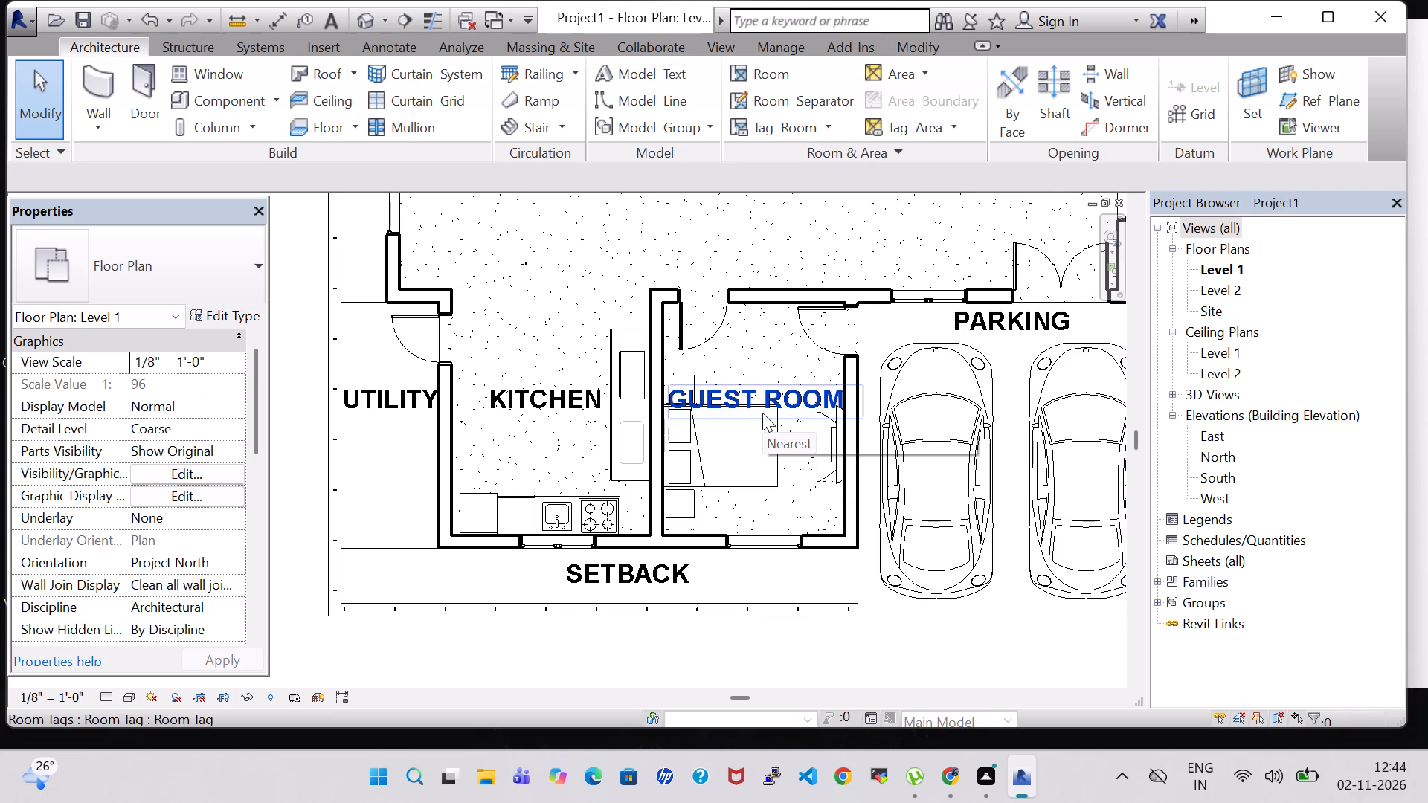
scroll(799, 397, down, 6)
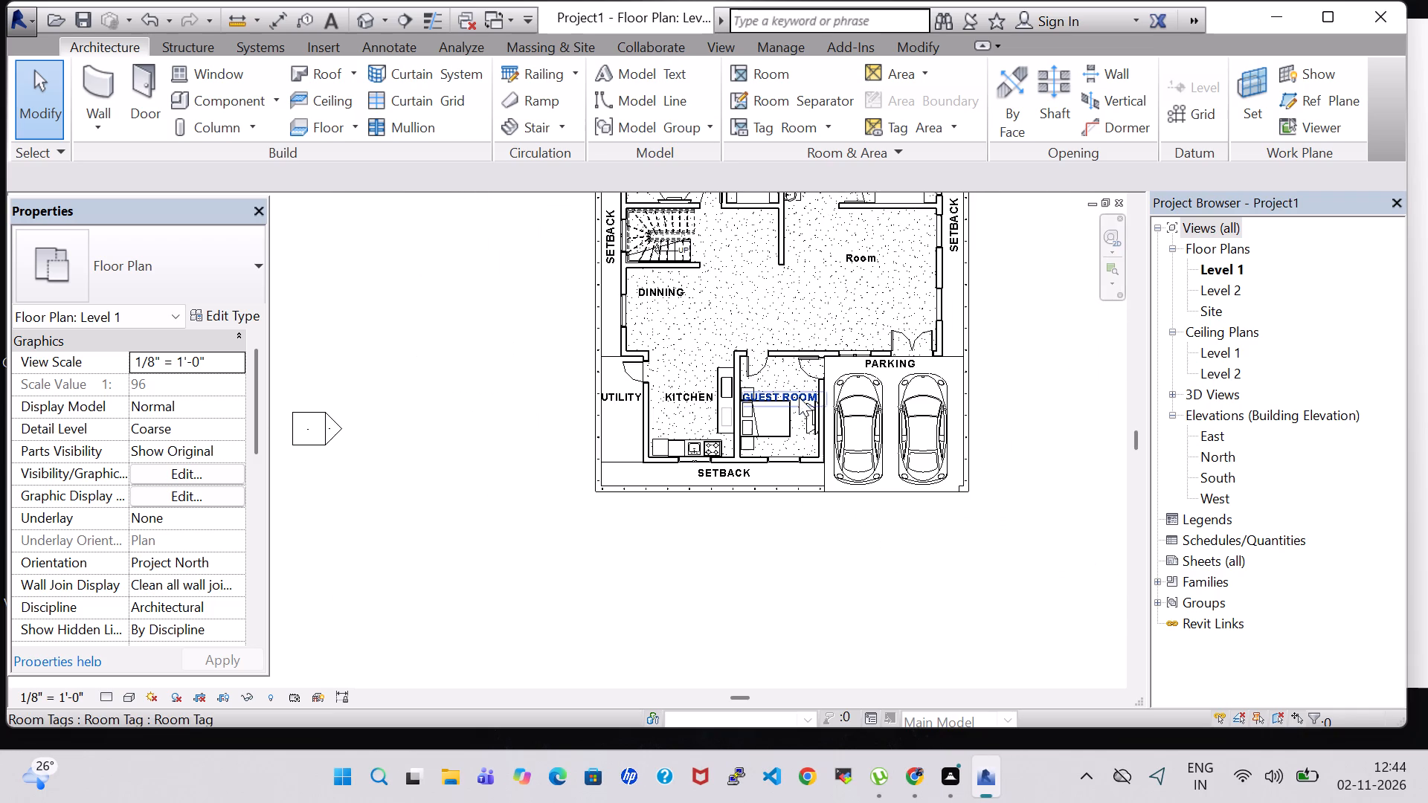
key(Escape)
scroll(745, 307, up, 1)
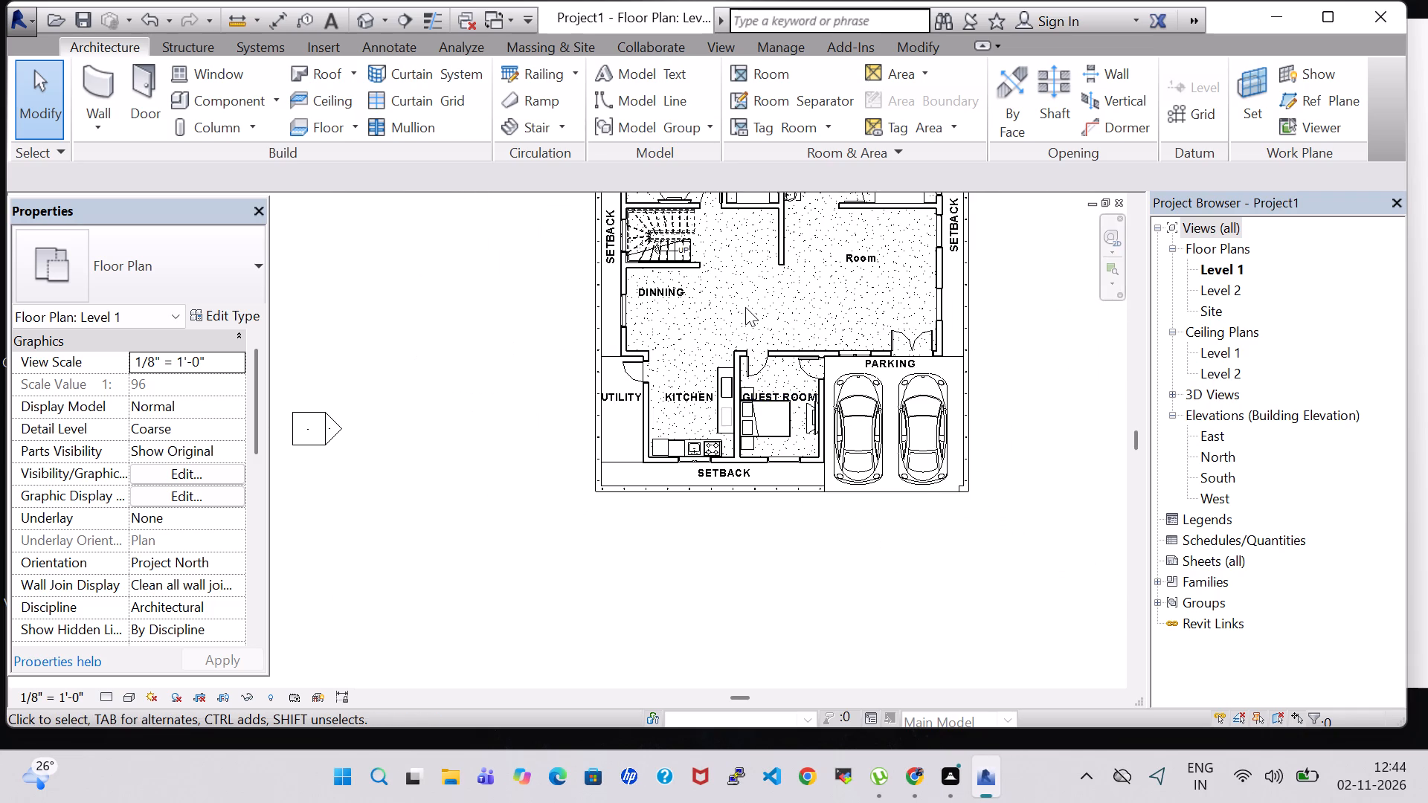
middle_drag(745, 307, 674, 370)
middle_drag(690, 370, 689, 372)
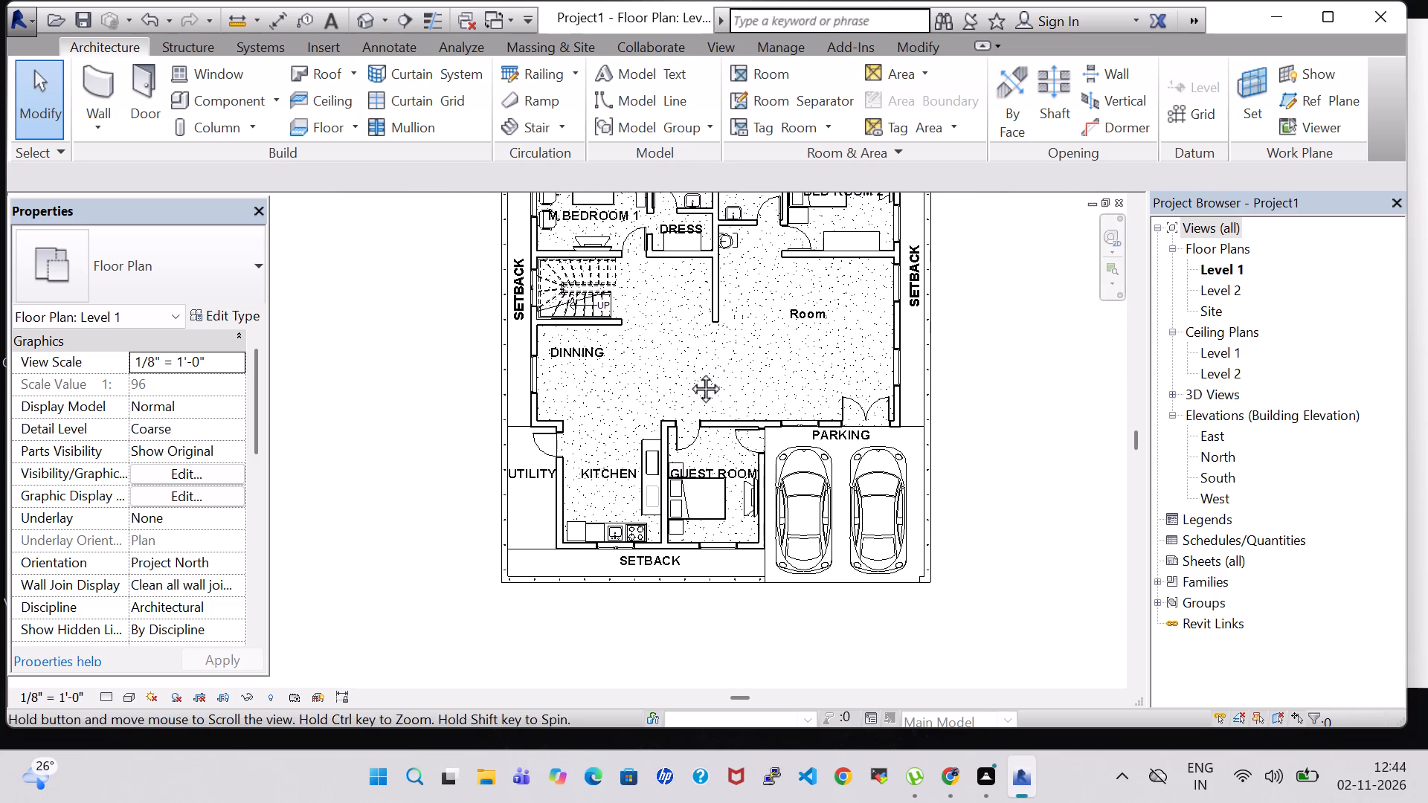
middle_drag(689, 372, 666, 414)
scroll(659, 274, up, 4)
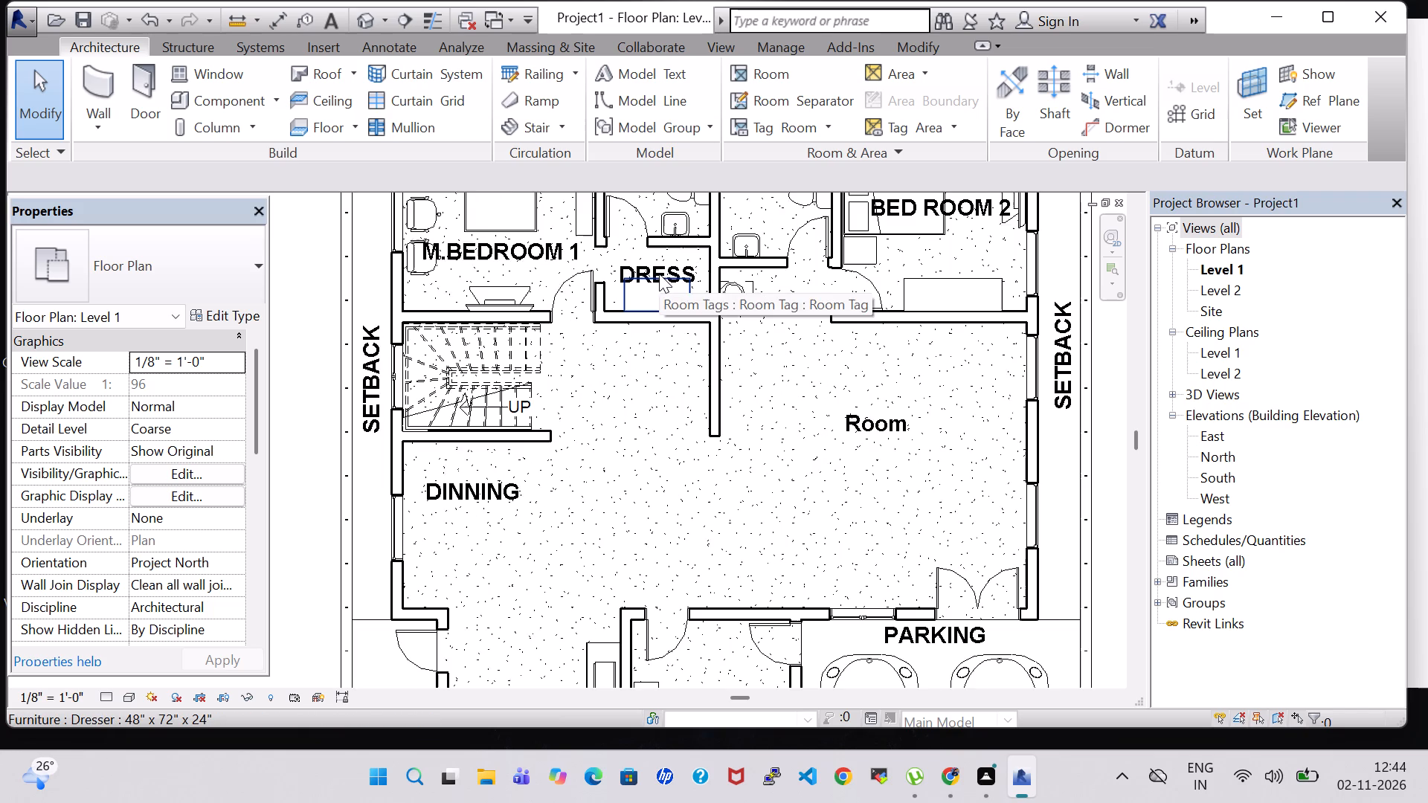
click(659, 266)
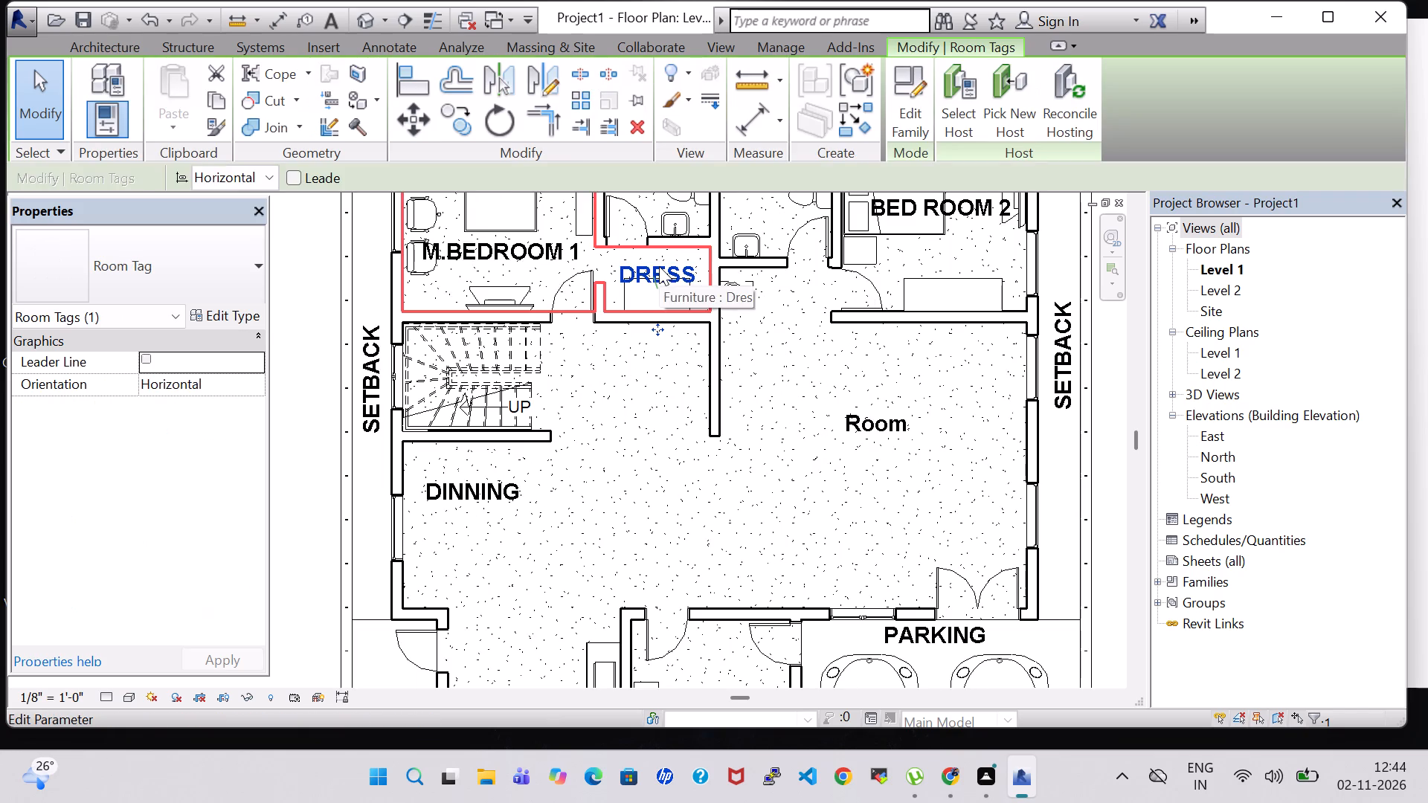
key(Up)
key(Up)
key(Up)
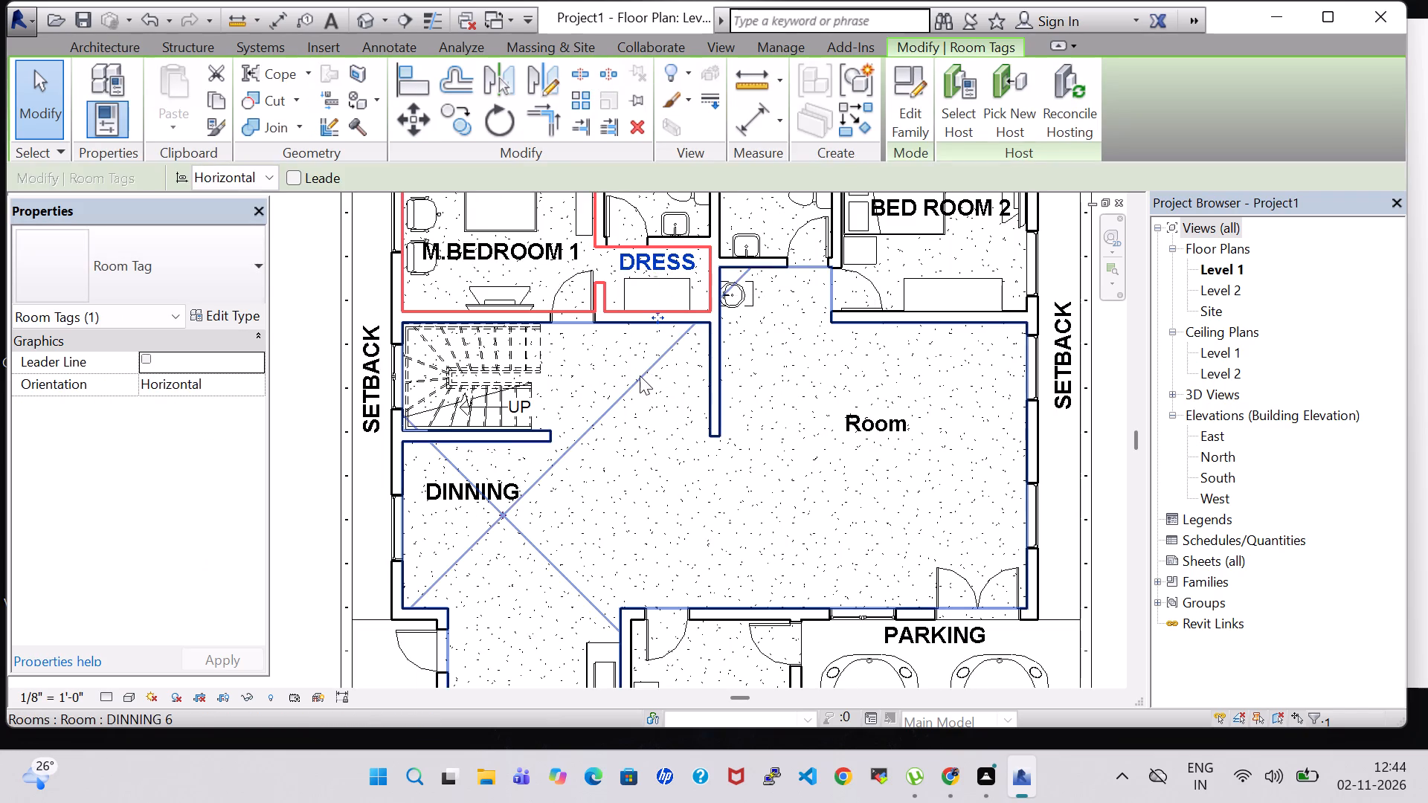
click(640, 375)
scroll(640, 372, down, 3)
click(1003, 354)
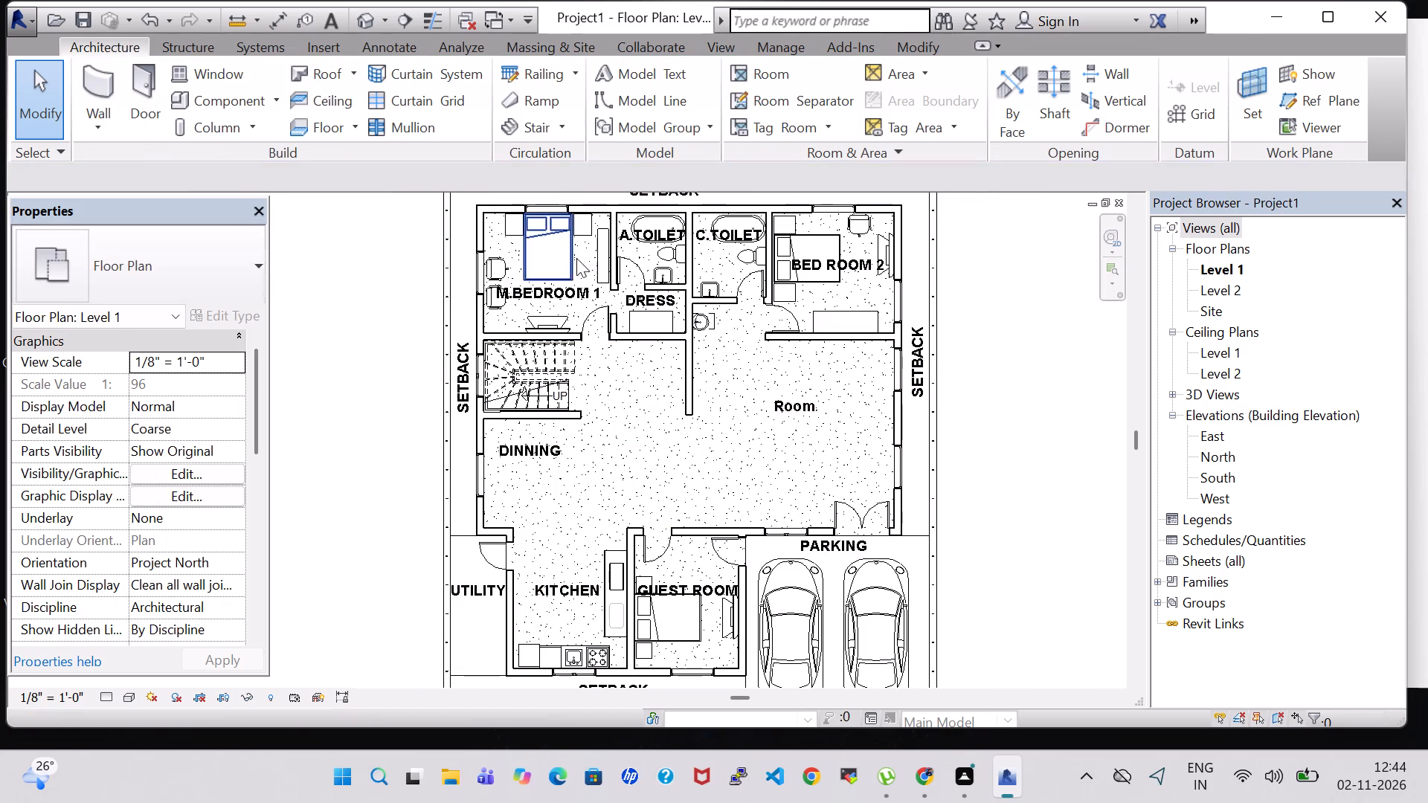
Nudge the M.BEDROOM 1 room tag slightly down and to the right, between the bed and the TV unit.
click(559, 283)
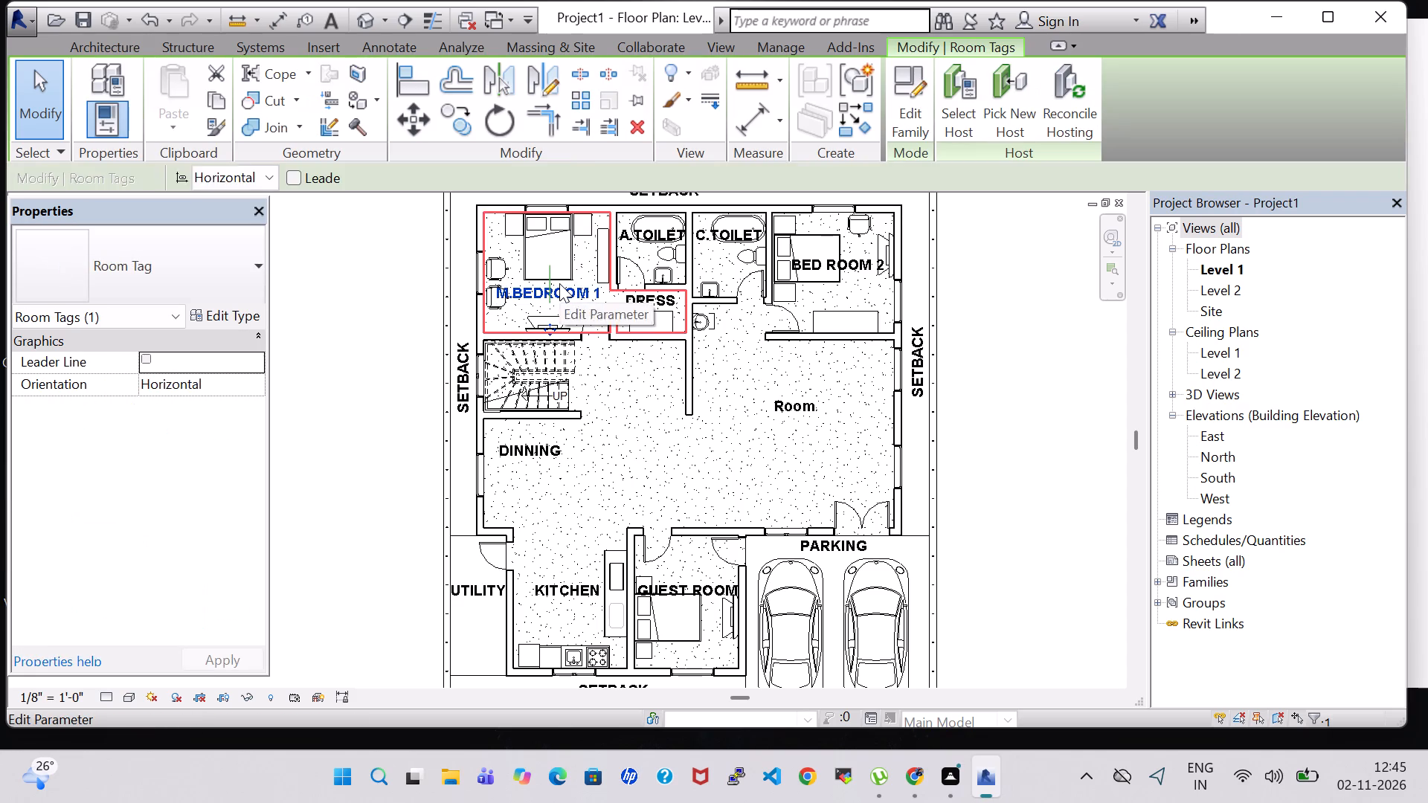
key(Down)
key(Right)
key(Right)
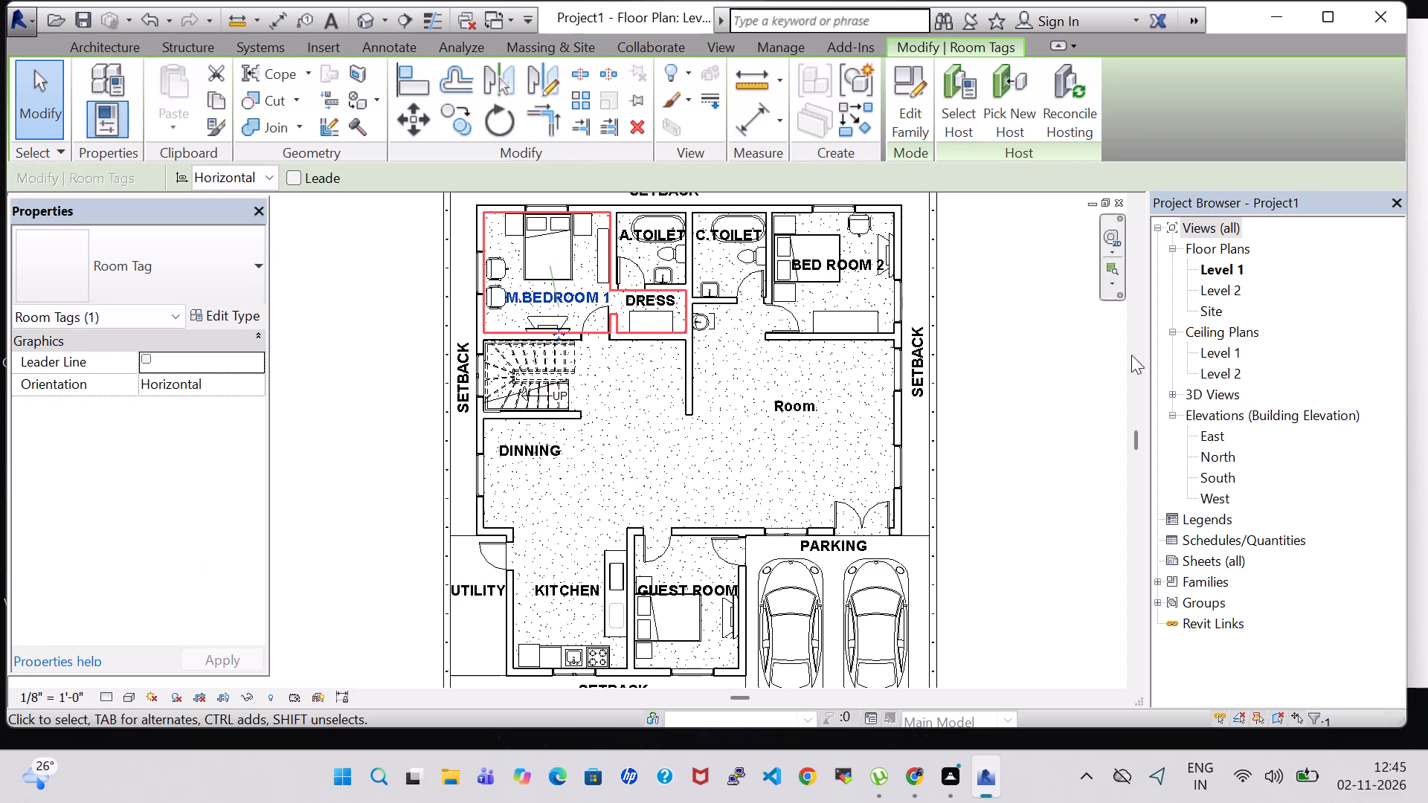
click(1042, 318)
Nudge the BED ROOM 2 room tag down and slightly right, into the space between the bed and the dresser.
click(856, 262)
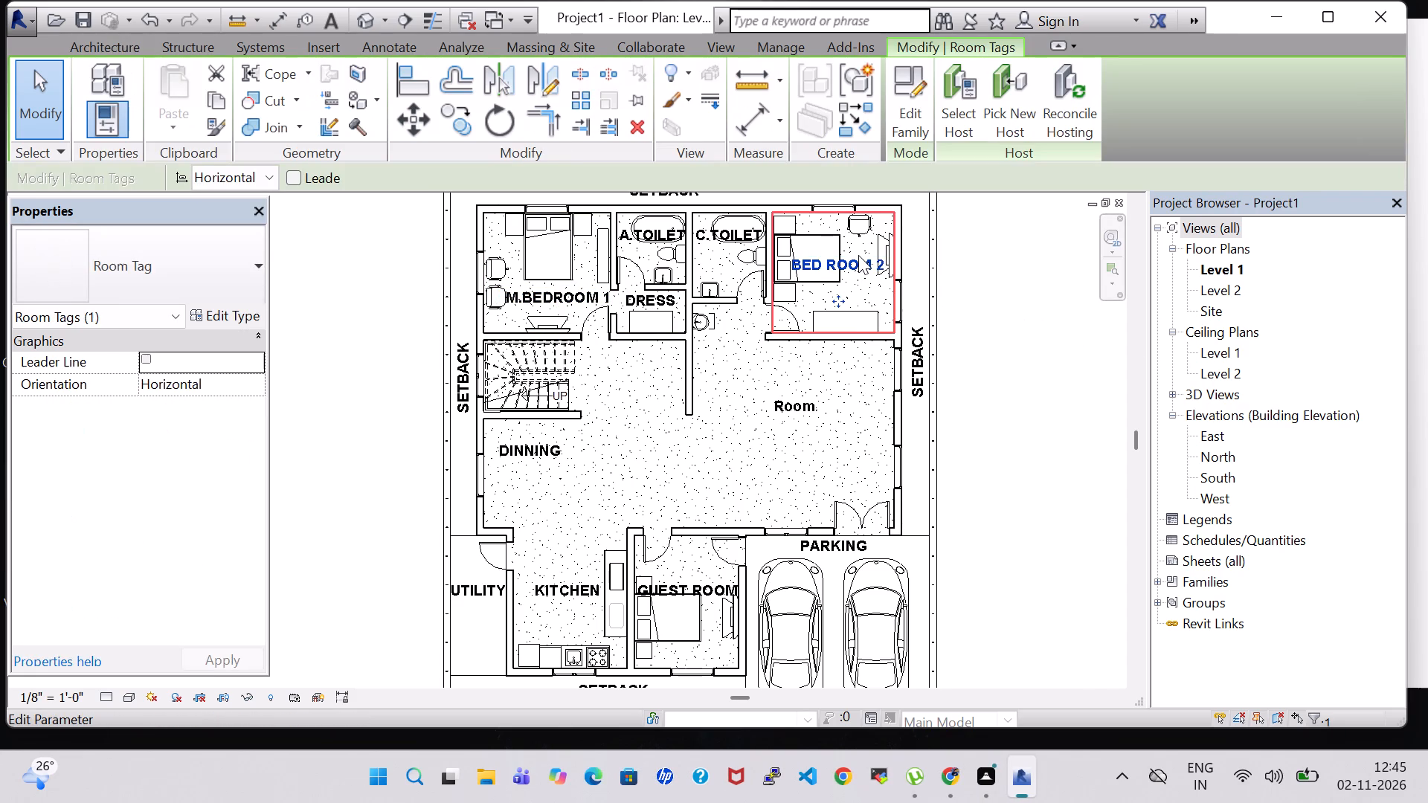
key(Down)
key(Down)
key(Down)
key(Down)
key(Down)
key(Down)
key(Right)
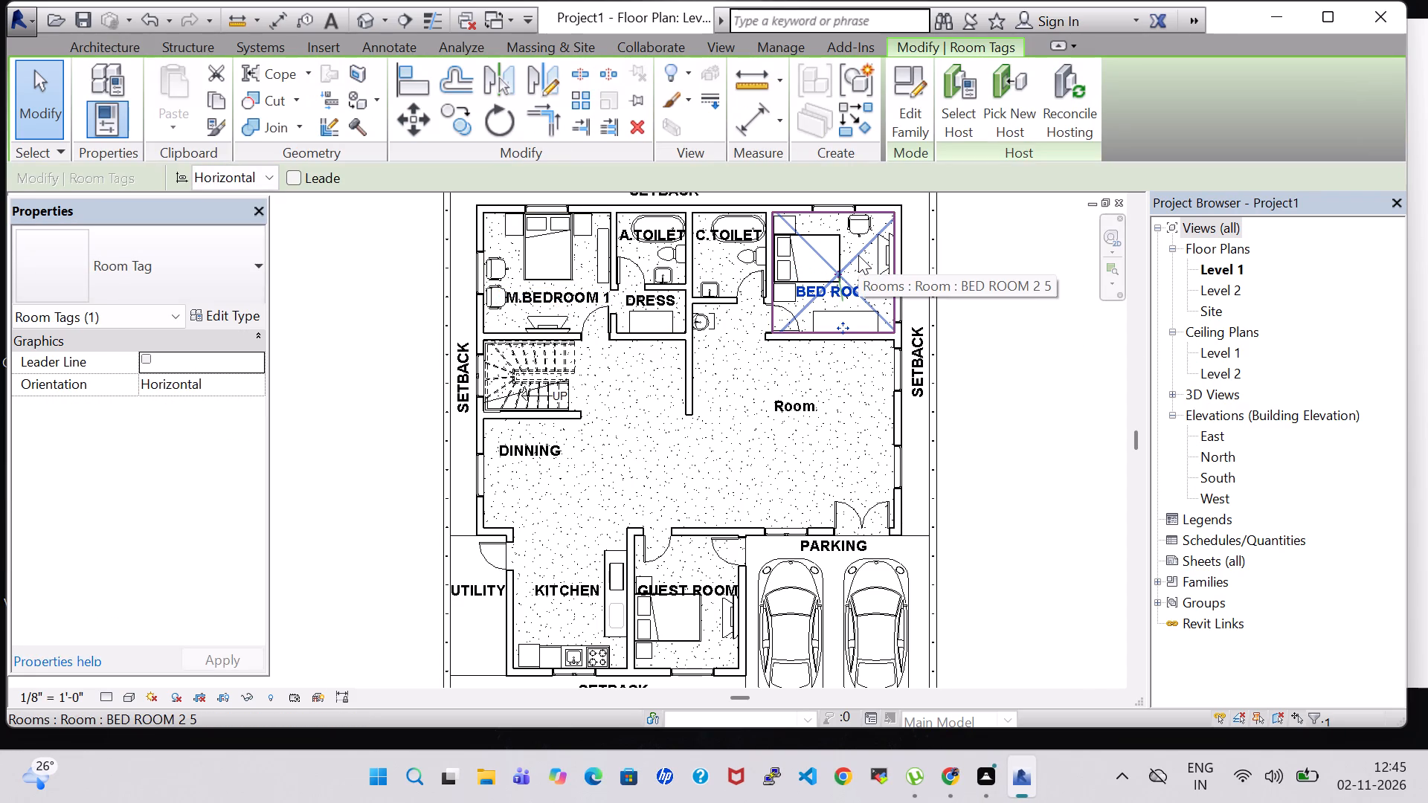
click(1028, 324)
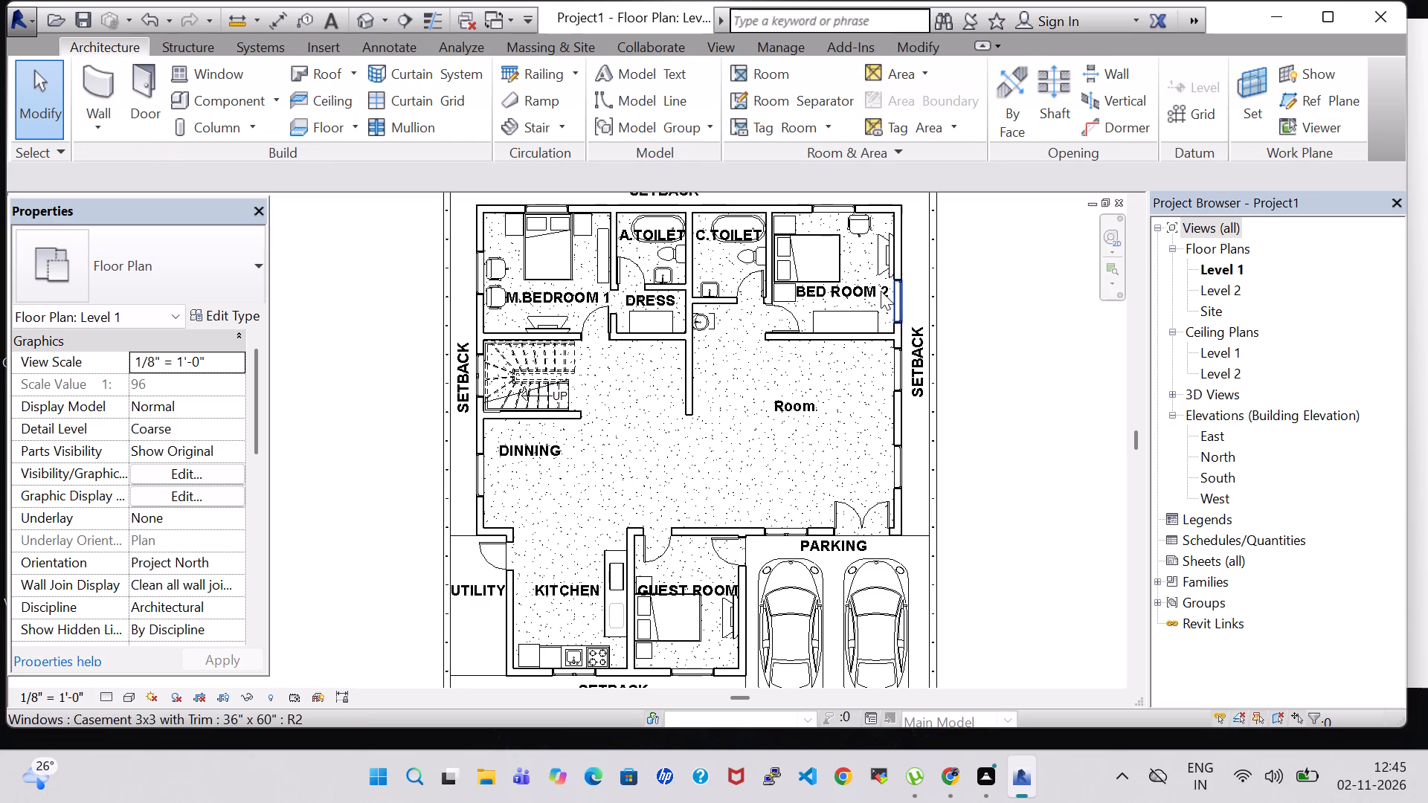
click(859, 291)
key(Down)
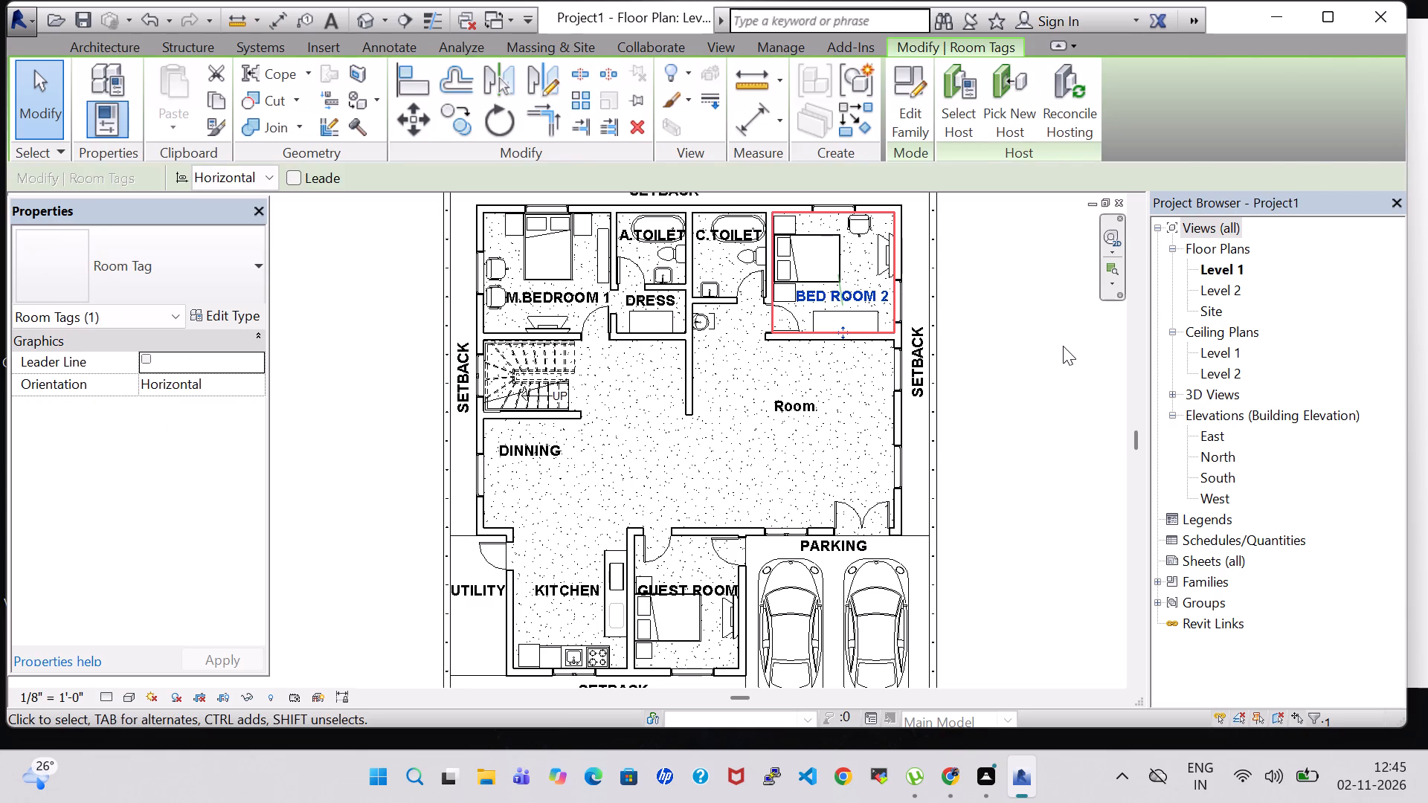
double_click(1063, 346)
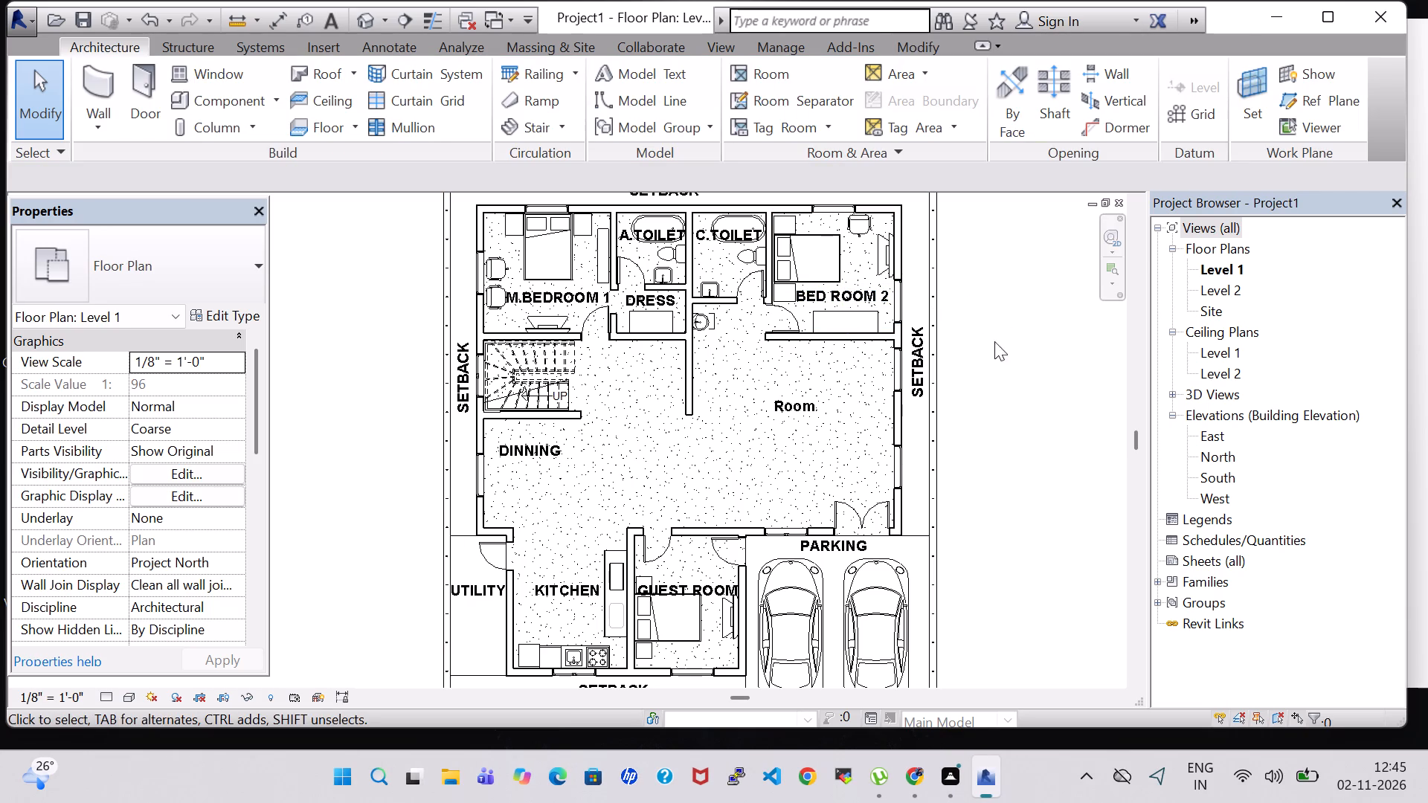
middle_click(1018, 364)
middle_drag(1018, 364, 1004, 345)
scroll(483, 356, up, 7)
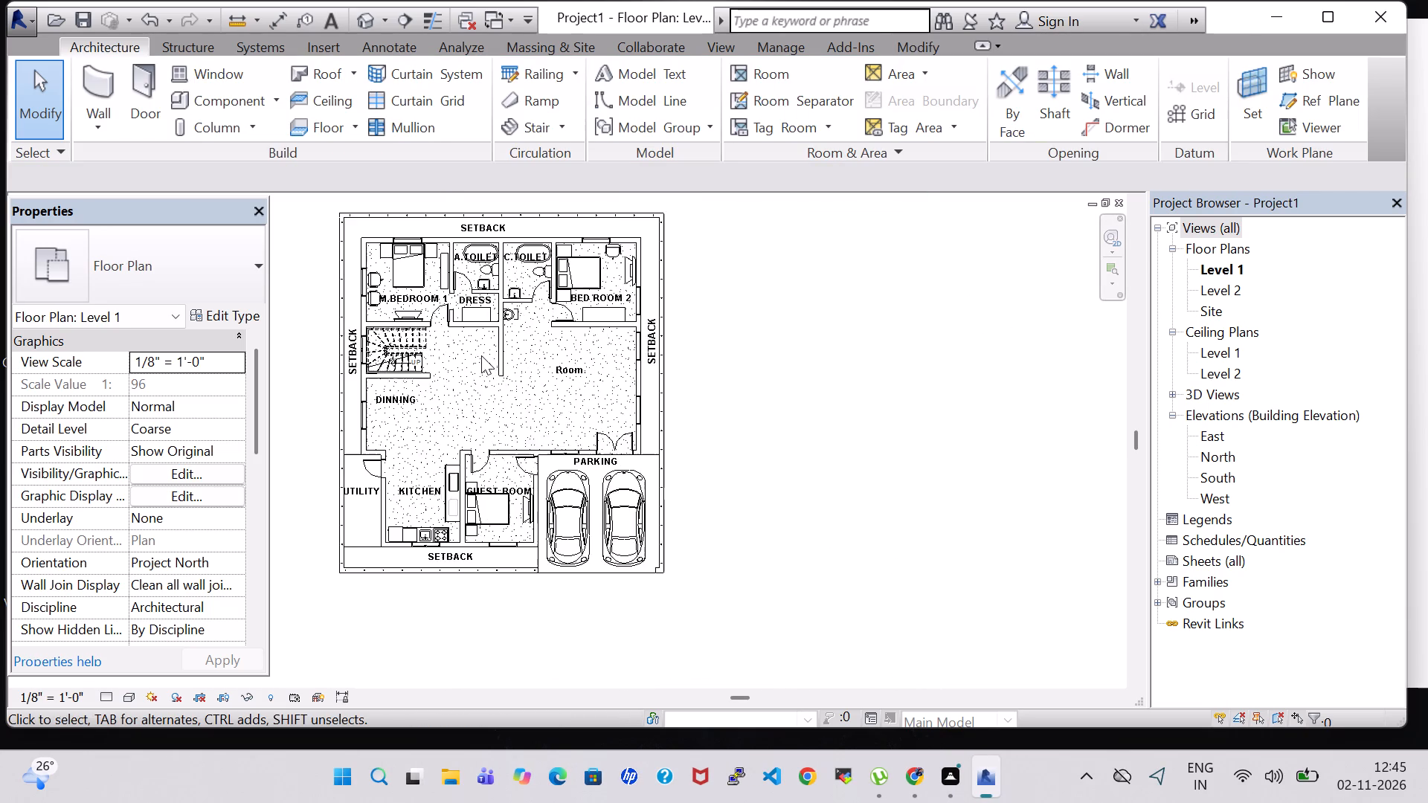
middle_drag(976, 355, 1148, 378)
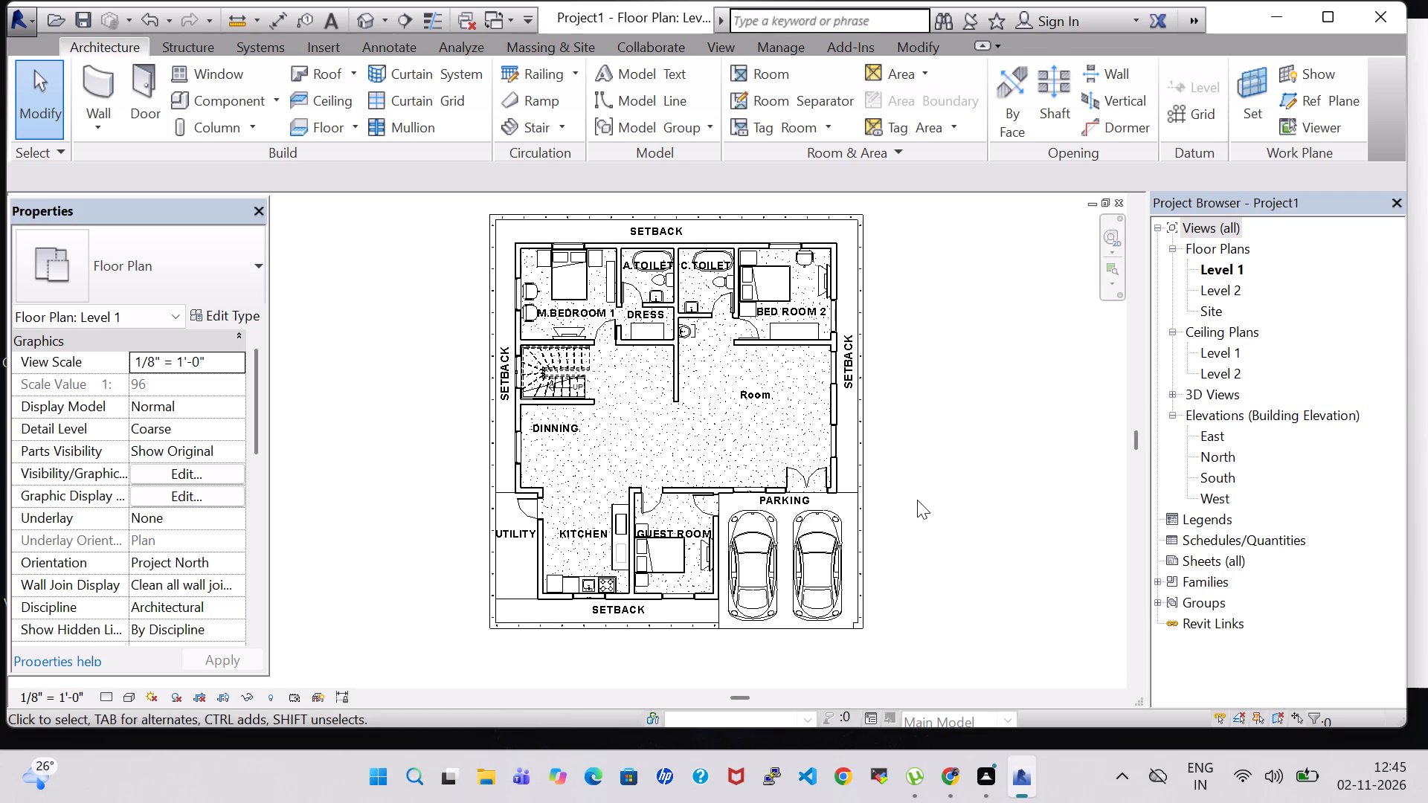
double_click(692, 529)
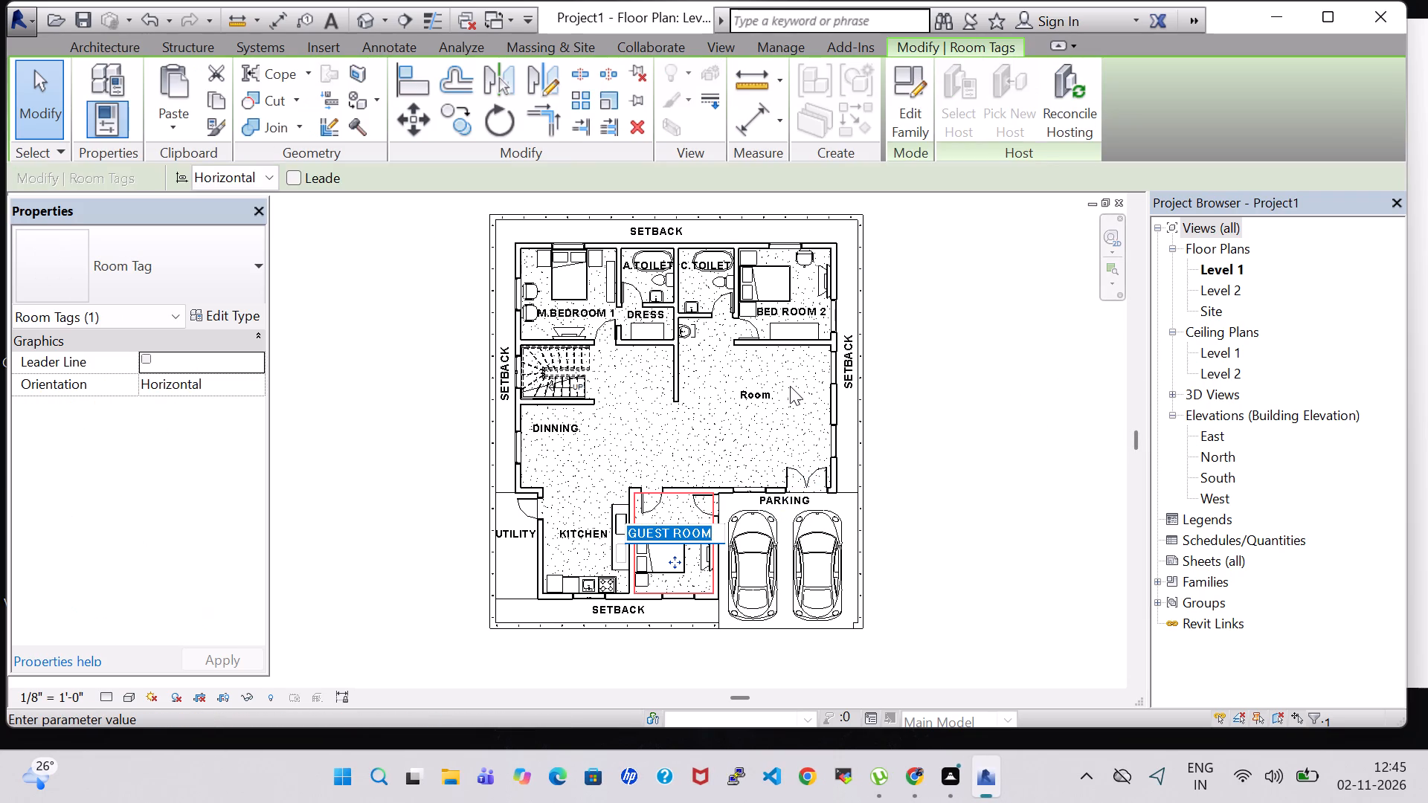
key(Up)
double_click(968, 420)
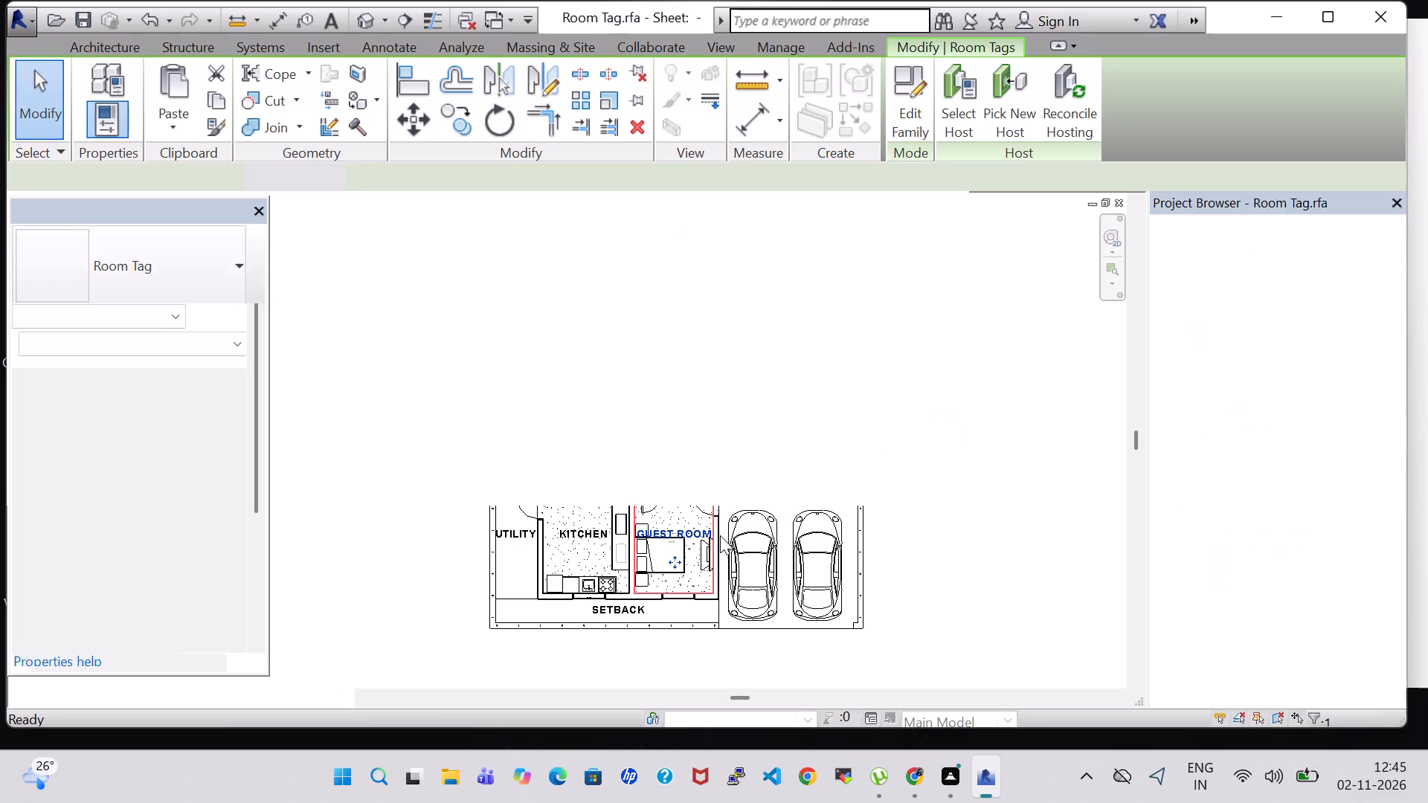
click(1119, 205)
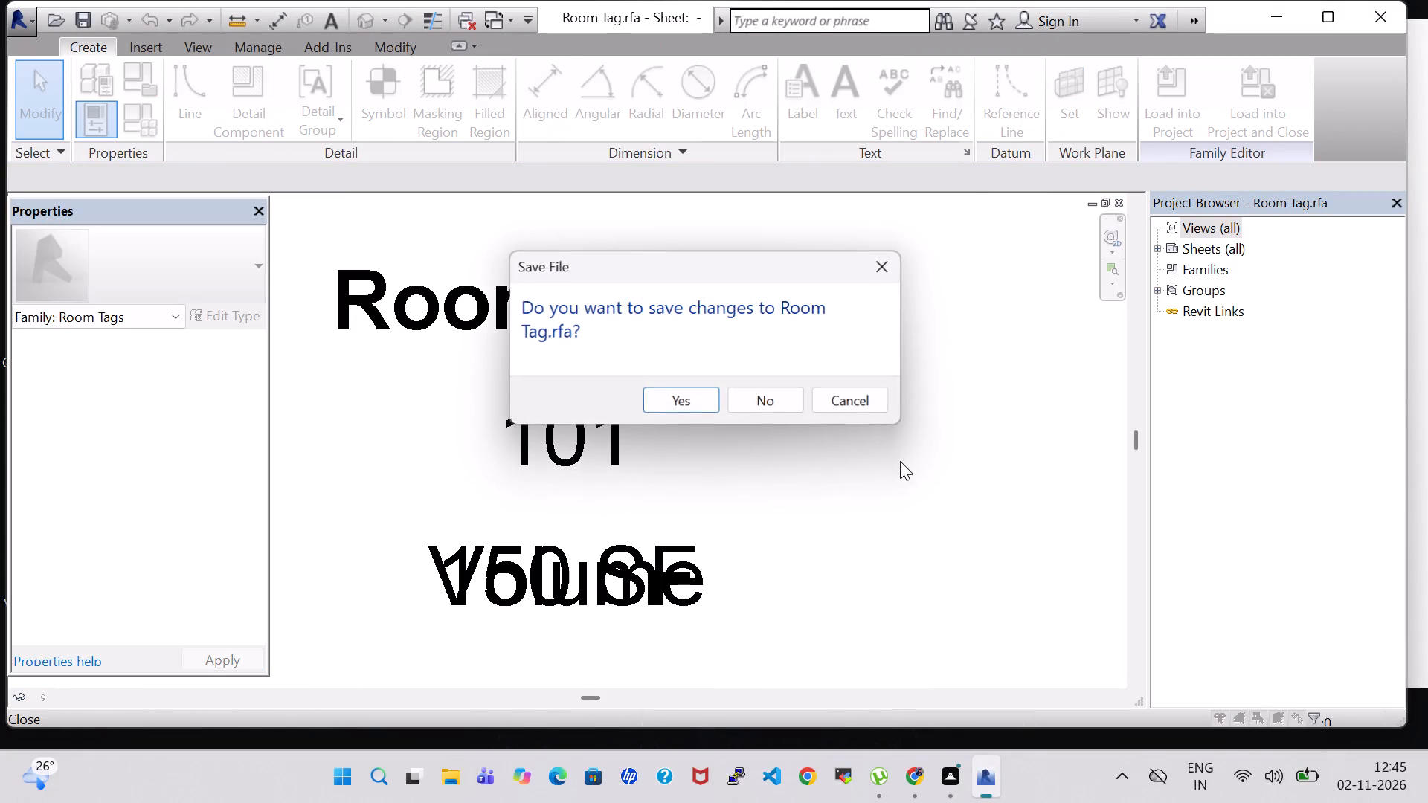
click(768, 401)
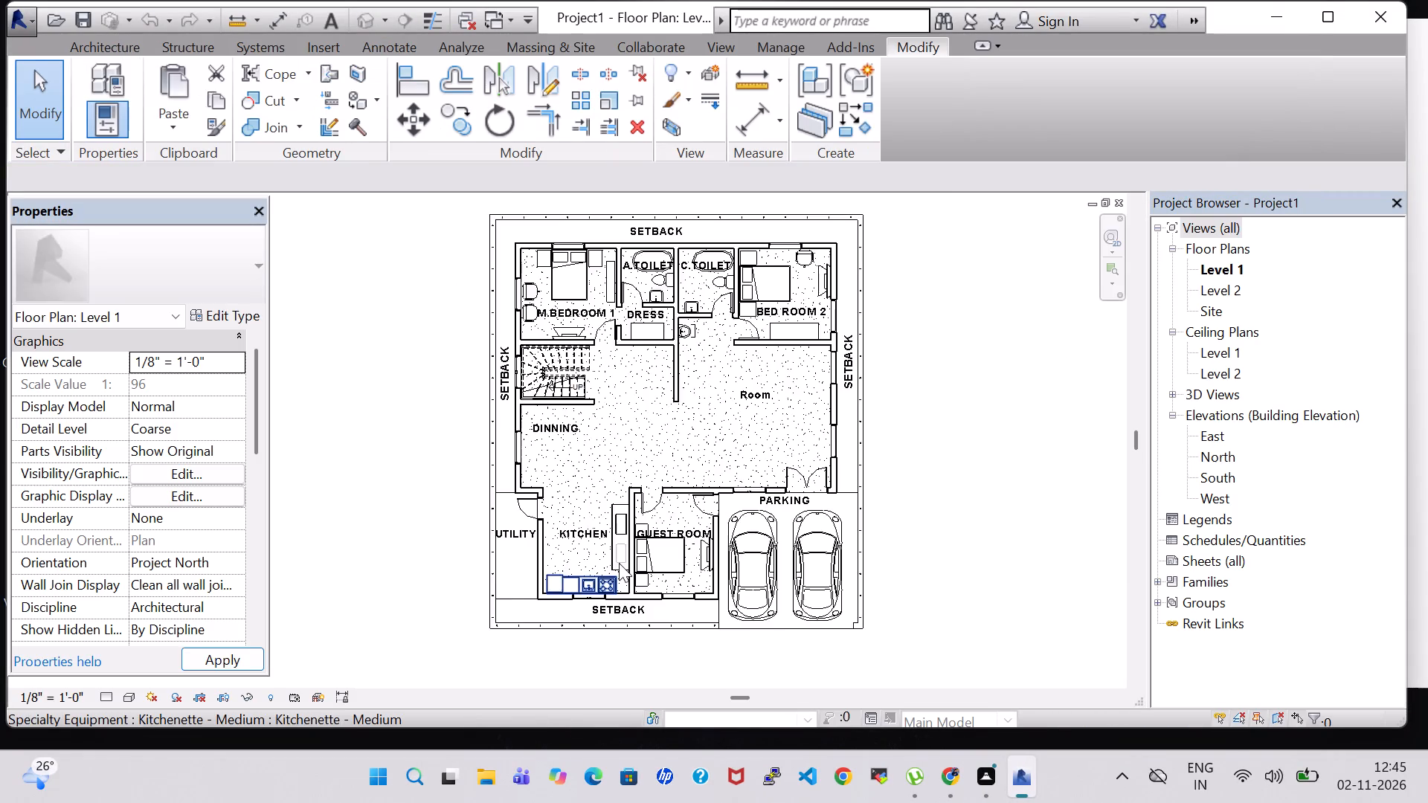
Nudge the GUEST ROOM room tag slightly up toward the clear space above the bed.
scroll(619, 563, up, 4)
click(727, 516)
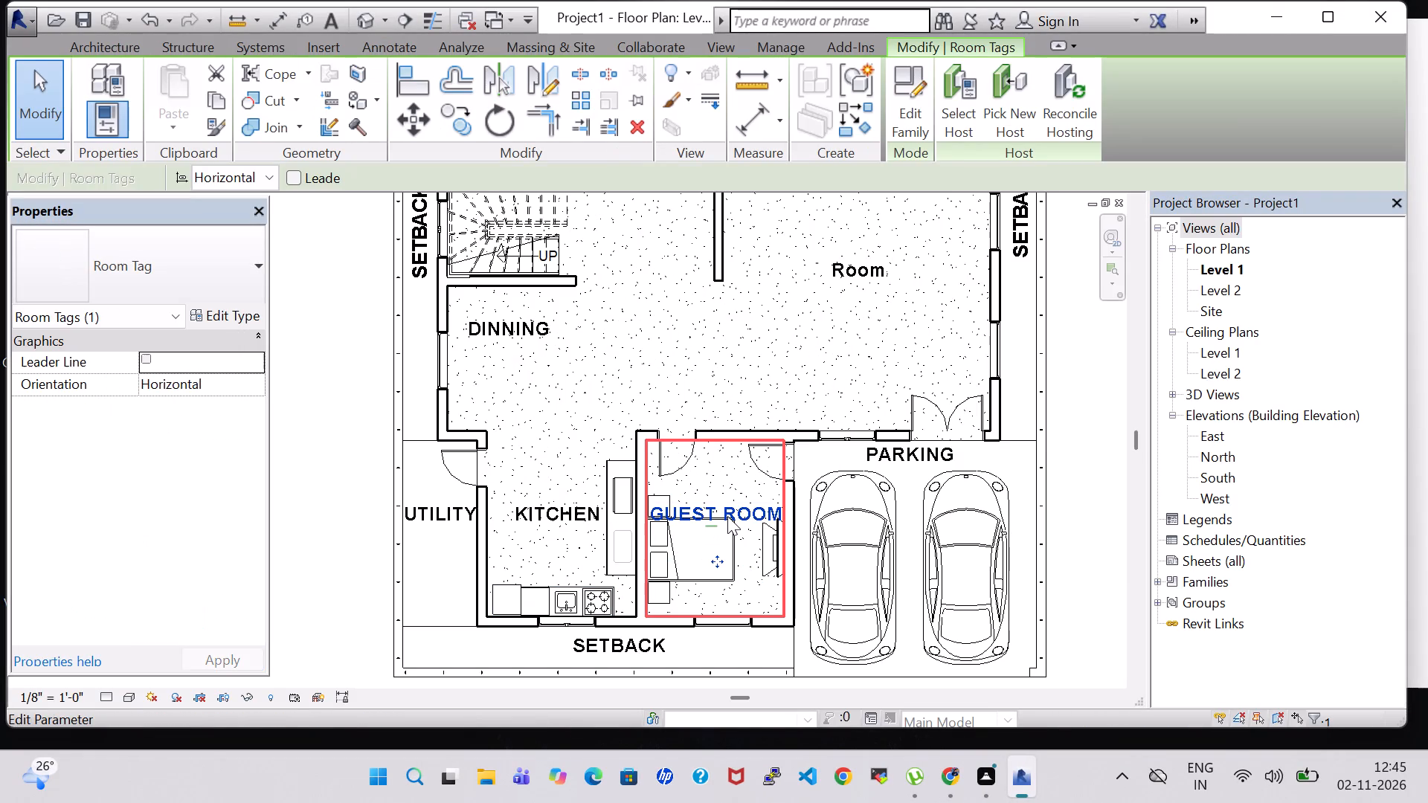
key(Up)
key(Up)
key(Right)
key(Left)
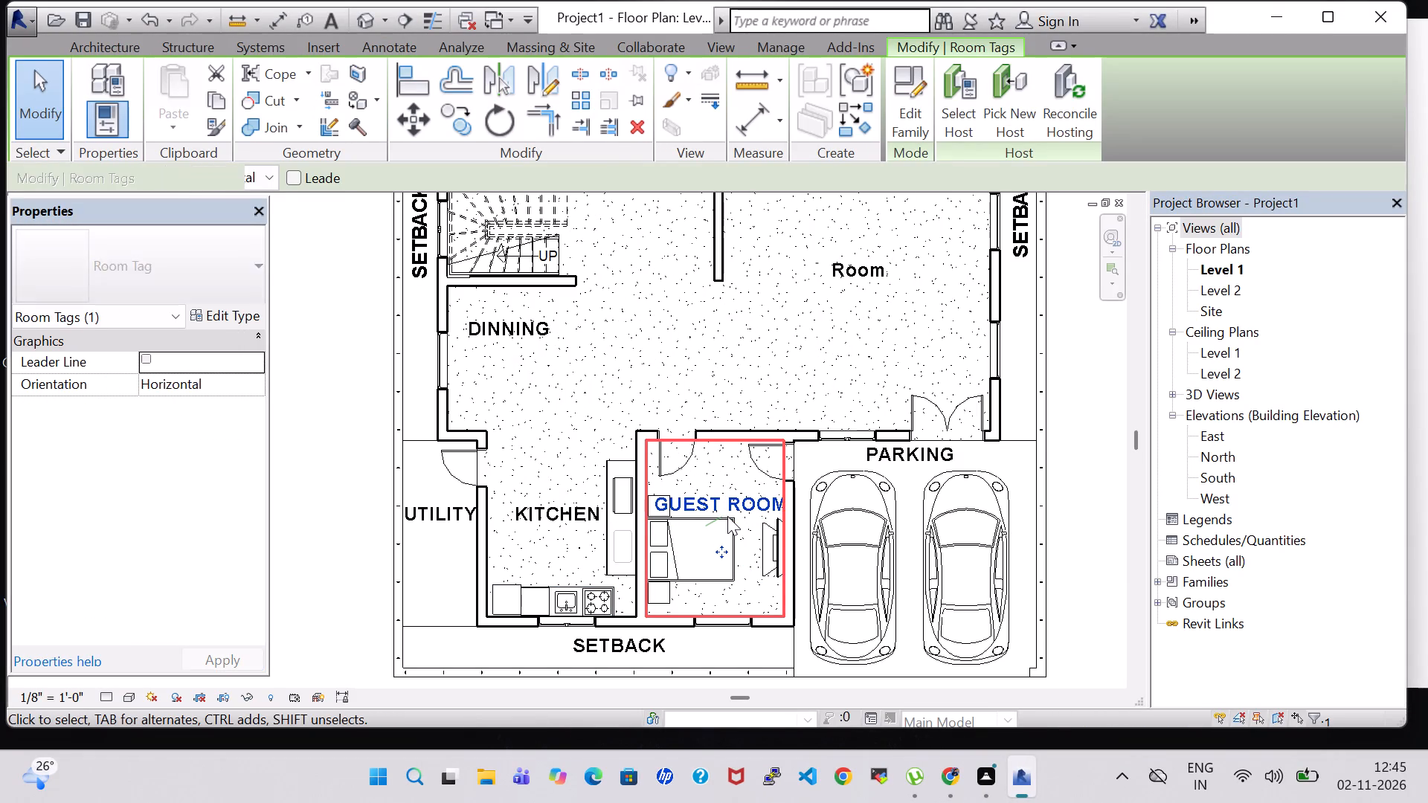
key(Down)
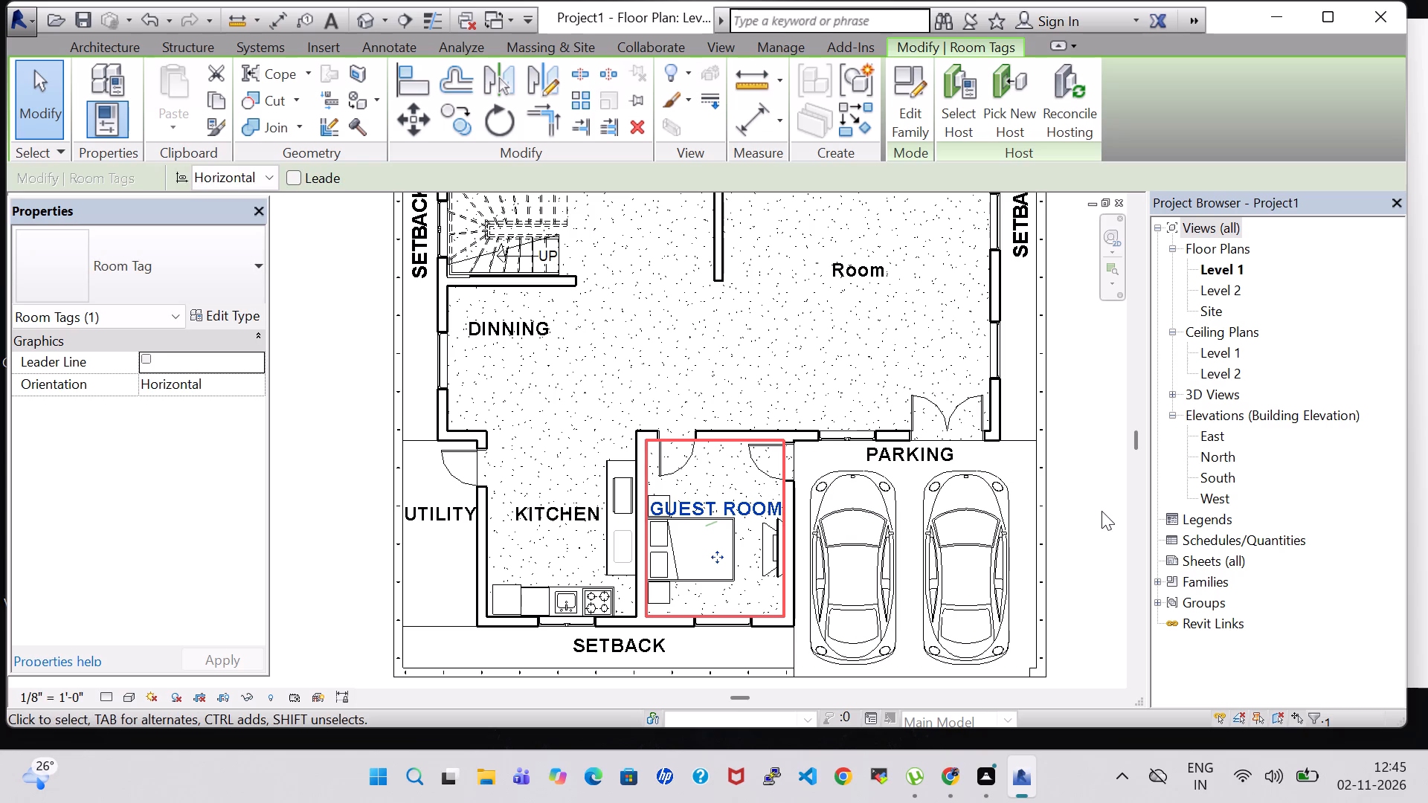
click(1101, 511)
Reload the Dishwasher family from the Specialty Equipment Domestic library, overwriting the existing version and its parameter values.
scroll(1069, 530, down, 3)
middle_drag(1069, 525, 939, 525)
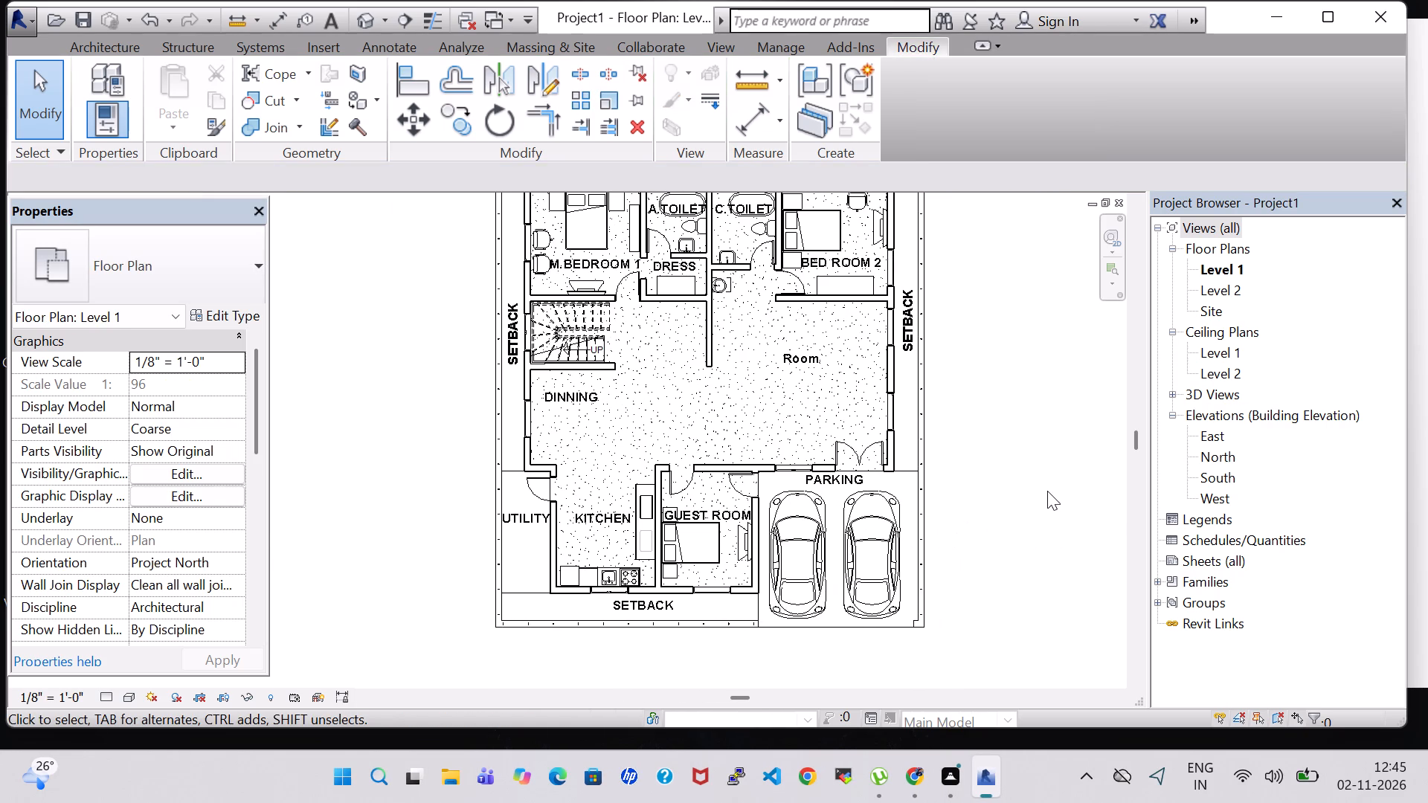
middle_click(1005, 336)
middle_drag(1005, 336, 990, 370)
scroll(496, 393, up, 4)
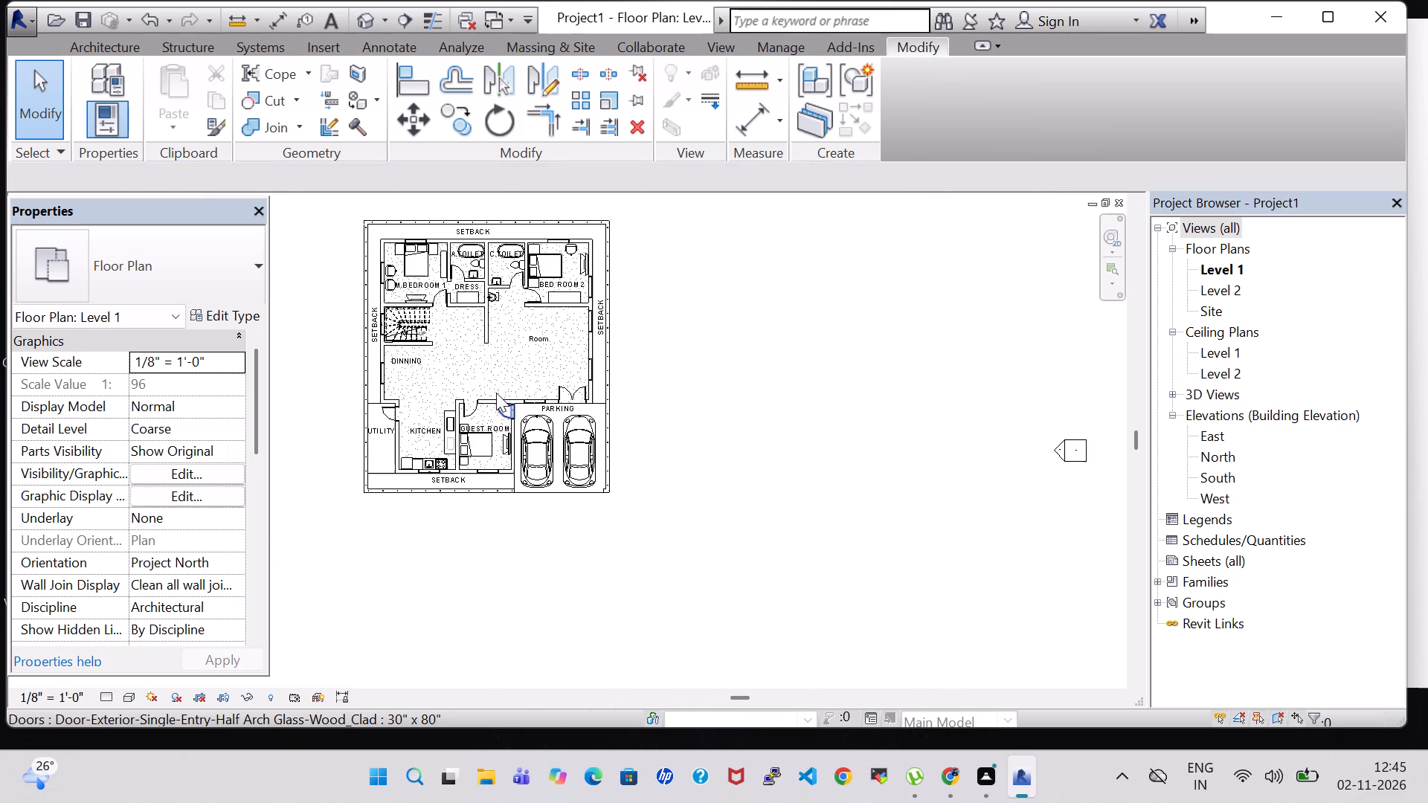
scroll(496, 393, up, 6)
middle_drag(786, 400, 997, 408)
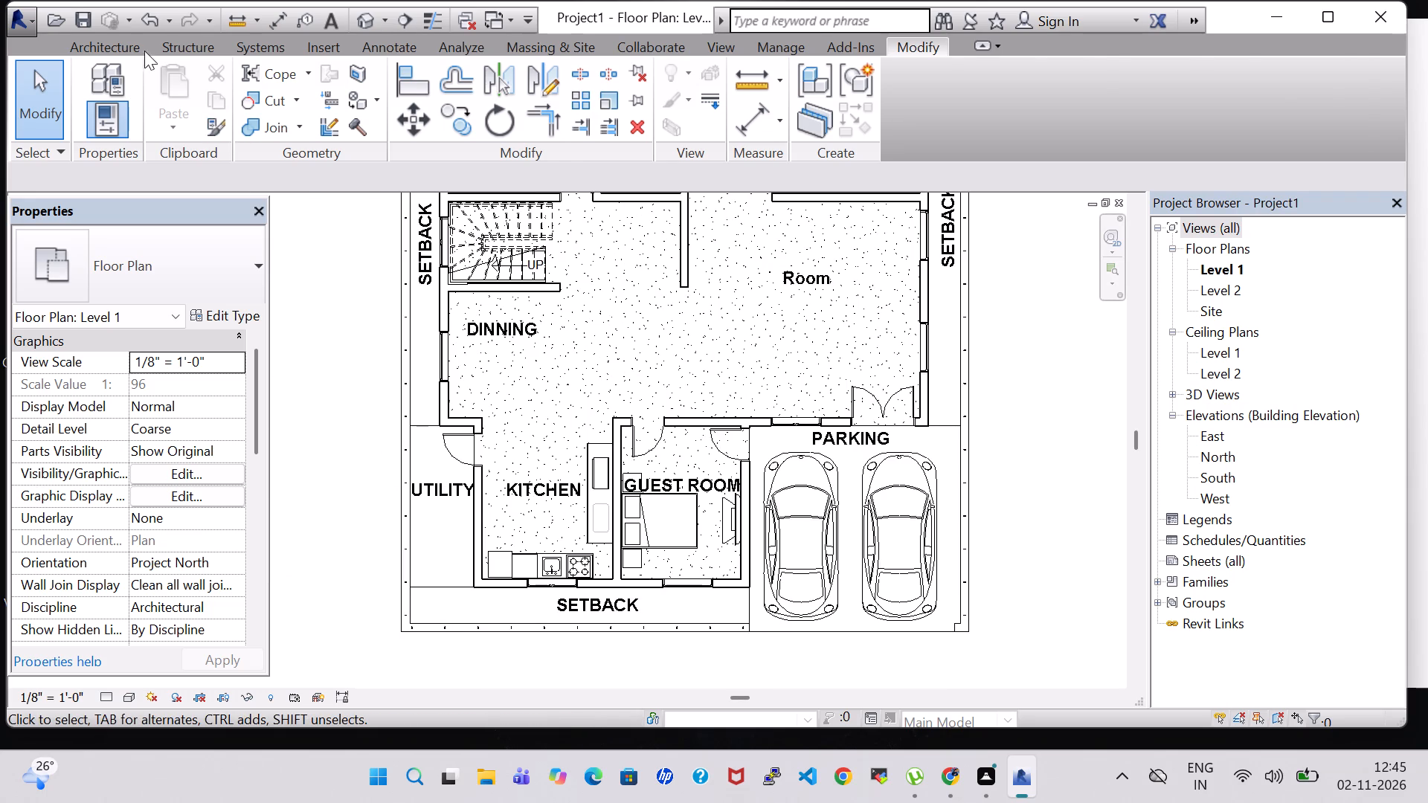
click(115, 38)
click(209, 92)
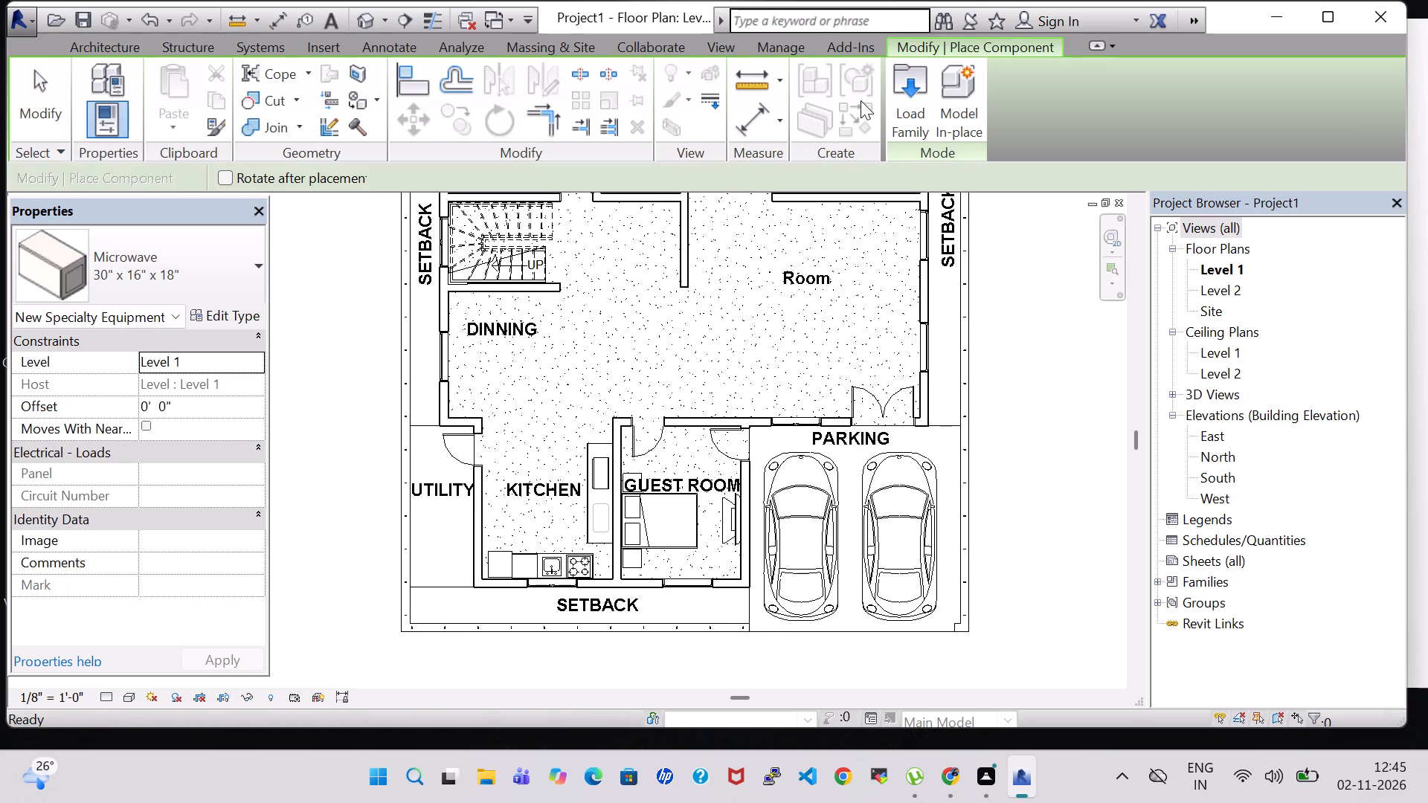
click(904, 100)
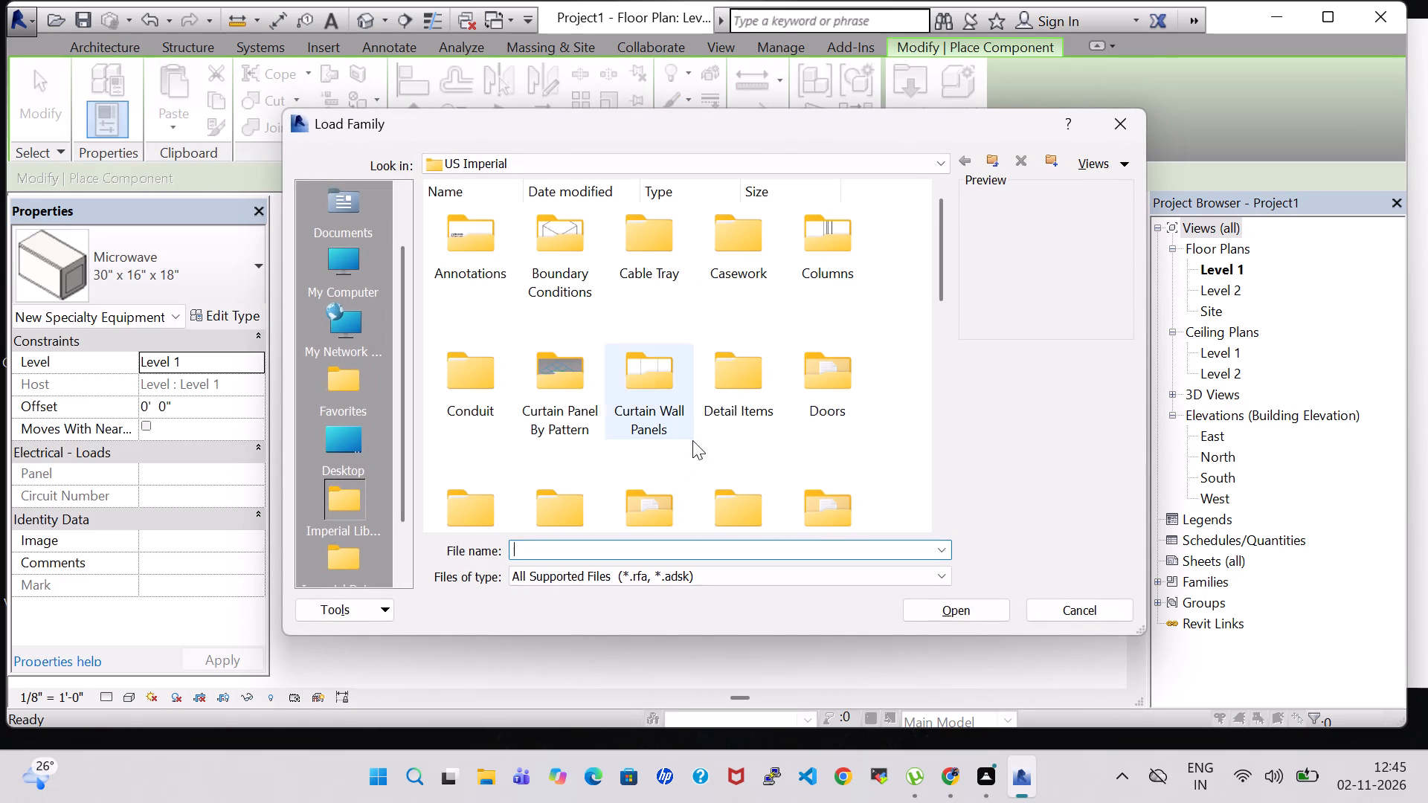
scroll(852, 331, down, 3)
triple_click(582, 303)
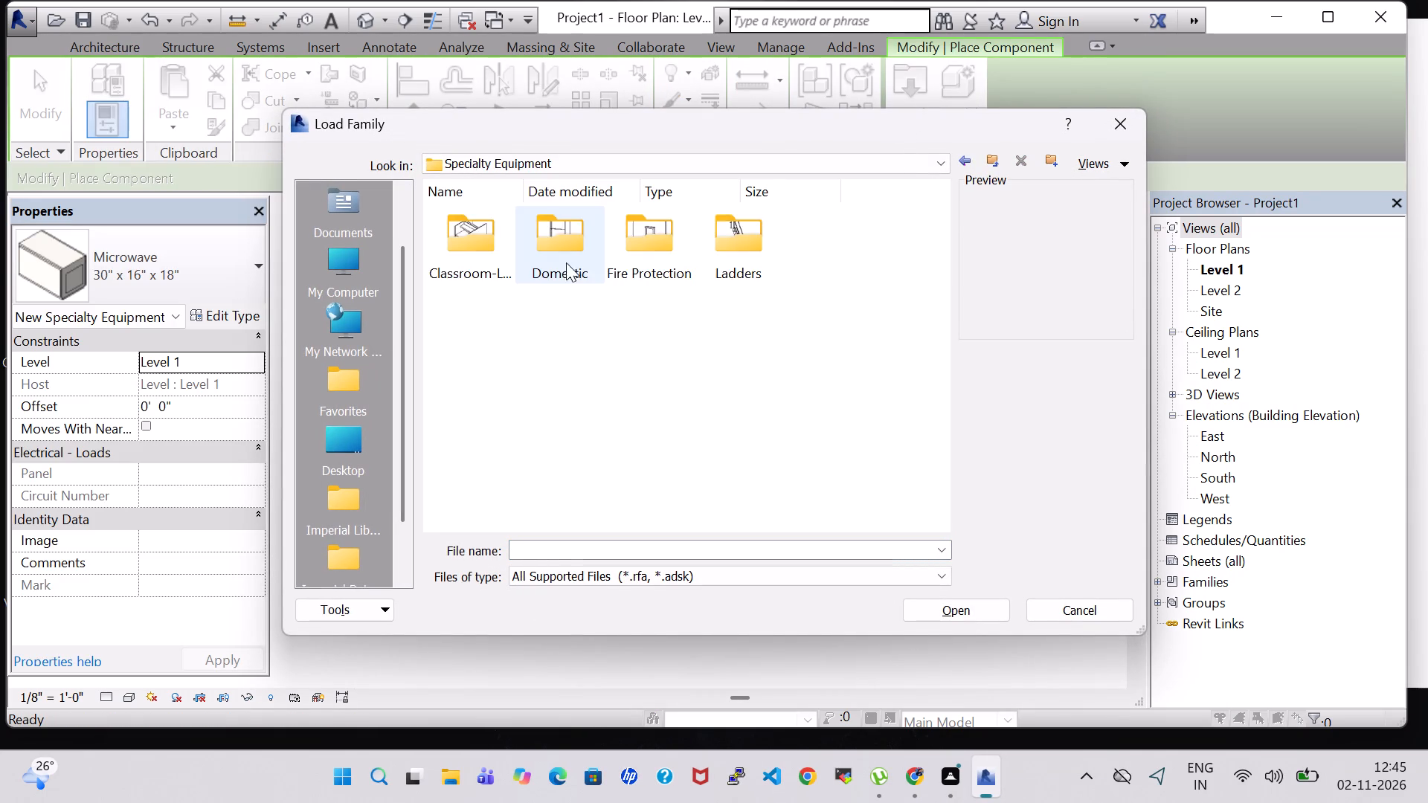
triple_click(566, 254)
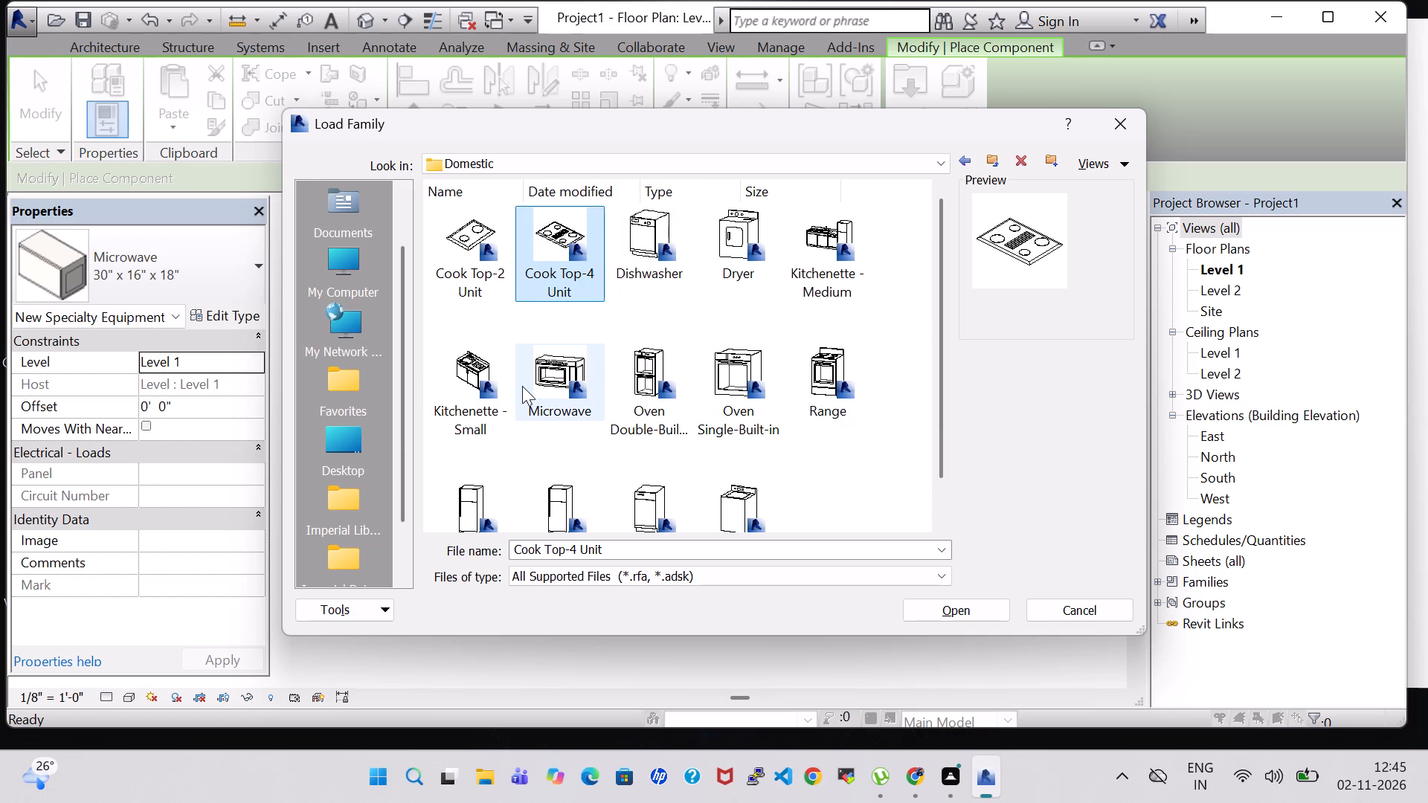
click(625, 254)
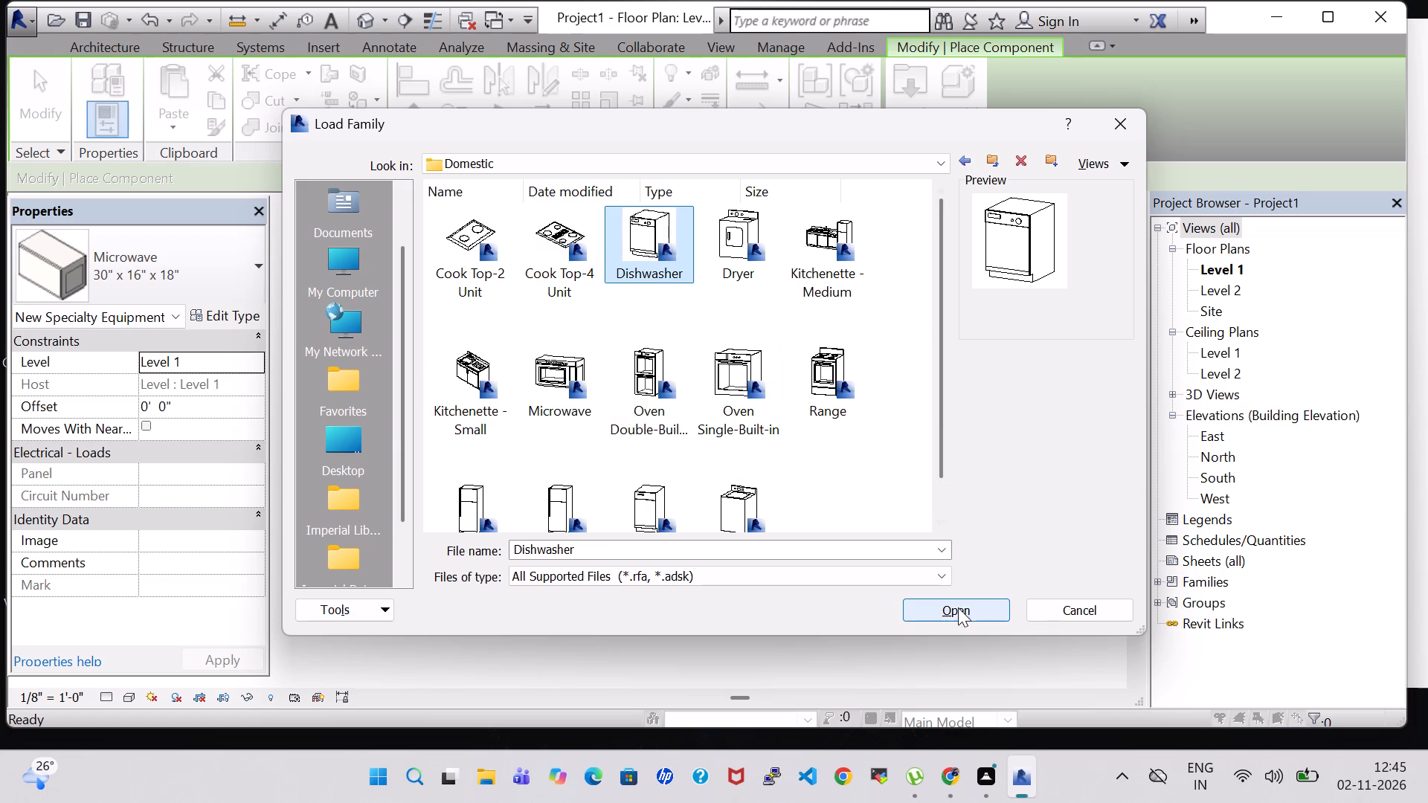
click(956, 603)
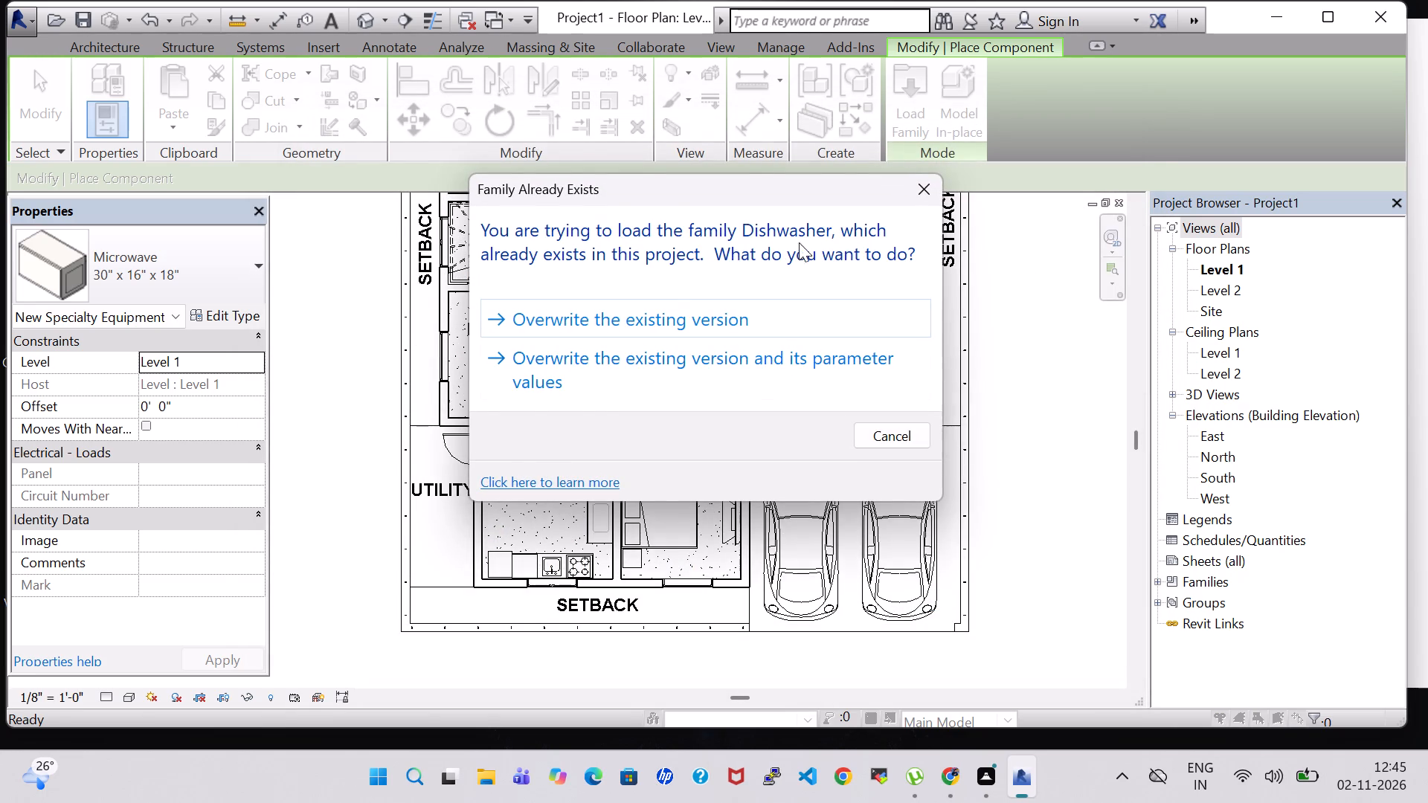
click(735, 381)
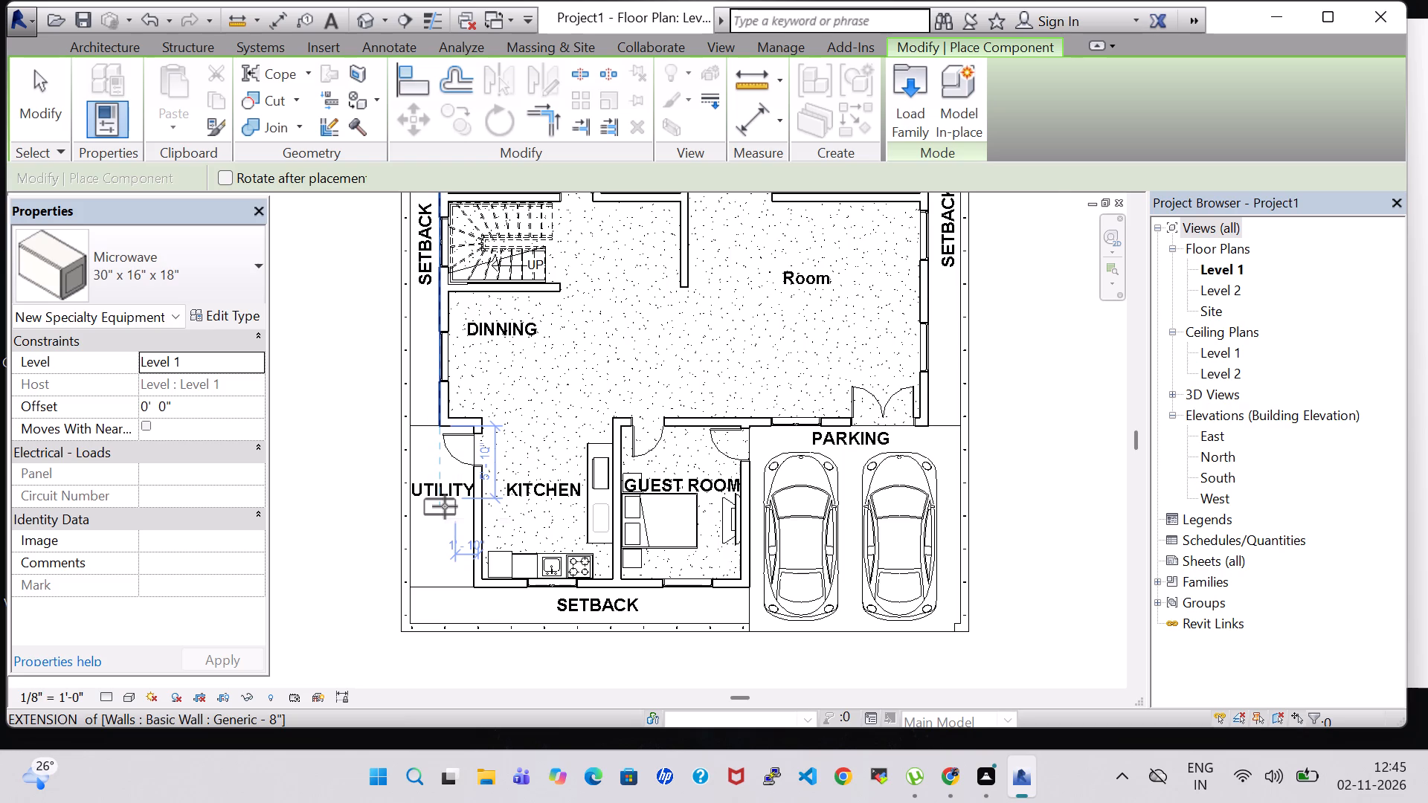
scroll(445, 506, up, 3)
key(Escape)
key(Escape)
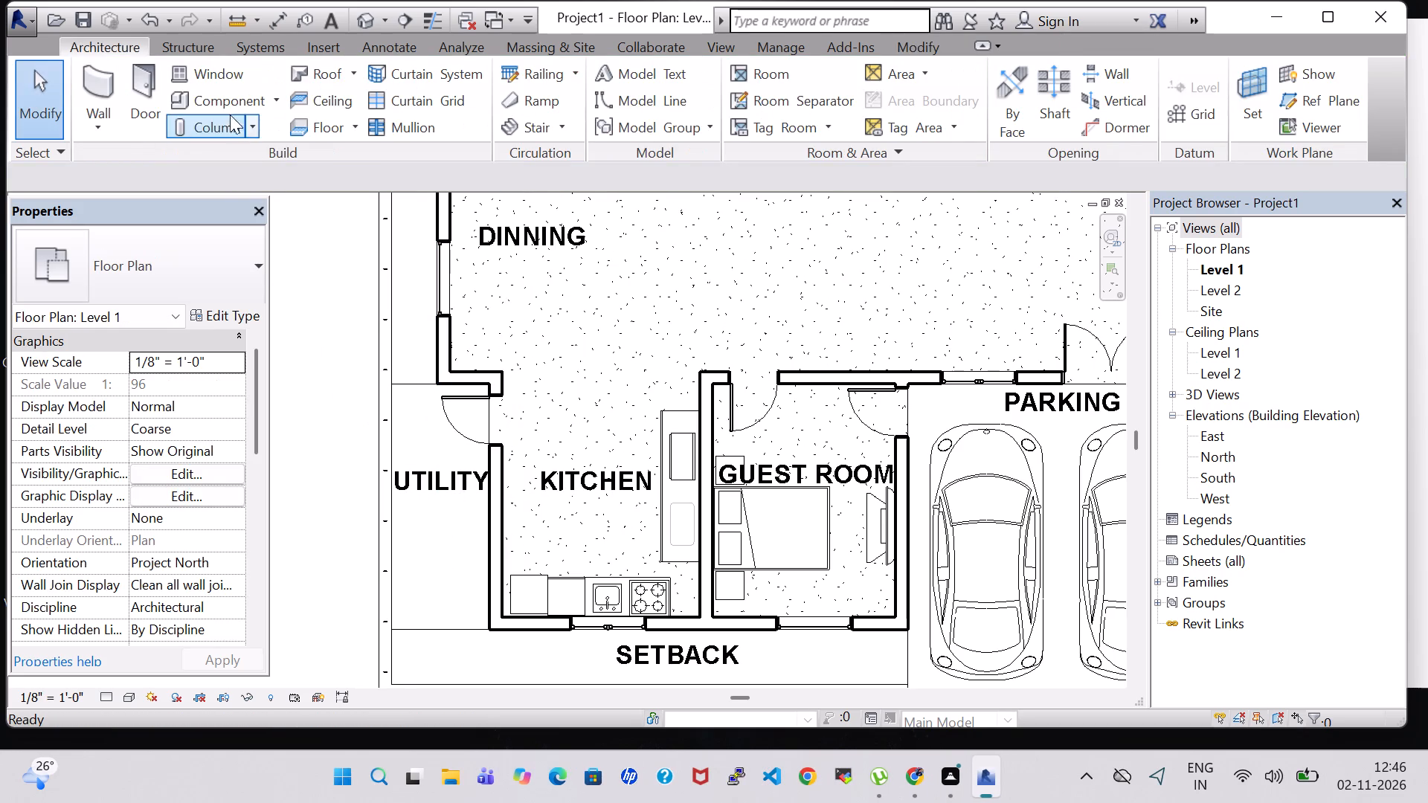
Place a Dishwasher 24" x 24" x 34" in the utility area, rotated against the kitchen wall at the setback end.
click(228, 97)
click(222, 243)
scroll(160, 526, up, 1)
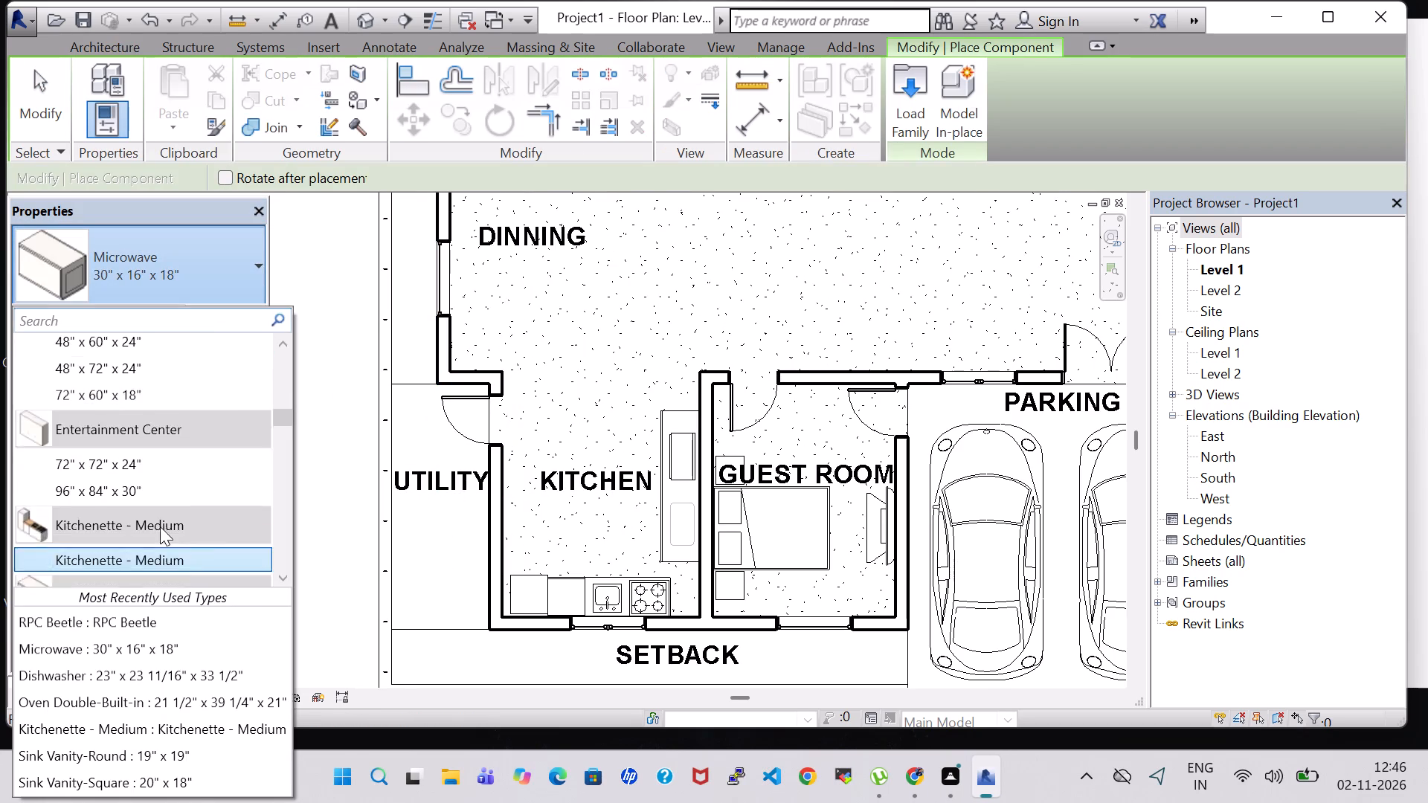
scroll(160, 526, up, 3)
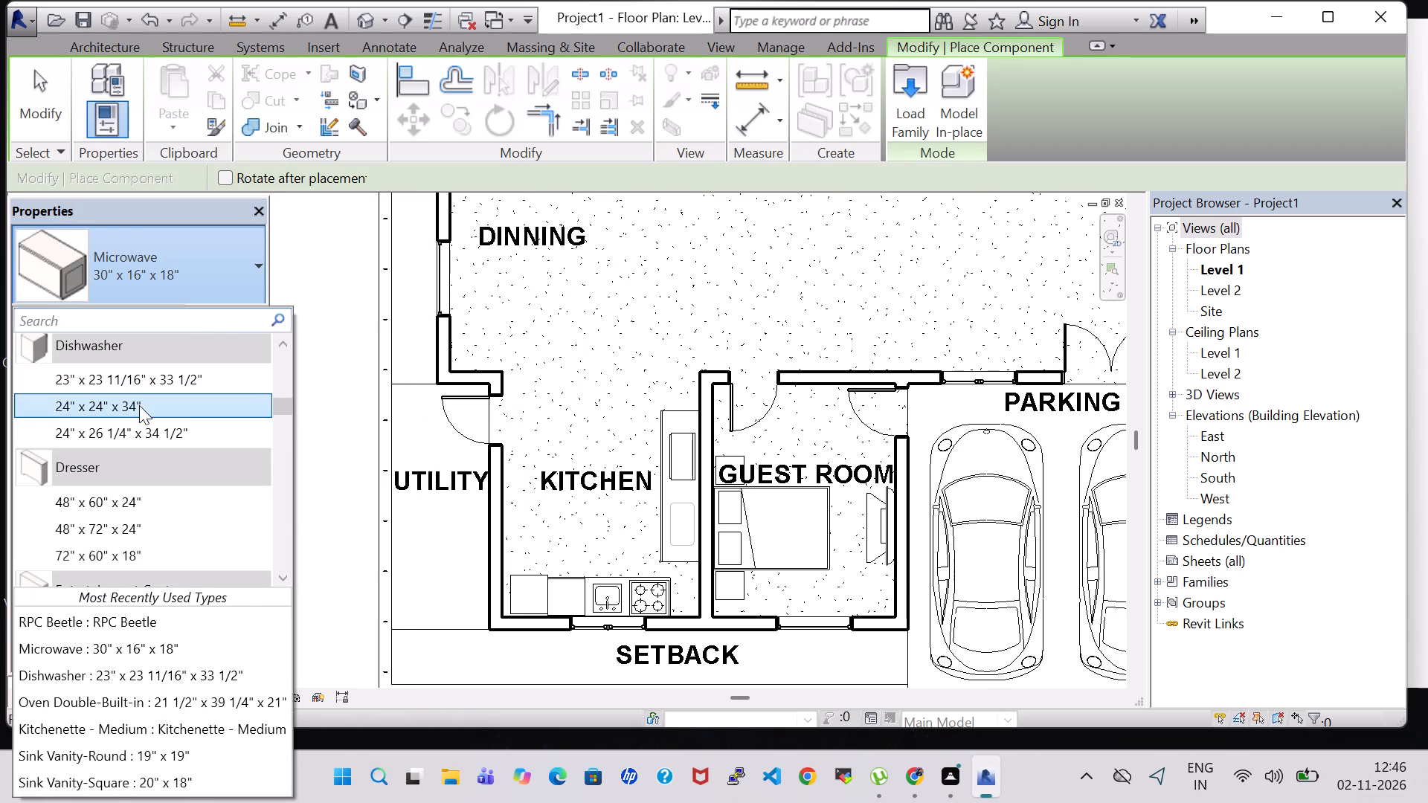
click(139, 405)
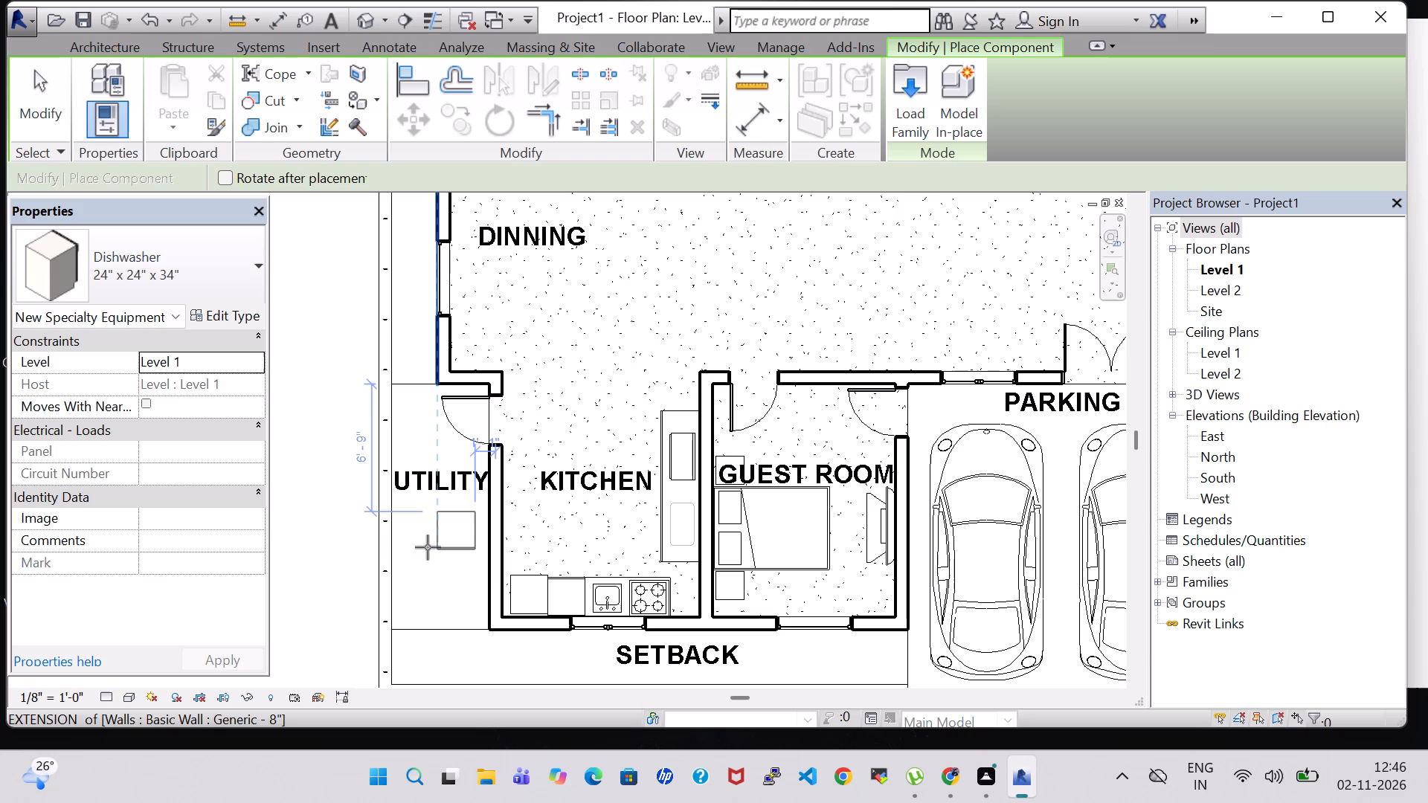
key(space)
key(space)
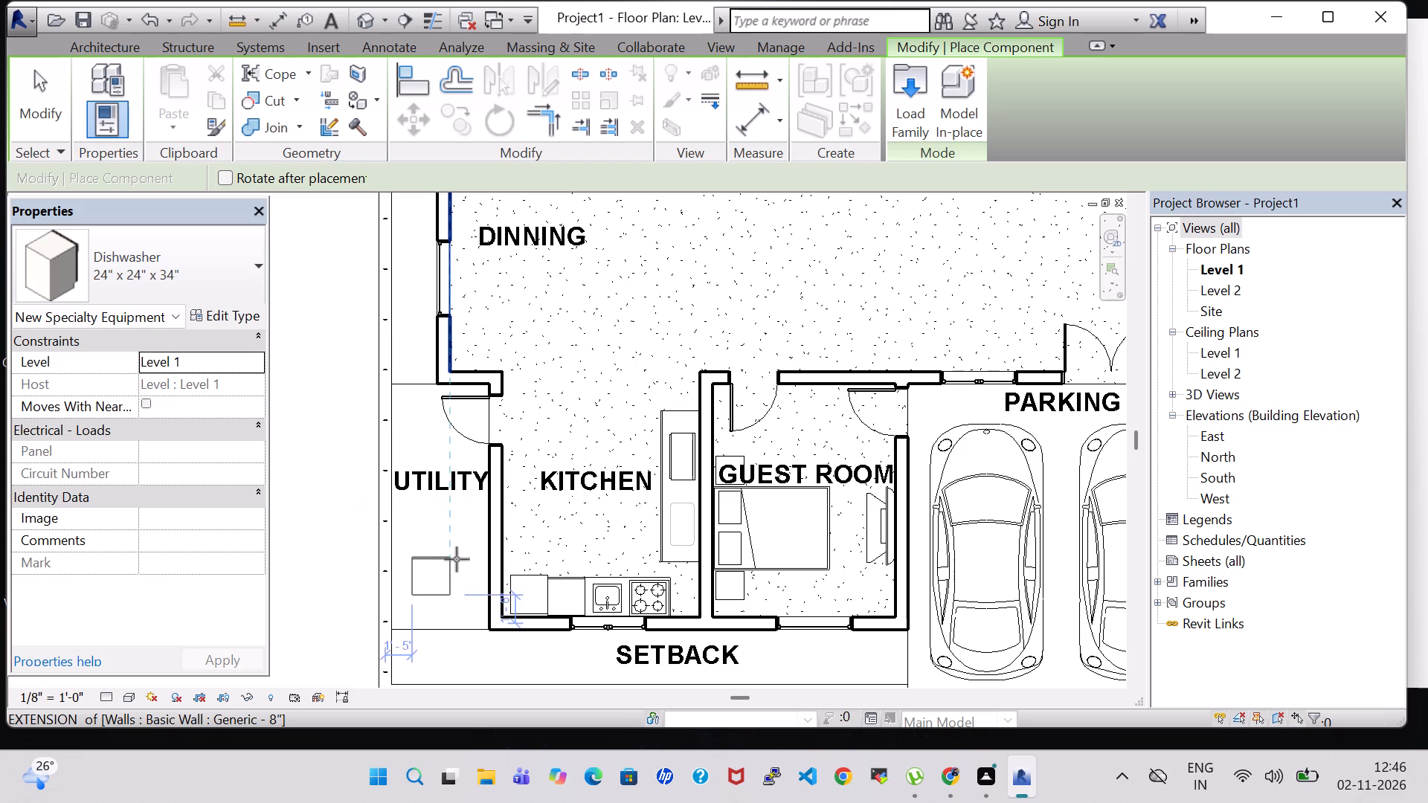
key(space)
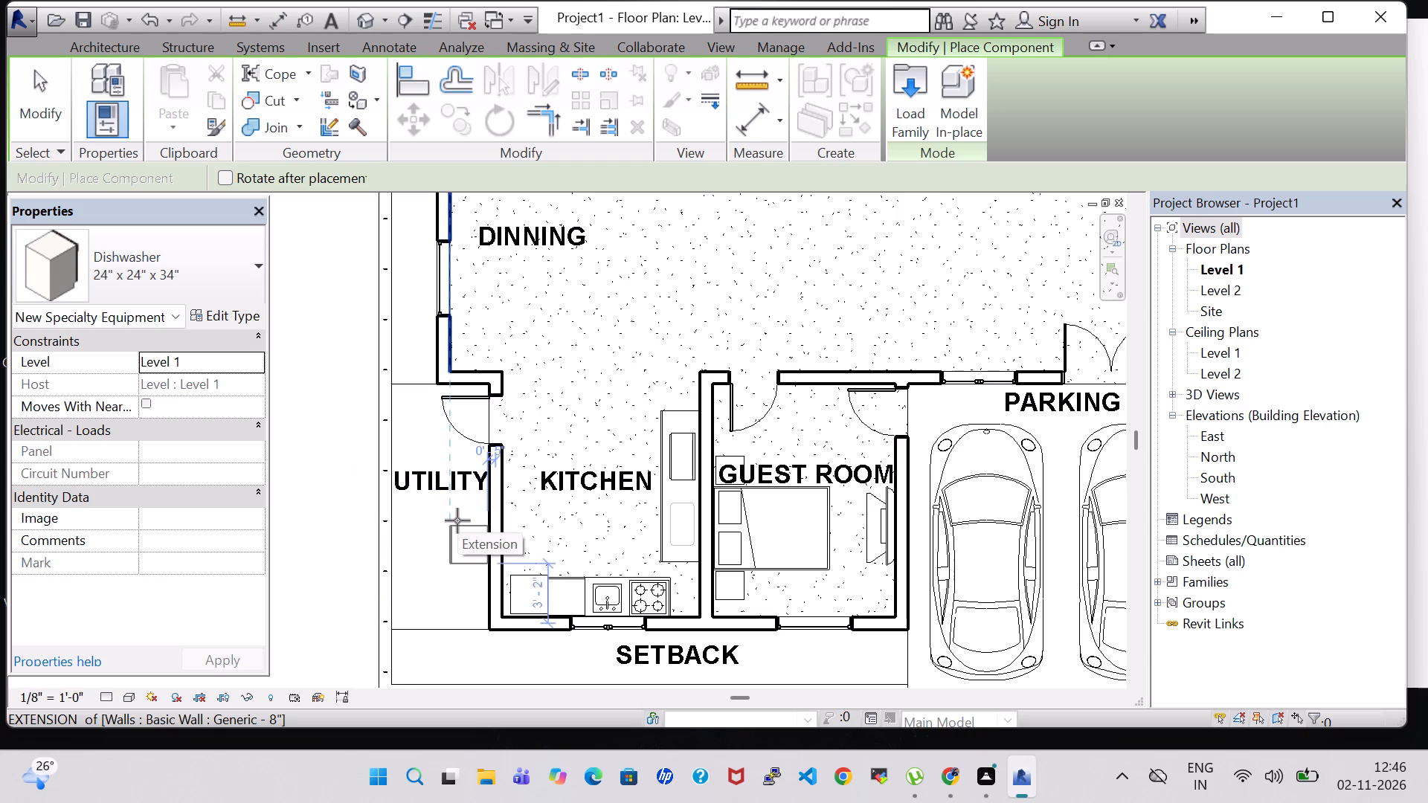
click(457, 576)
key(Escape)
key(Escape)
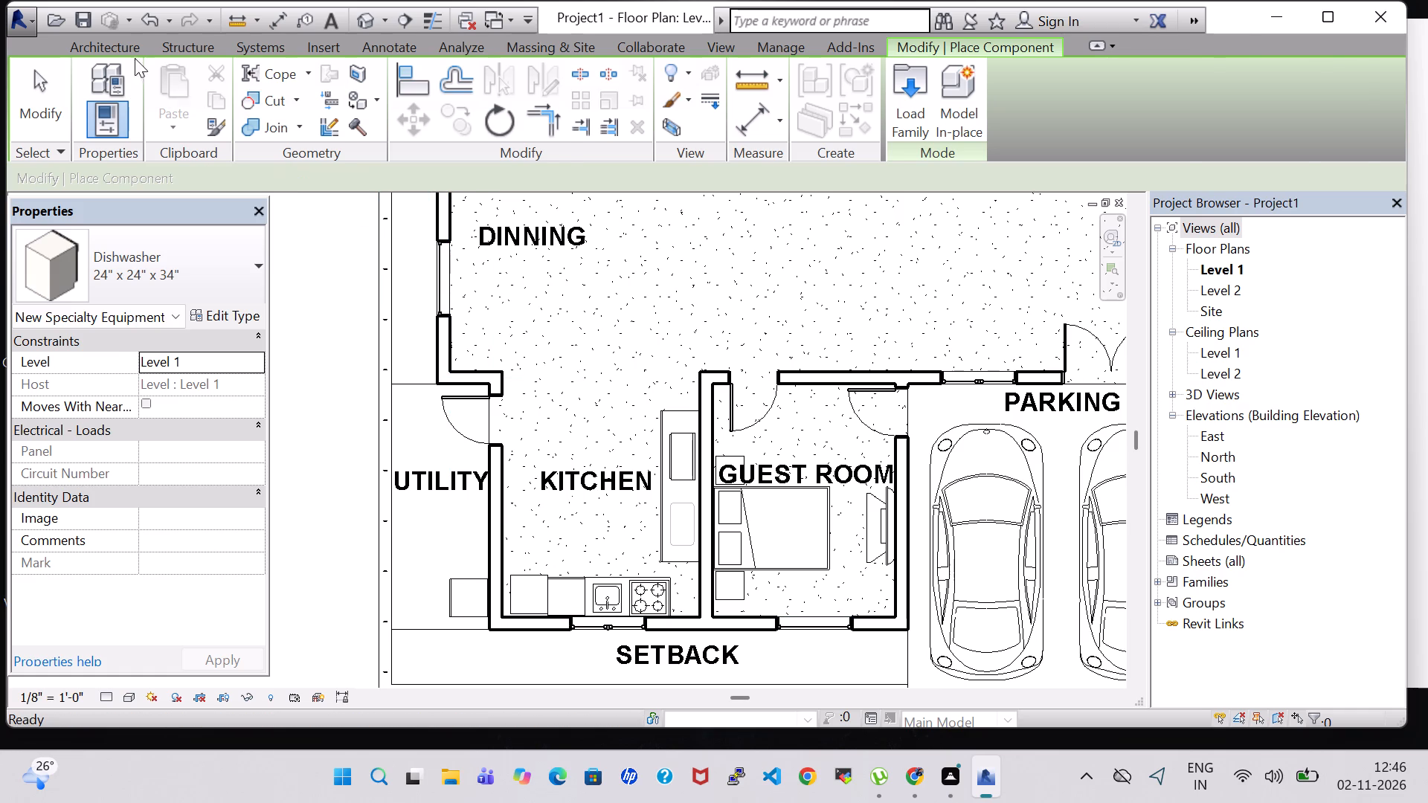
Place a Sink Vanity-Square 20" x 18" in the utility area, rotated with its faucet side against the kitchen wall below the door.
click(194, 91)
click(214, 252)
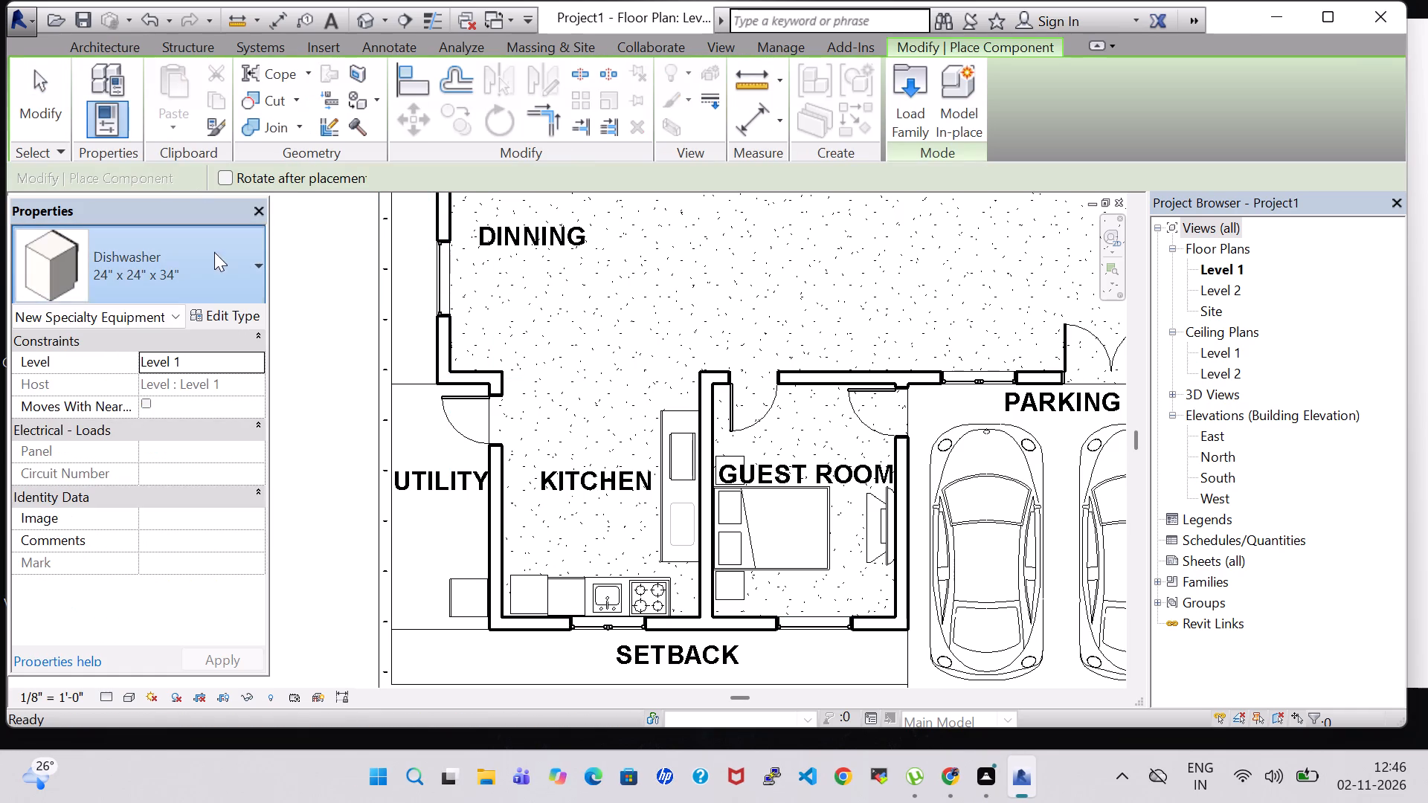
scroll(174, 419, up, 3)
scroll(174, 419, down, 8)
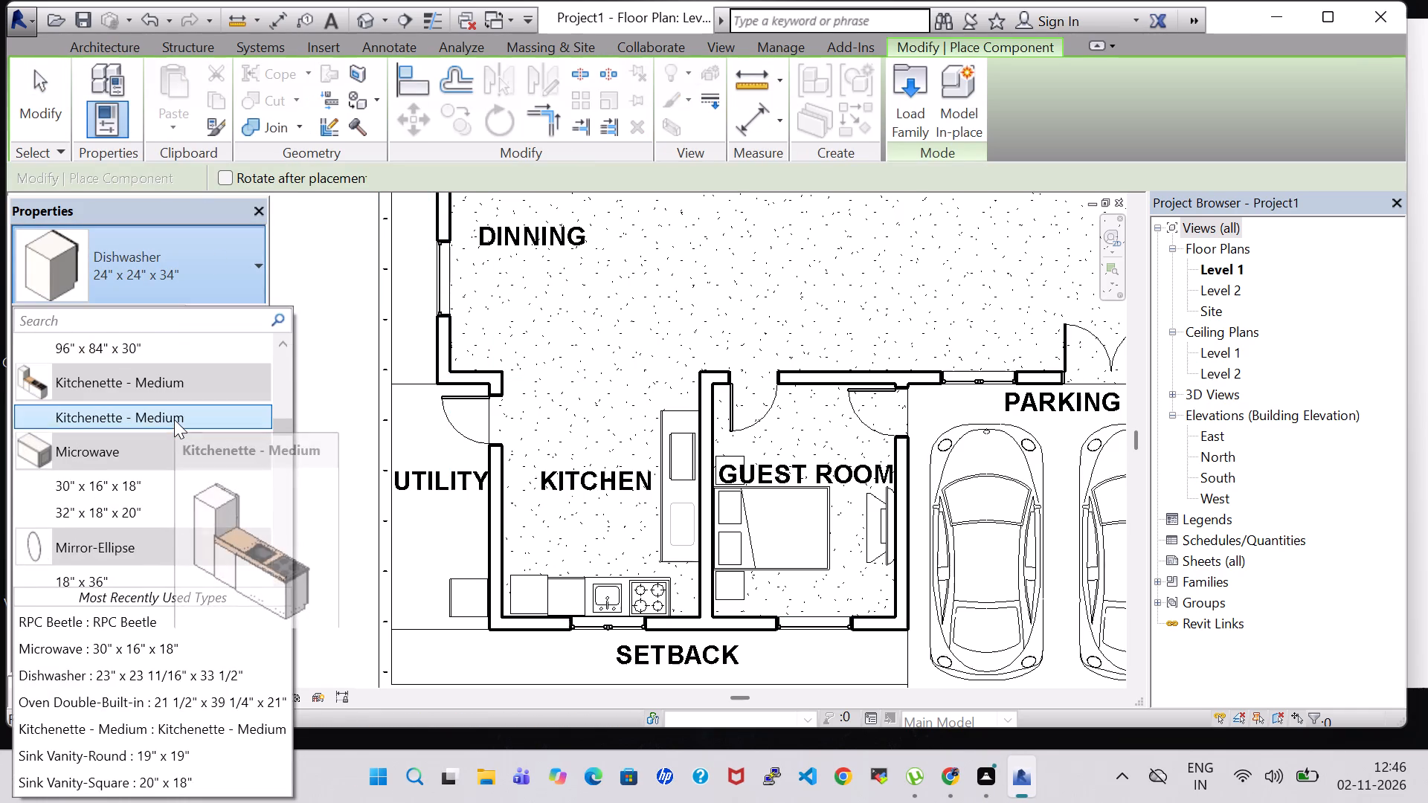
scroll(174, 419, down, 9)
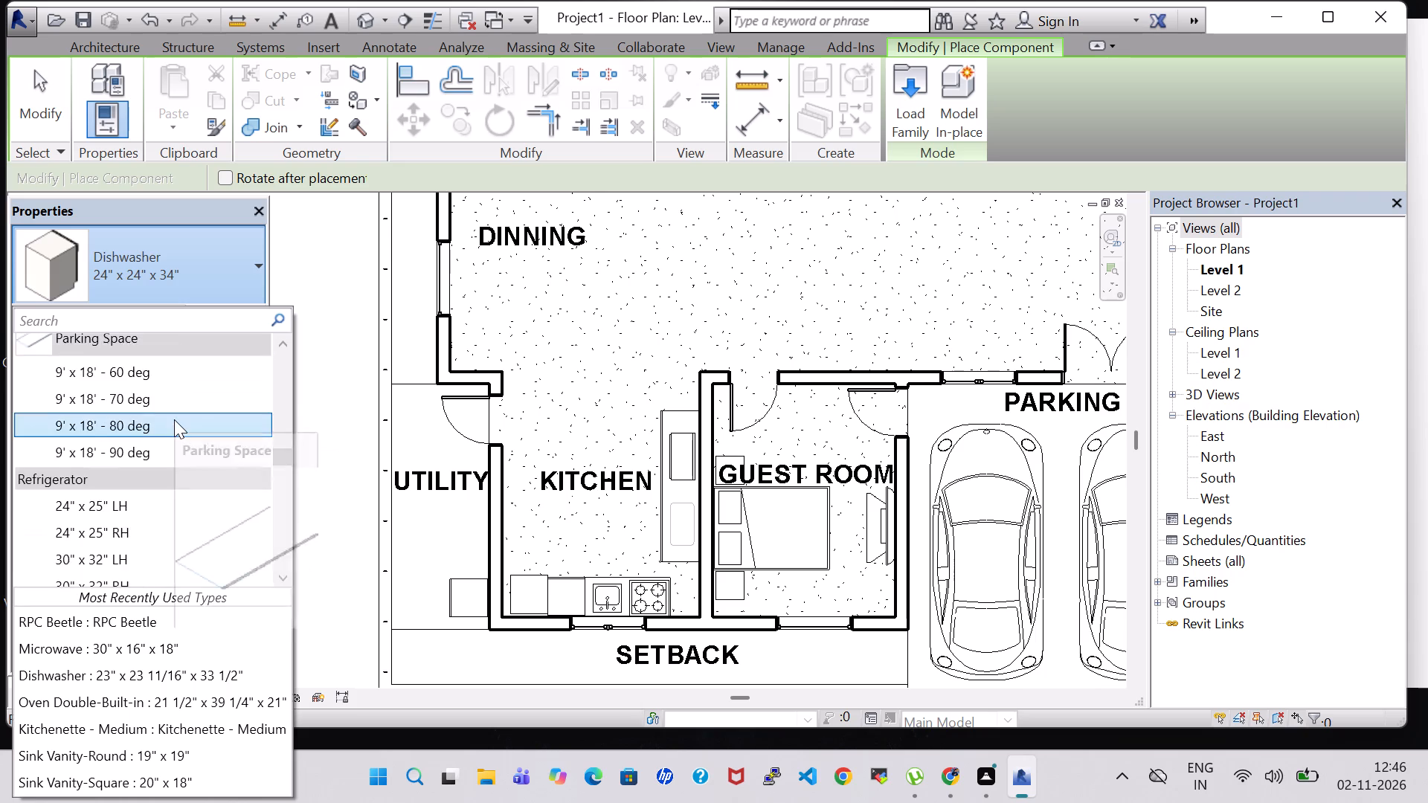
scroll(174, 419, down, 19)
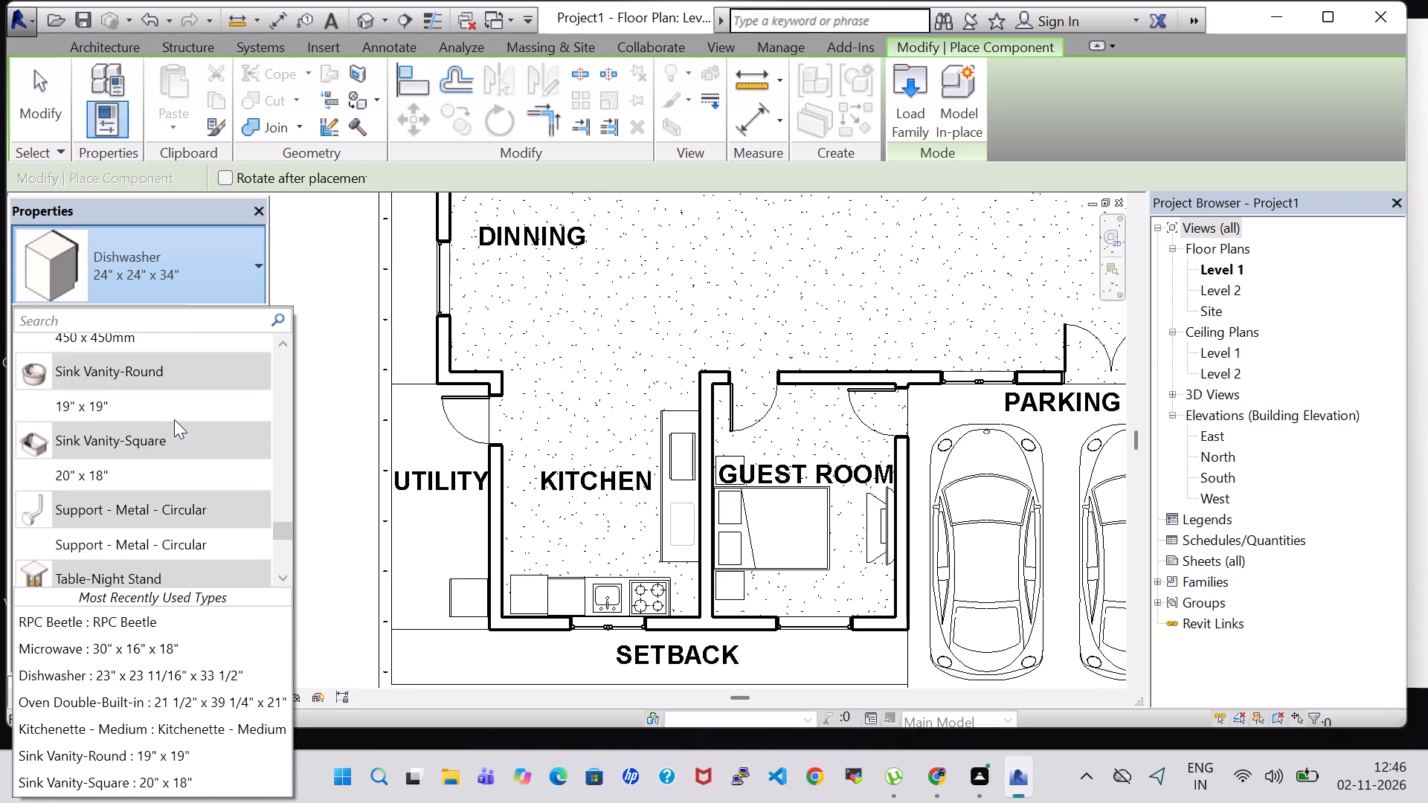
scroll(174, 419, up, 2)
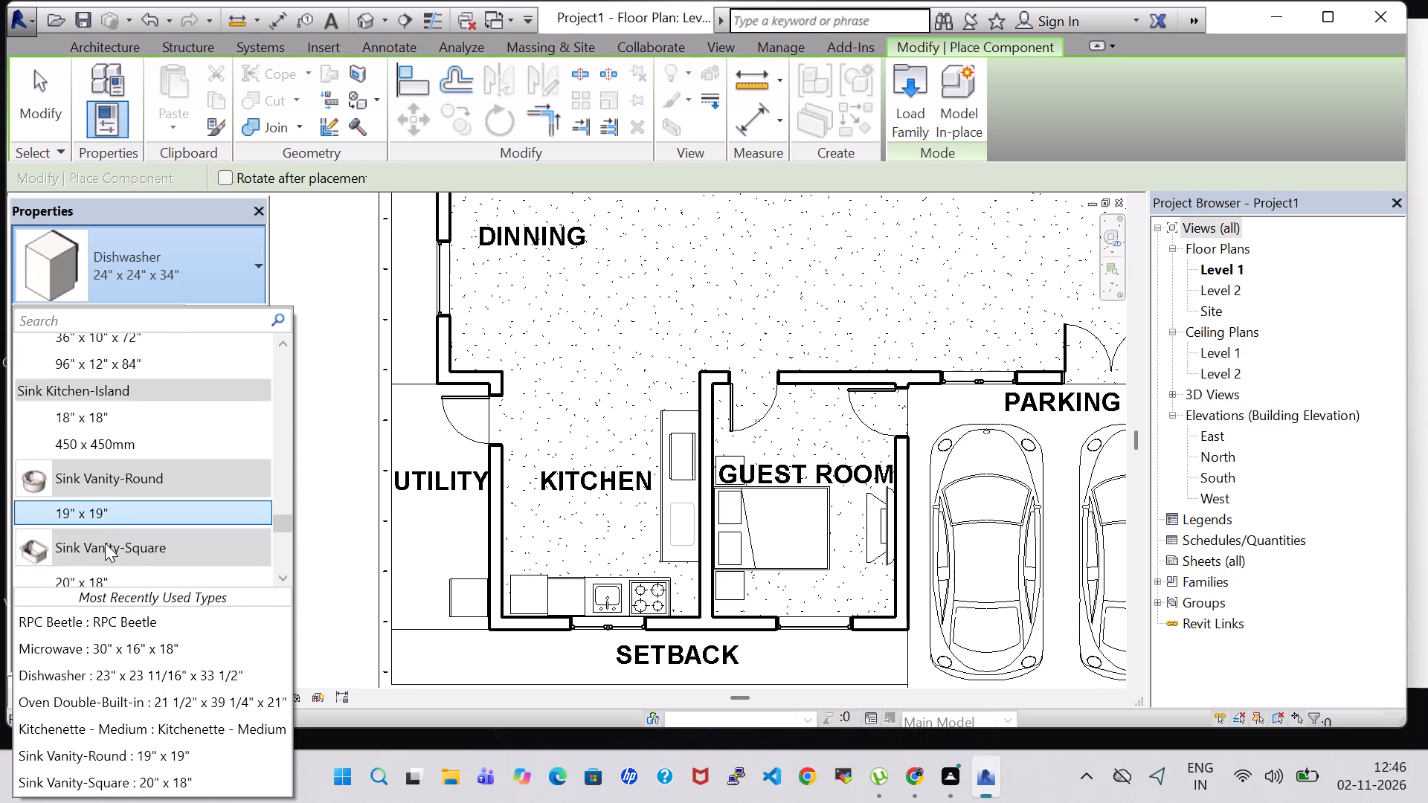
scroll(118, 512, down, 1)
click(118, 512)
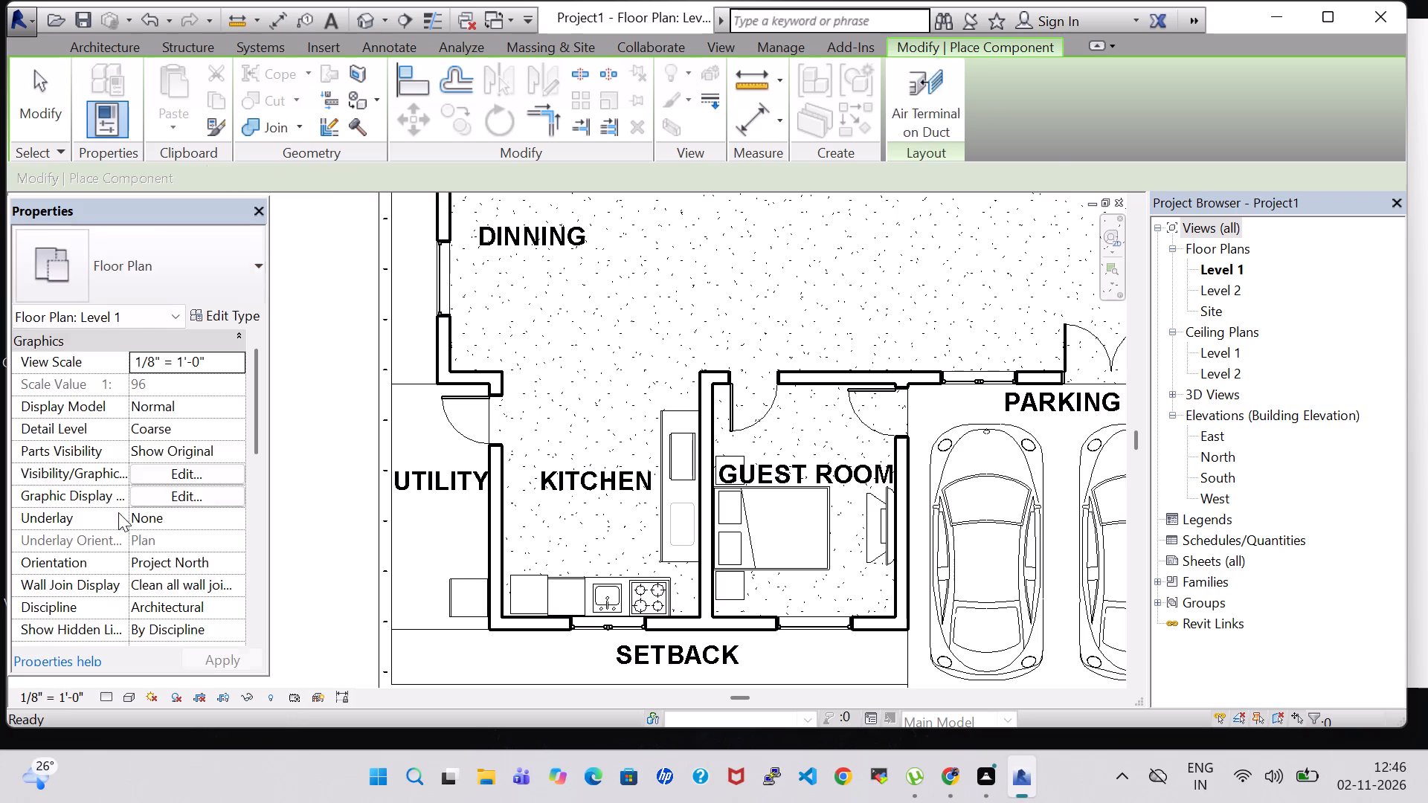
key(space)
key(space)
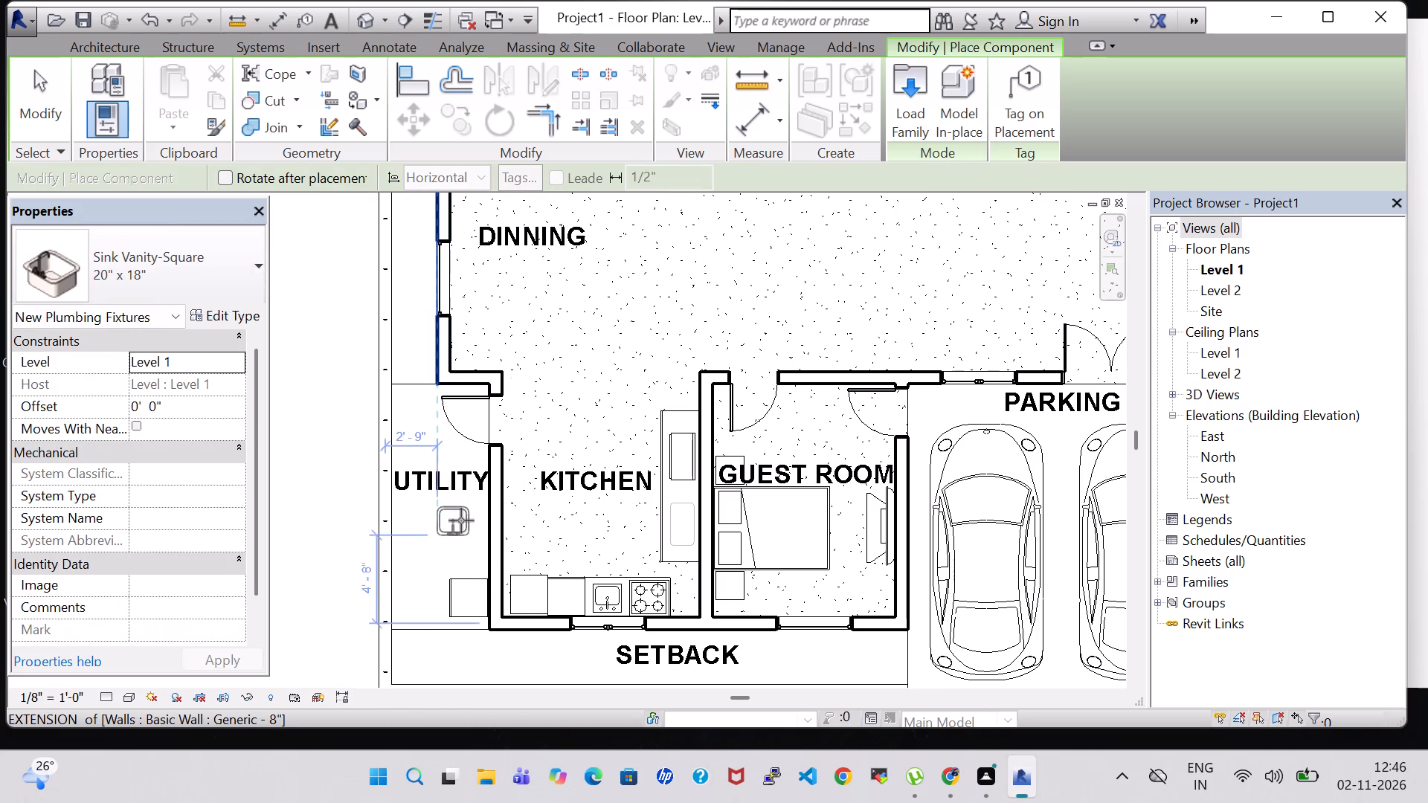
key(space)
scroll(461, 520, up, 5)
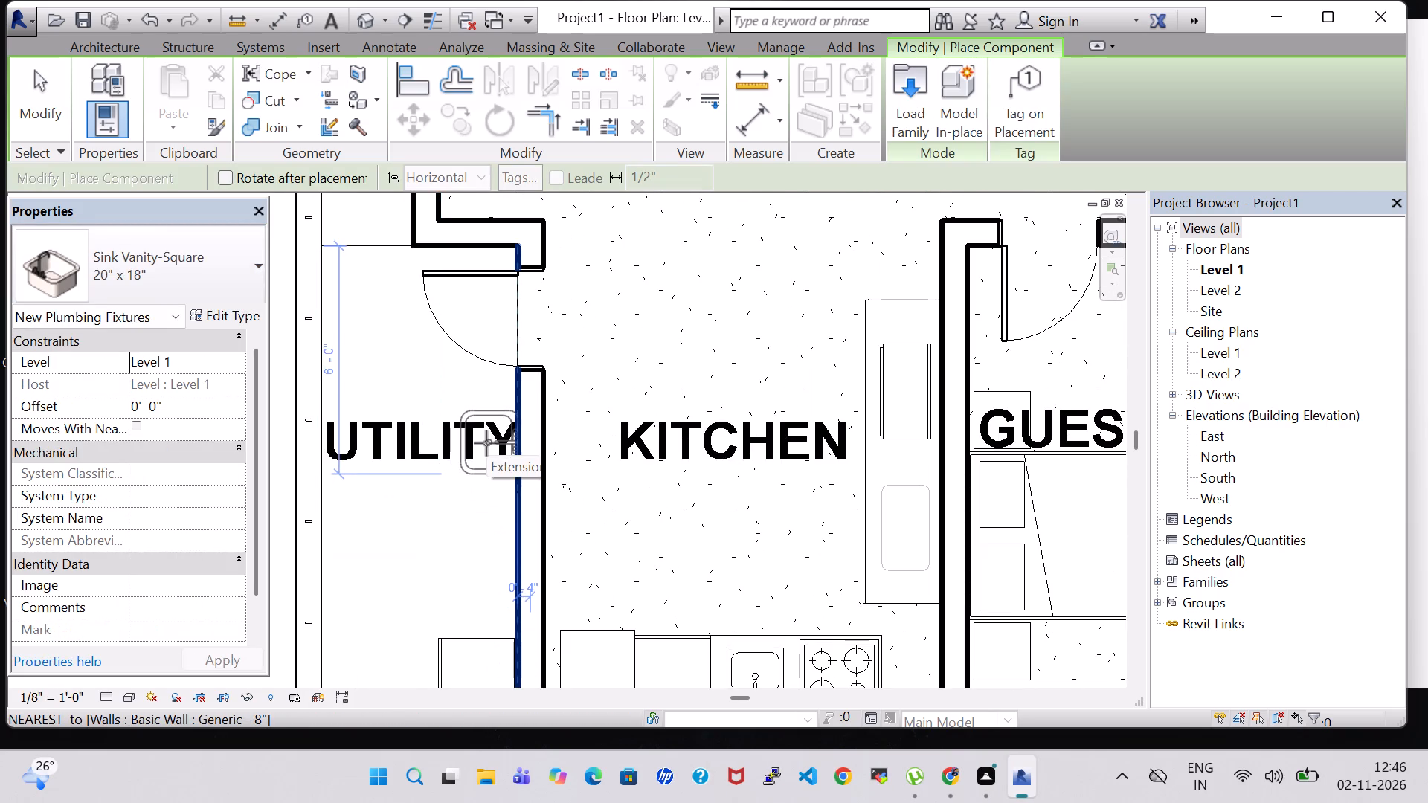
click(486, 443)
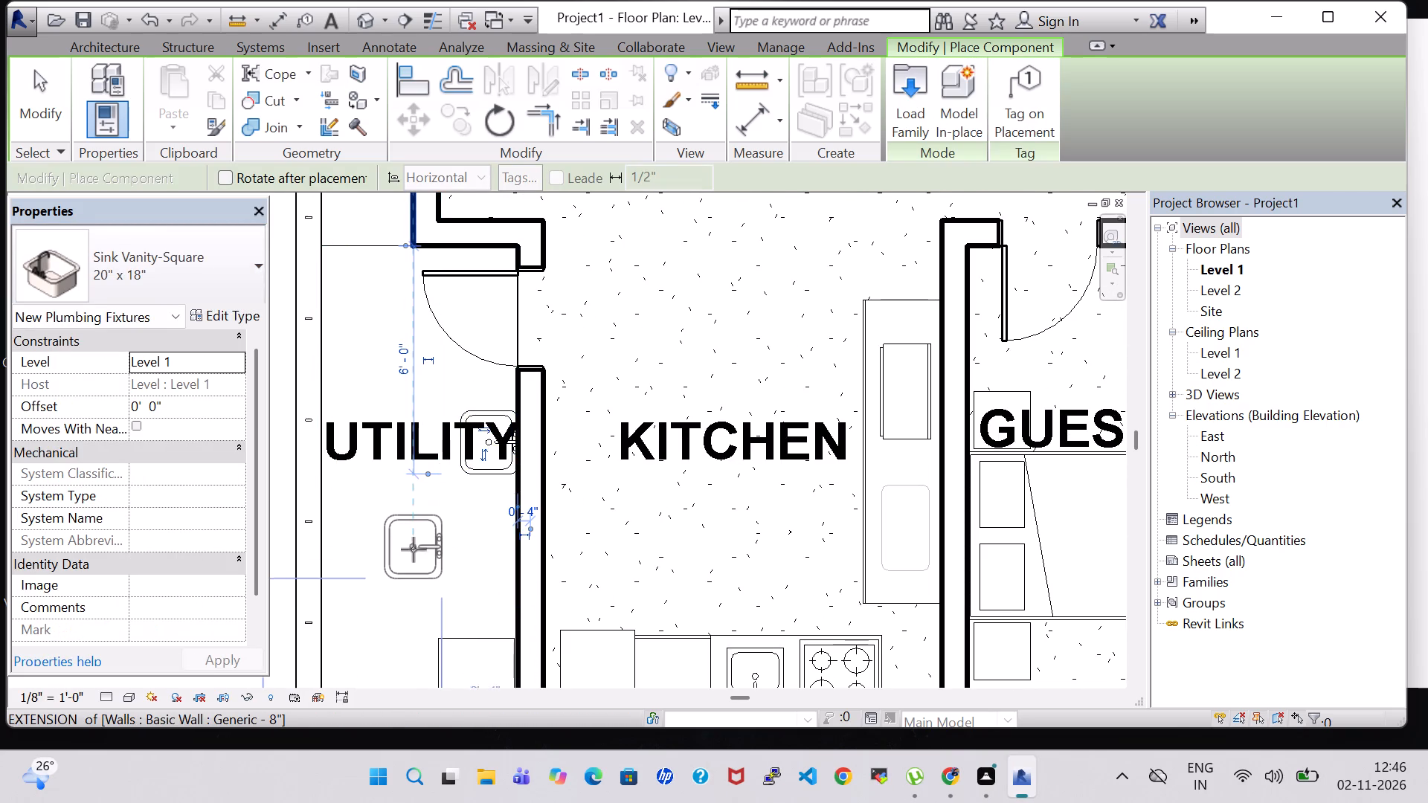
key(Escape)
key(Escape)
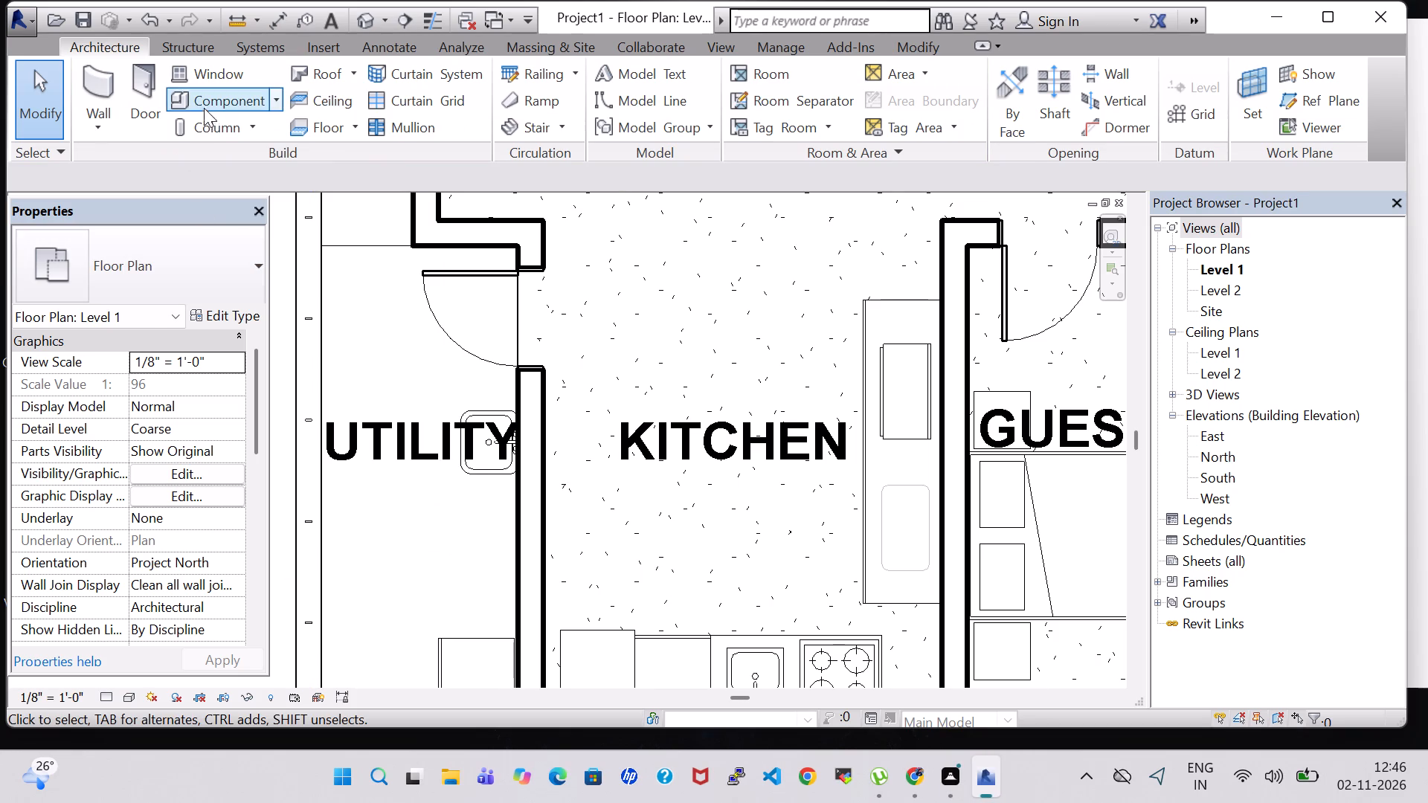
Load the Washer family from the Specialty Equipment Domestic library.
click(204, 101)
click(900, 100)
scroll(501, 380, down, 1)
scroll(836, 319, down, 2)
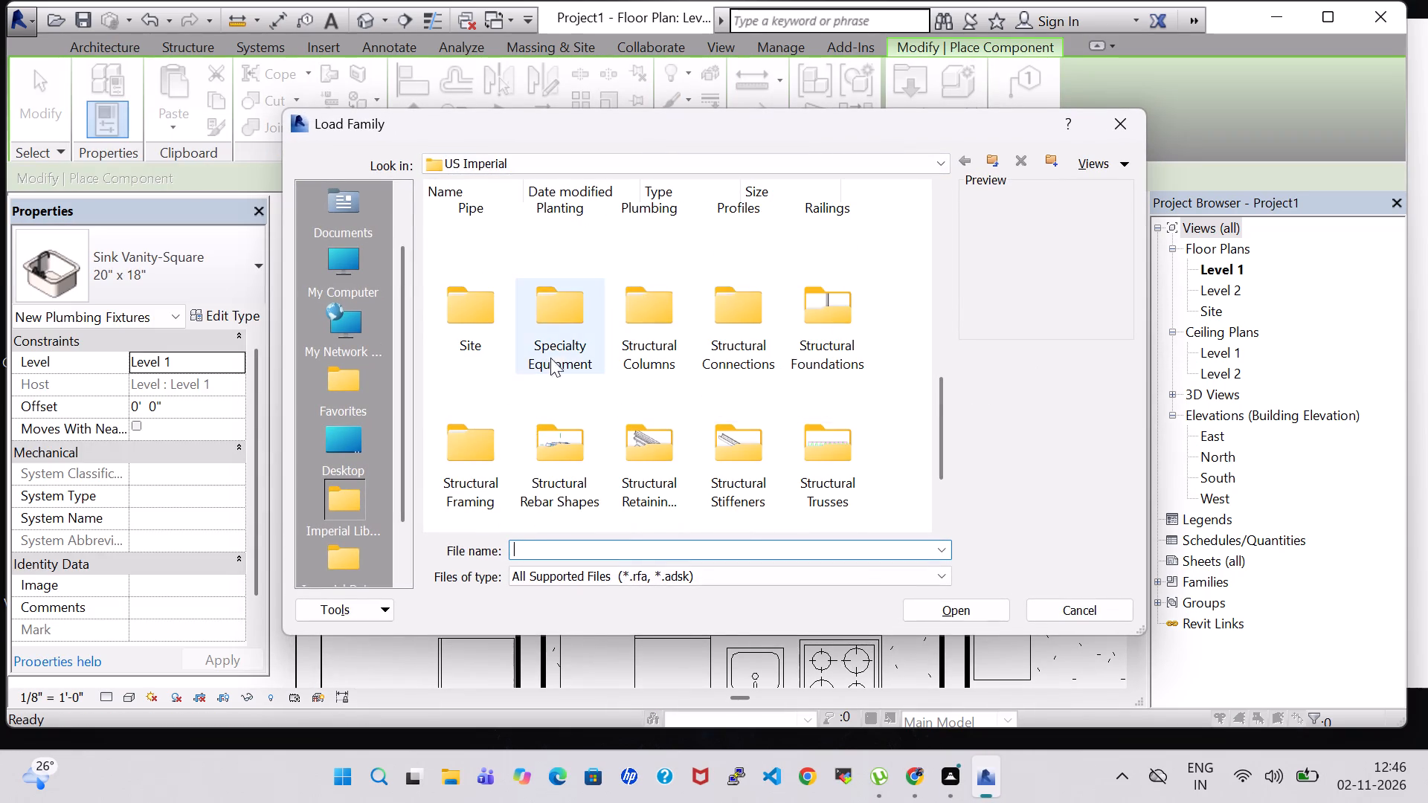
triple_click(549, 347)
double_click(556, 239)
scroll(688, 352, down, 1)
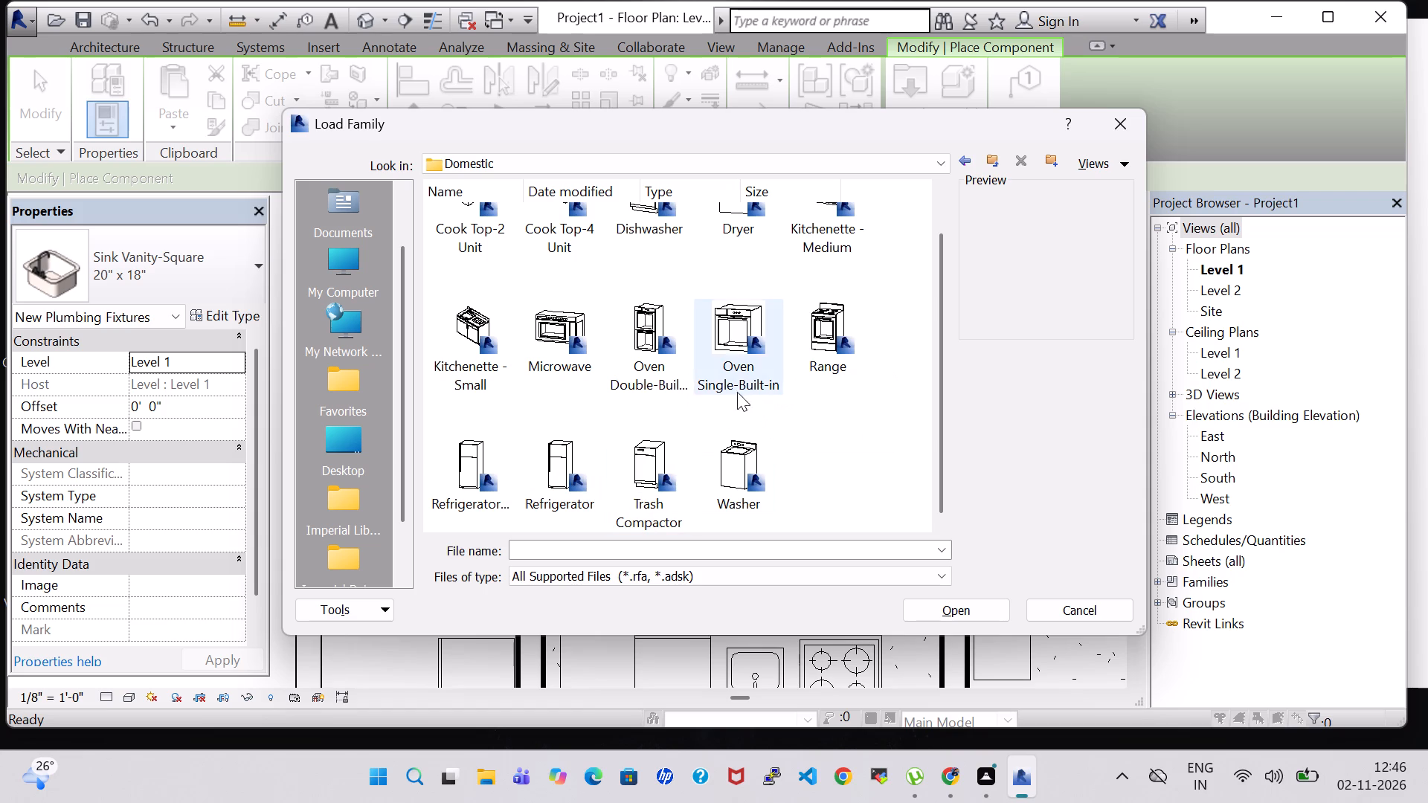
click(750, 462)
click(963, 600)
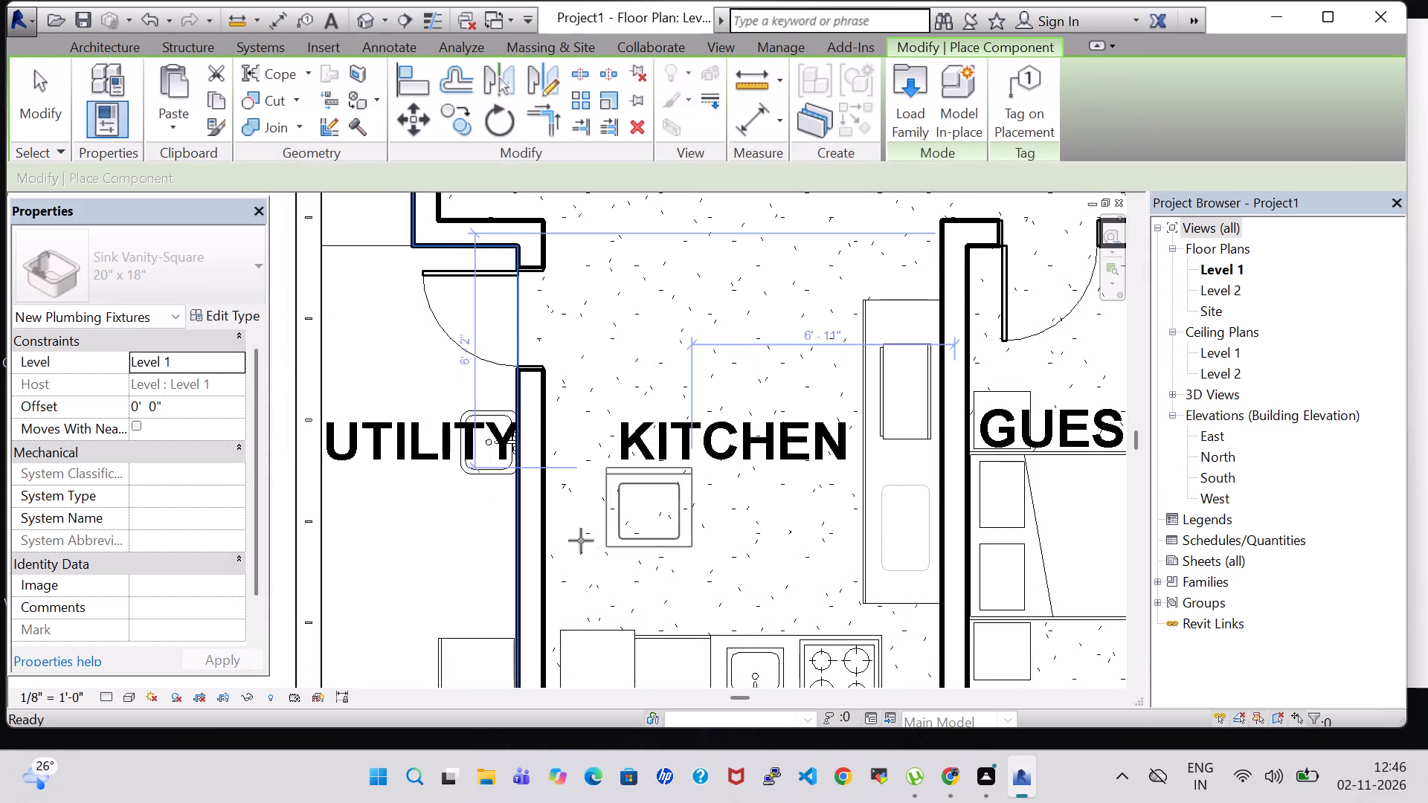
Place the Washer 27" x 25" x 35" in the utility area between the sink and dishwasher, rotated with its back against the kitchen wall.
key(space)
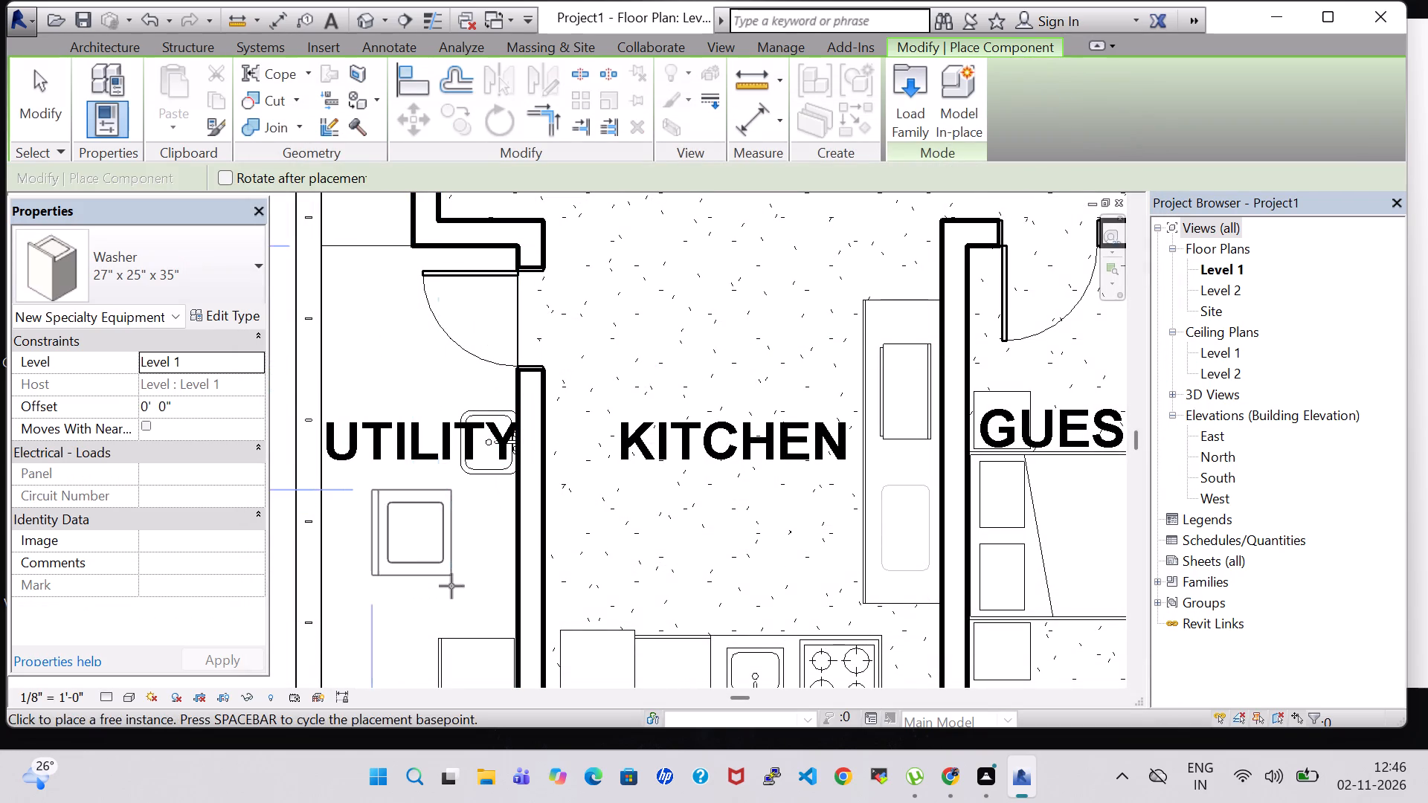
key(space)
key(space)
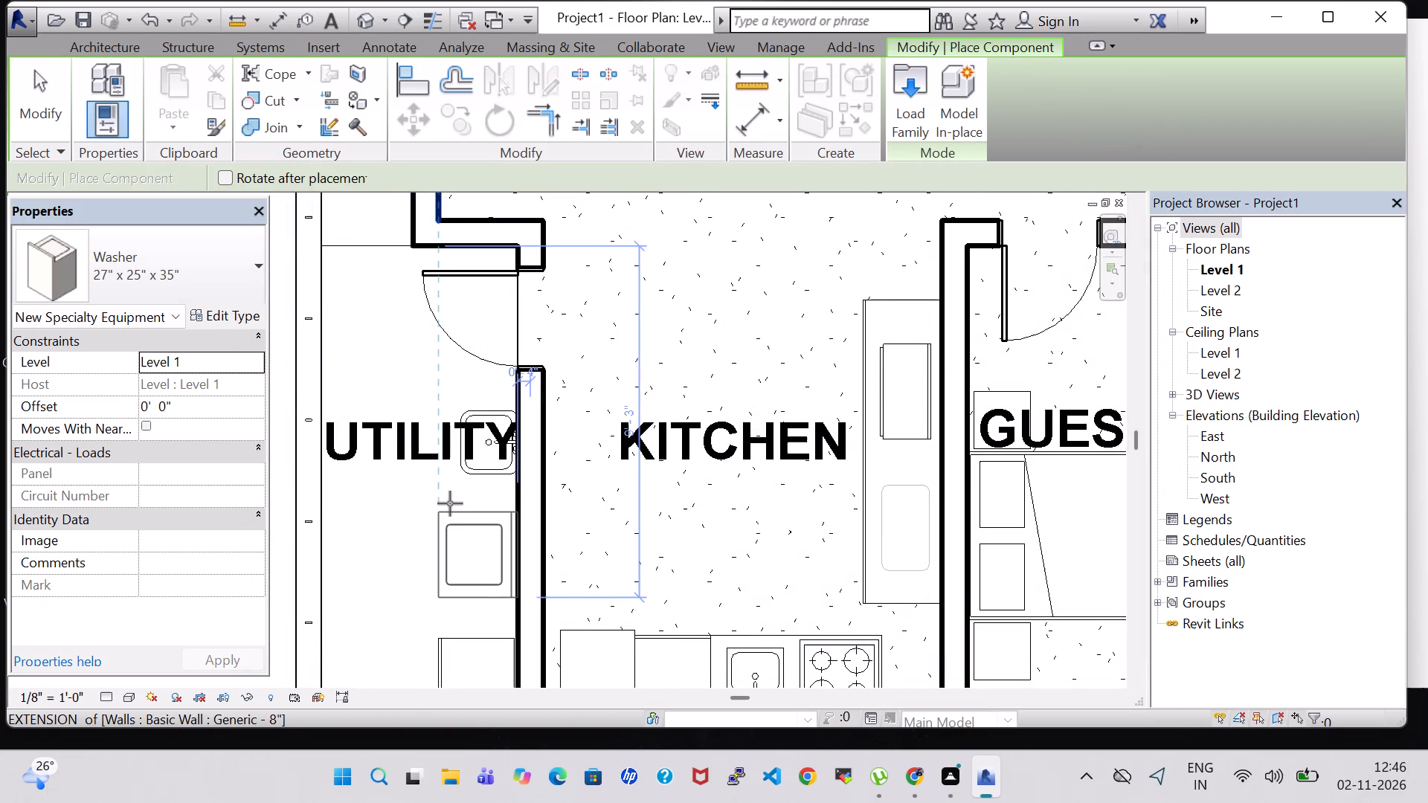
double_click(450, 503)
scroll(549, 444, down, 3)
key(Escape)
key(Escape)
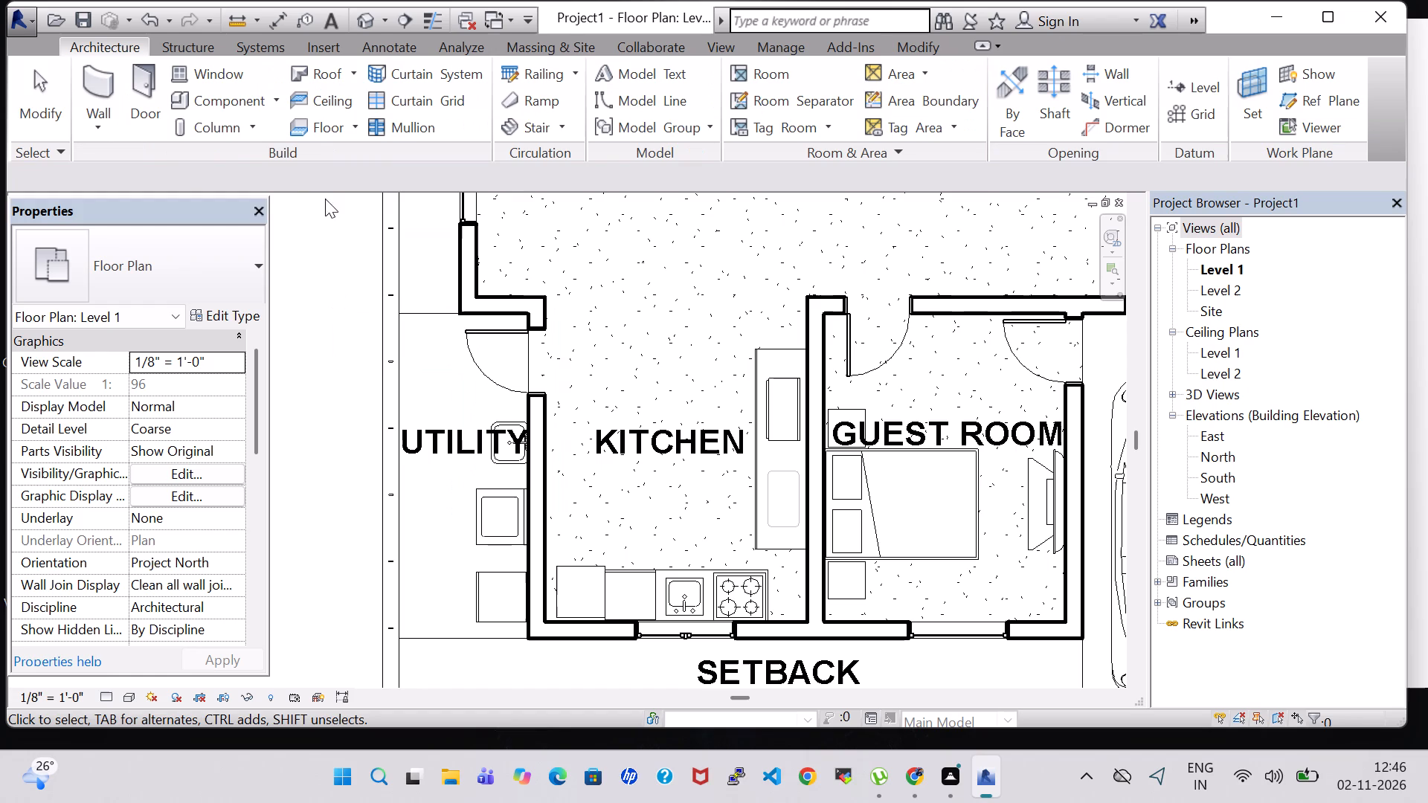
Load the Trash Compactor family from the Specialty Equipment Domestic library.
click(187, 109)
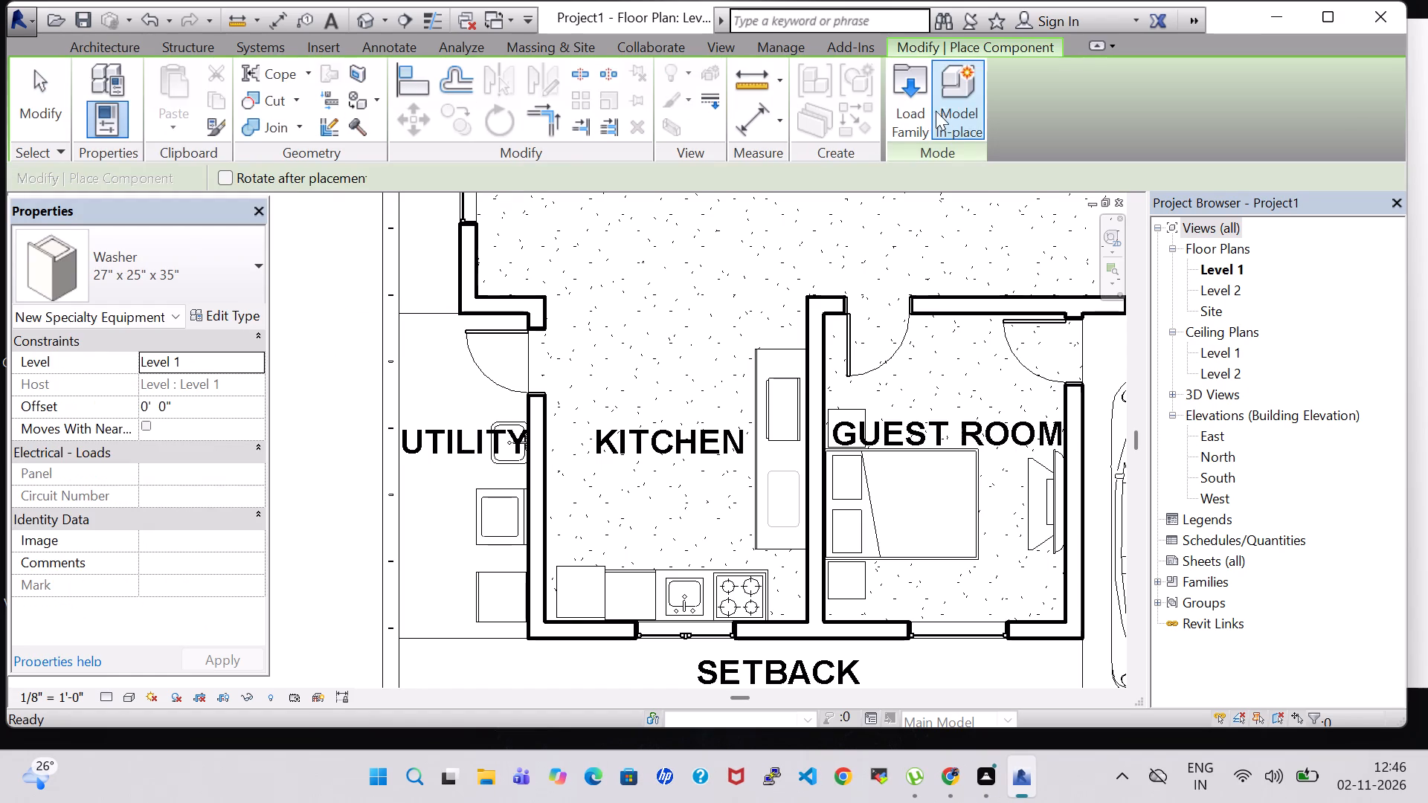
click(909, 114)
scroll(751, 401, down, 4)
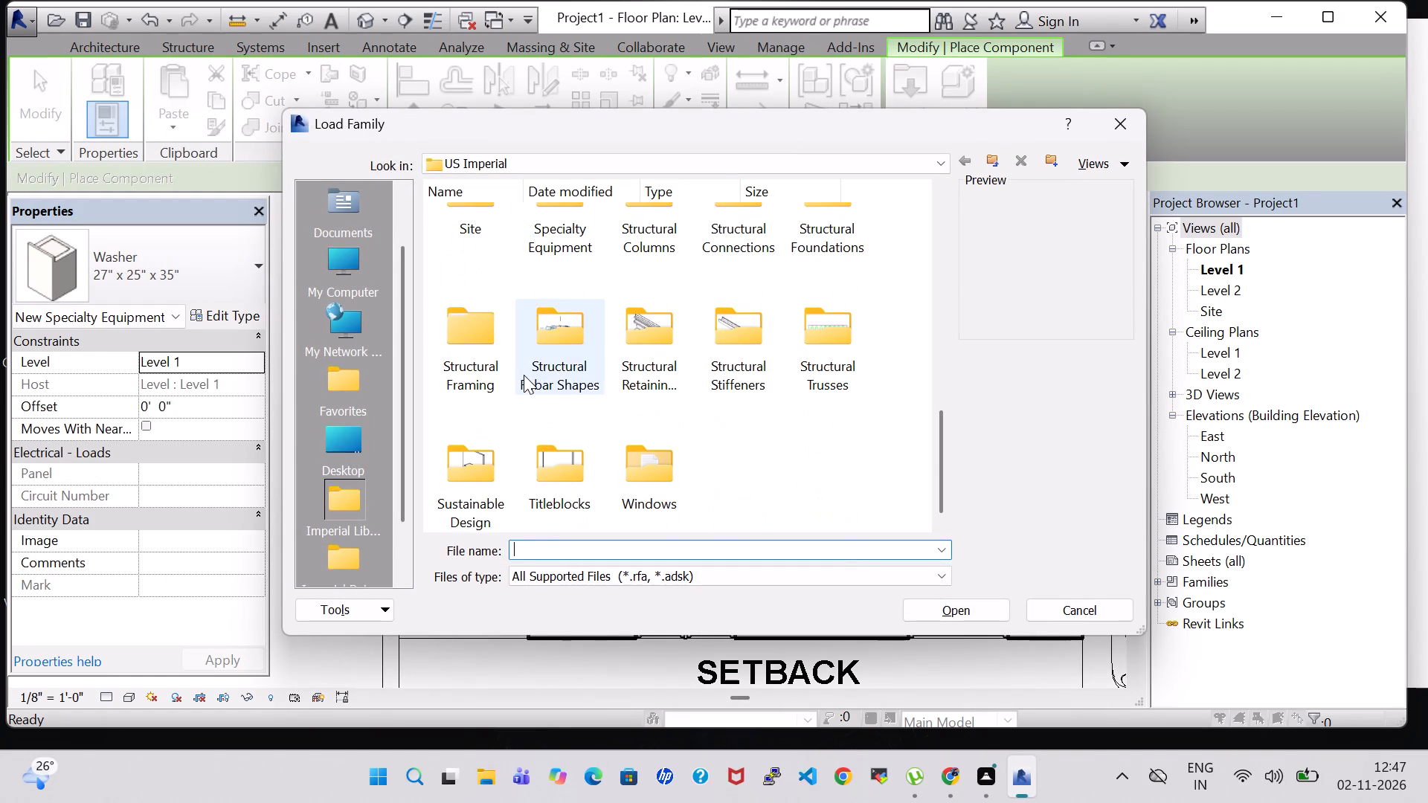
triple_click(571, 226)
double_click(576, 262)
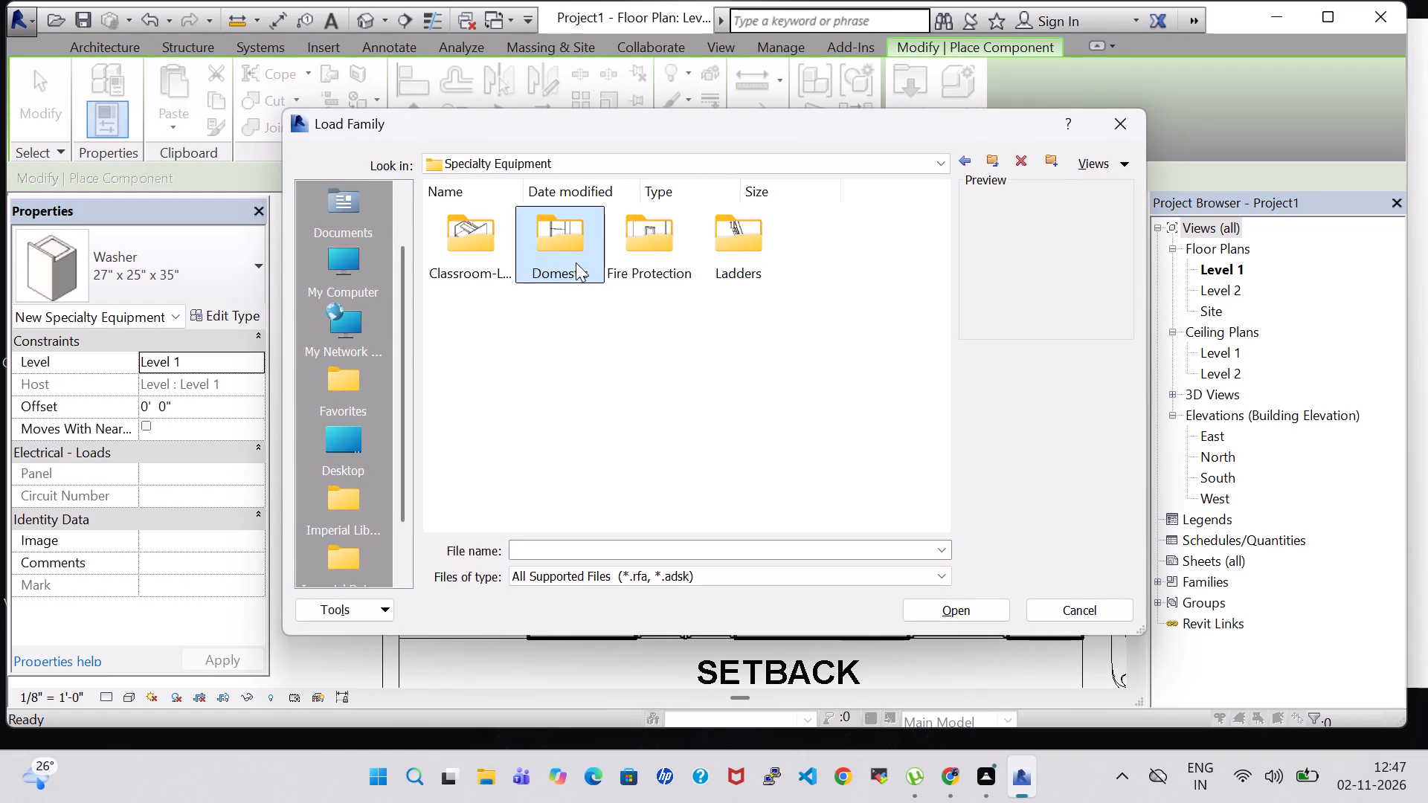
scroll(611, 363, down, 1)
click(641, 468)
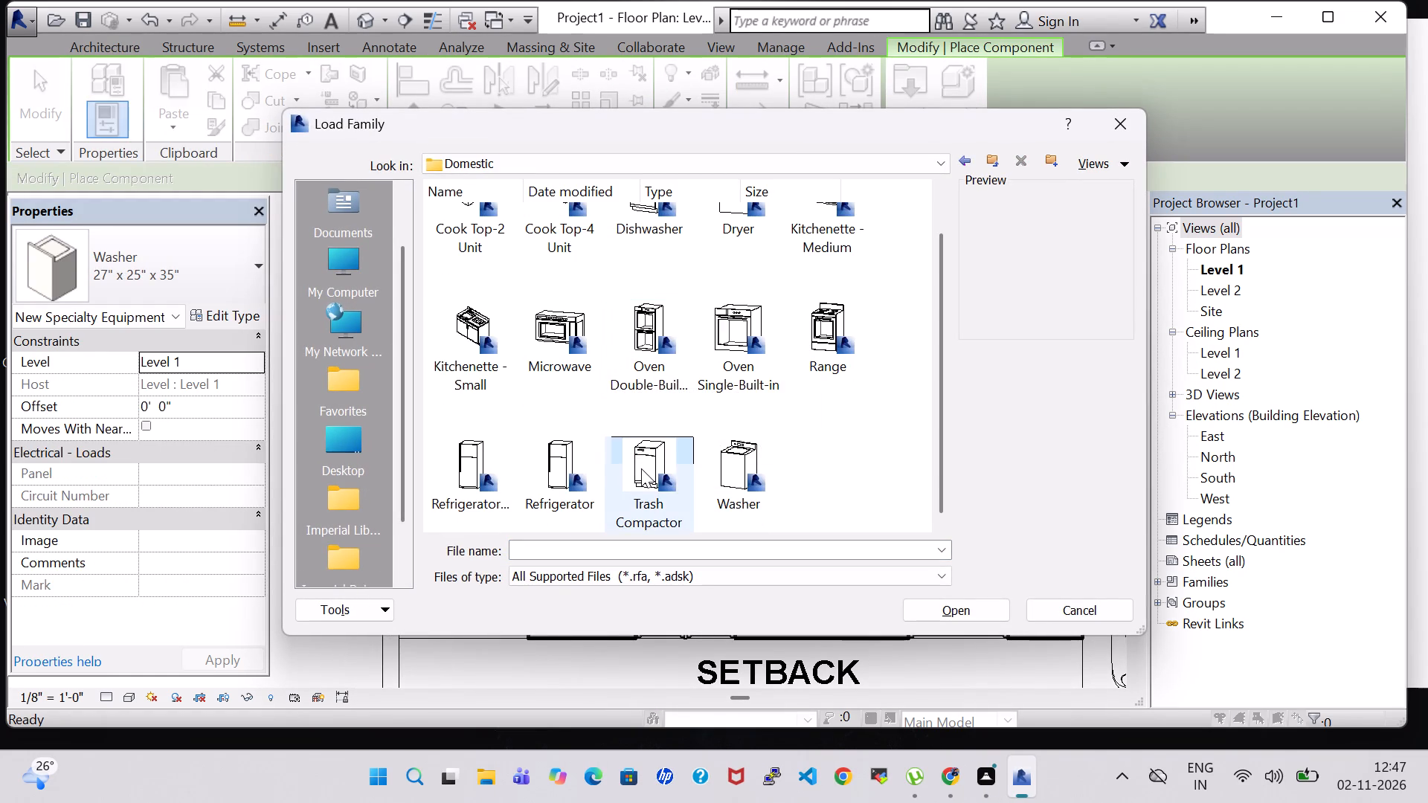
click(929, 603)
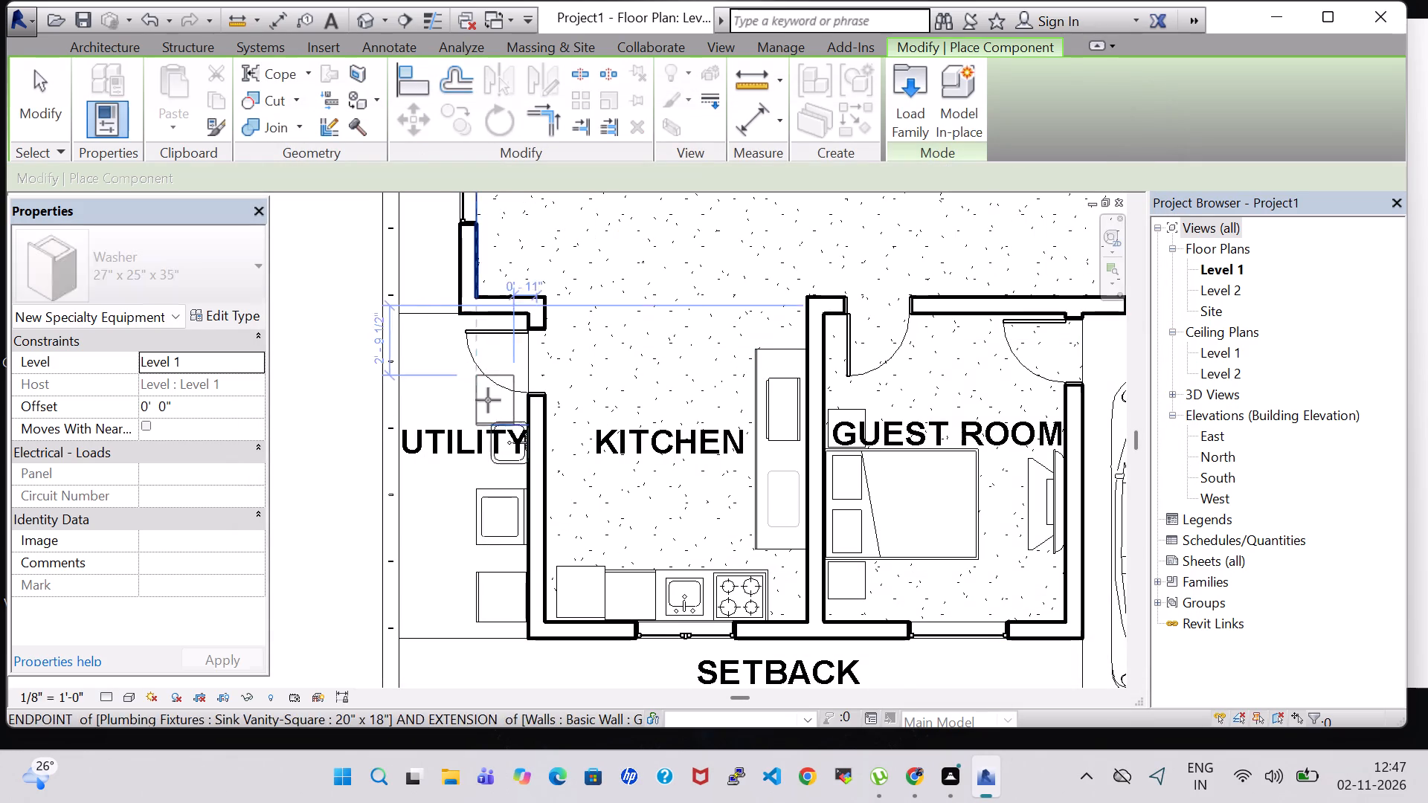
Place a Trash Compactor 18" x 24" x 34 1/2" in the utility area's outer corner, across from the kitchen door.
scroll(444, 400, up, 4)
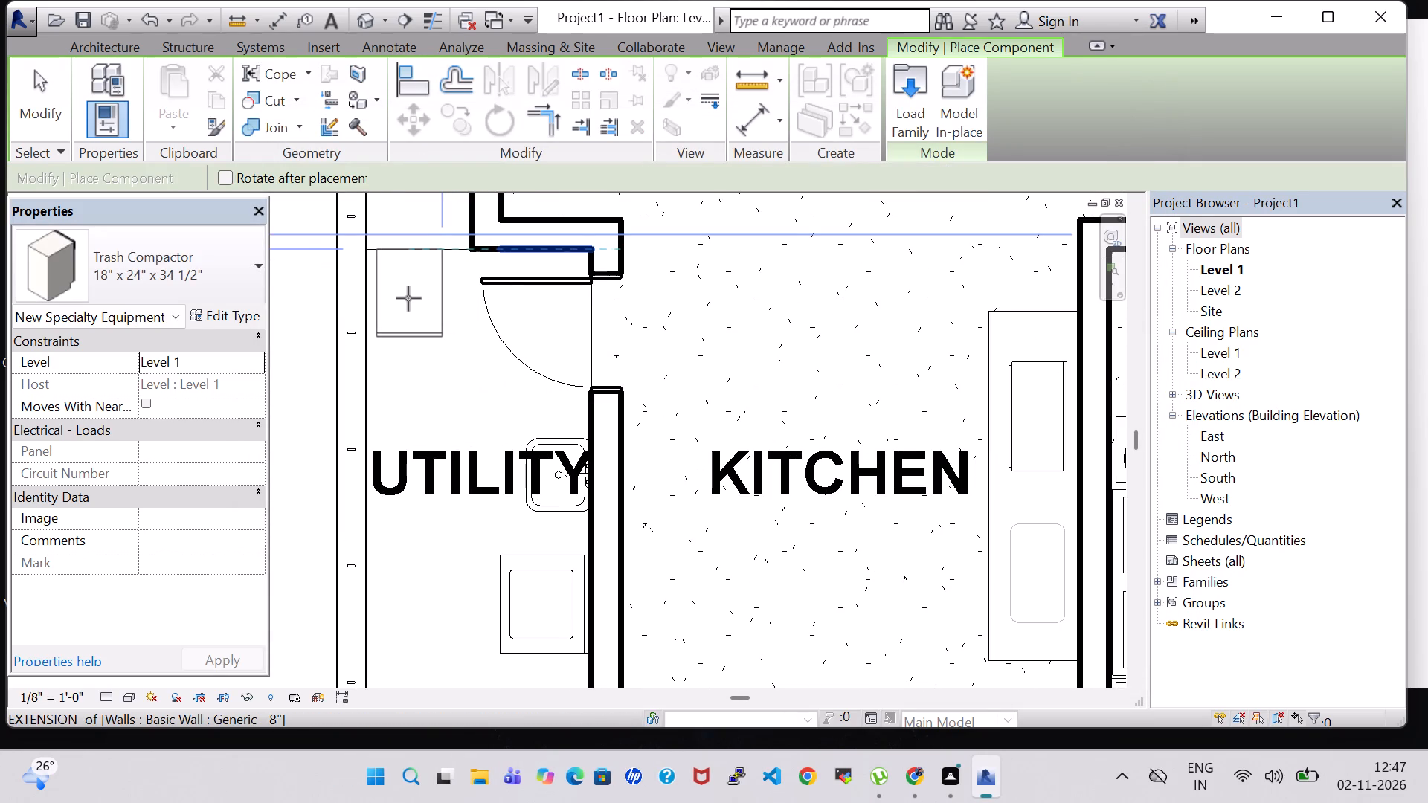
click(408, 298)
key(Escape)
key(Escape)
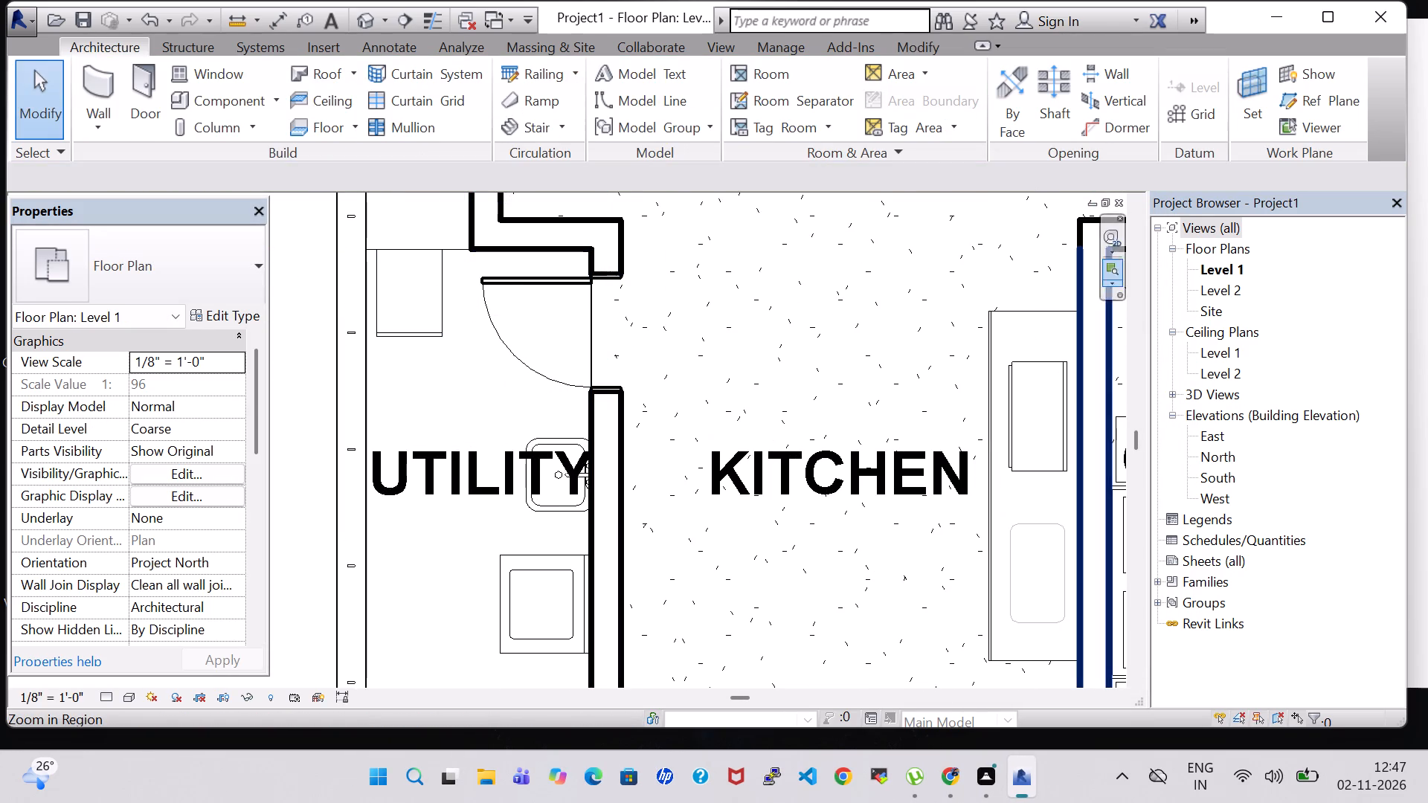
Inspect the round vanity sink and its surroundings outside the bathrooms in the 3D view.
click(361, 23)
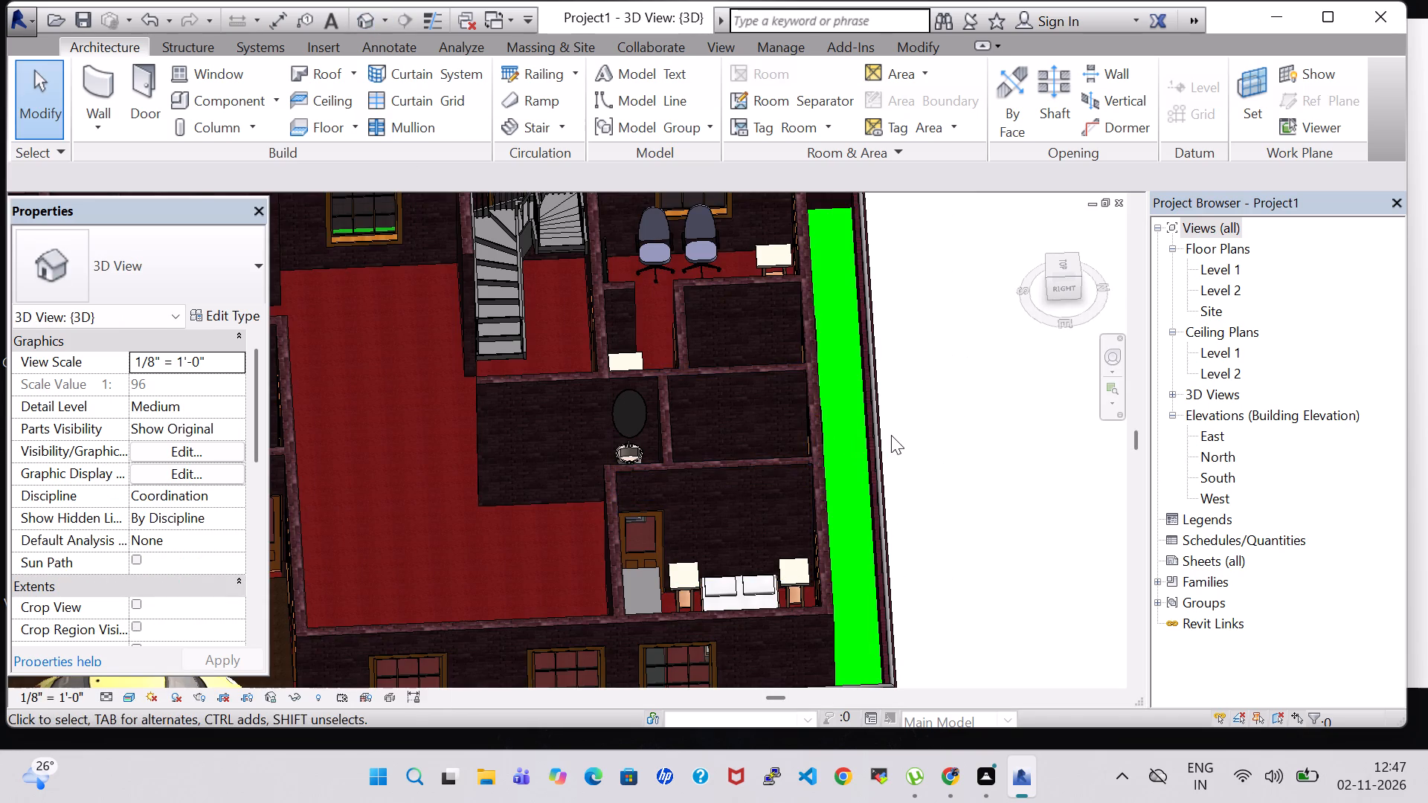
scroll(891, 435, down, 1)
shift+middle_drag(916, 409, 905, 493)
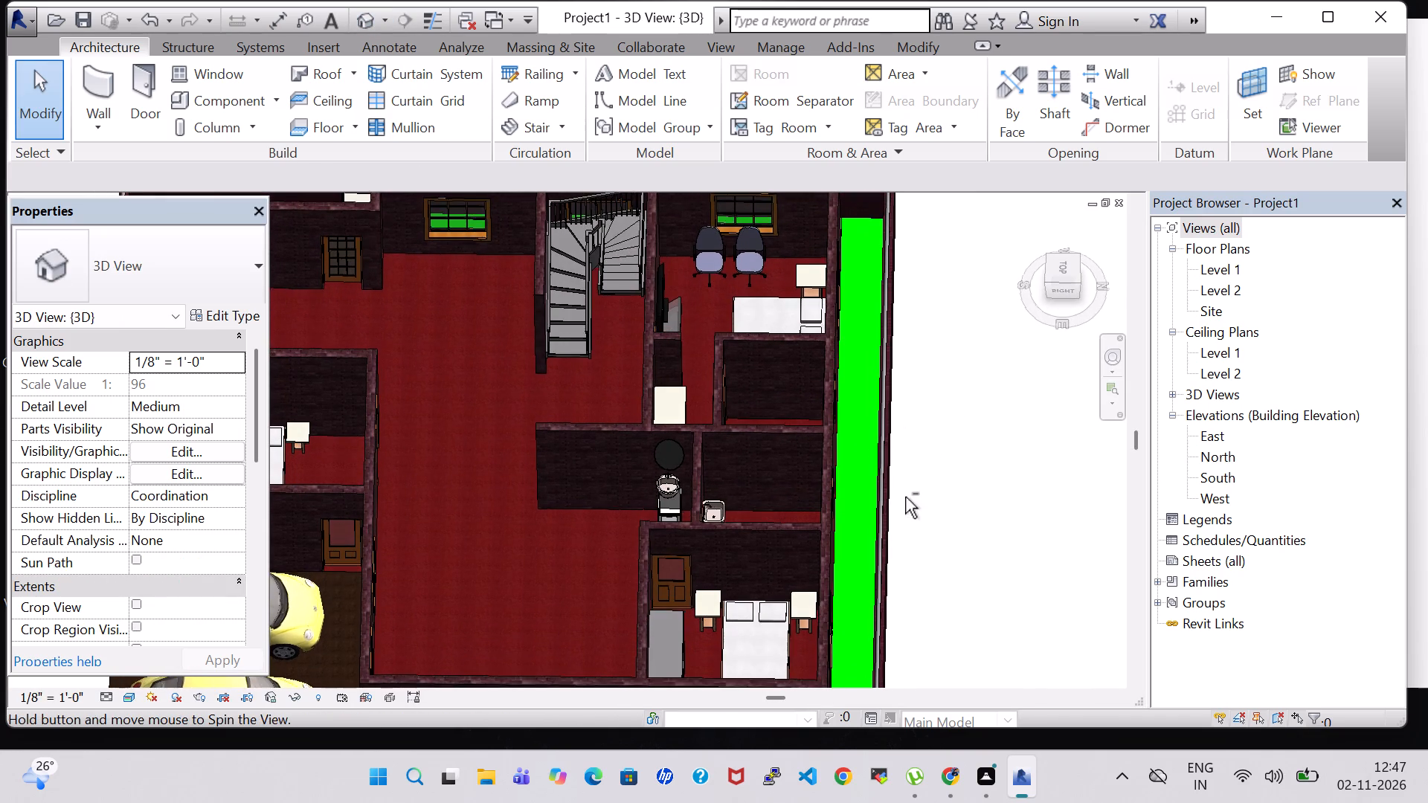
shift+middle_drag(913, 410, 914, 546)
middle_drag(933, 389, 916, 443)
middle_drag(948, 518, 957, 468)
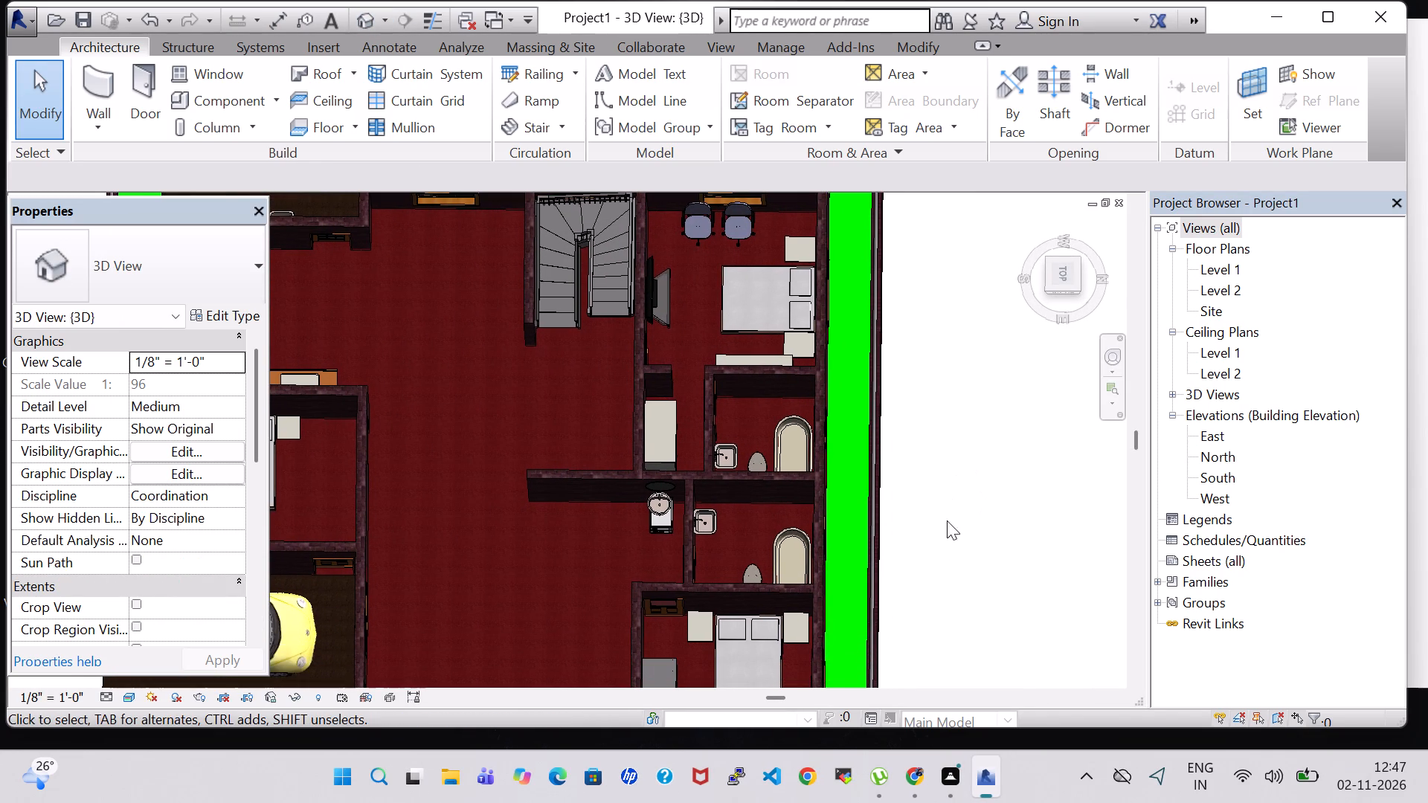
middle_drag(946, 523, 948, 515)
middle_drag(951, 509, 956, 472)
scroll(666, 466, up, 5)
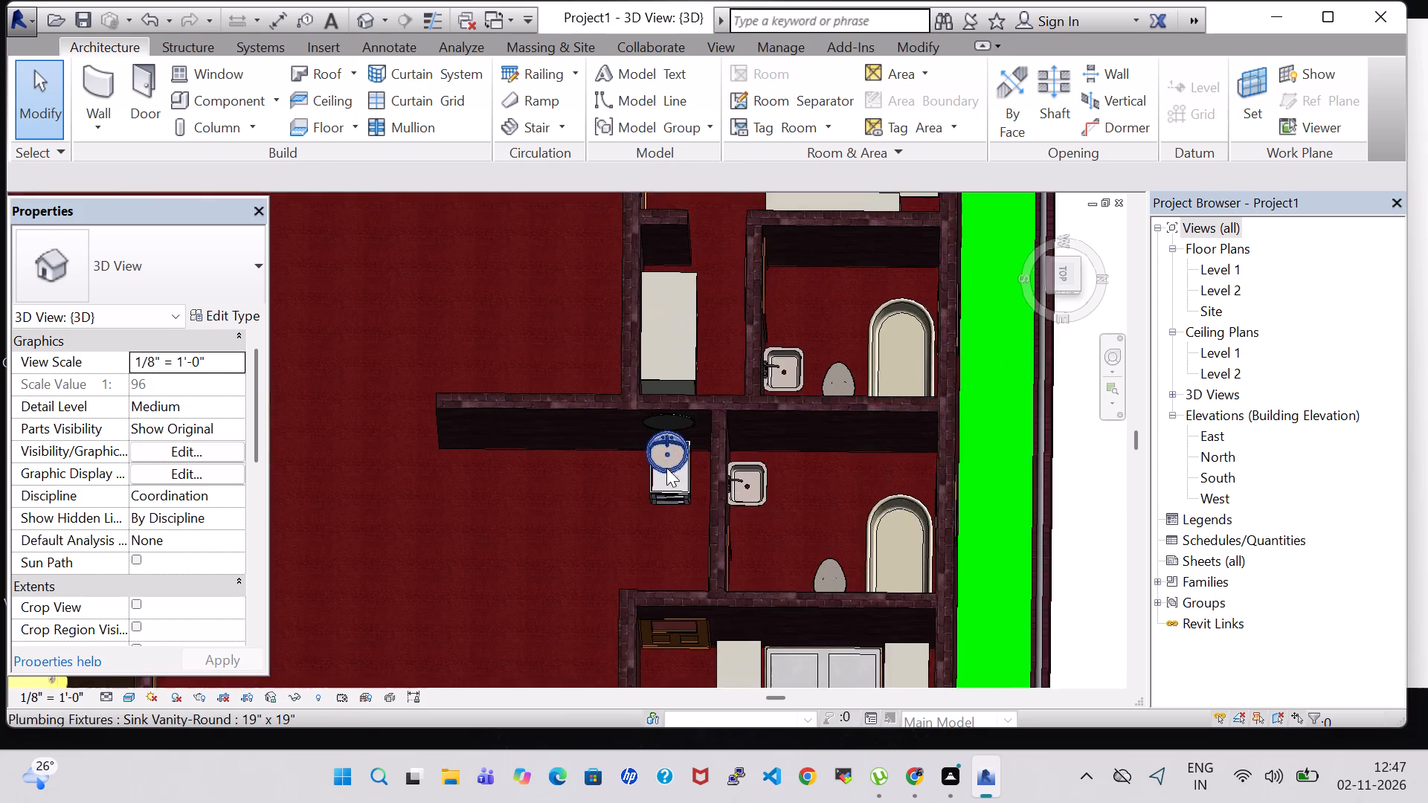
scroll(666, 468, up, 3)
click(669, 426)
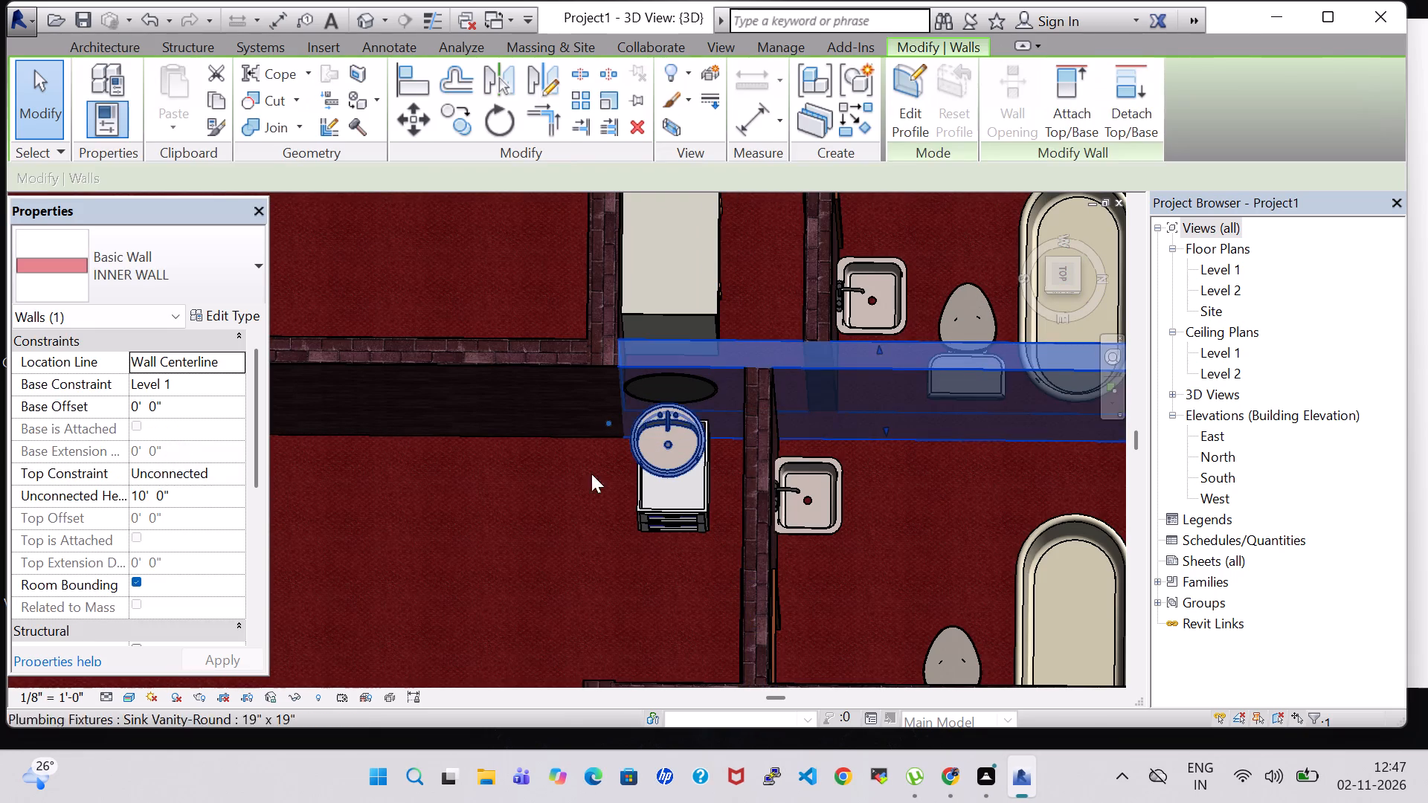
click(554, 497)
shift+middle_drag(674, 557, 682, 446)
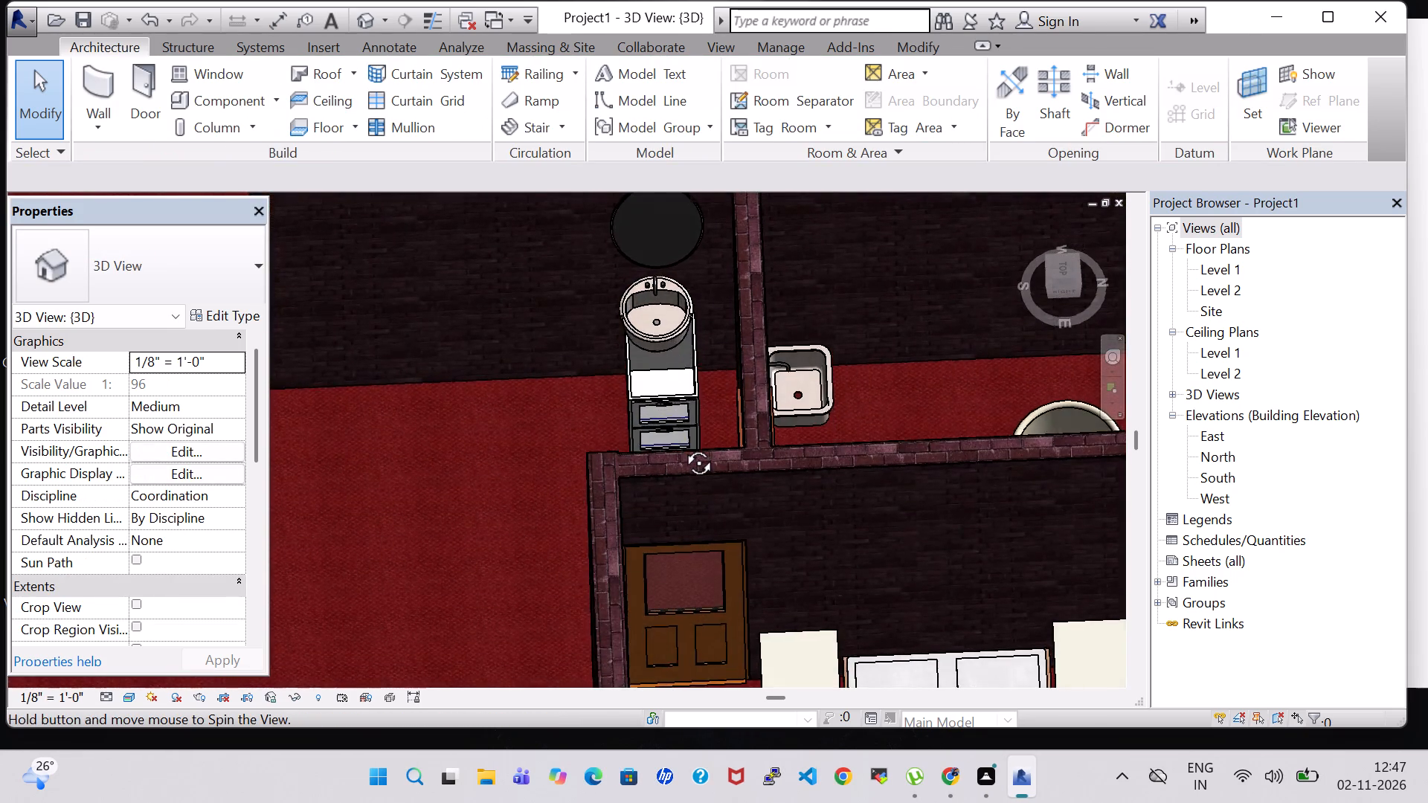
shift+middle_drag(682, 446, 647, 523)
Inspect the furnished bedrooms, the bathrooms and the overall house layout from several angles in 3D.
scroll(967, 399, down, 2)
scroll(976, 500, down, 2)
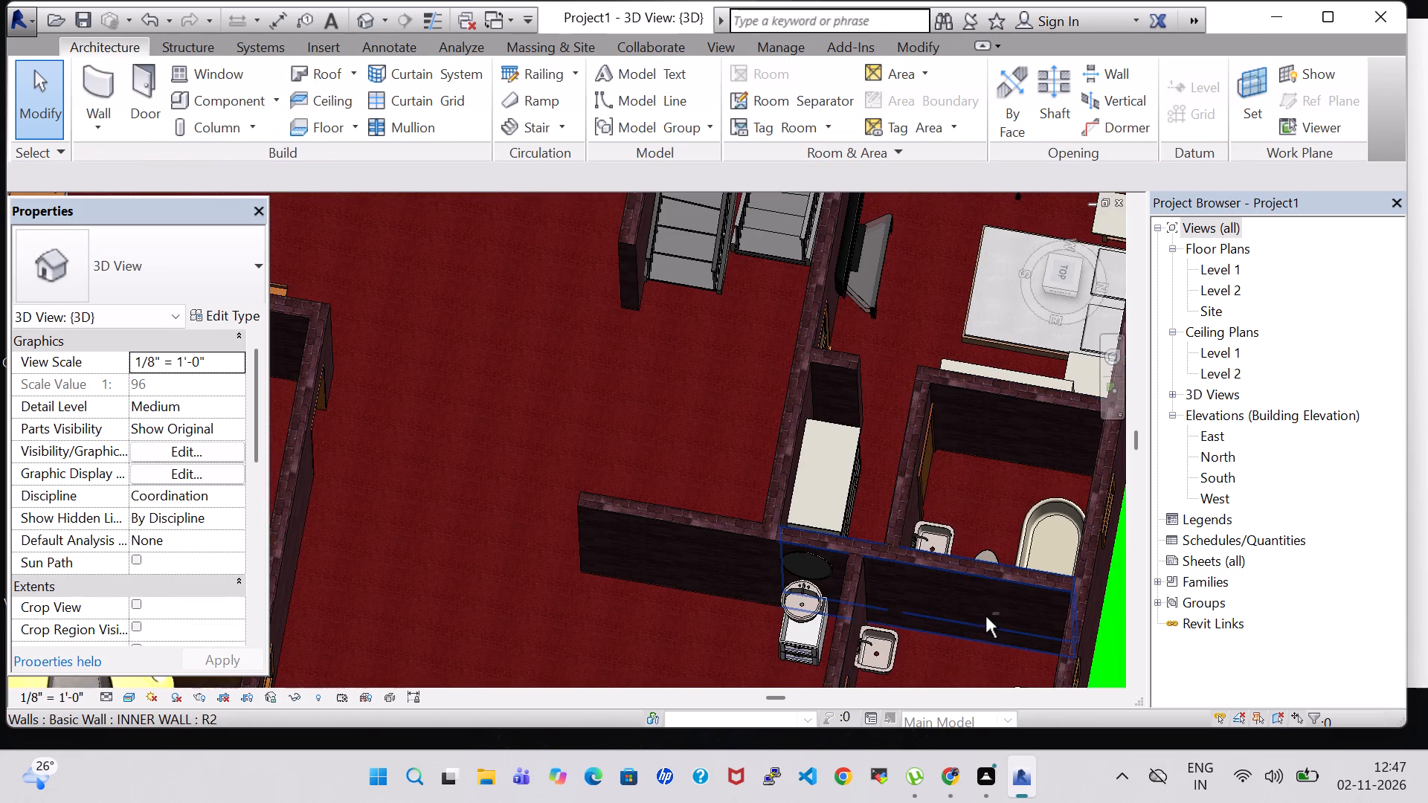
shift+middle_click(985, 616)
shift+middle_click(985, 616)
scroll(718, 437, up, 6)
shift+middle_drag(1000, 535, 832, 526)
middle_drag(657, 636, 736, 268)
scroll(753, 328, down, 1)
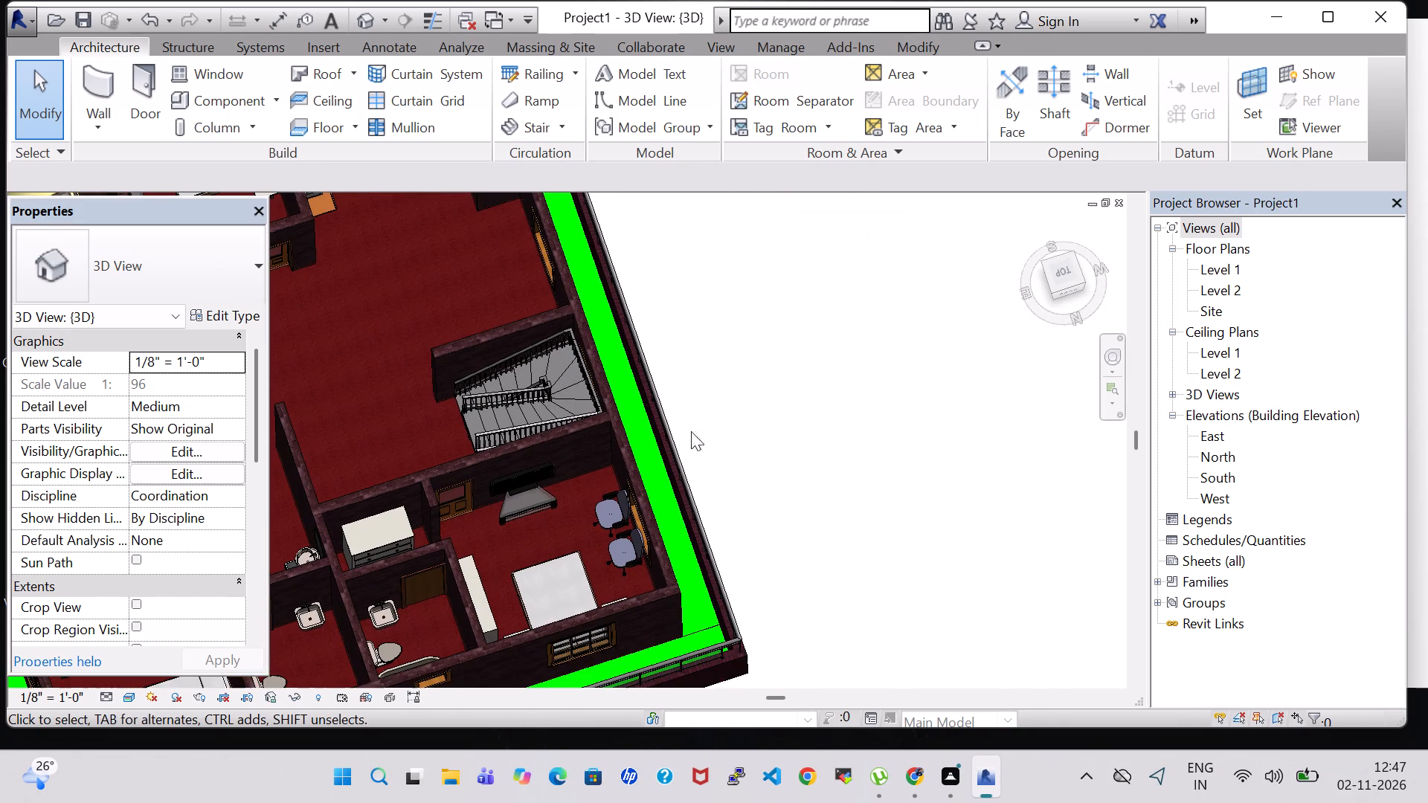
middle_drag(782, 503, 872, 299)
scroll(425, 433, up, 4)
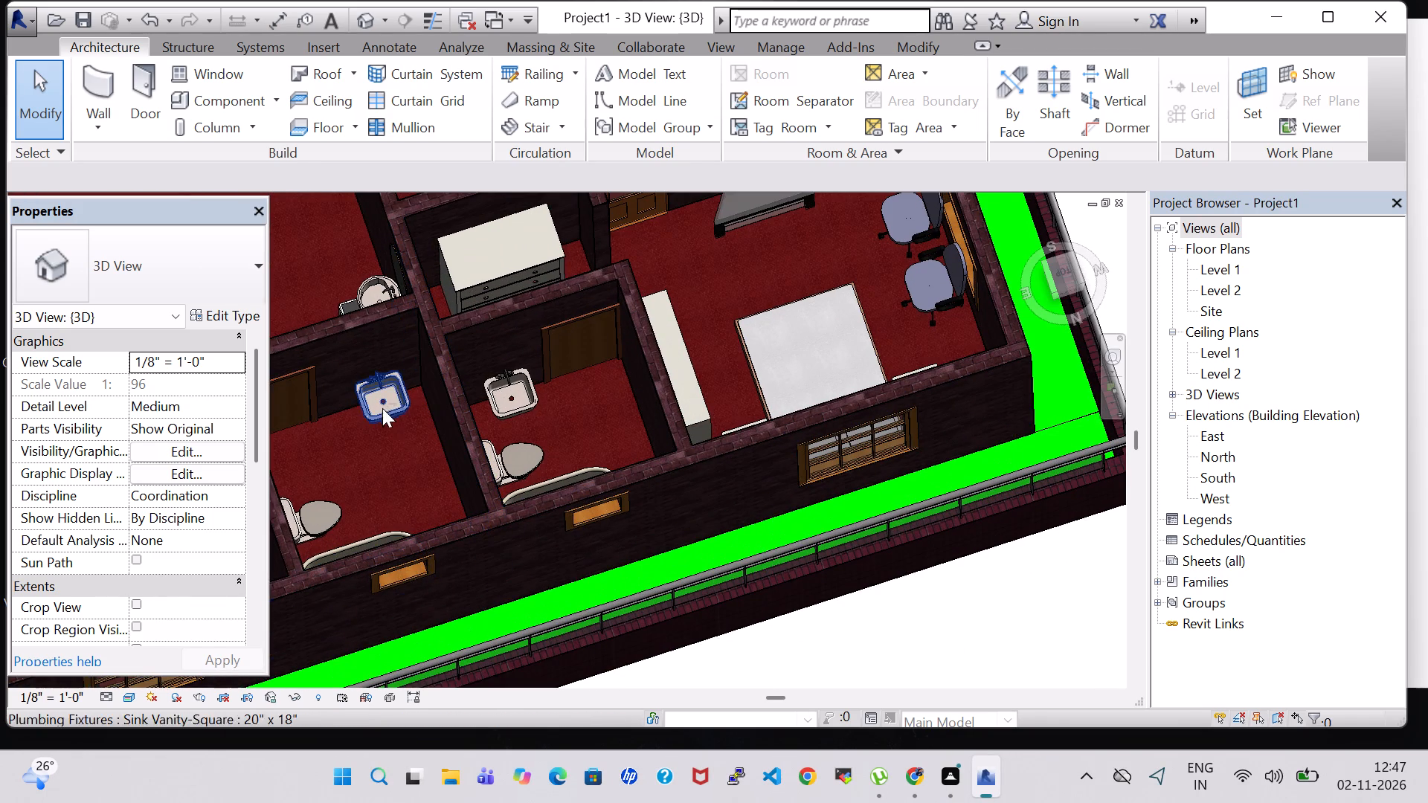
shift+middle_drag(404, 481, 373, 436)
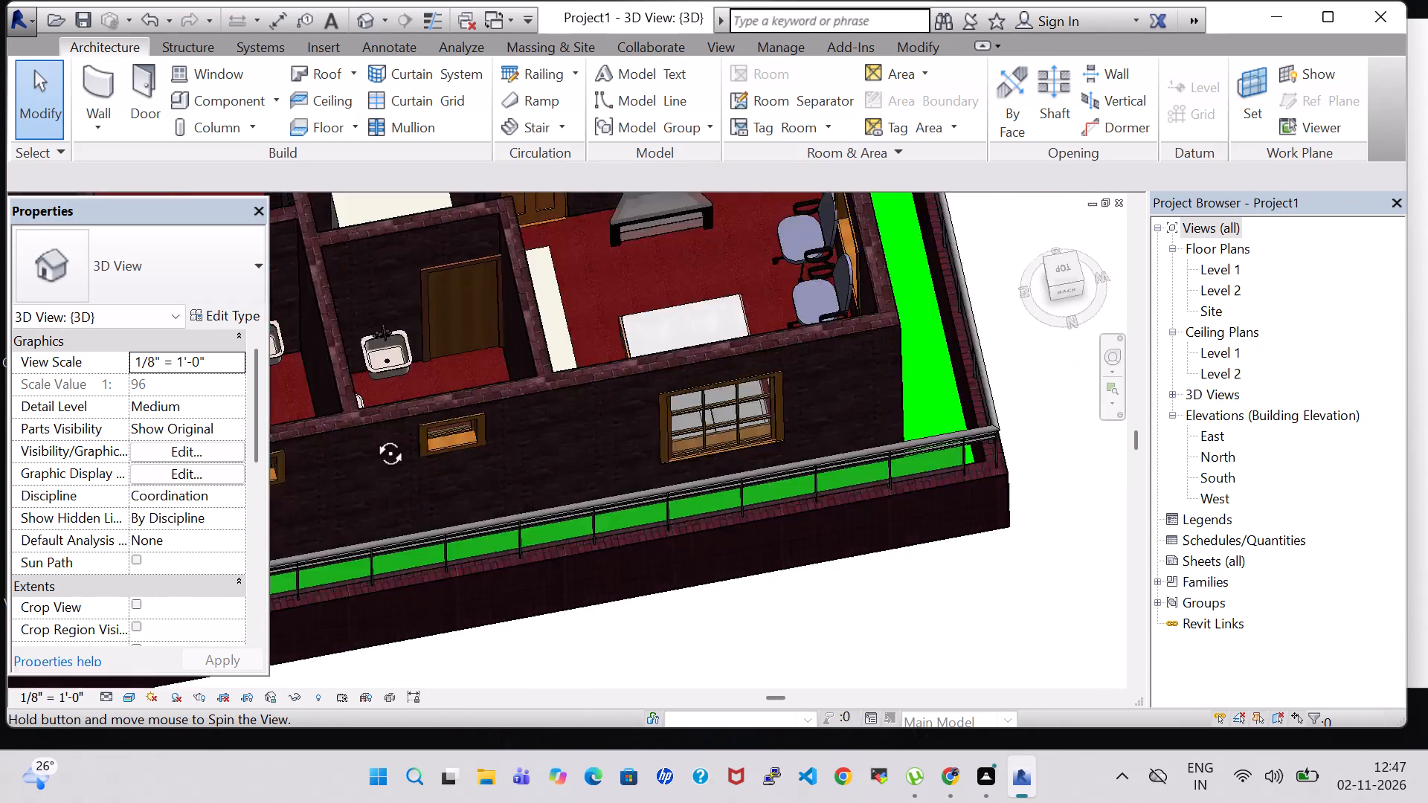
shift+middle_drag(373, 436, 369, 448)
shift+middle_drag(345, 512, 376, 465)
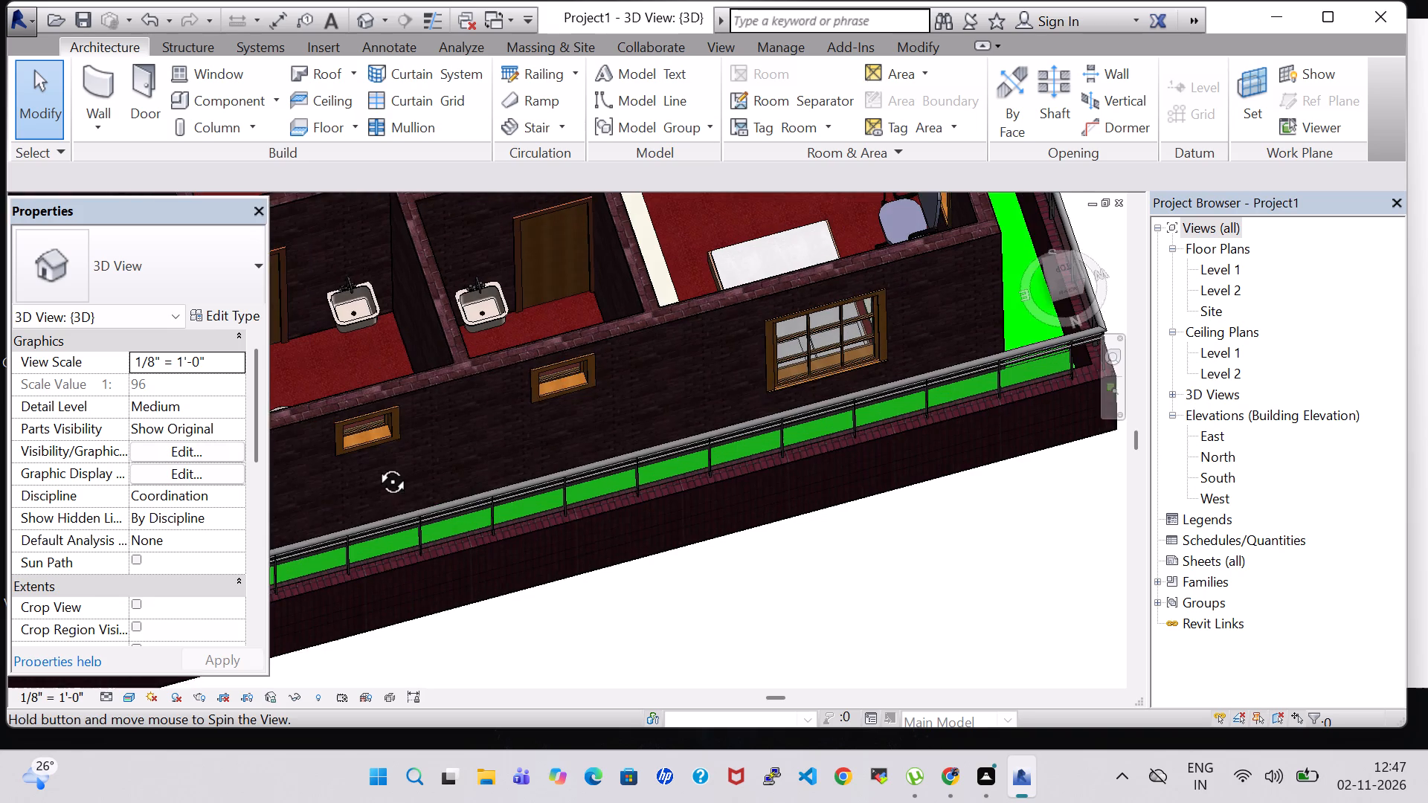
shift+middle_drag(376, 465, 425, 555)
scroll(847, 477, down, 2)
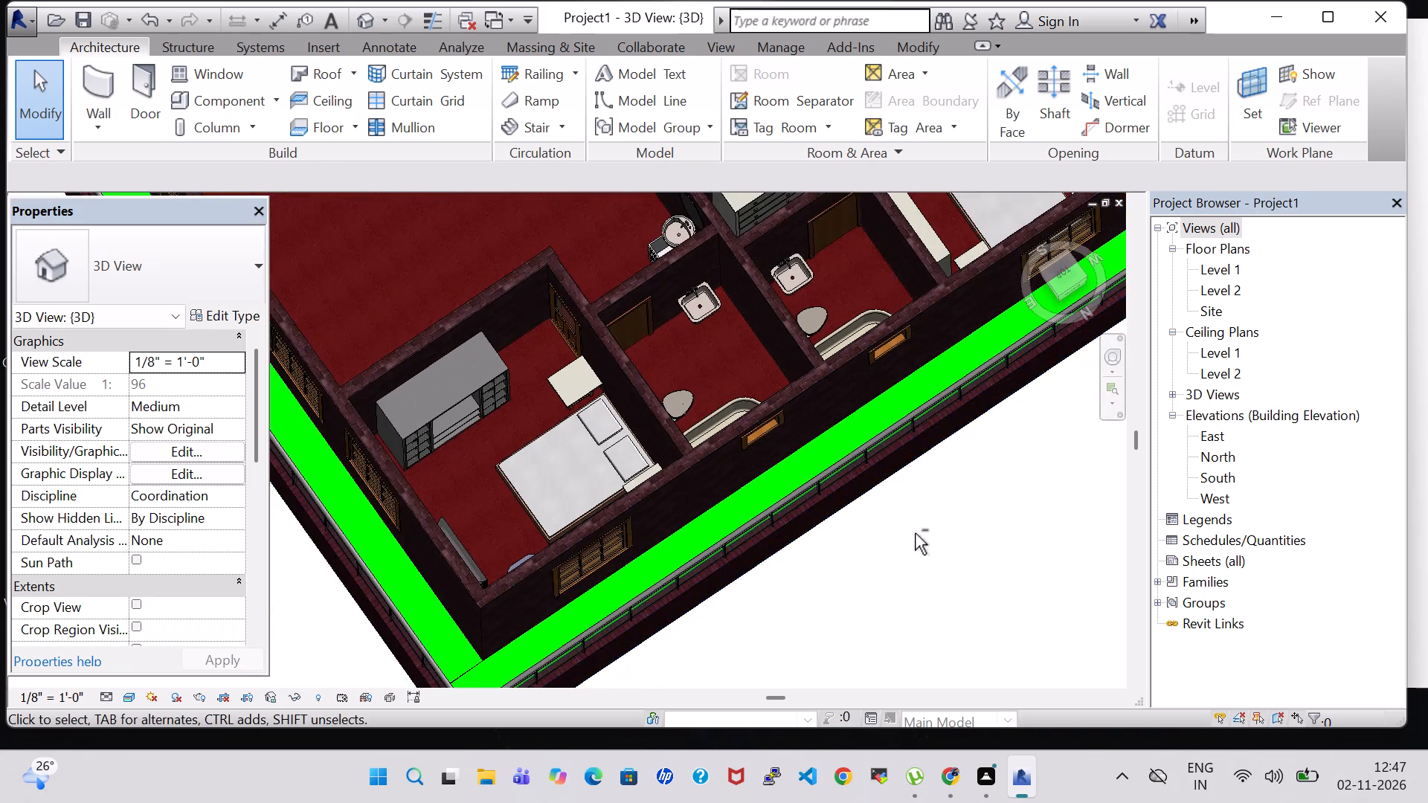
shift+middle_drag(915, 533, 873, 543)
shift+scroll(873, 543, down, 2)
shift+middle_drag(866, 595, 984, 562)
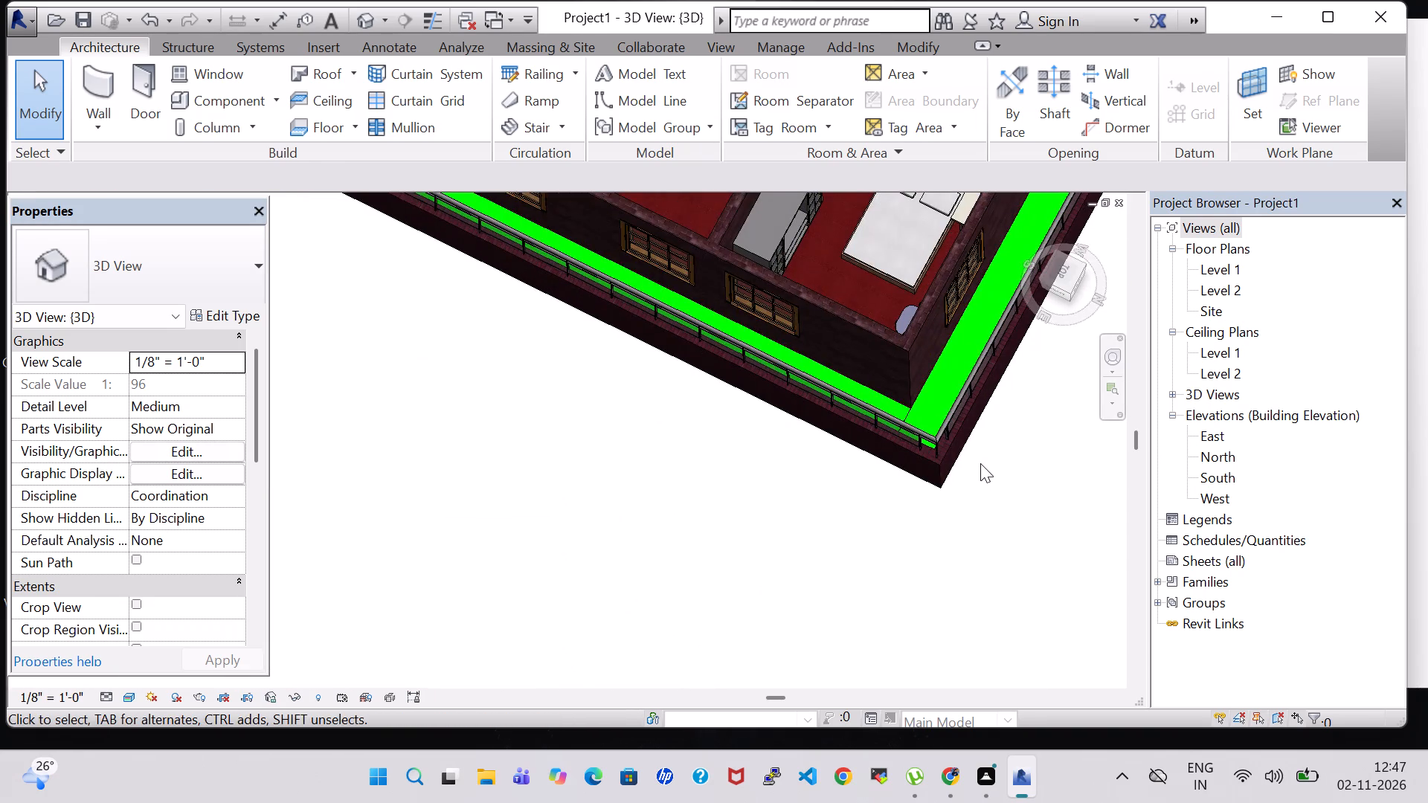
scroll(980, 463, down, 2)
middle_drag(983, 451, 718, 691)
scroll(982, 461, down, 1)
shift+middle_drag(820, 484, 859, 468)
middle_drag(898, 373, 867, 503)
shift+middle_drag(868, 492, 878, 492)
middle_drag(891, 352, 943, 431)
middle_click(947, 433)
middle_drag(570, 420, 572, 420)
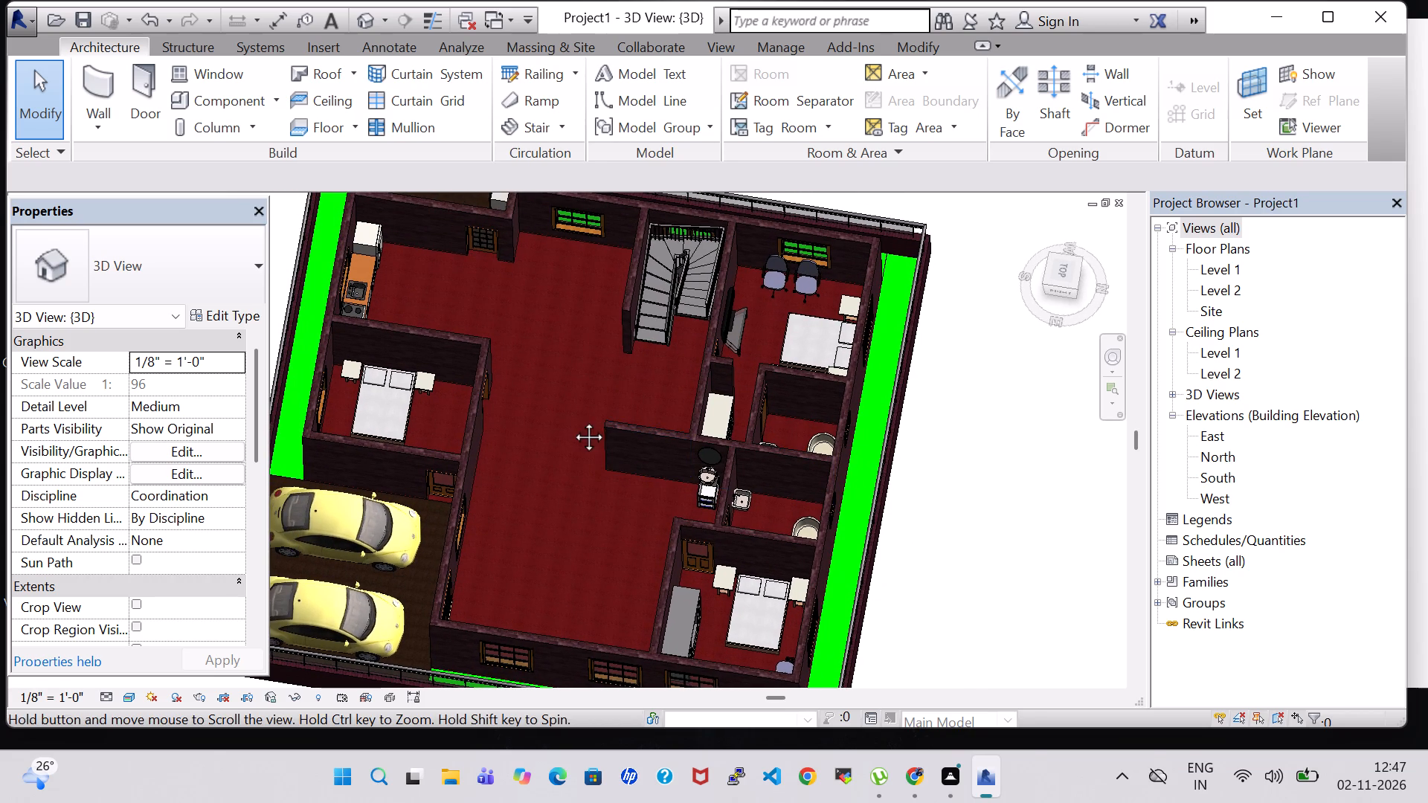
middle_drag(572, 420, 724, 488)
middle_drag(728, 491, 747, 517)
shift+middle_drag(742, 364, 733, 435)
middle_drag(730, 419, 675, 584)
Examine the utility area's appliances and the adjoining kitchen in the 3D view.
scroll(673, 589, down, 1)
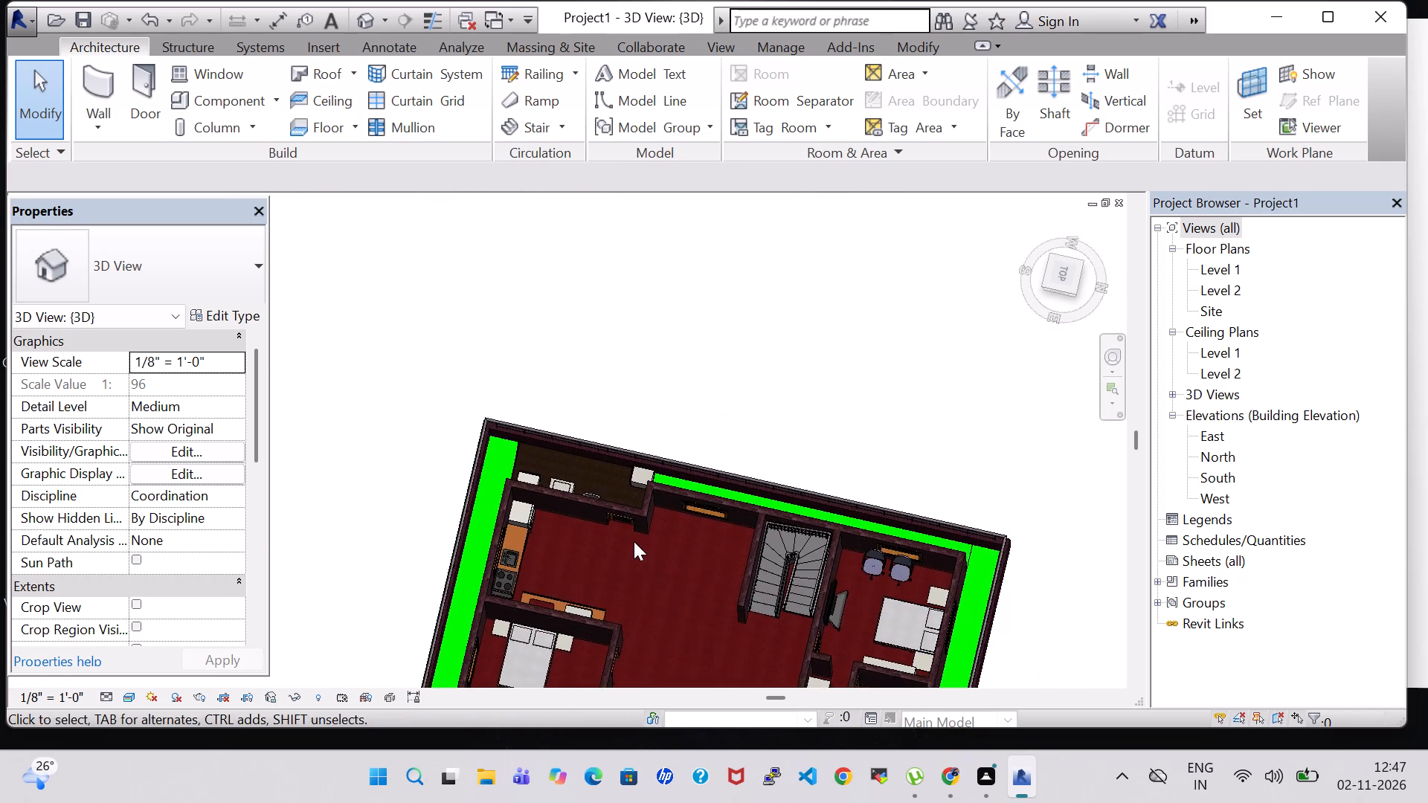
scroll(616, 521, up, 11)
middle_click(607, 619)
middle_drag(567, 311, 544, 344)
shift+middle_drag(537, 400, 546, 465)
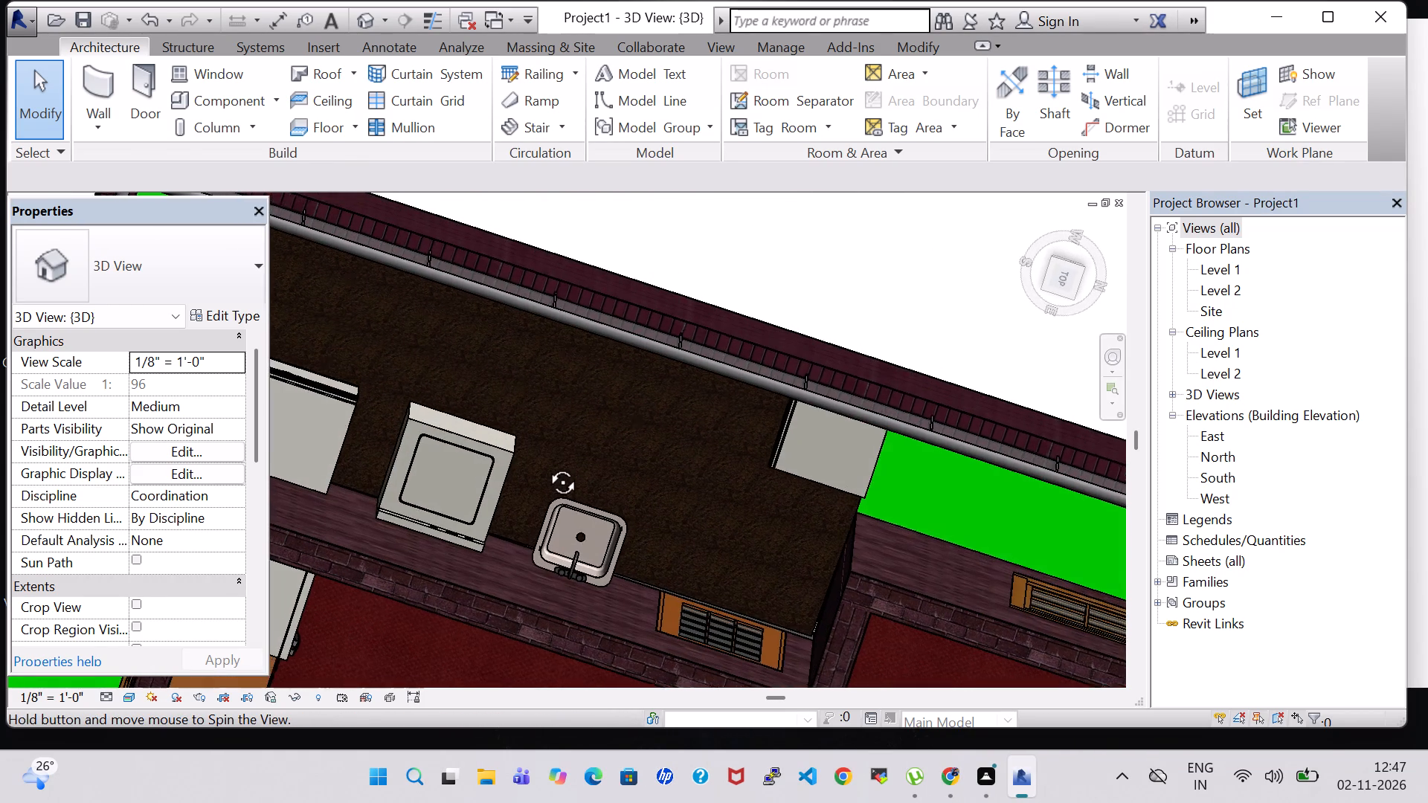
shift+middle_drag(546, 465, 538, 450)
scroll(689, 461, down, 6)
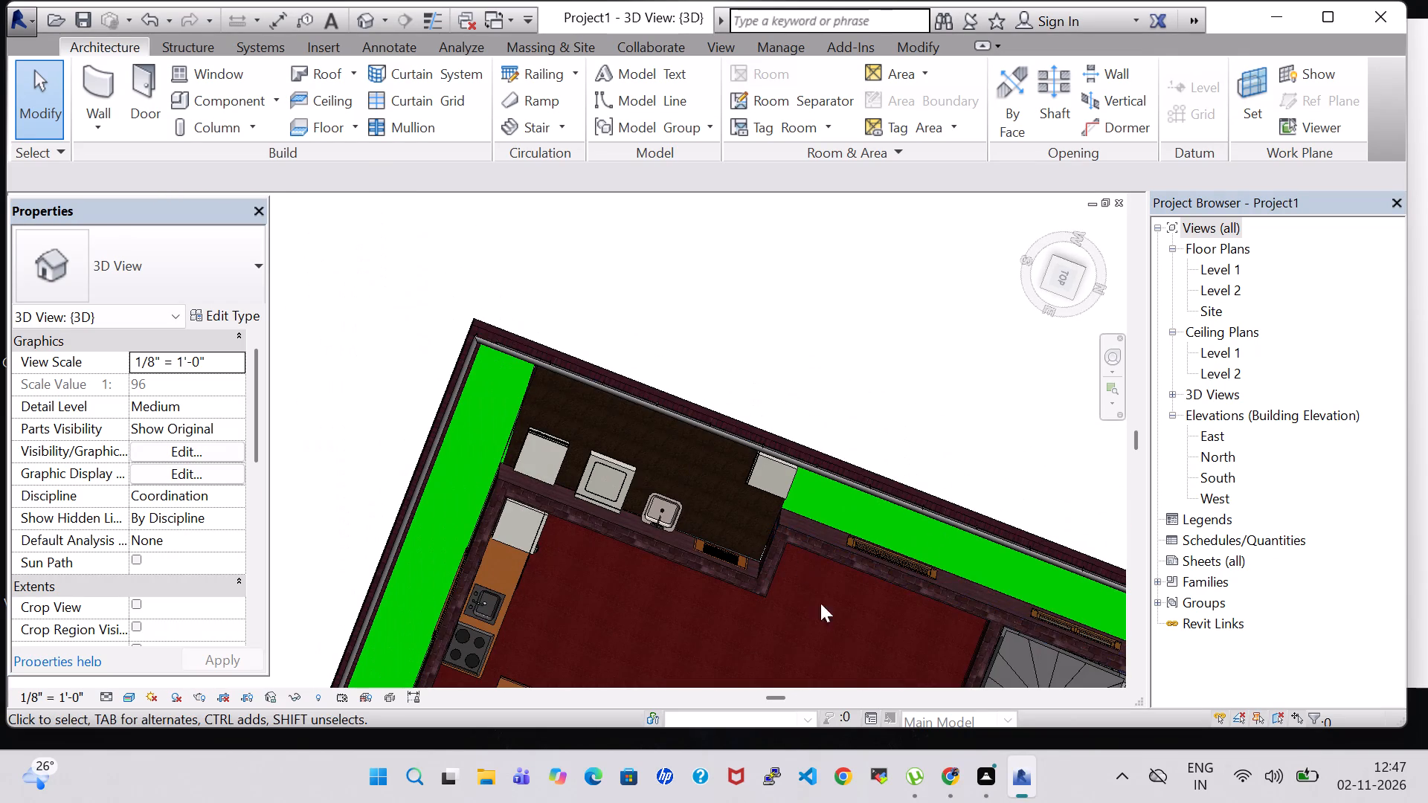
shift+middle_drag(834, 605, 831, 576)
shift+middle_drag(831, 570, 826, 488)
shift+scroll(818, 463, down, 3)
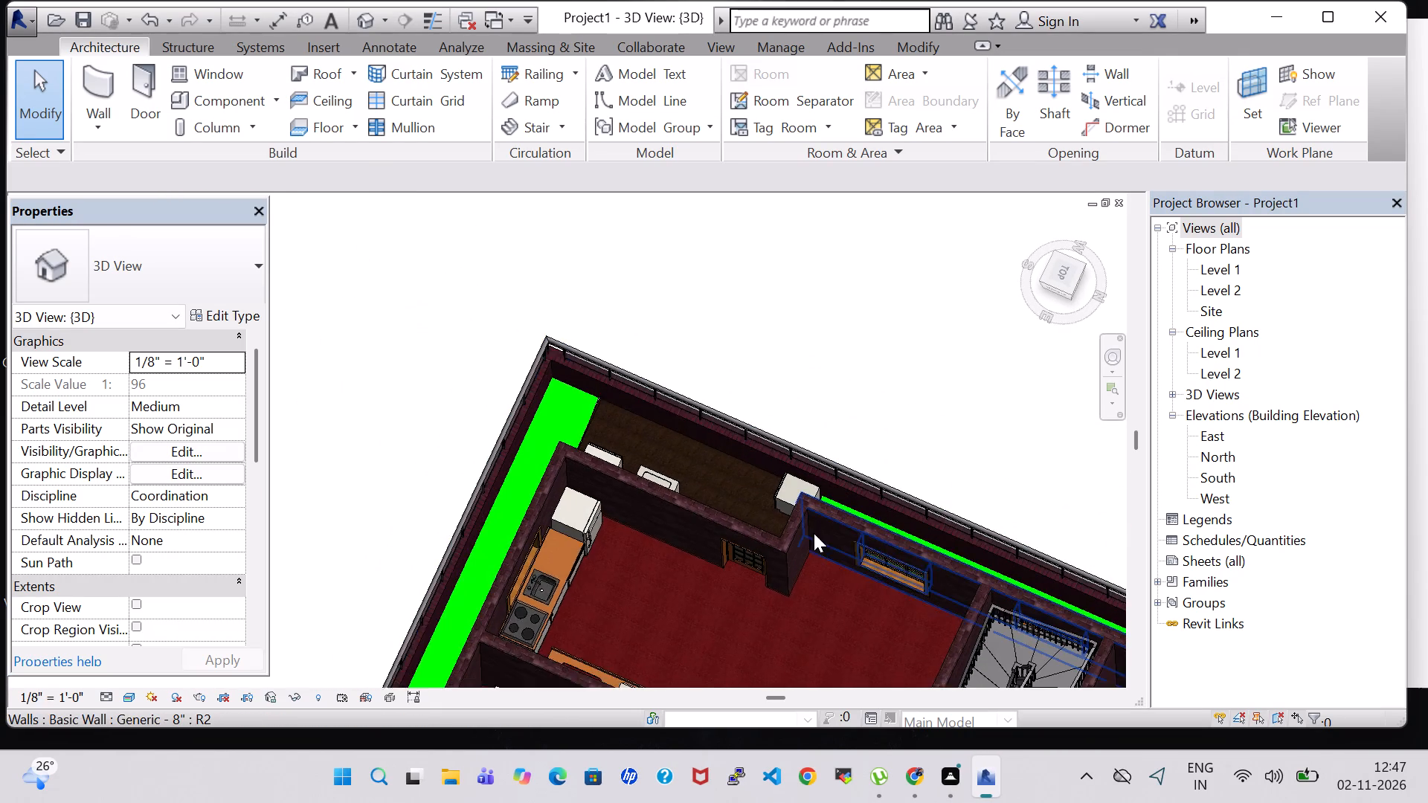
middle_drag(840, 595, 733, 294)
scroll(728, 337, down, 1)
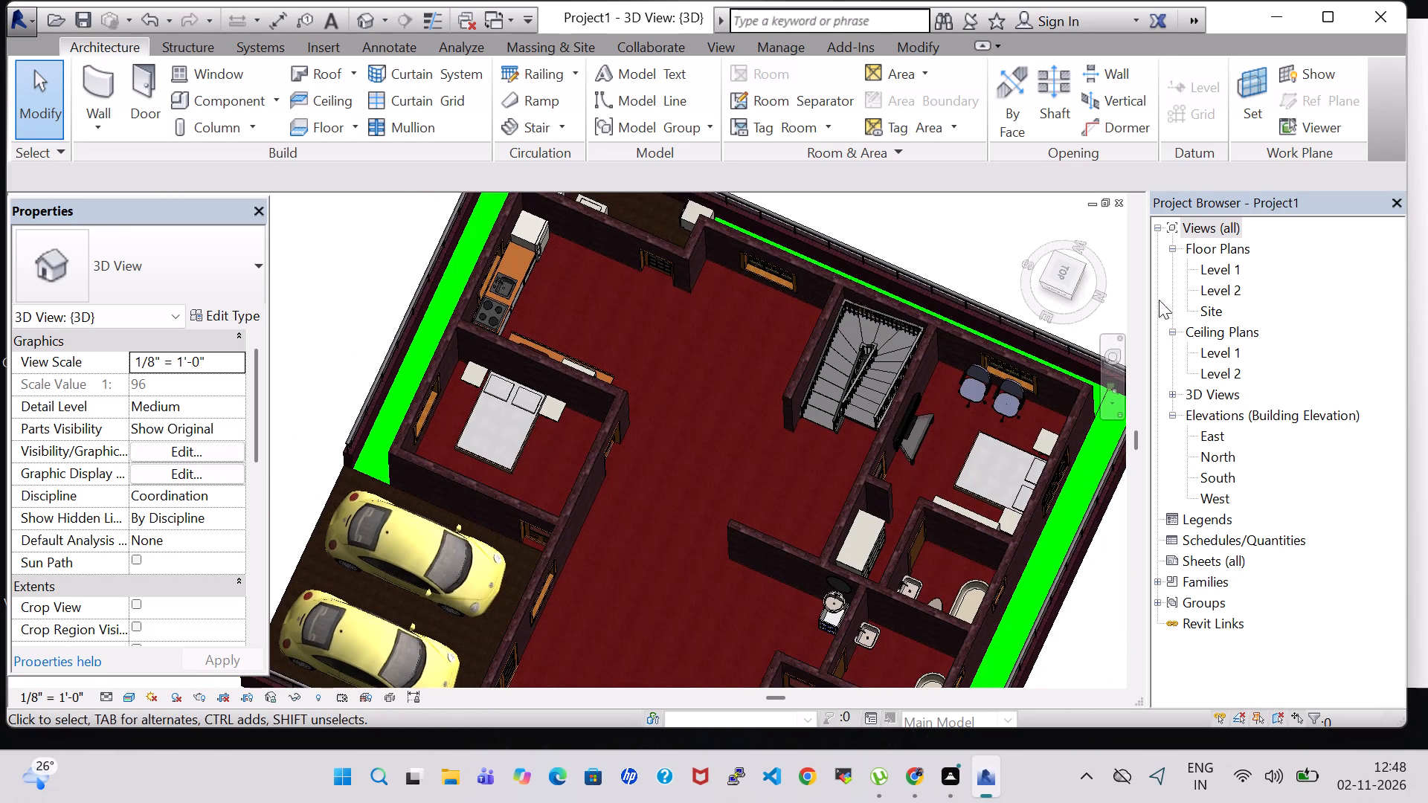
On the Level 1 plan, place an Oven Double-Built-in 24 1/4" x 50 3/8" x 24" in the kitchen, rotated against the utility-side wall.
double_click(1213, 262)
scroll(621, 307, down, 4)
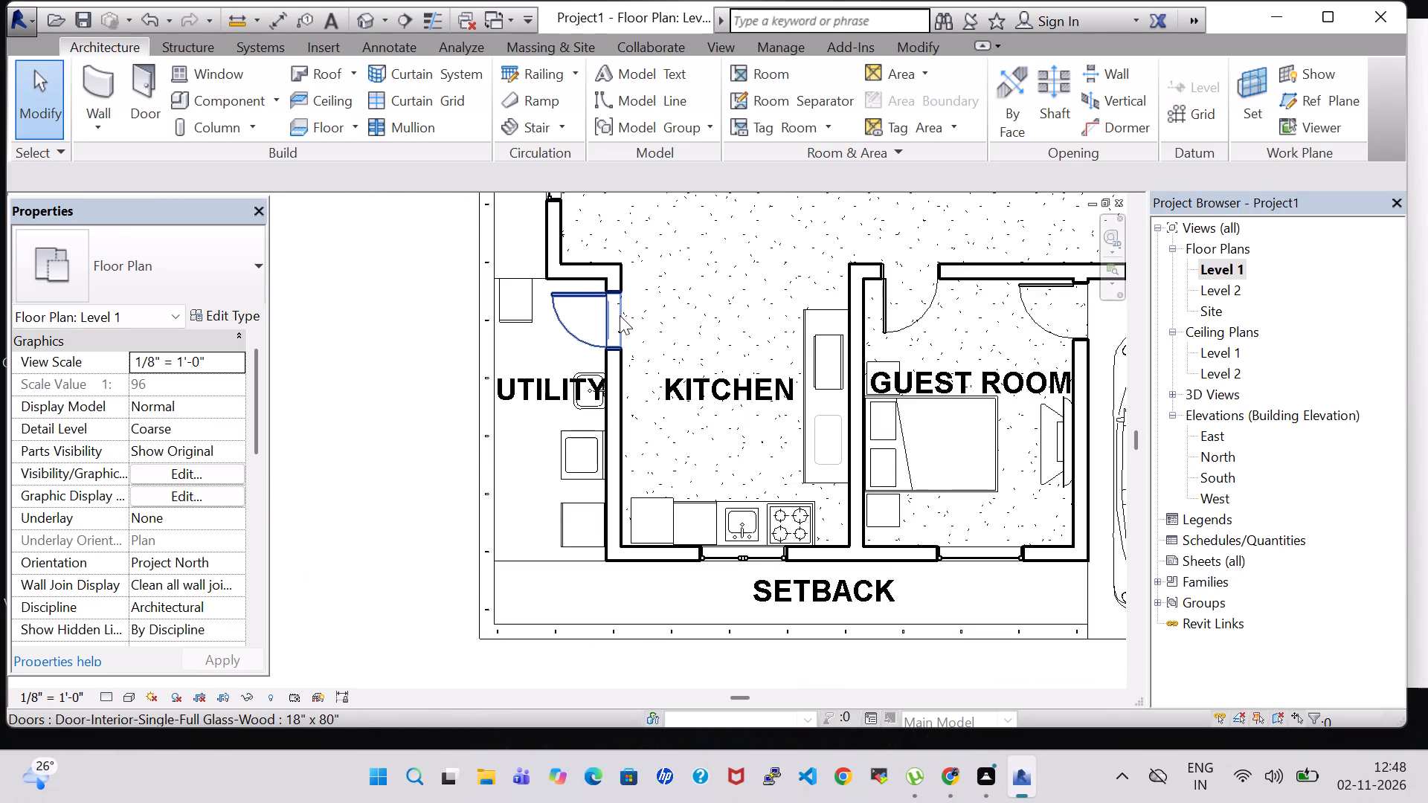
scroll(620, 315, down, 4)
click(219, 94)
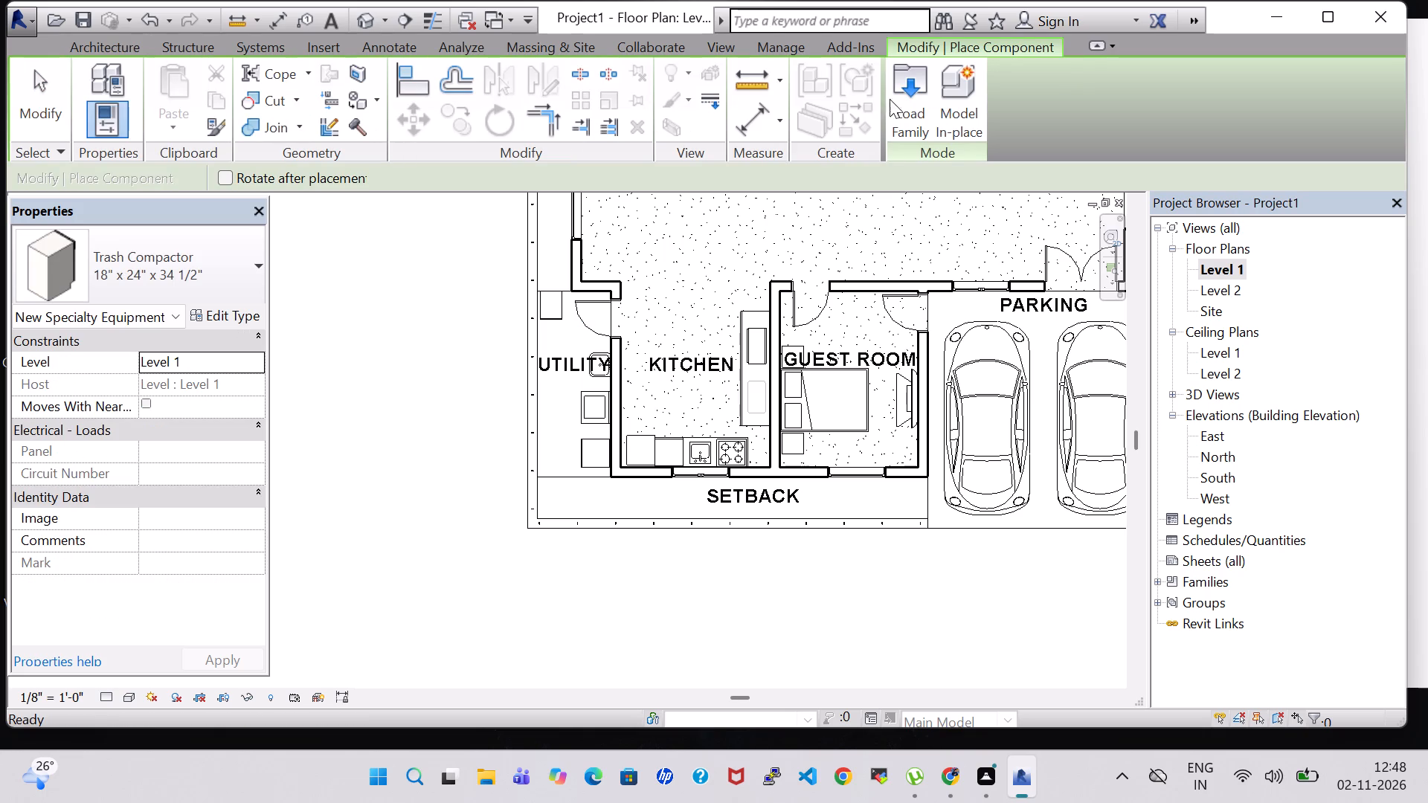
double_click(217, 236)
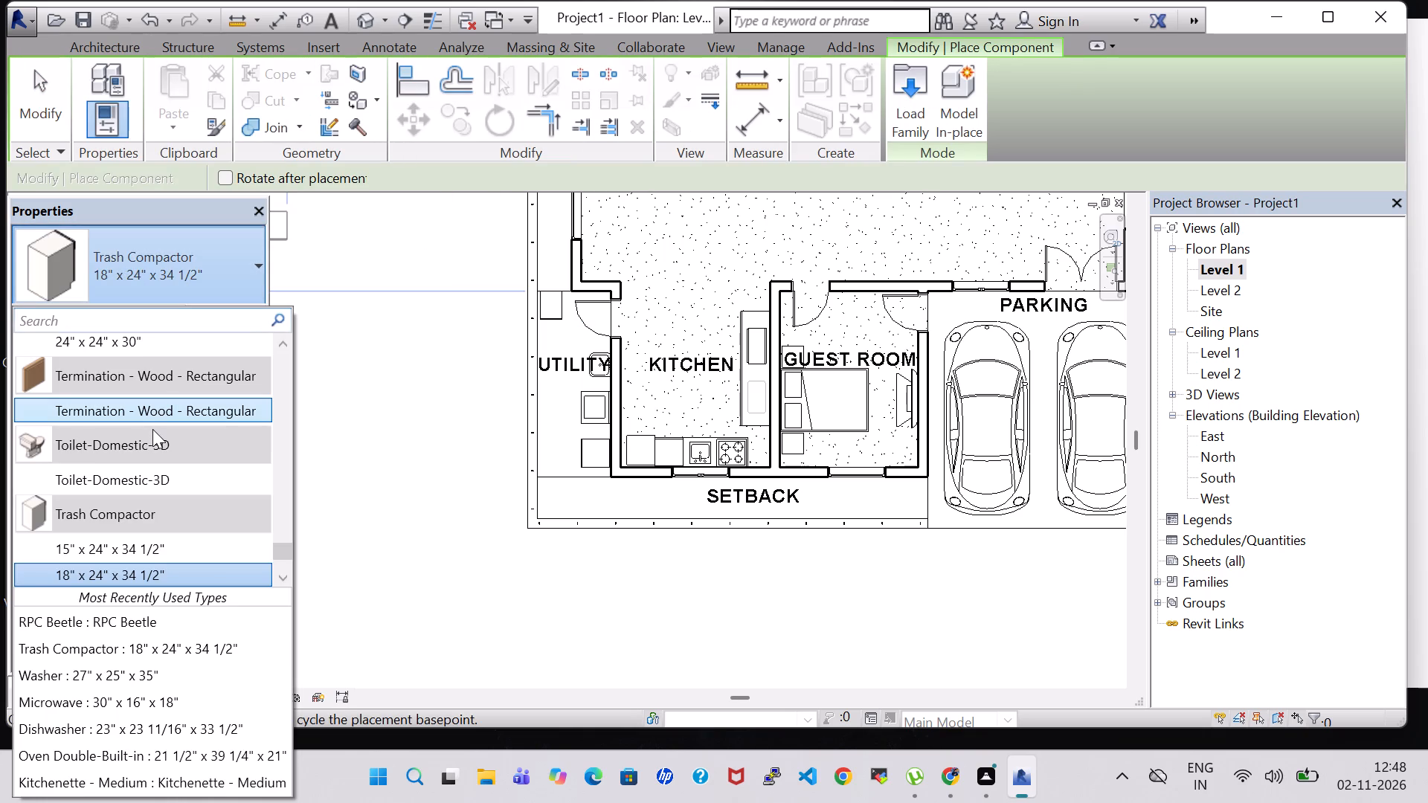
text(OV)
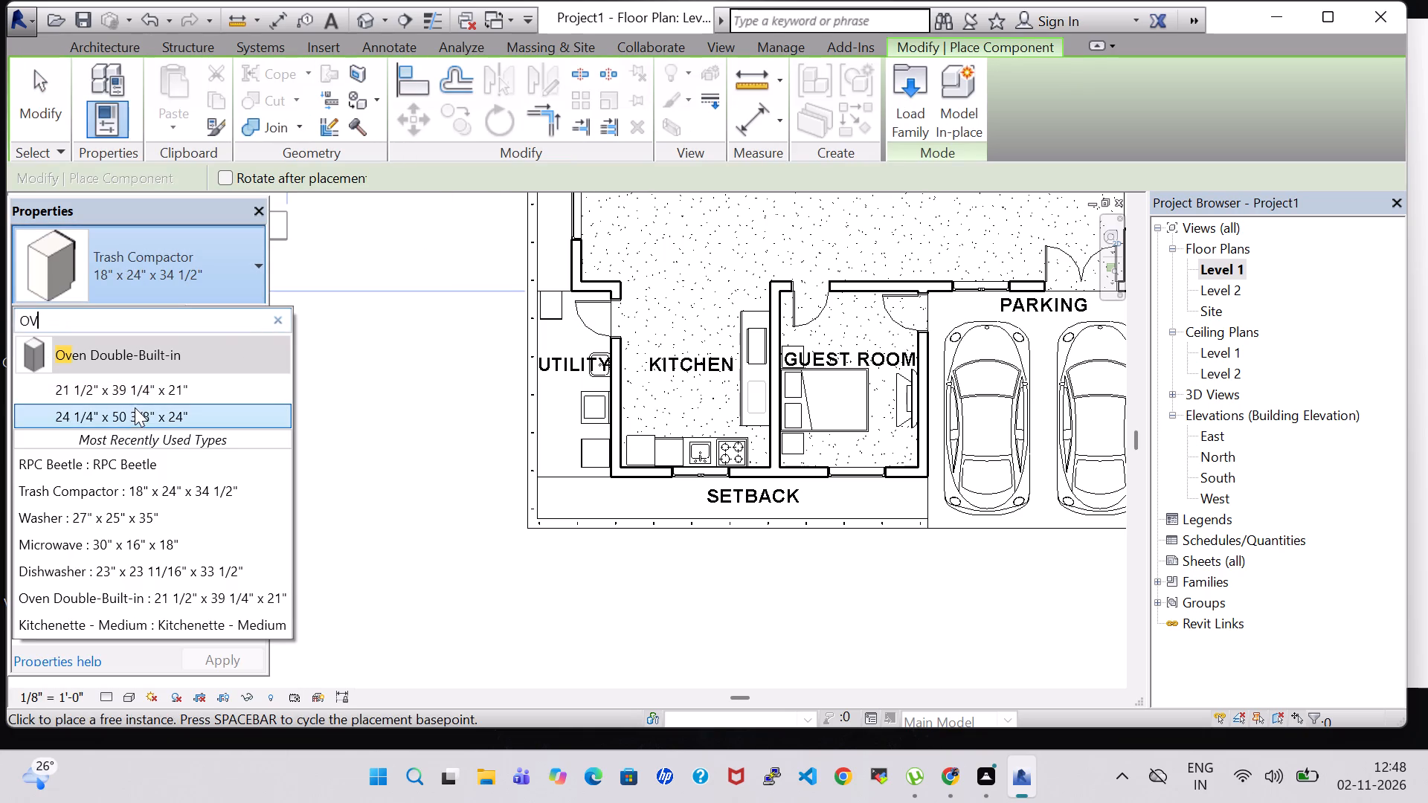
click(135, 408)
scroll(608, 370, up, 4)
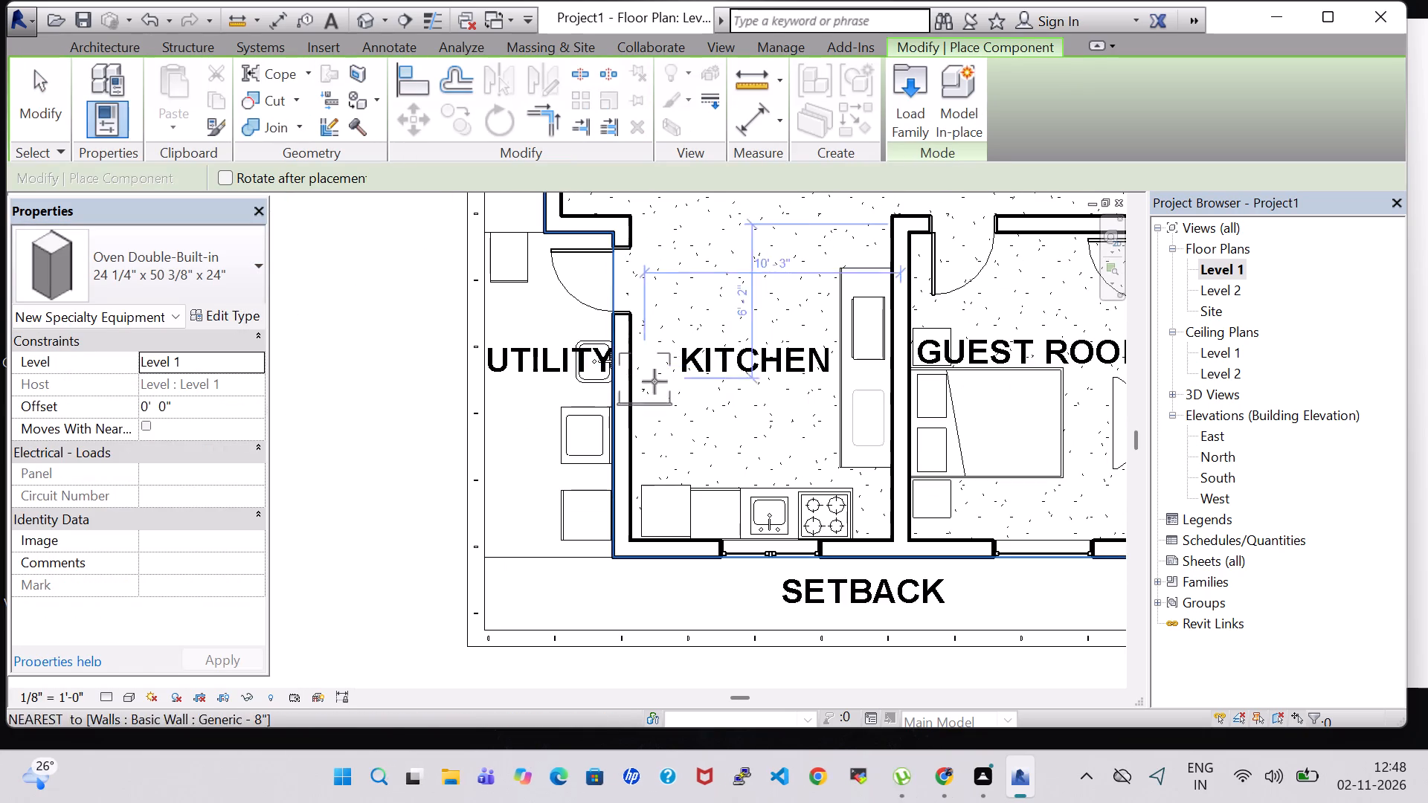
key(space)
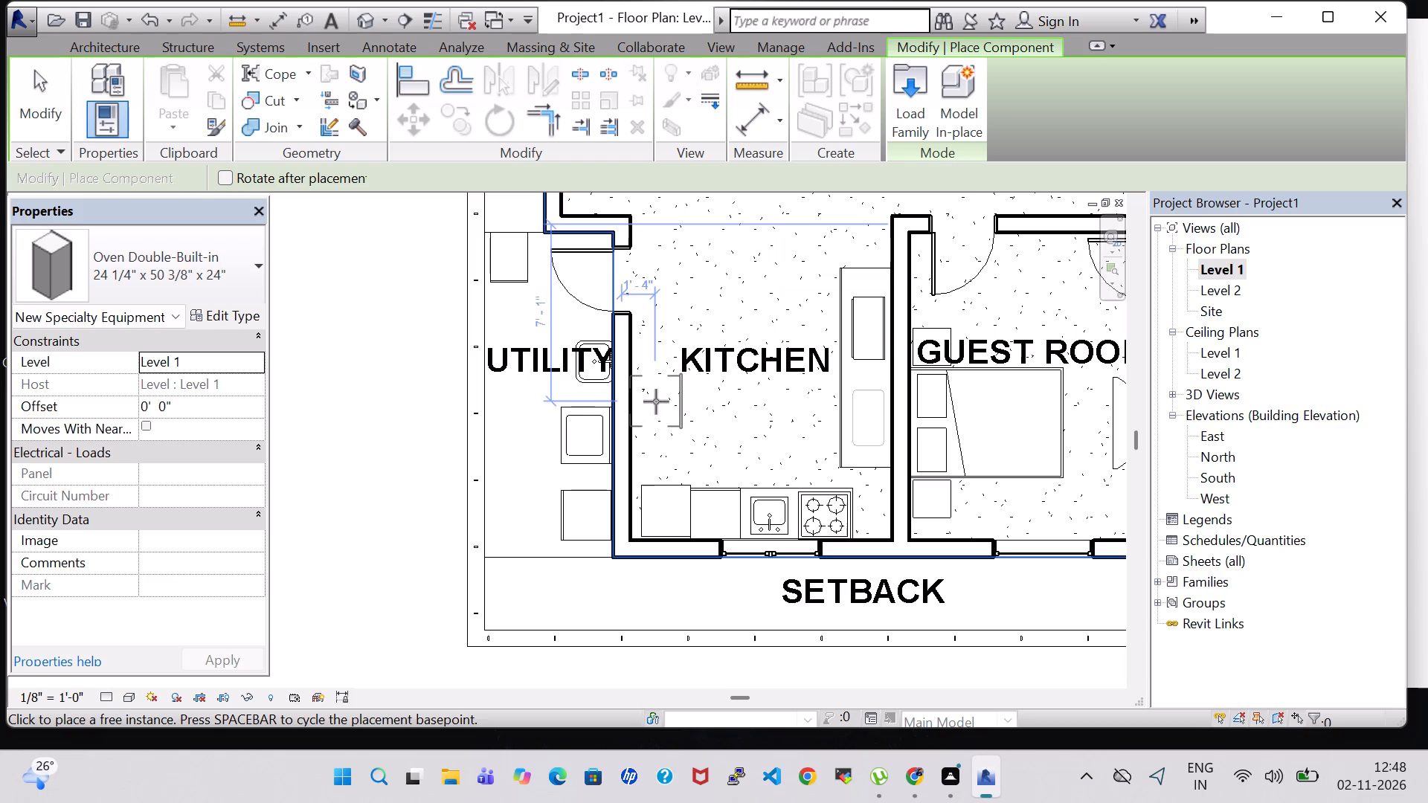
click(656, 400)
key(Escape)
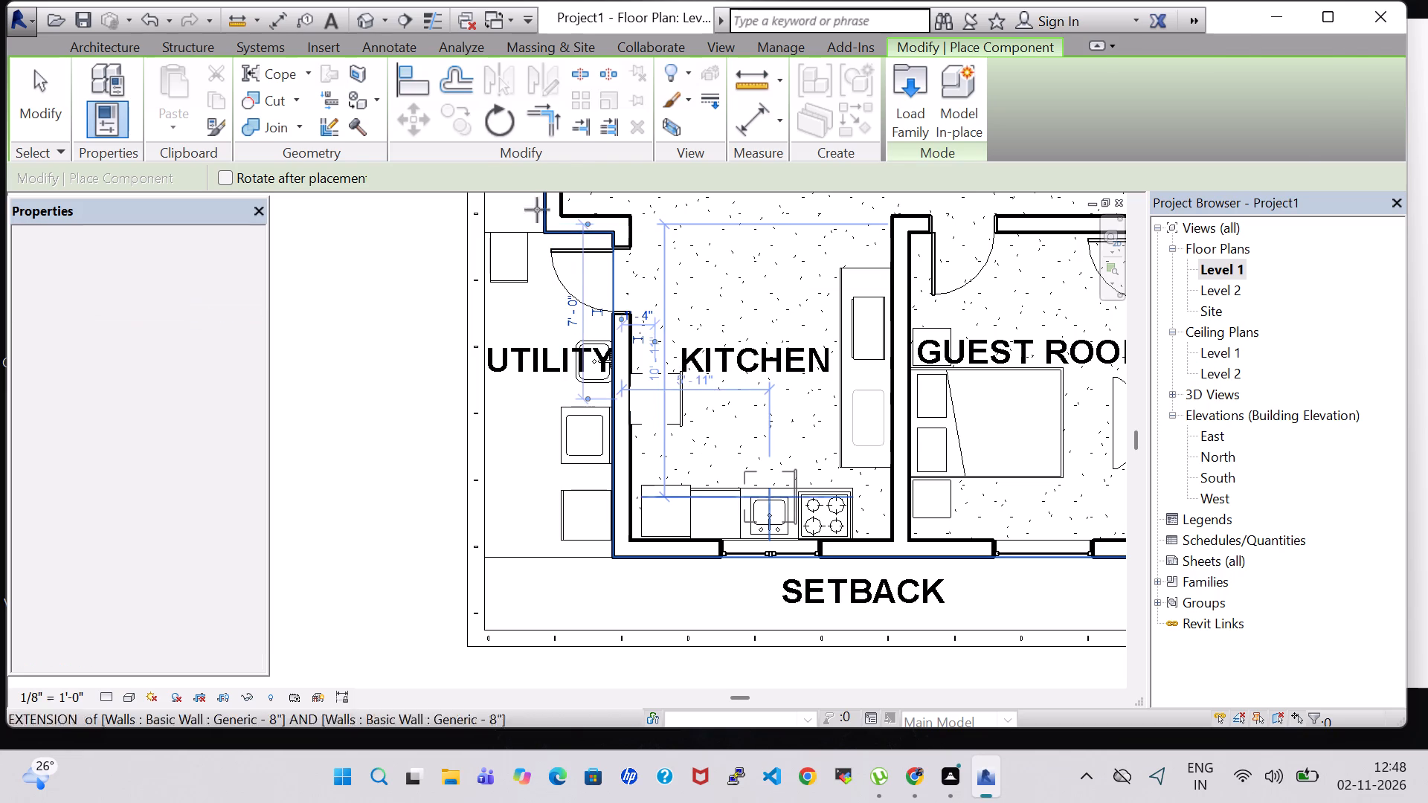
key(Escape)
key(Escape)
Inspect the kitchen's oven and the overall furnished house layout from several angles in the 3D view.
click(351, 18)
click(364, 19)
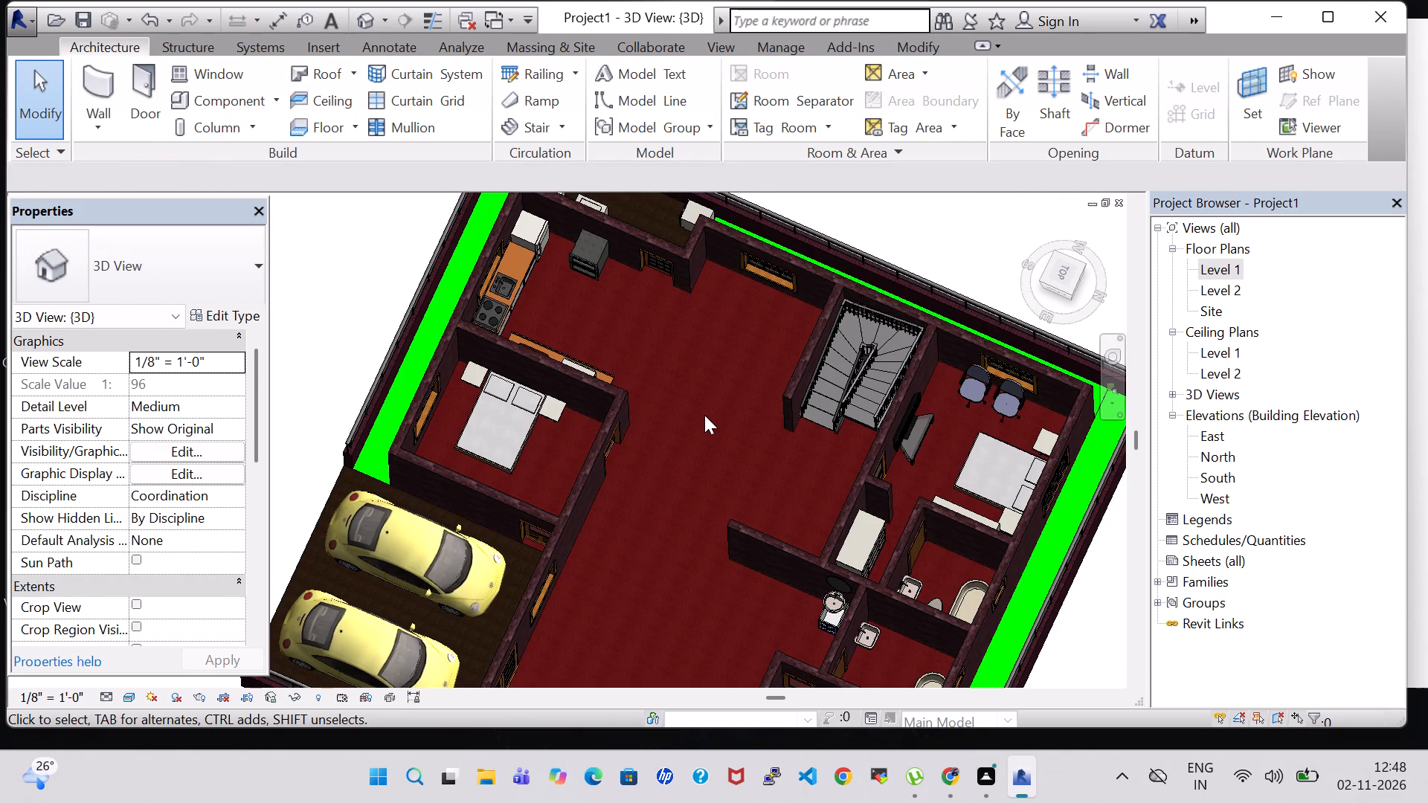
shift+middle_drag(704, 415, 710, 401)
shift+middle_drag(710, 398, 712, 373)
scroll(712, 360, down, 3)
shift+middle_drag(691, 422, 701, 422)
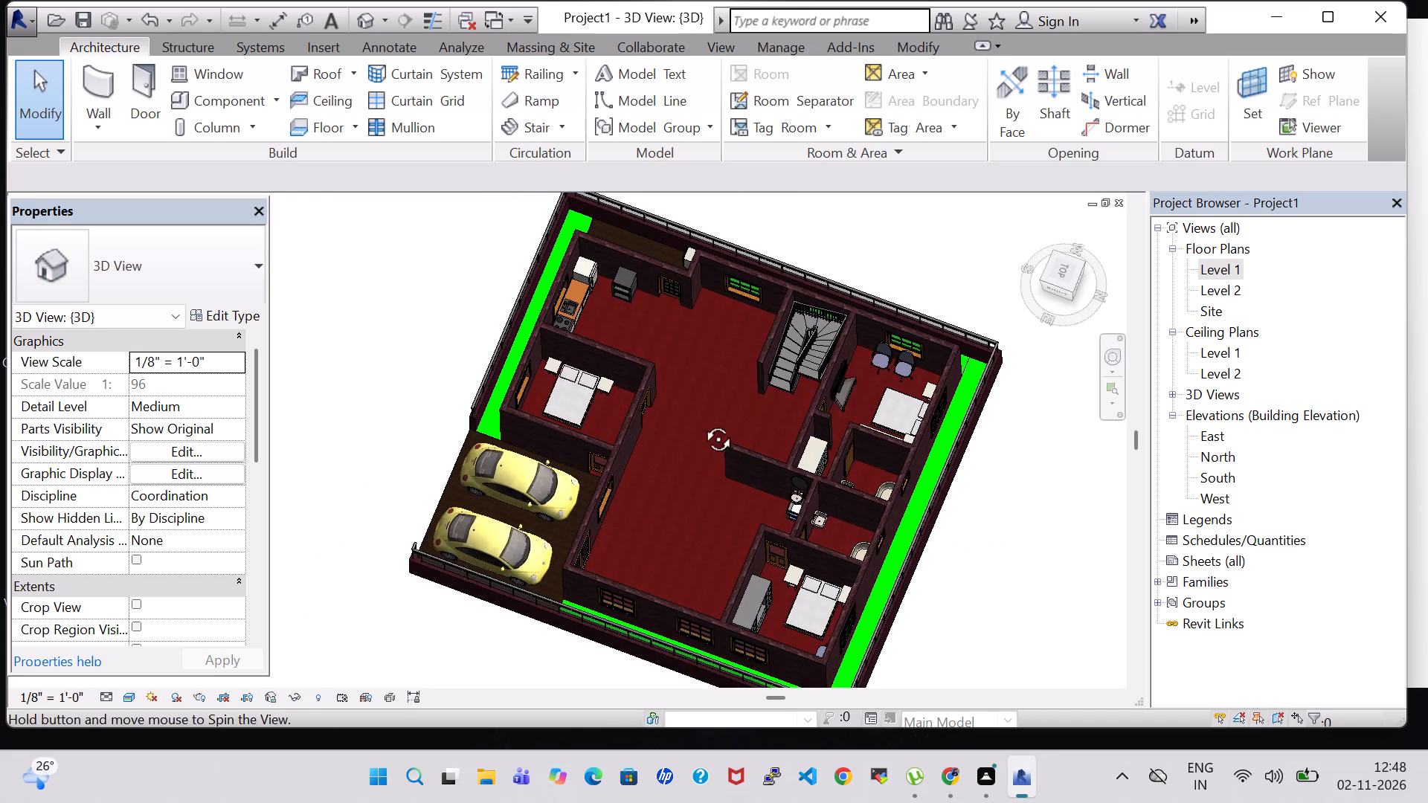
shift+middle_drag(701, 422, 836, 407)
middle_drag(649, 338, 705, 460)
shift+middle_drag(710, 459, 805, 422)
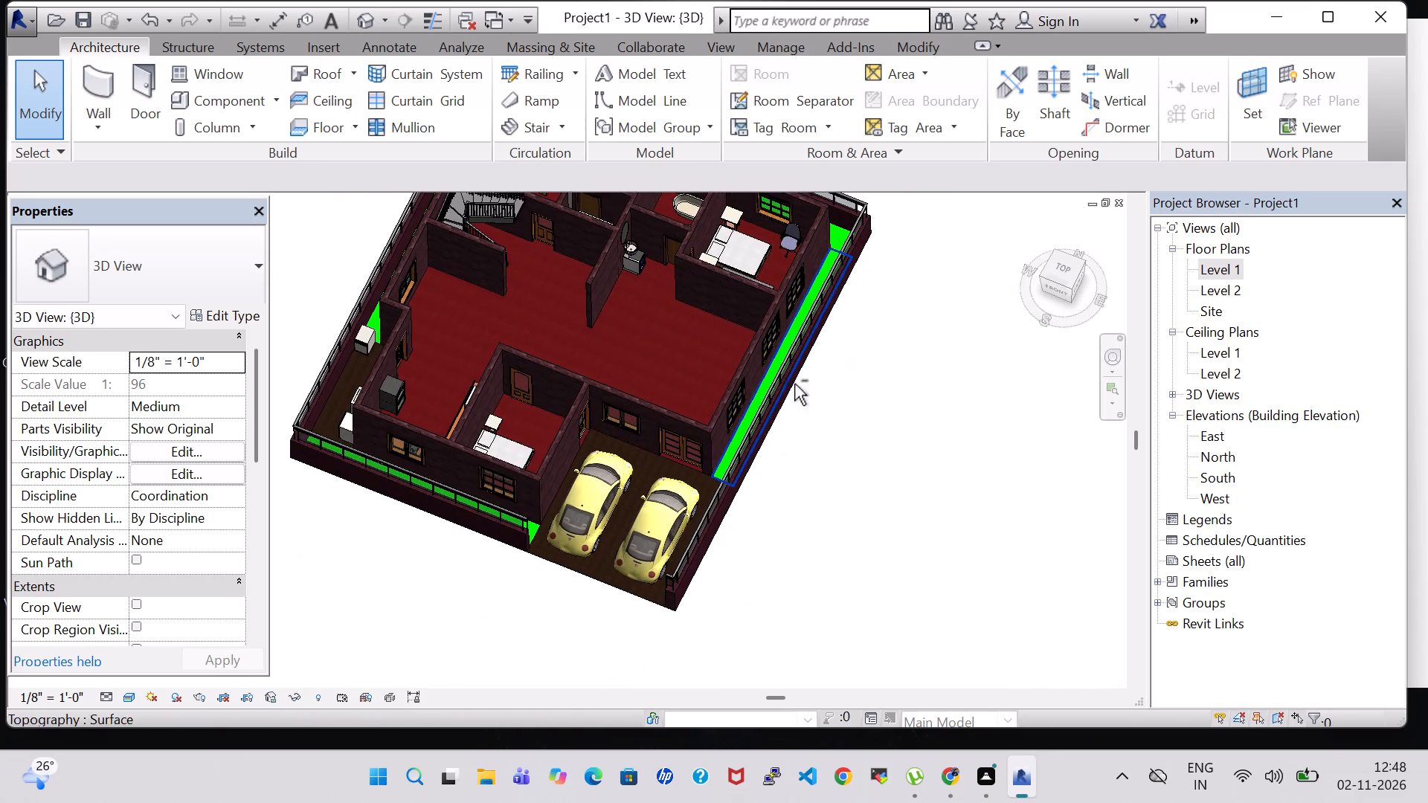
shift+middle_click(789, 477)
shift+middle_drag(801, 464, 808, 444)
middle_drag(803, 420, 890, 497)
shift+middle_drag(889, 564, 904, 564)
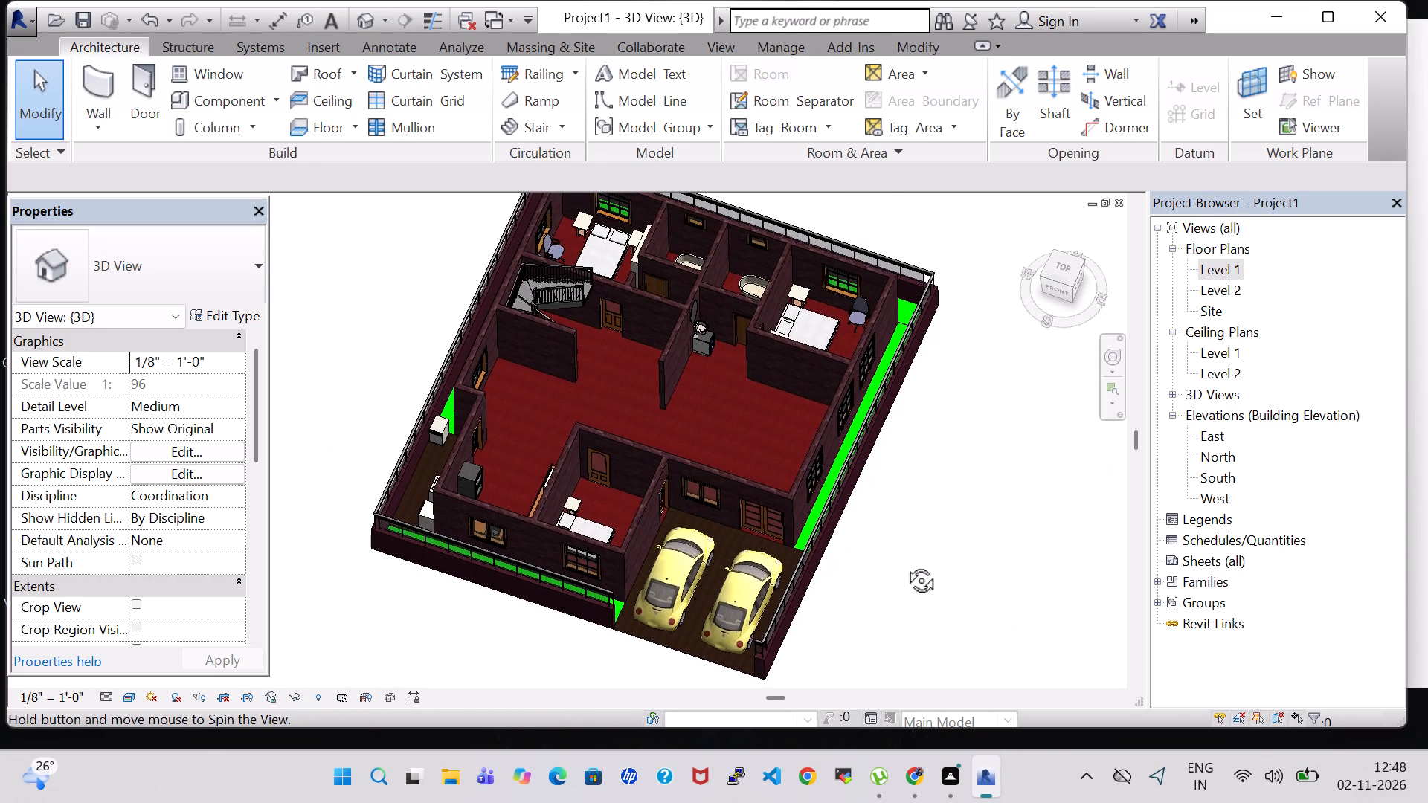
shift+middle_drag(904, 564, 945, 498)
shift+middle_click(933, 512)
On the Level 1 plan, load the Table-Dining Round w Chairs family from the Furniture library's Tables folder.
double_click(1219, 271)
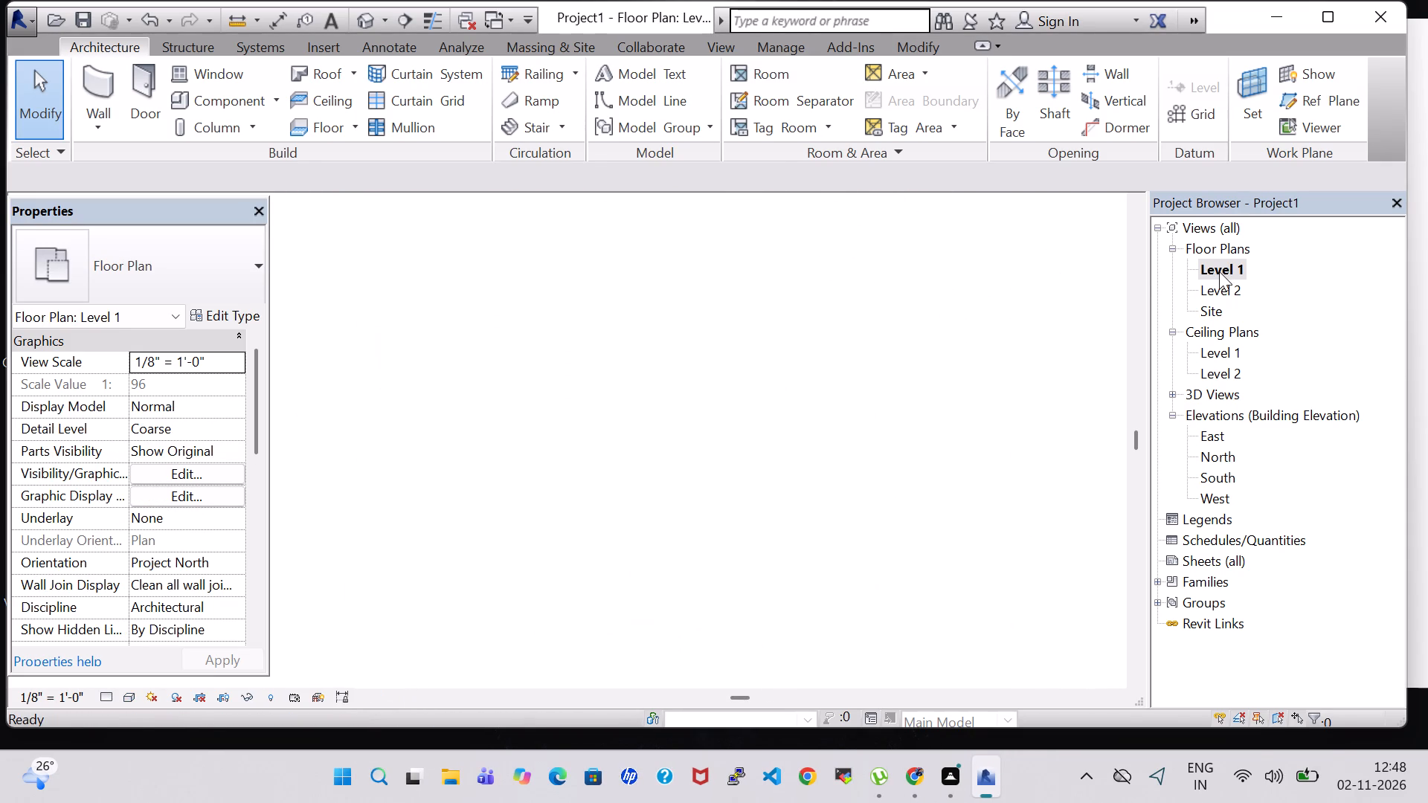
scroll(590, 368, down, 5)
scroll(684, 255, down, 1)
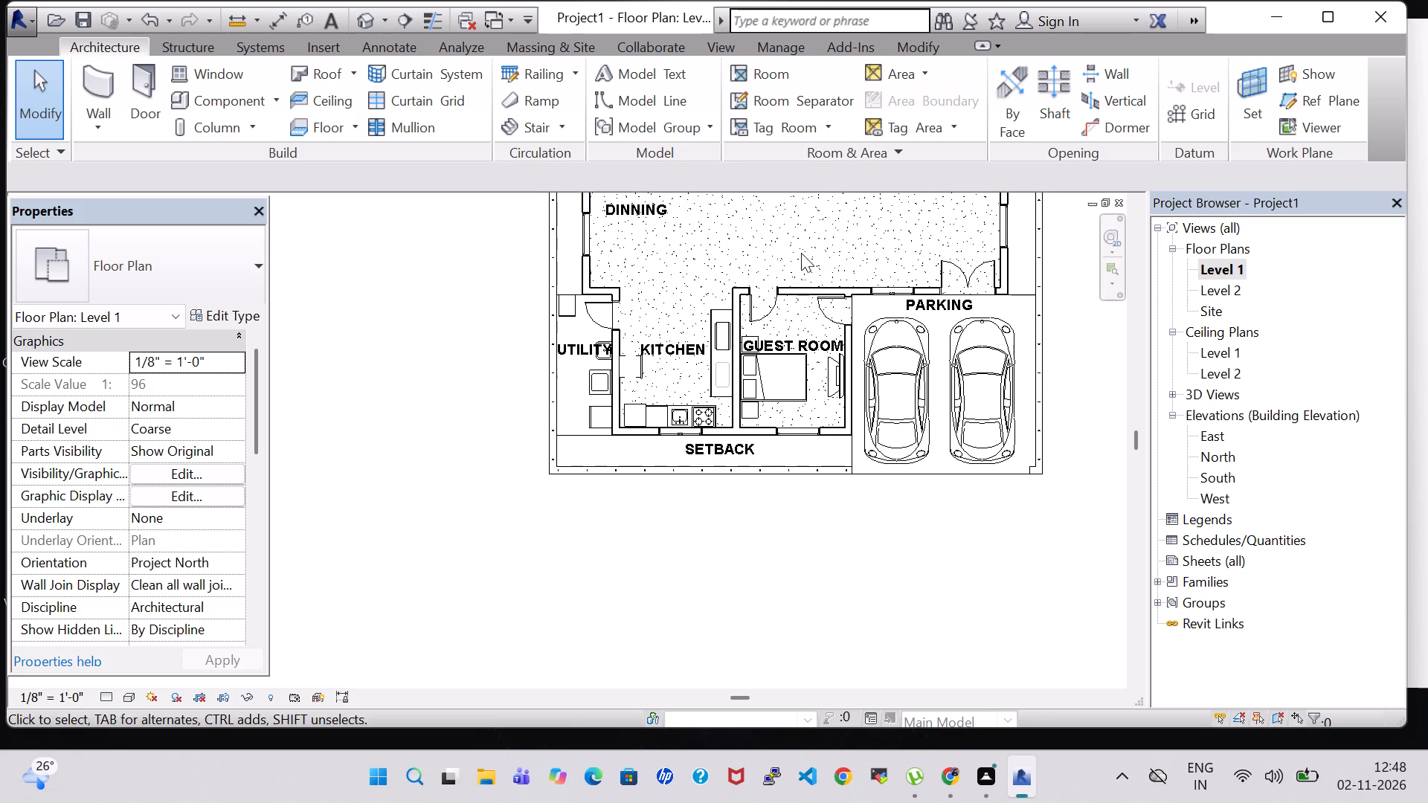
middle_drag(801, 253, 707, 376)
middle_drag(705, 378, 683, 423)
scroll(662, 462, down, 1)
scroll(685, 392, down, 1)
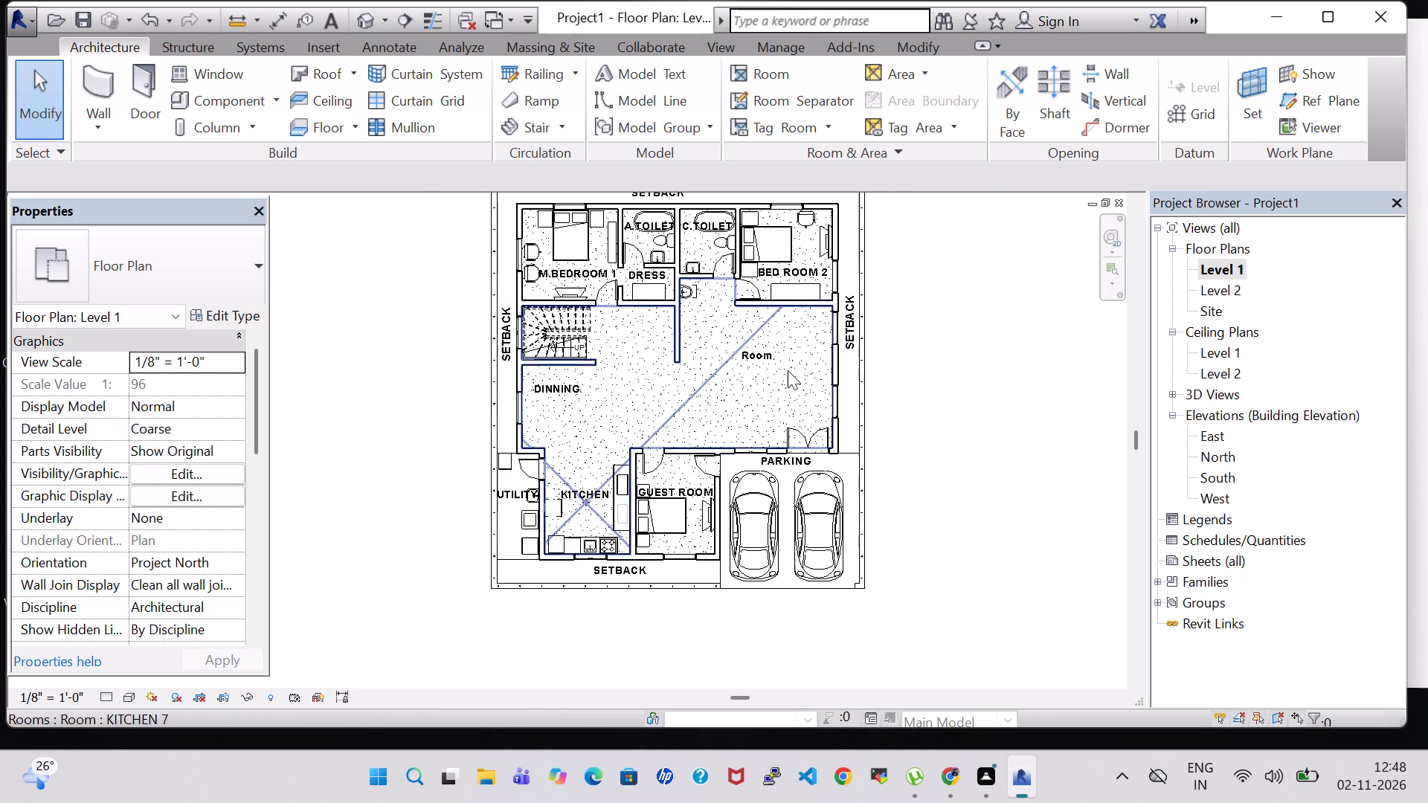
middle_drag(935, 337, 925, 372)
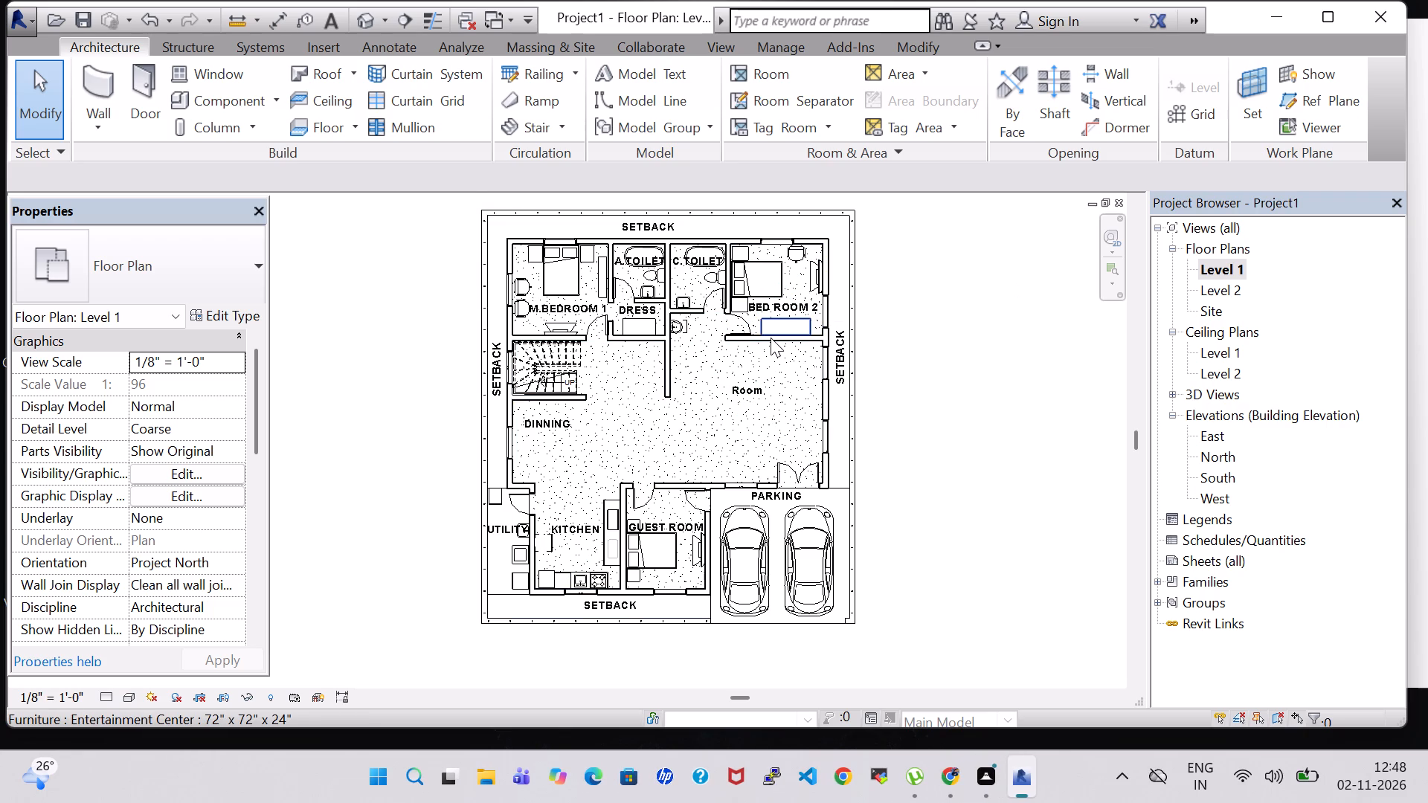
click(228, 103)
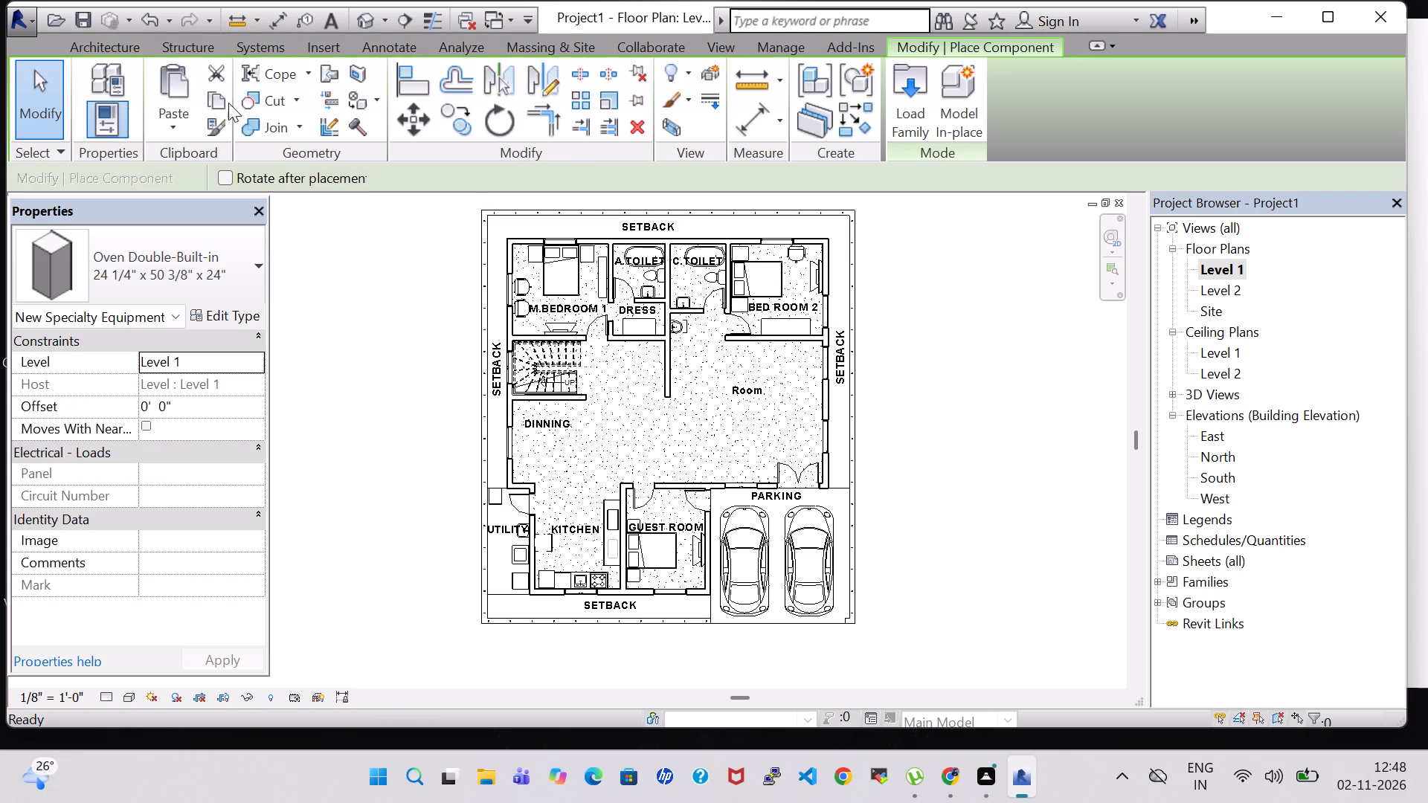
double_click(910, 112)
scroll(796, 274, down, 1)
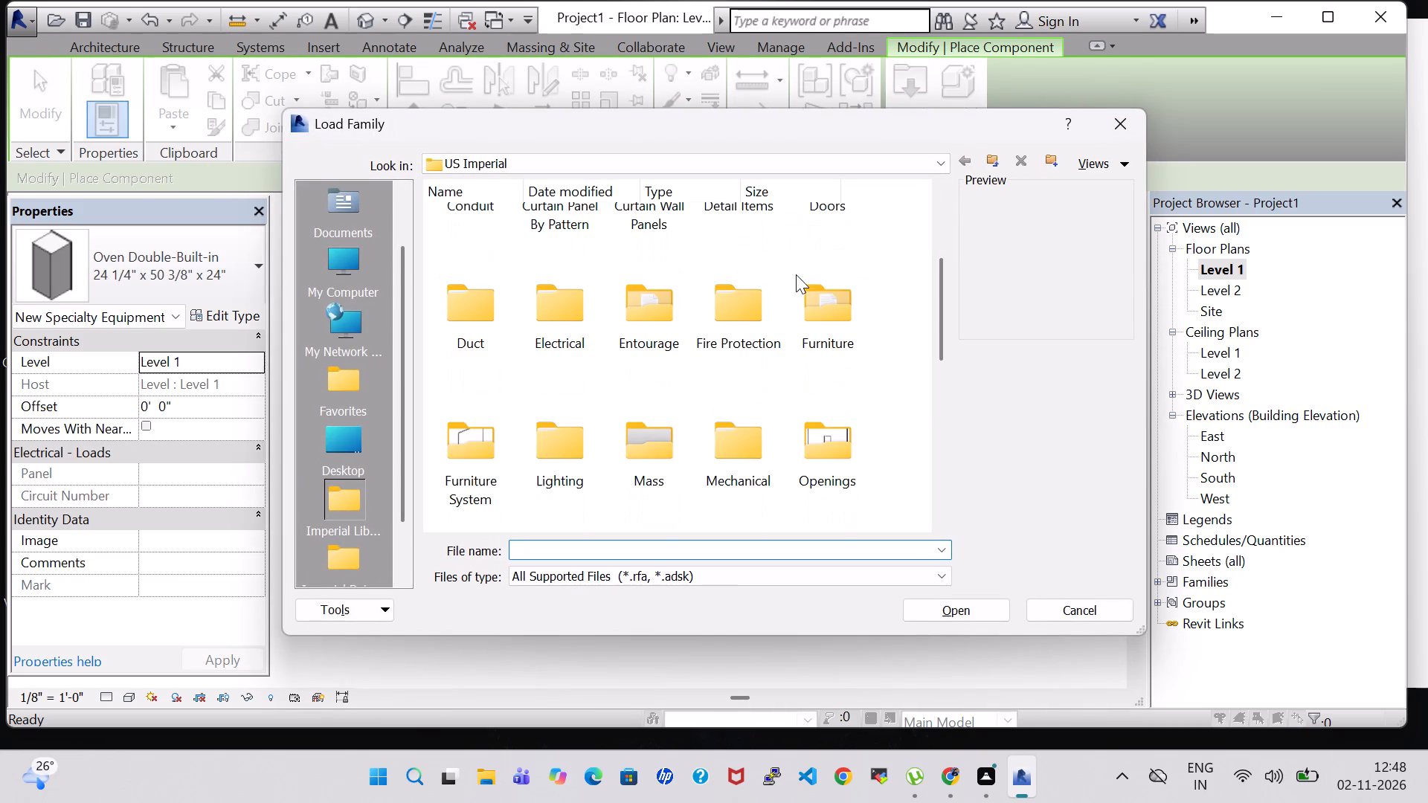
double_click(820, 296)
double_click(765, 224)
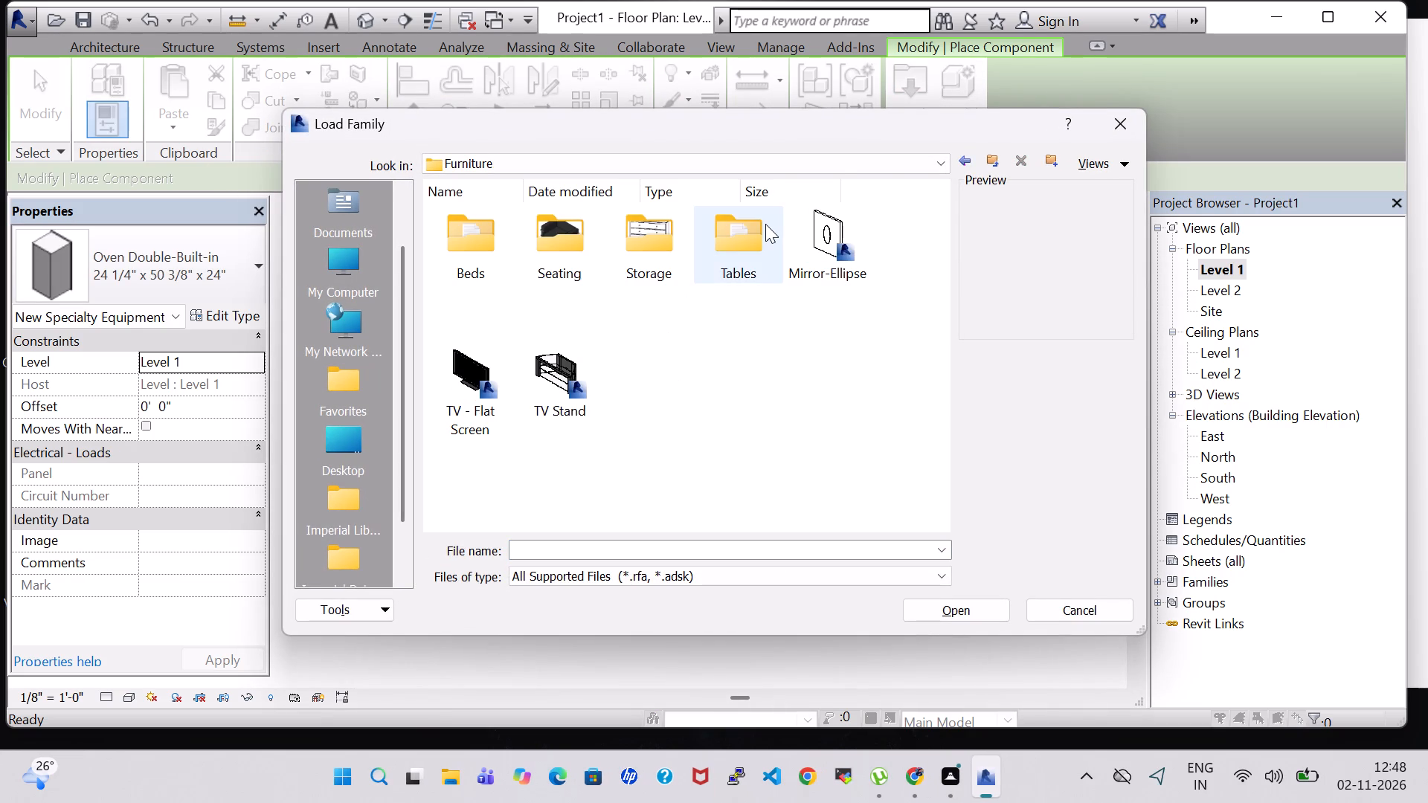
click(750, 231)
click(949, 616)
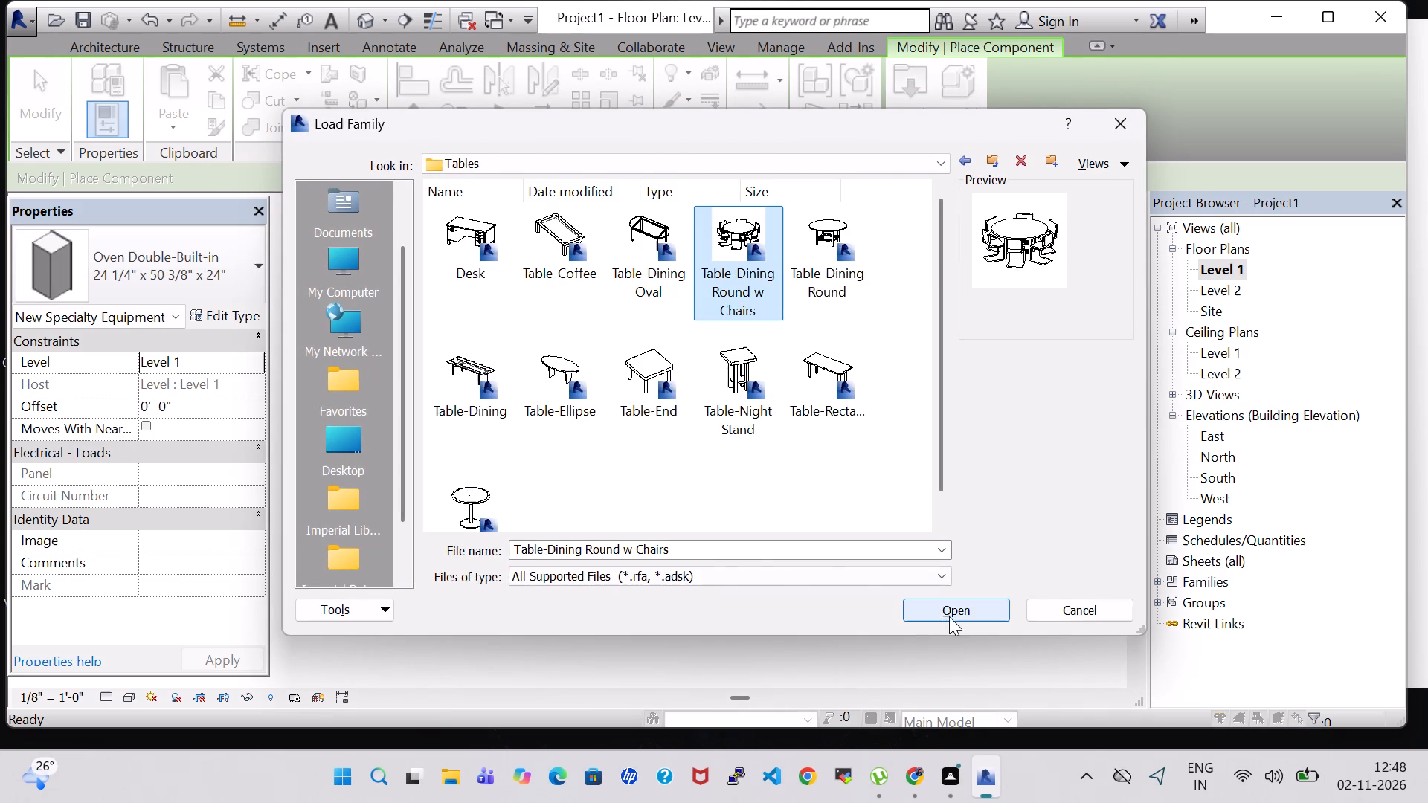
Place a 36" Diameter Table-Dining Round w Chairs in the dining area, near the window wall below the staircase.
scroll(570, 459, up, 8)
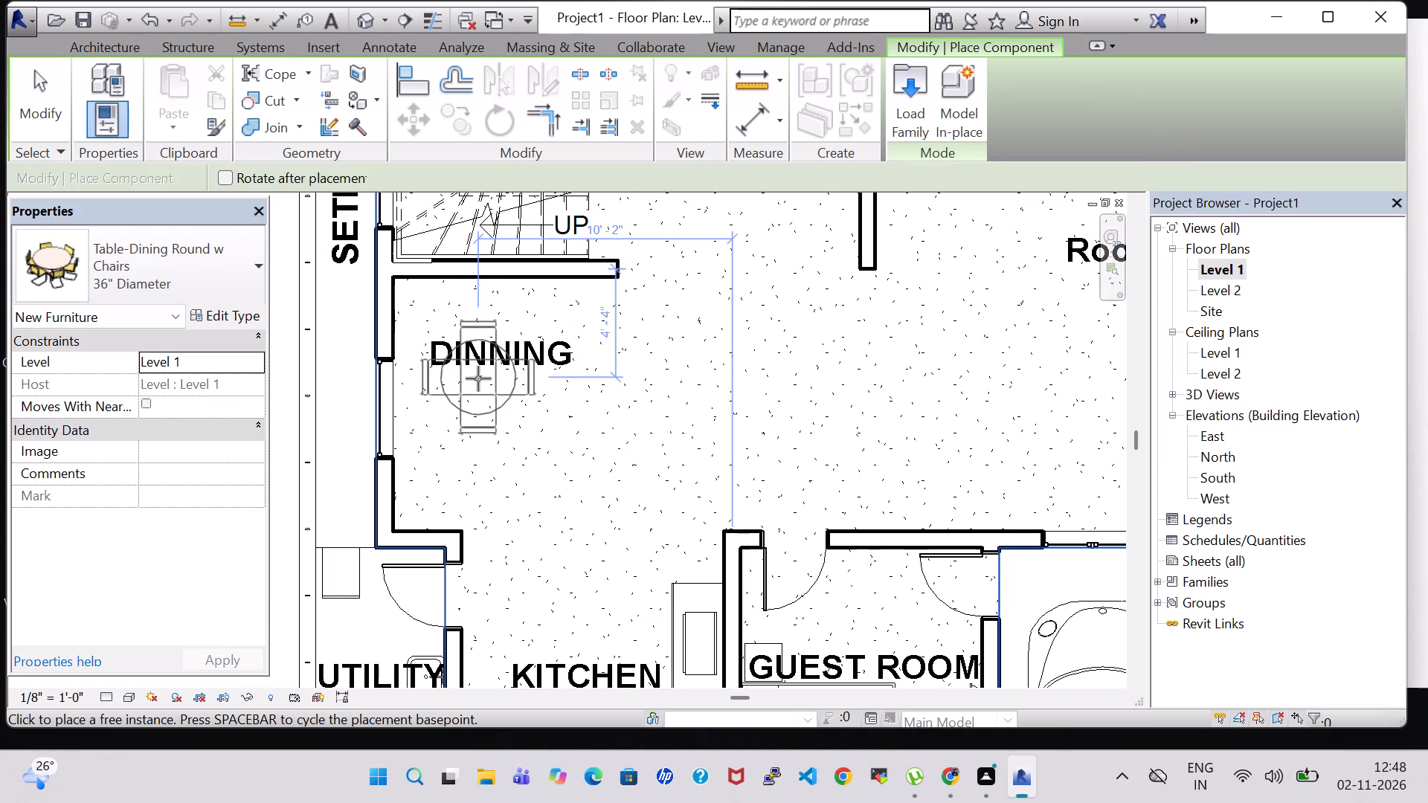
click(489, 381)
key(Escape)
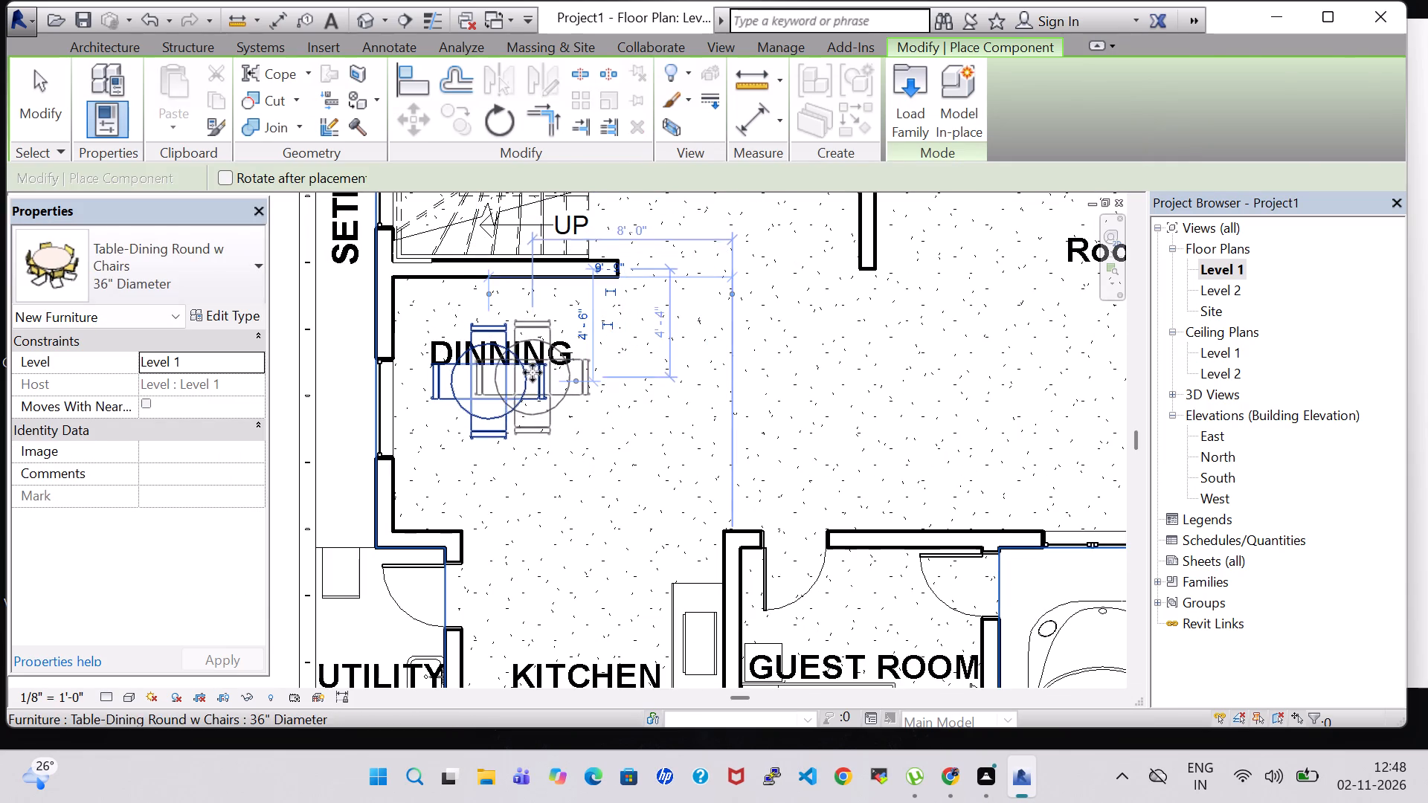
key(Escape)
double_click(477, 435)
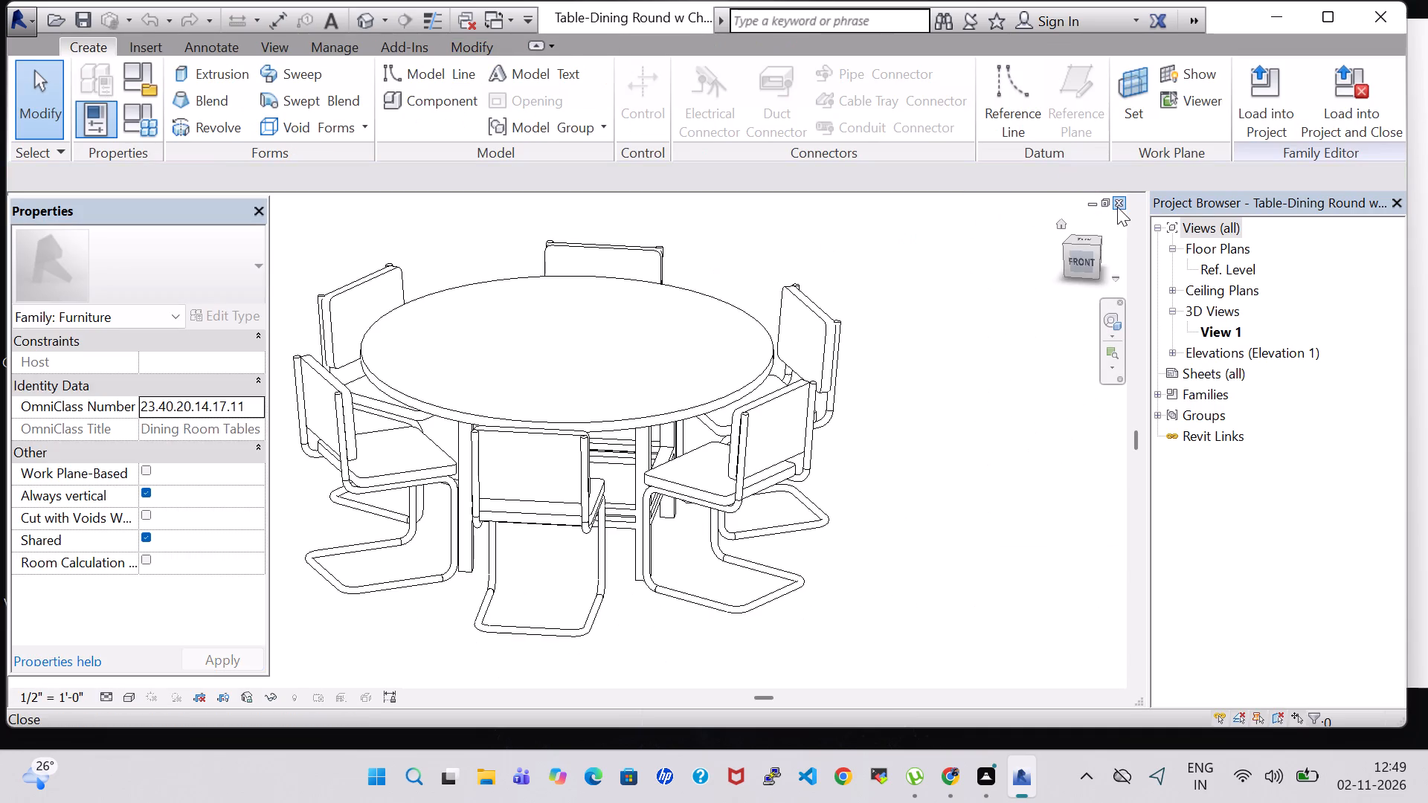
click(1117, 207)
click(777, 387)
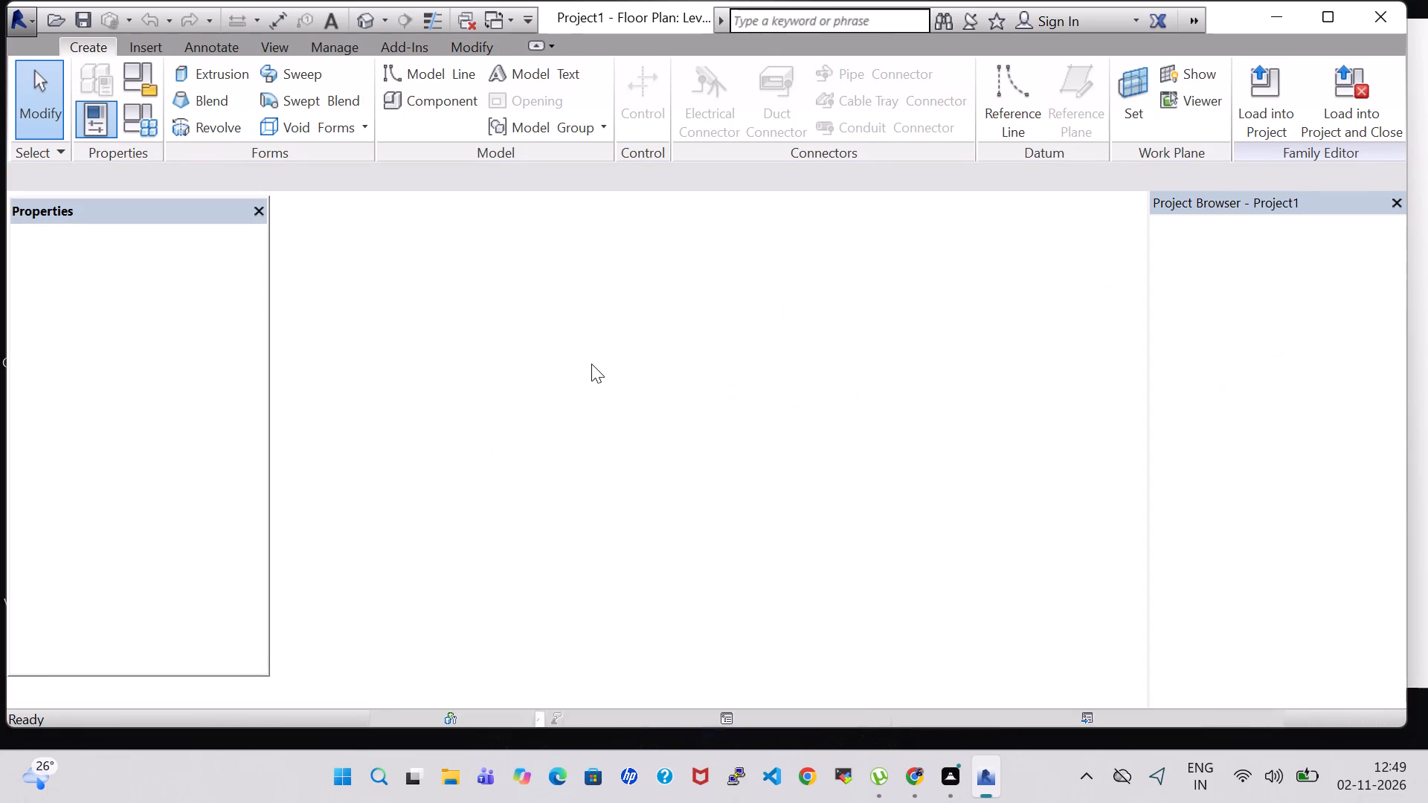
Change the placed dining table's type to 60" Diameter.
click(502, 409)
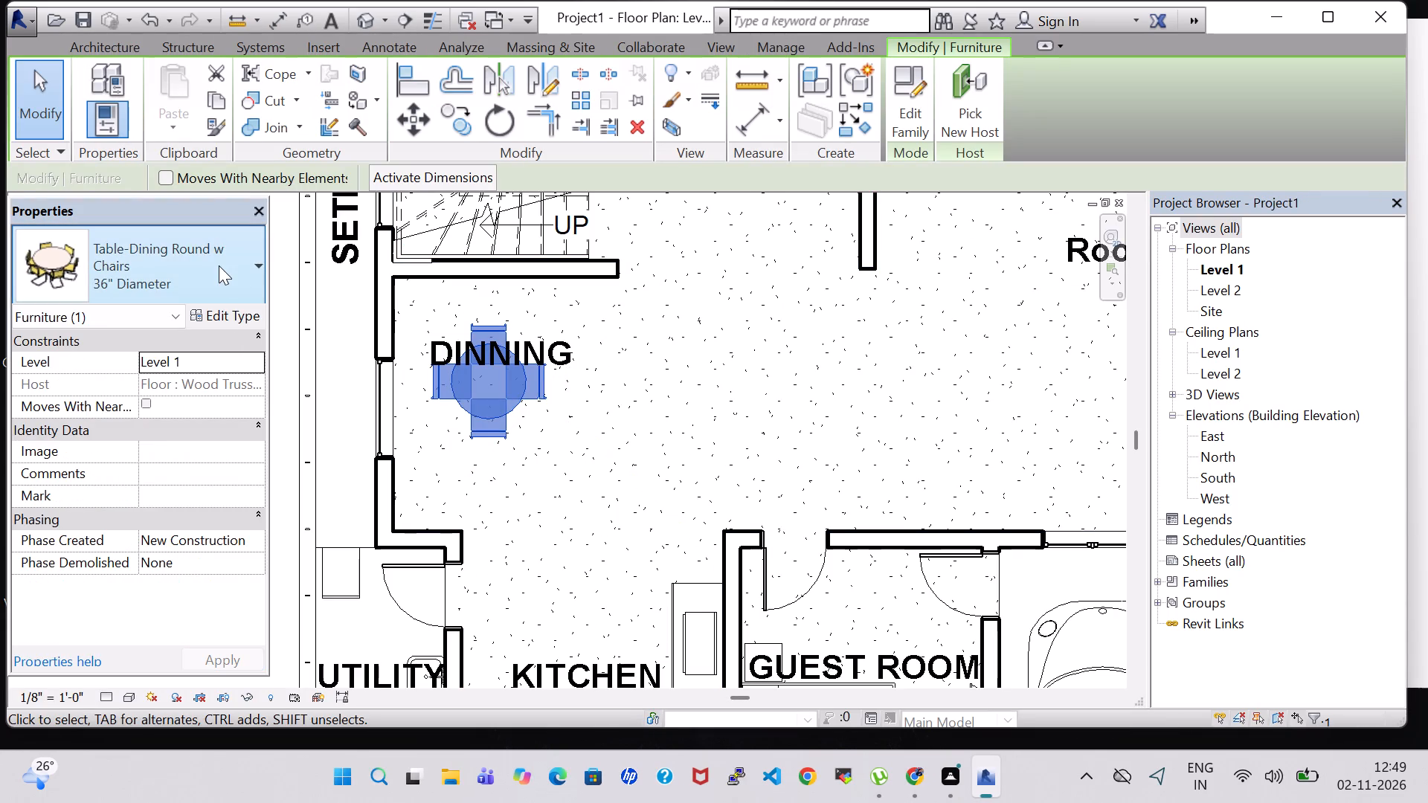
click(219, 265)
click(127, 530)
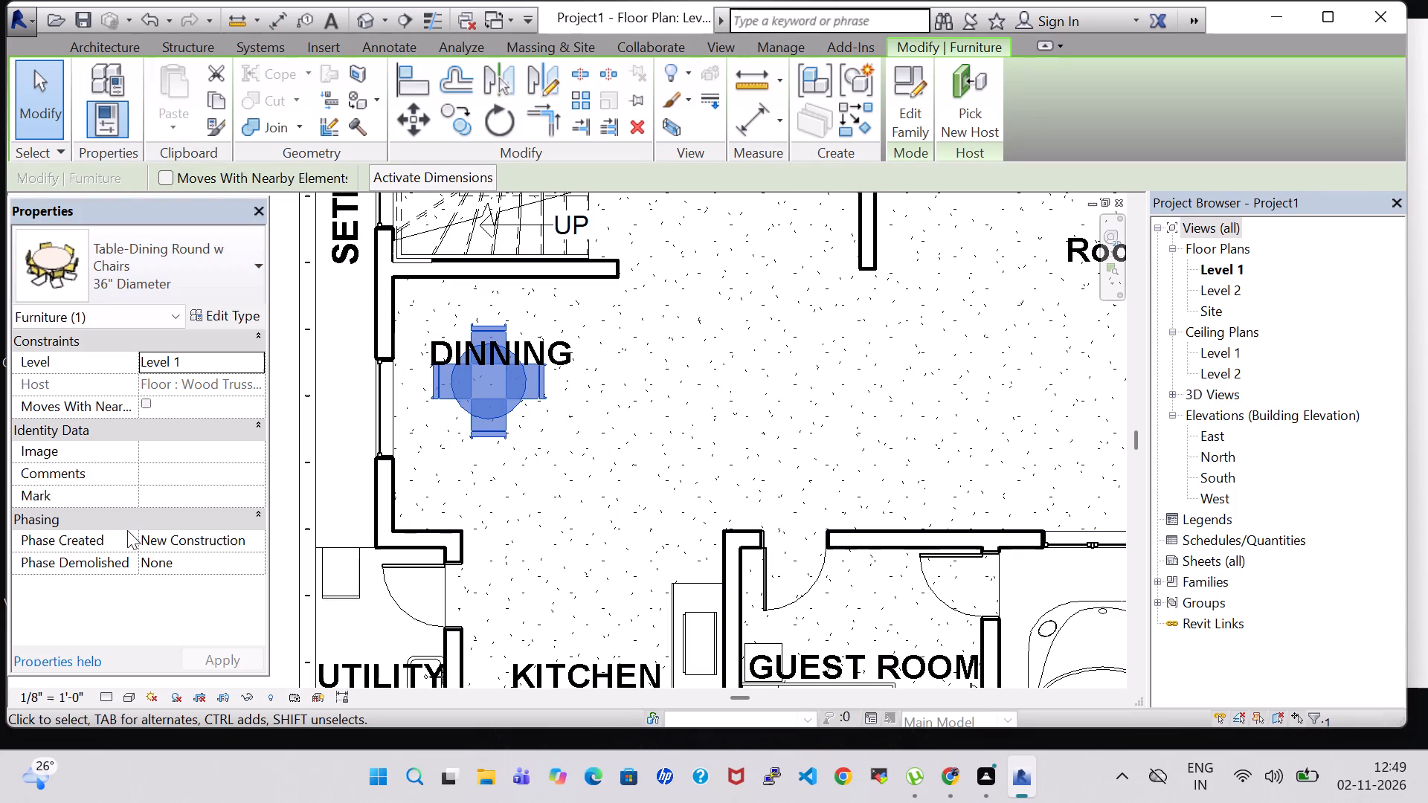
click(335, 407)
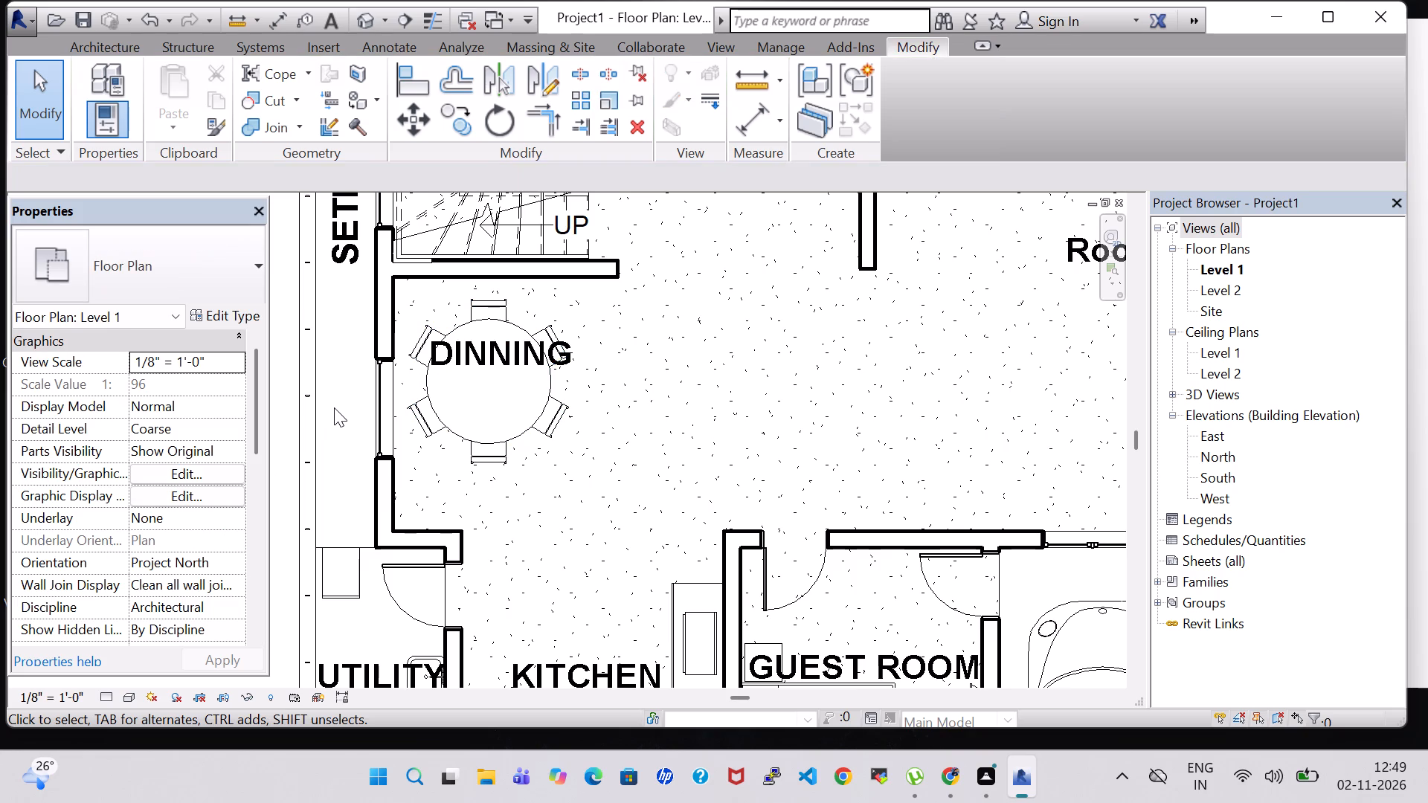
Nudge the round dining table and its chairs slightly away from the window wall, further into the dining area.
key(Right)
key(Right)
key(Right)
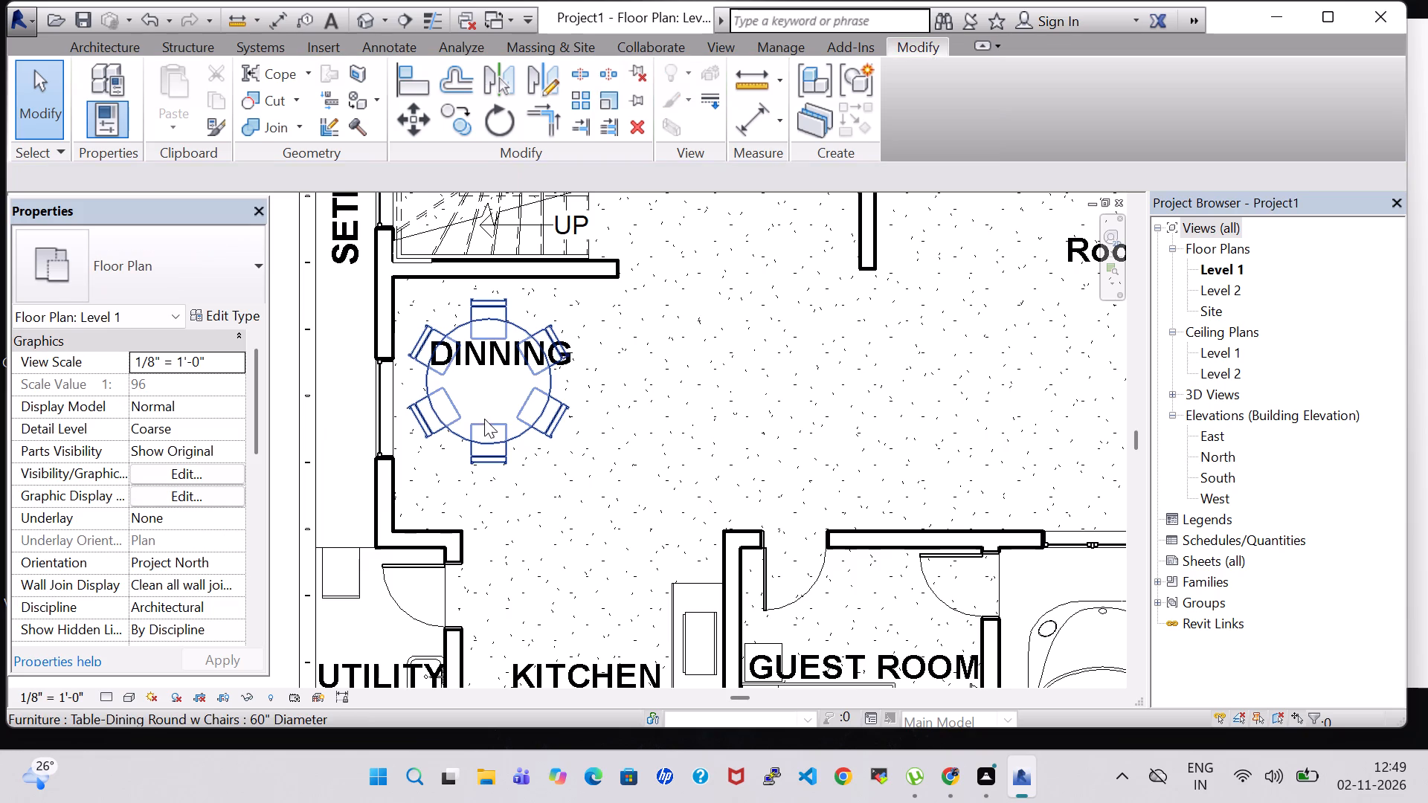
click(487, 382)
click(553, 465)
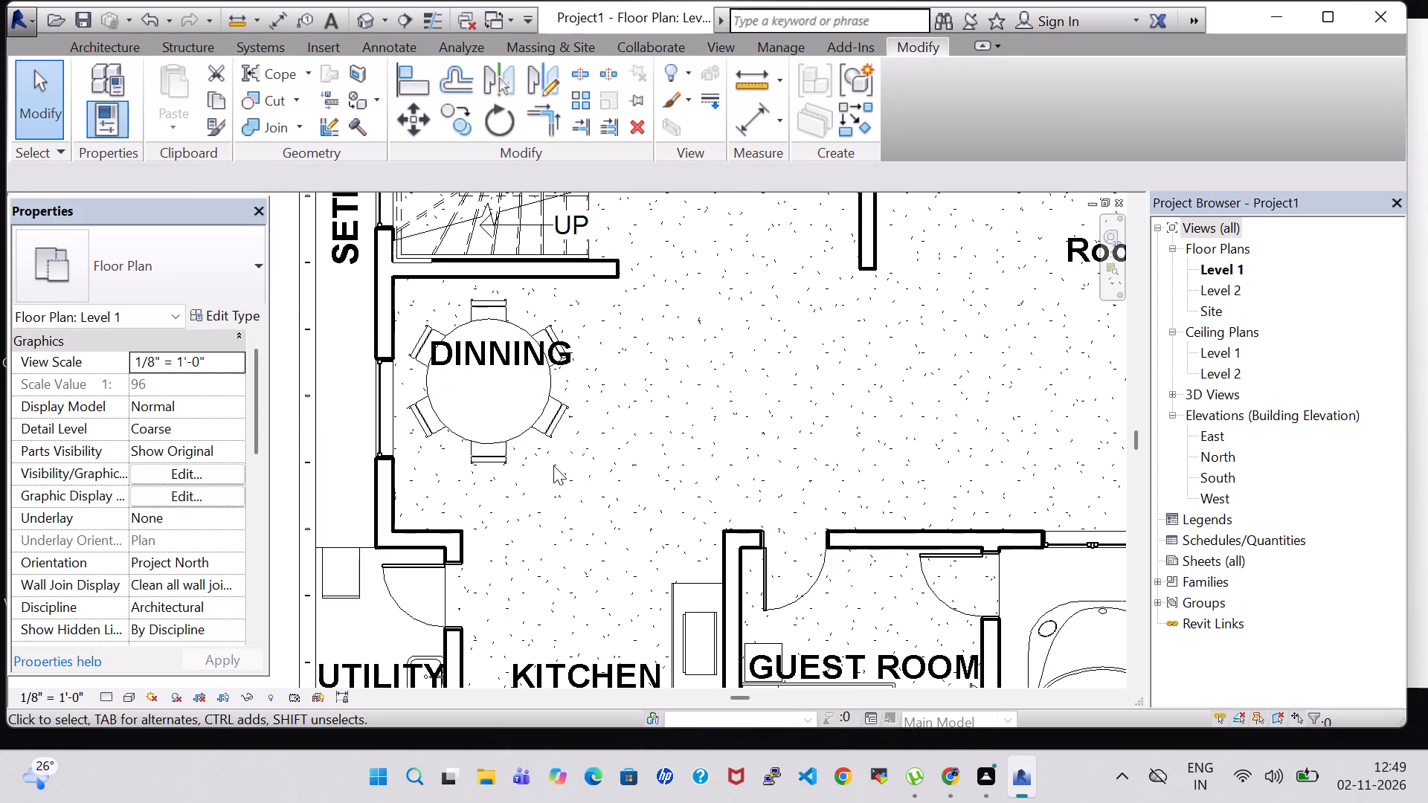
click(515, 435)
key(Right)
key(Right)
key(Right)
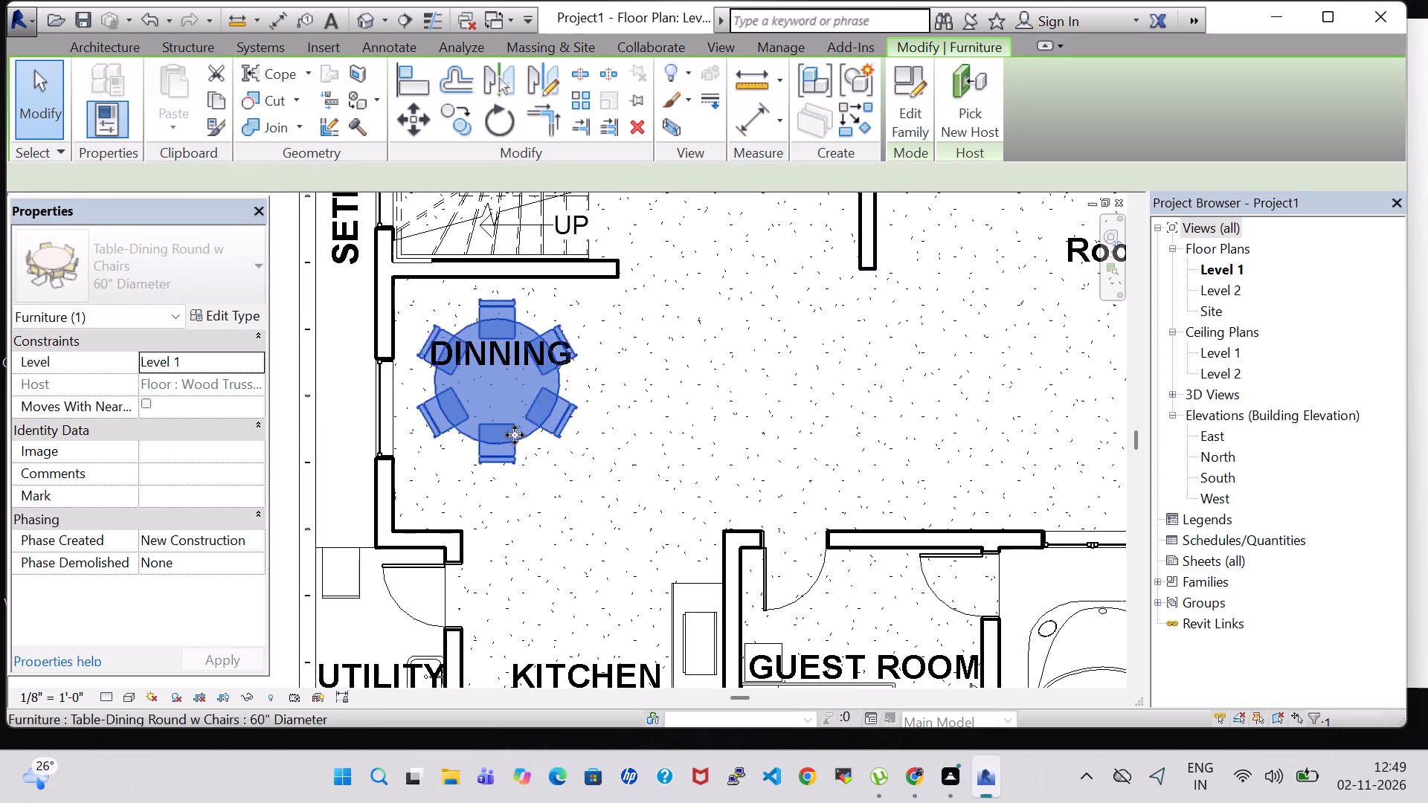
key(Right)
key(Right)
key(Right)
key(Right)
click(672, 394)
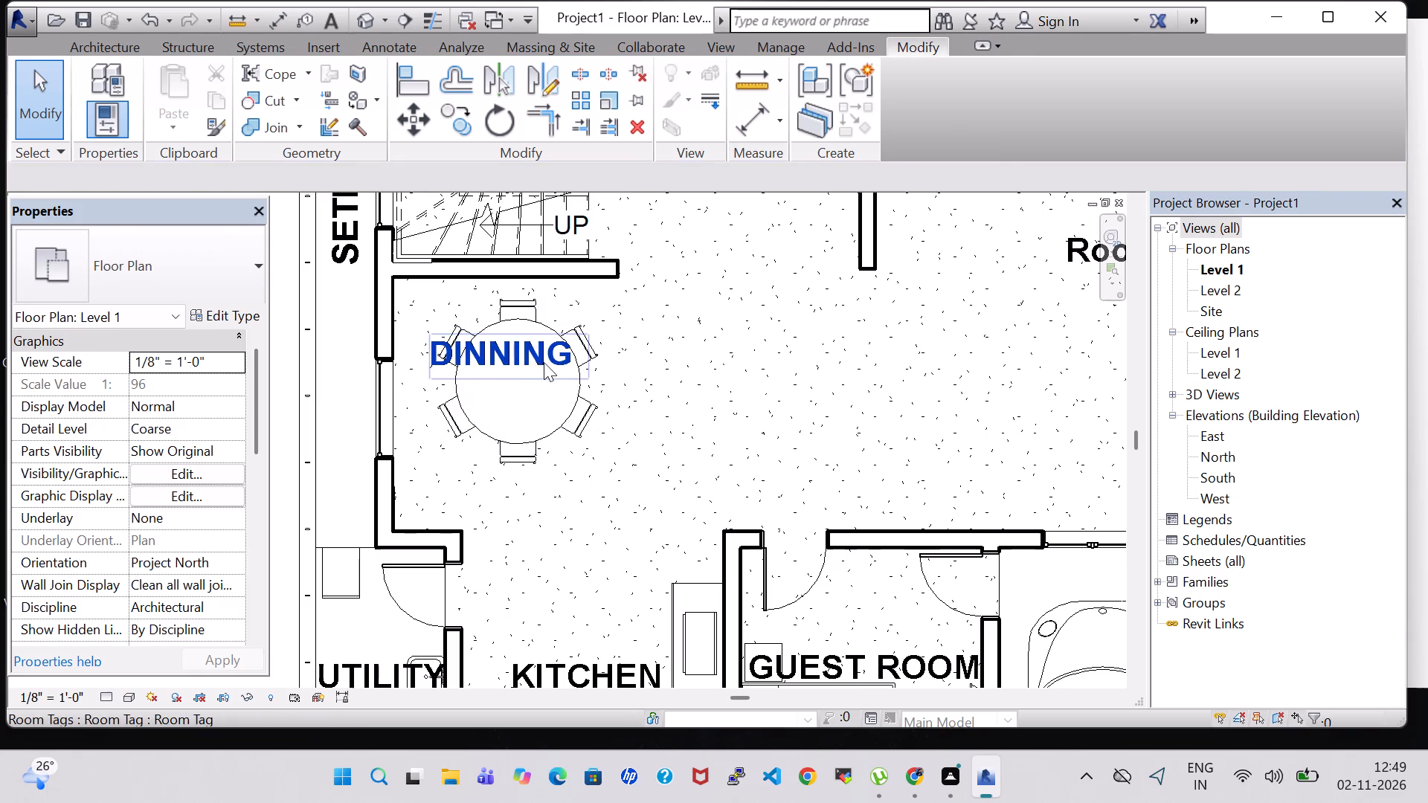
Move the DINNING room tag so that it sits centred on the round dining table.
click(534, 361)
key(Down)
key(Down)
key(Down)
key(Right)
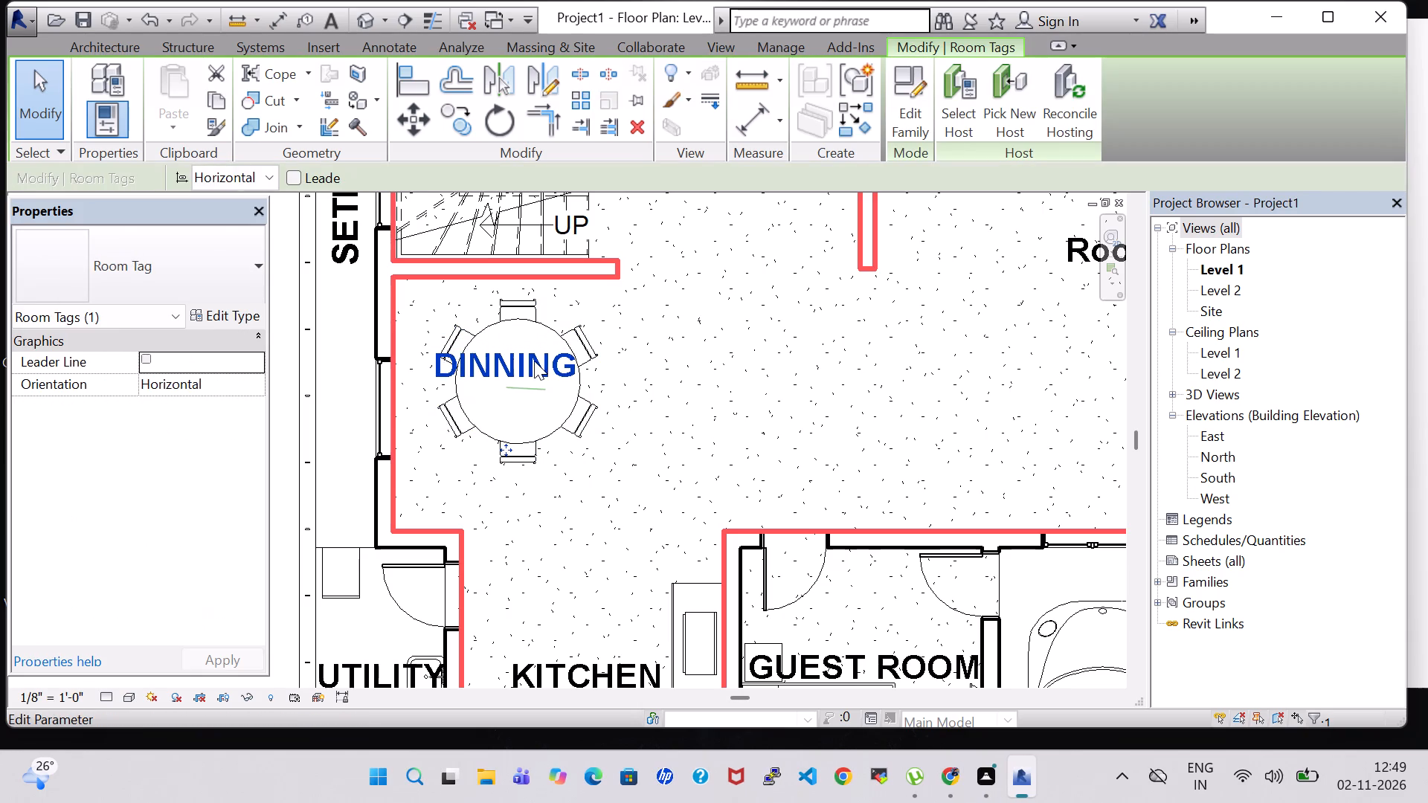
key(Right)
key(Down)
key(Down)
key(Down)
key(Down)
key(Right)
key(Right)
key(Right)
key(Right)
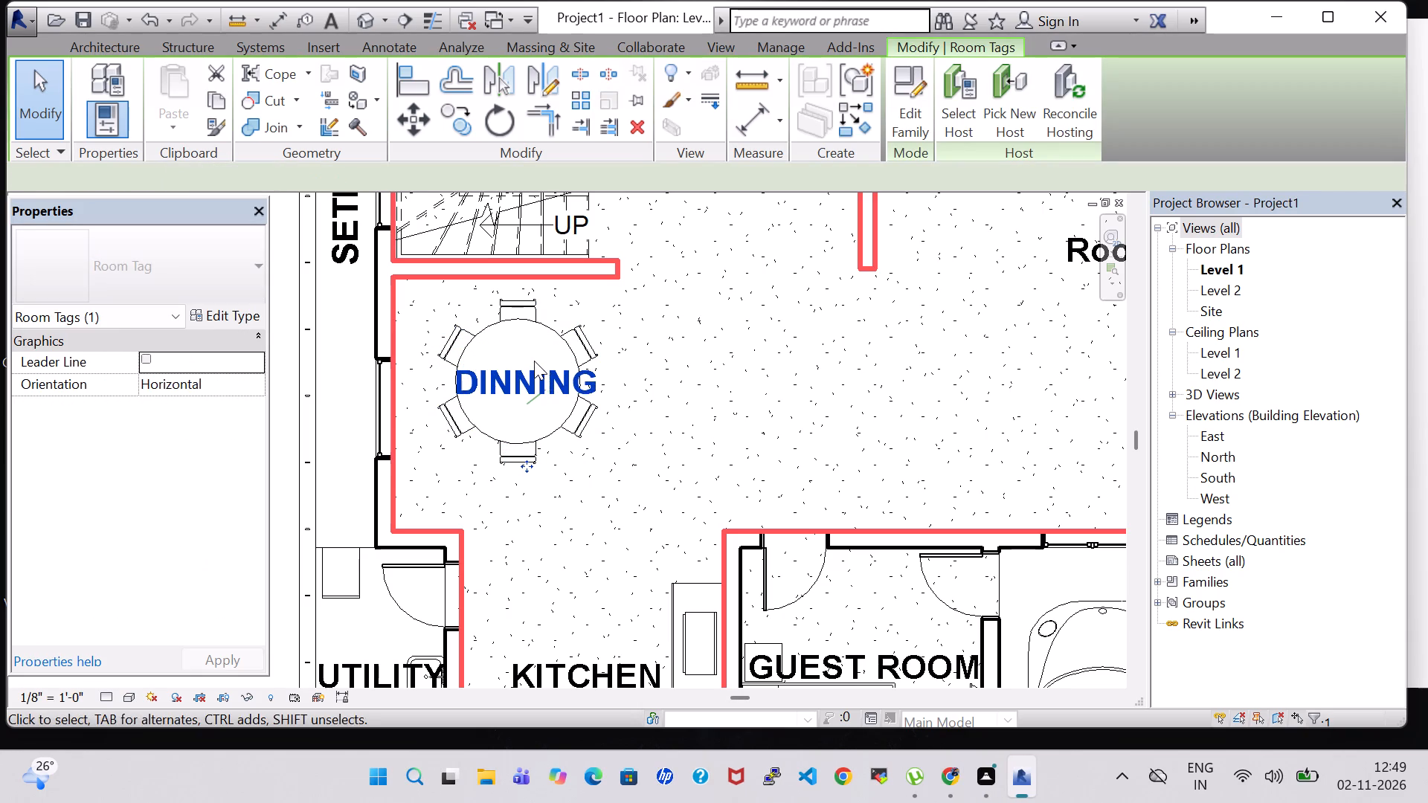
key(Left)
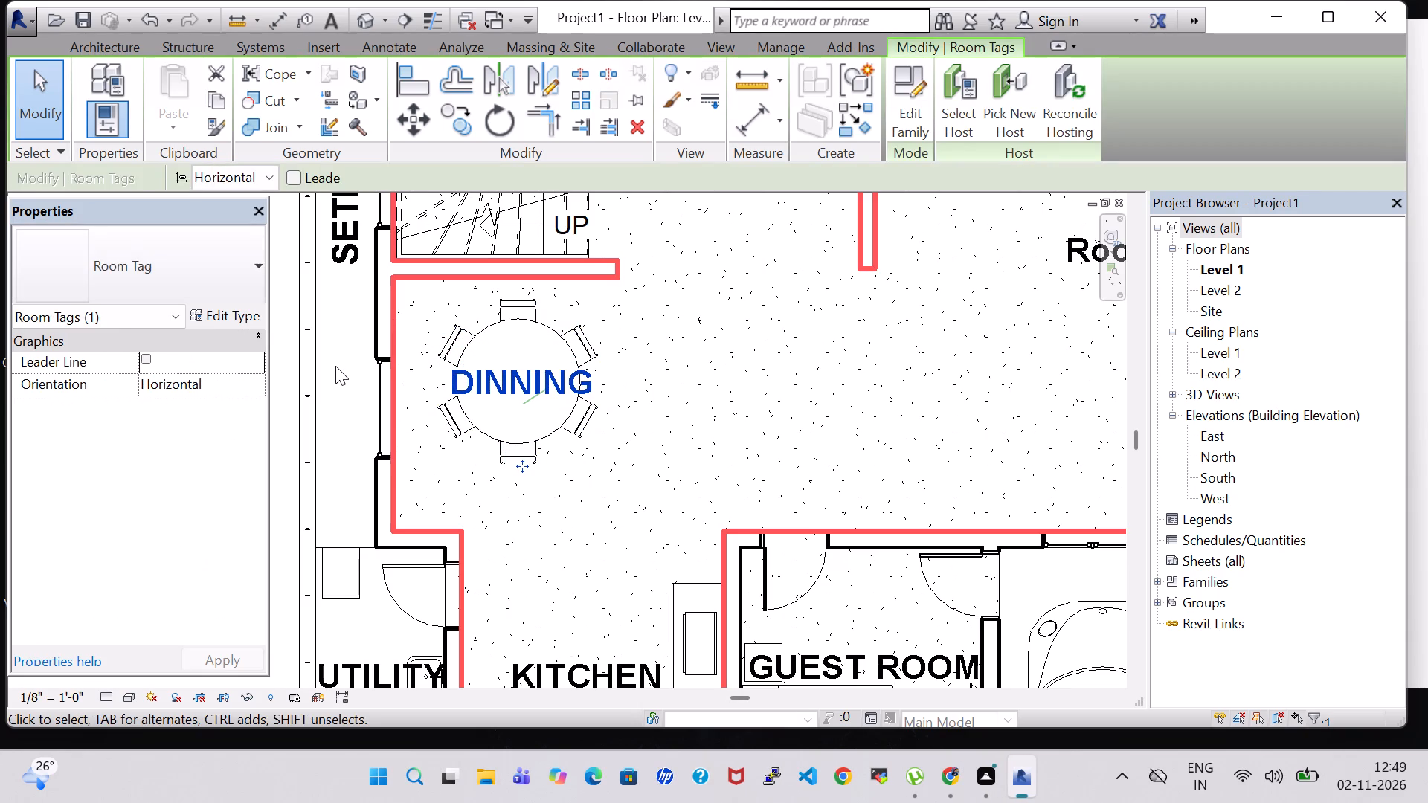
click(334, 366)
Load the Mirror-Ellipse family from the Furniture library, leaving the dining table placement without adding another table.
scroll(334, 366, down, 1)
click(120, 48)
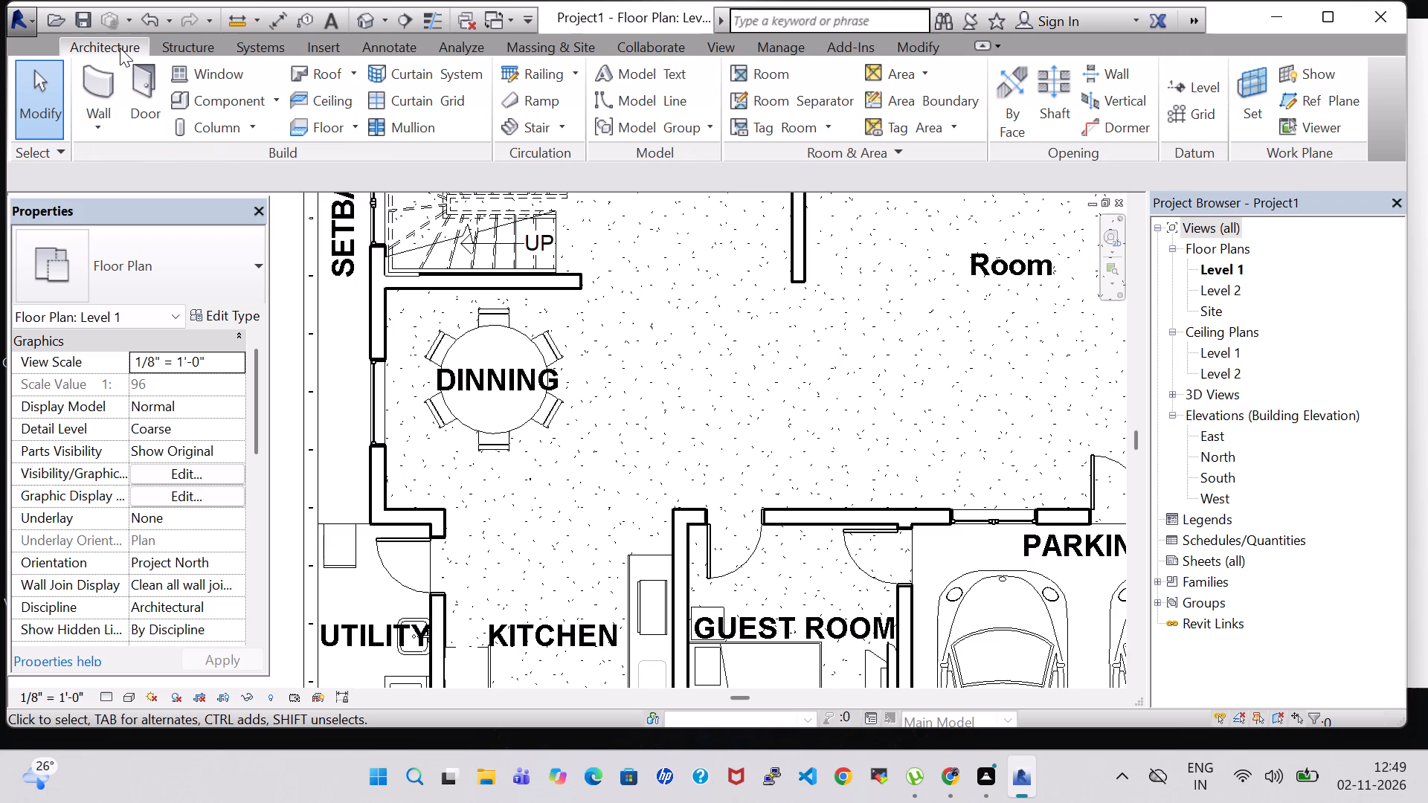
click(234, 104)
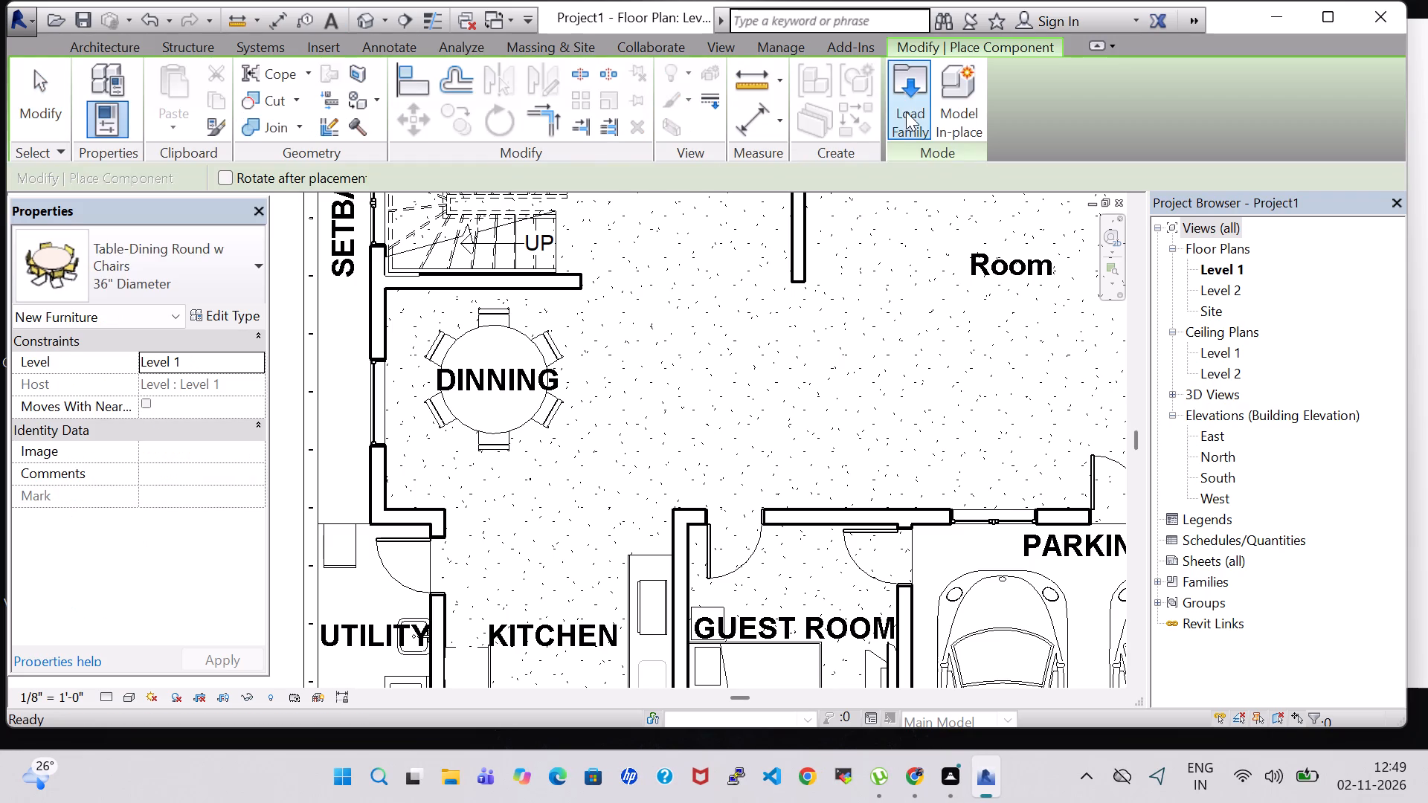
click(912, 112)
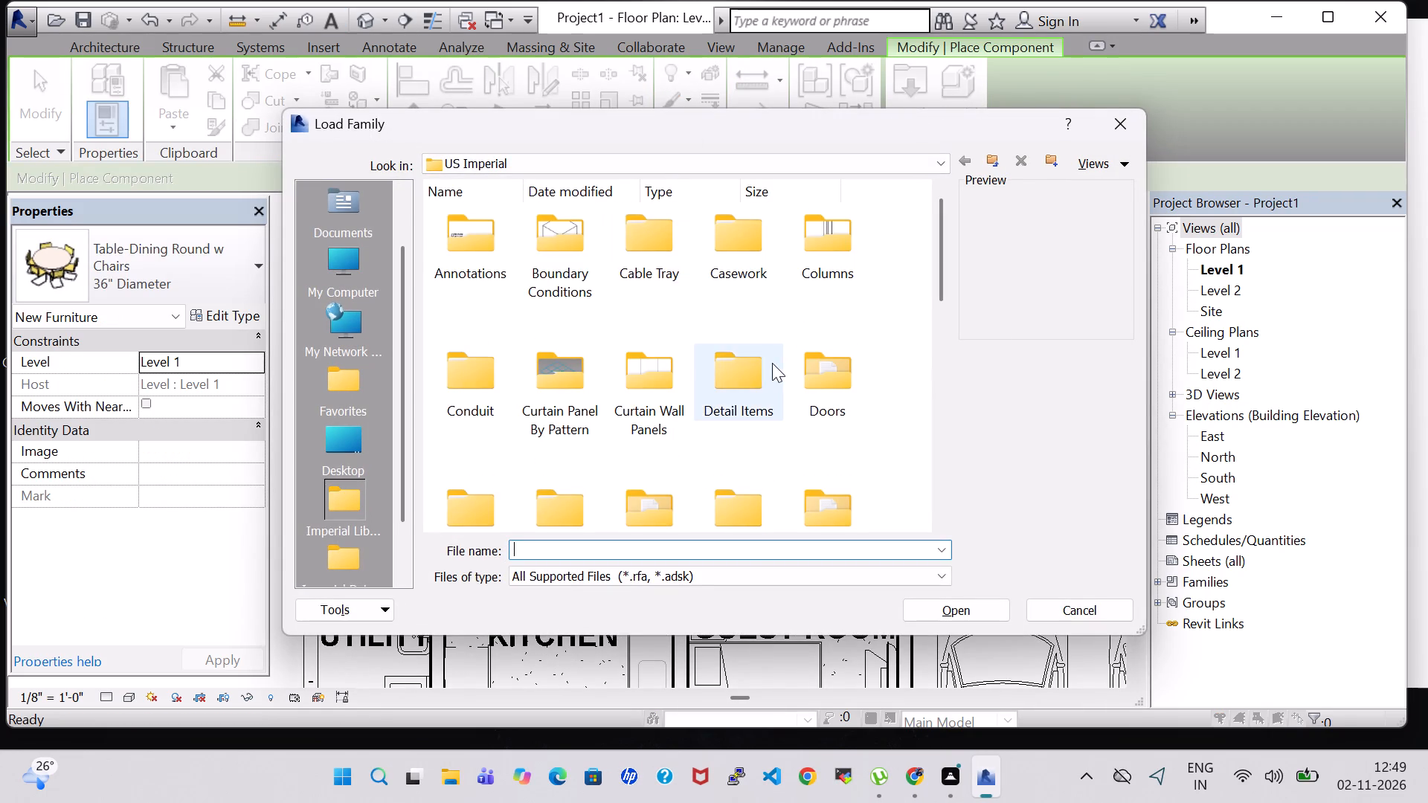
scroll(772, 363, down, 1)
double_click(870, 306)
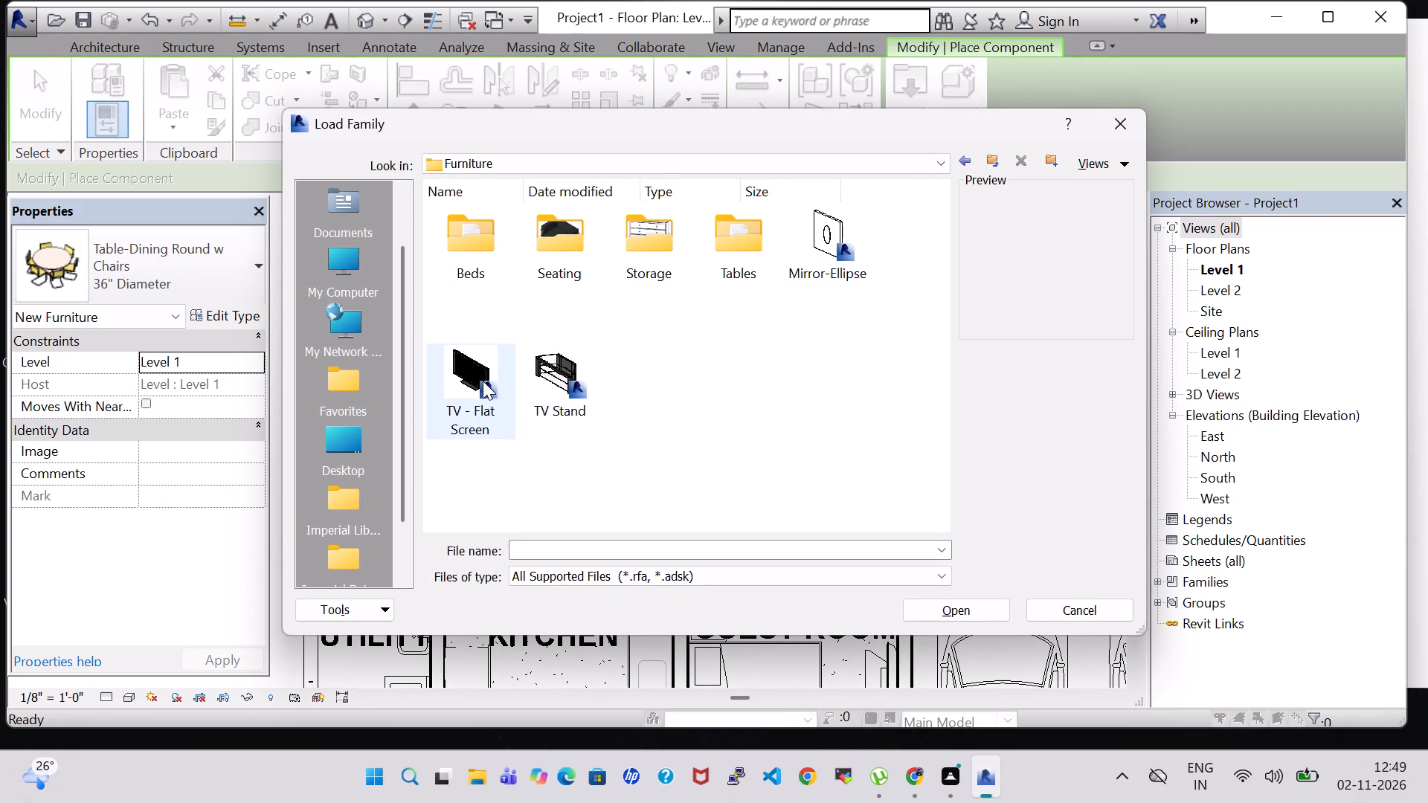
double_click(817, 240)
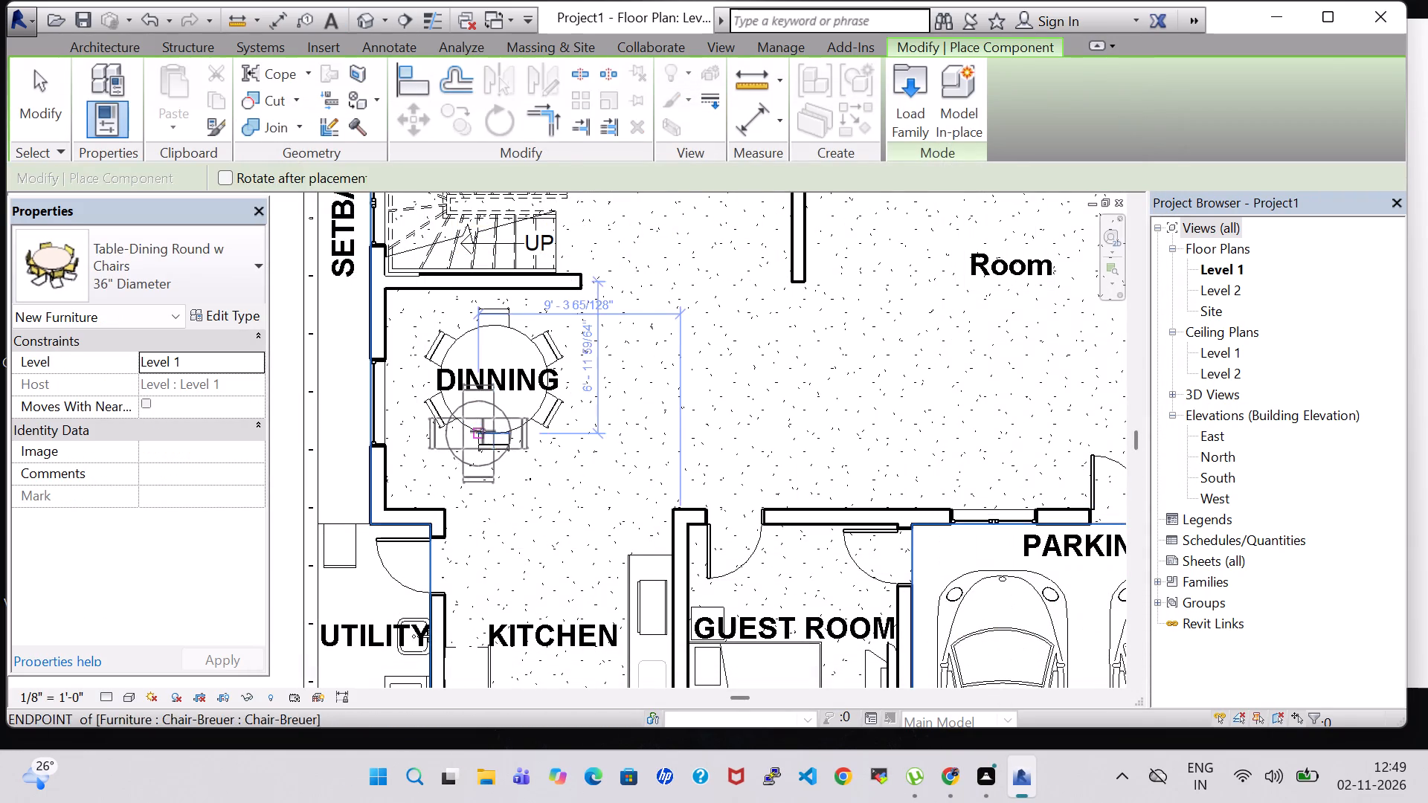
key(Escape)
key(Escape)
Place a 24" x 48" Mirror-Ellipse on the short wall beside the kitchen entrance, below the round dining table.
double_click(222, 100)
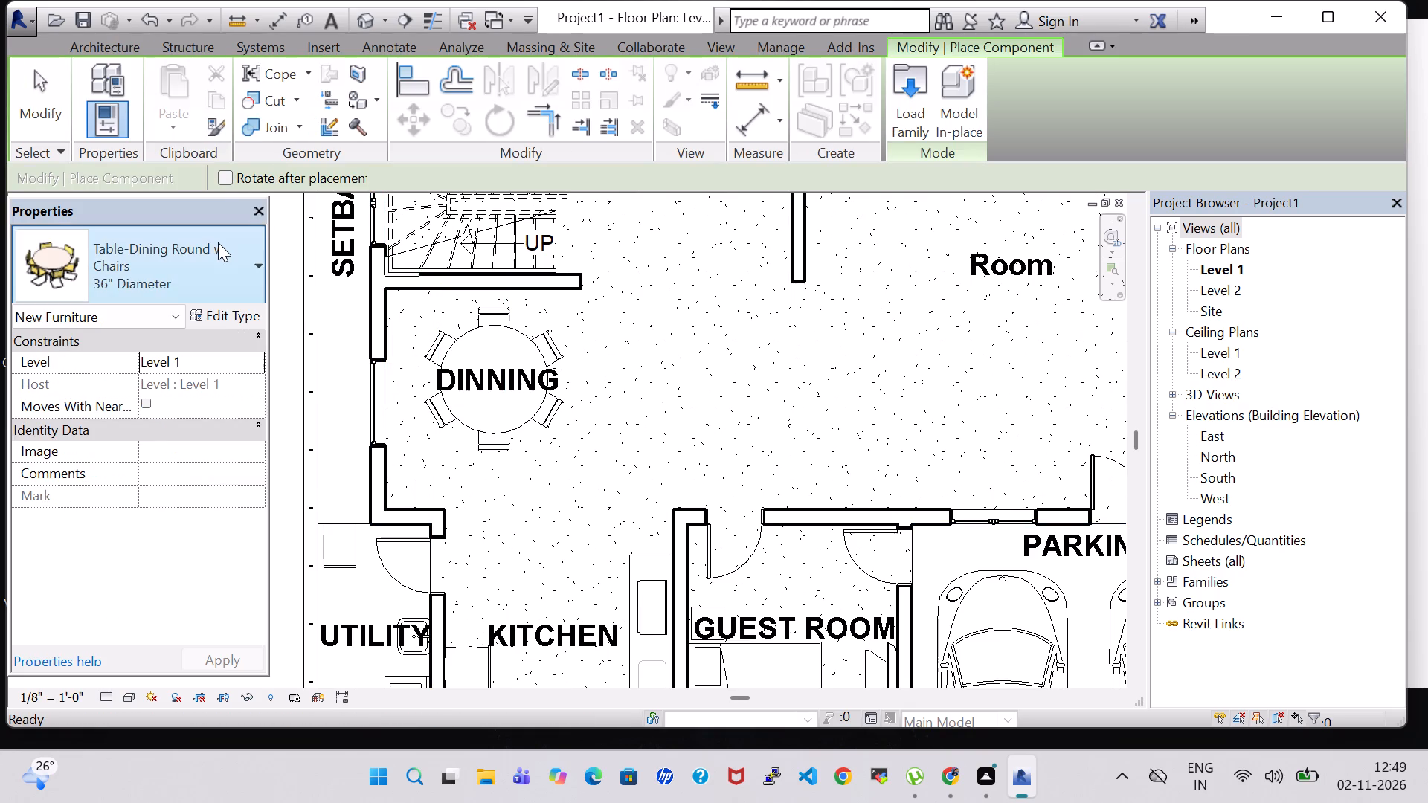
click(218, 242)
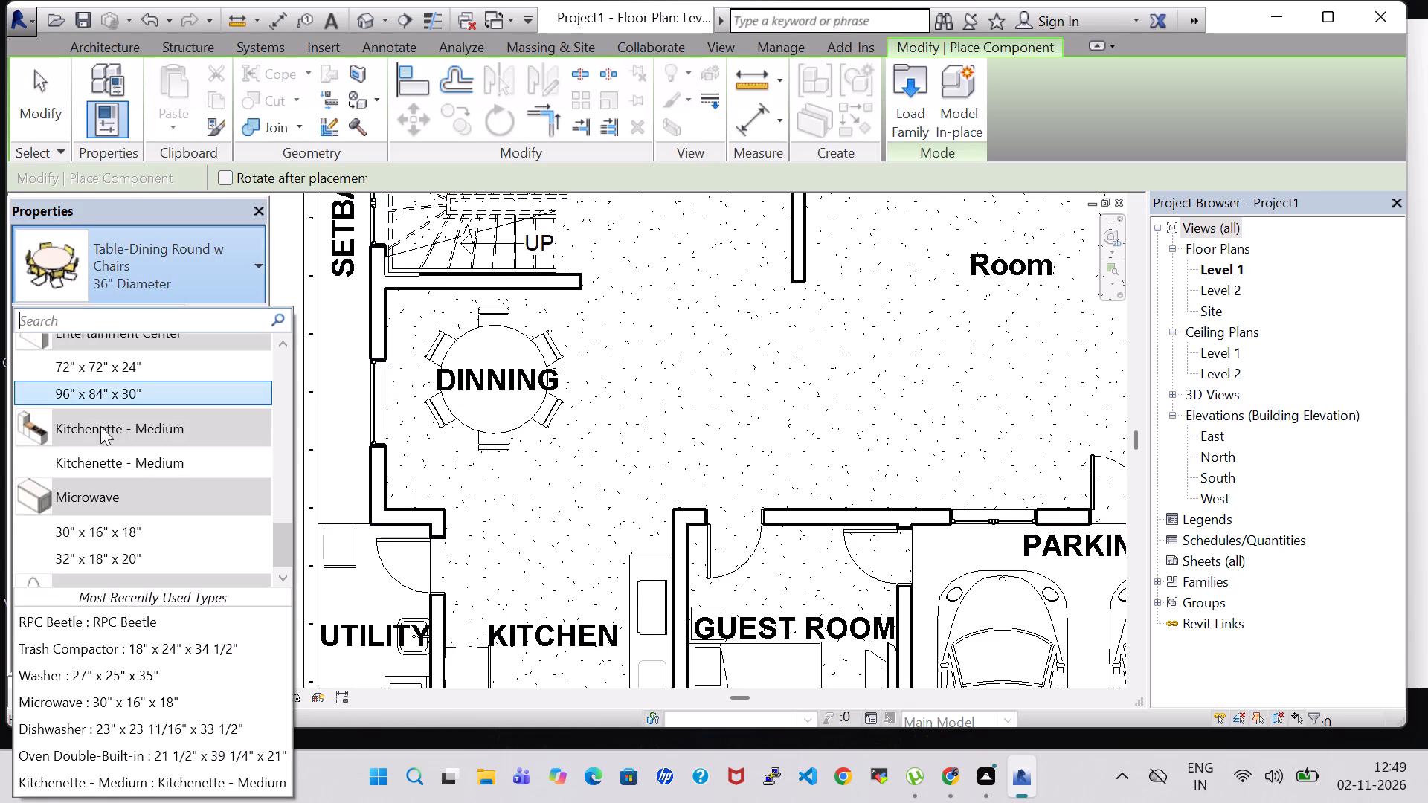
scroll(71, 482, down, 3)
drag(277, 535, 267, 559)
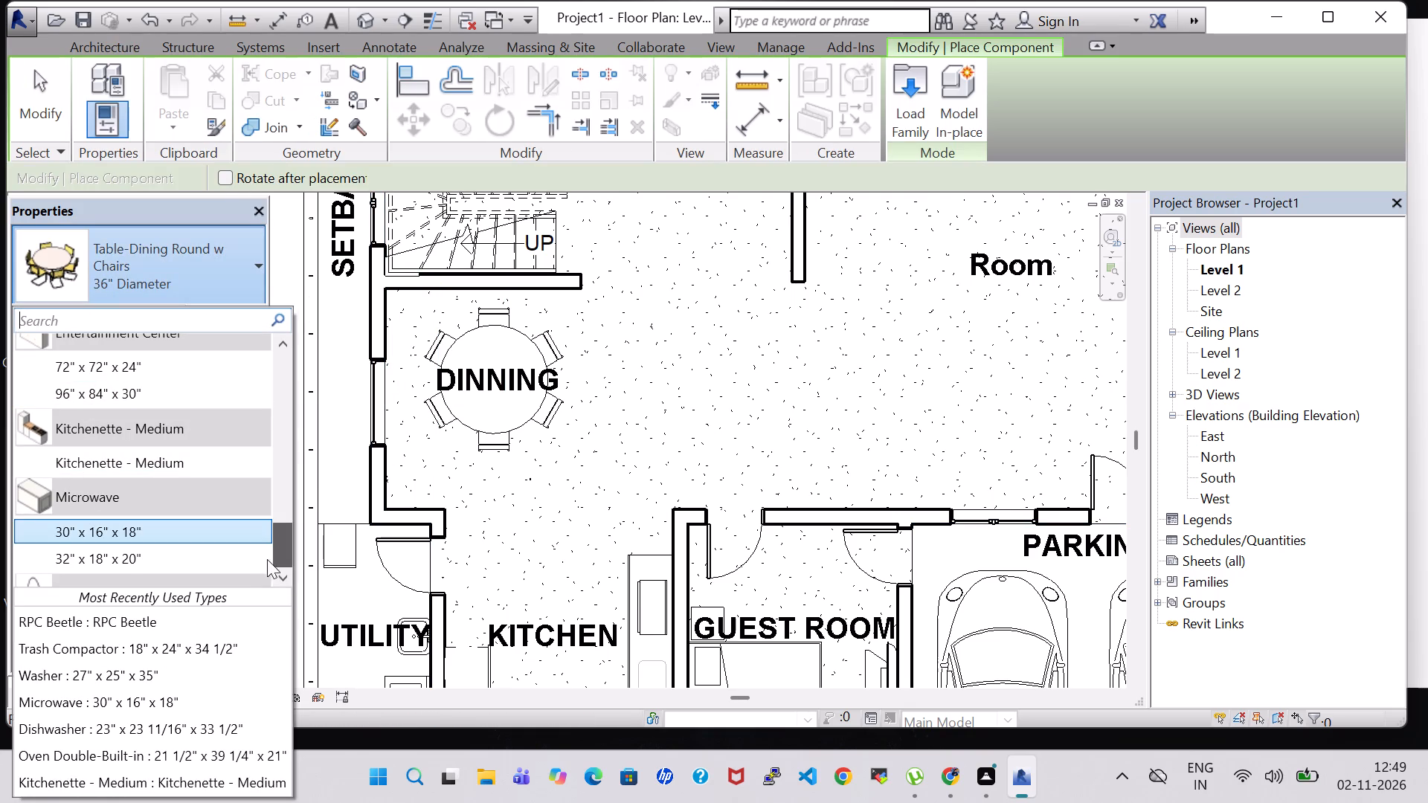
drag(267, 559, 274, 578)
click(192, 577)
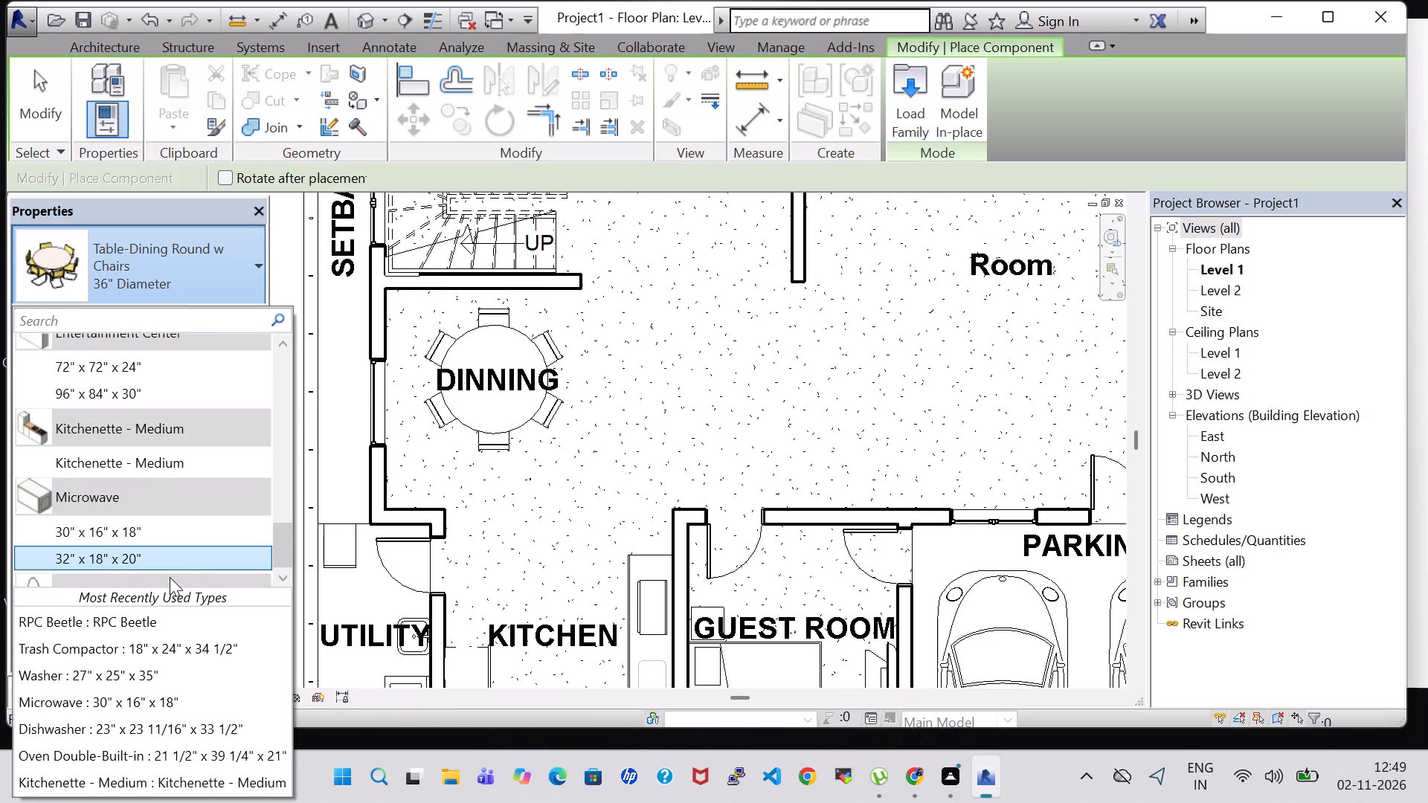
key(m)
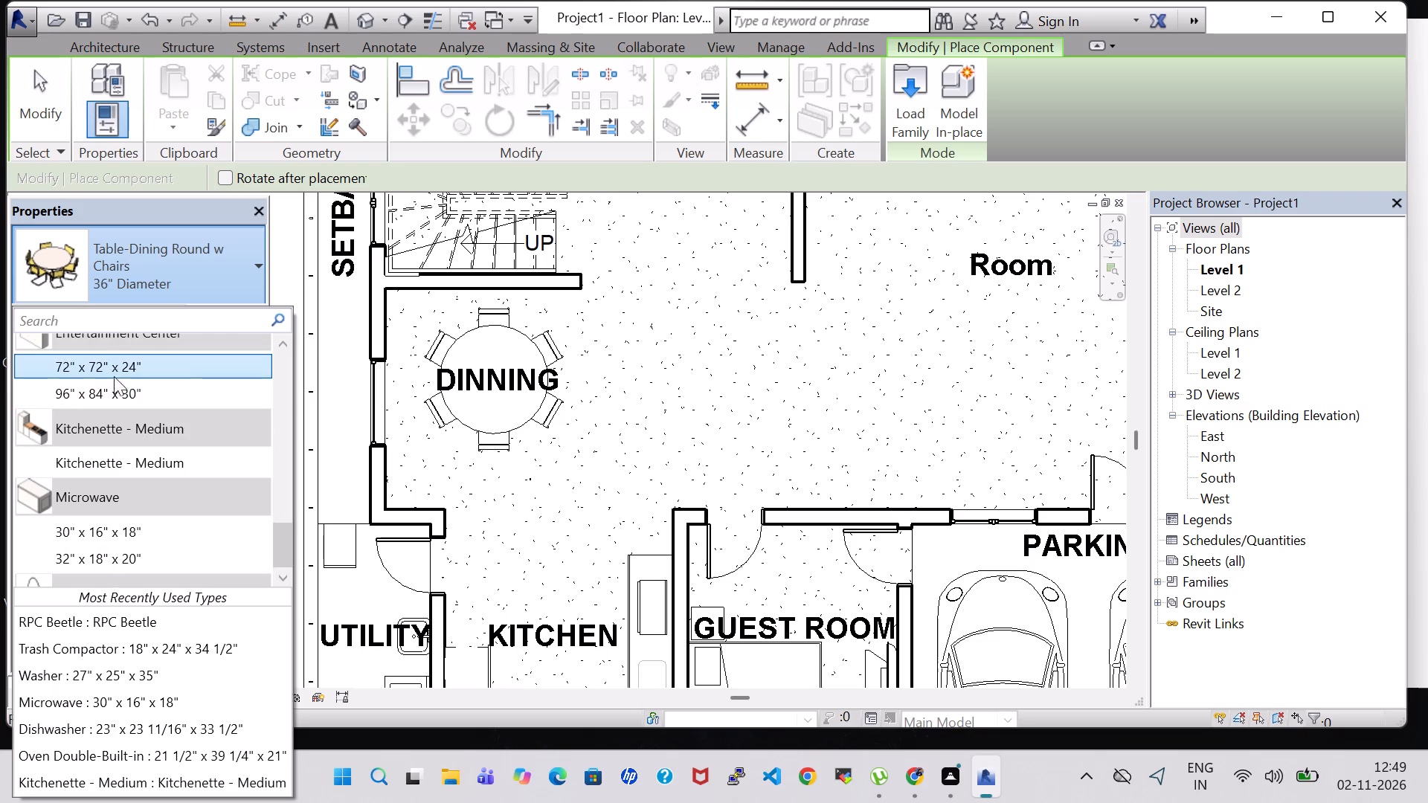
click(108, 317)
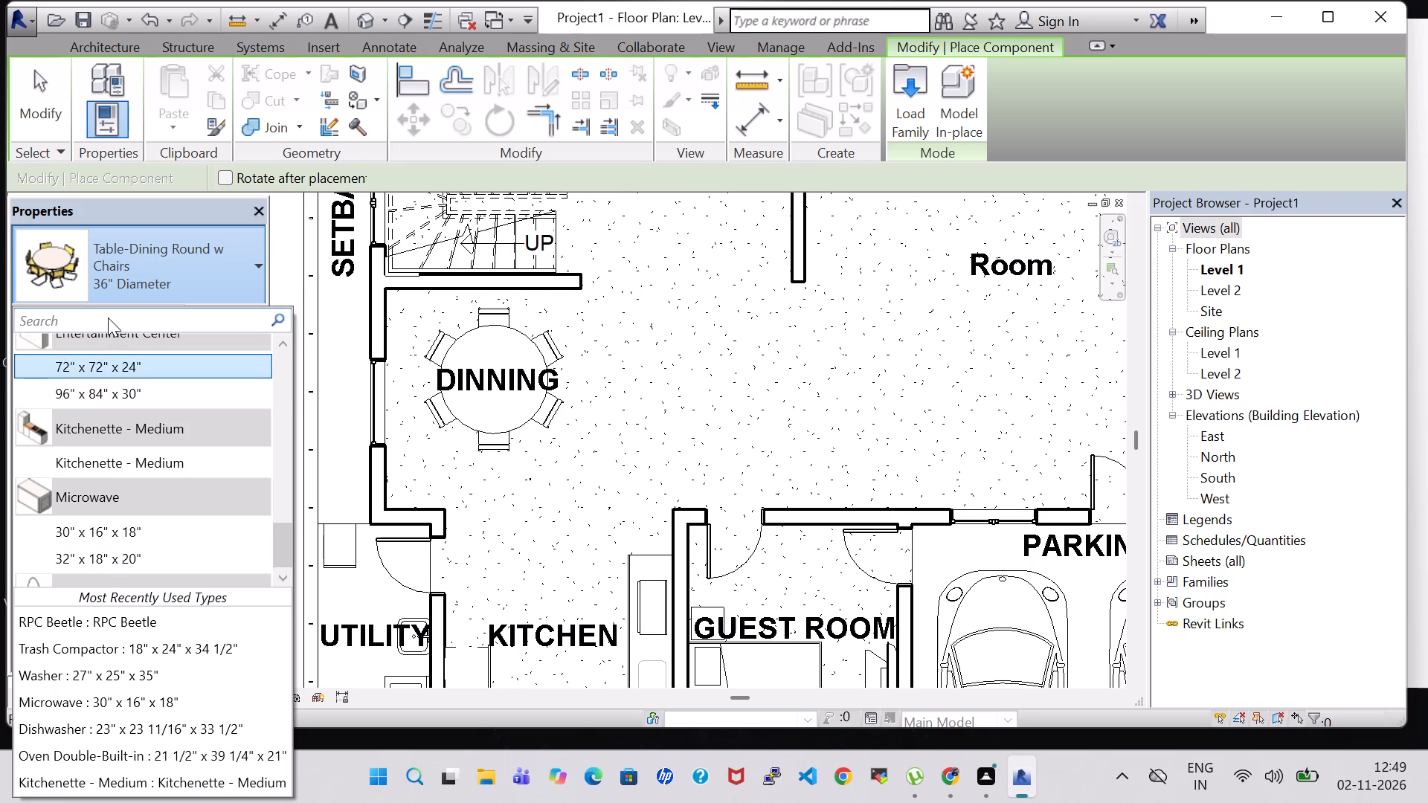
key(m)
key(i)
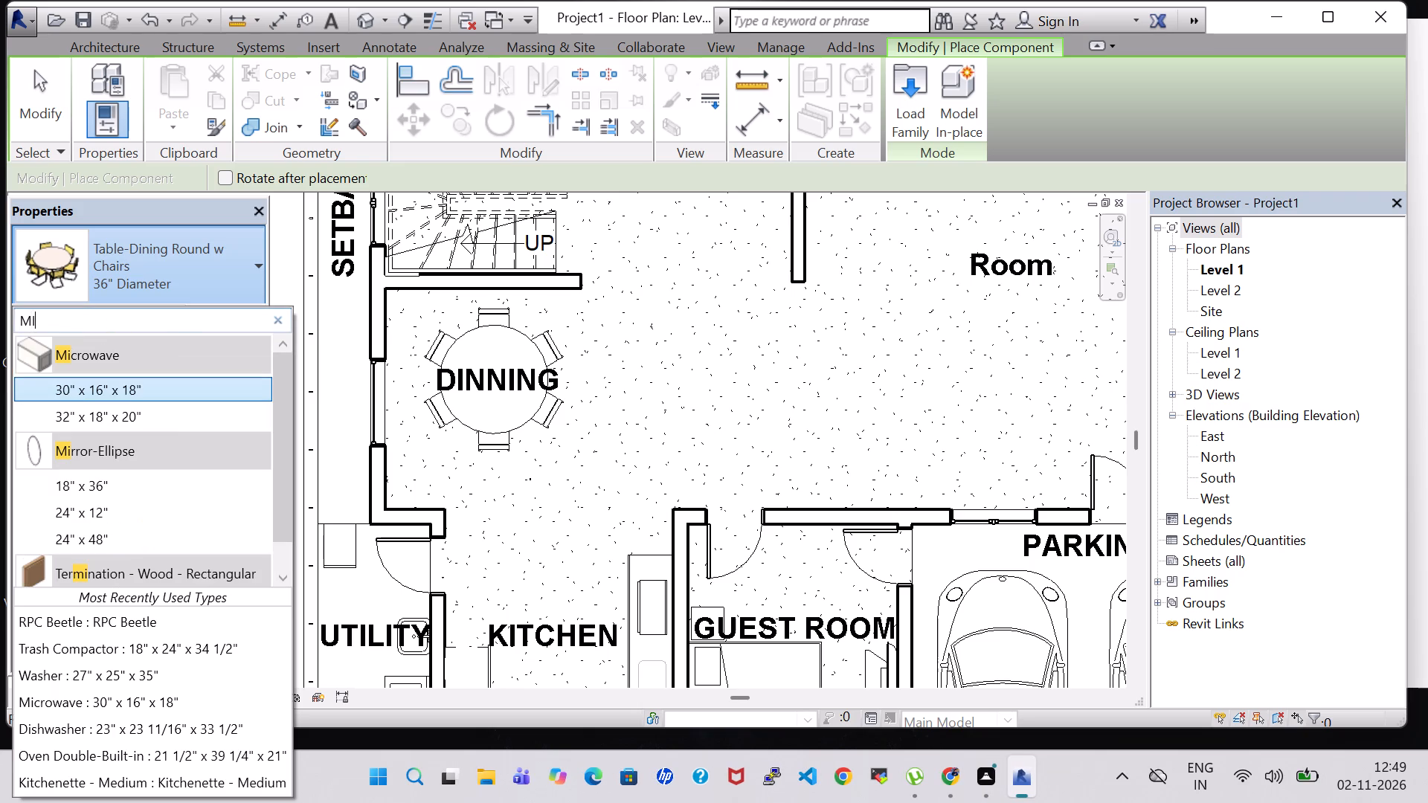
click(132, 548)
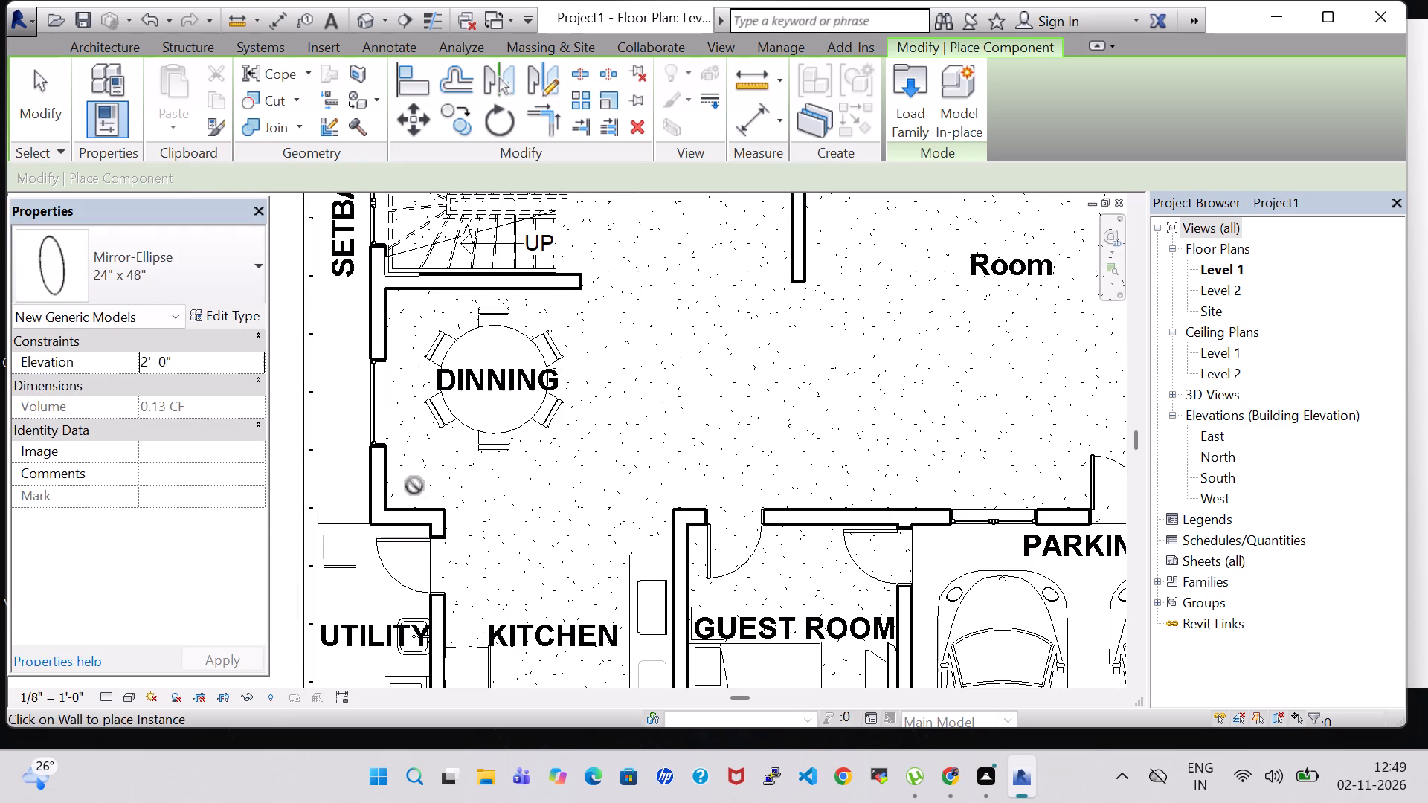
scroll(415, 486, up, 11)
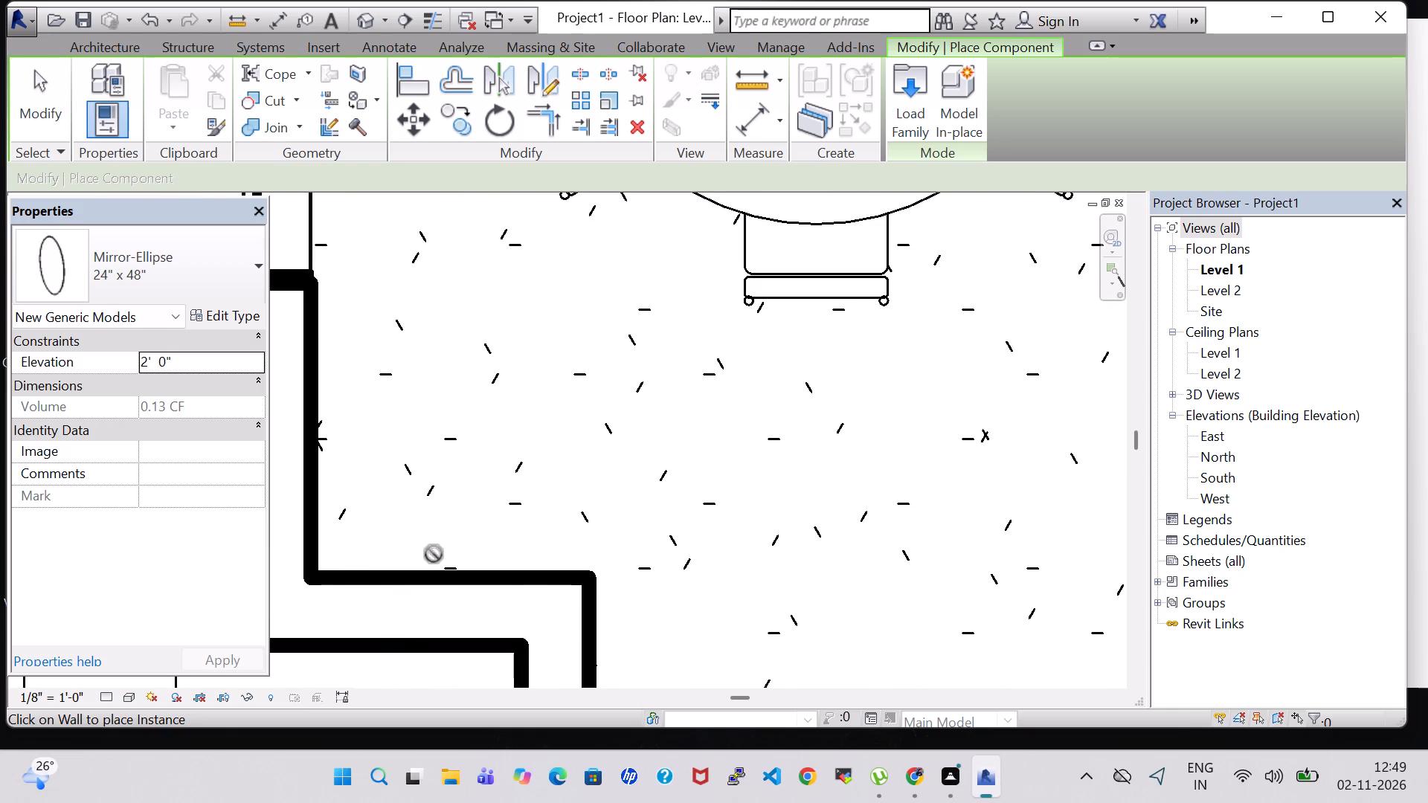
click(455, 578)
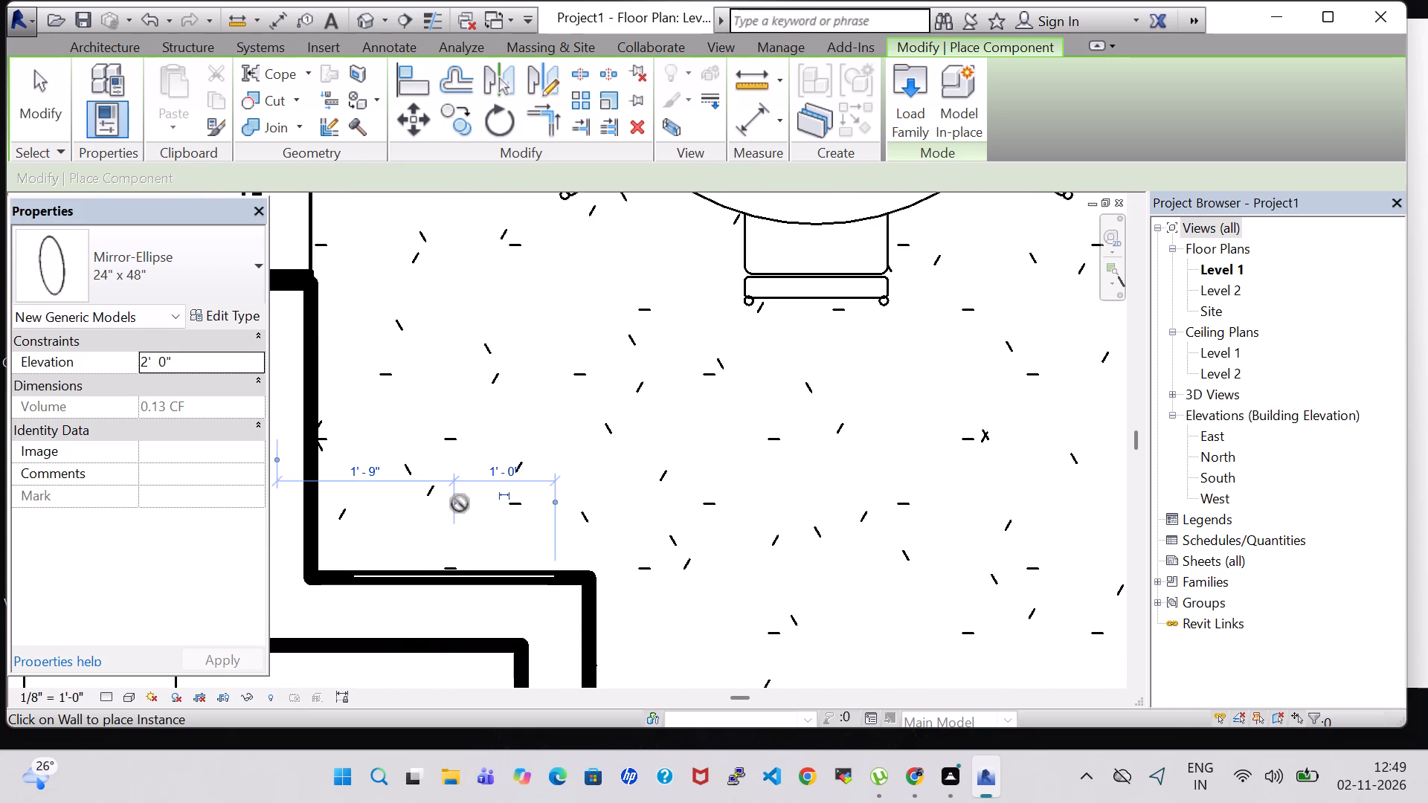
key(Escape)
key(Escape)
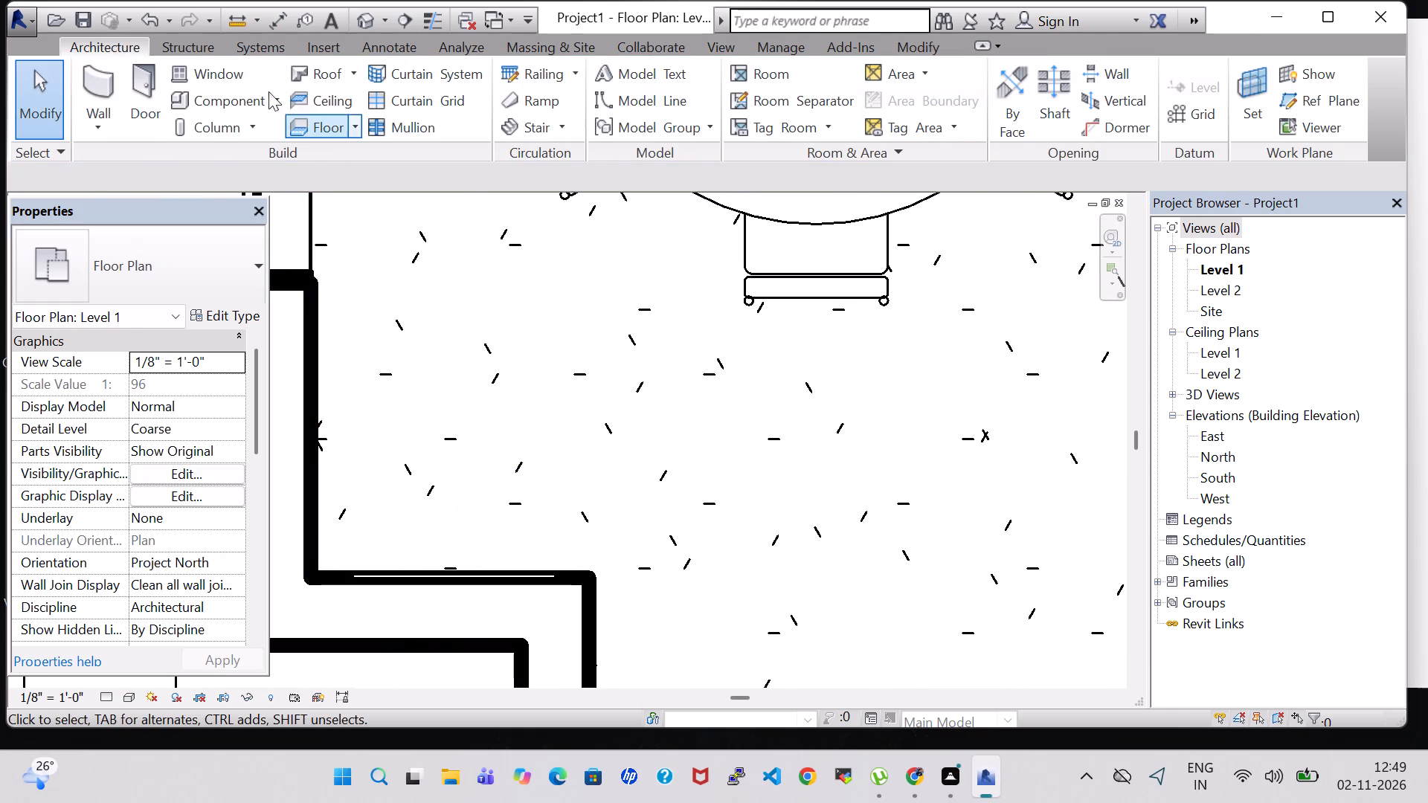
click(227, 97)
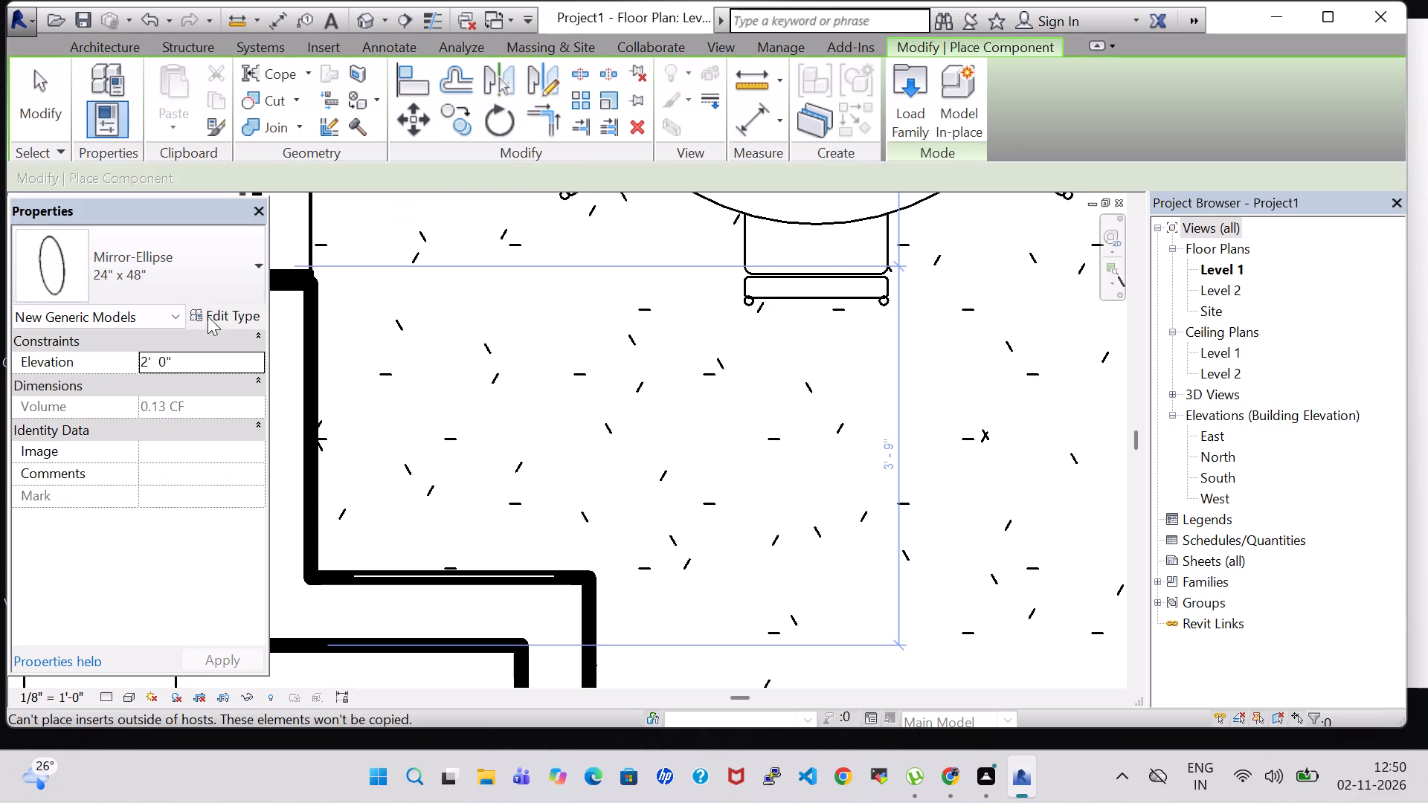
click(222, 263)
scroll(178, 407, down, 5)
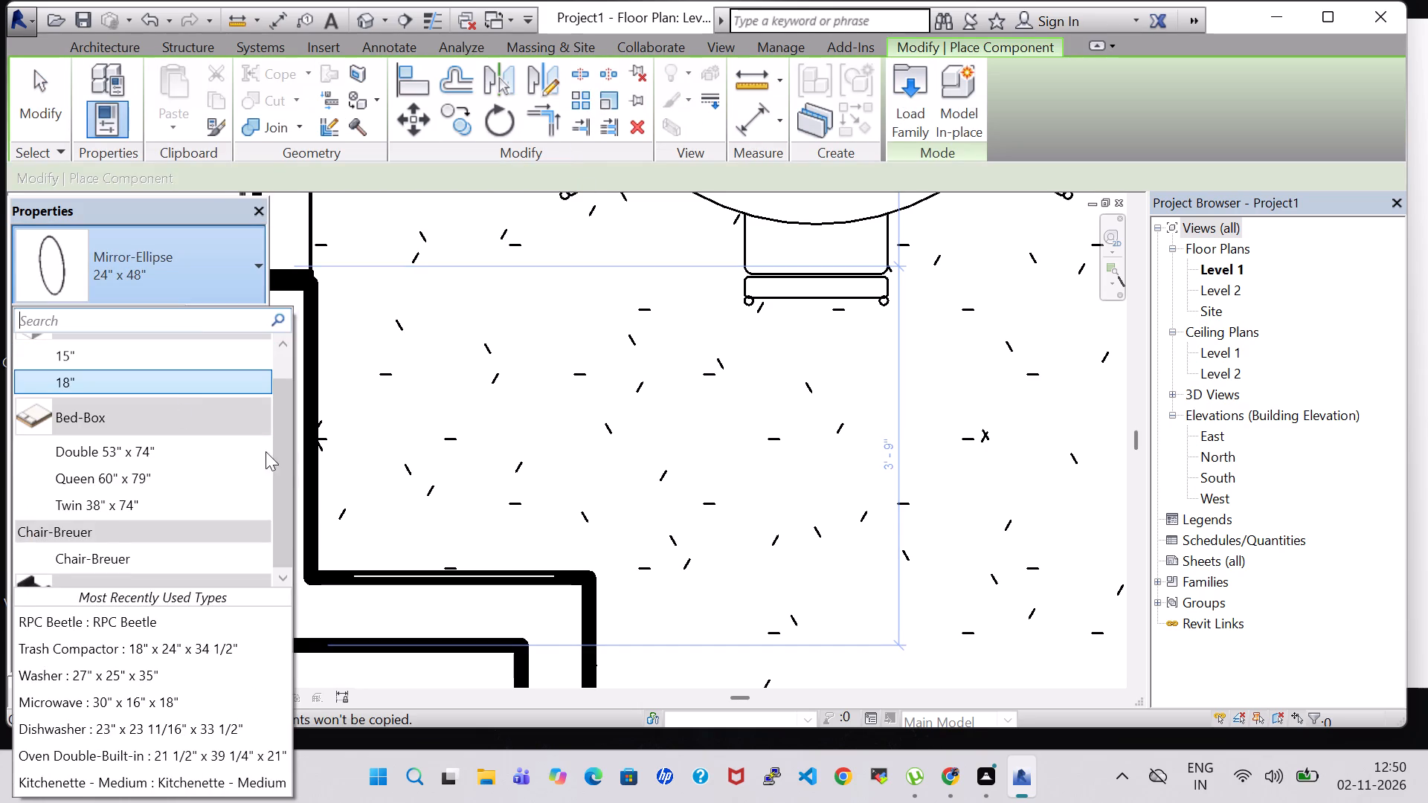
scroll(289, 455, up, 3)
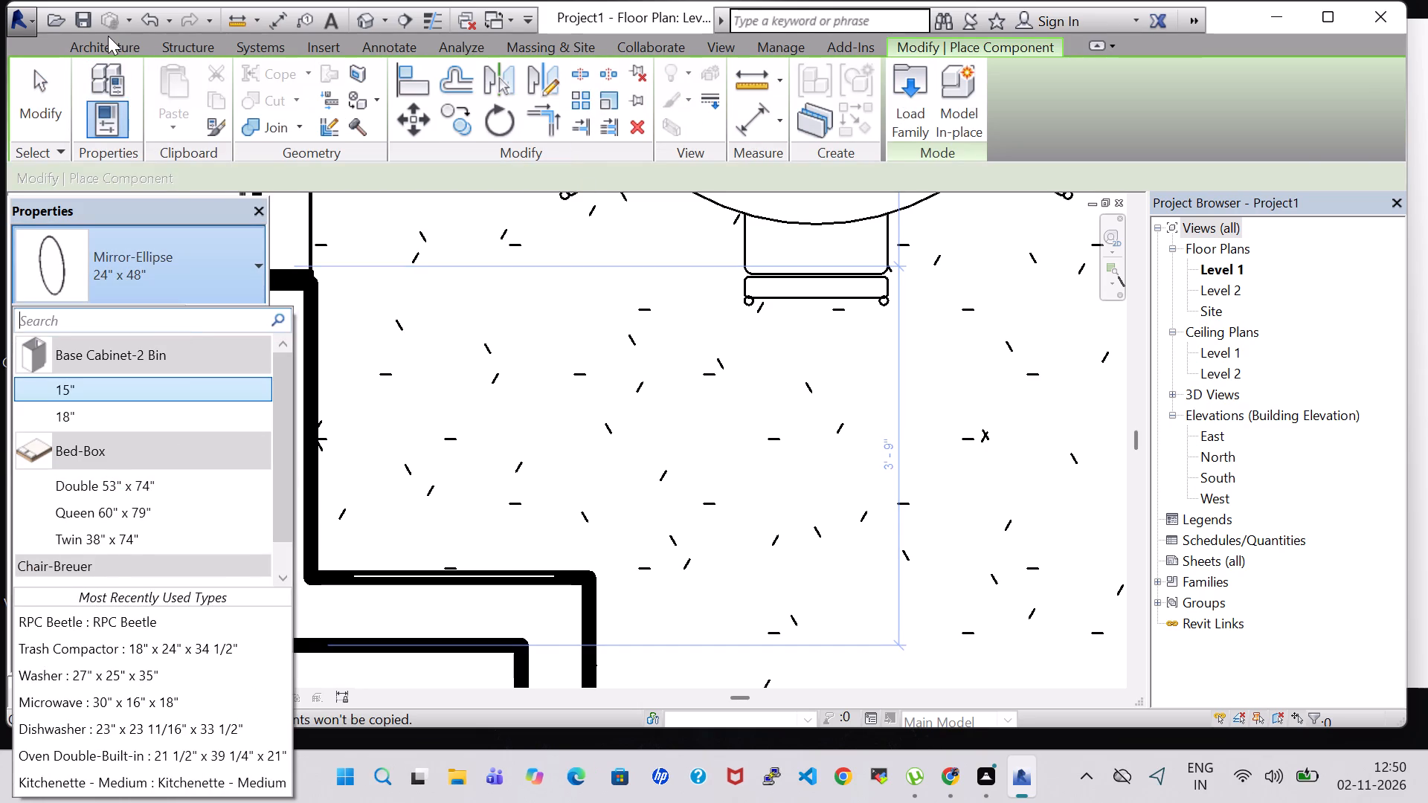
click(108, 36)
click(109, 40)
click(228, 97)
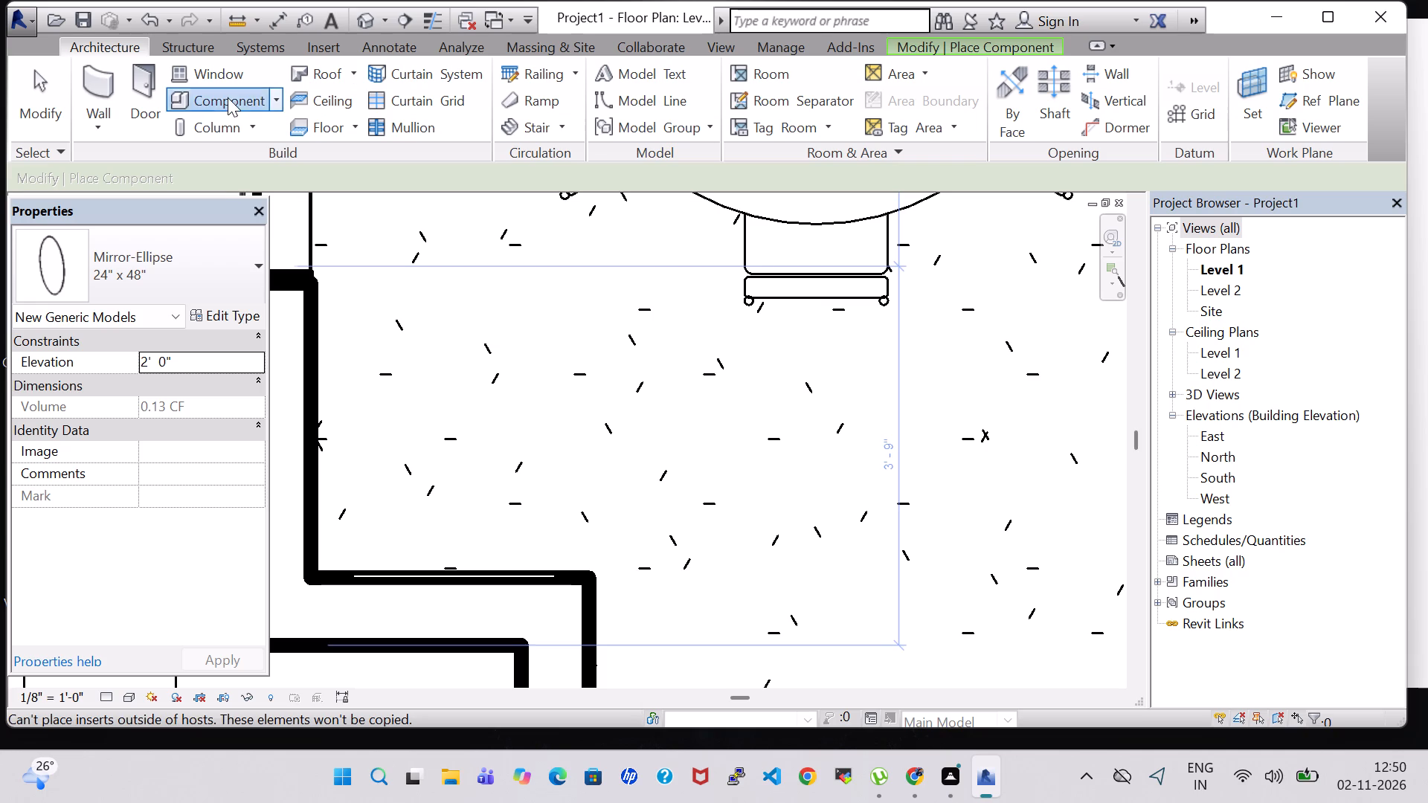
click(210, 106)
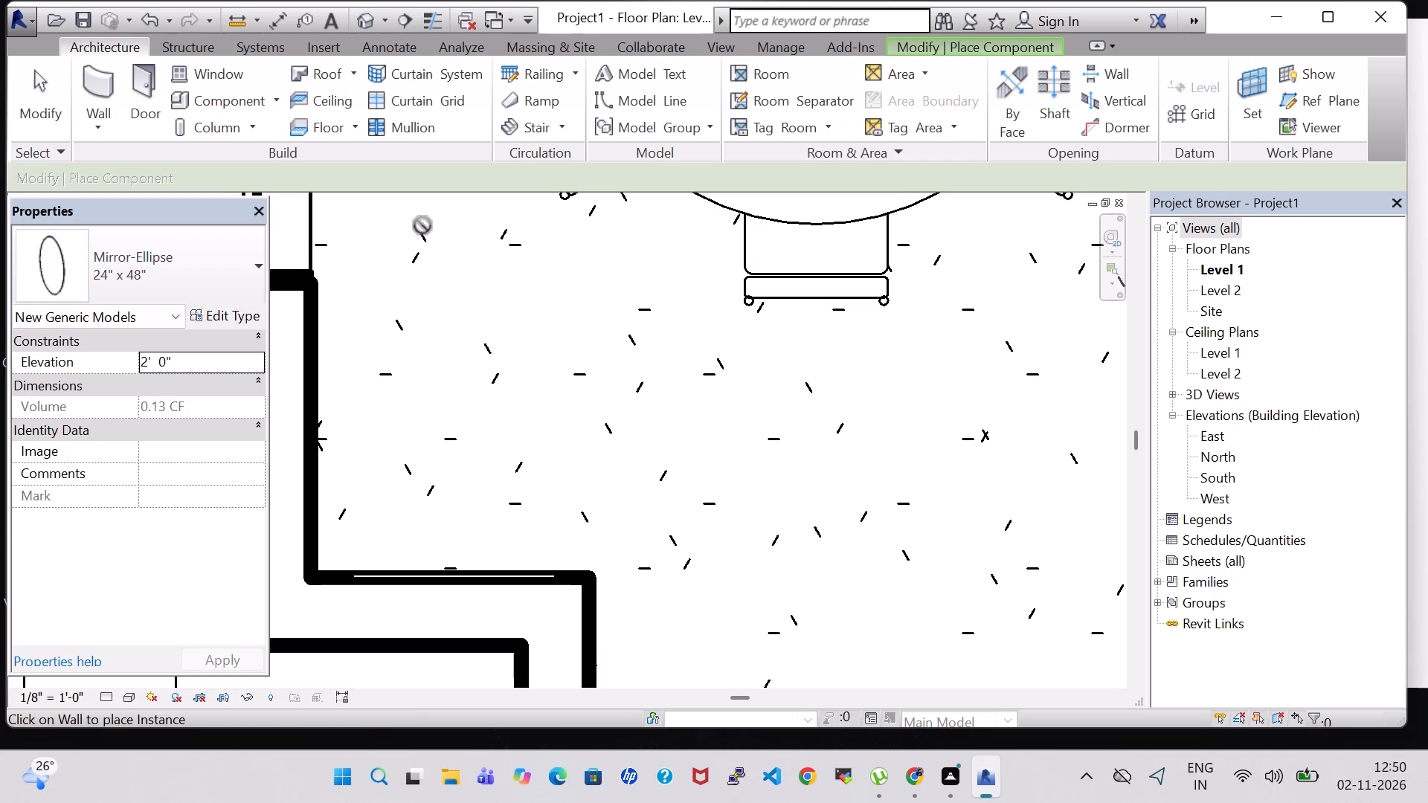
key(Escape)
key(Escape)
Load the Sink Vanity-Round family from the US Imperial library's Plumbing, Architectural, Fixtures, Sinks folder.
click(234, 92)
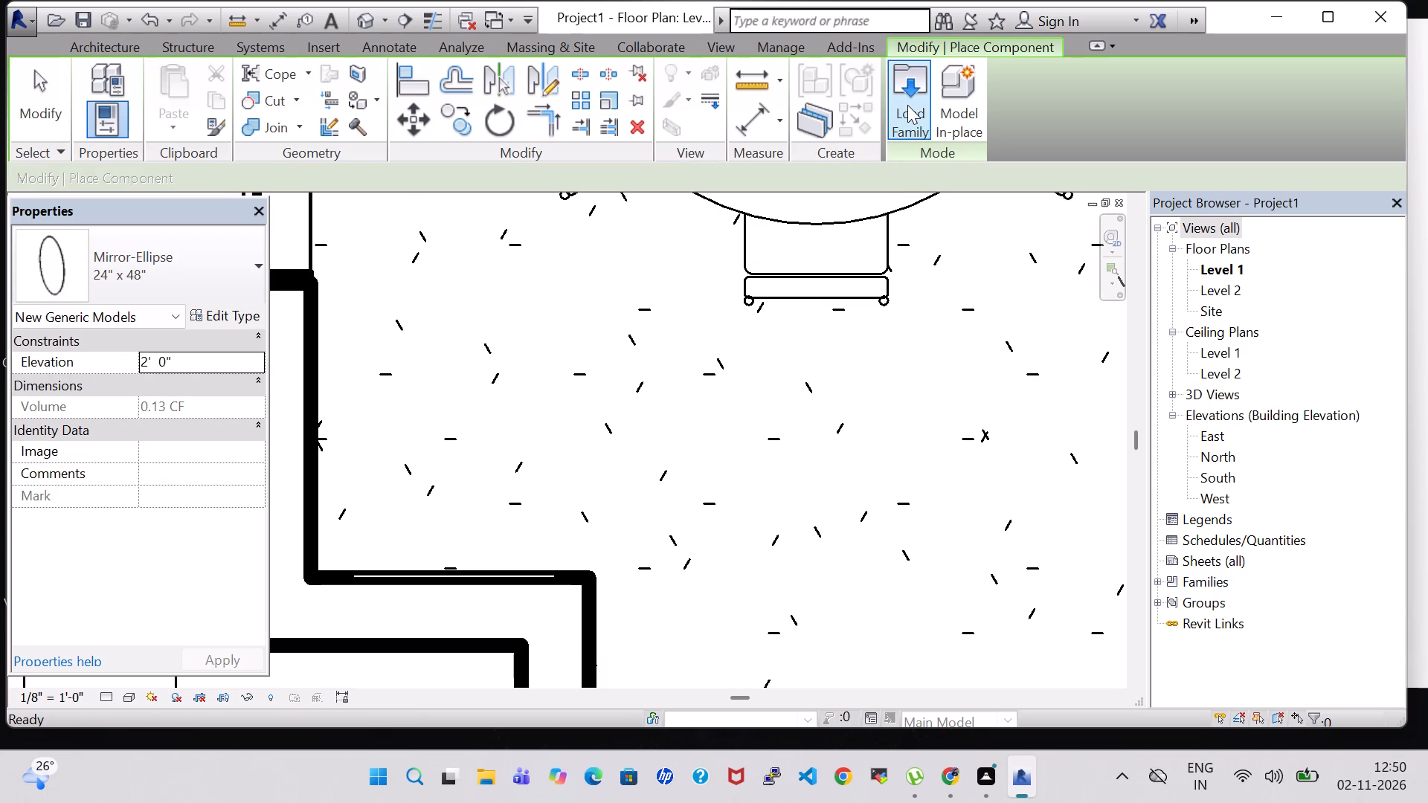
click(907, 105)
scroll(770, 239, down, 2)
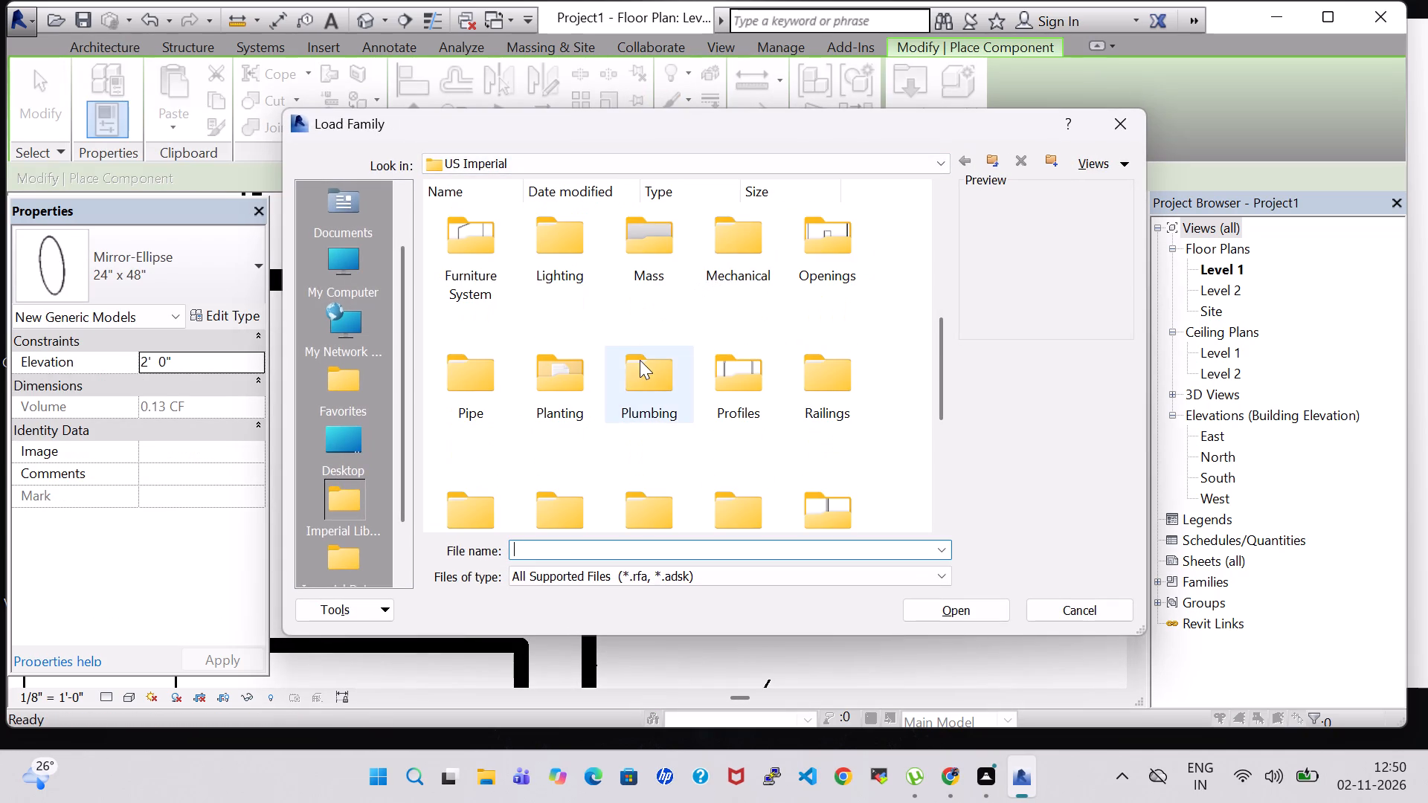
double_click(640, 360)
double_click(483, 236)
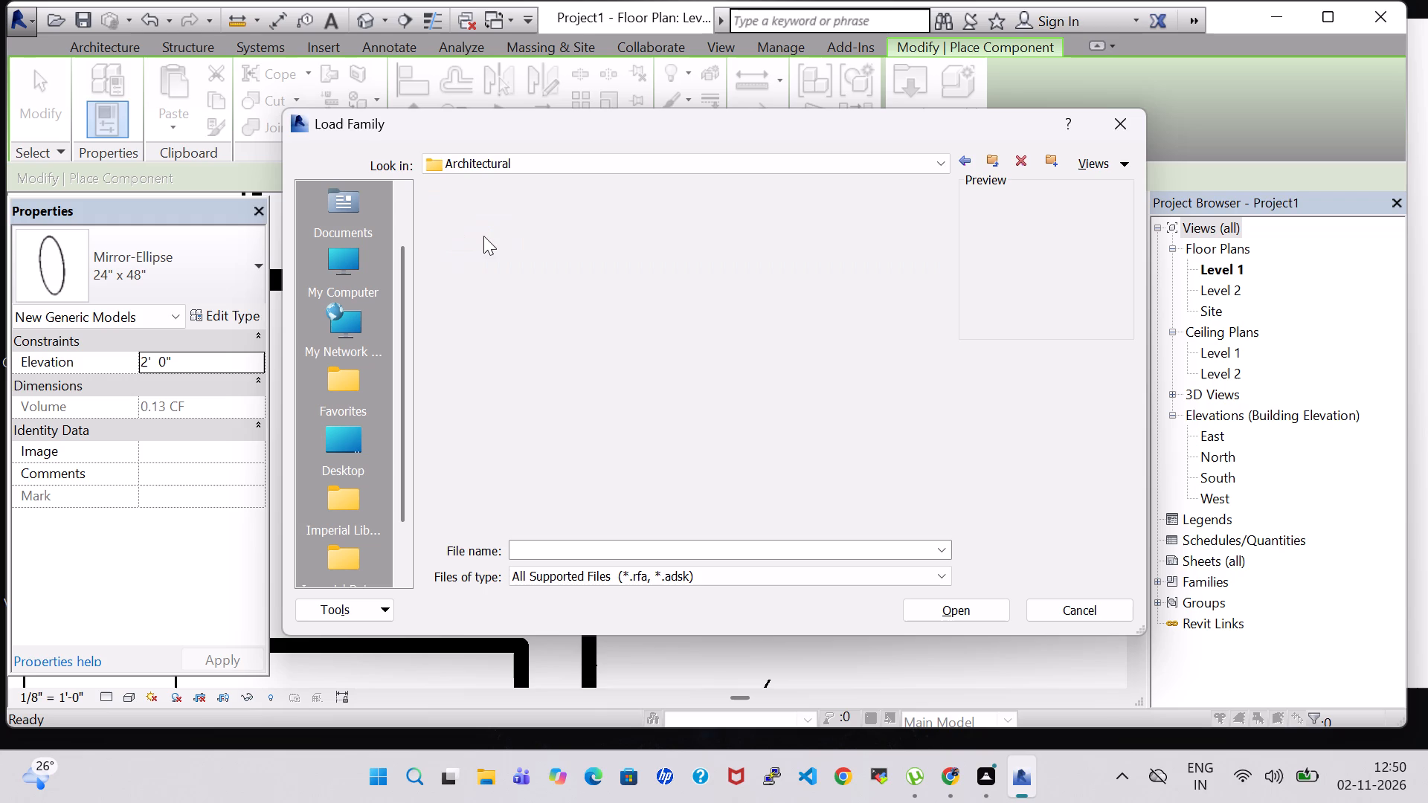
double_click(562, 230)
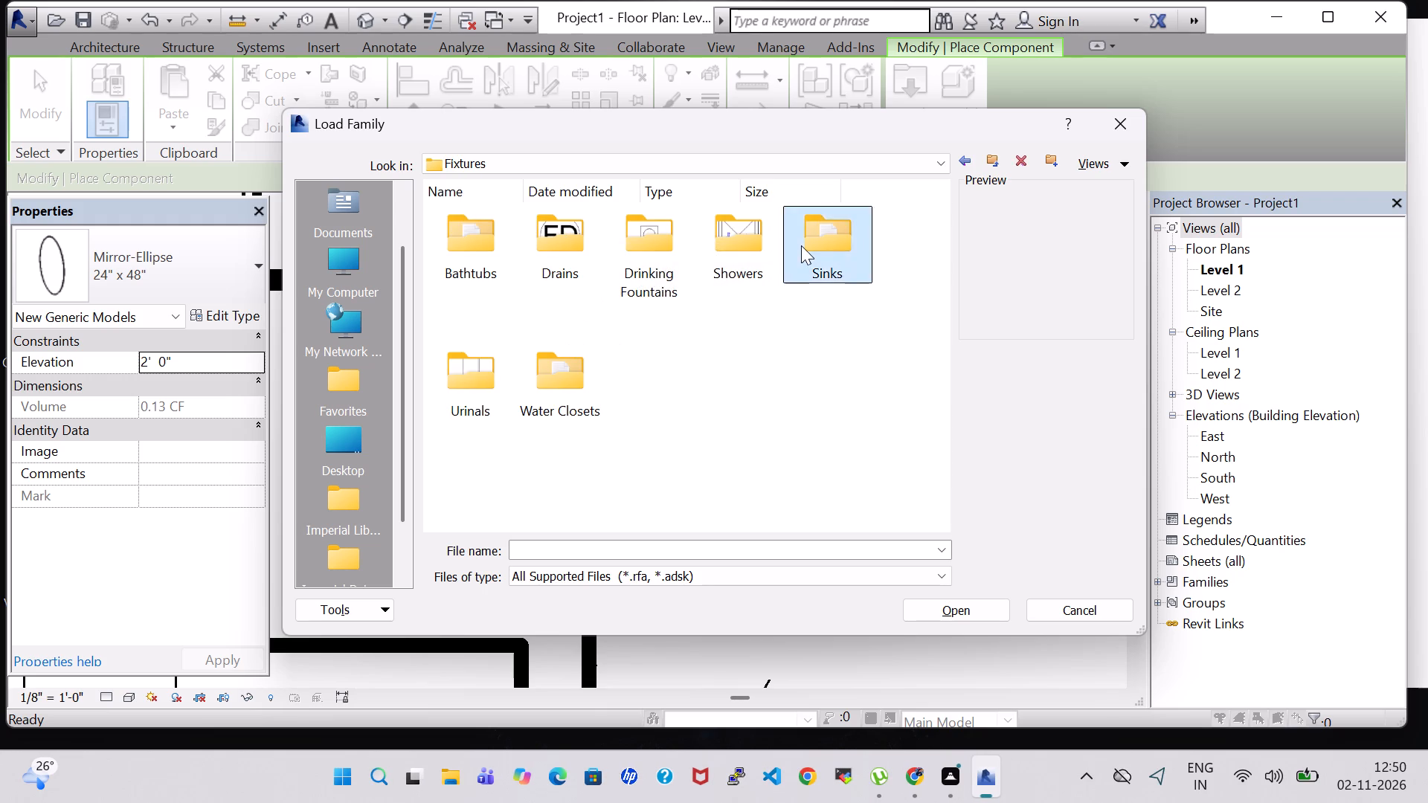
double_click(801, 245)
scroll(772, 288, down, 1)
click(837, 241)
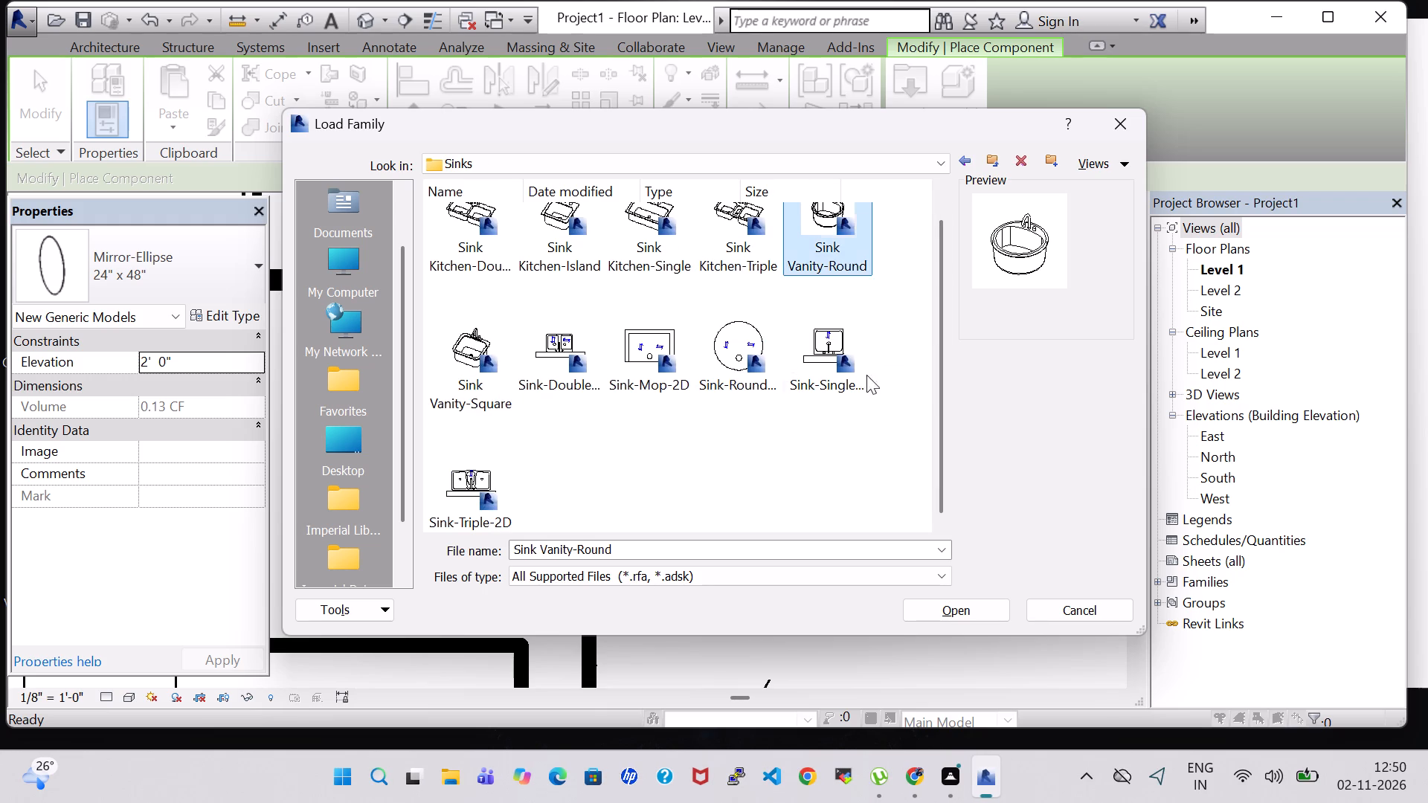
click(936, 604)
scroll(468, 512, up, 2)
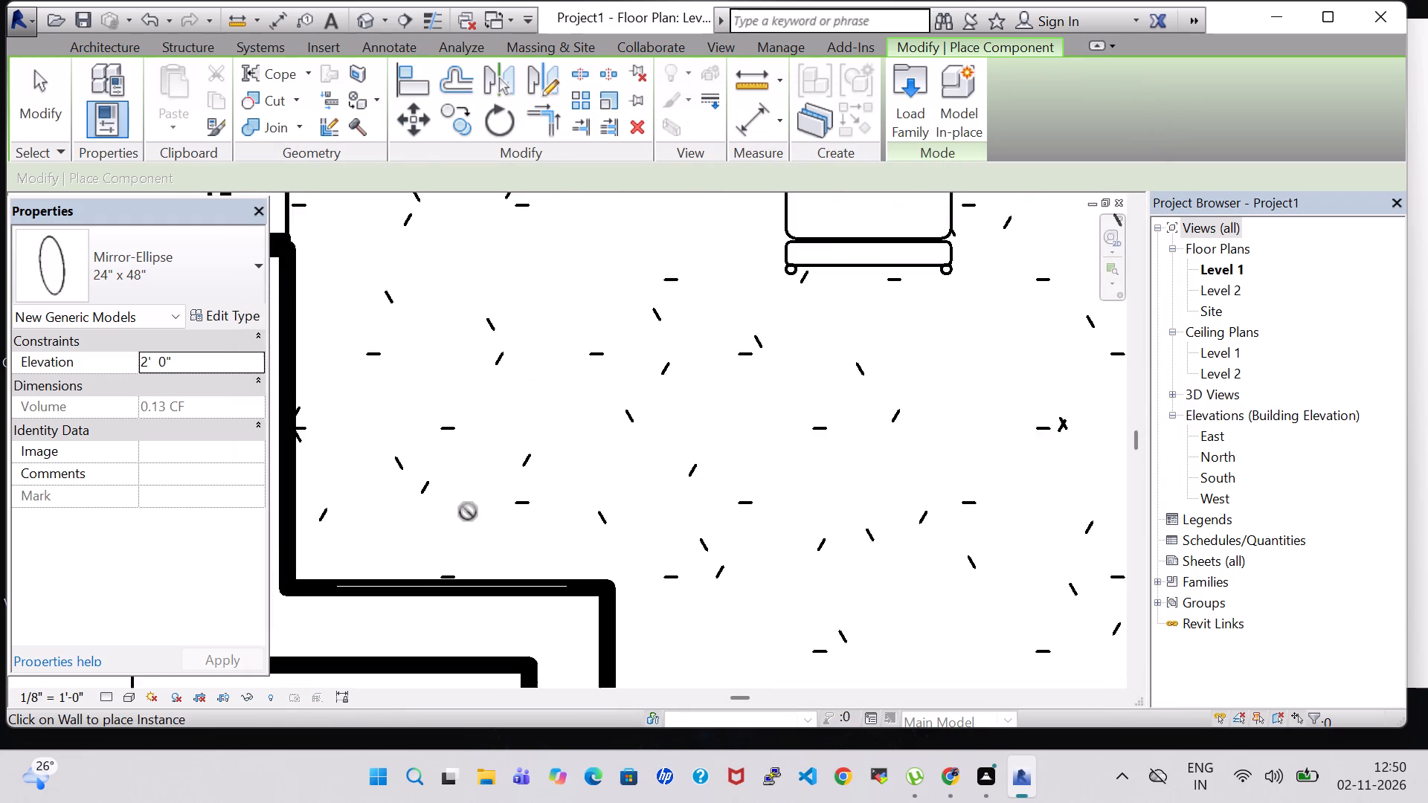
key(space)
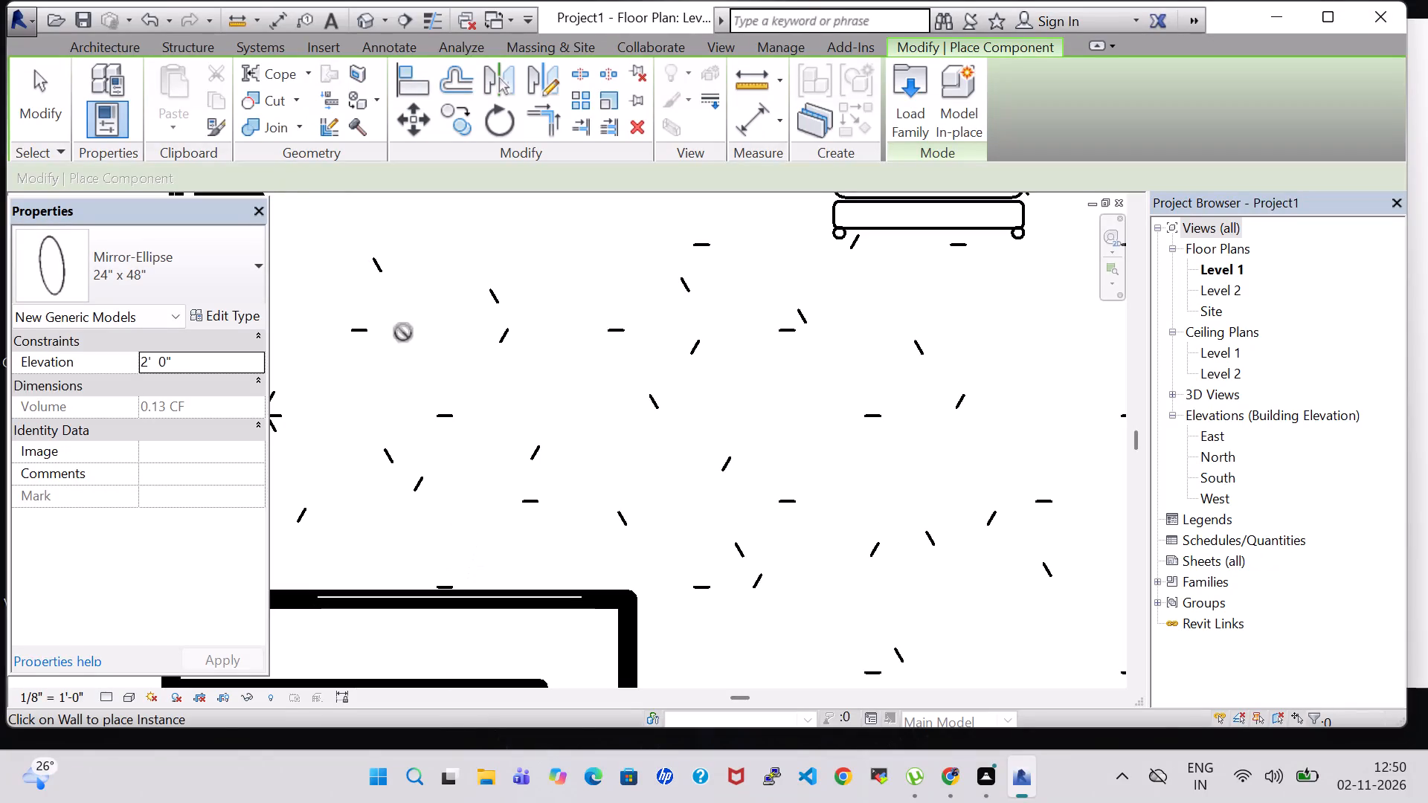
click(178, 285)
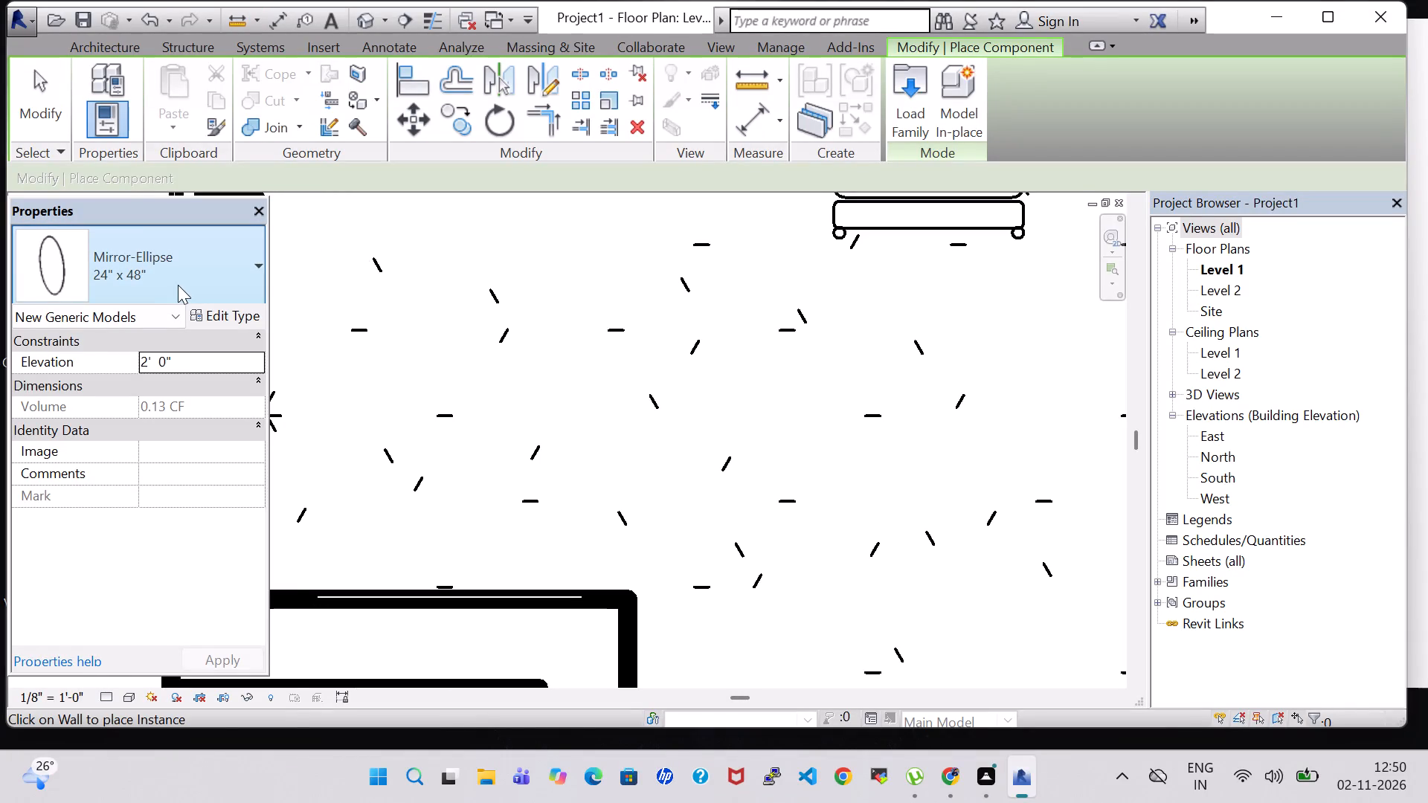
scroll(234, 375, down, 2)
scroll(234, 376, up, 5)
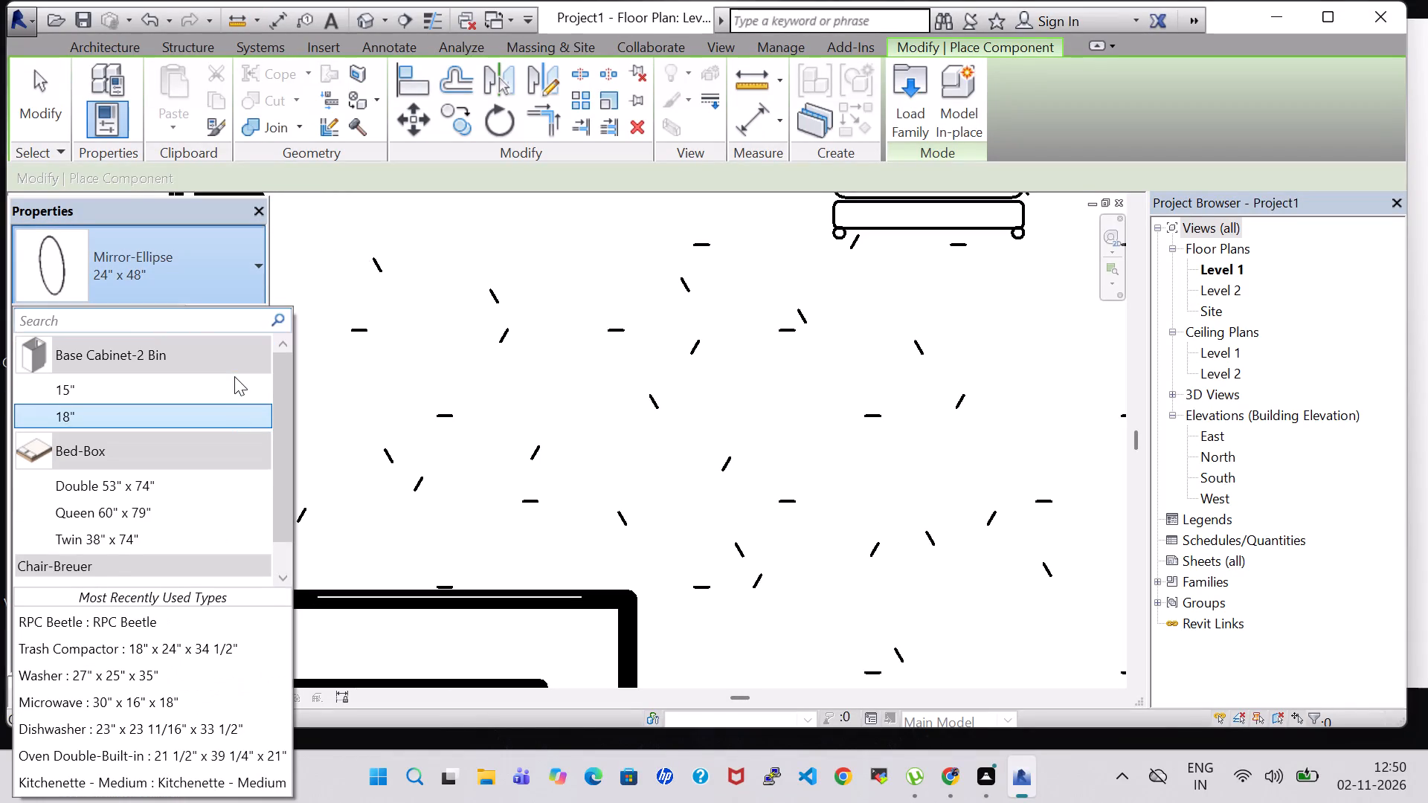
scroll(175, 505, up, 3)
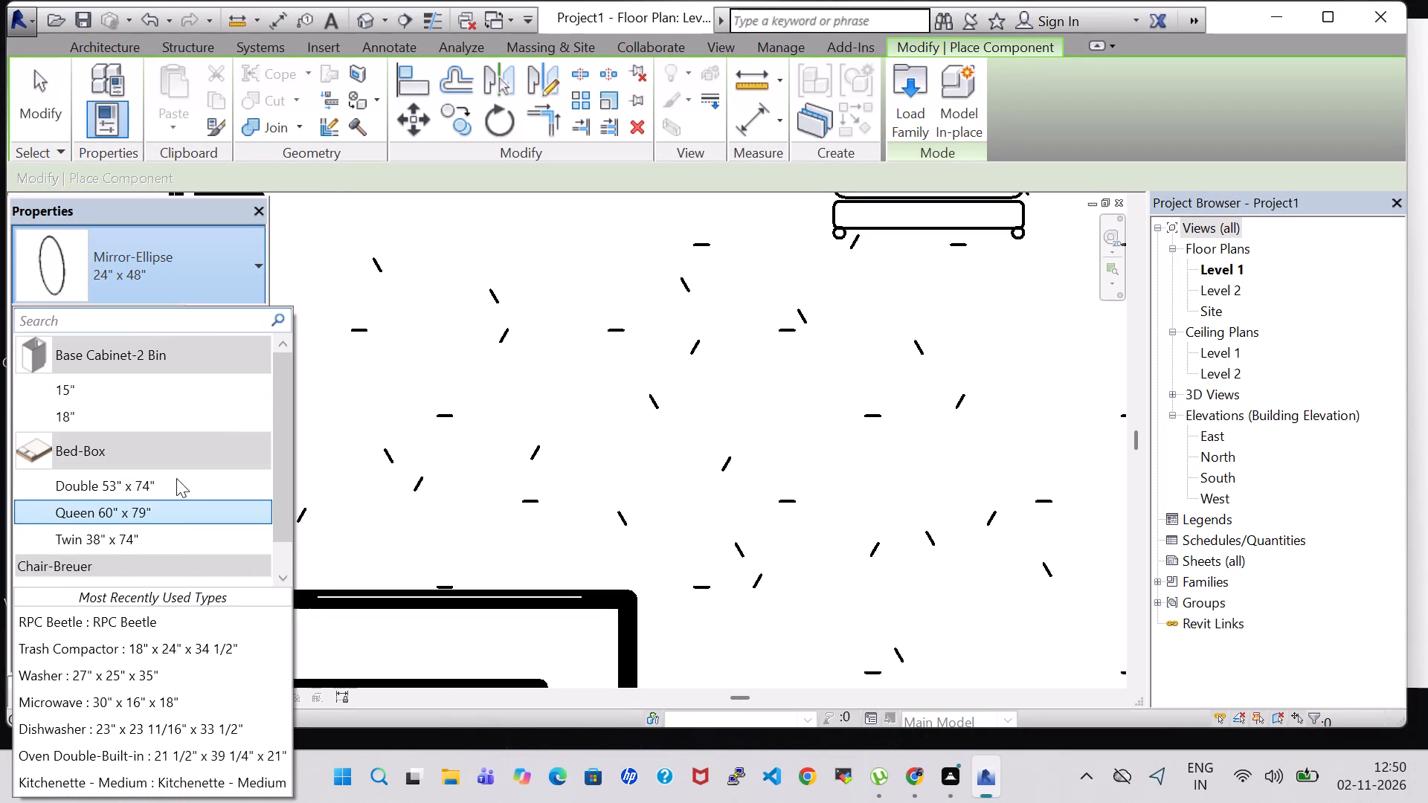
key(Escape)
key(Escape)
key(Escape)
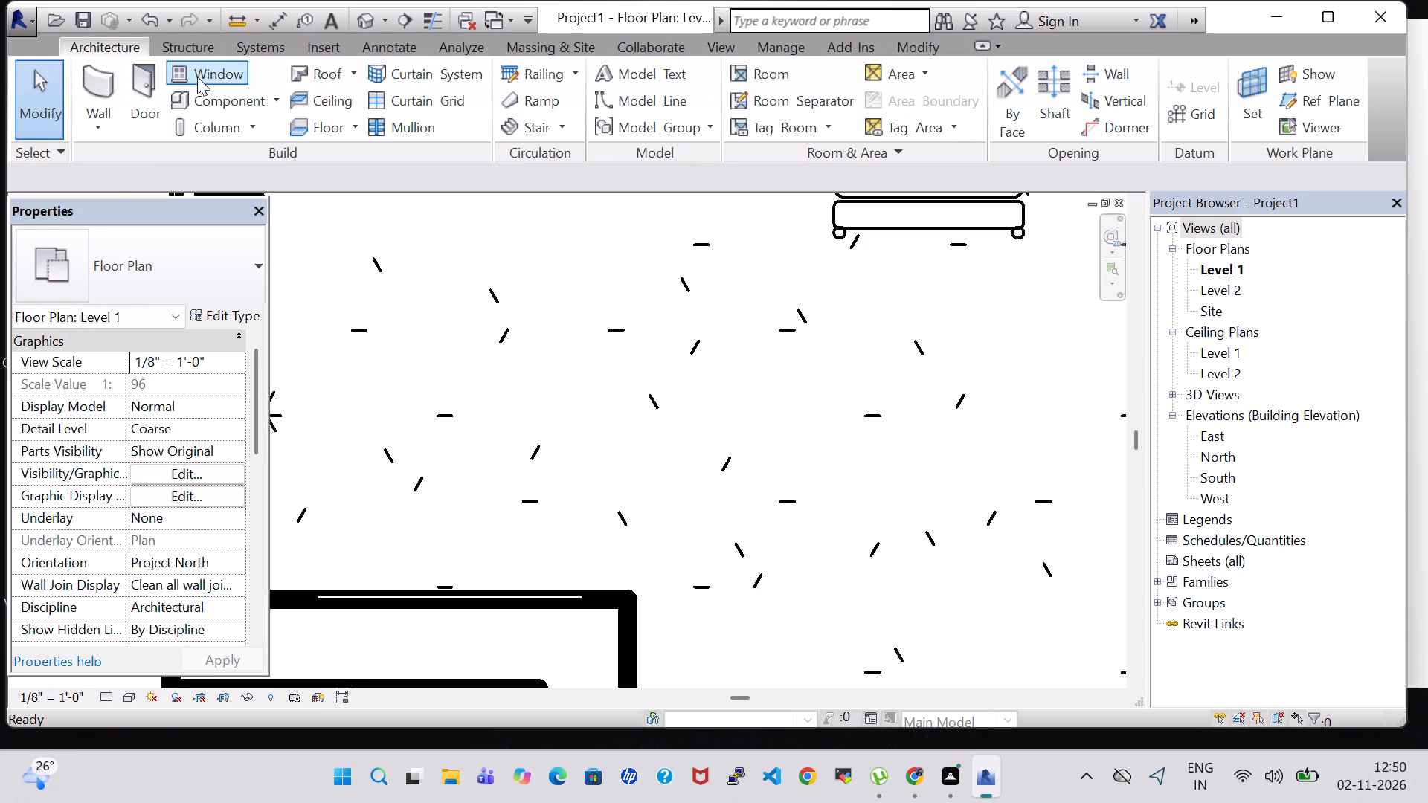
Load the Sink Vanity-Round family again from the Plumbing, Architectural, Fixtures, Sinks folder, with component placement restarted.
click(199, 95)
double_click(892, 103)
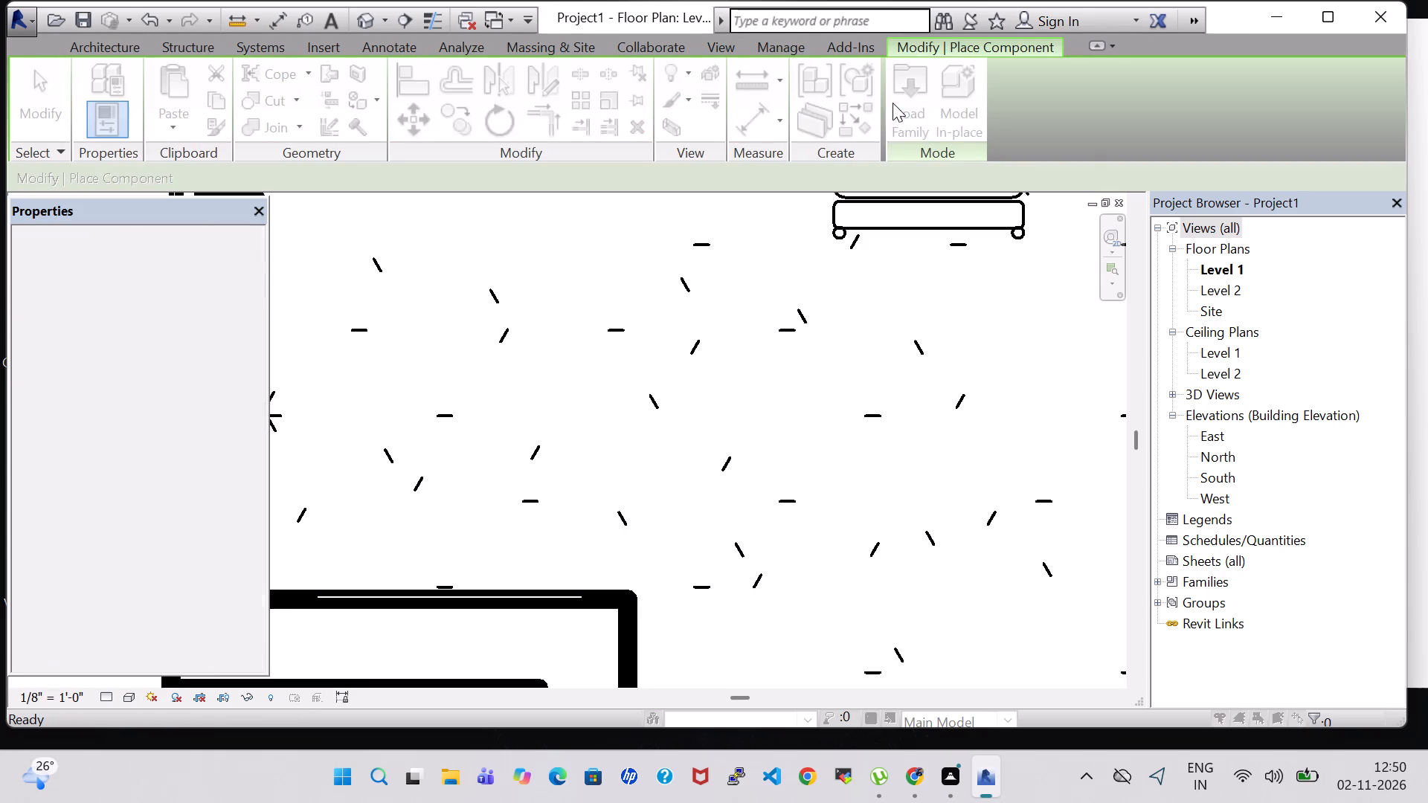
scroll(634, 405, down, 2)
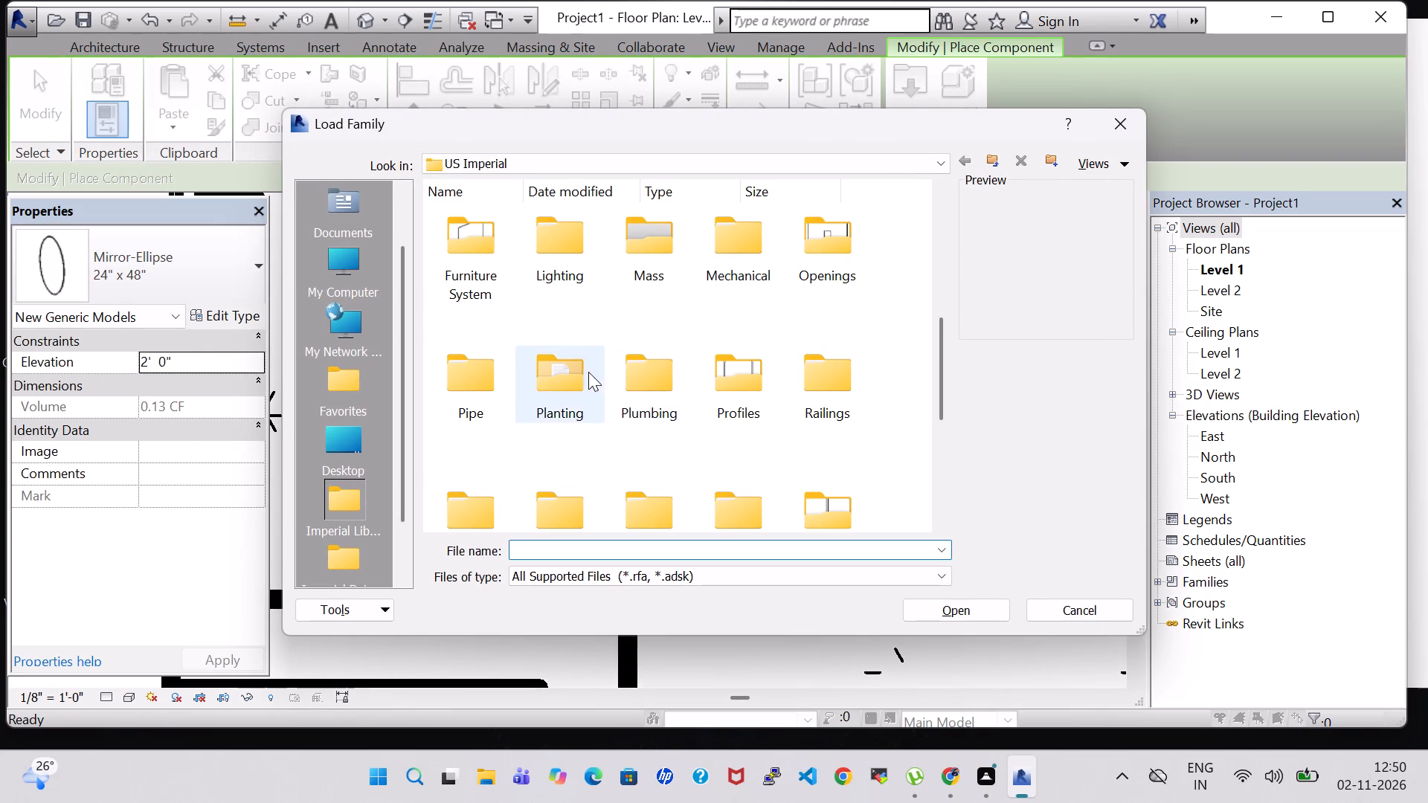
double_click(637, 373)
double_click(500, 261)
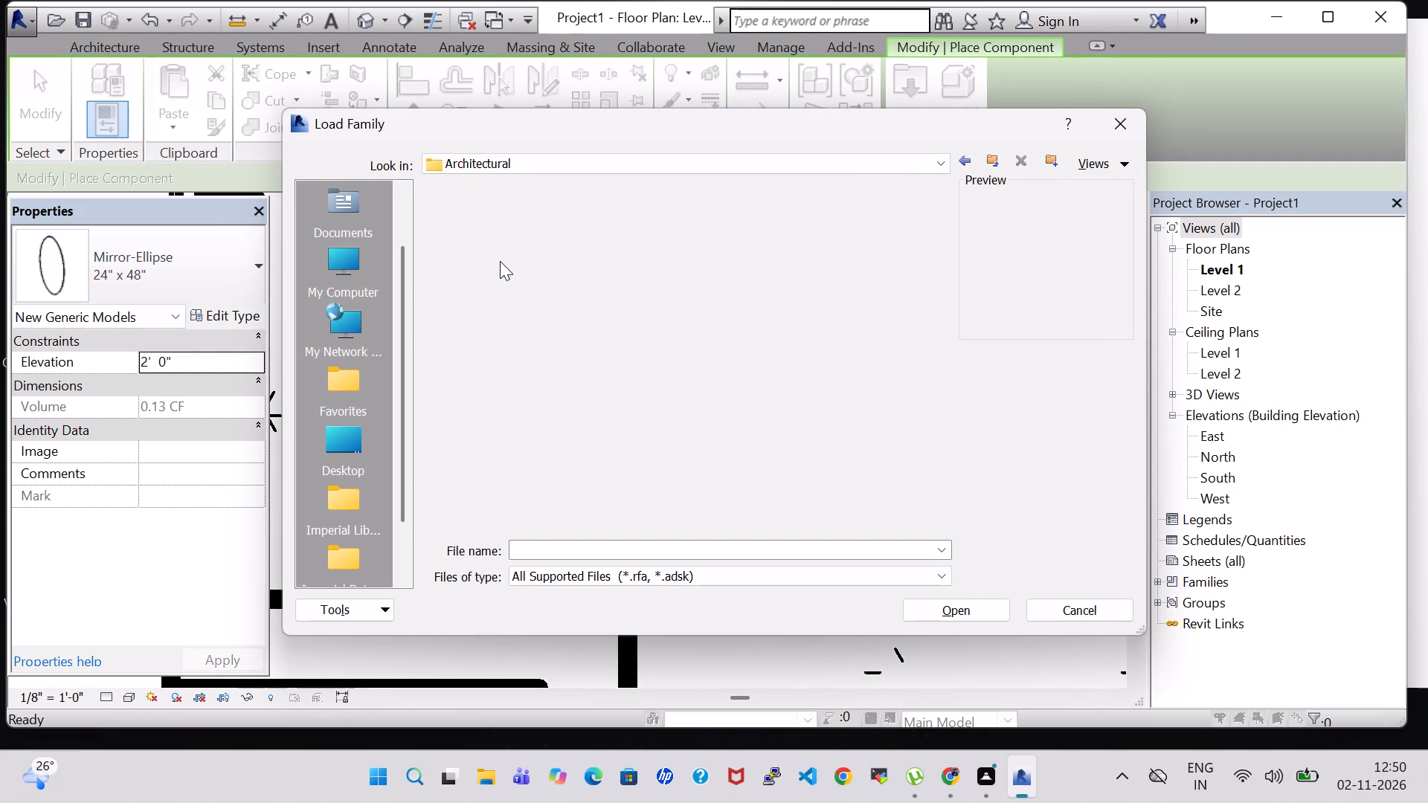
double_click(570, 242)
double_click(809, 234)
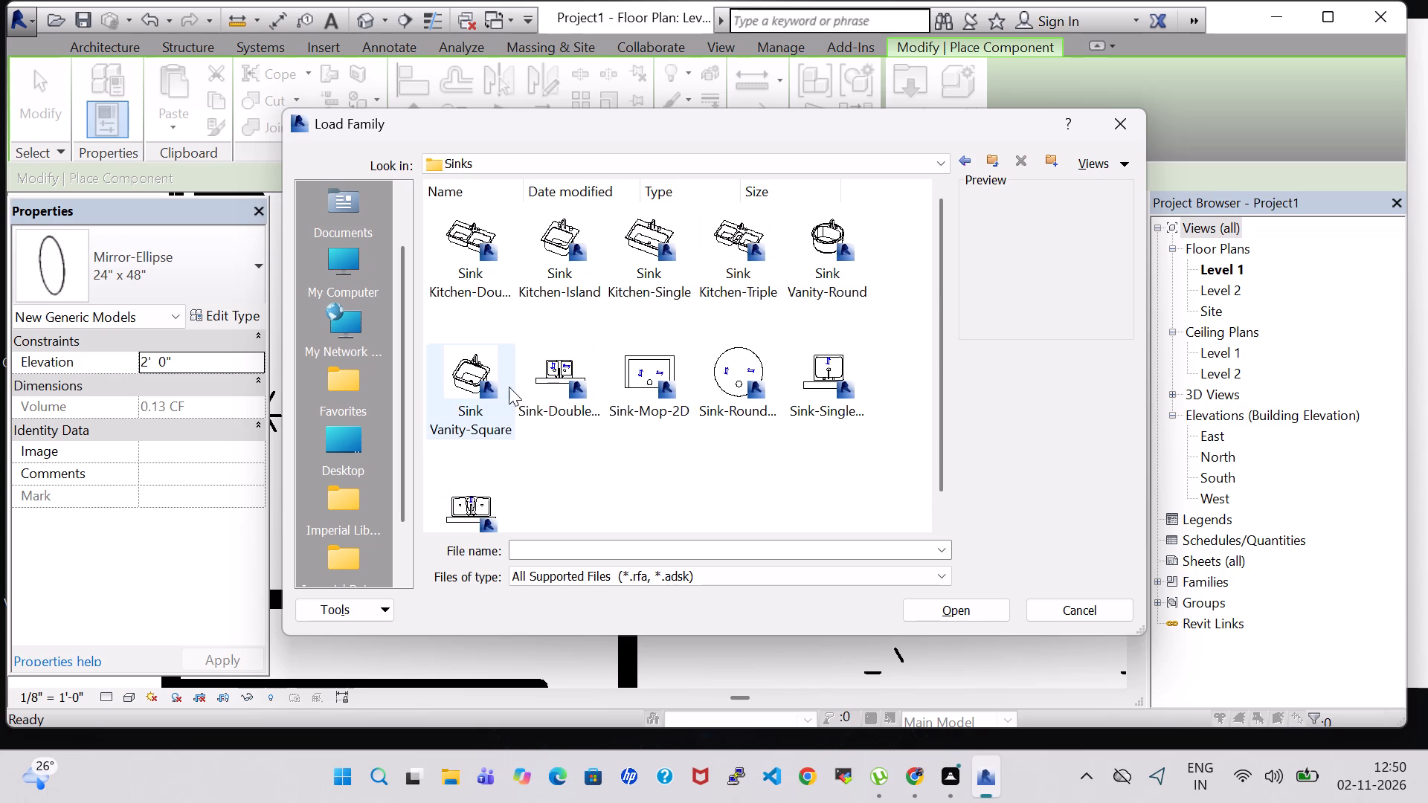
click(836, 229)
click(971, 607)
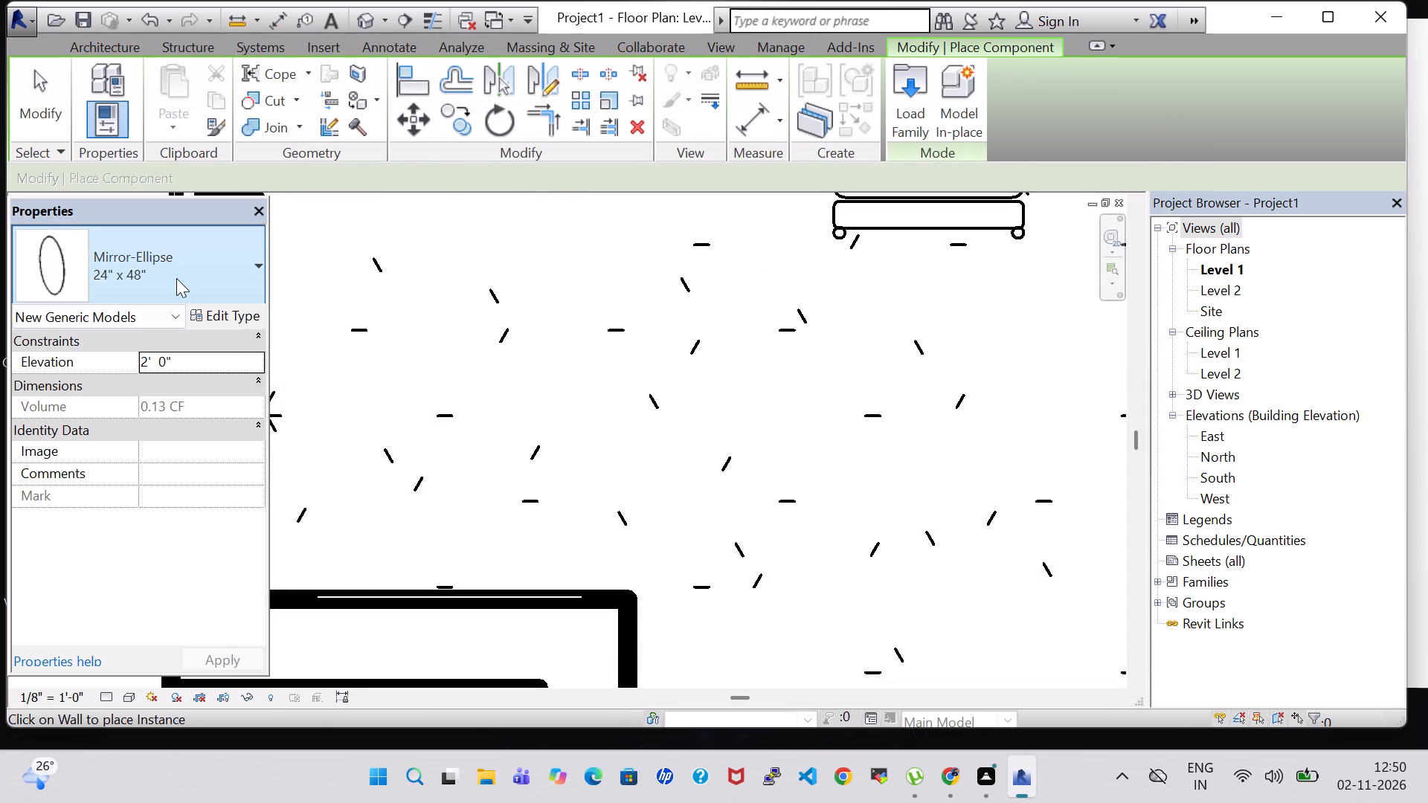
Place a 19" x 19" Sink Vanity-Round against the short wall below the dining table, with its faucet side turned toward the wall.
click(176, 278)
text(SI)
key(m)
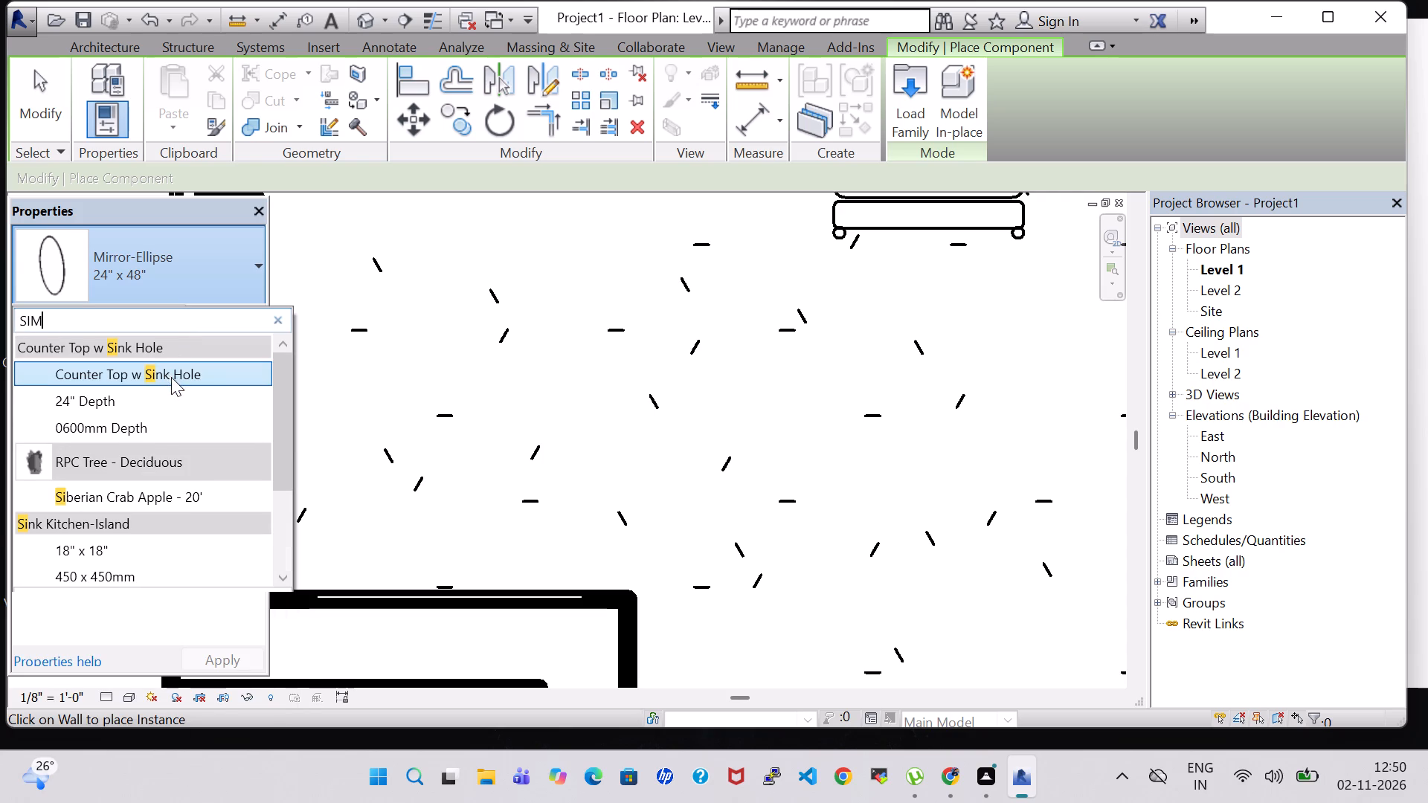
key(BackSpace)
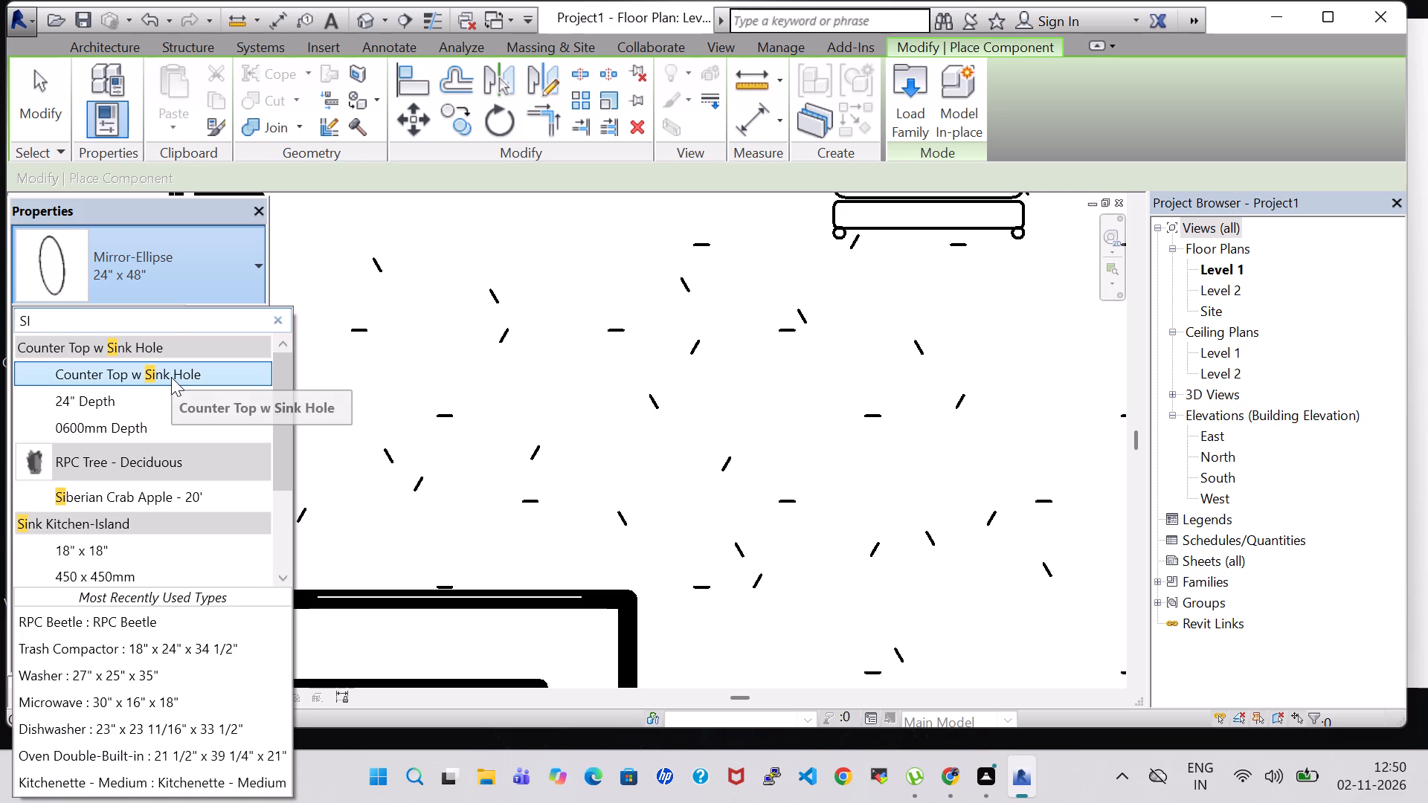
key(n)
scroll(184, 466, down, 2)
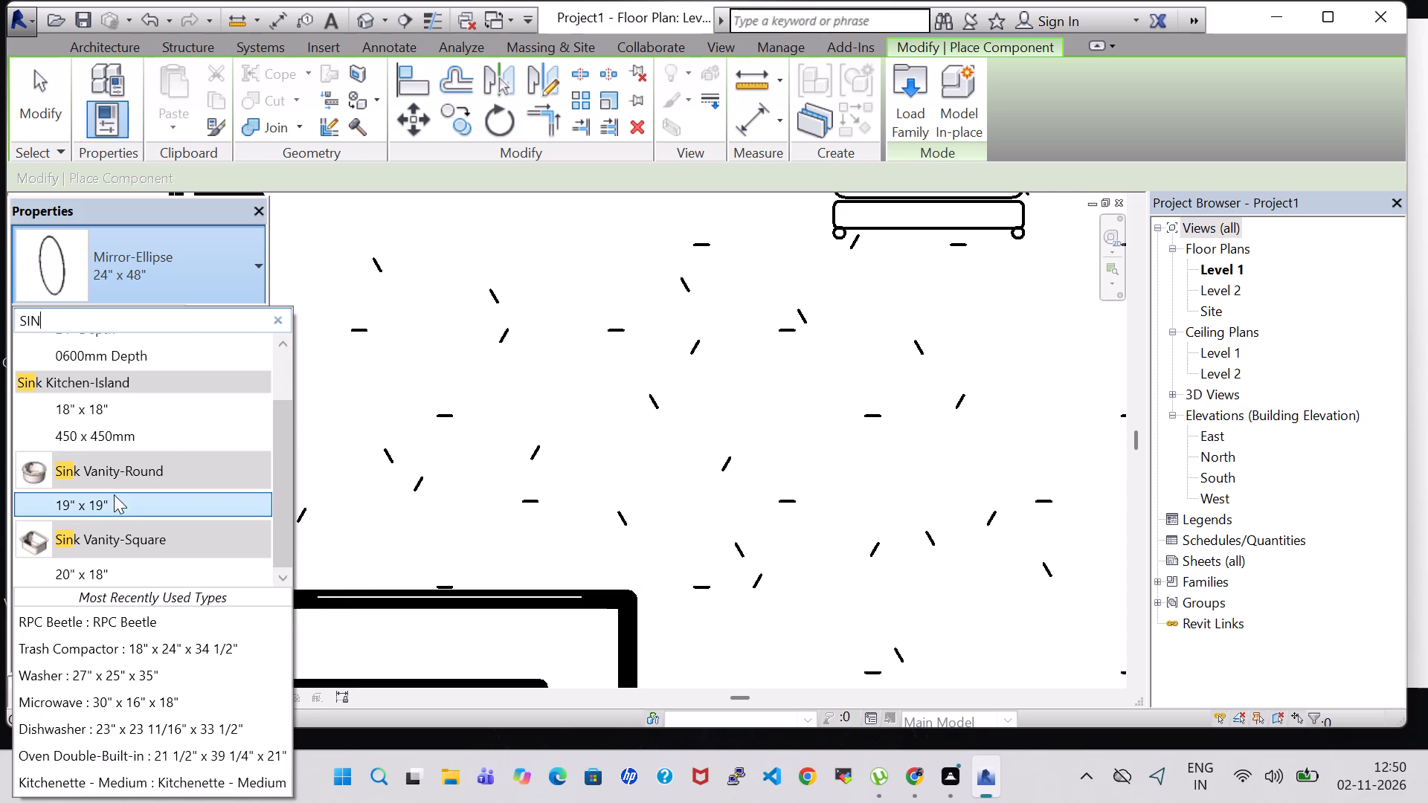
click(112, 515)
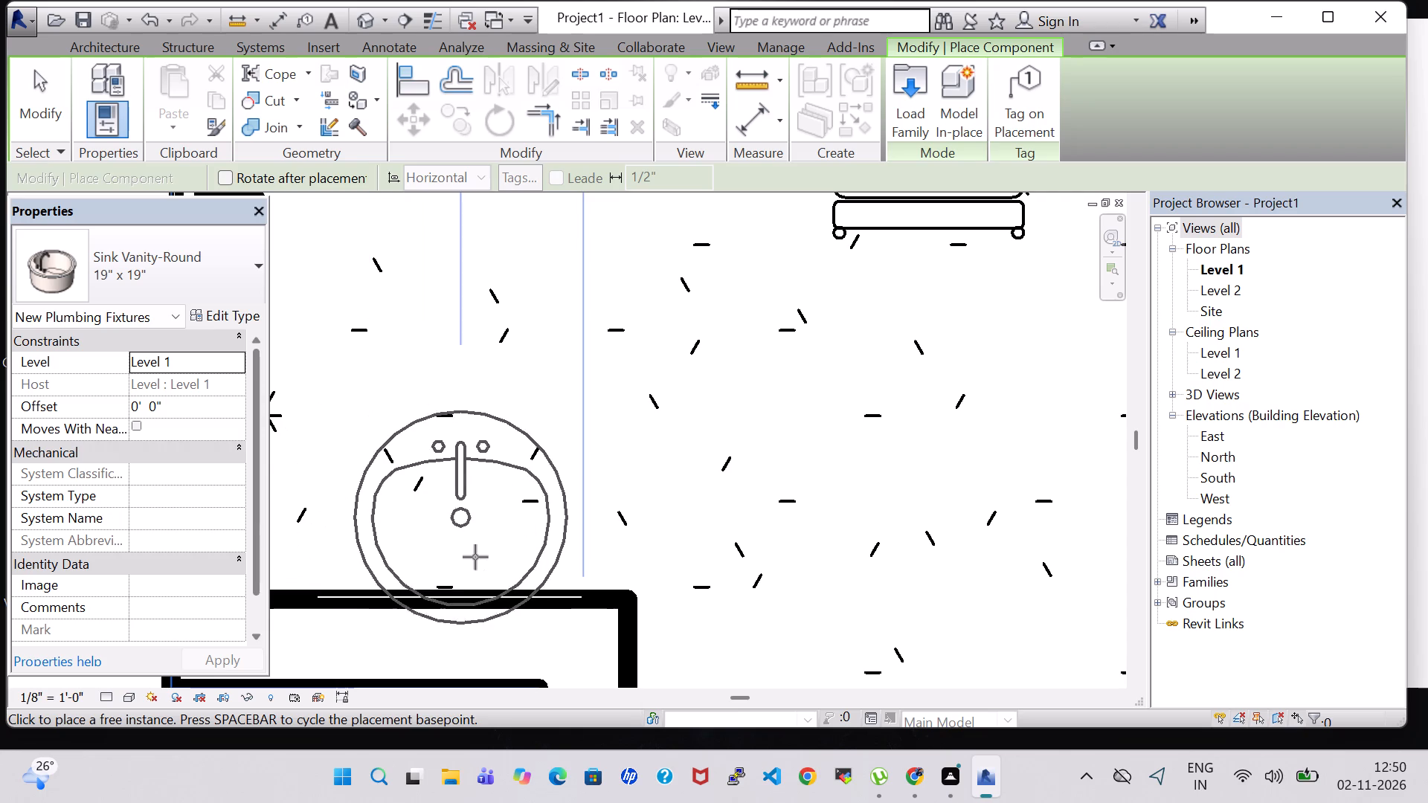
key(space)
key(space)
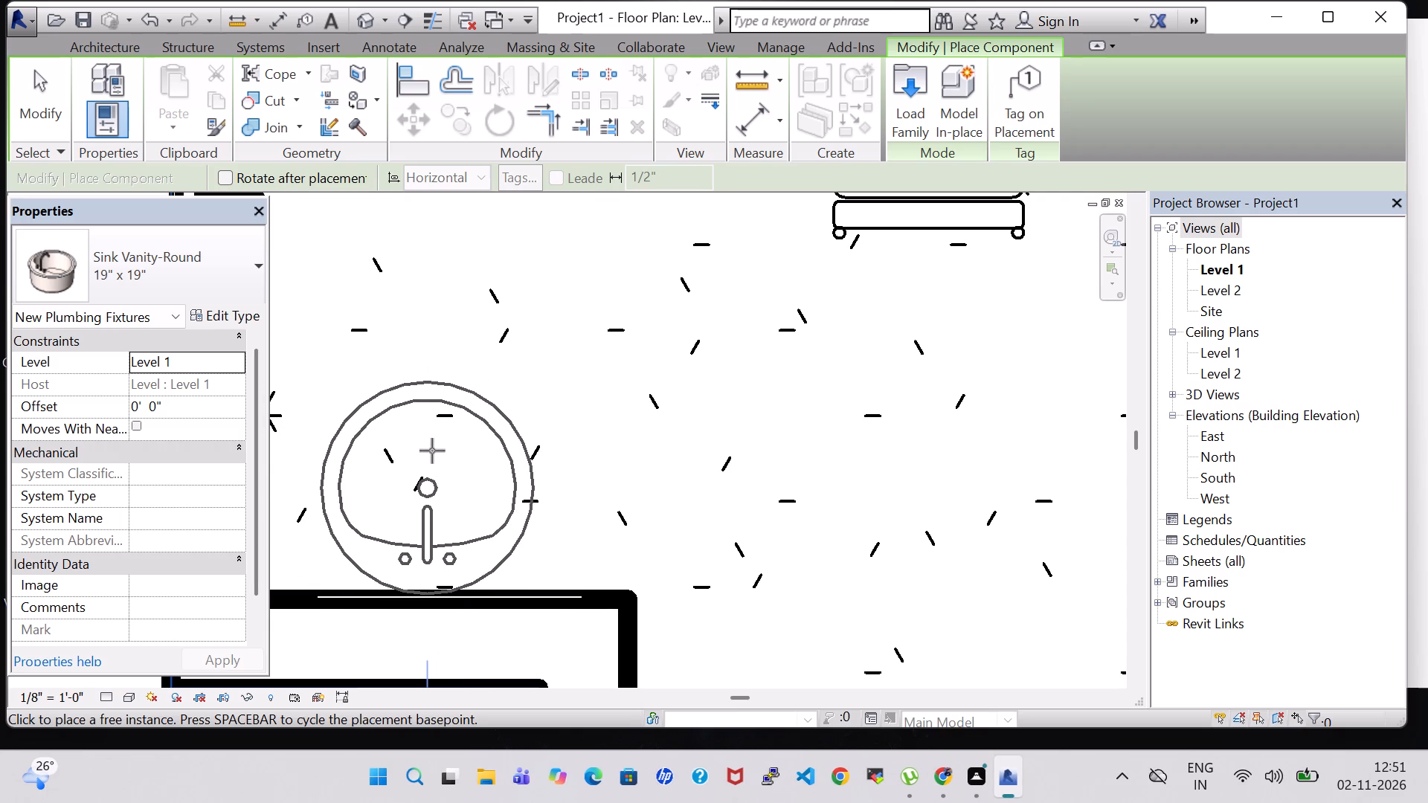
click(432, 451)
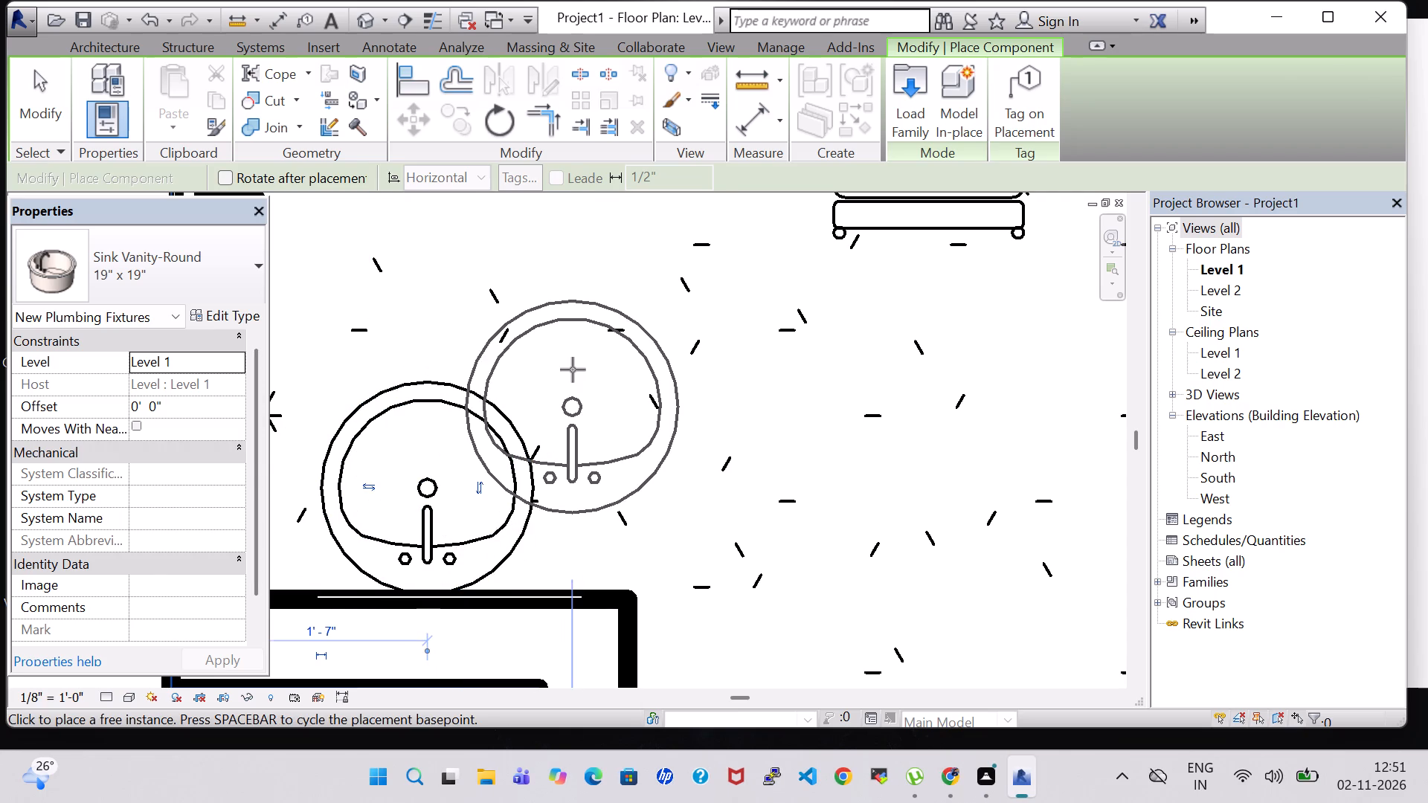
key(Escape)
key(Escape)
key(Escape)
In the 3D view, raise the elliptical mirror behind the vanity sink to an elevation of 3' 0" and shift it slightly to line up with the sink.
click(364, 28)
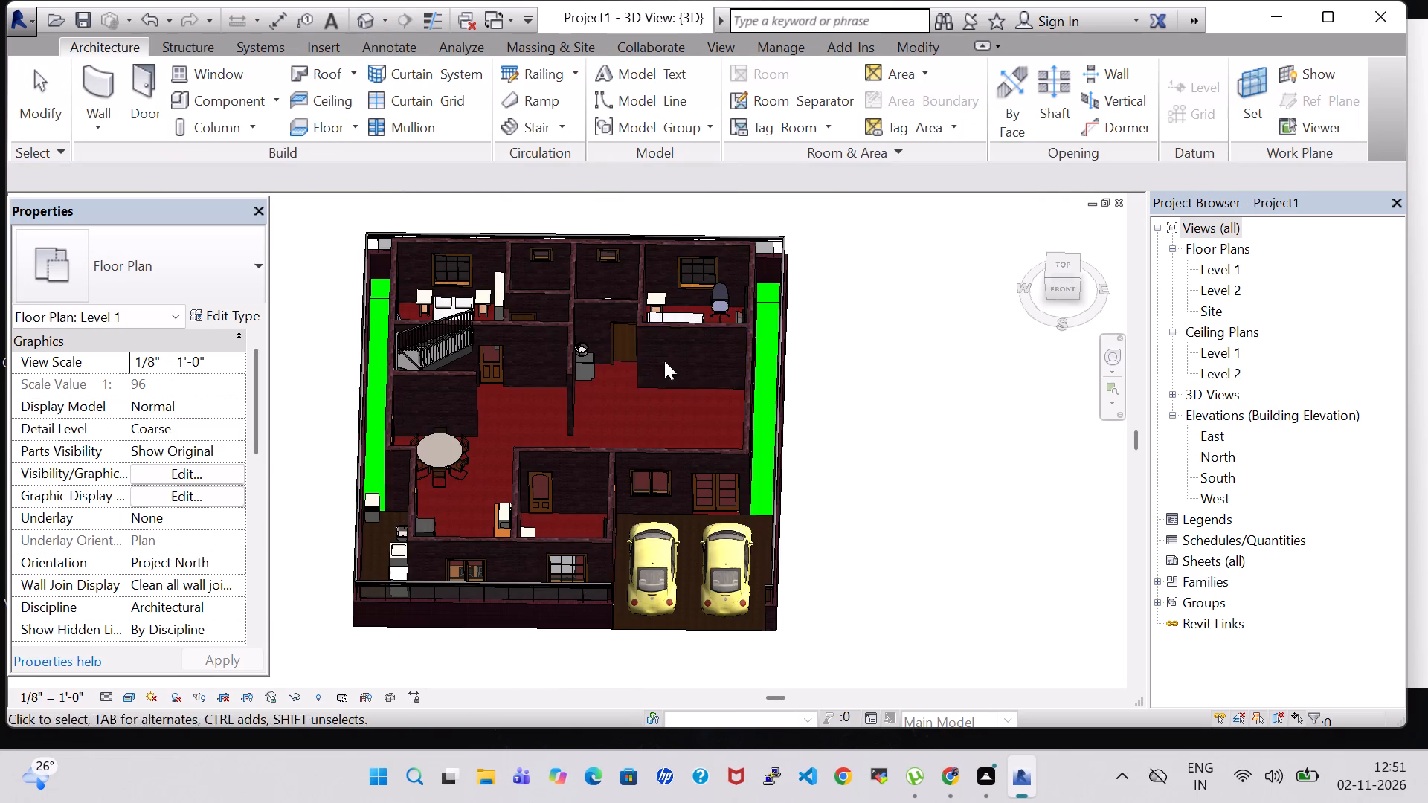
shift+middle_drag(863, 395, 698, 523)
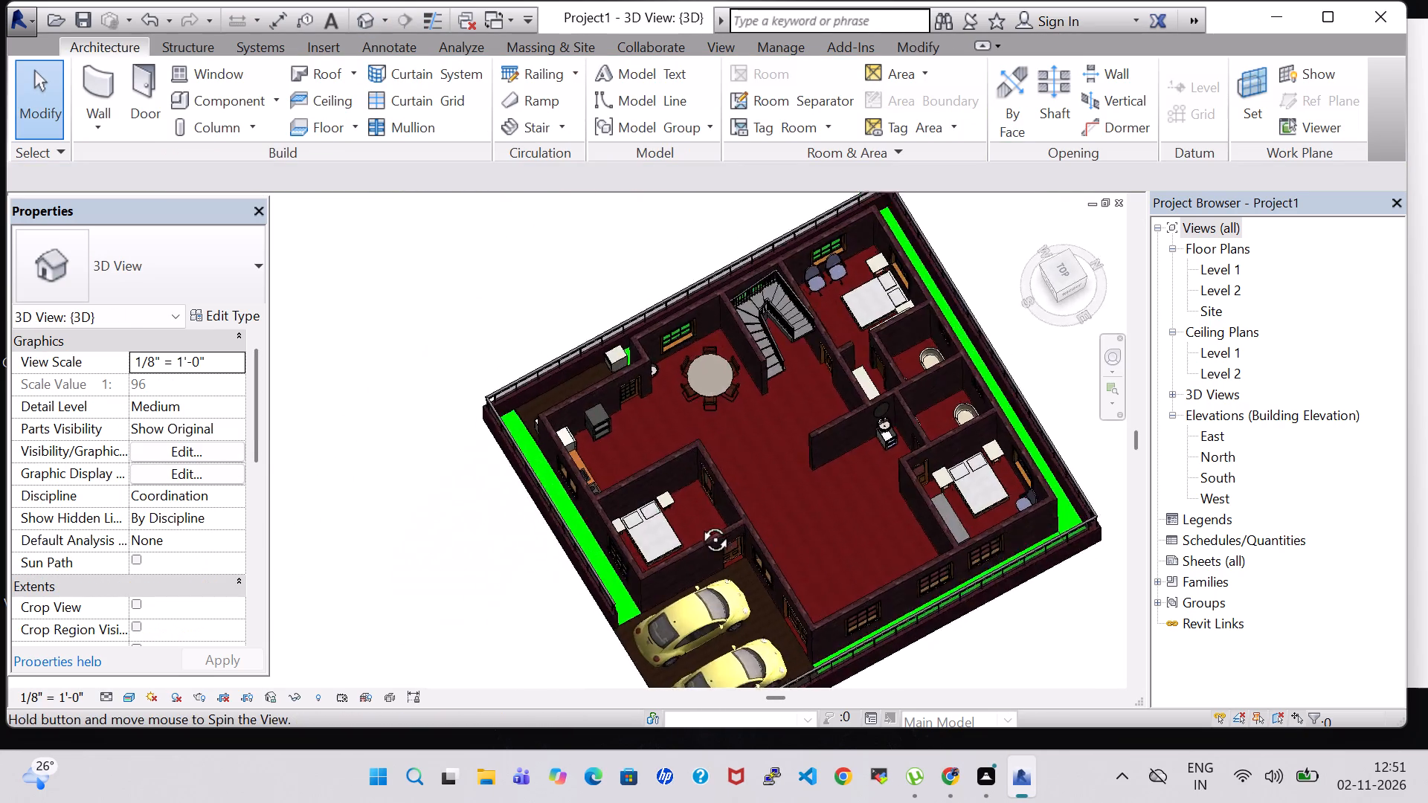
shift+middle_drag(698, 523, 606, 526)
shift+middle_drag(826, 556, 682, 607)
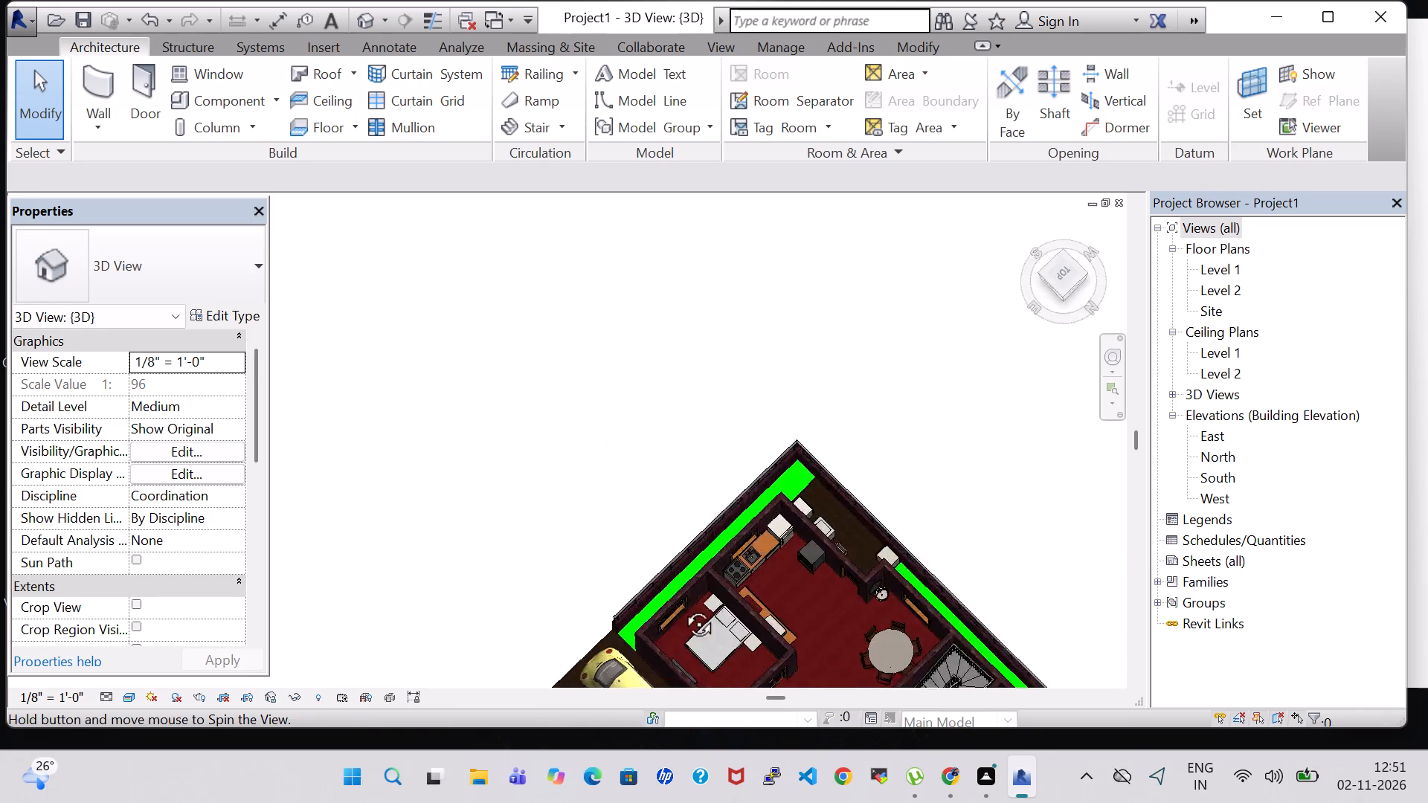
shift+middle_drag(682, 607, 665, 607)
middle_drag(755, 494, 669, 216)
scroll(755, 494, down, 1)
scroll(829, 338, up, 9)
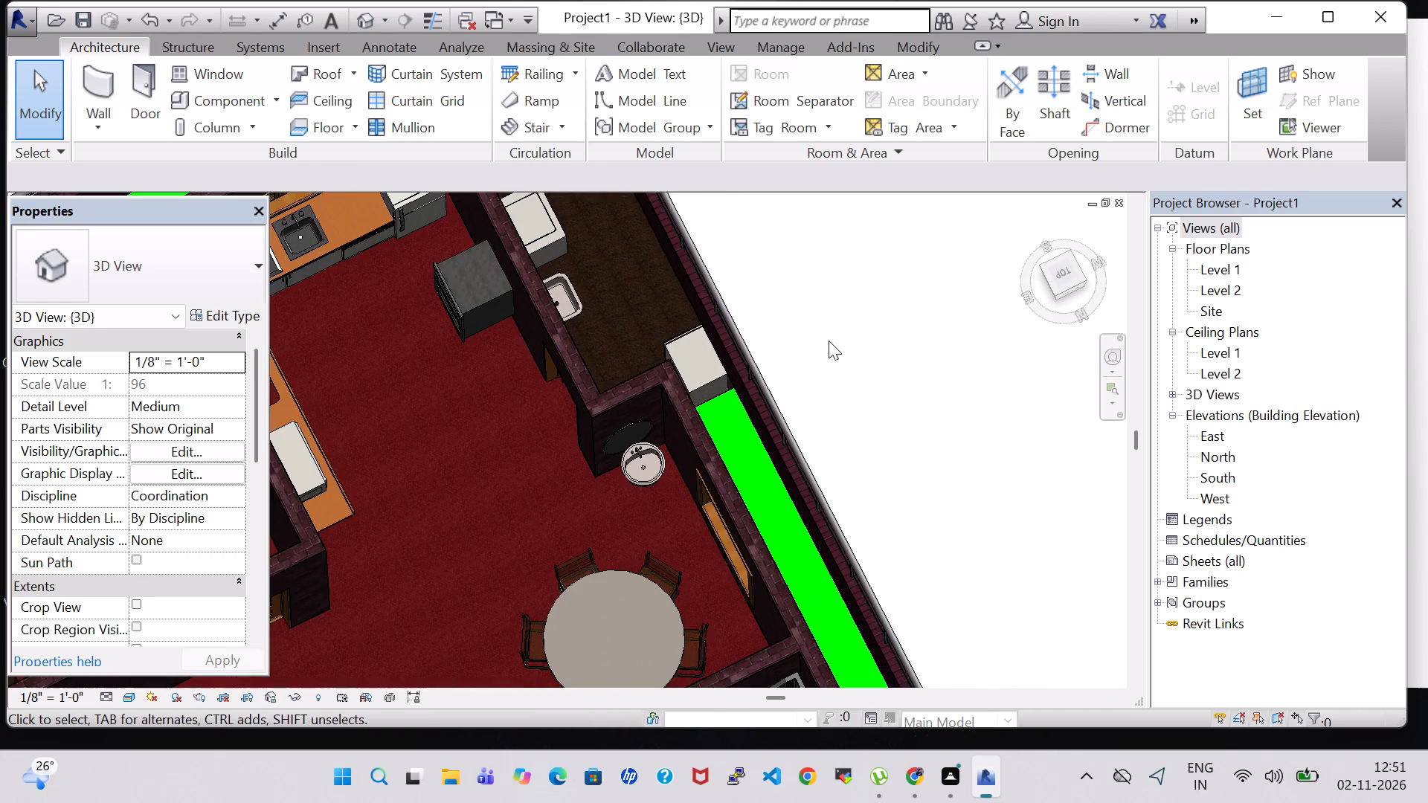
shift+middle_drag(964, 491, 897, 377)
middle_drag(844, 509, 982, 242)
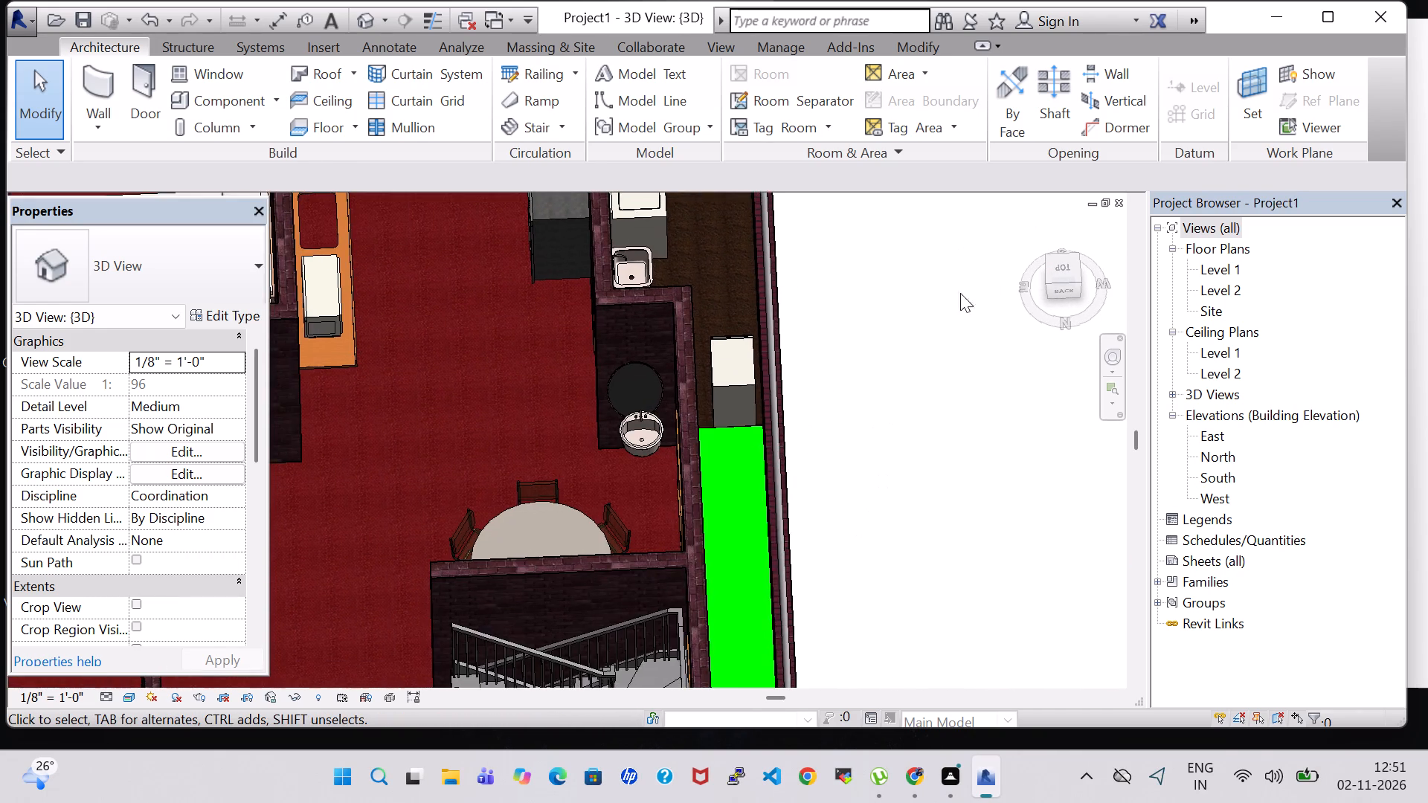
scroll(895, 457, up, 7)
middle_drag(821, 445, 1136, 452)
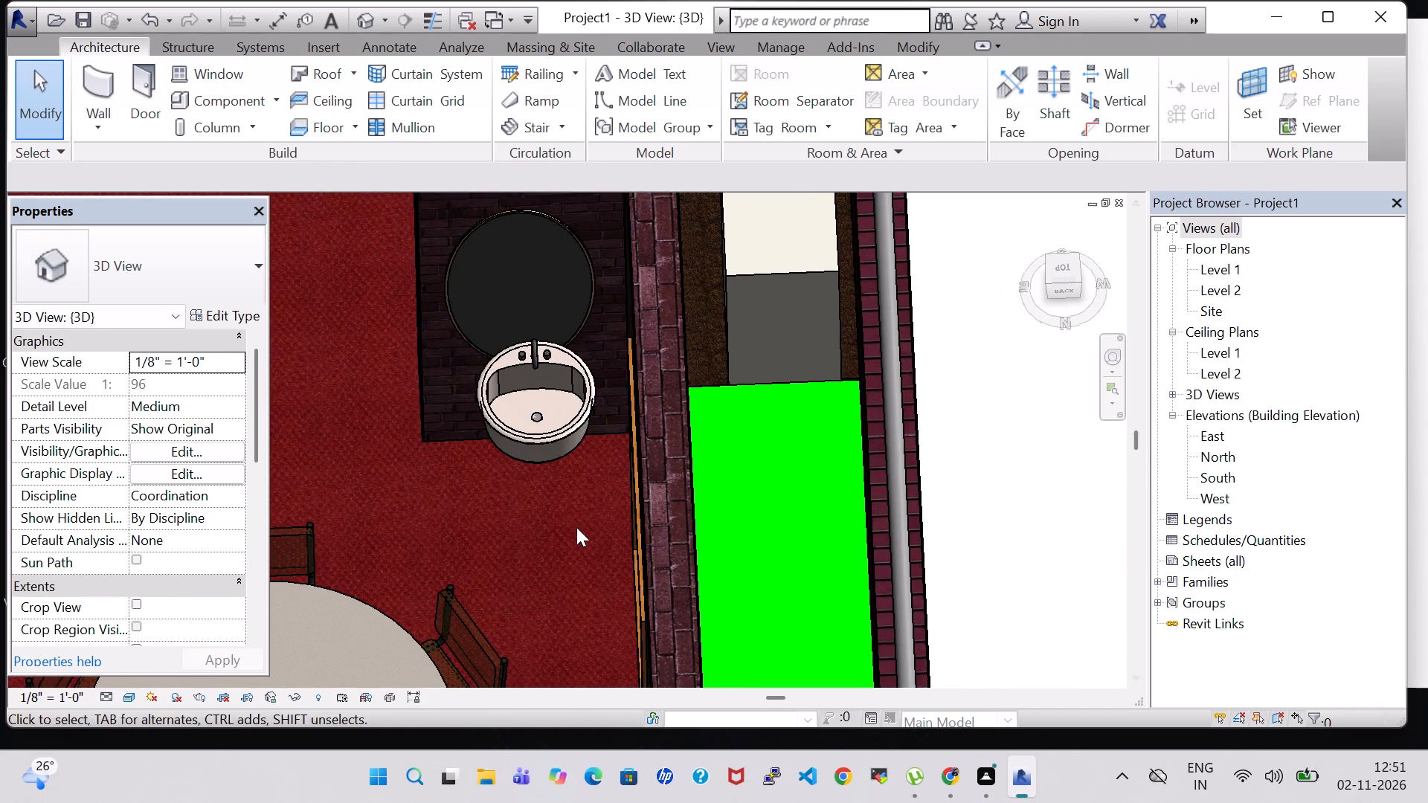
shift+middle_drag(574, 527, 583, 464)
middle_drag(654, 258, 633, 553)
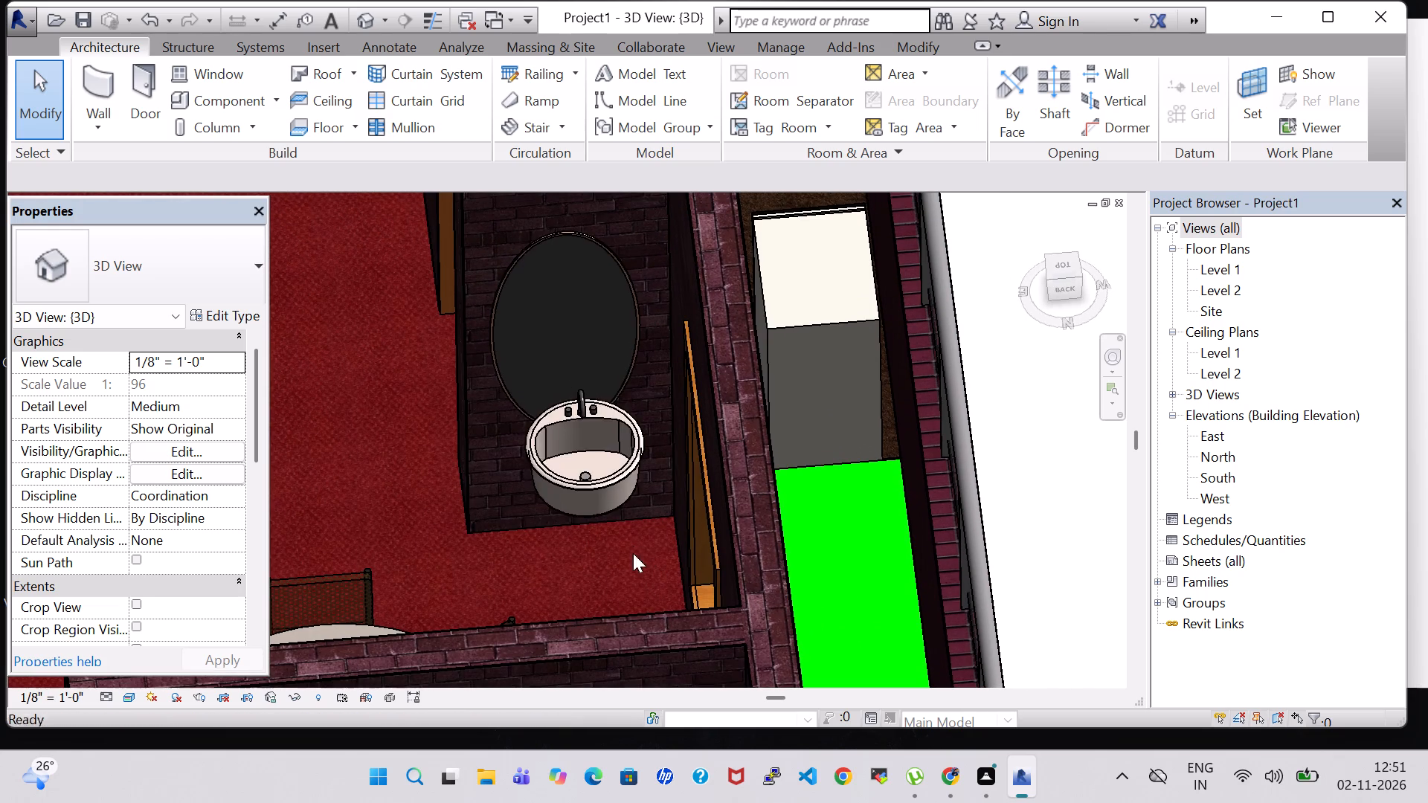
click(586, 243)
key(Up)
key(Up)
key(Up)
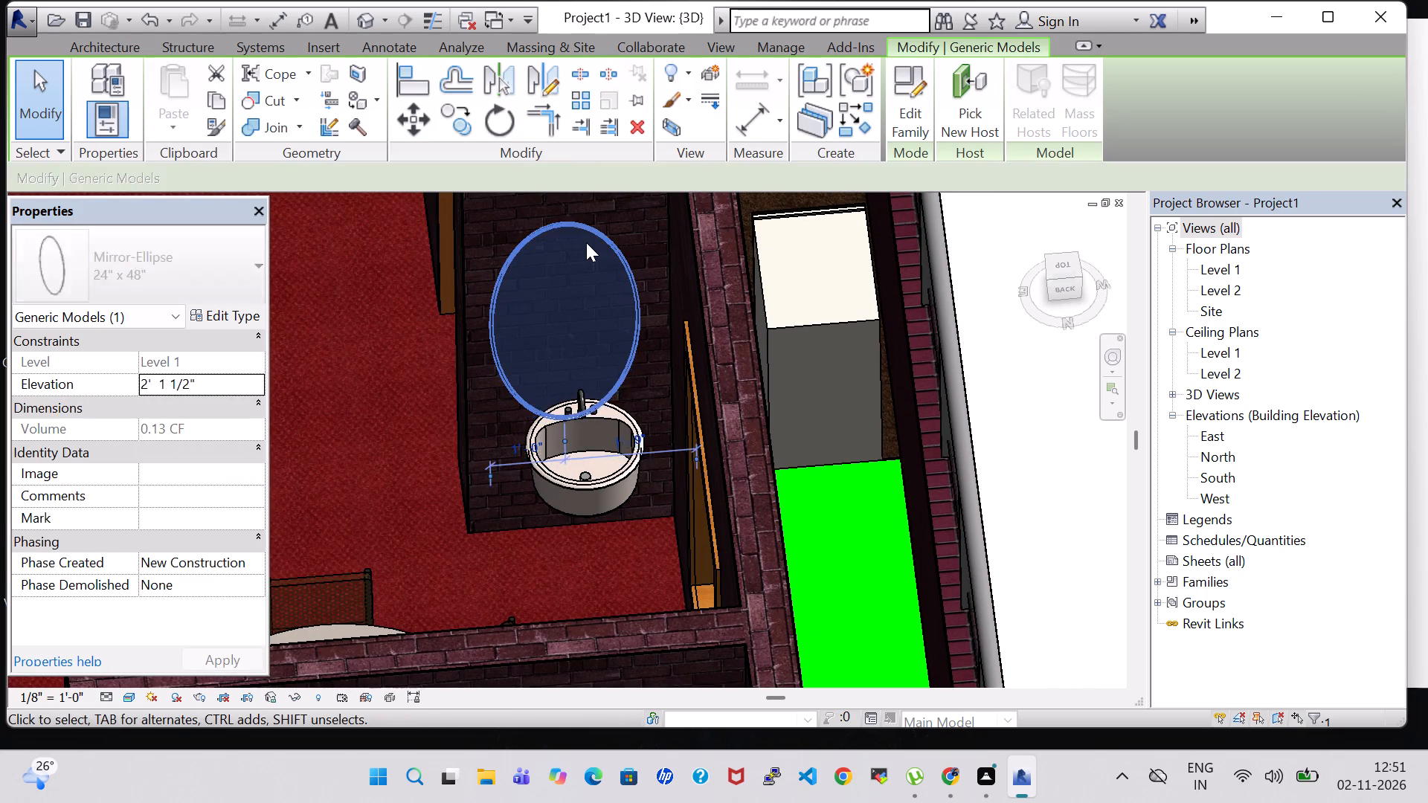
key(Up)
key(Up)
key(Up)
key(Up)
key(Up)
key(Up)
key(Up)
key(Up)
key(Up)
key(Up)
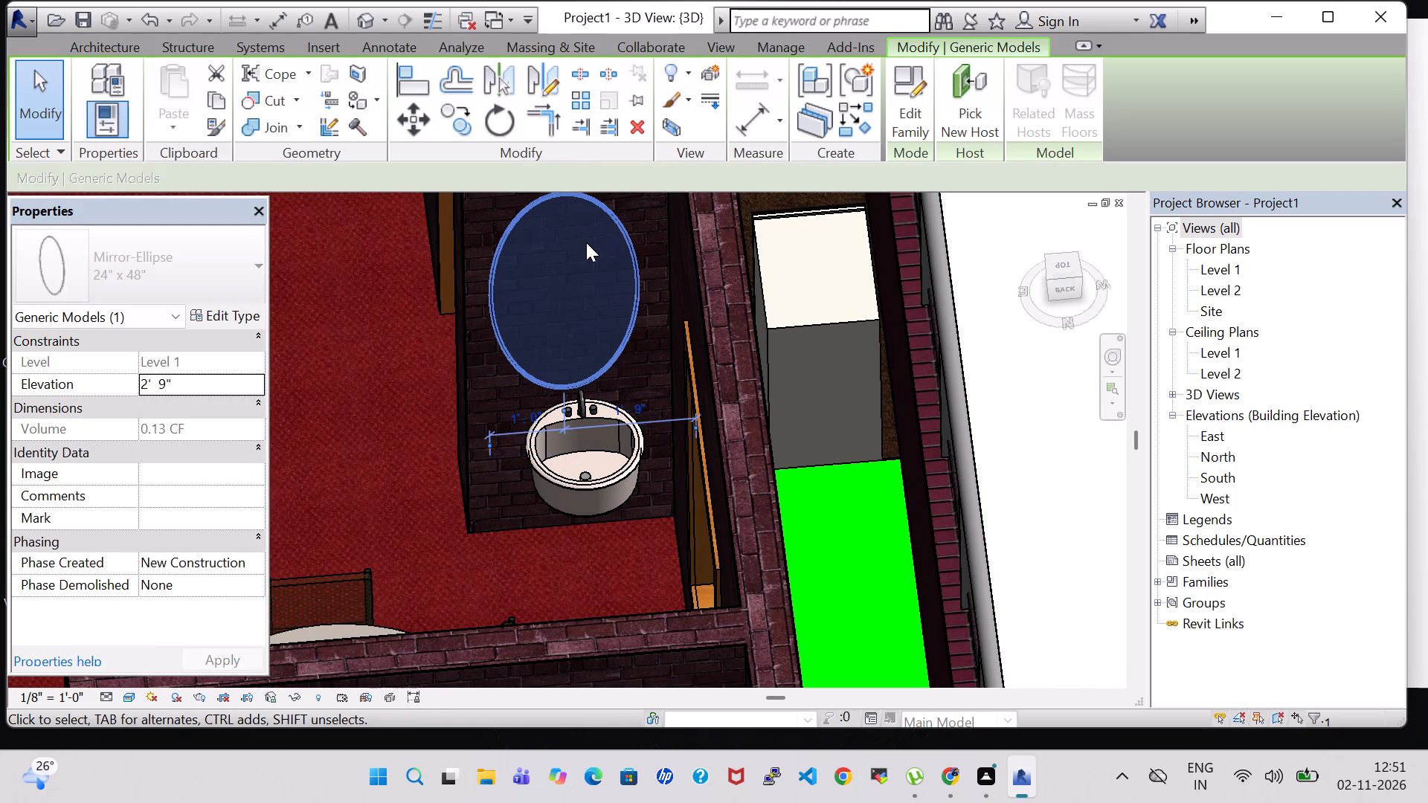
key(Up)
key(Right)
key(Up)
key(Up)
key(Right)
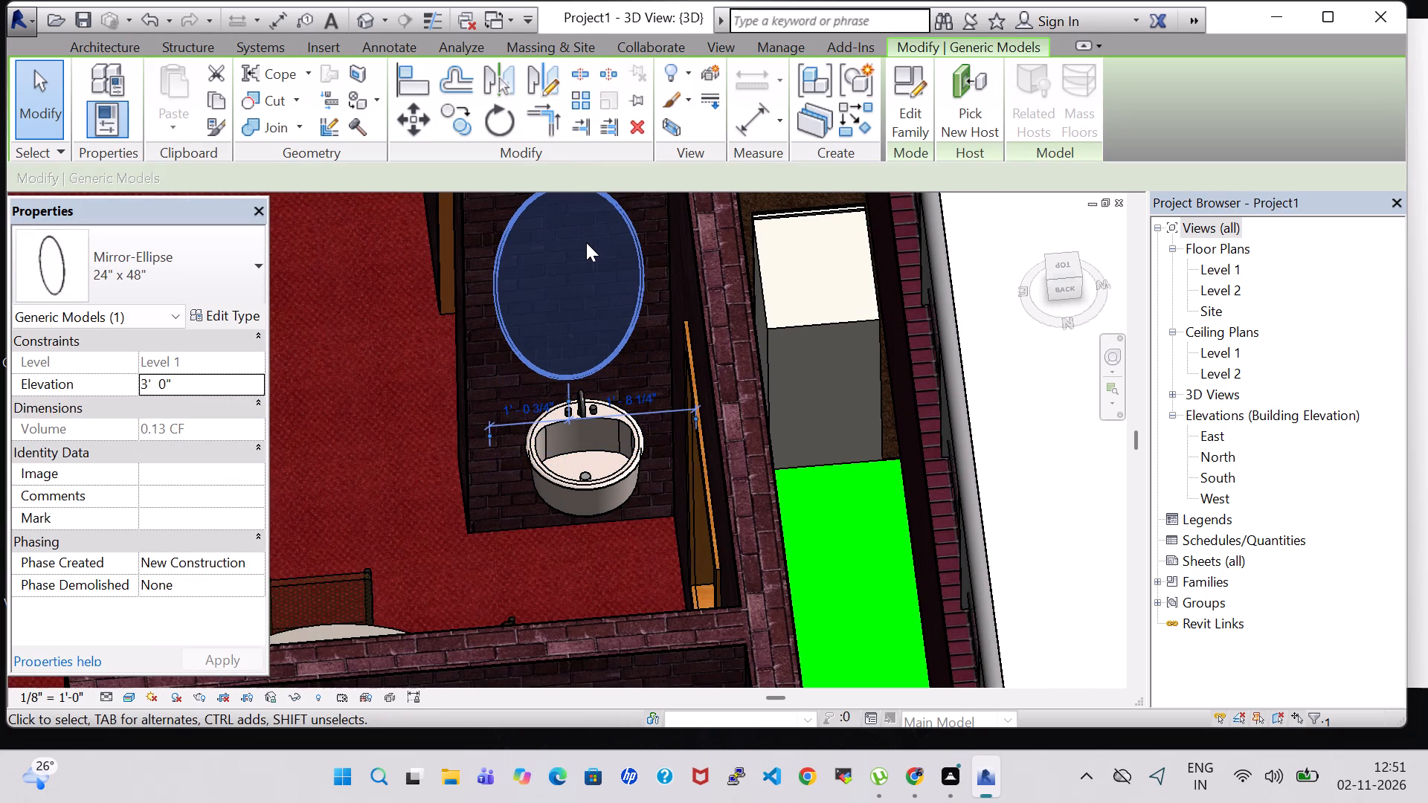
click(1022, 413)
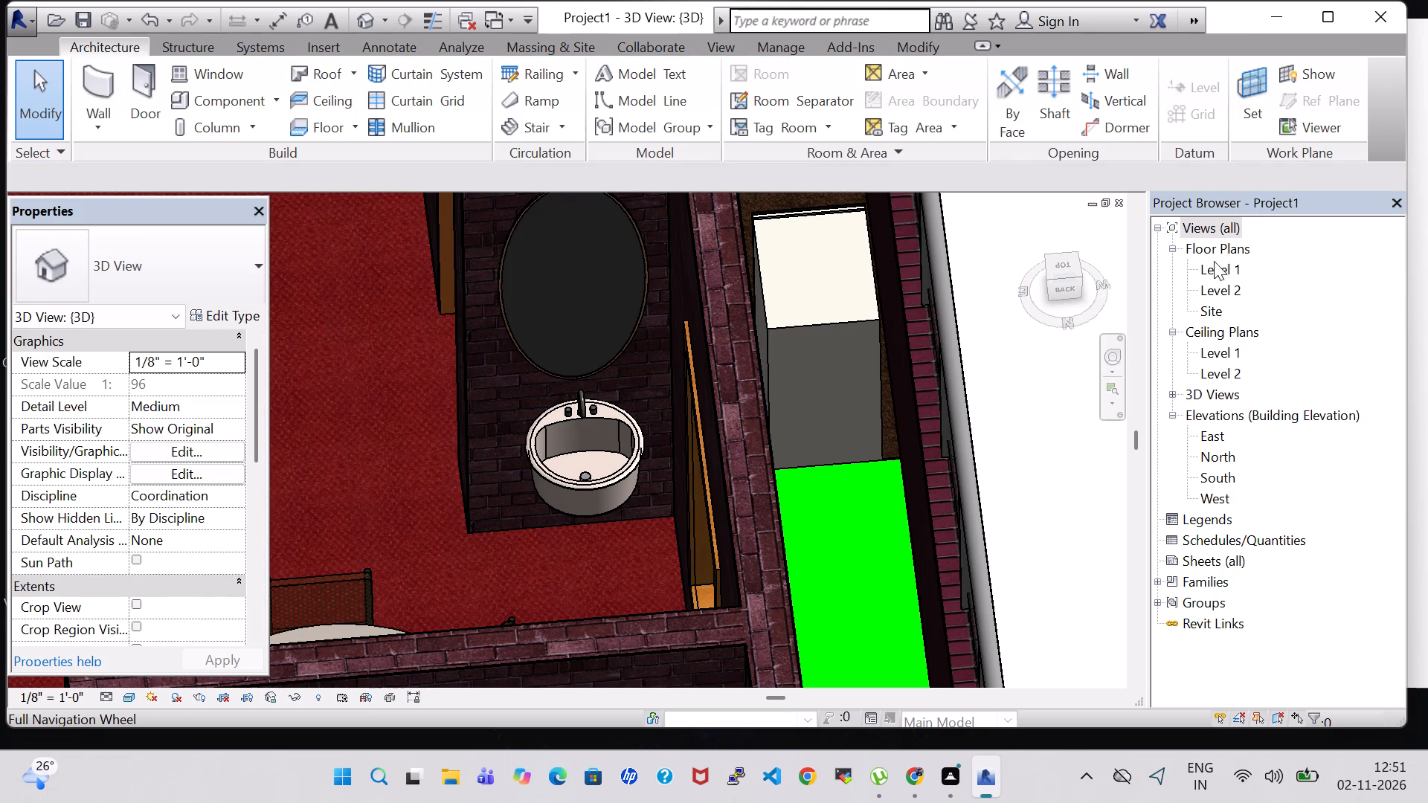
Return to the Level 1 floor plan and load the Trash Compactor family from the US Imperial library's Specialty Equipment, Domestic folder.
double_click(1214, 270)
scroll(562, 351, down, 9)
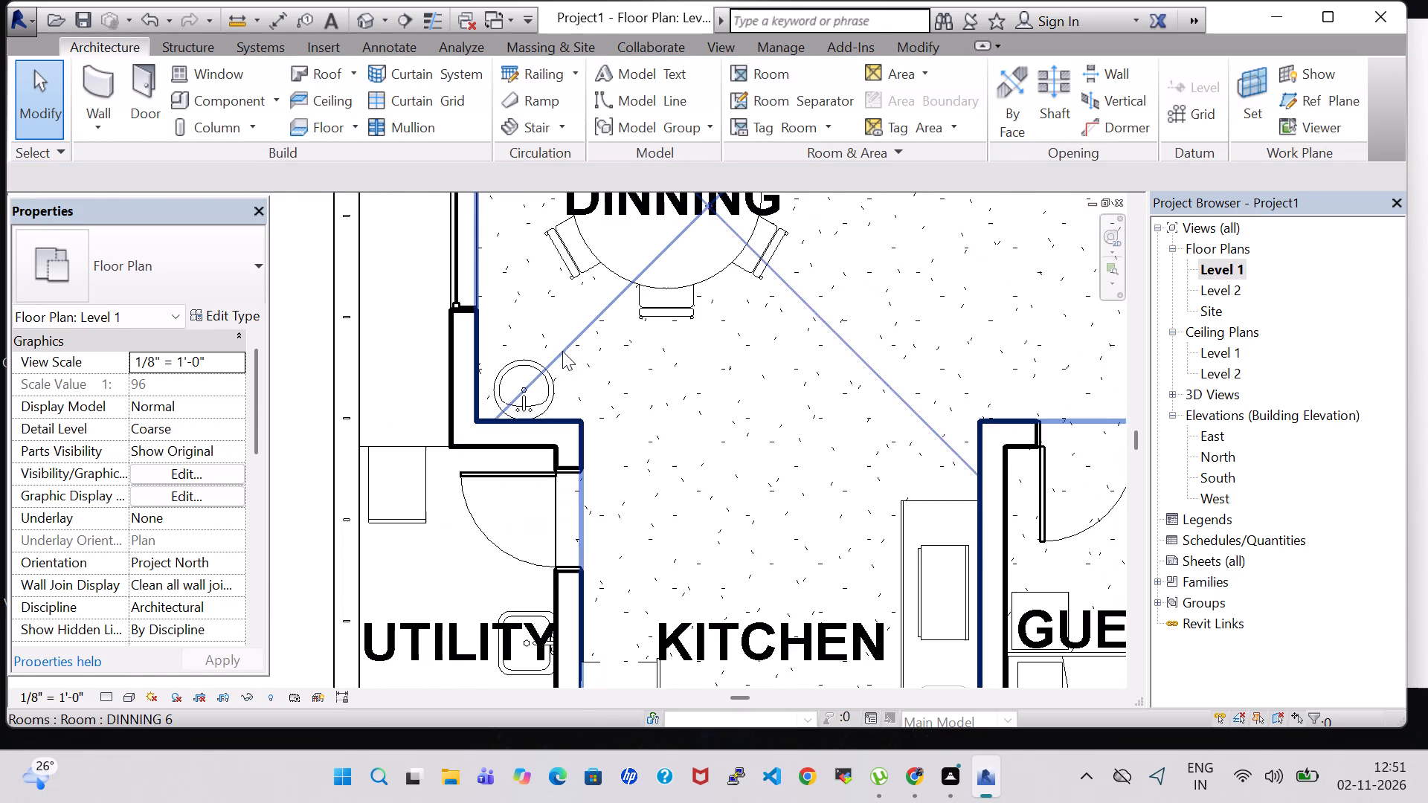
click(222, 91)
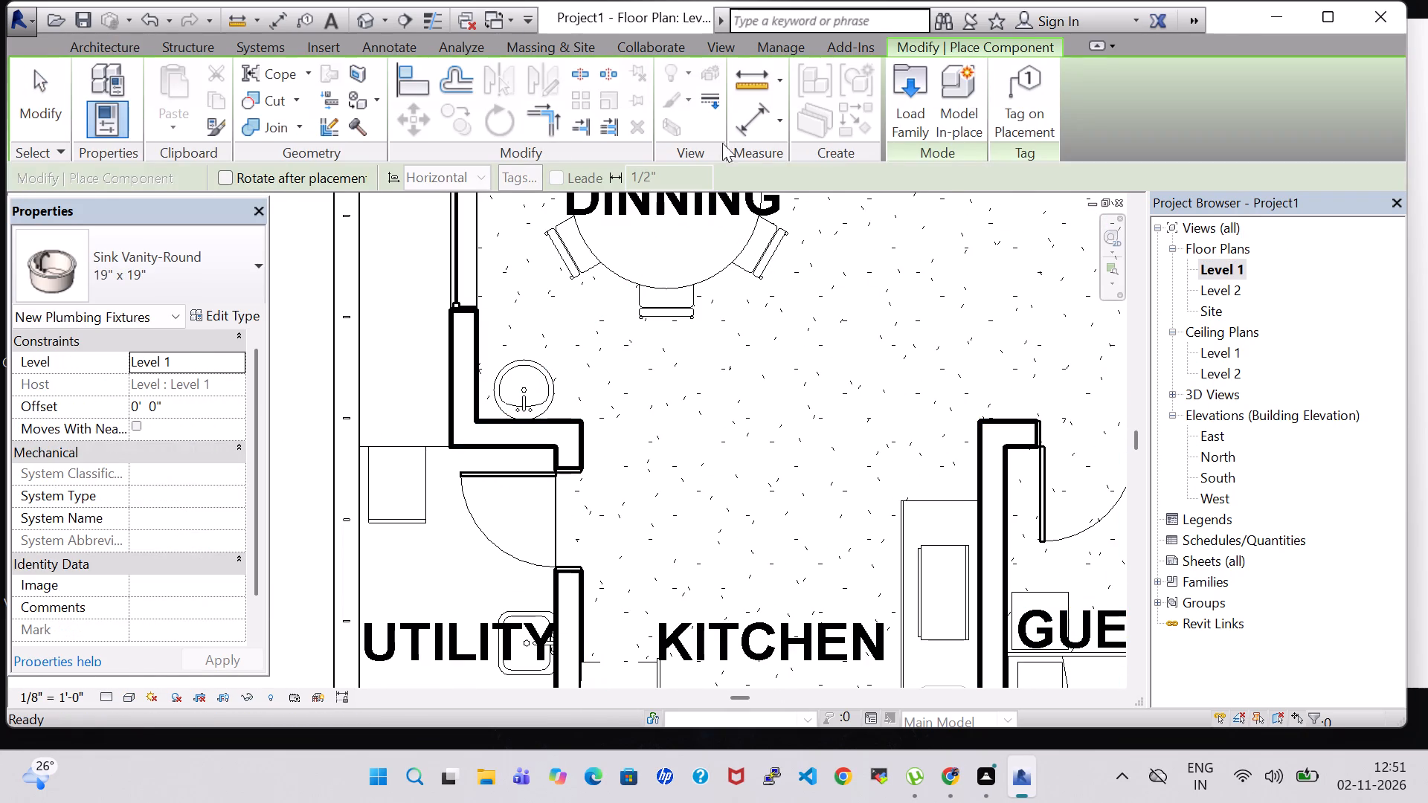
click(895, 85)
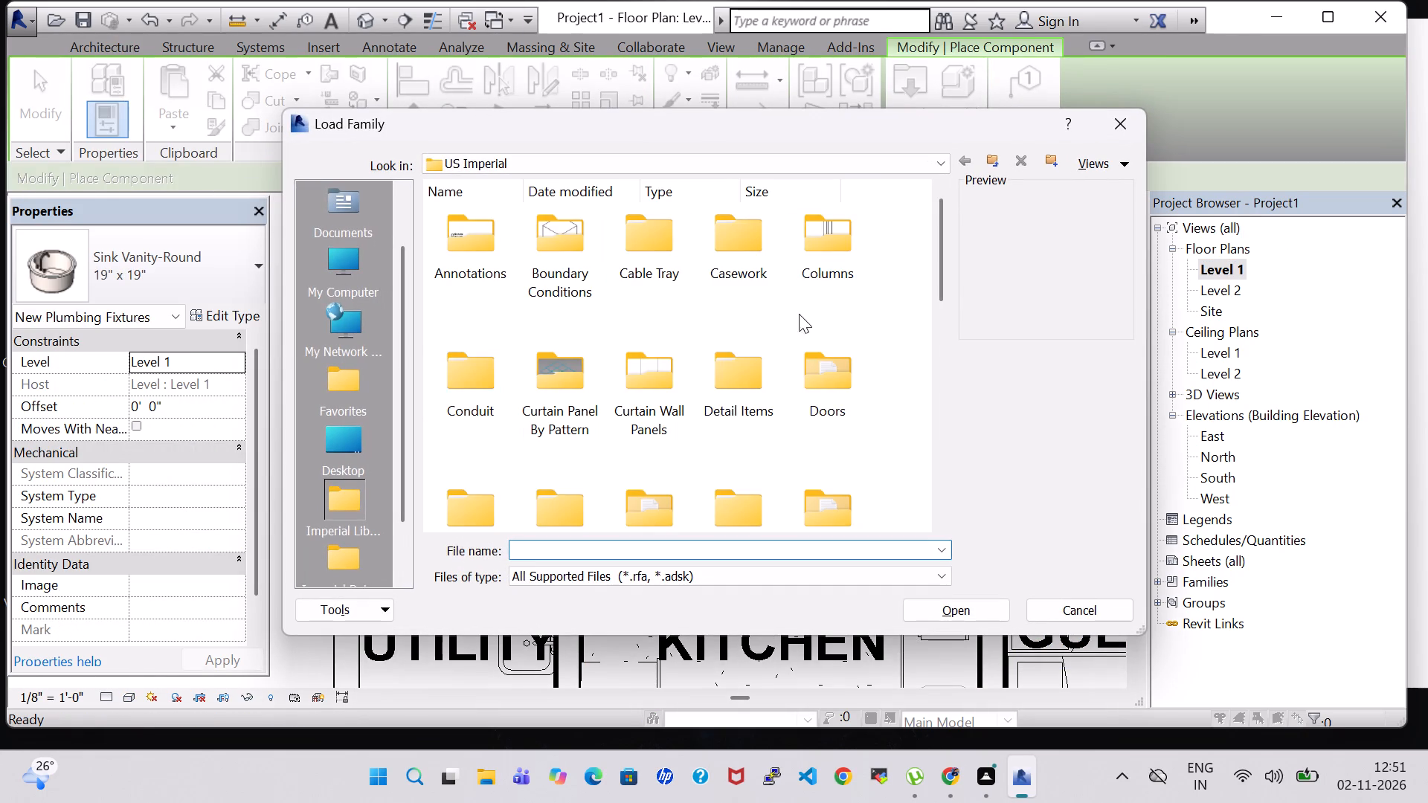
scroll(799, 320, down, 1)
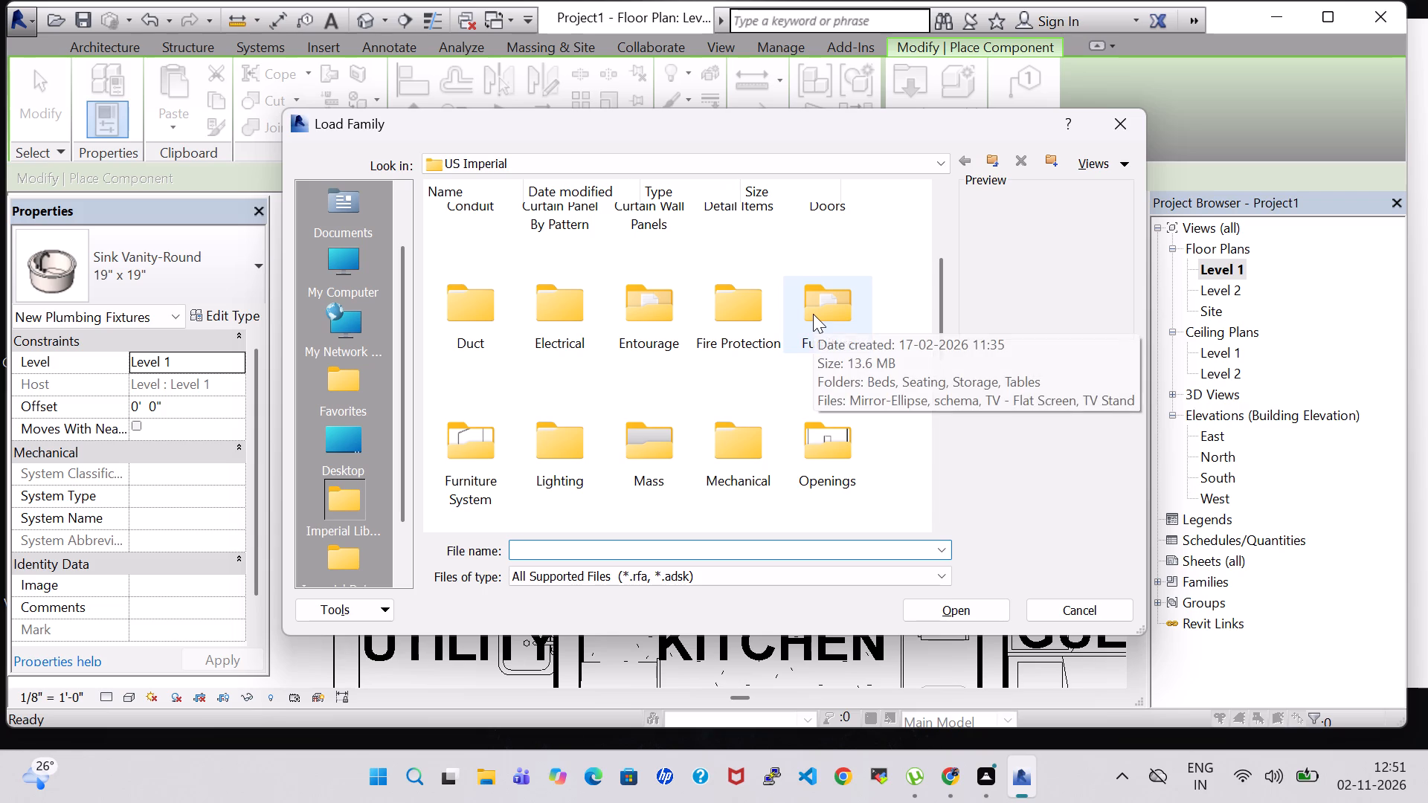
scroll(709, 335, down, 3)
double_click(547, 244)
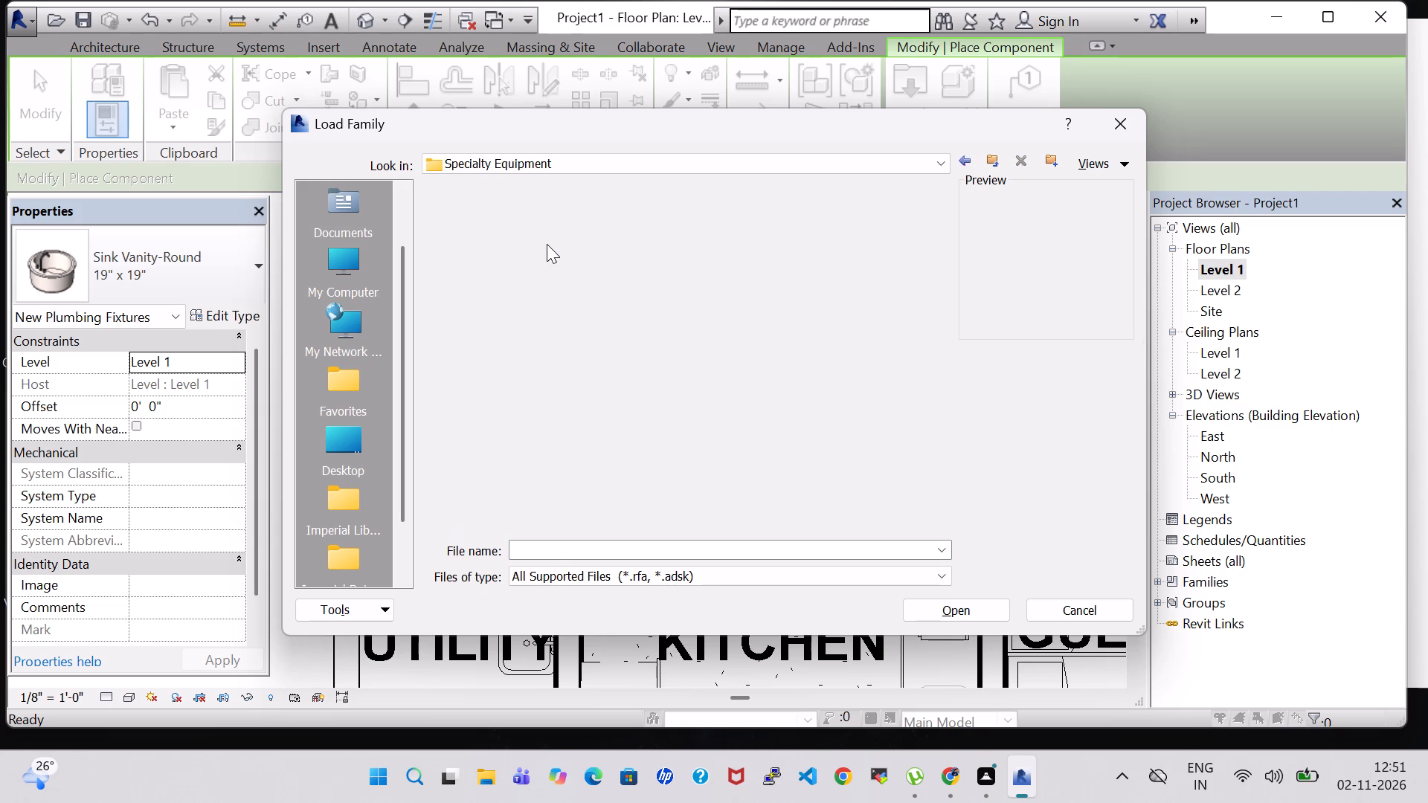
double_click(547, 244)
scroll(657, 396, down, 2)
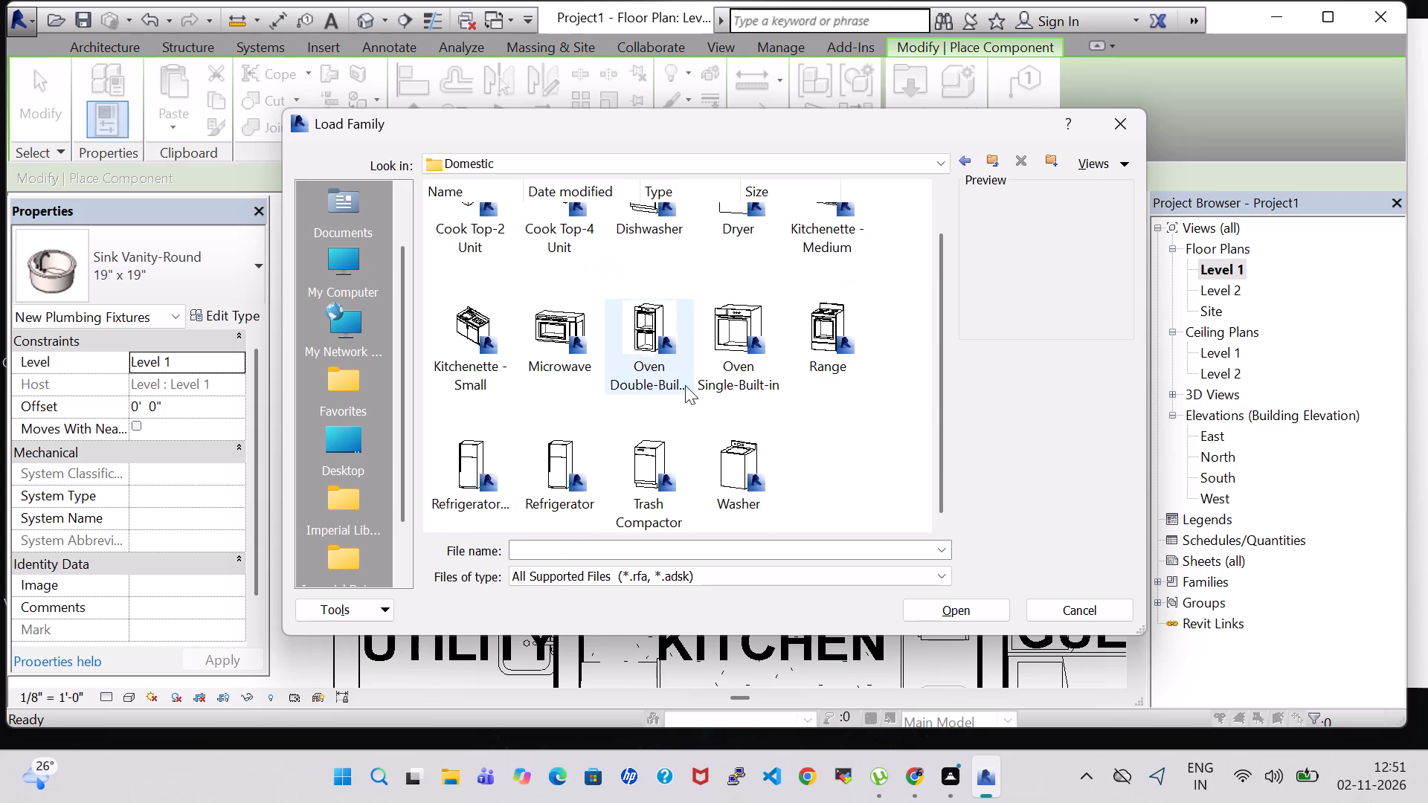
click(668, 471)
click(952, 609)
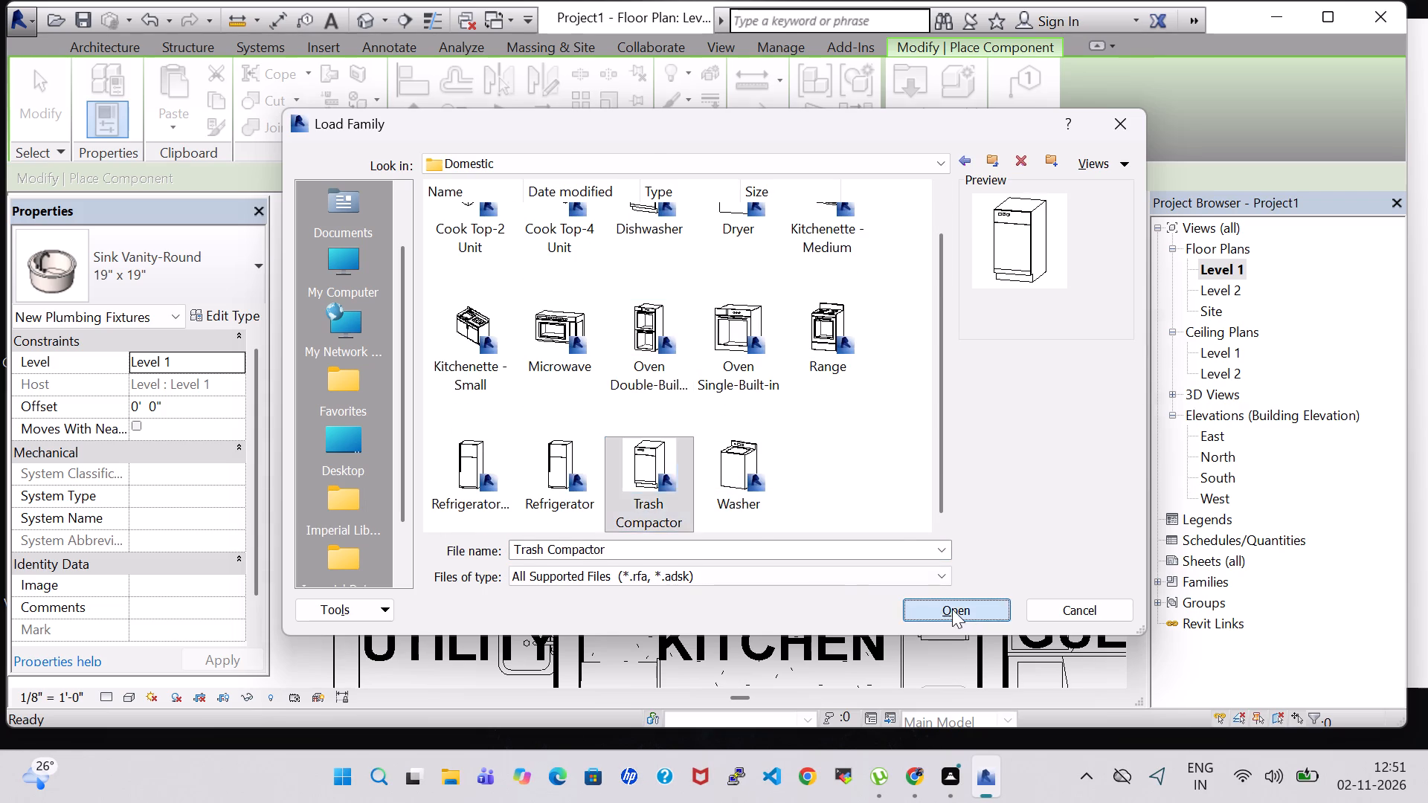
scroll(562, 375, up, 2)
key(Escape)
key(Escape)
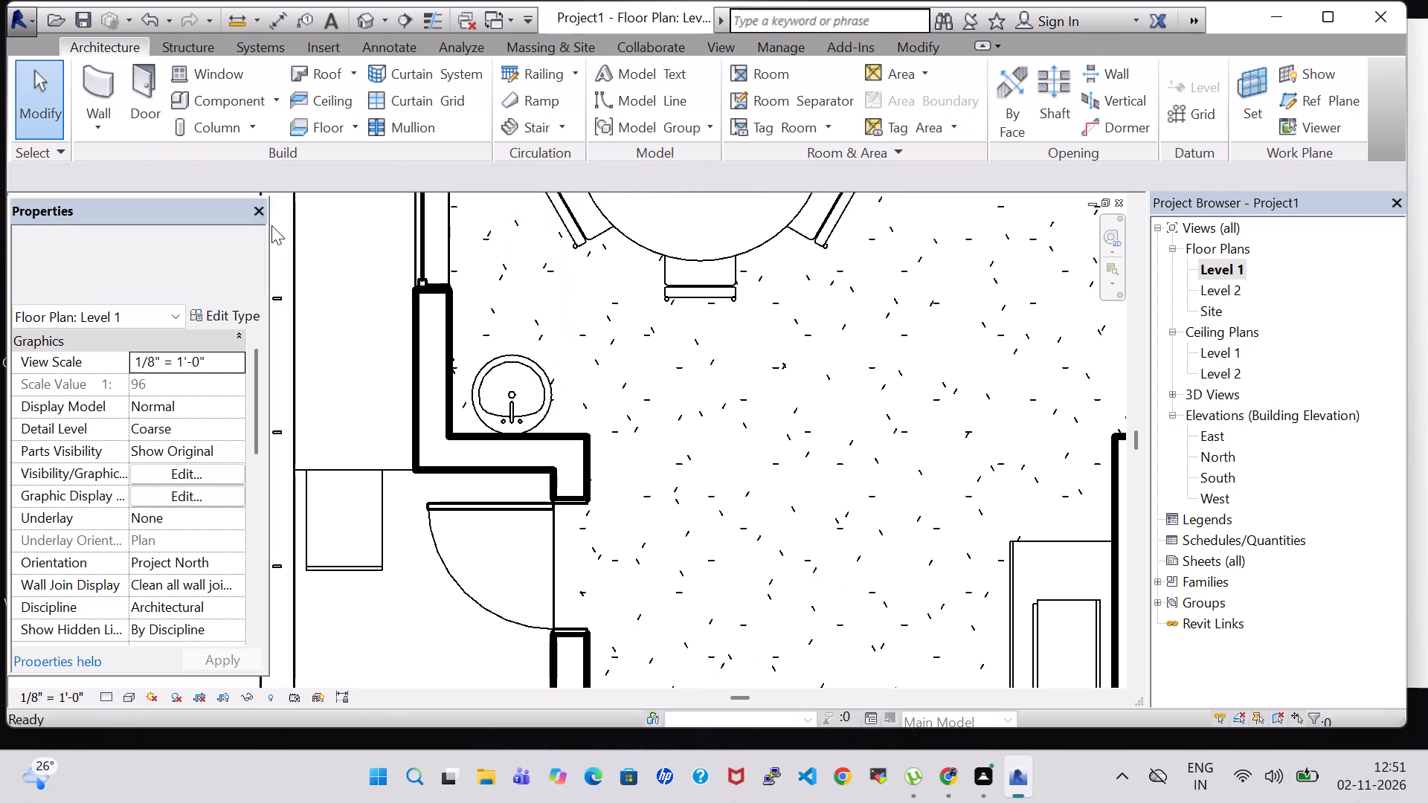
key(Escape)
Place a rotated 15" x 24" x 34 1/2" Trash Compactor against the dining side wall, between the vanity sink and the window.
click(248, 95)
click(195, 236)
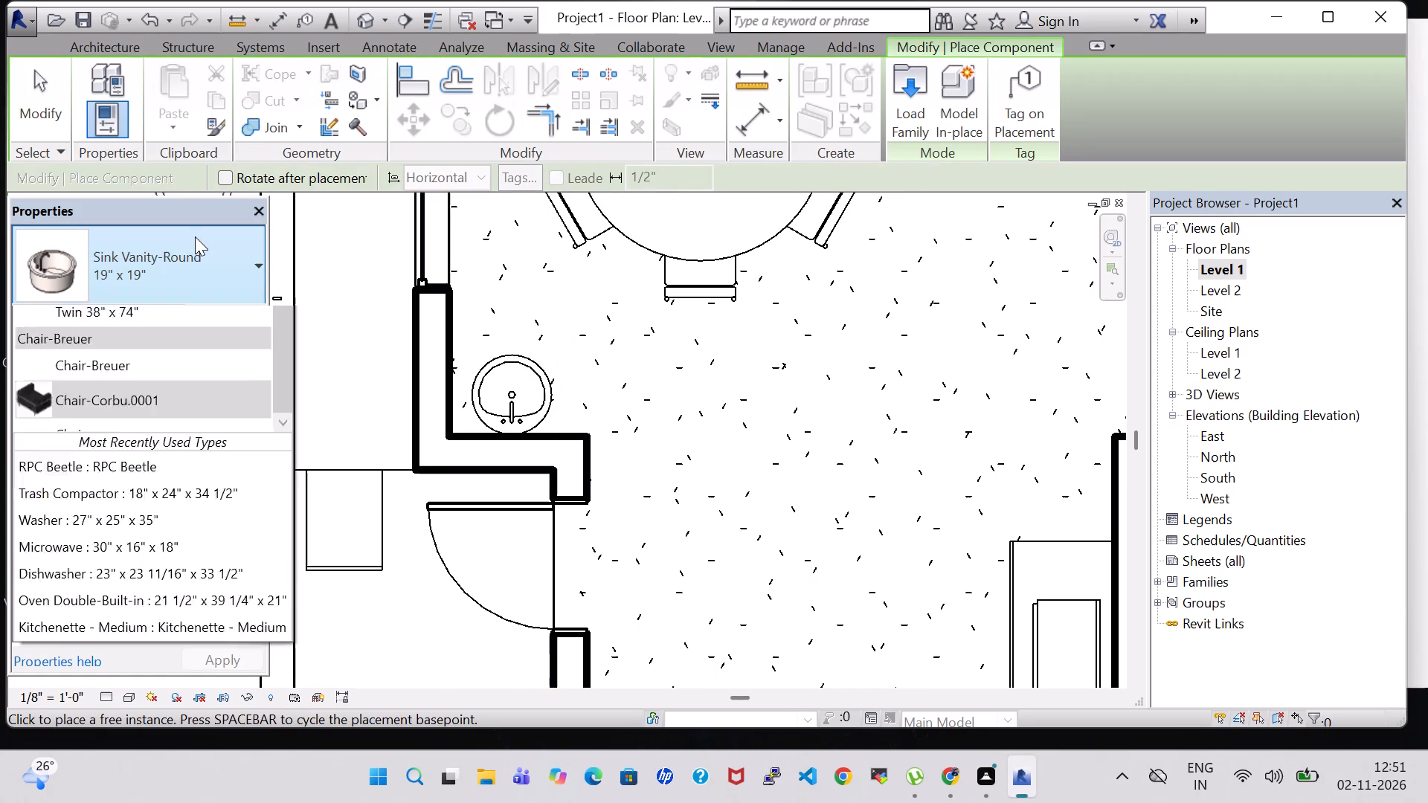
text(TR)
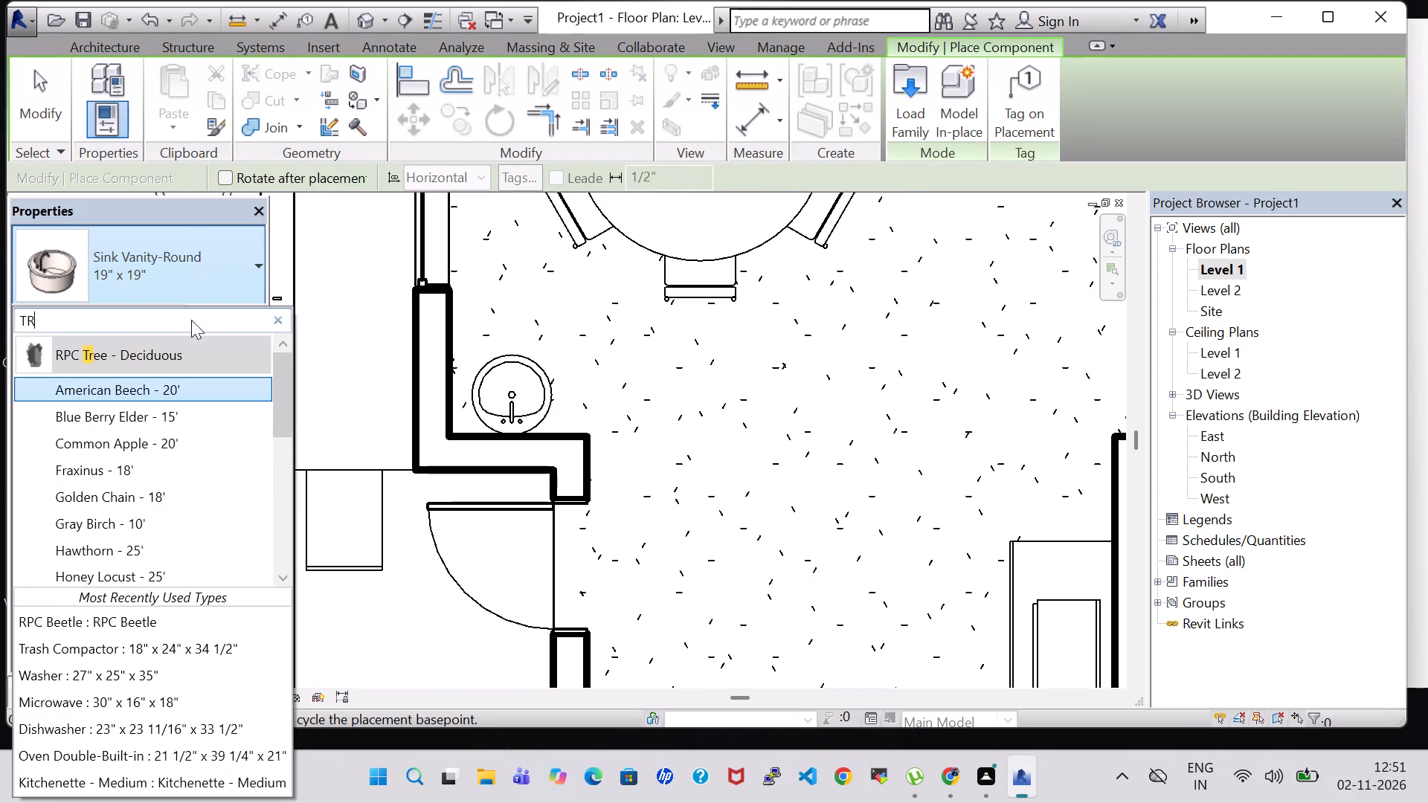
key(a)
click(190, 387)
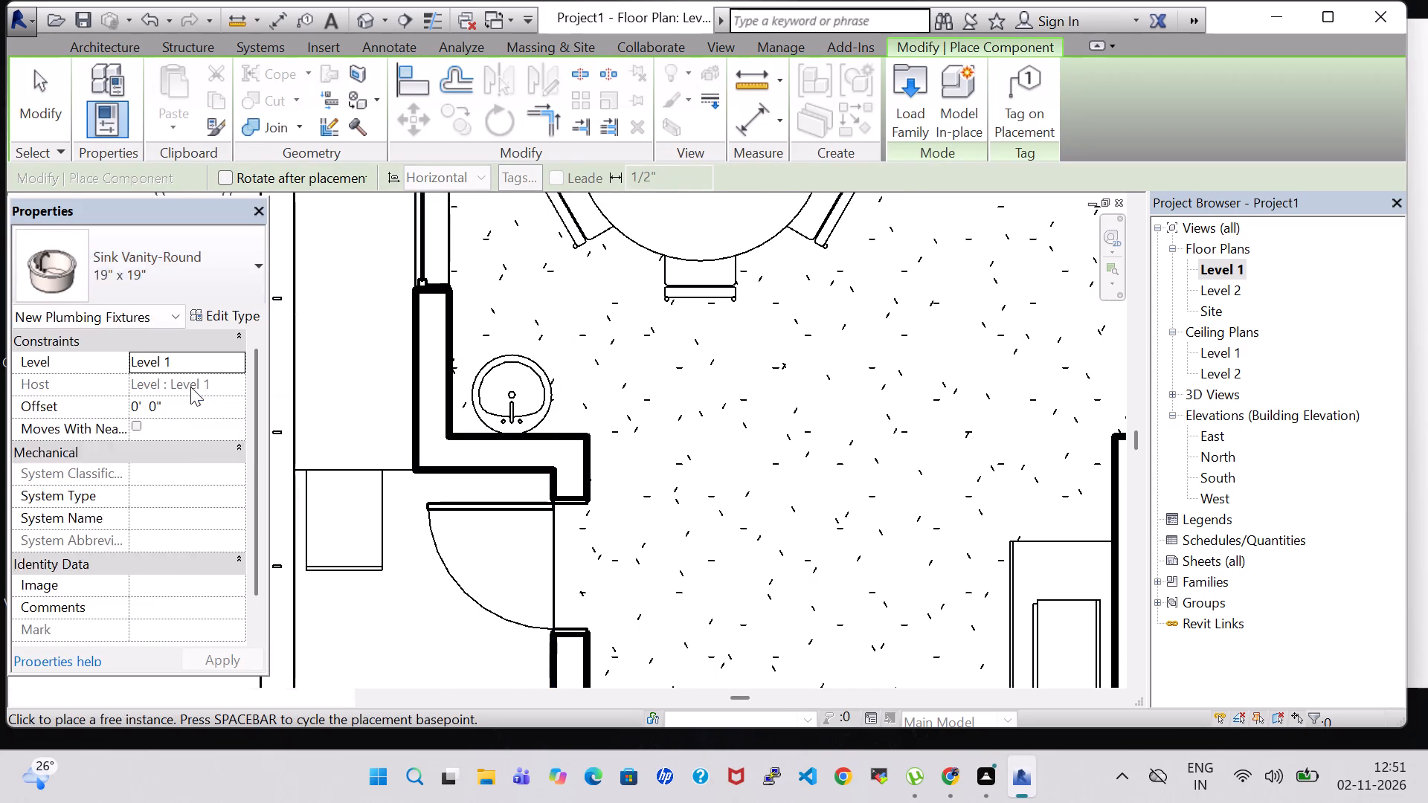
key(space)
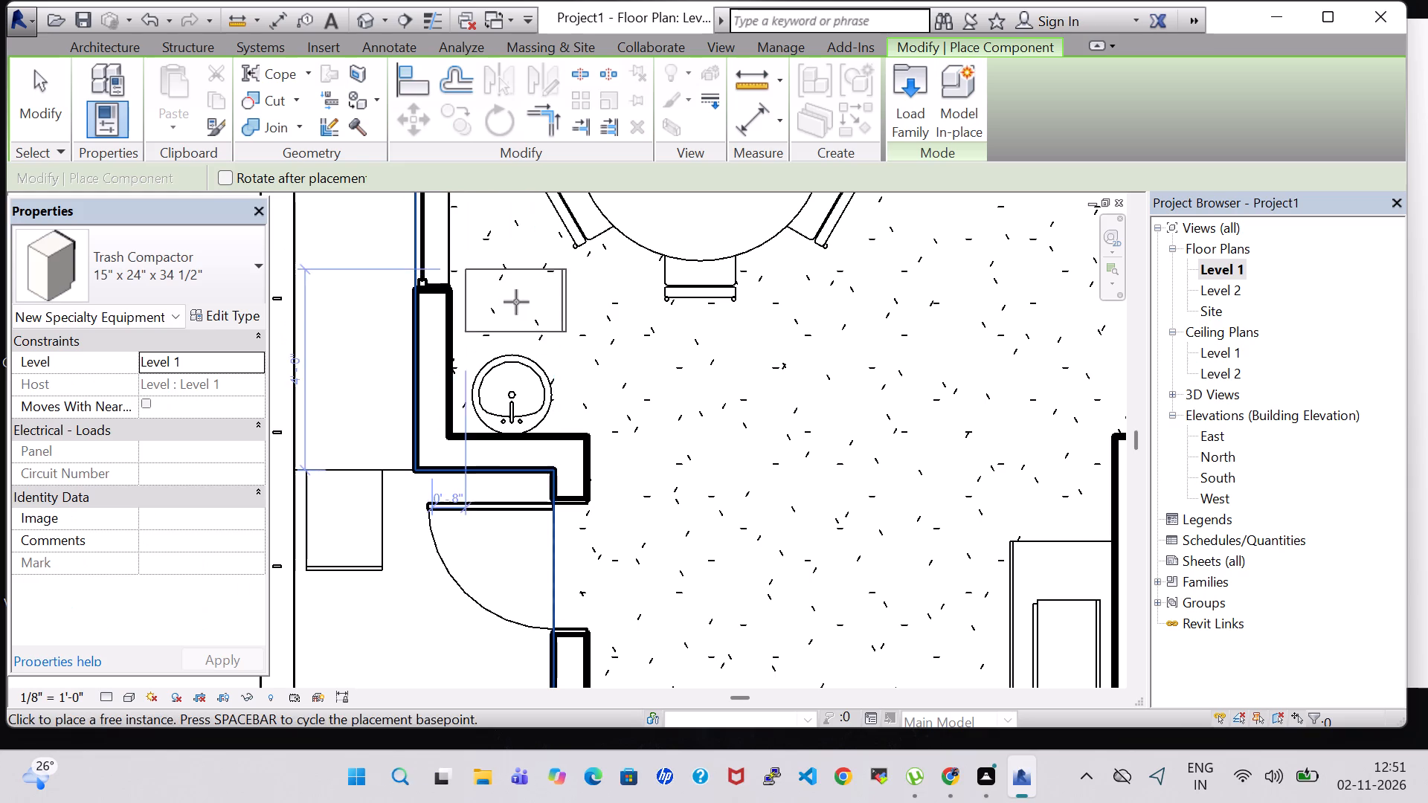
click(495, 314)
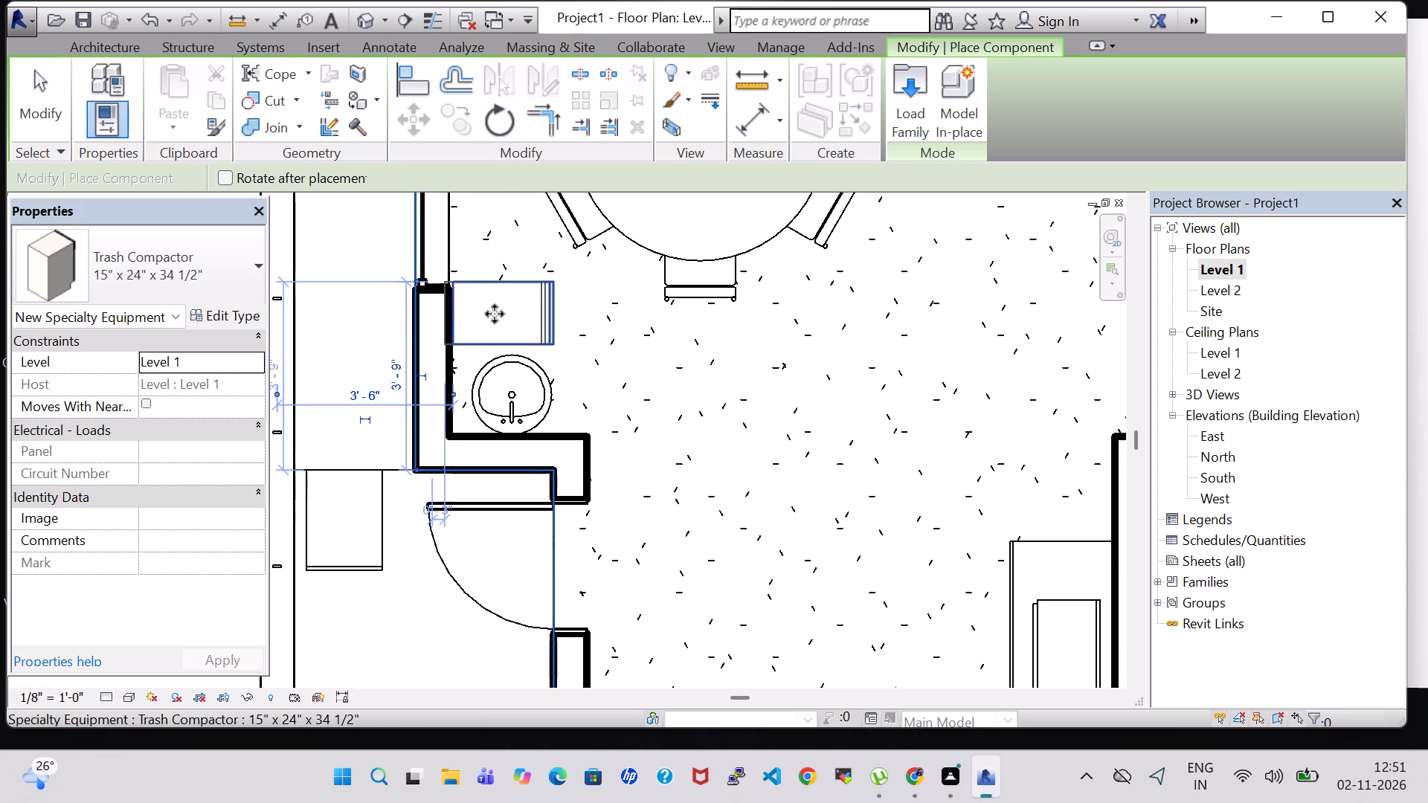
key(Escape)
key(Escape)
Move the dining room's casement window along its wall, away from the vanity sink, to 6' - 10" from the wall corner.
middle_drag(698, 422, 689, 571)
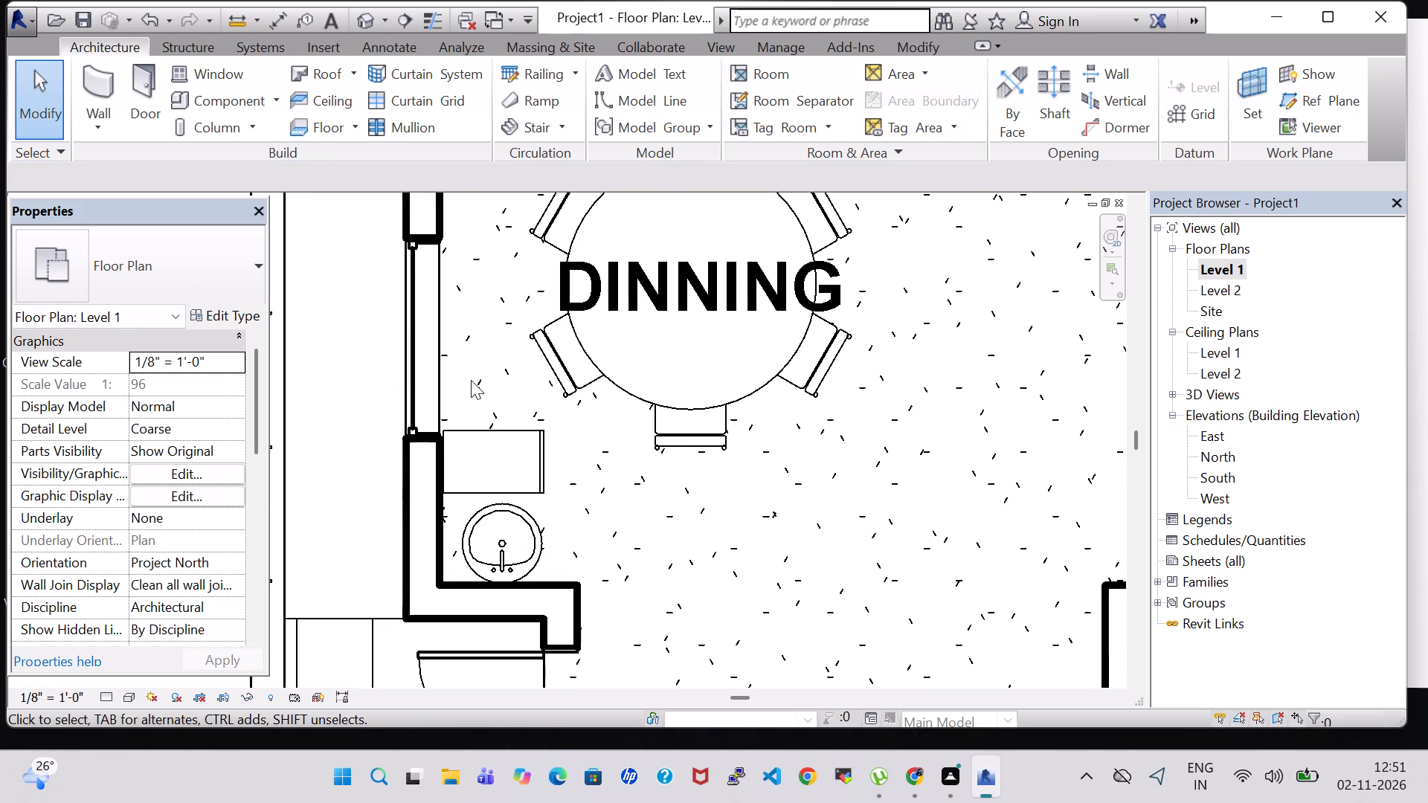
click(429, 339)
key(Up)
key(Up)
key(Up)
key(Up)
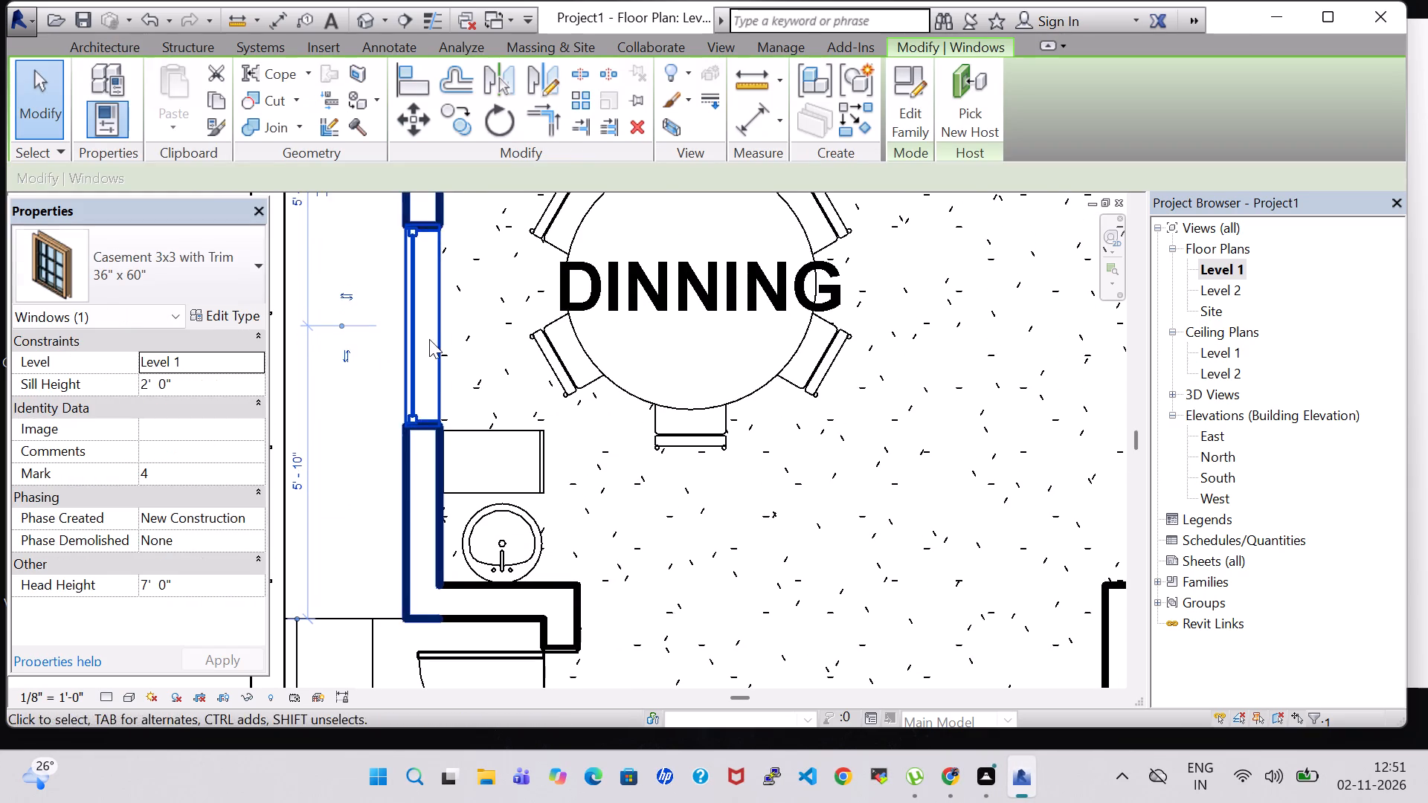
key(Up)
key(Up)
key(Up)
key(Up)
key(Up)
key(Up)
key(Up)
key(Up)
key(Up)
key(Up)
key(Up)
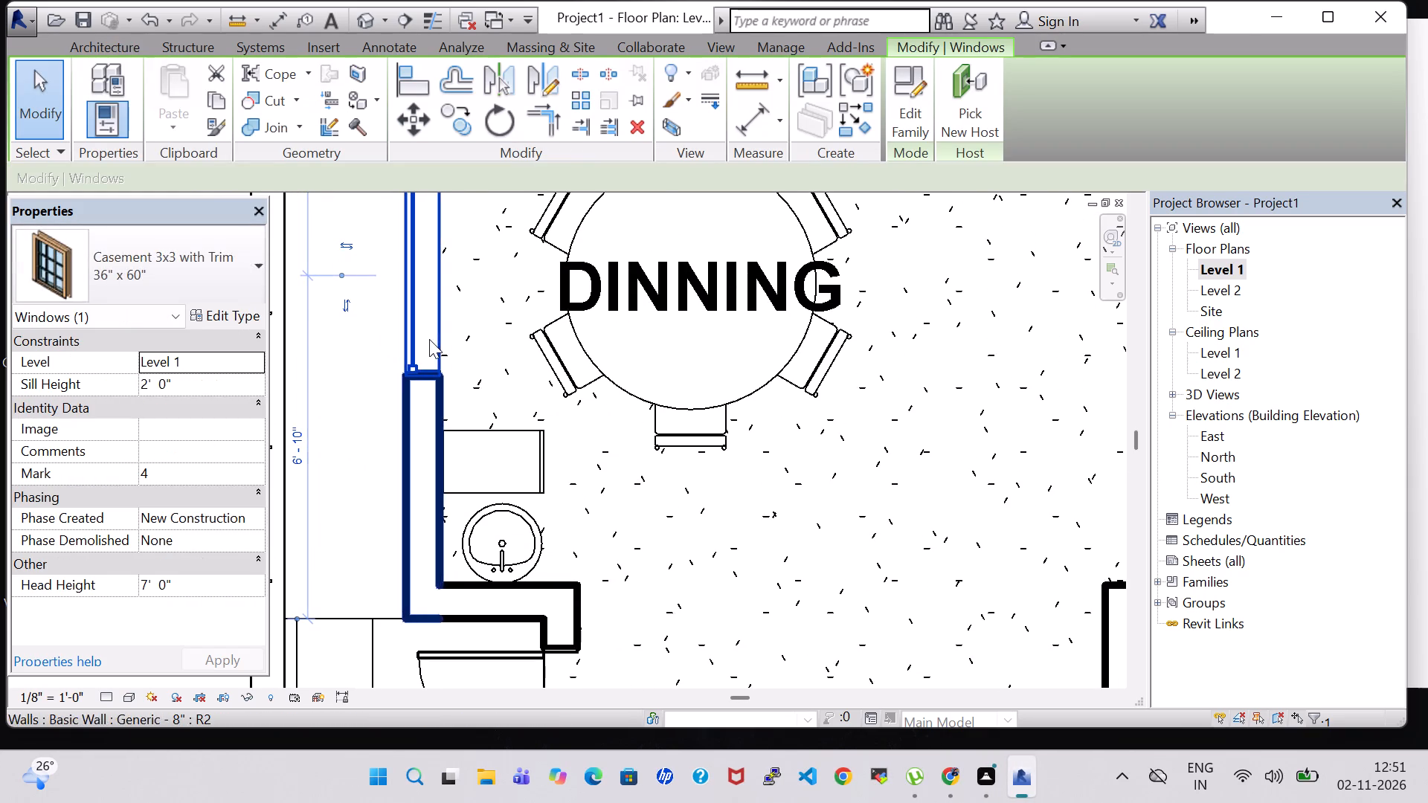
Shift the trash compactor along the dining wall, away from the vanity sink, to 4' - 1" from the wall corner.
click(480, 434)
key(Left)
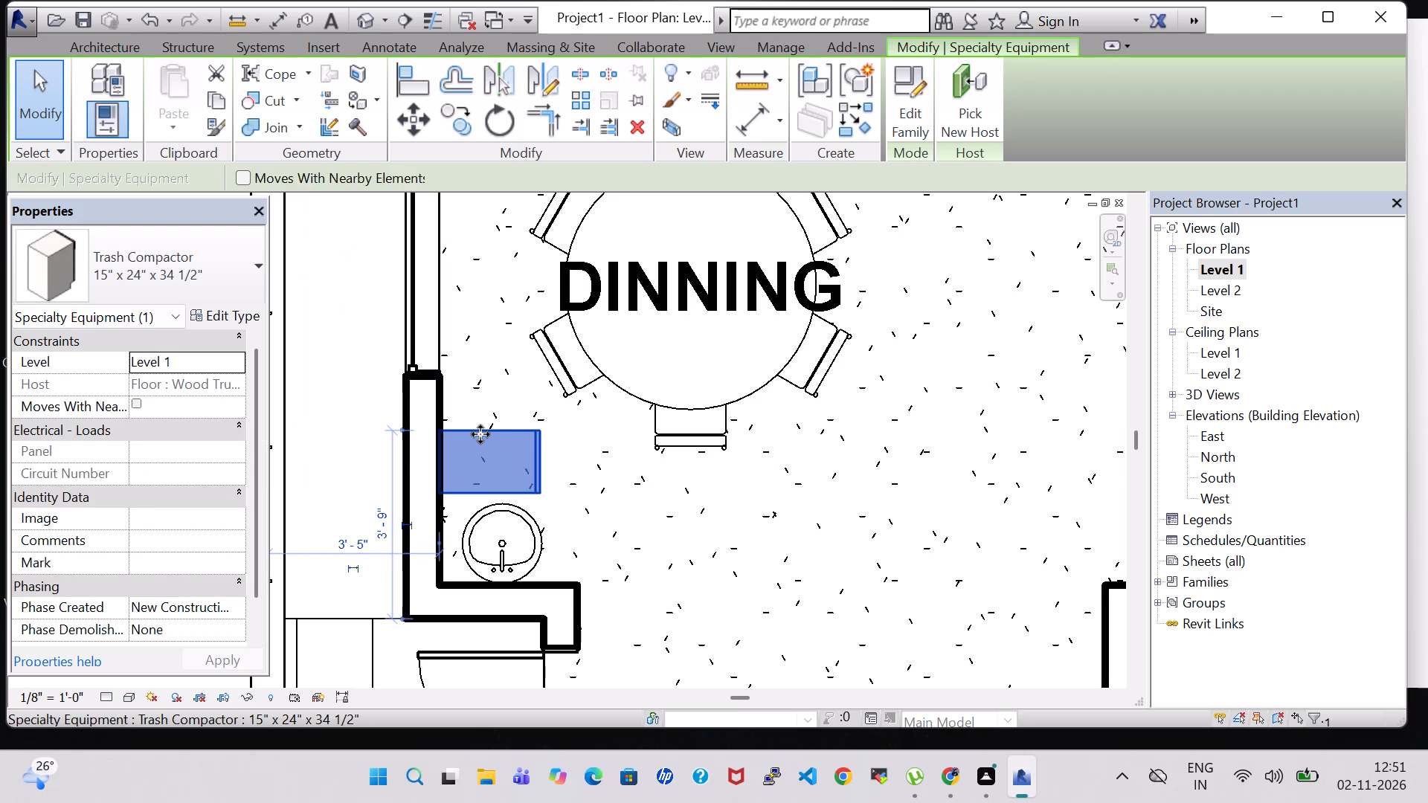
key(Right)
key(Up)
key(Up)
key(Up)
key(Up)
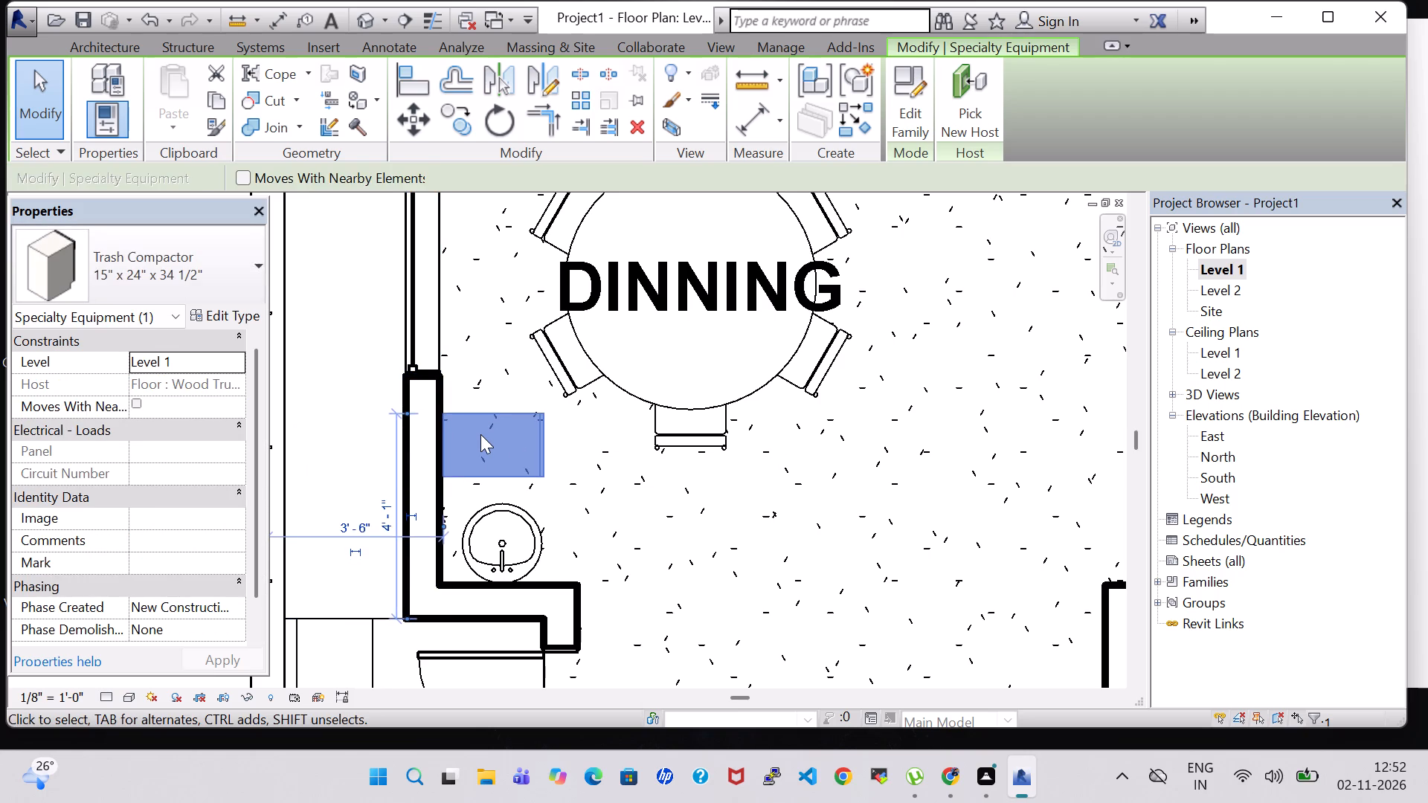
Nudge the round dining table with chairs and the DINNING room tag slightly toward the staircase wall.
click(353, 413)
scroll(353, 413, down, 7)
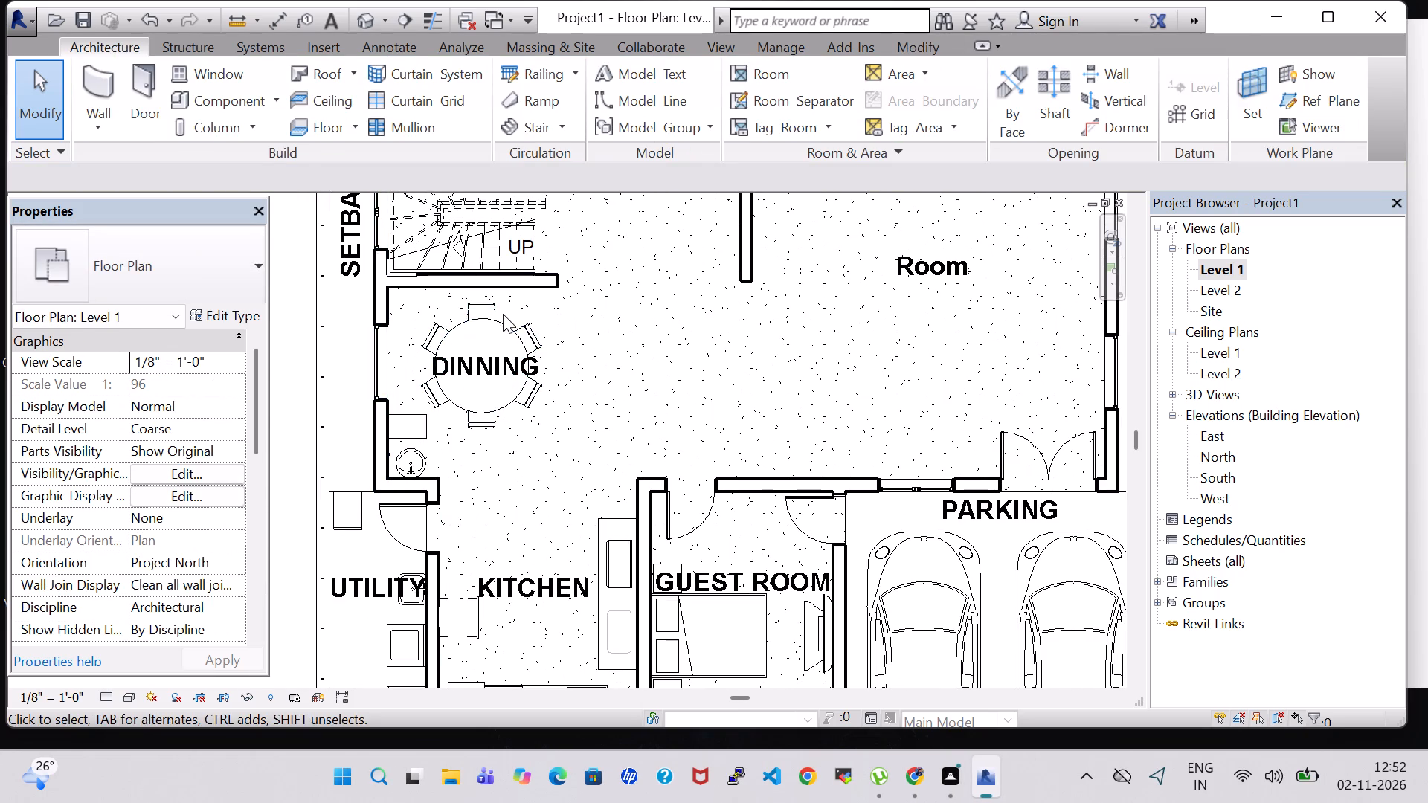
click(501, 316)
key(Up)
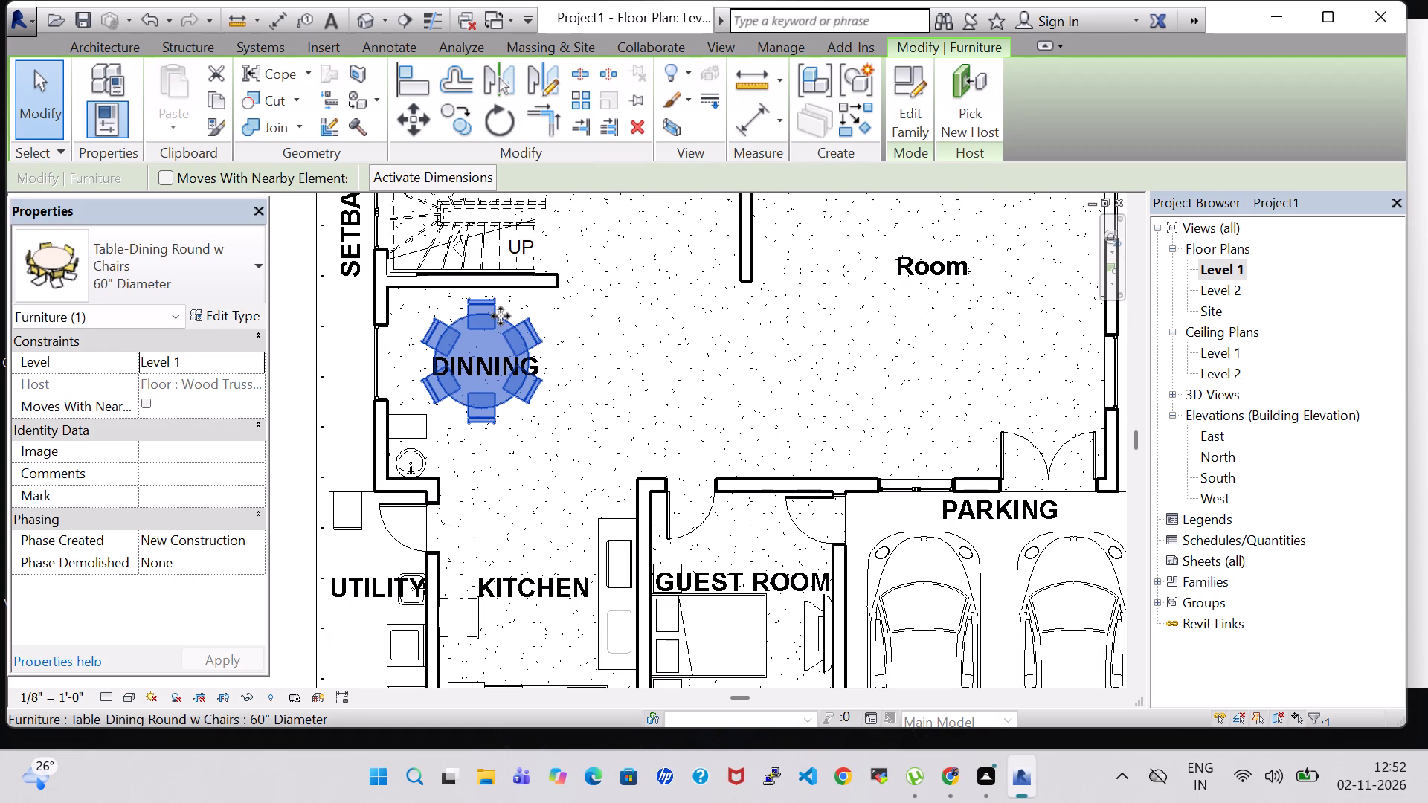
click(608, 378)
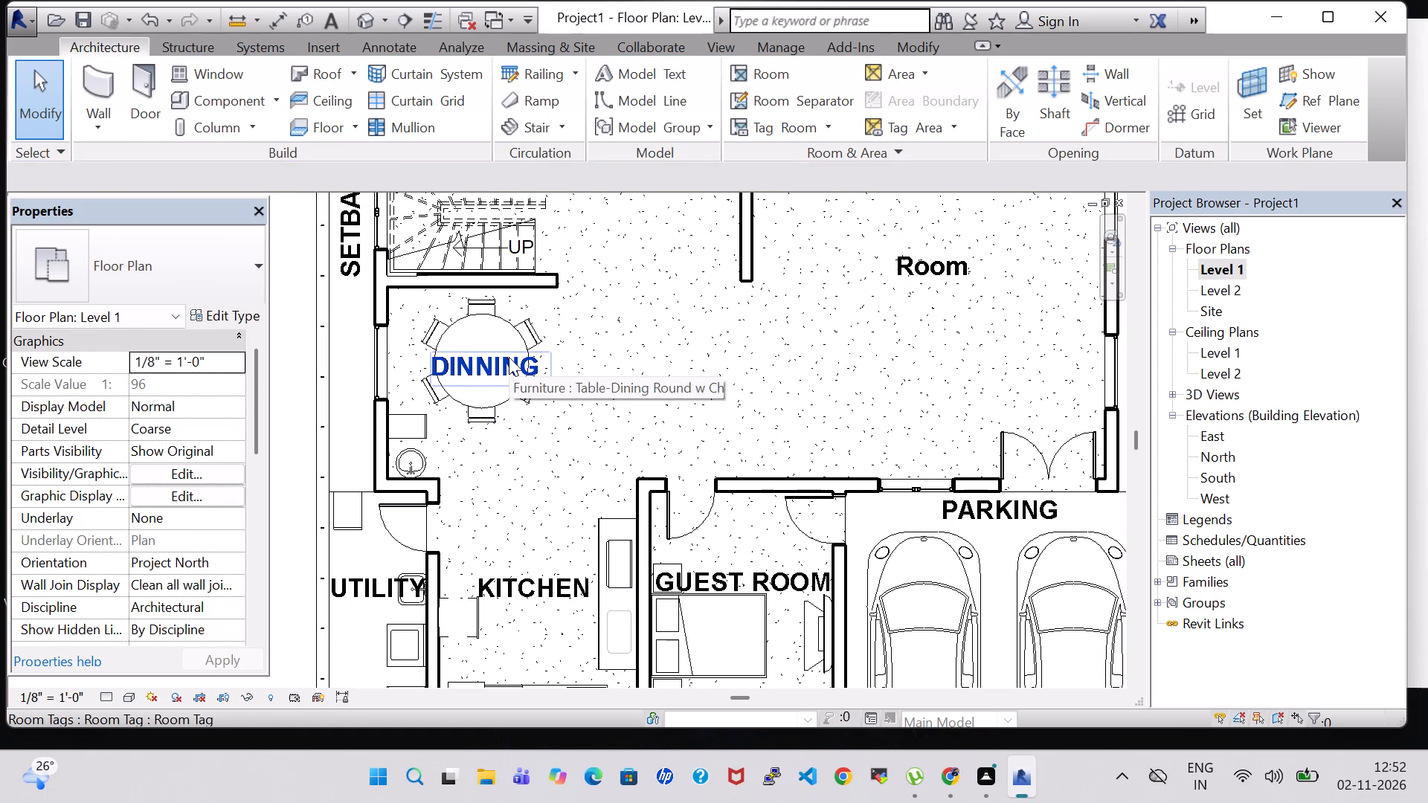
key(Up)
click(614, 361)
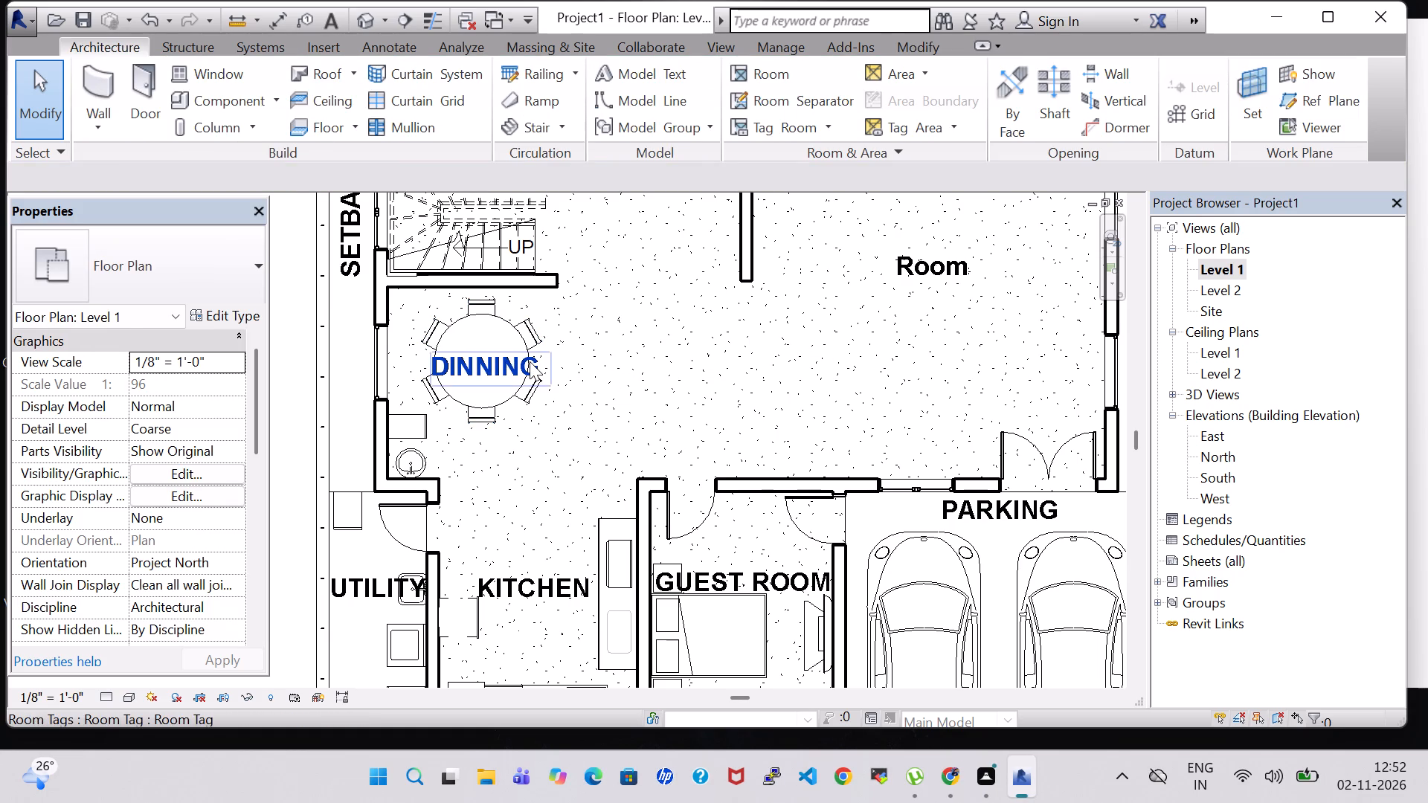
click(530, 361)
key(Up)
click(626, 364)
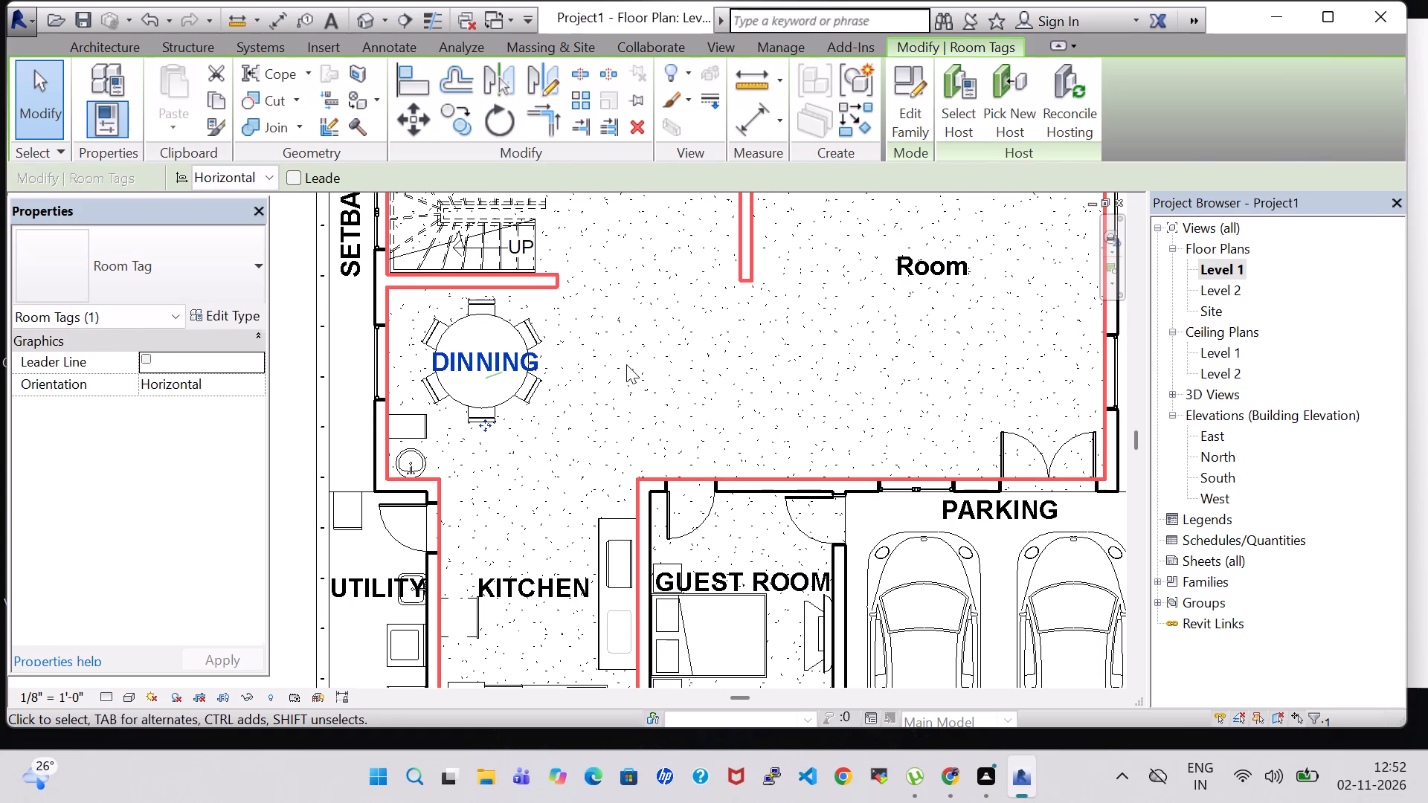
Rotate the UTILITY room tag to vertical so it fits the narrow utility space.
scroll(626, 364, down, 3)
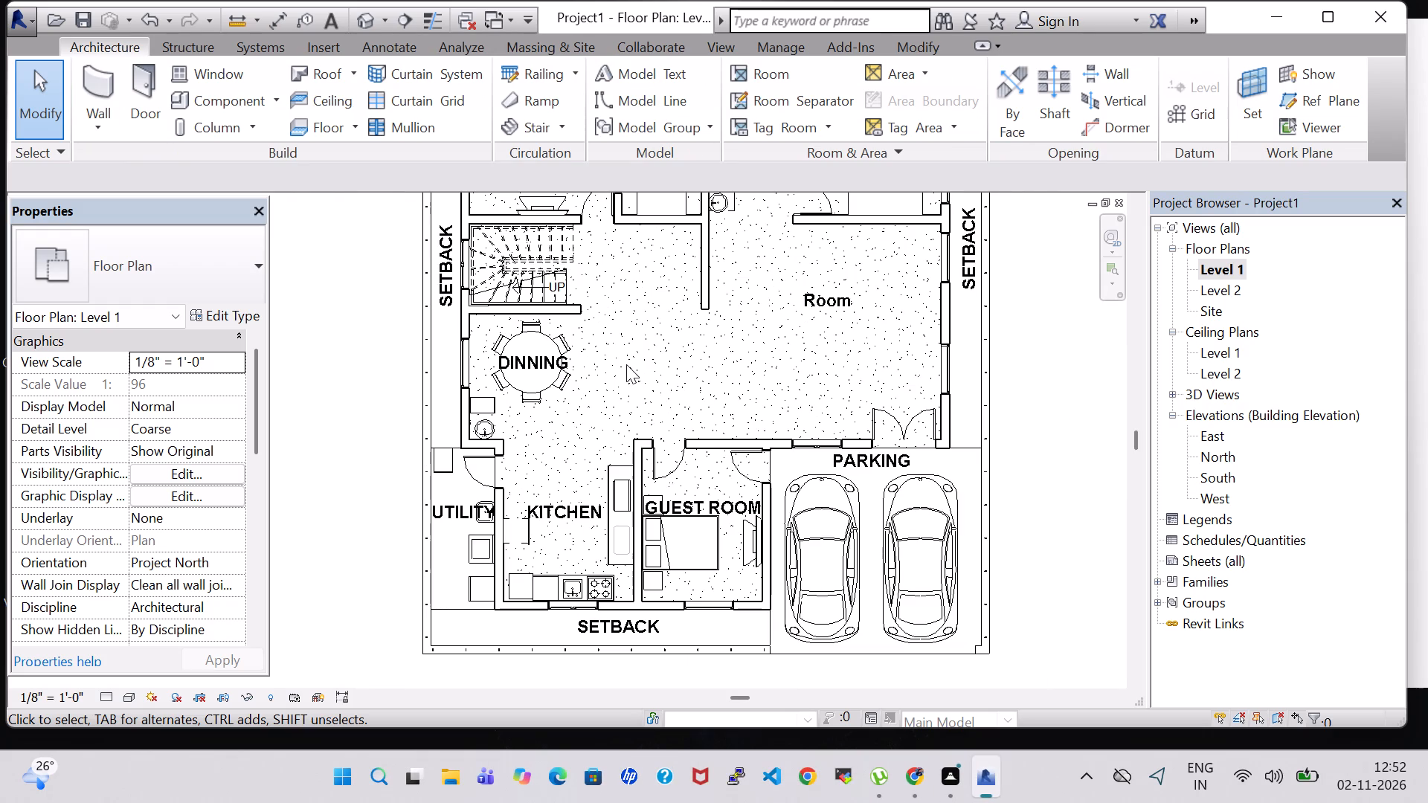
scroll(626, 364, up, 4)
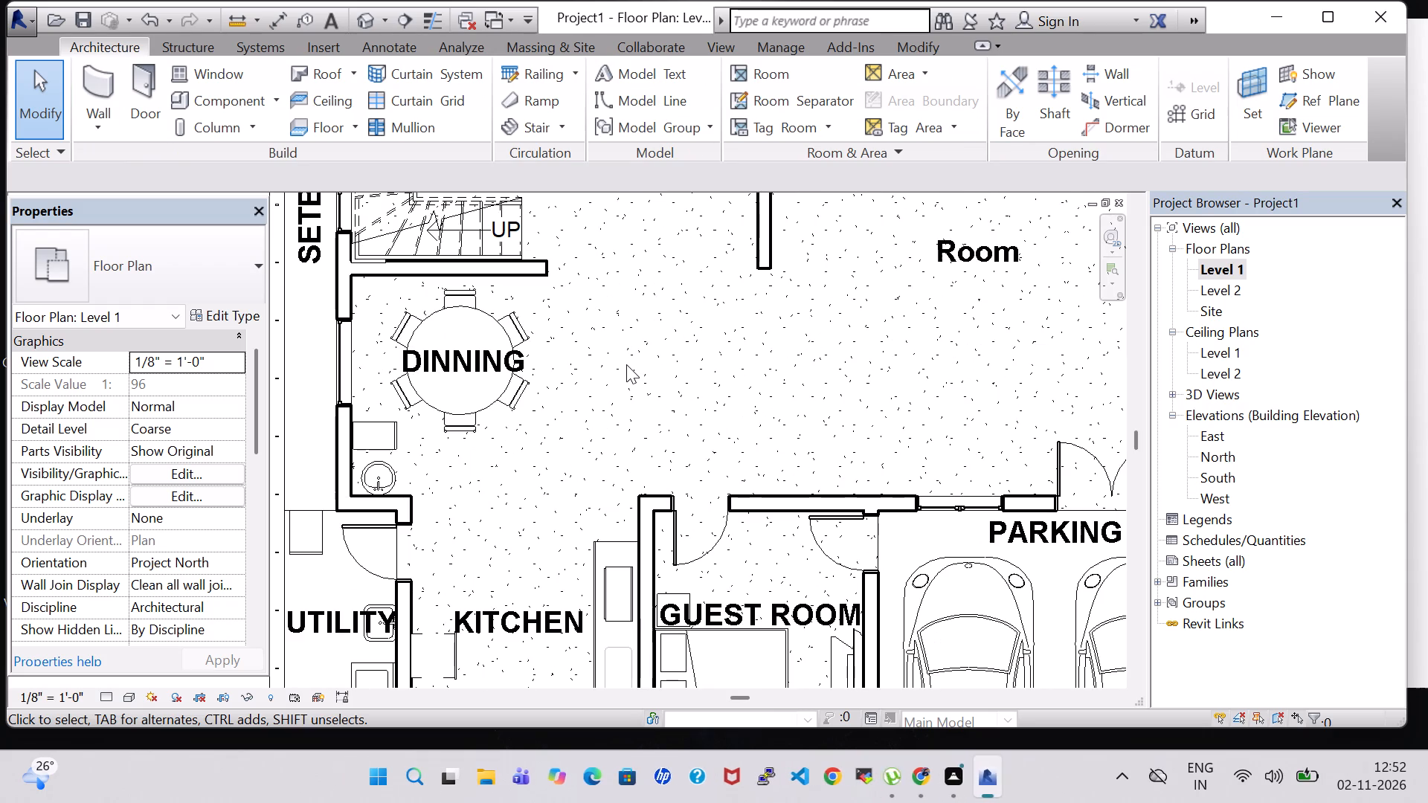
scroll(626, 364, down, 4)
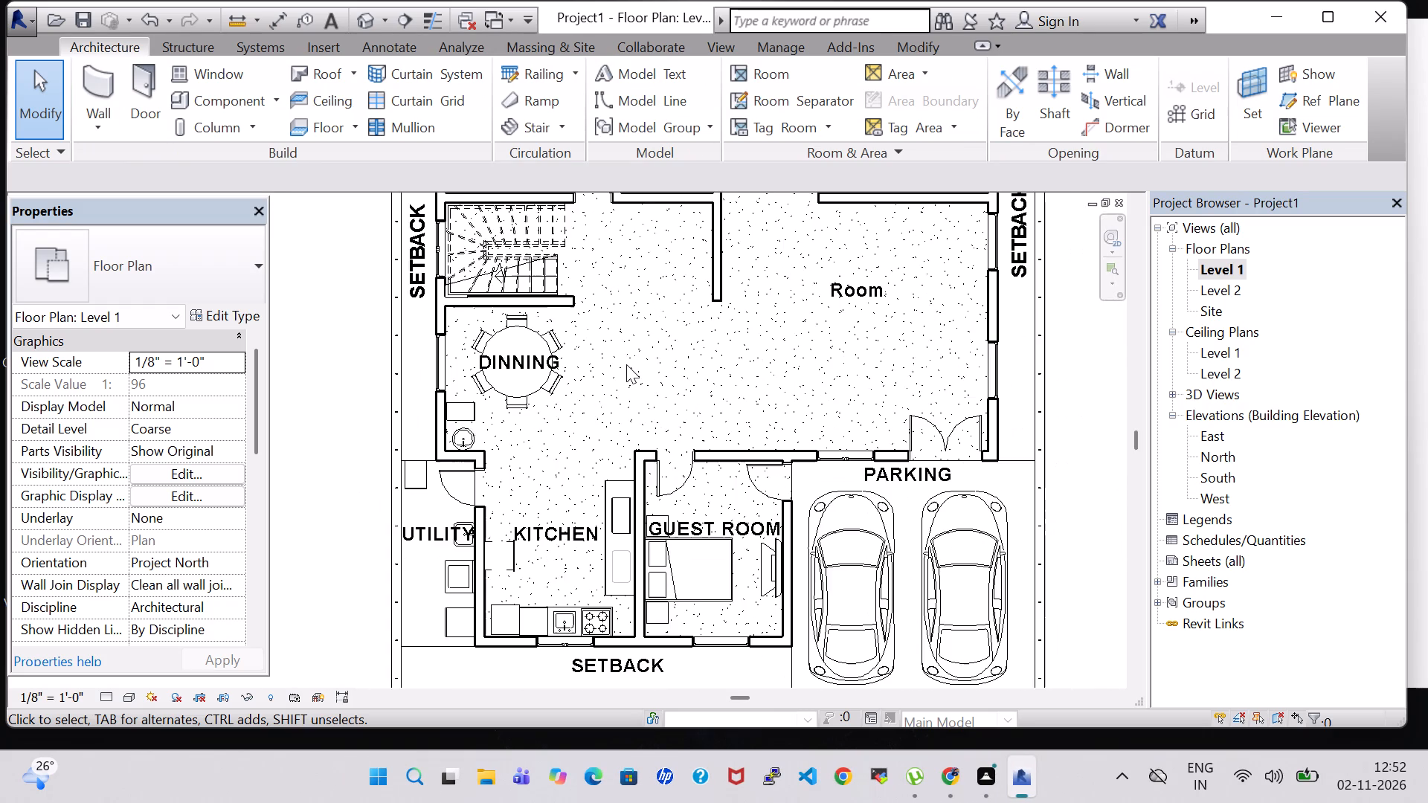
middle_drag(657, 357, 559, 379)
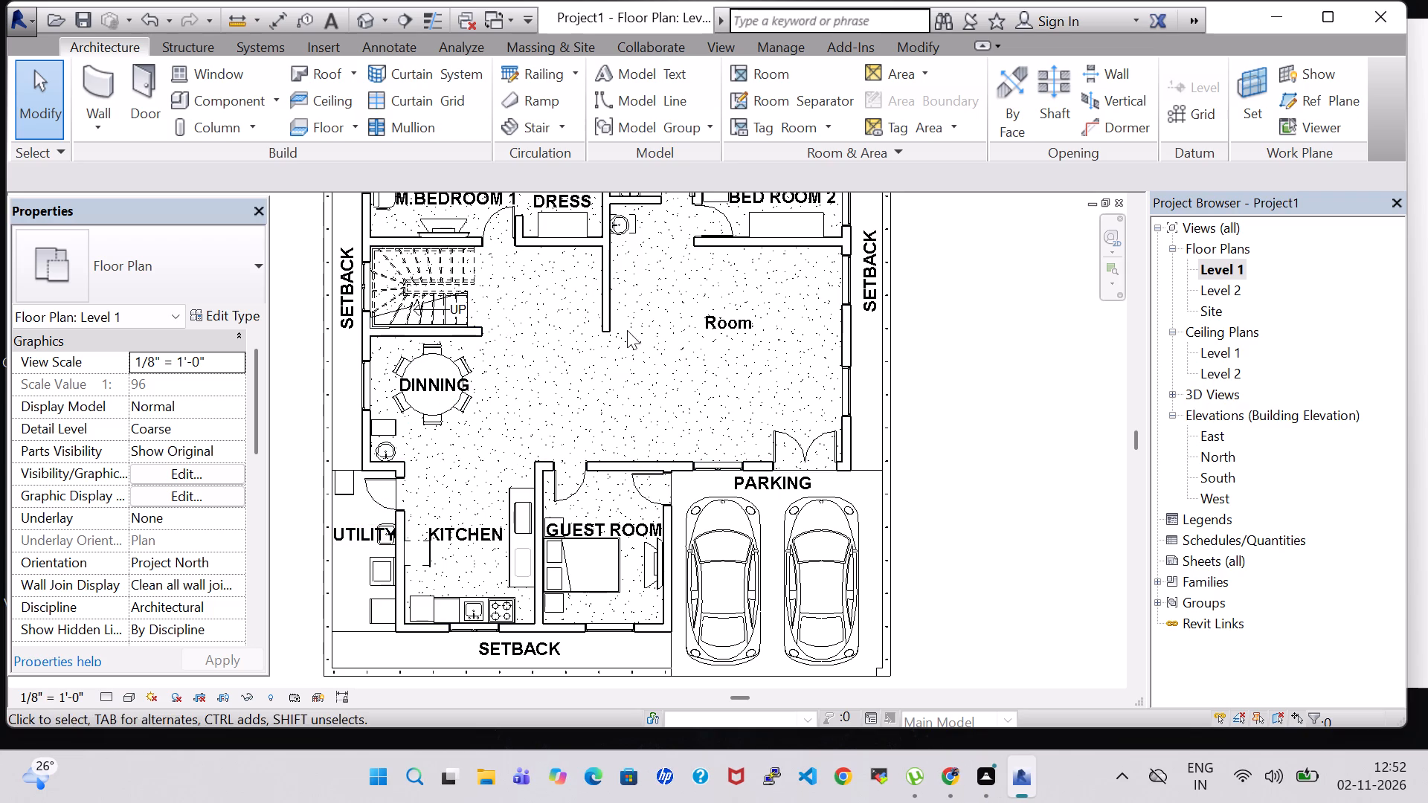
middle_drag(627, 330, 616, 339)
click(353, 546)
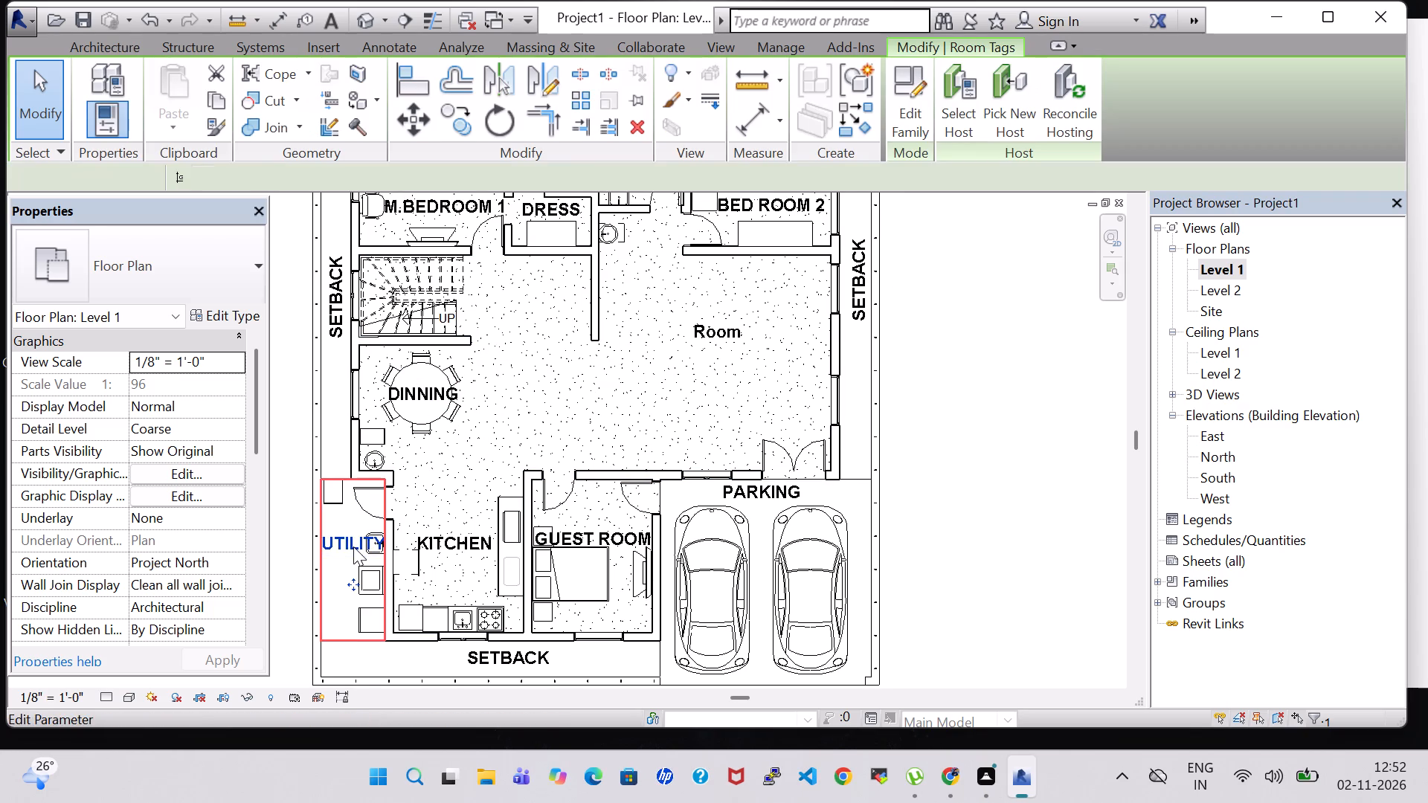
key(space)
click(996, 428)
Nudge the guest room's 50" flat screen TV along the parking-side wall, away from the window wall.
scroll(996, 428, down, 2)
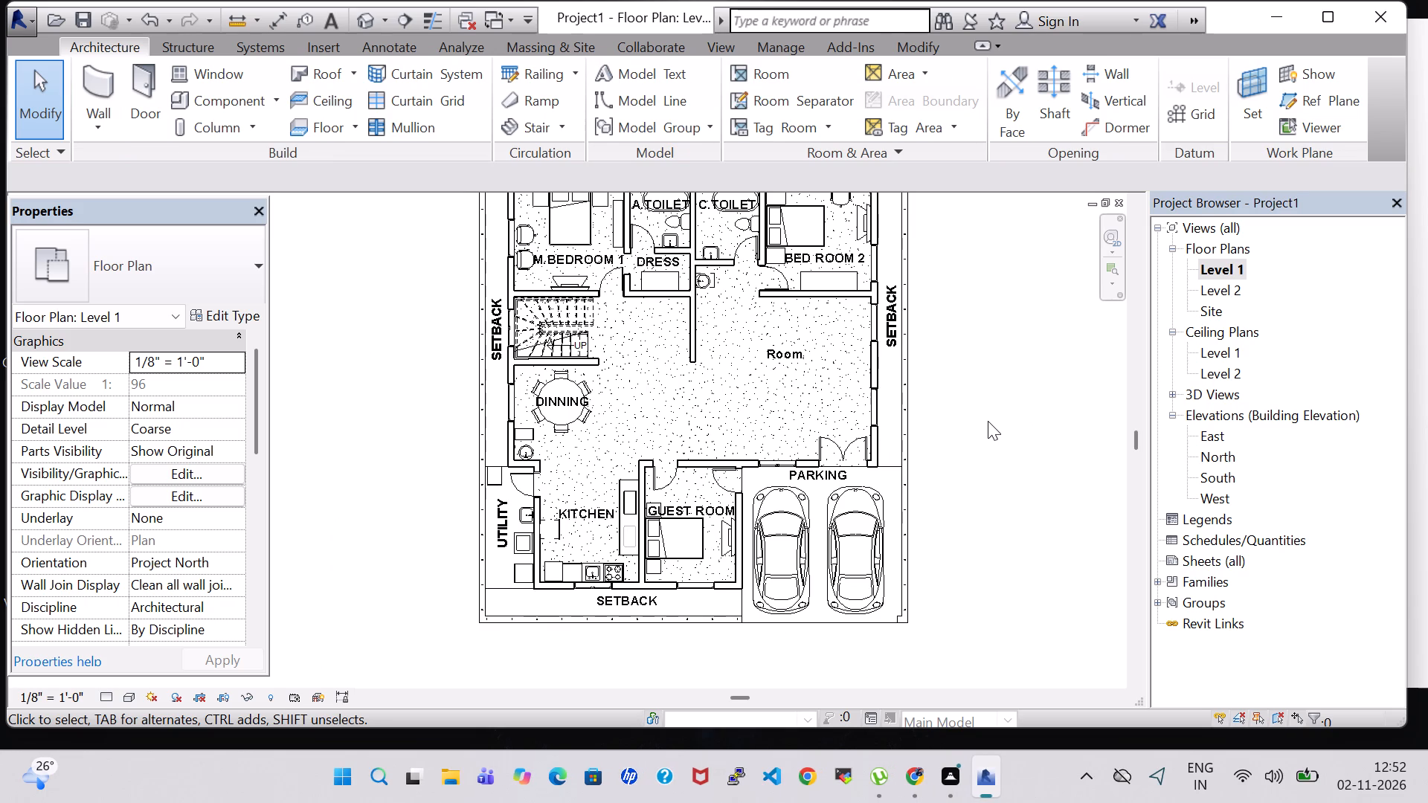
middle_drag(988, 421, 895, 425)
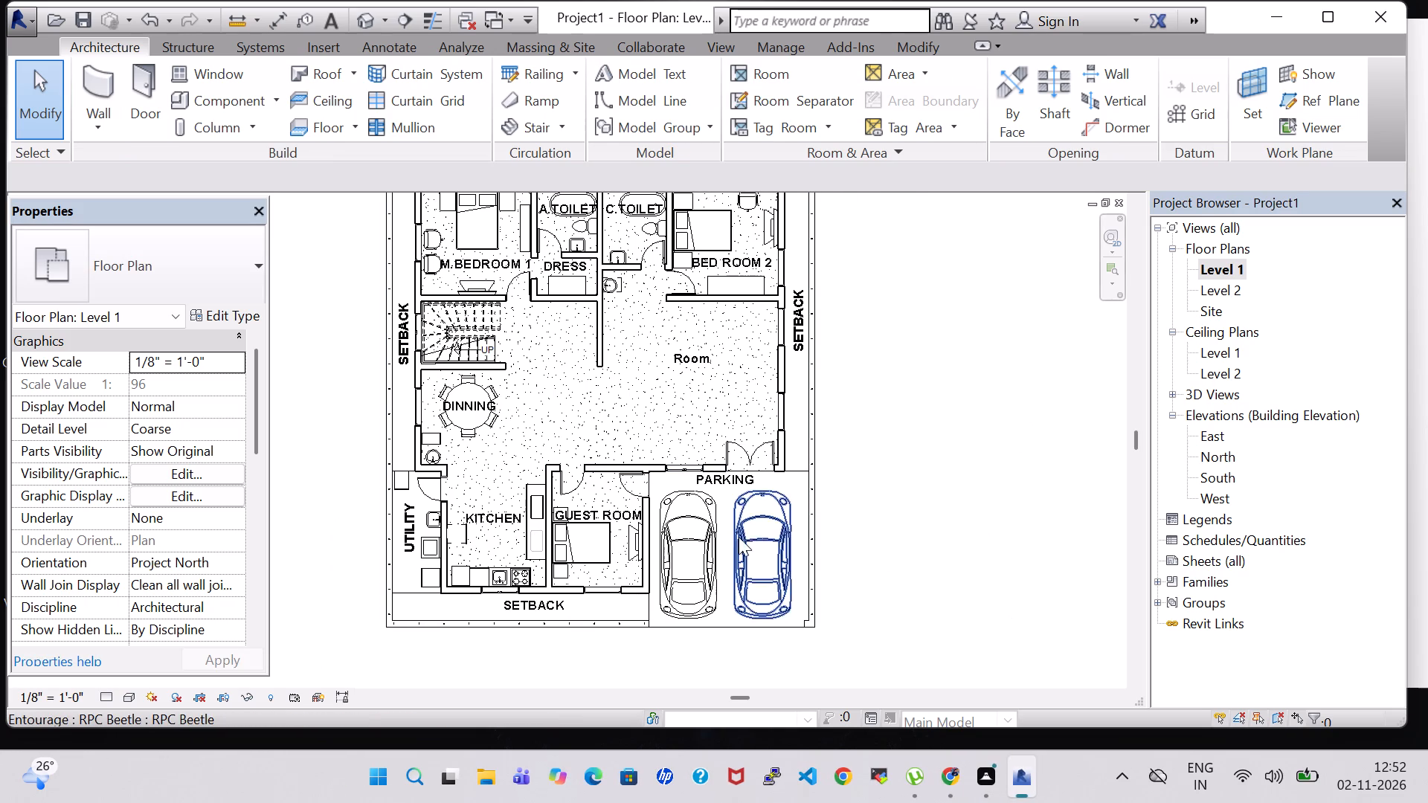
scroll(628, 532, up, 8)
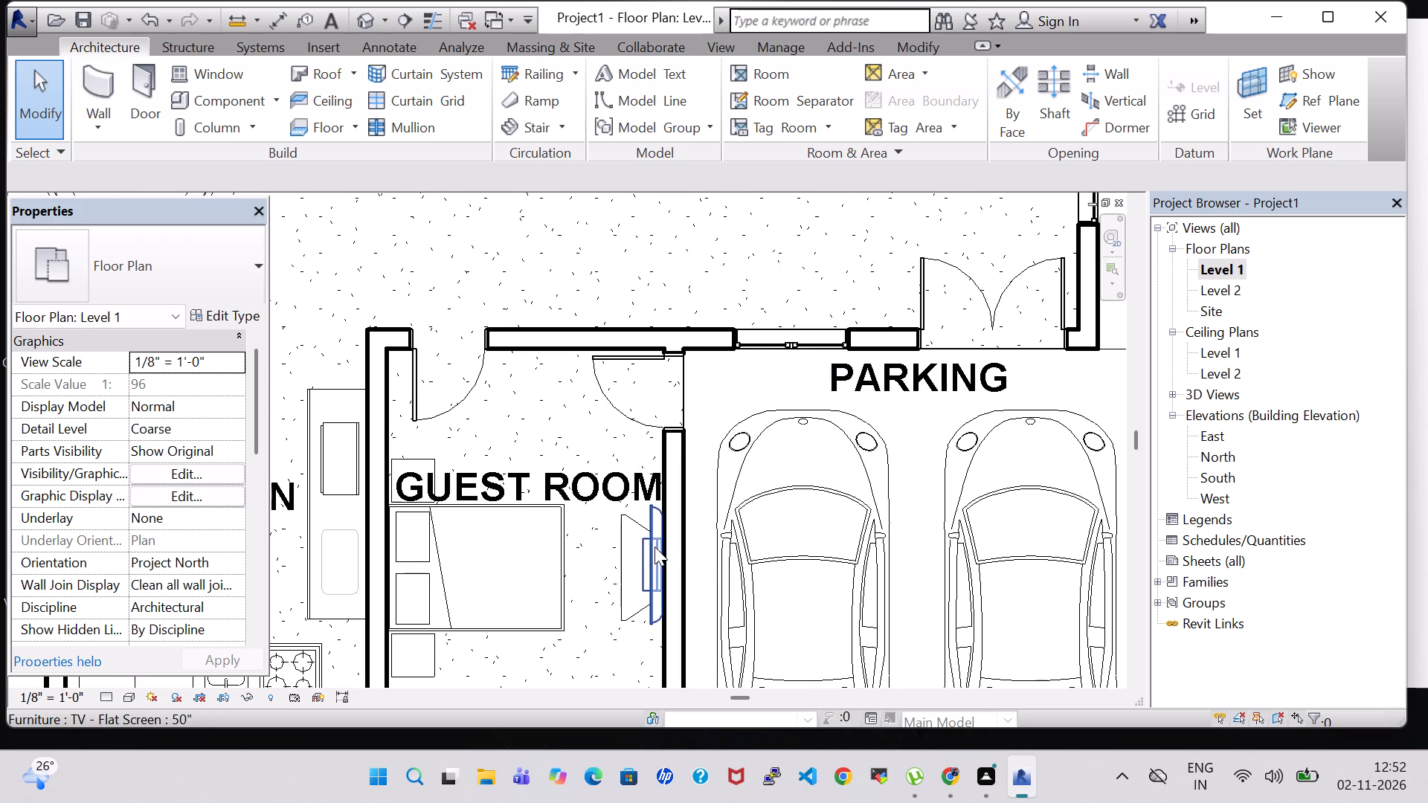
scroll(557, 504, down, 4)
middle_drag(557, 454, 448, 517)
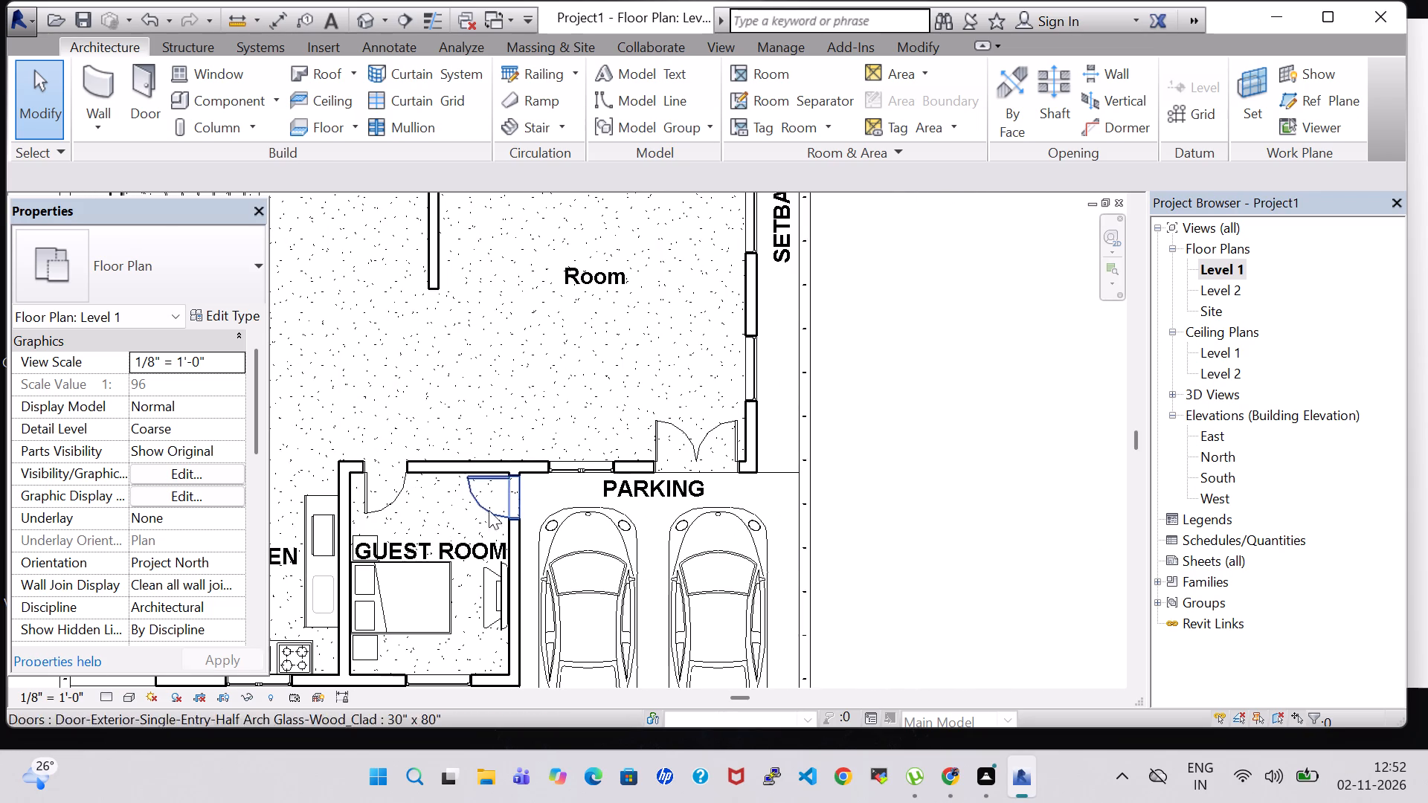
scroll(826, 428, down, 1)
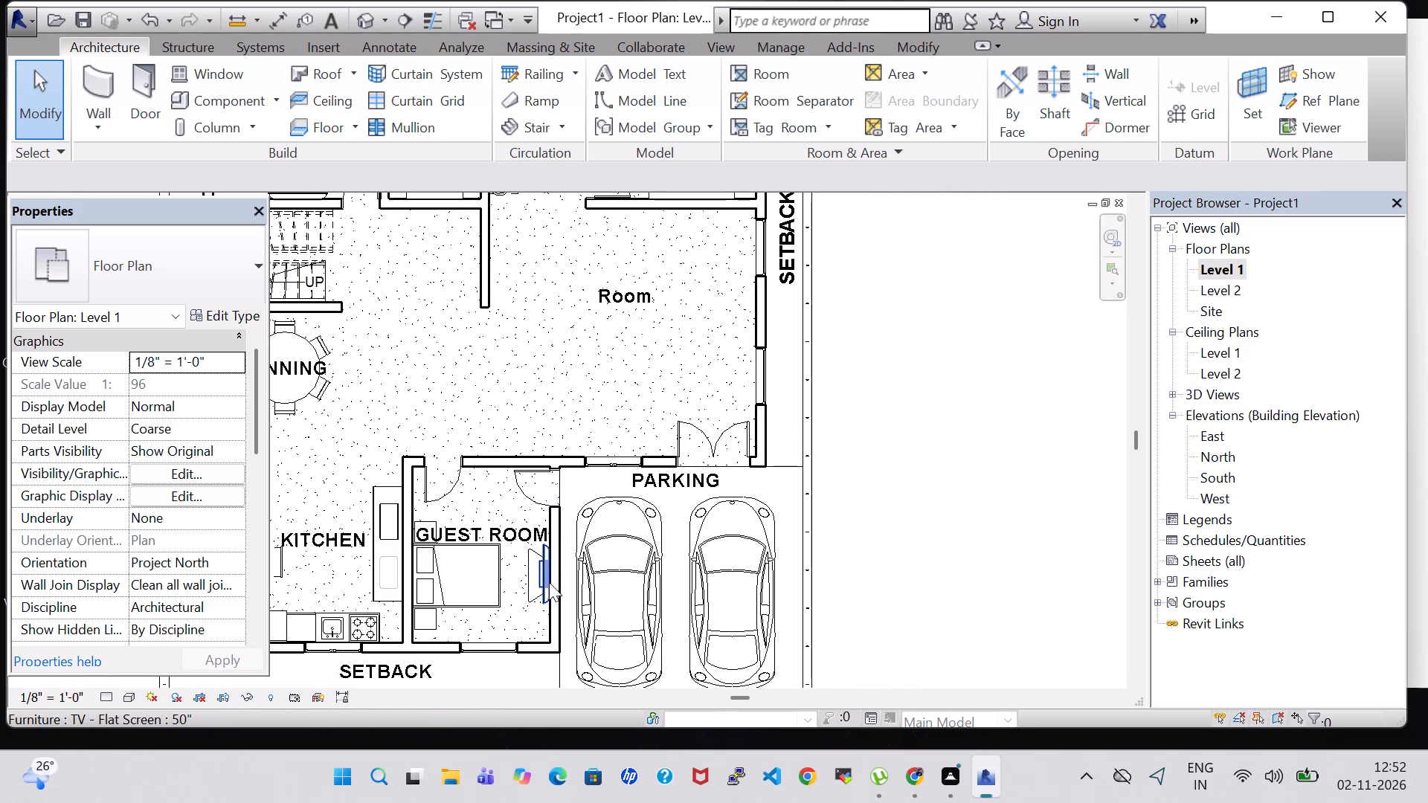
key(Up)
click(930, 517)
scroll(611, 593, up, 10)
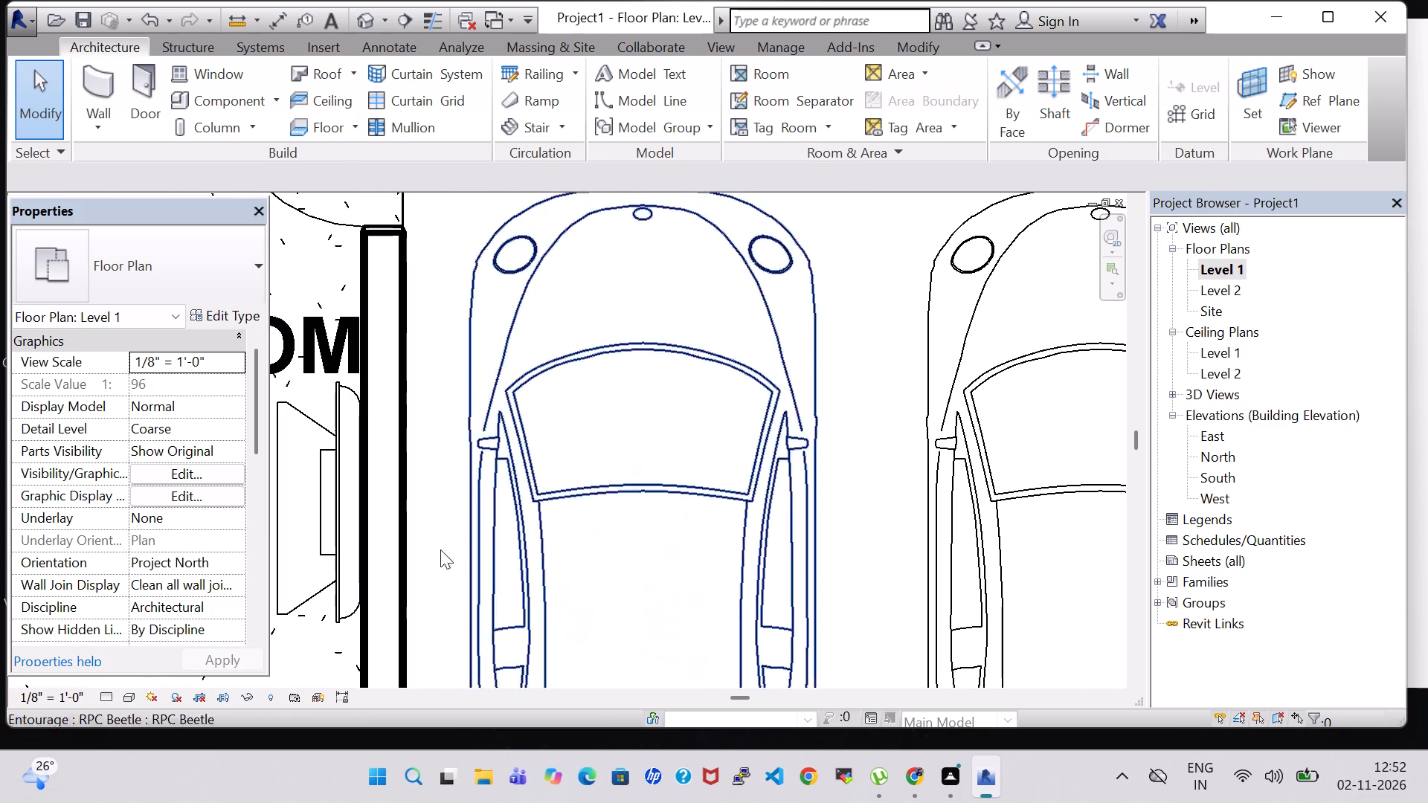
click(341, 486)
key(Up)
key(Up)
key(Up)
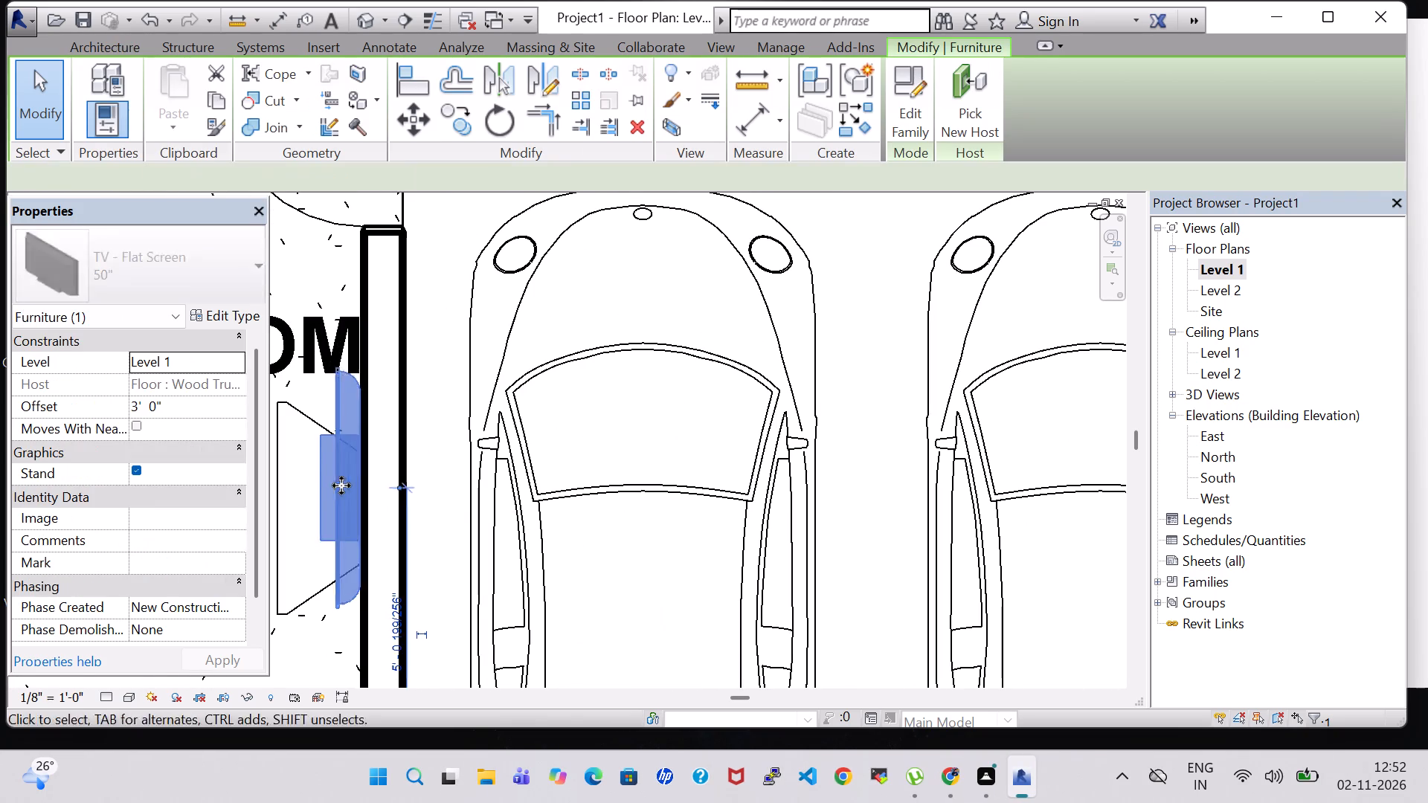
key(Up)
key(Up)
key(Up)
key(Up)
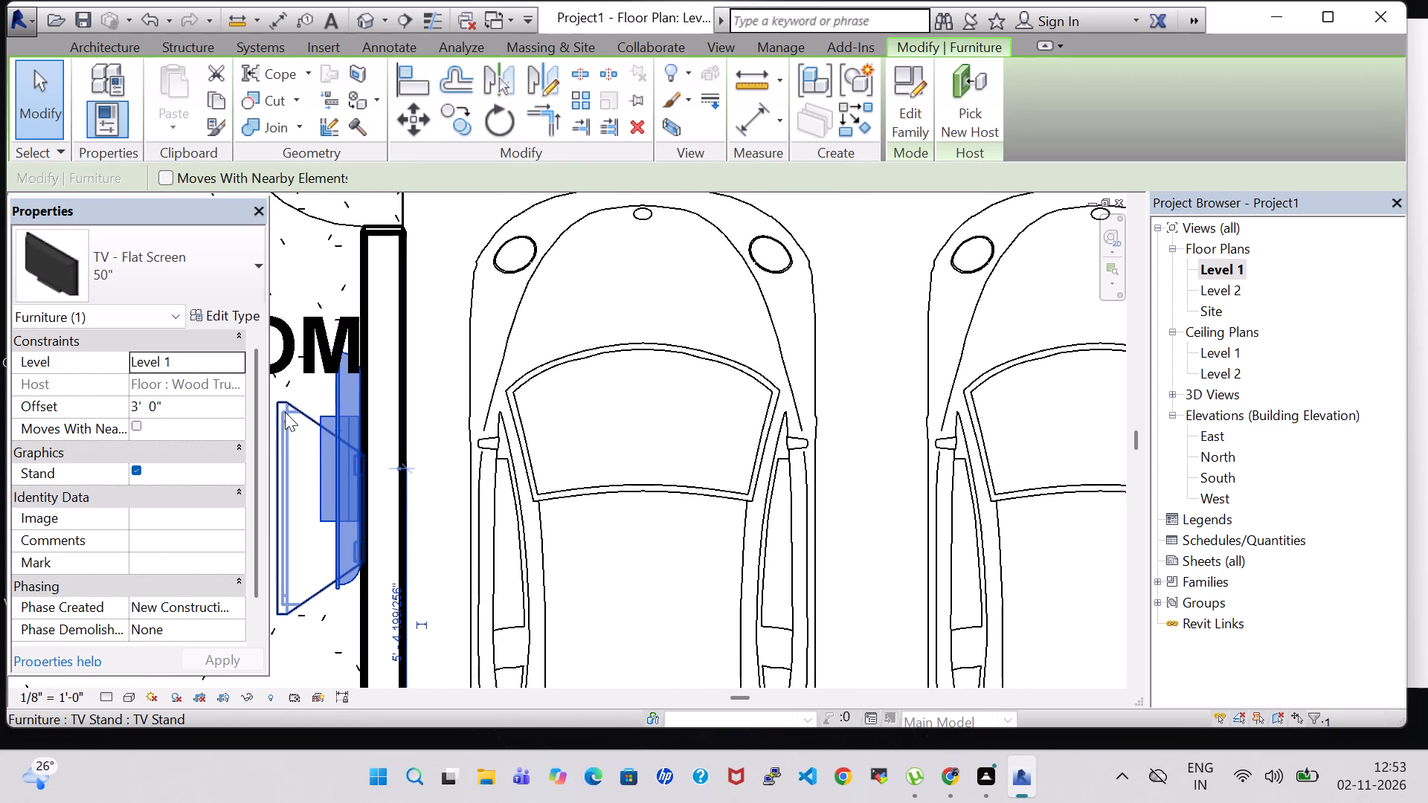
Nudge the guest room's TV stand along the parking-side wall, away from the window wall, to line up with the TV.
click(285, 412)
key(Up)
key(Up)
key(Up)
key(Up)
key(Up)
key(Up)
key(Up)
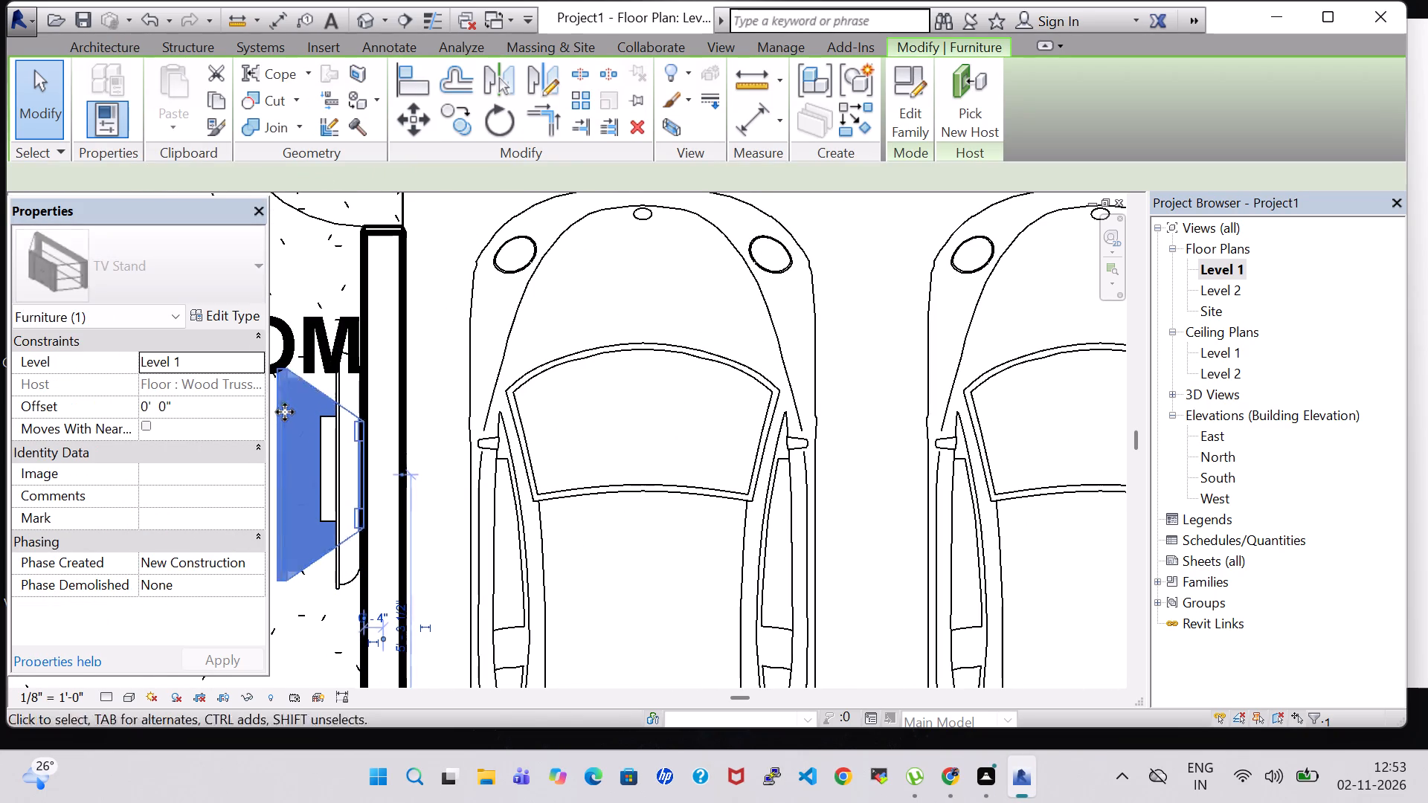
key(Up)
scroll(837, 429, down, 10)
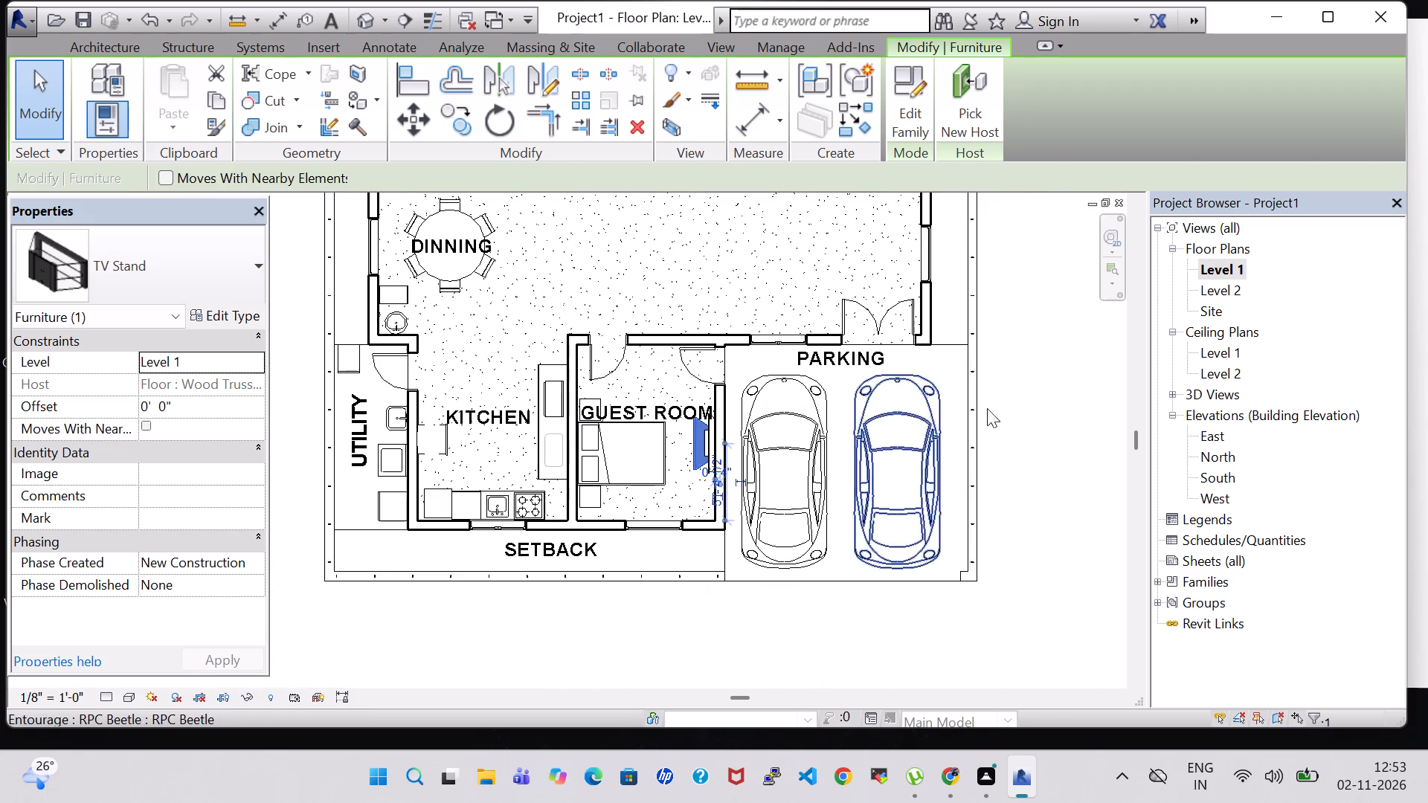
double_click(1046, 408)
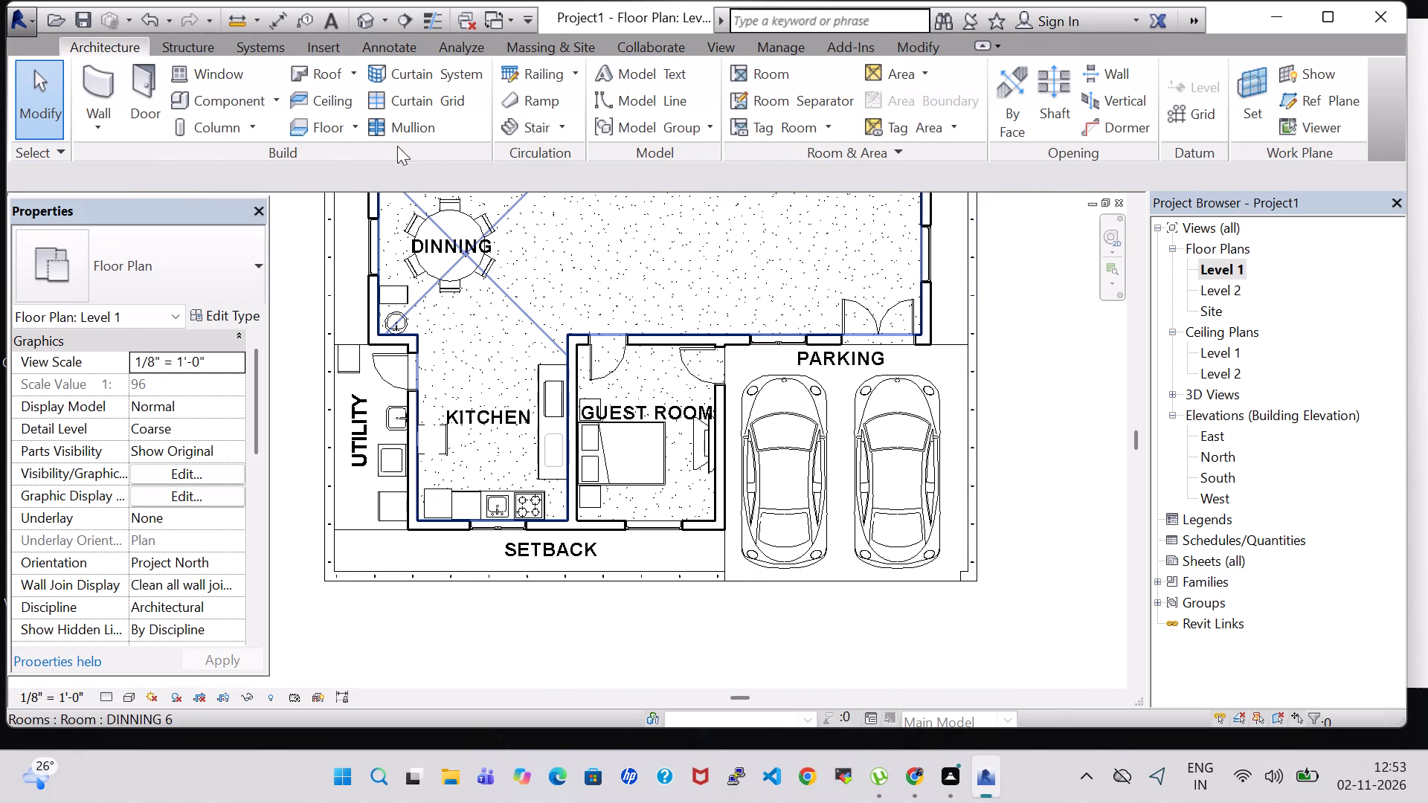
Load the Table-Round family from the library's Furniture, Tables folder.
click(219, 92)
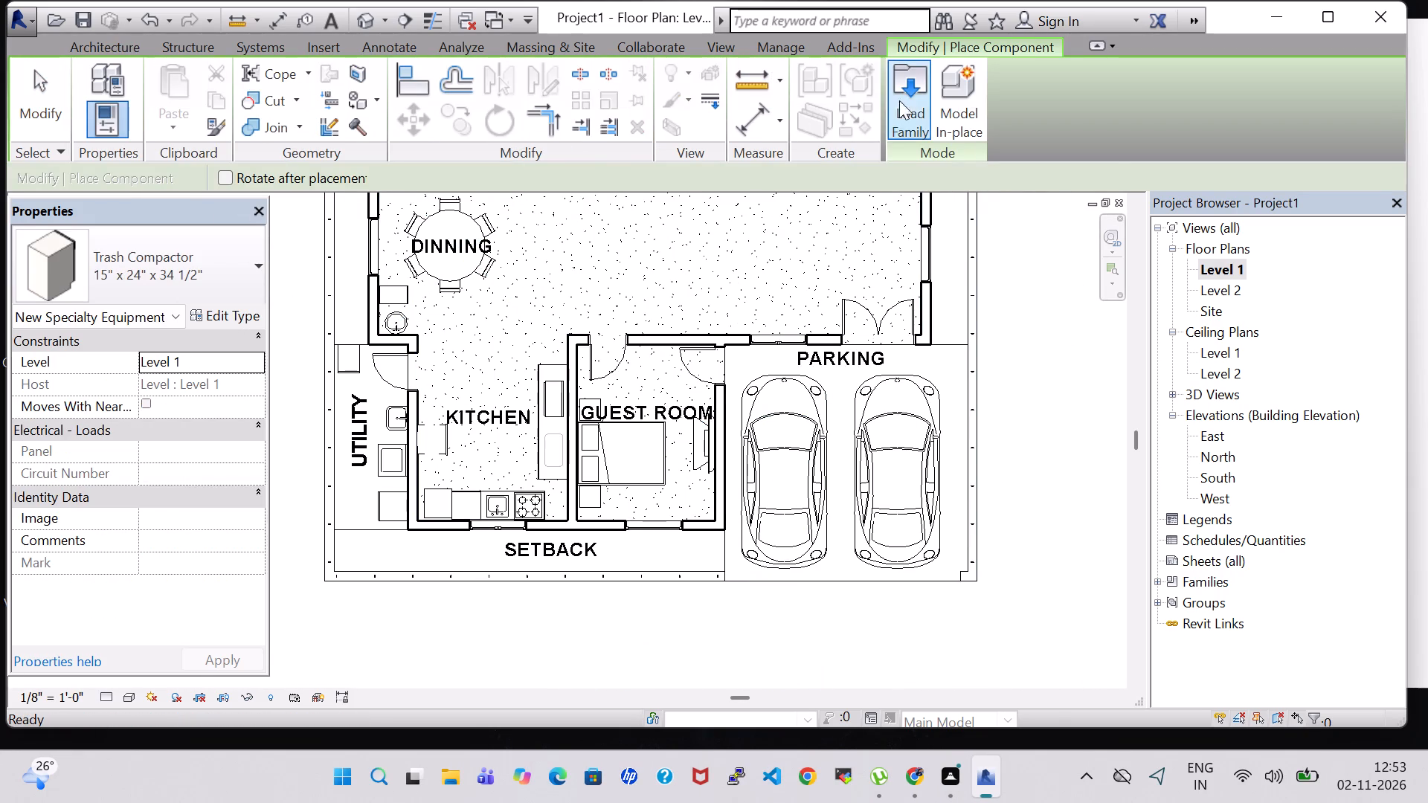
click(914, 94)
scroll(782, 379, down, 1)
double_click(818, 339)
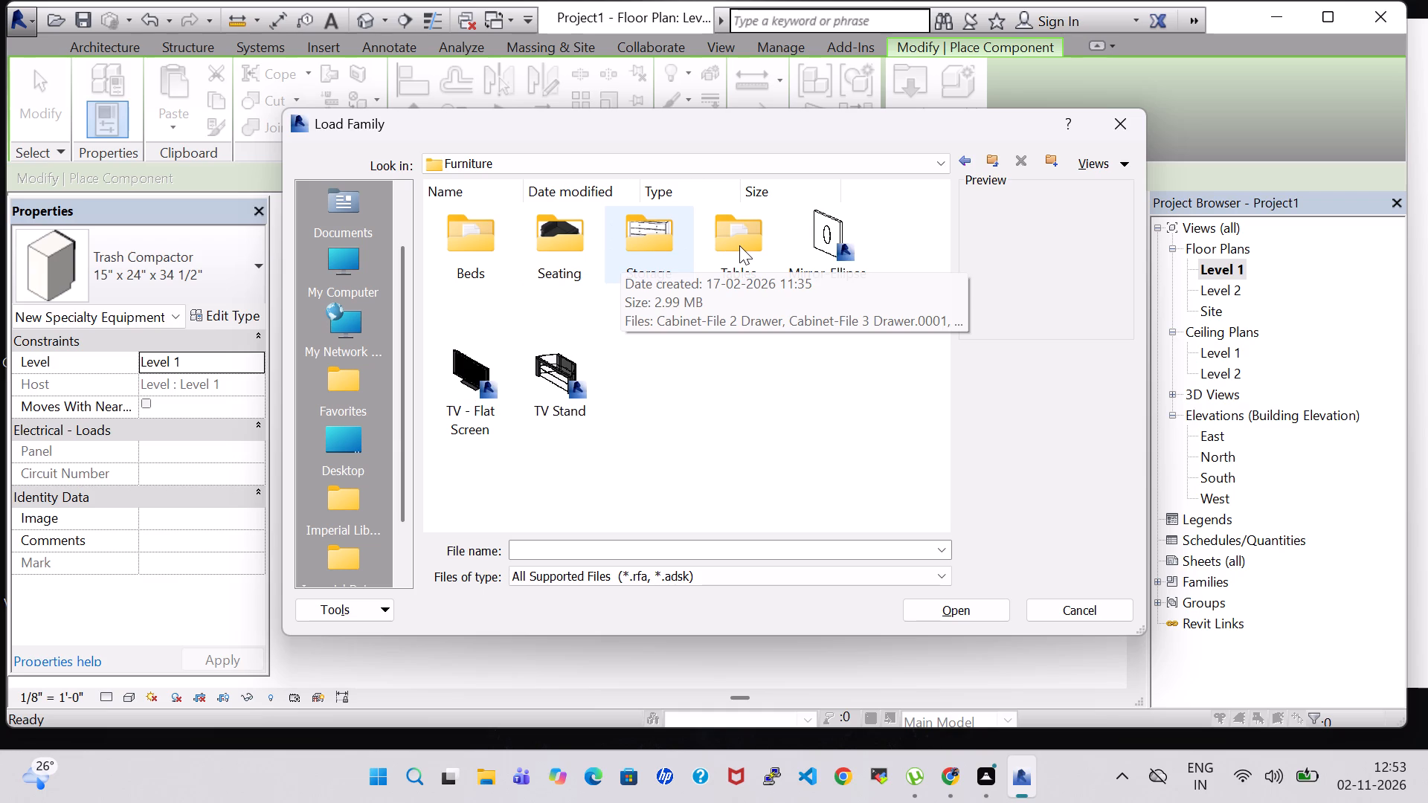
click(739, 245)
click(739, 245)
double_click(739, 245)
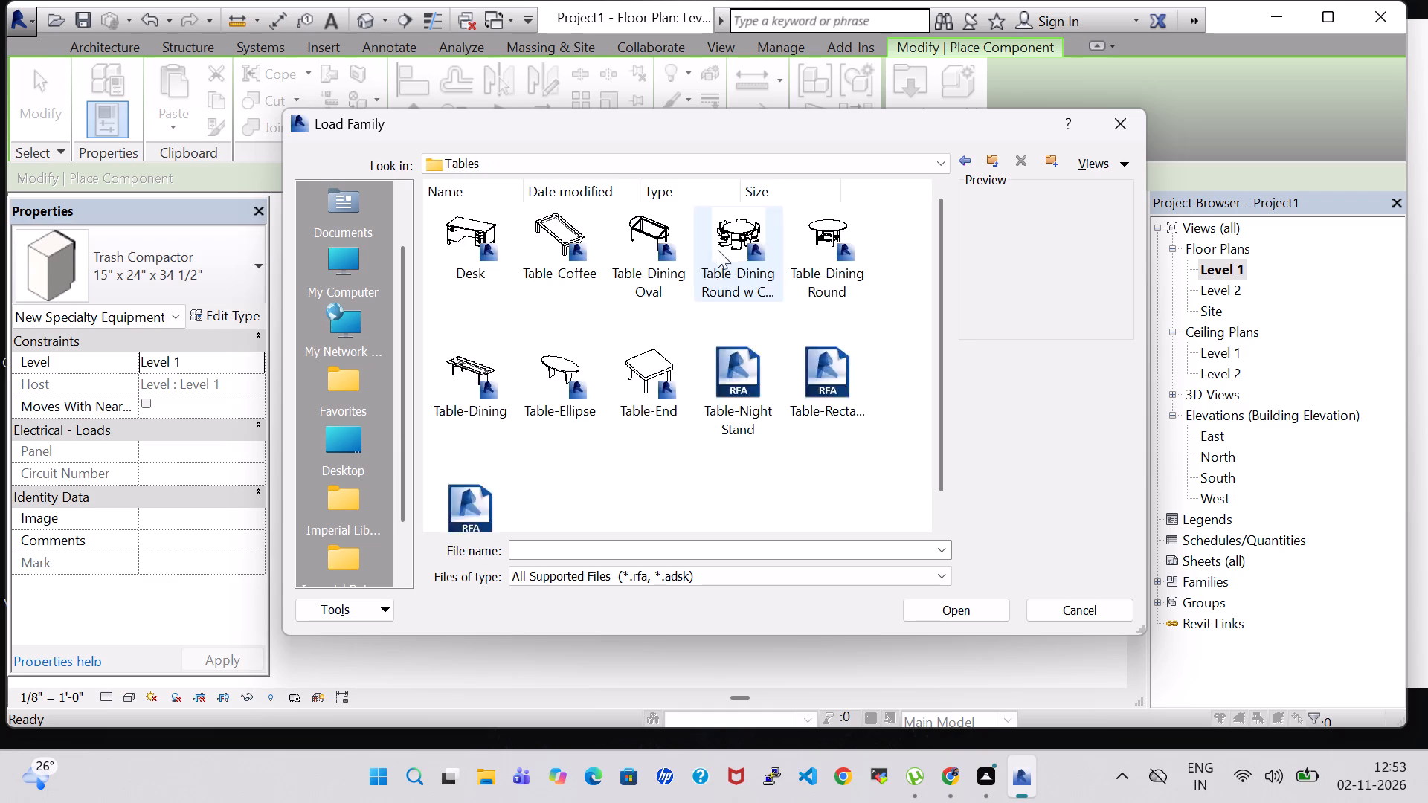
click(454, 513)
click(977, 604)
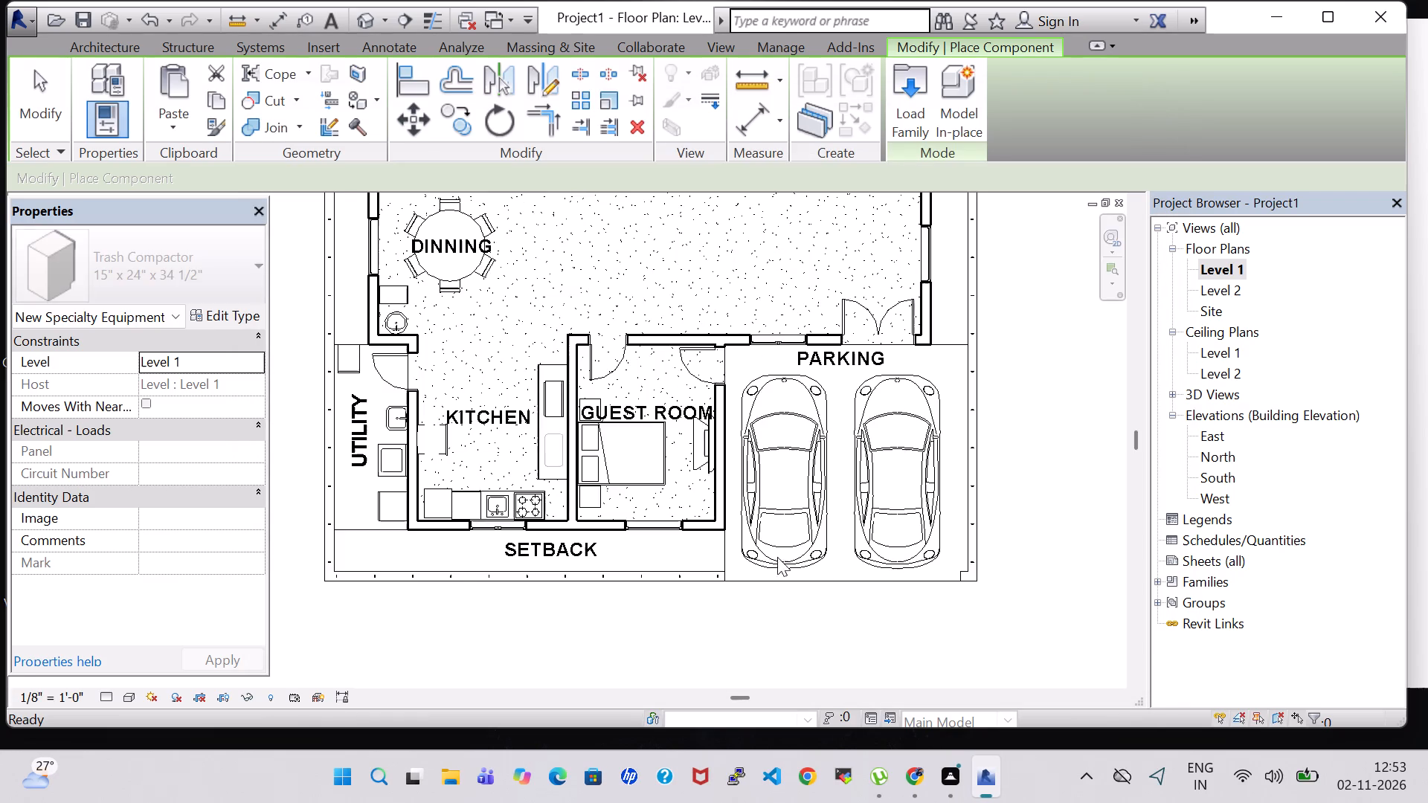
Place a 36" Diameter Table-Round in the guest room corner beside the TV, about 2' - 1" from the parking-side wall.
scroll(605, 491, up, 5)
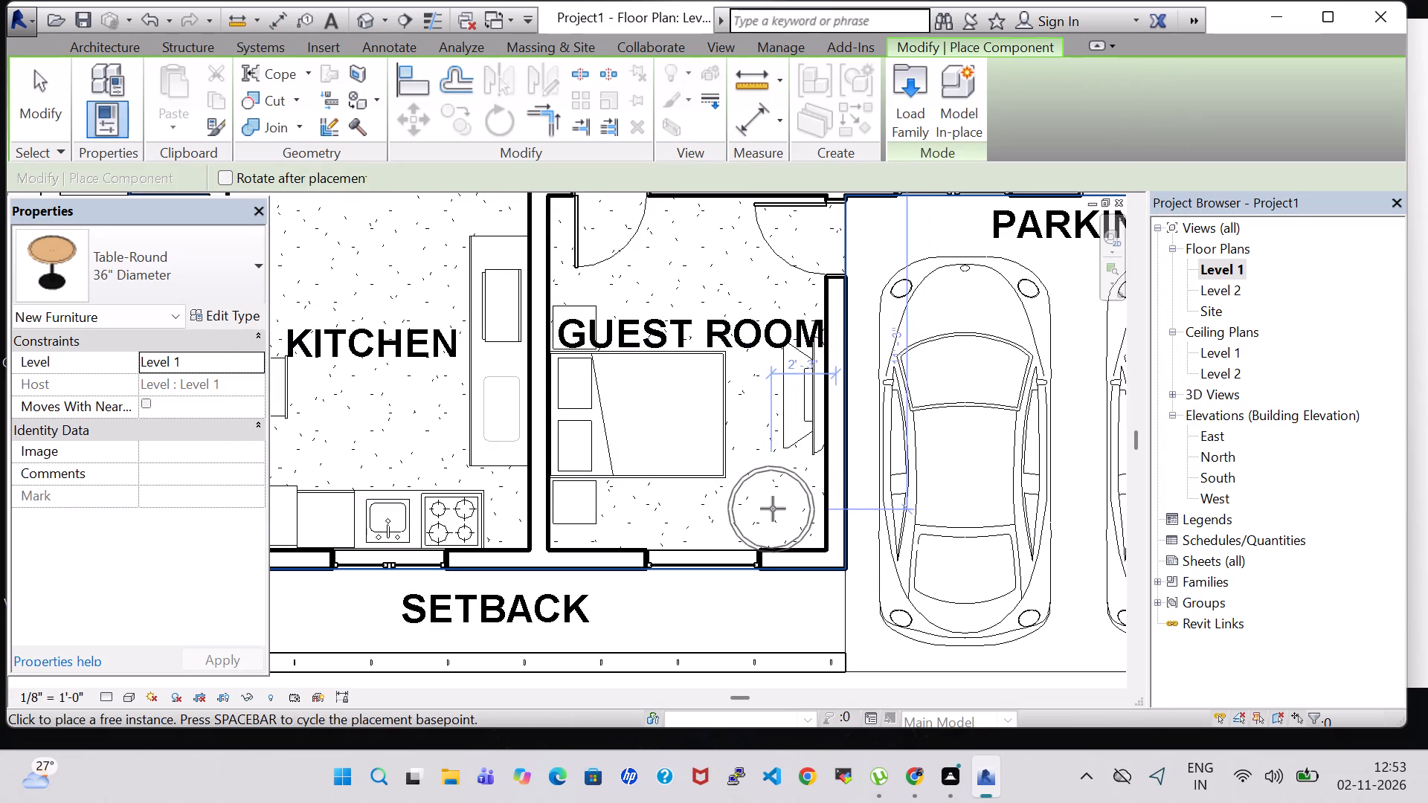
click(775, 502)
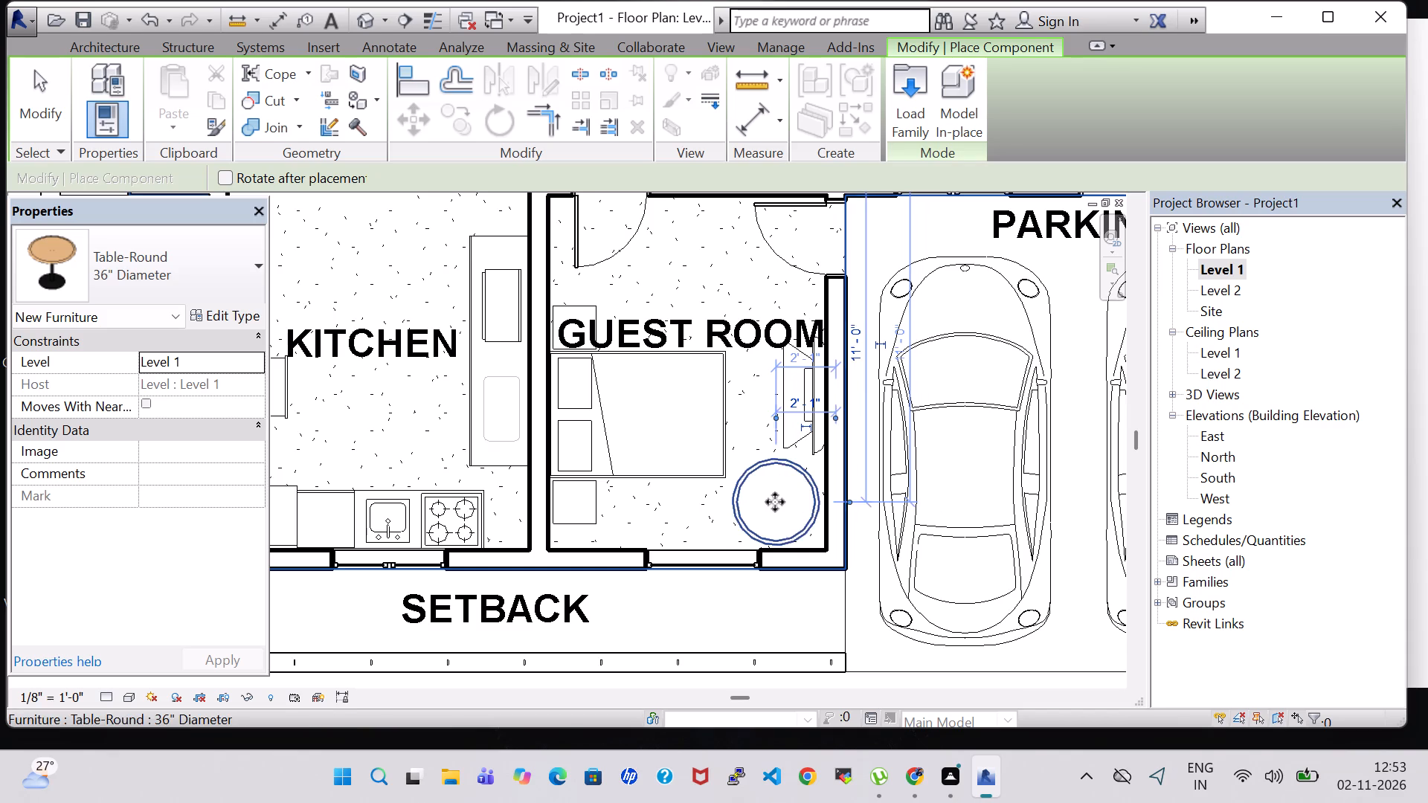
key(Escape)
key(Escape)
key(Escape)
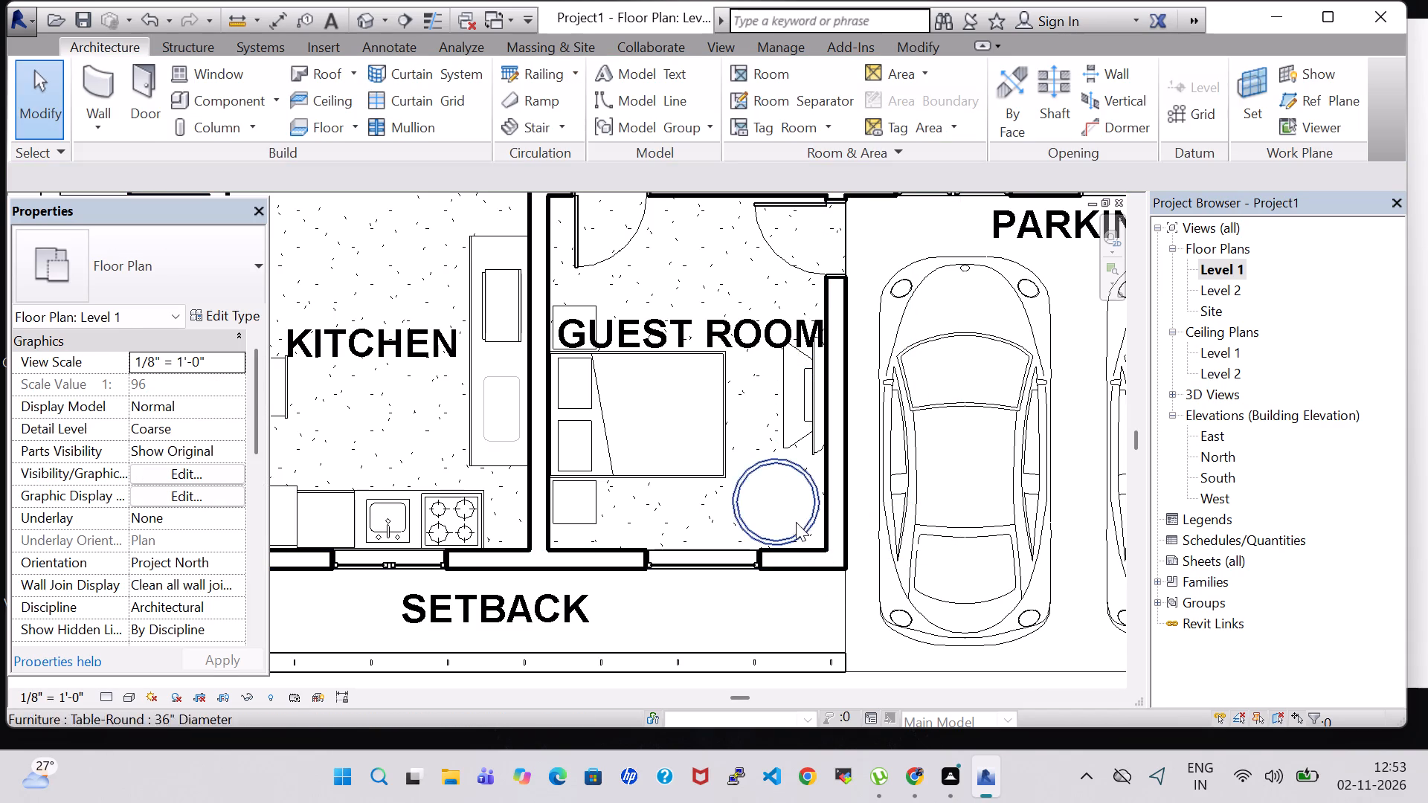
Set the Radius type parameter of the guest room's round table to 1' 4".
click(810, 476)
click(218, 316)
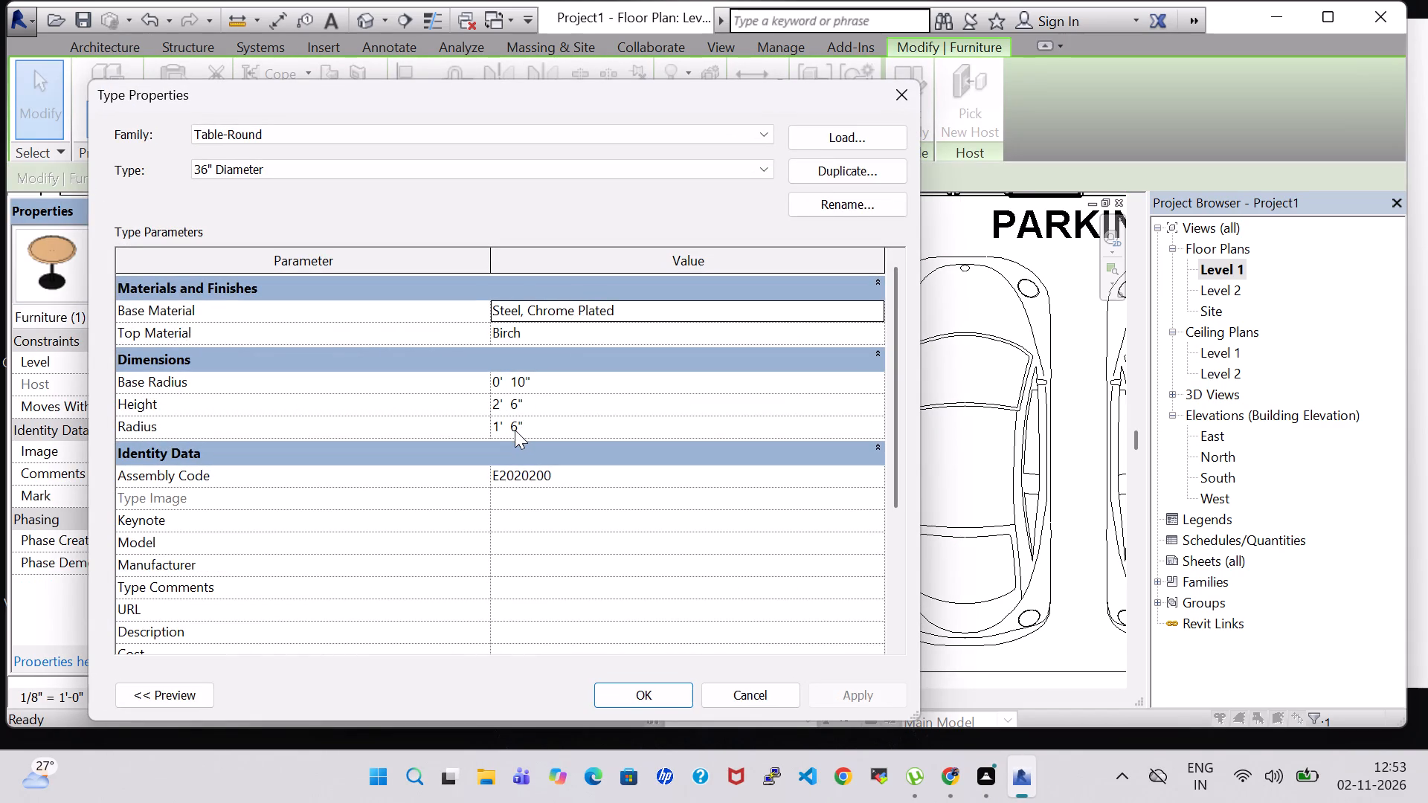
click(519, 431)
key(BackSpace)
key(4)
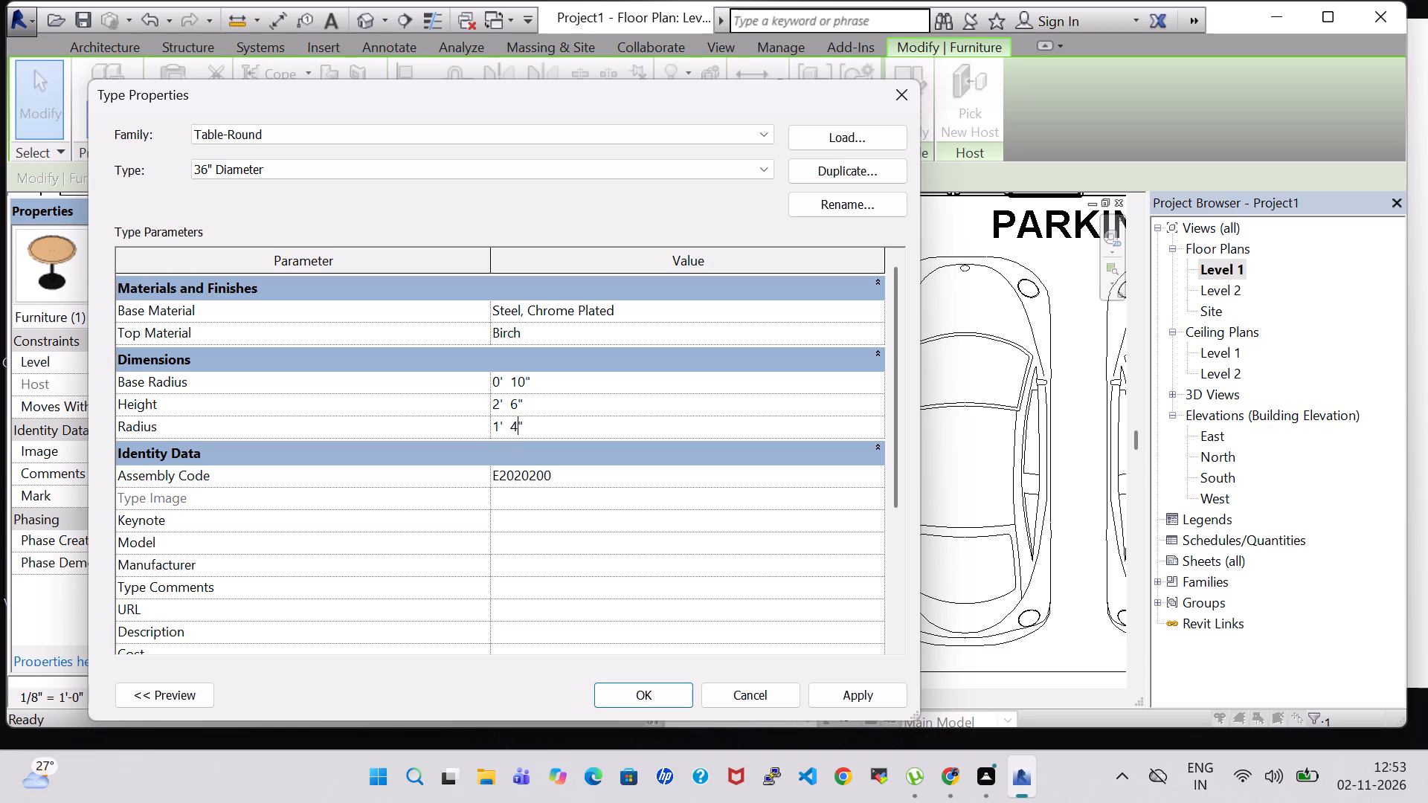
click(836, 690)
click(662, 702)
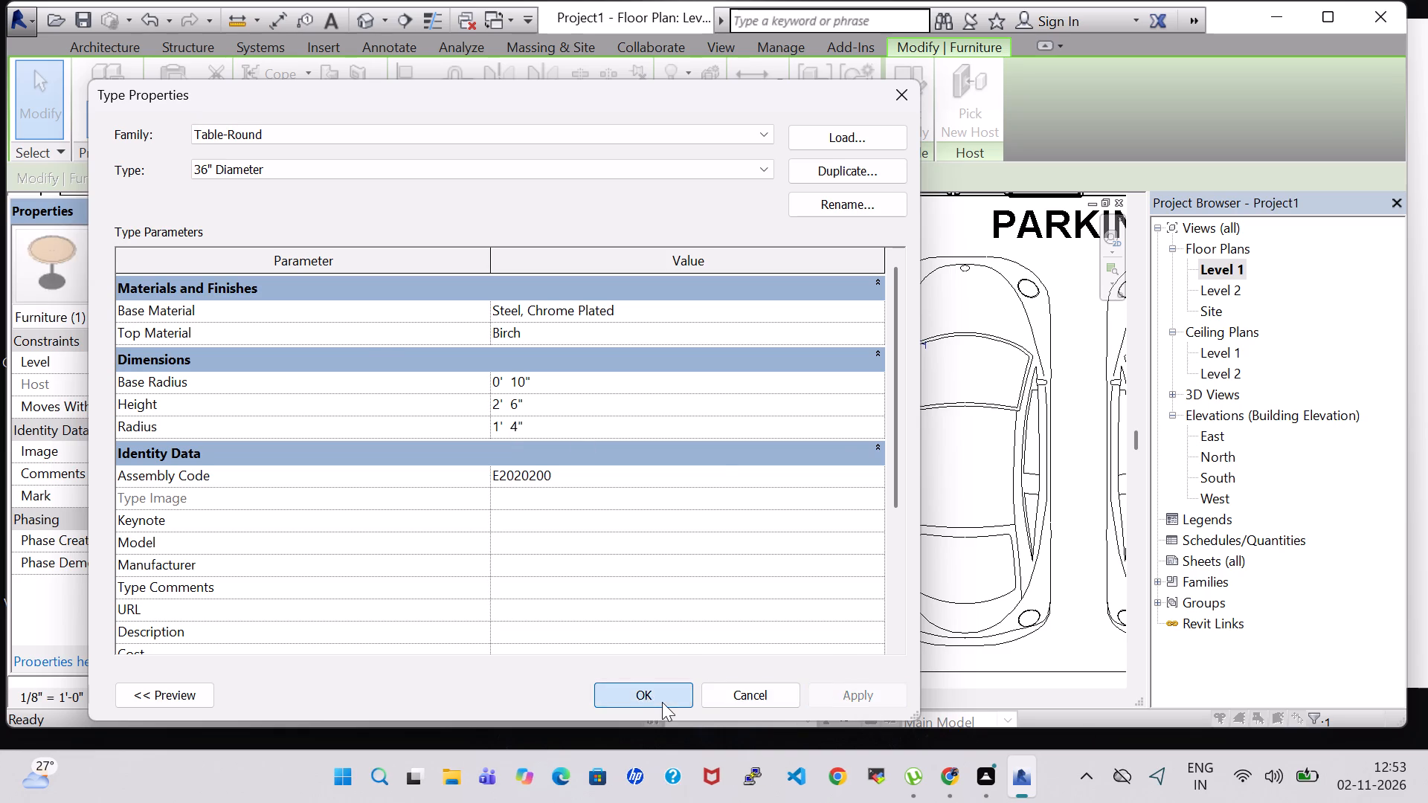
Nudge the round table toward the guest room's outer corner, to 1' - 11" from the parking-side wall.
key(Down)
key(Right)
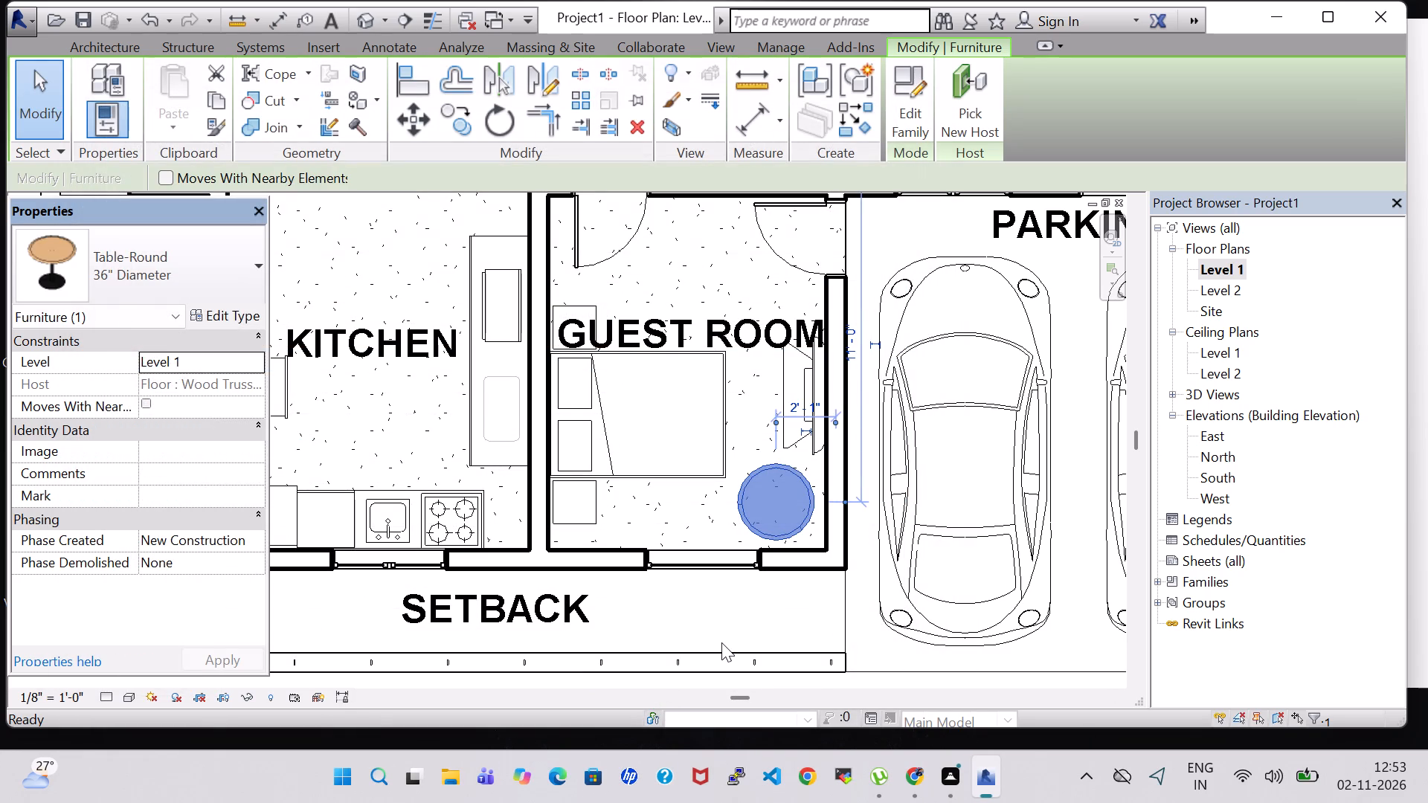
click(692, 518)
click(782, 484)
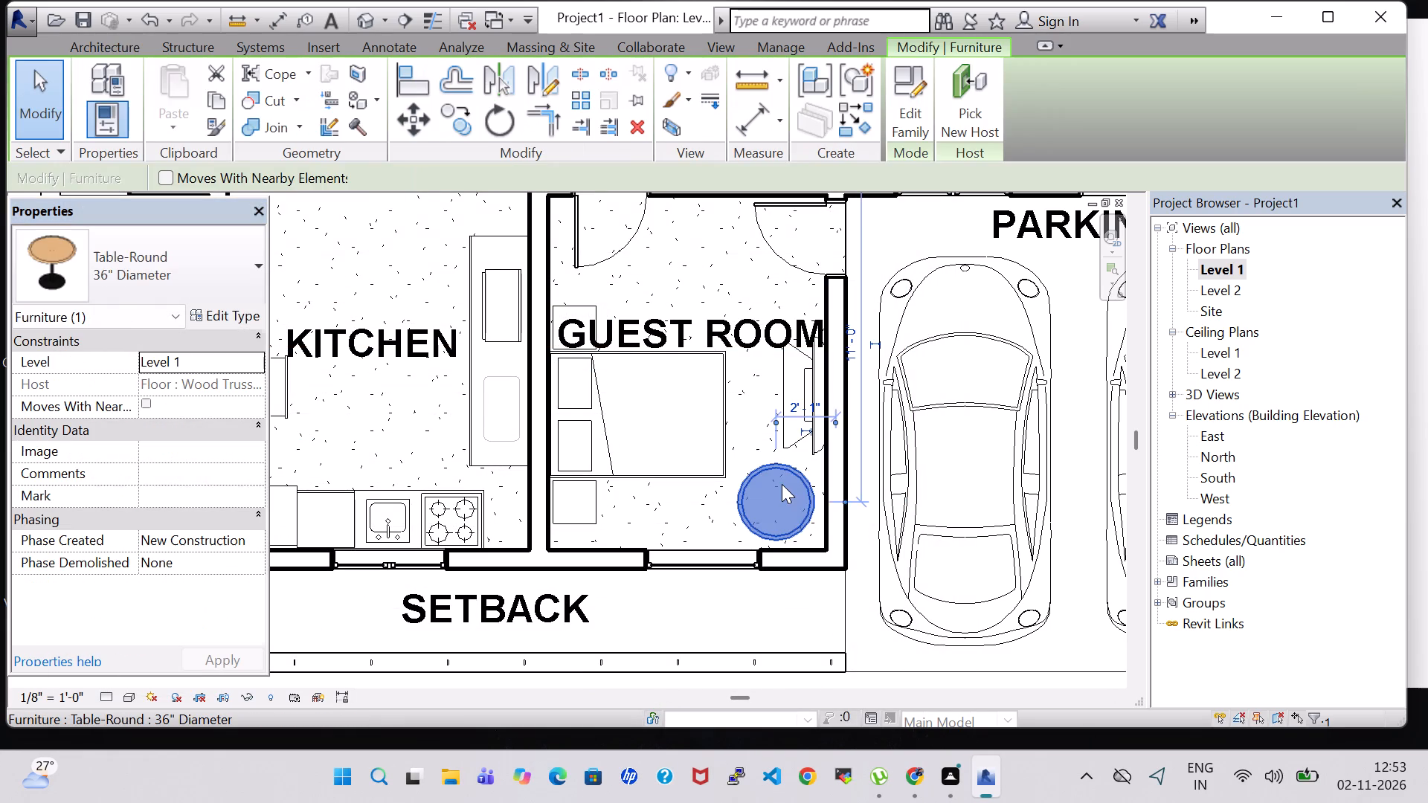
key(Down)
key(Right)
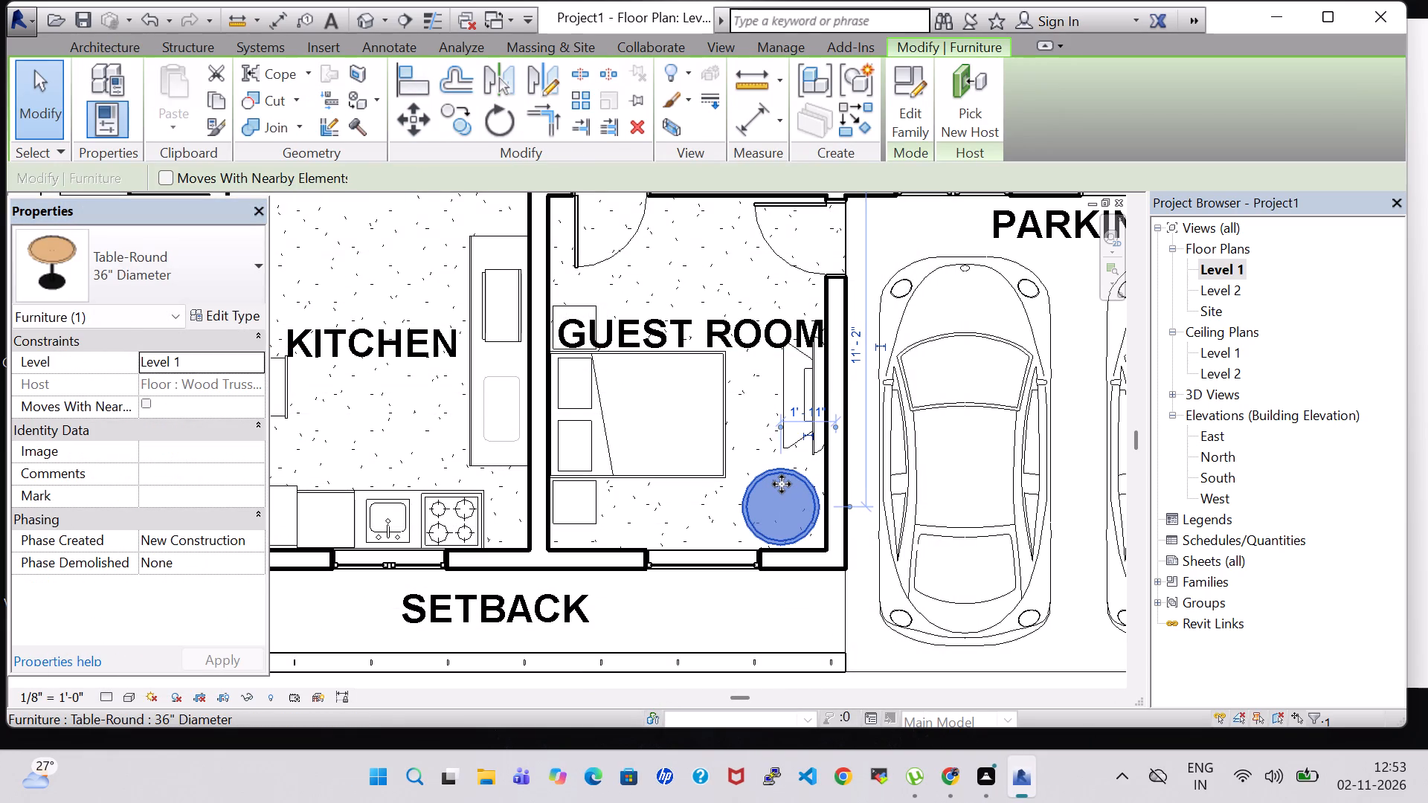
Nudge the guest room's round table slightly away from the setback-side window wall, to 11' - 0" on its vertical dimension.
key(Up)
key(Right)
key(Left)
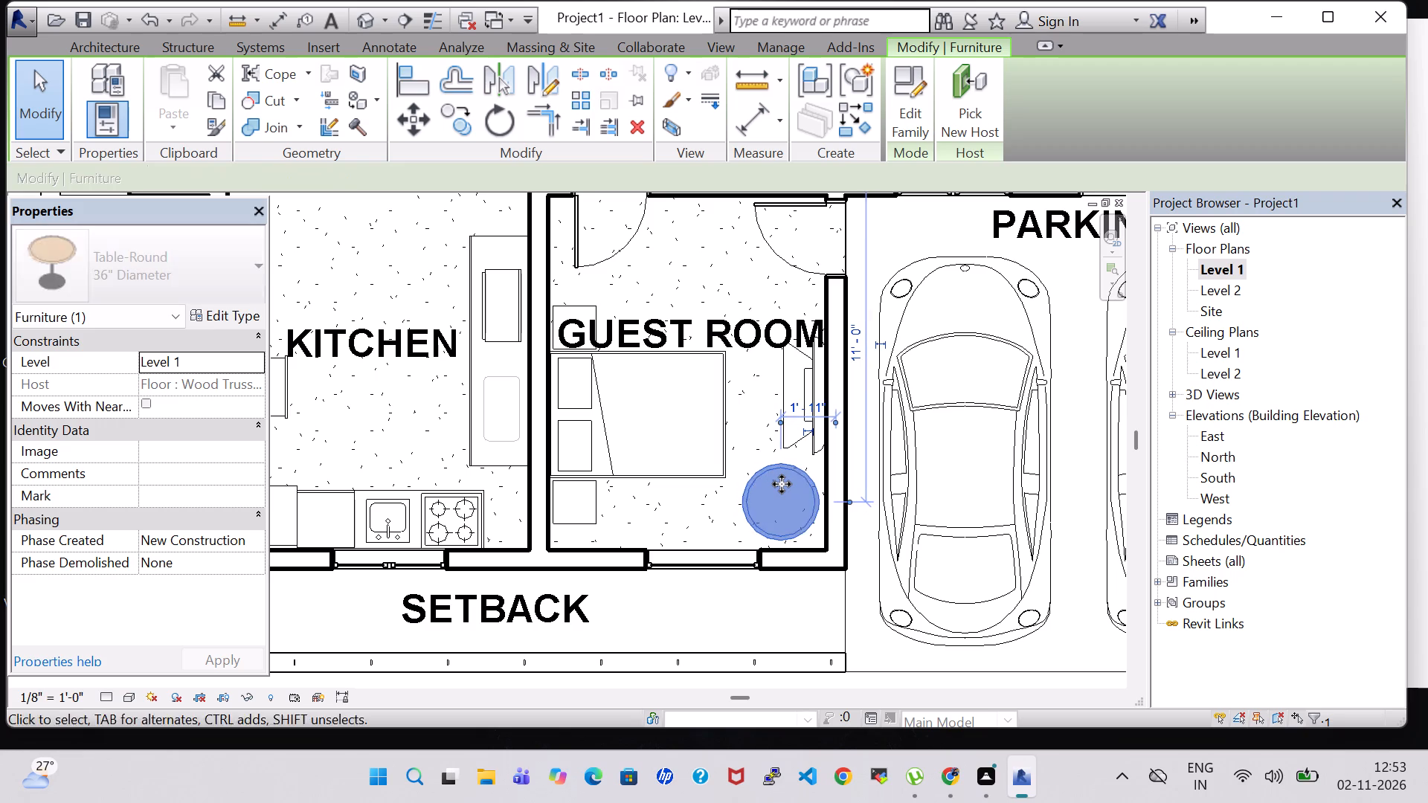
click(679, 242)
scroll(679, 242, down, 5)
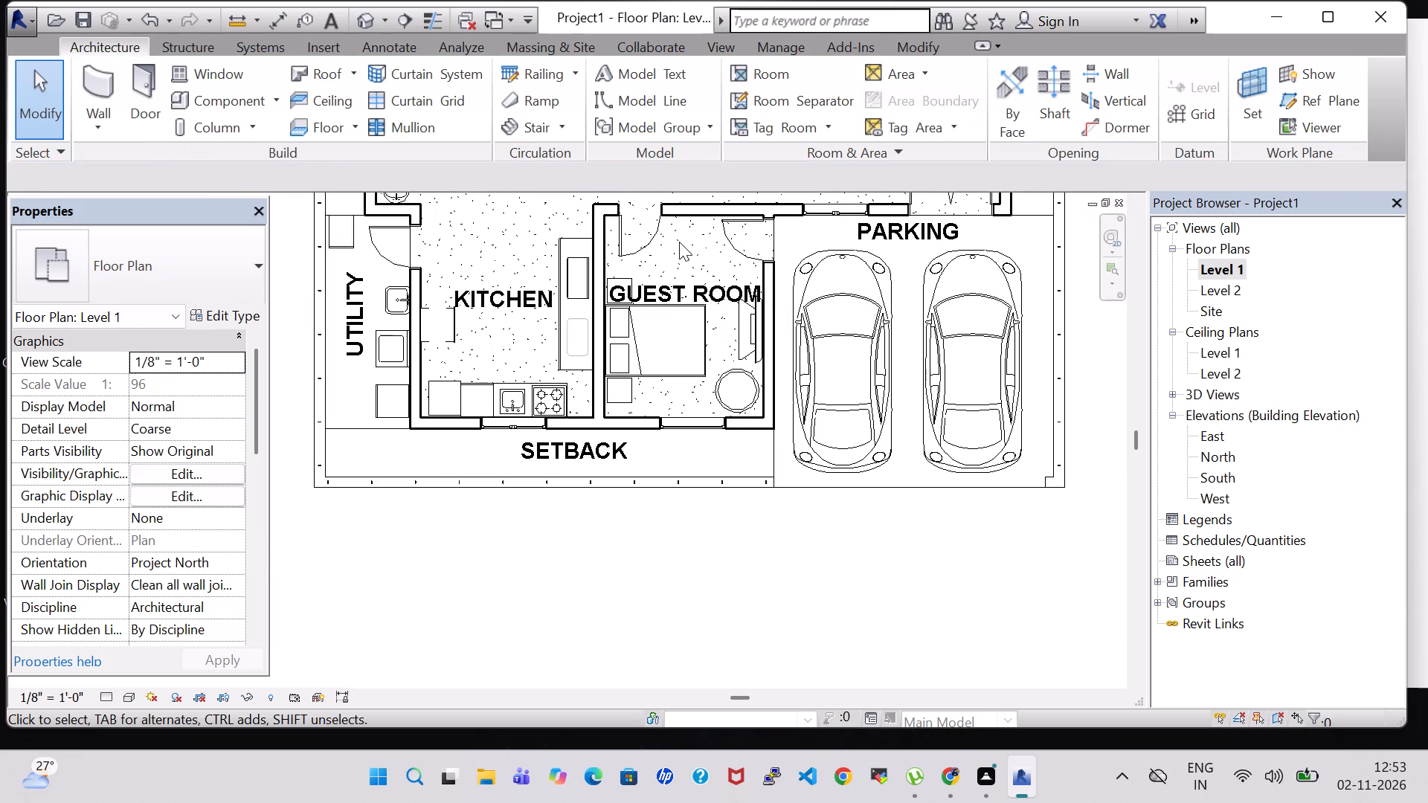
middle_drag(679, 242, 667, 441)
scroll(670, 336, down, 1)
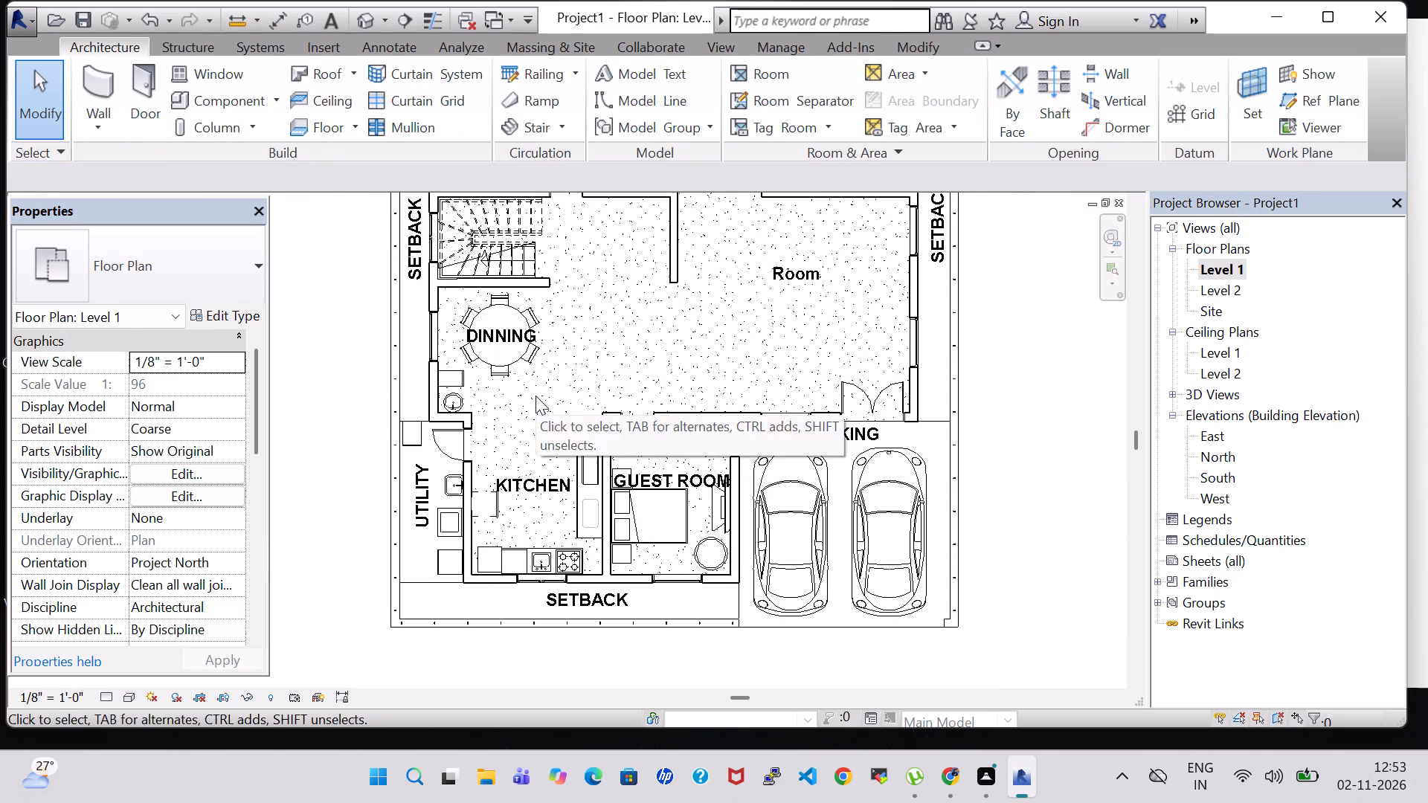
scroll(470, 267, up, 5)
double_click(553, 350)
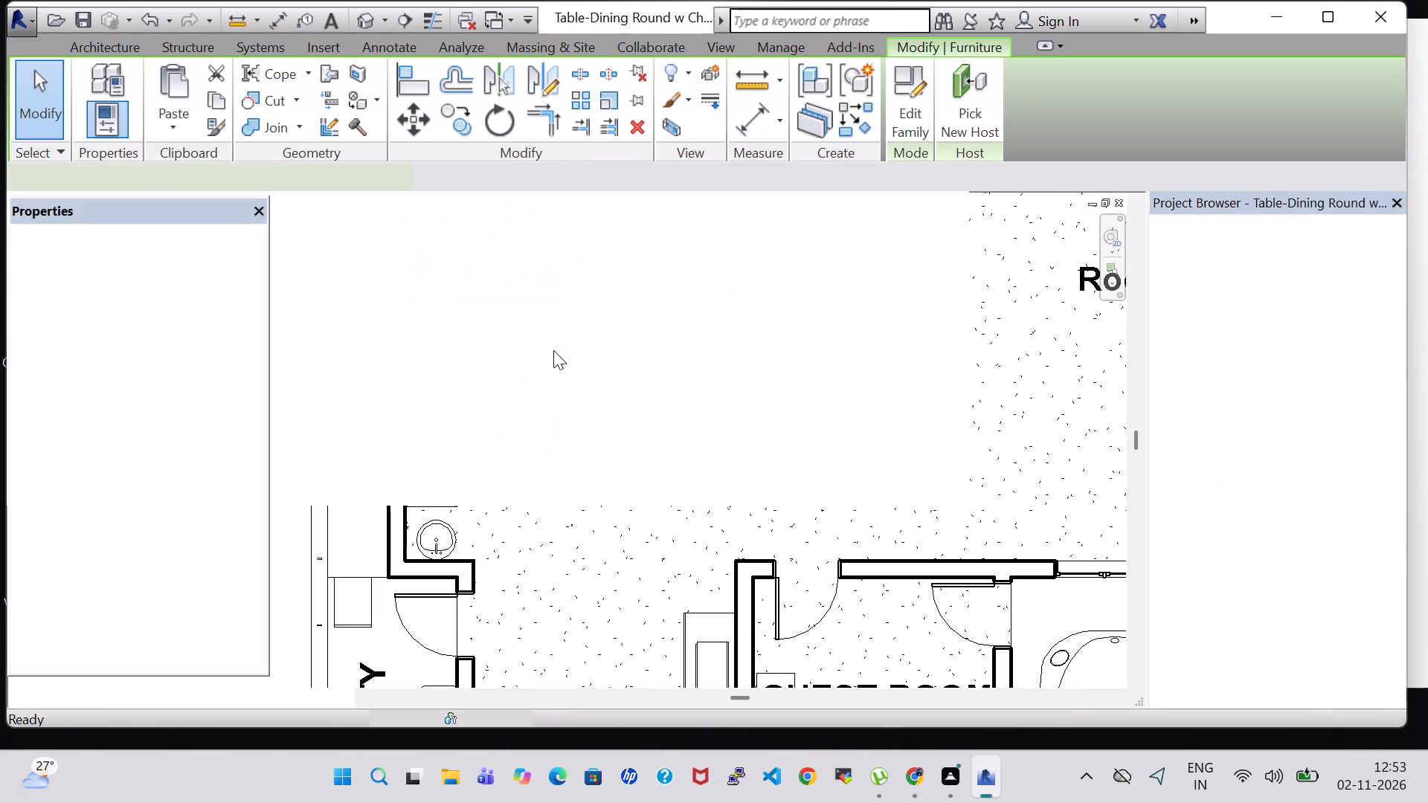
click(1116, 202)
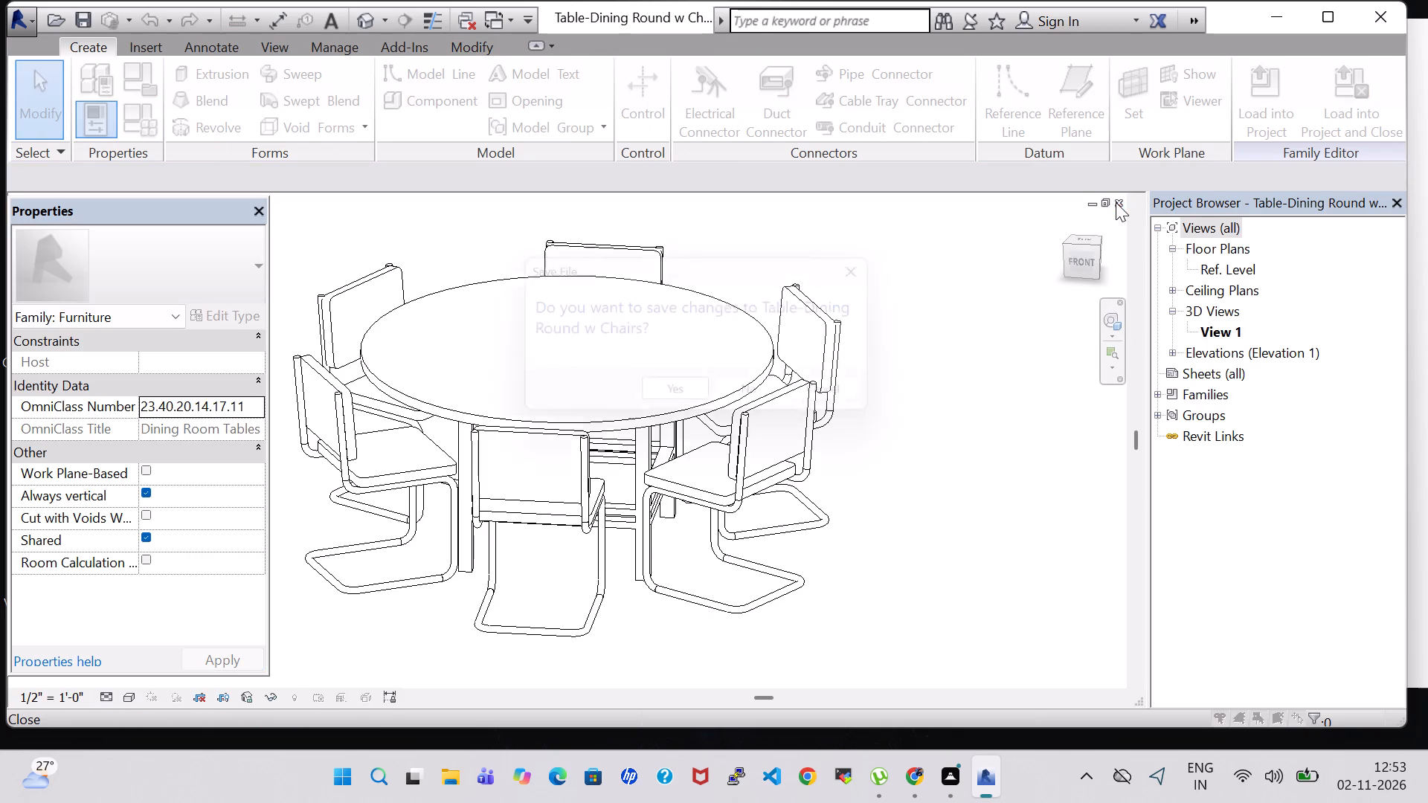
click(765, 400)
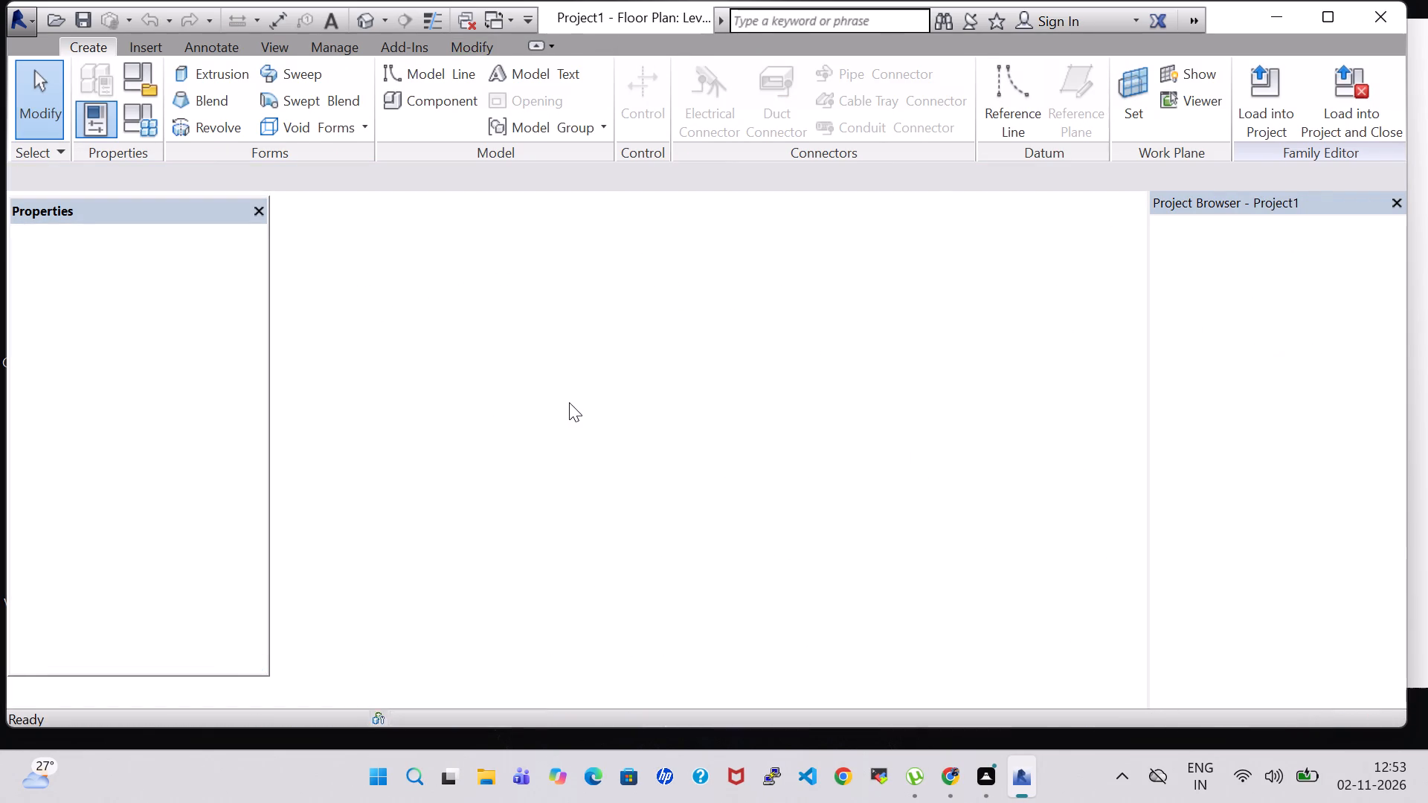
Nudge the round dining table with chairs four increments away from the exterior window wall, toward the open living area.
click(575, 447)
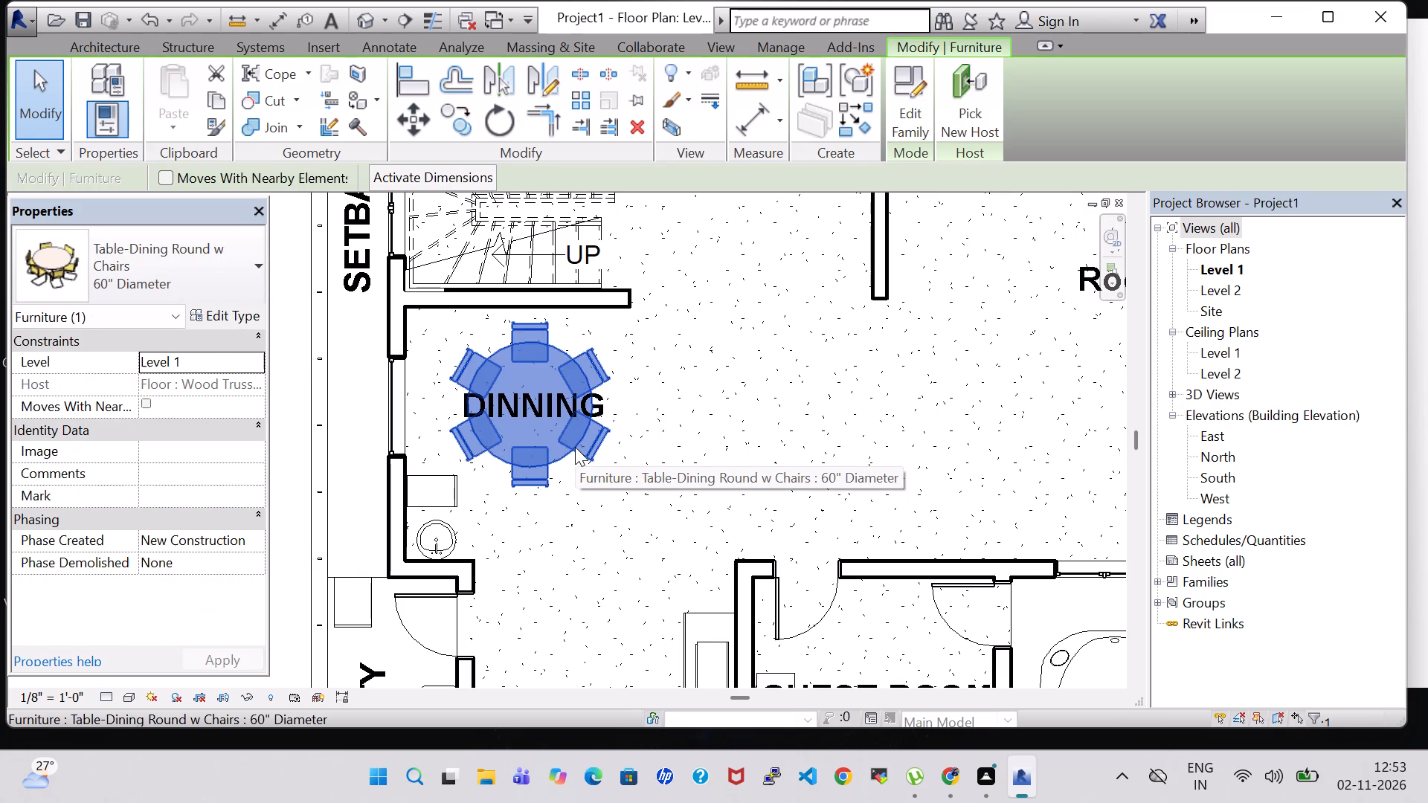
key(Right)
key(Right)
key(Right)
key(Right)
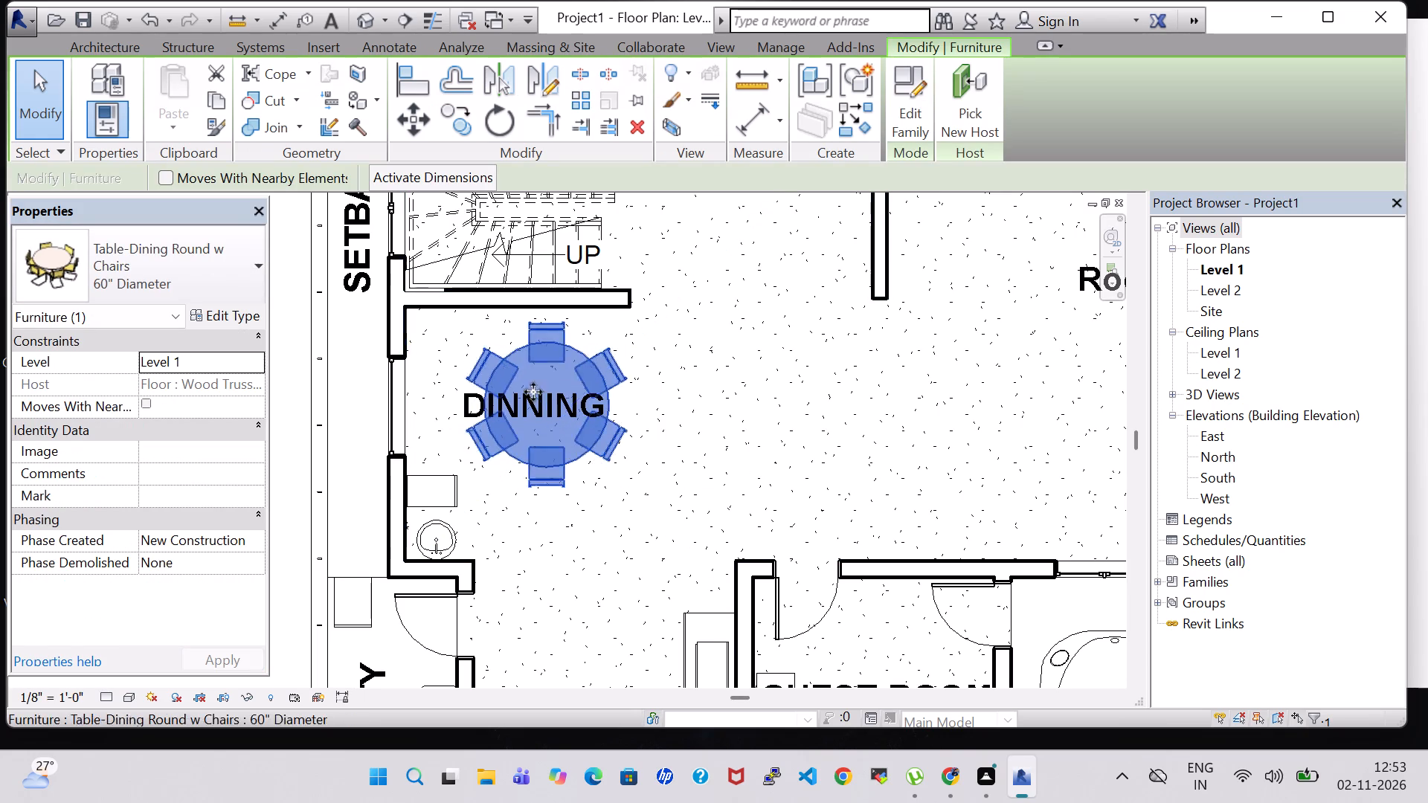
click(548, 415)
click(753, 402)
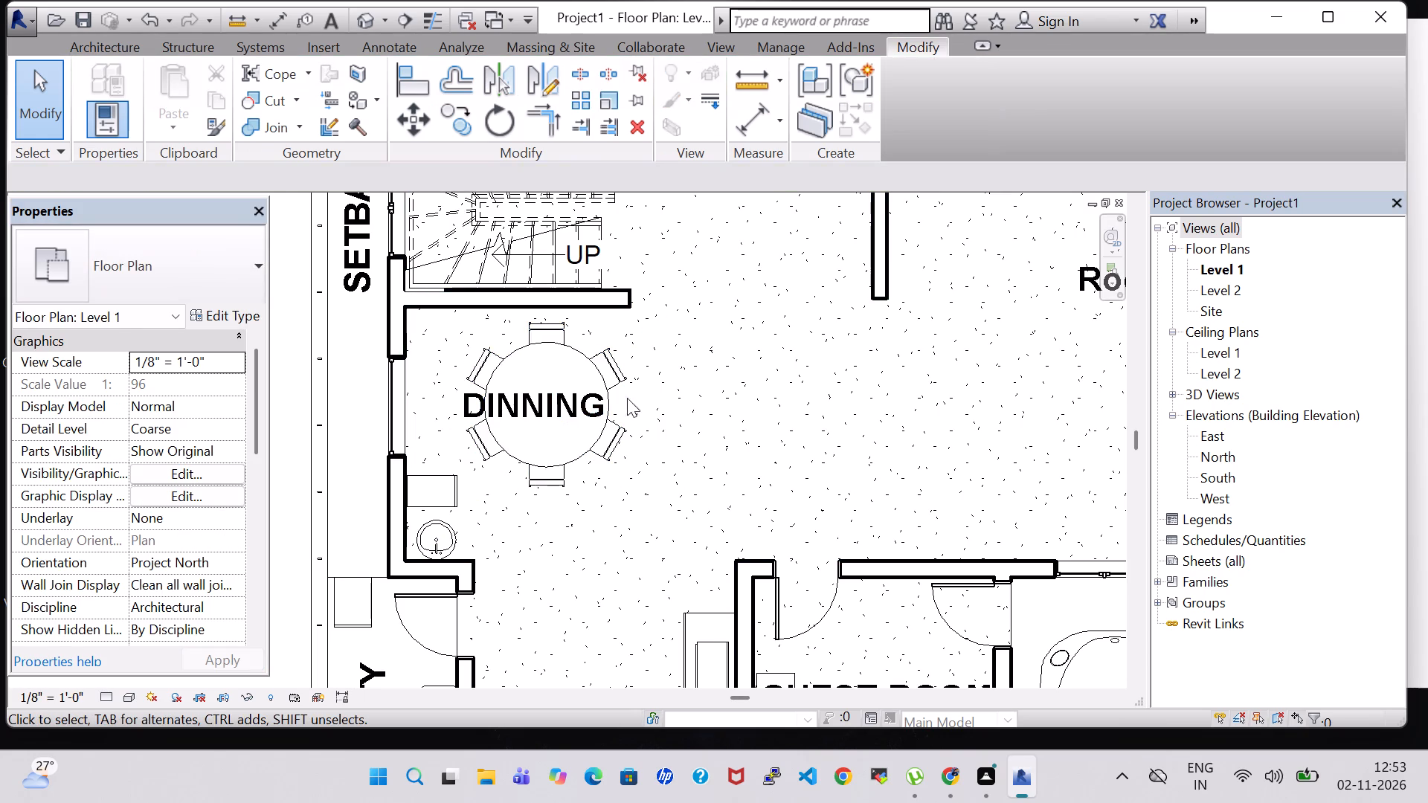
Shift the DINNING room tag away from the exterior wall so it sits centred over the dining table.
click(564, 401)
key(Right)
key(Right)
key(Right)
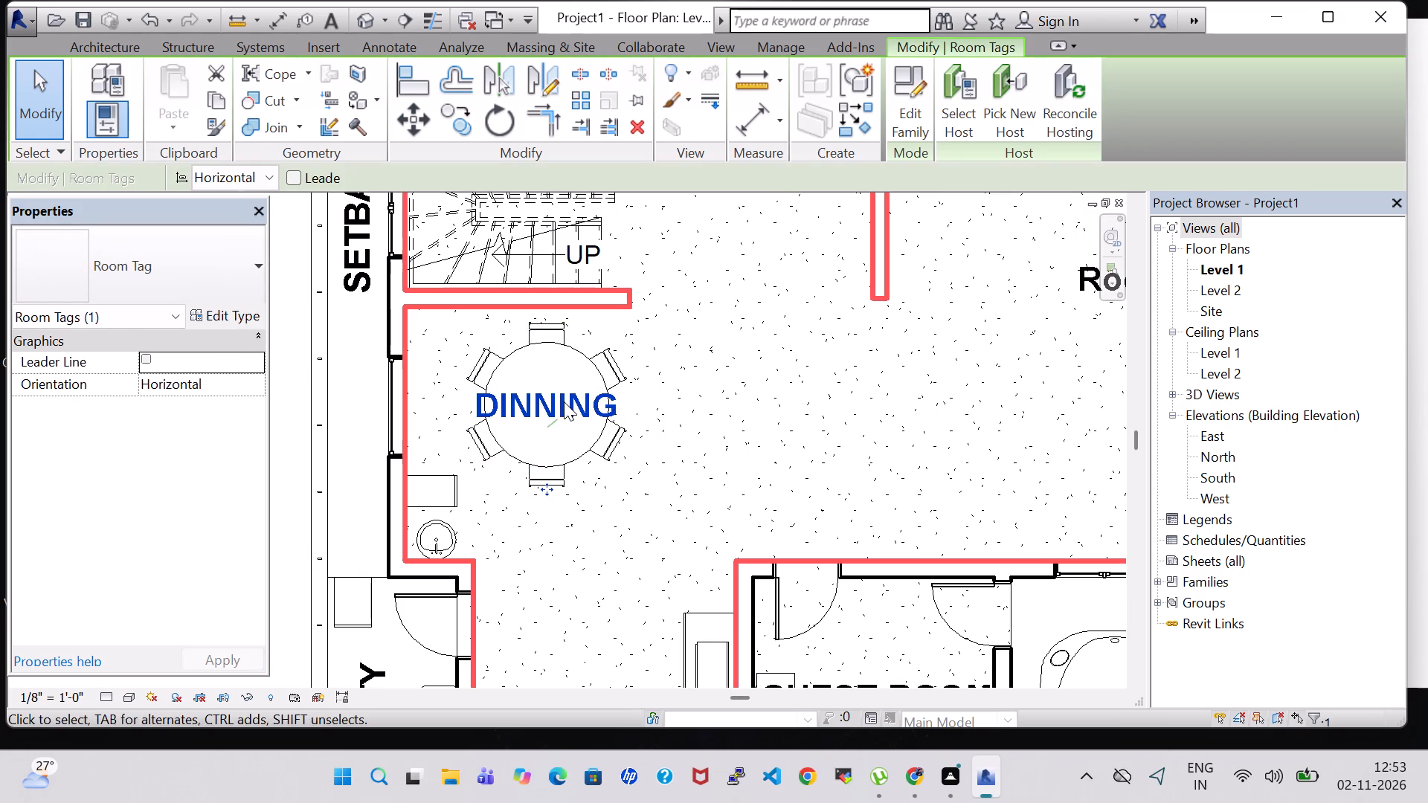
key(Right)
key(Left)
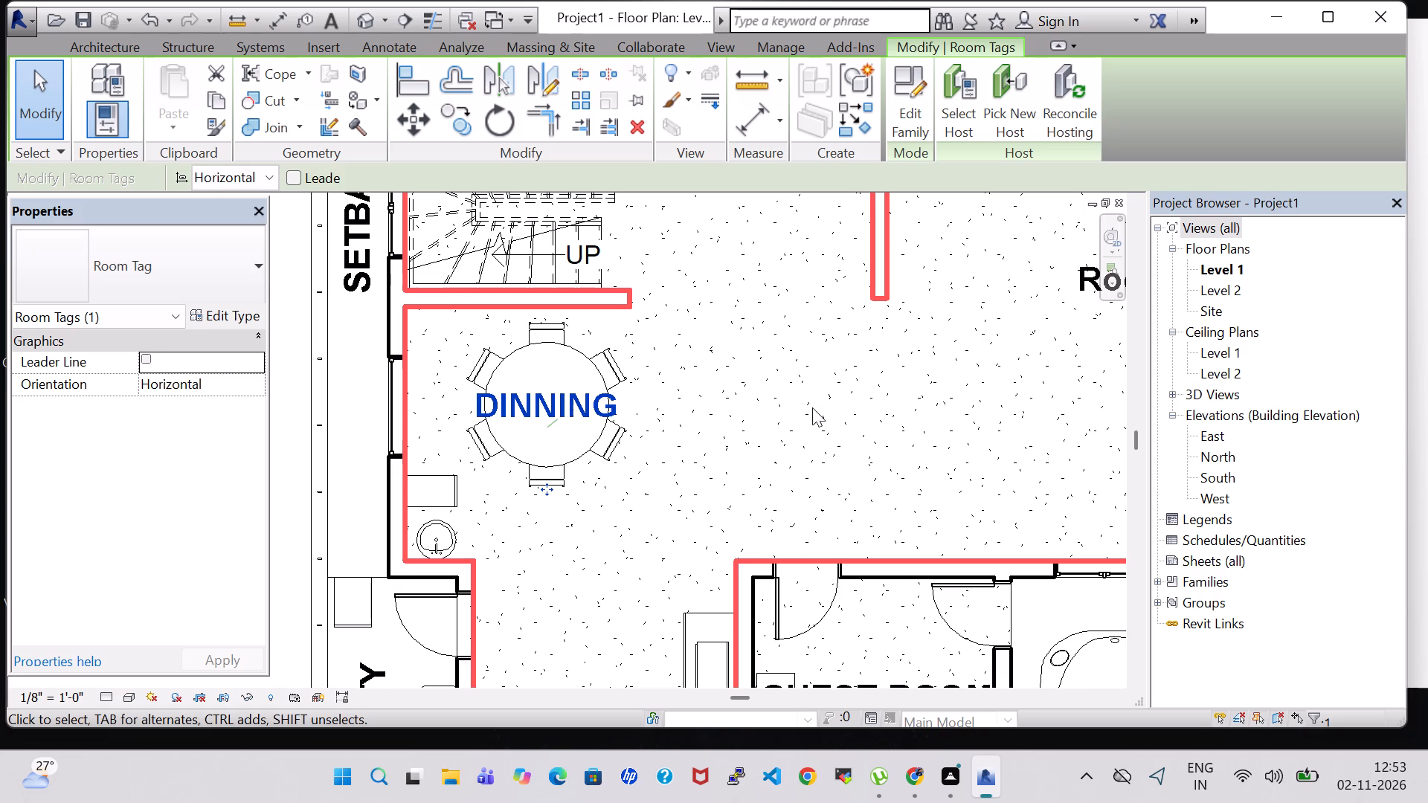
double_click(770, 417)
Place a 36" Diameter Table-Round in the dining area's corner between the exterior wall and stair wall, about 1' - 10" from the stair wall.
click(112, 44)
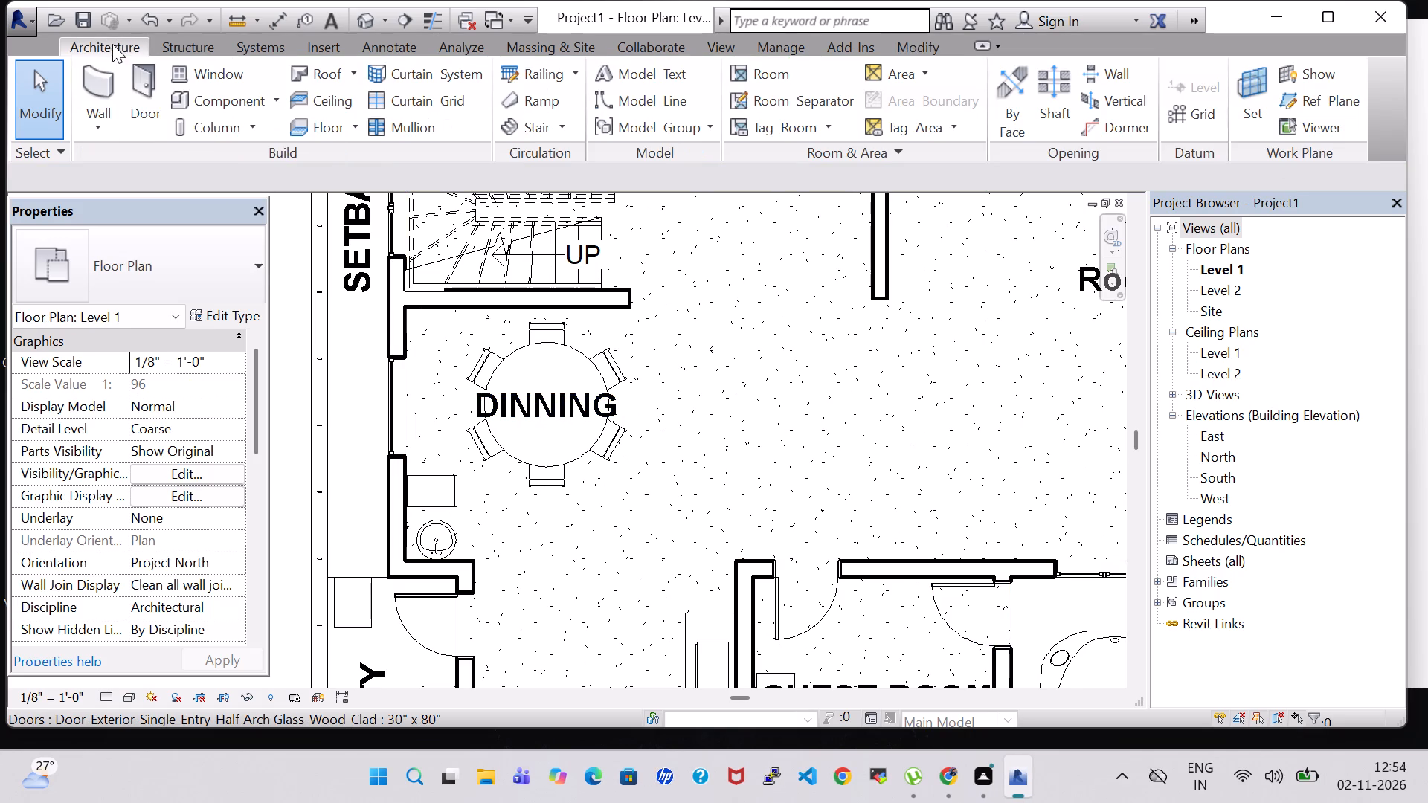
click(212, 94)
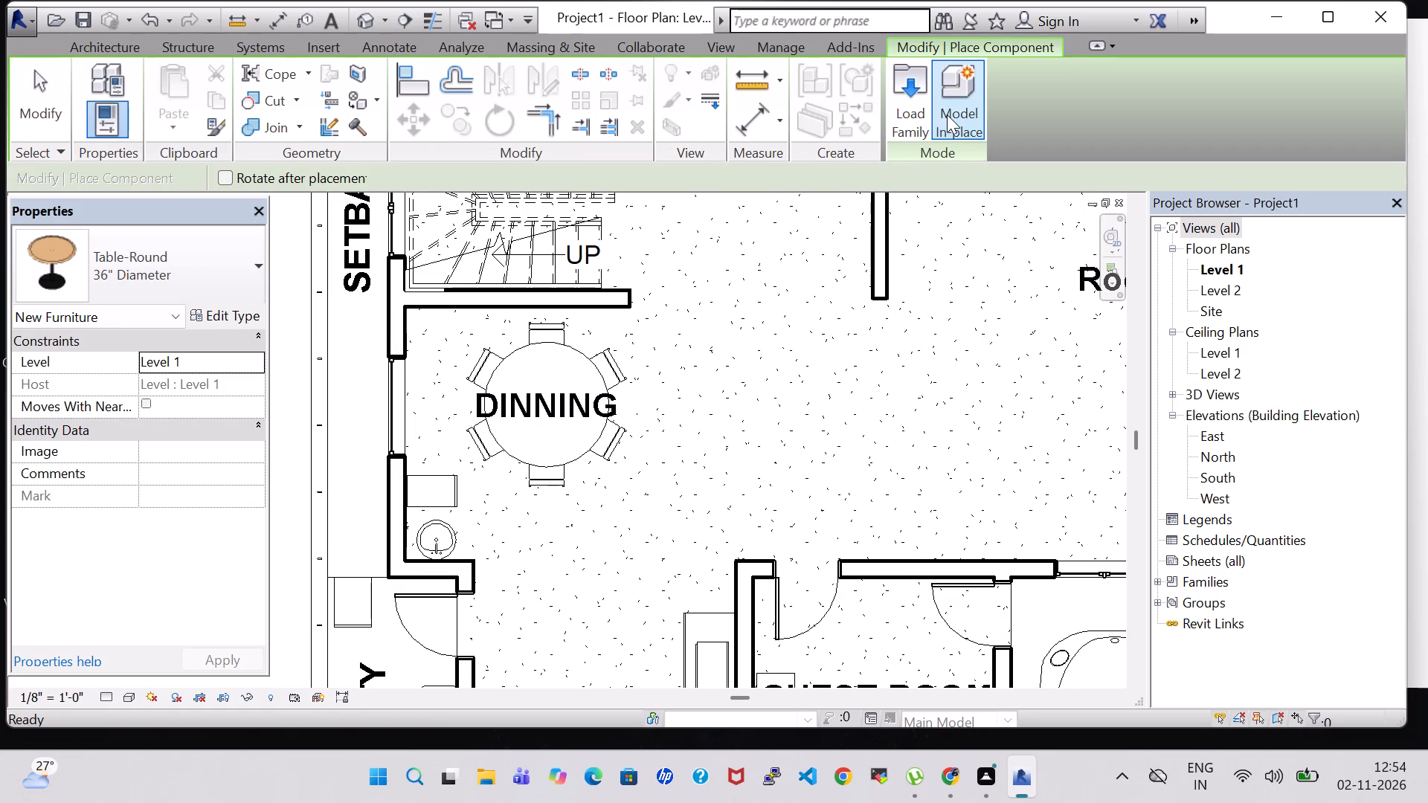
scroll(448, 352, up, 4)
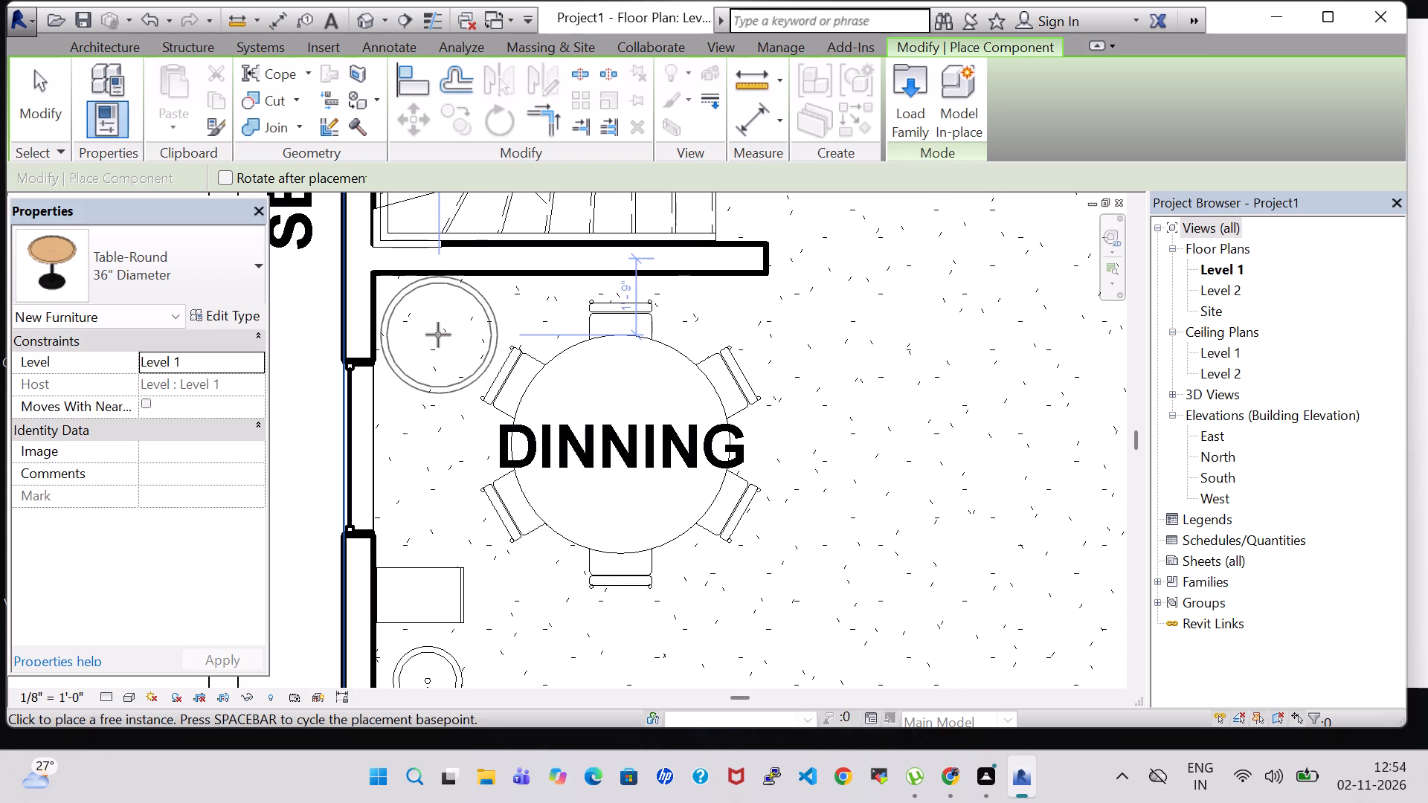
click(438, 335)
key(Escape)
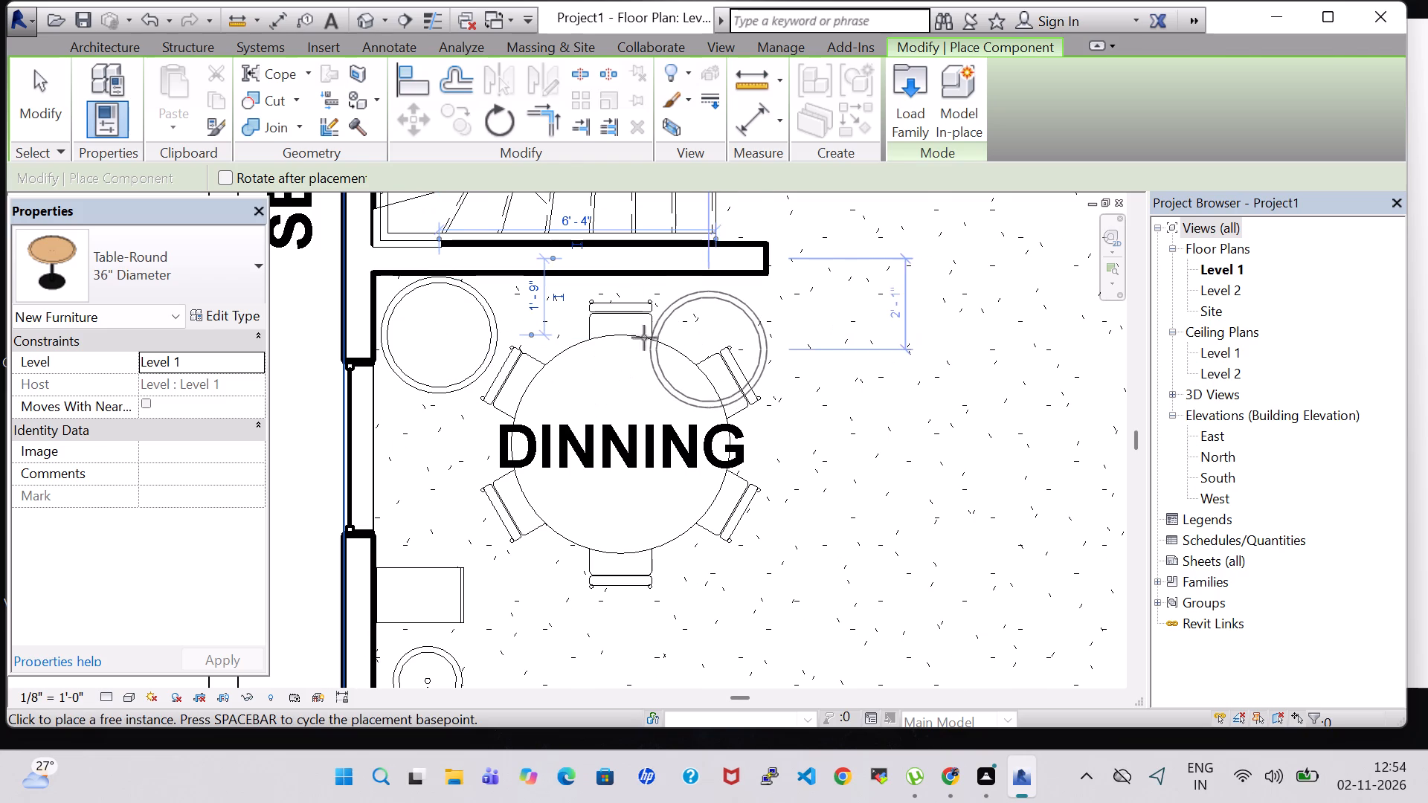
key(Escape)
click(466, 298)
key(Down)
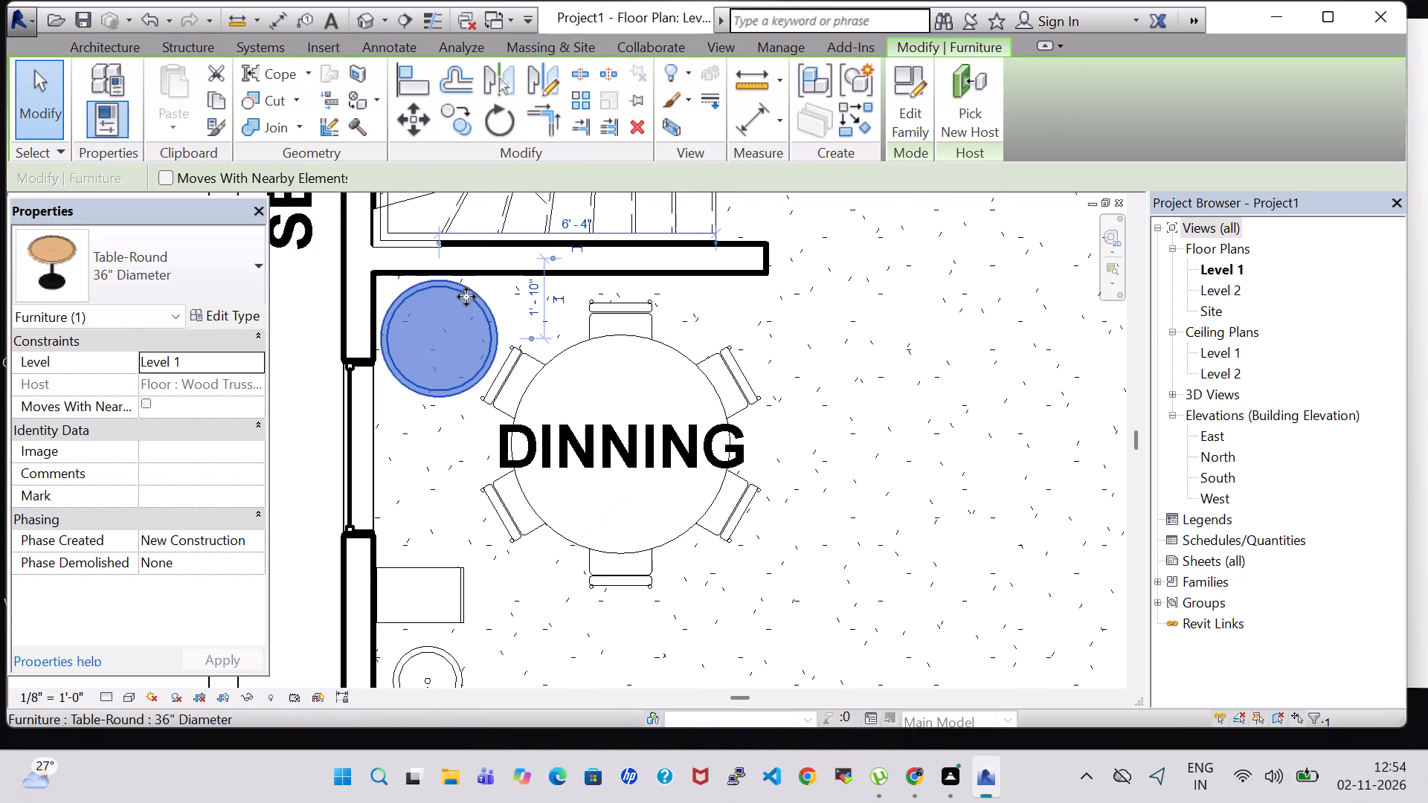
click(945, 478)
Load the TV Stand family from the library's Furniture folder.
scroll(945, 478, down, 3)
middle_drag(945, 478, 821, 467)
scroll(821, 467, down, 1)
middle_drag(821, 467, 768, 467)
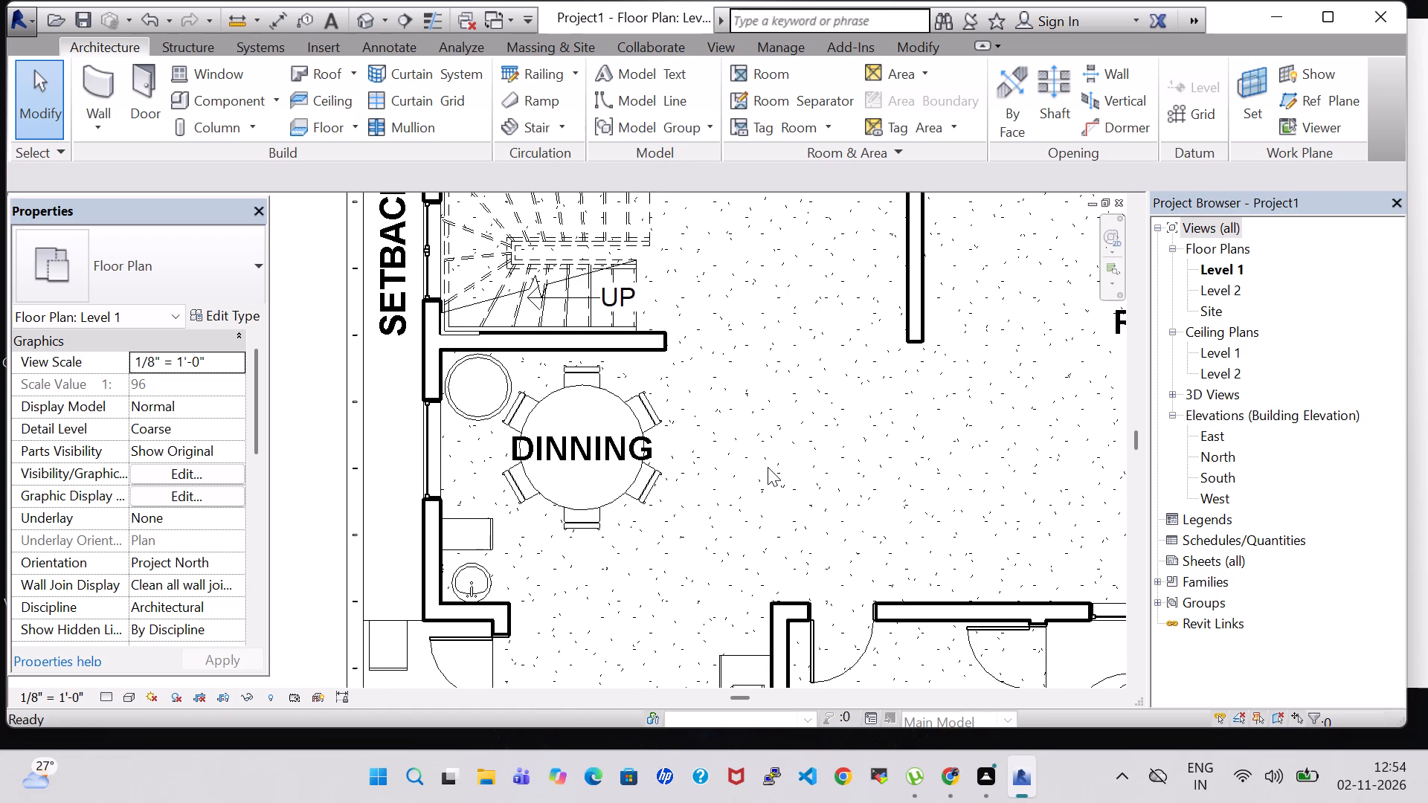
middle_drag(768, 467, 649, 467)
scroll(649, 467, down, 3)
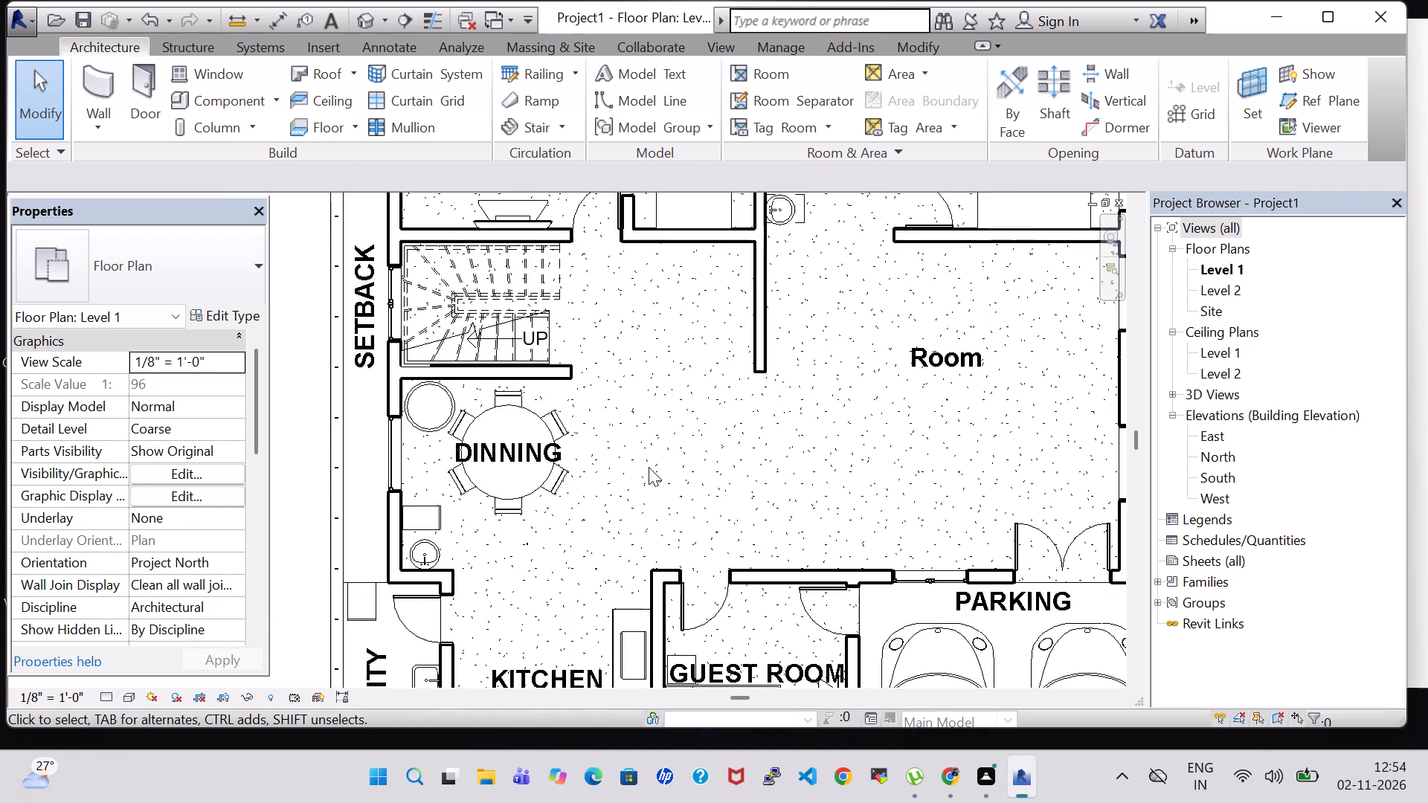
middle_drag(736, 490, 639, 457)
middle_drag(788, 359, 768, 368)
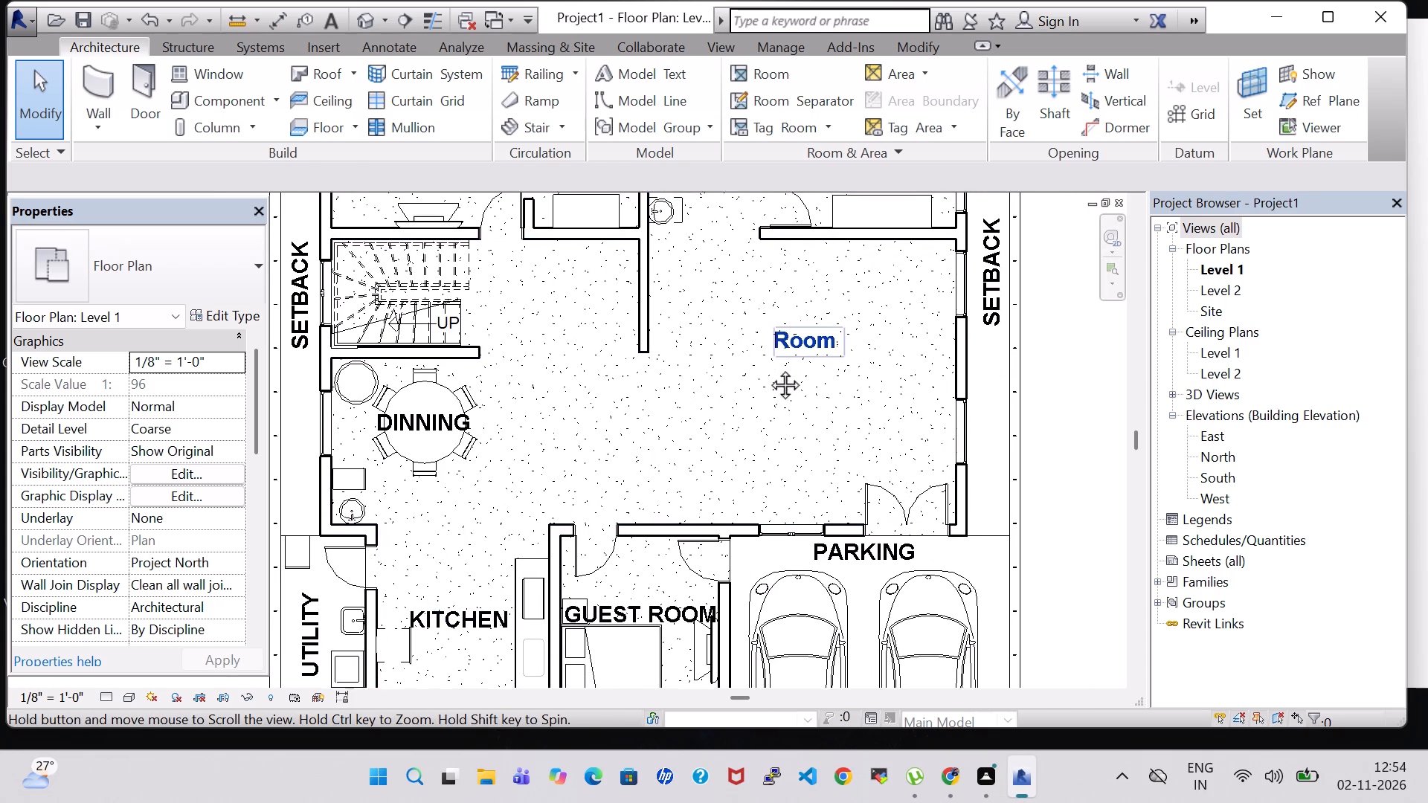
middle_drag(768, 368, 684, 416)
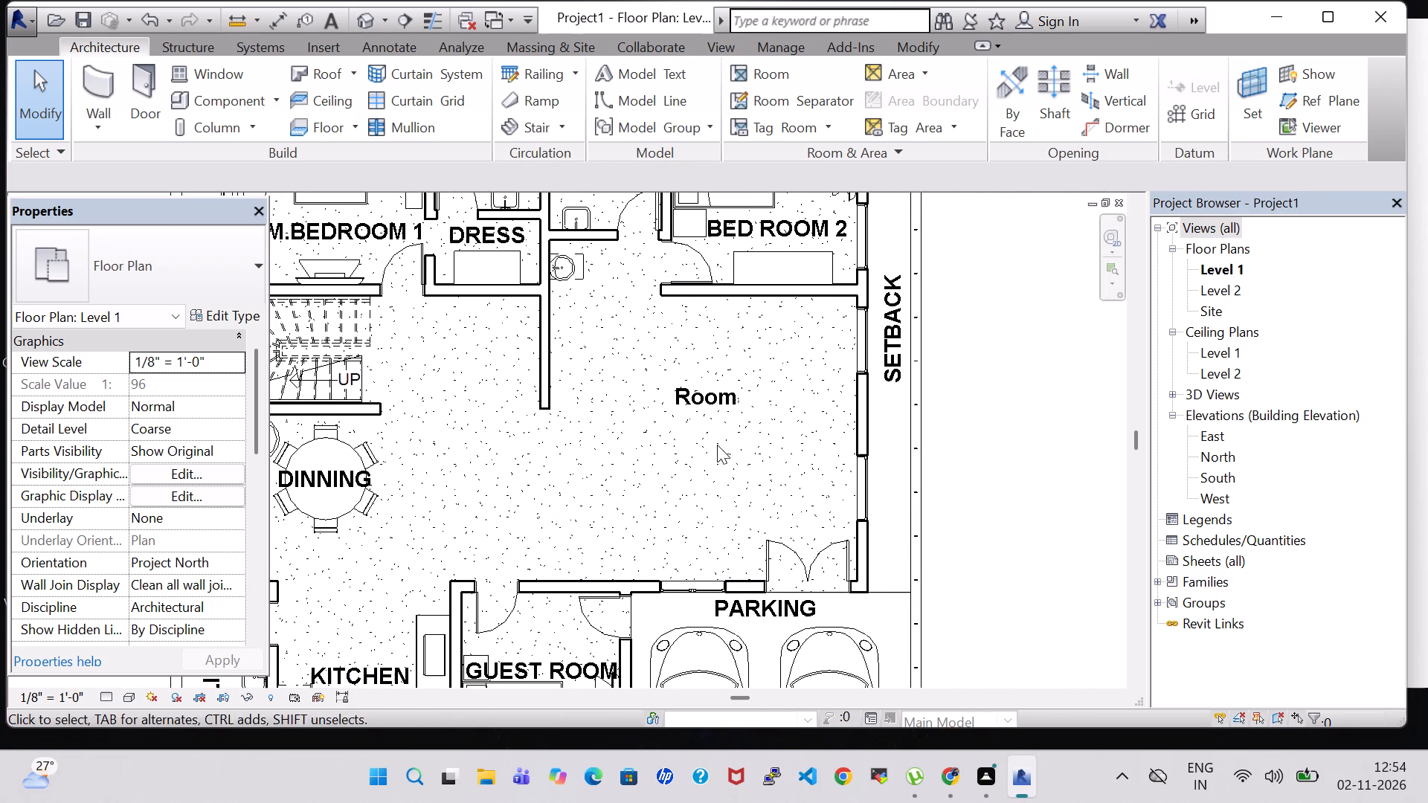
click(211, 93)
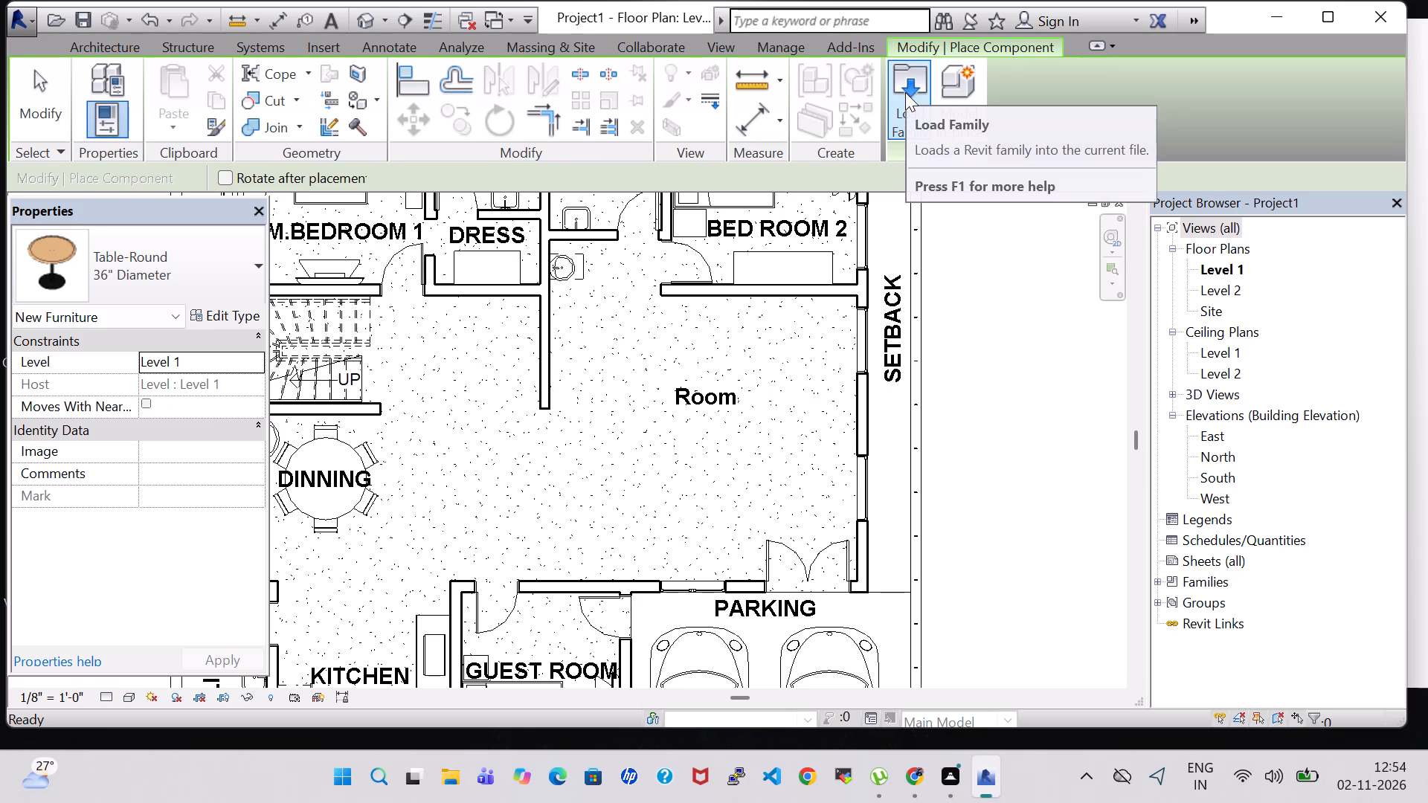
click(905, 92)
scroll(705, 251, down, 1)
double_click(846, 287)
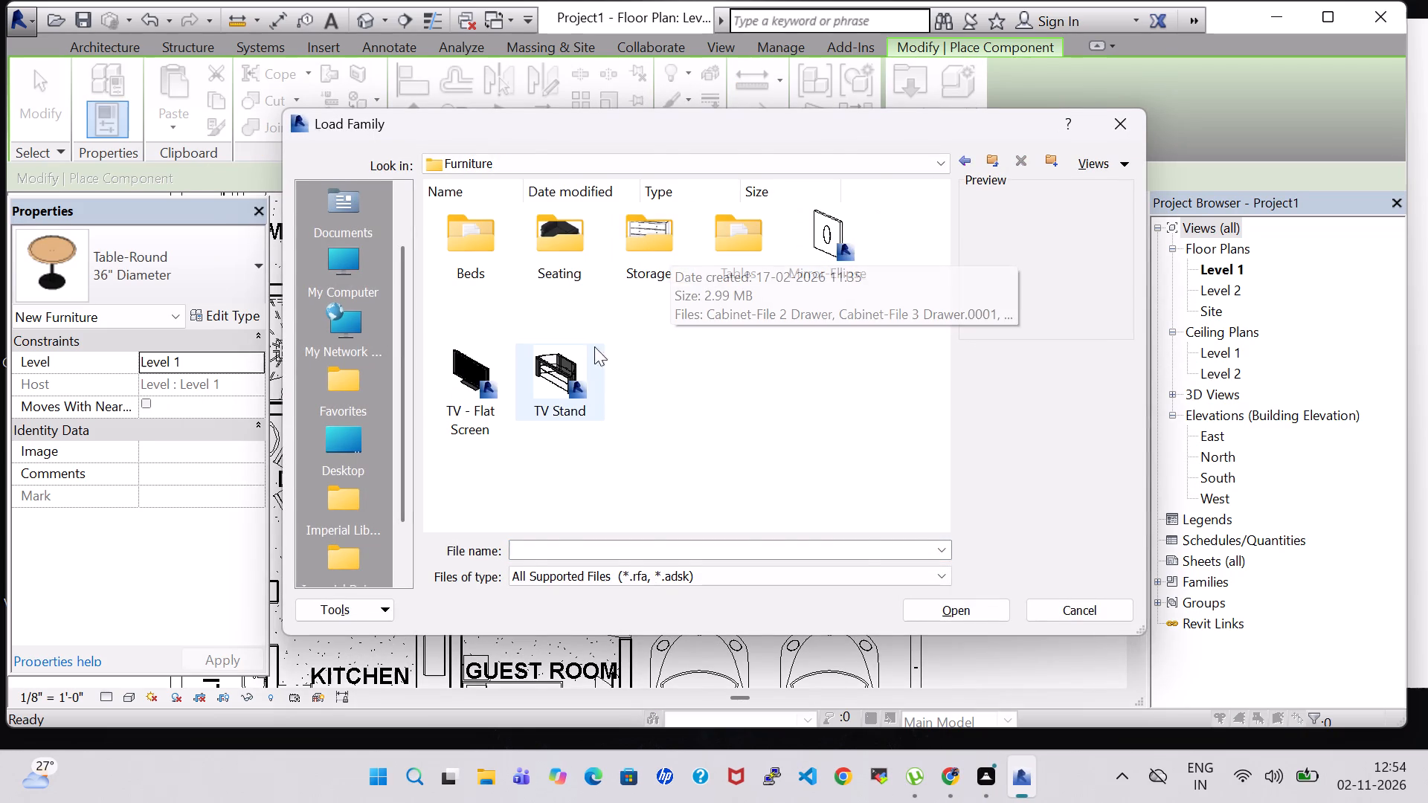
double_click(582, 370)
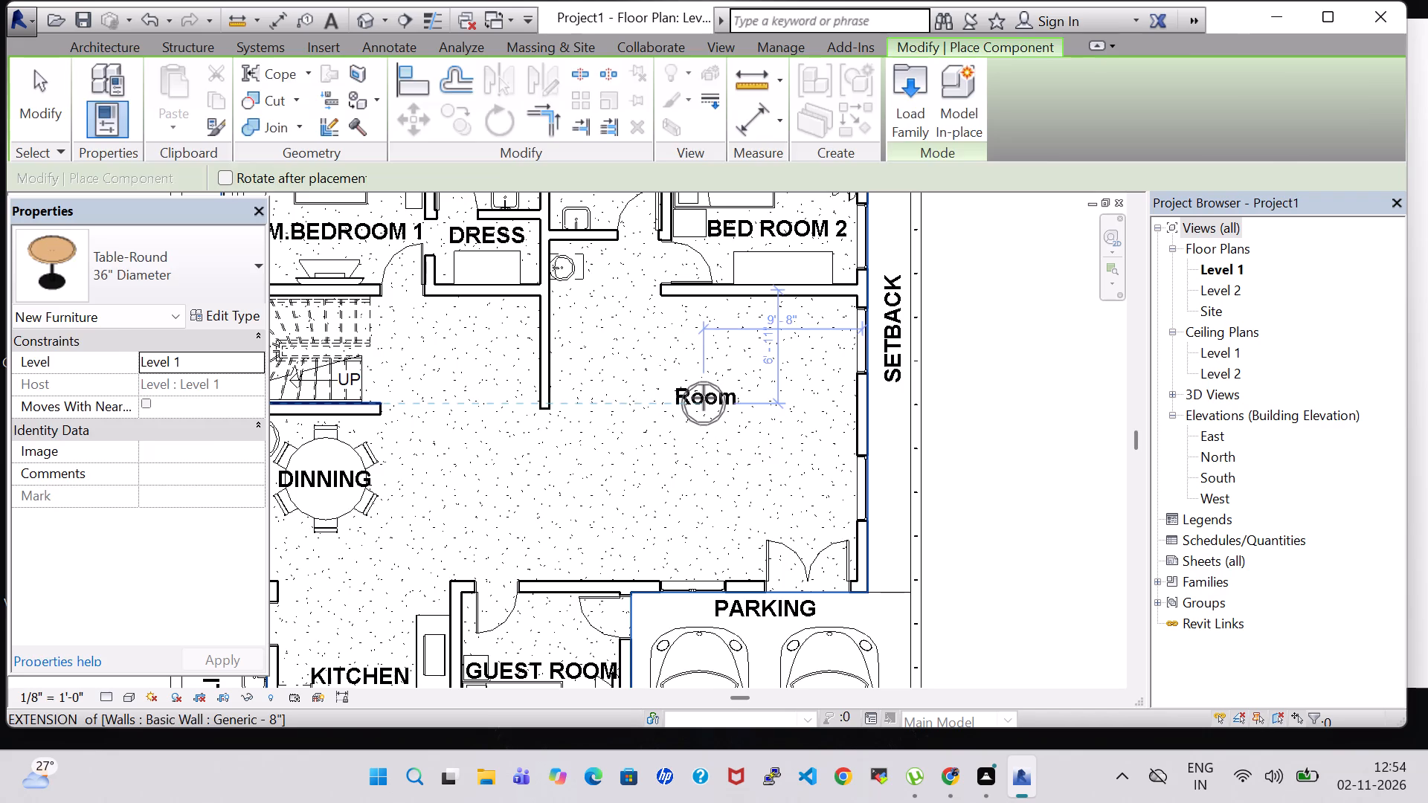
key(Escape)
key(Escape)
key(Escape)
Nudge the round dining table with chairs one increment away from the stair wall, toward the kitchen.
scroll(522, 355, down, 3)
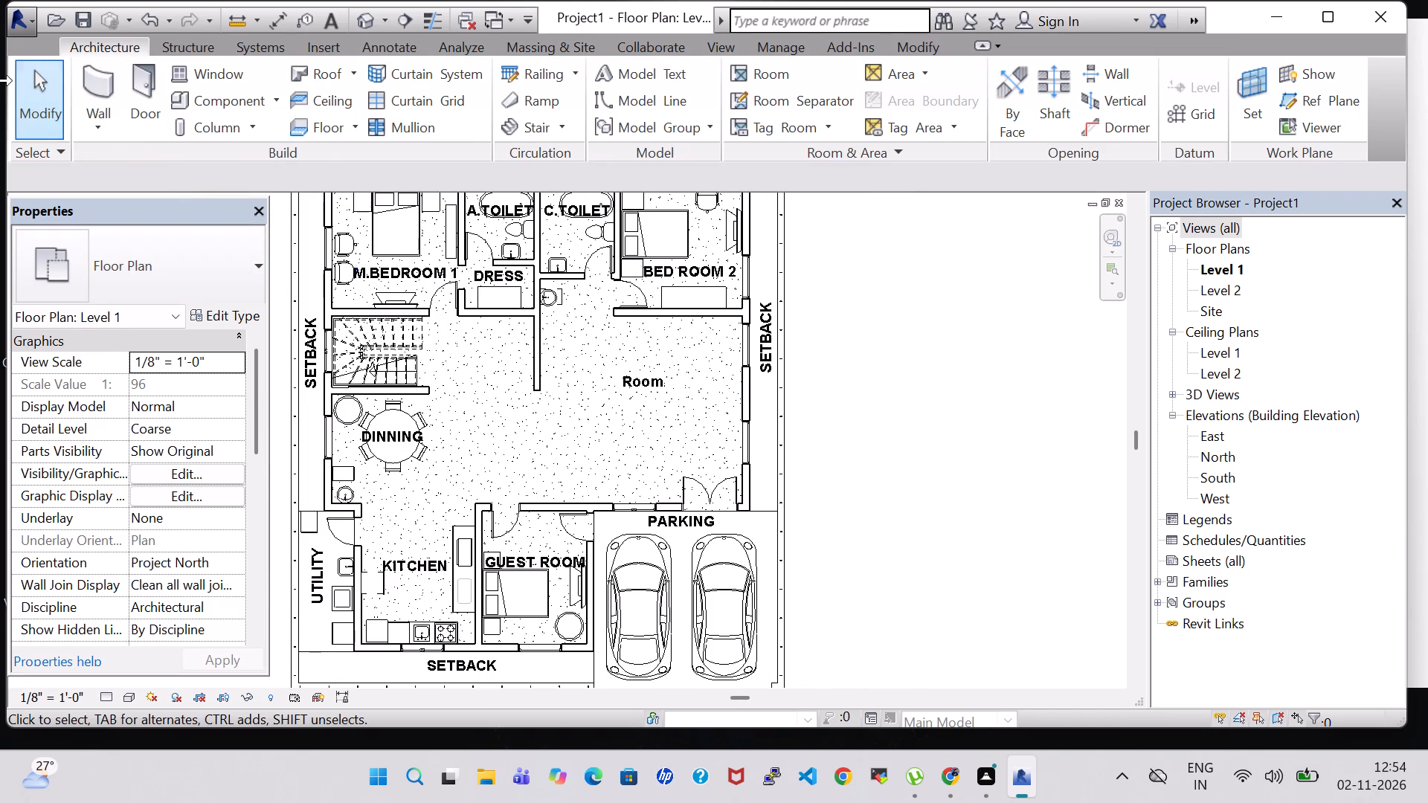
click(419, 459)
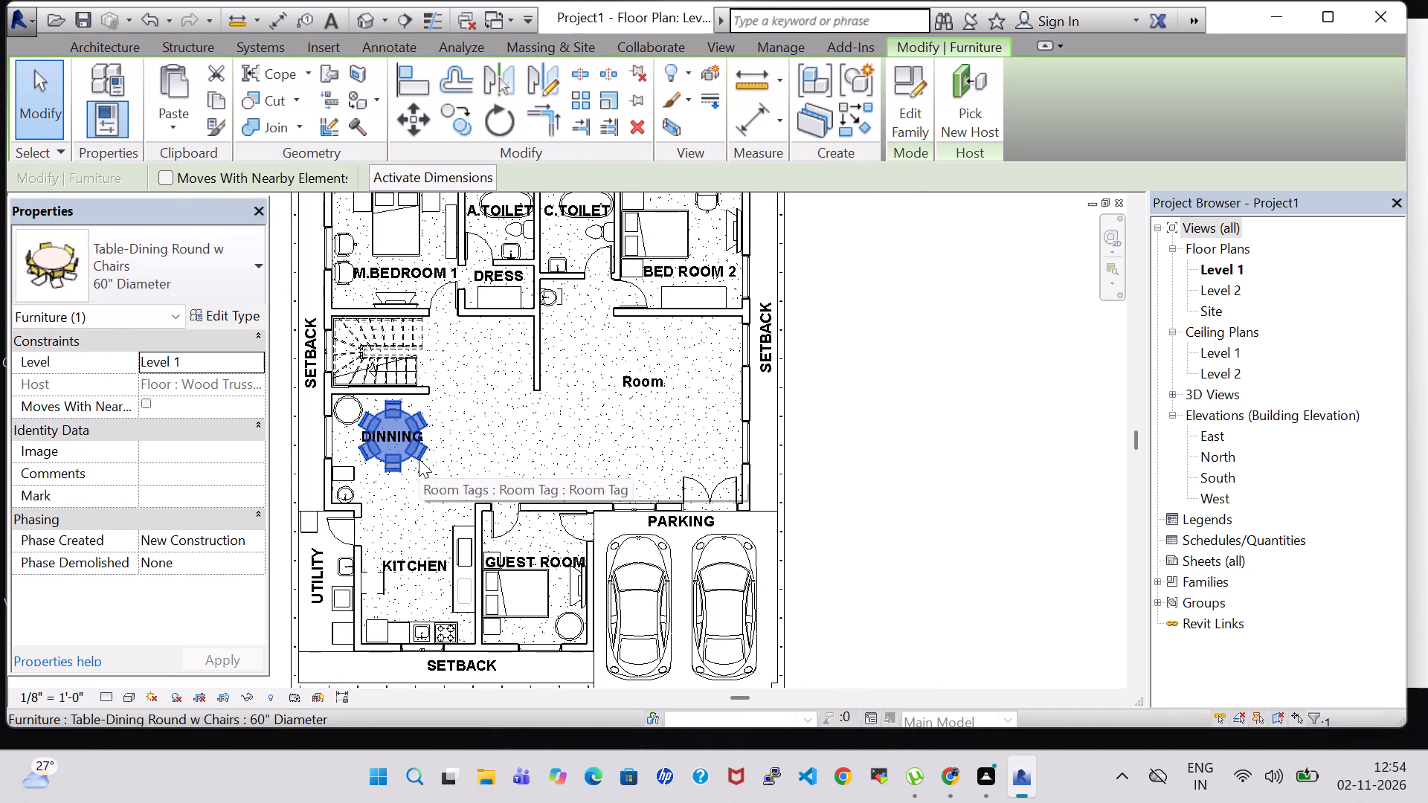
key(Down)
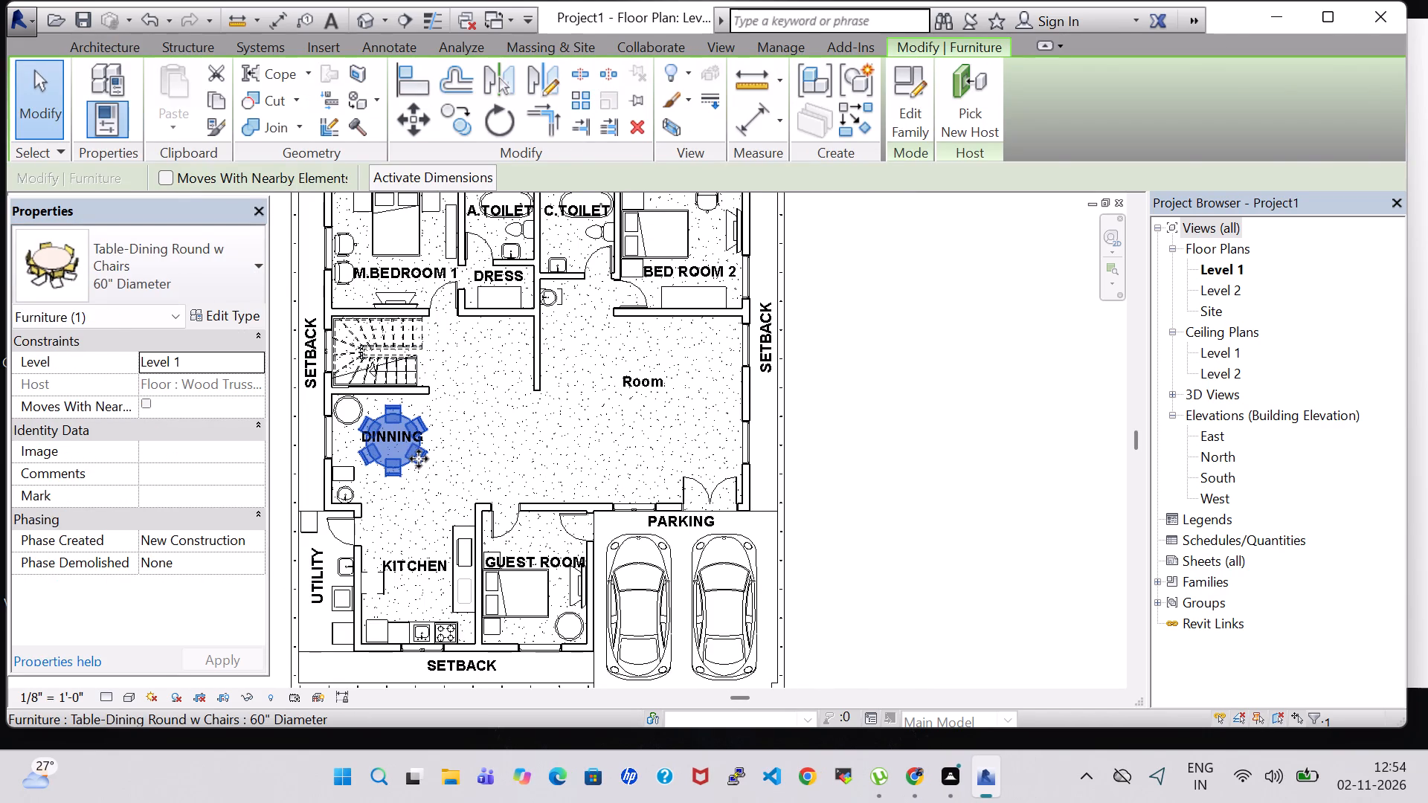
click(457, 454)
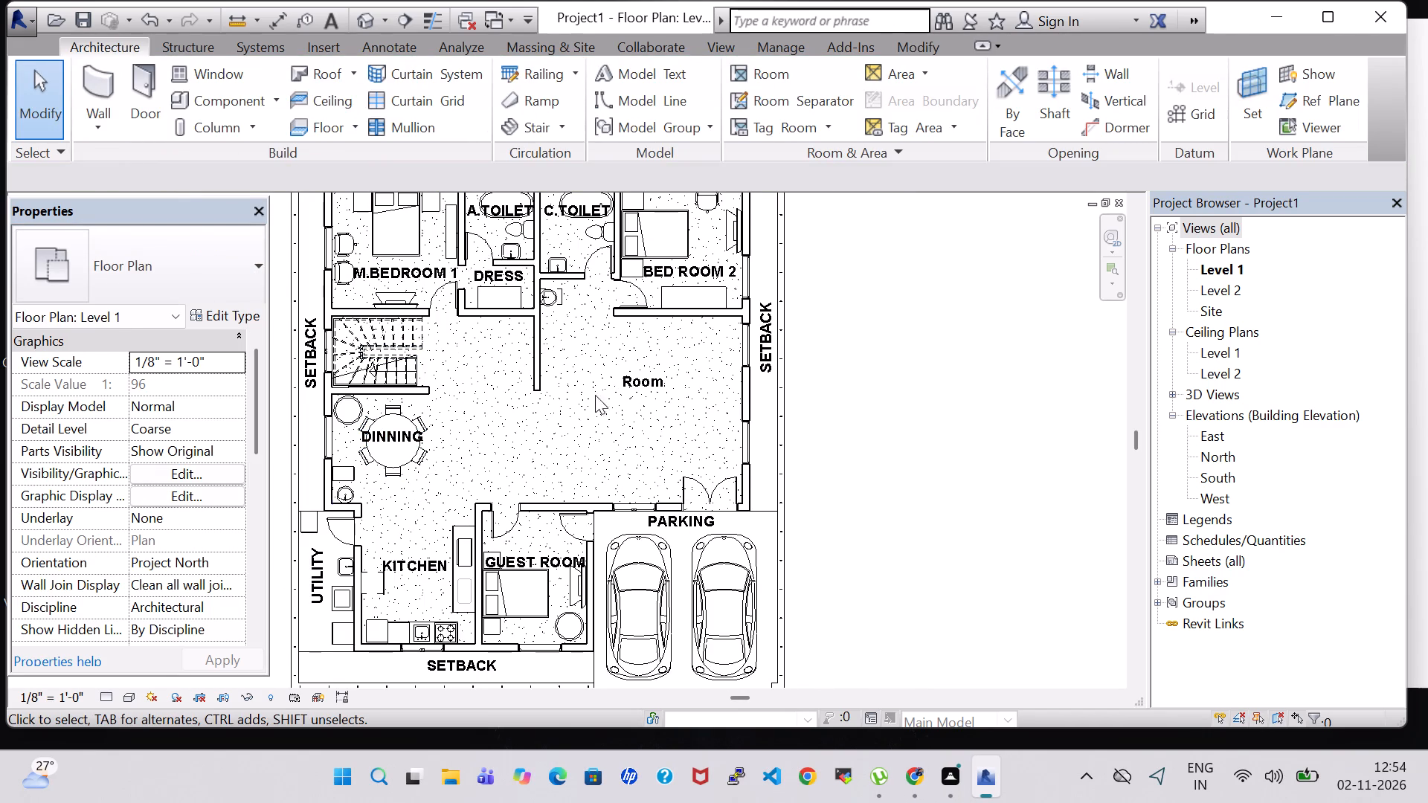
Place a TV Stand with its back against the living room side of the partition wall below the wash basin, facing the room.
click(213, 94)
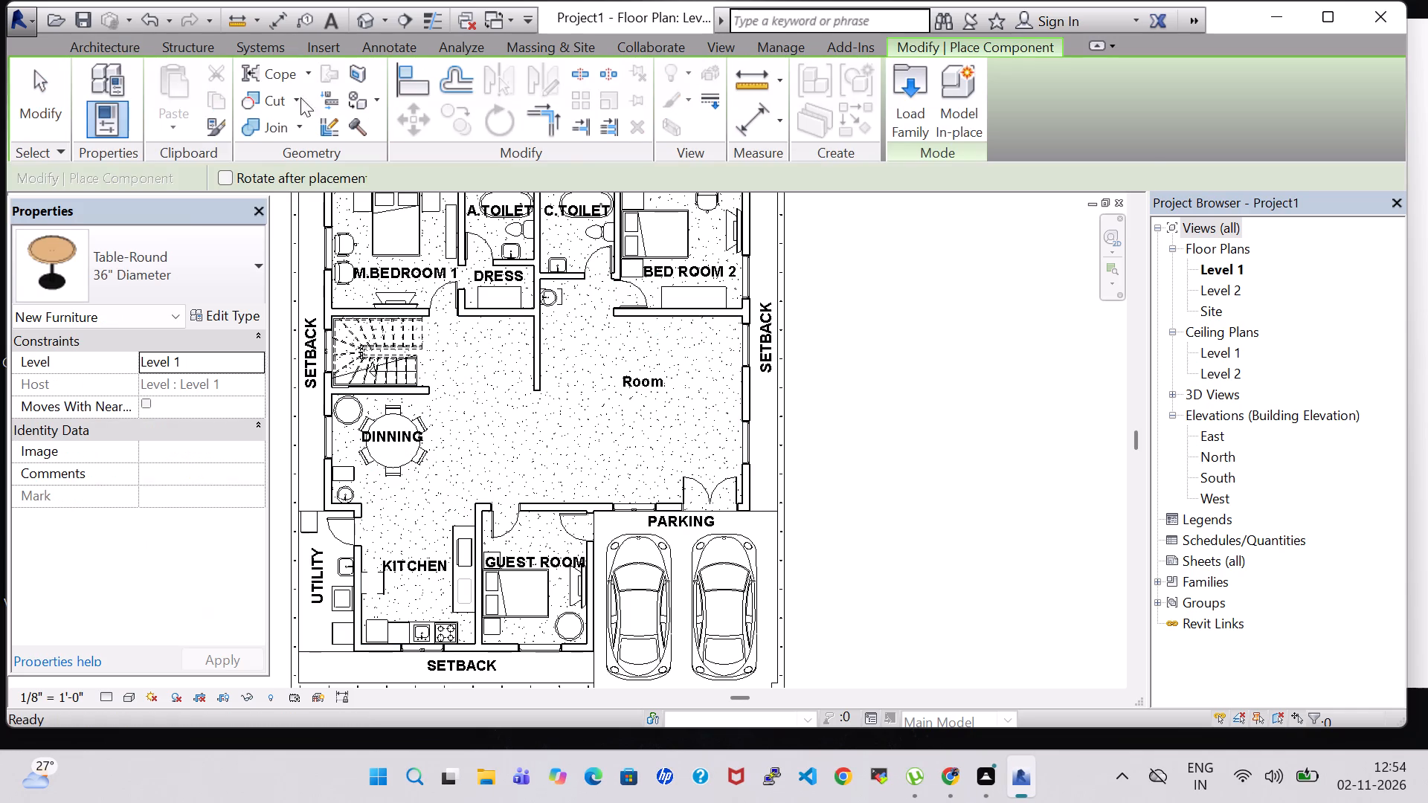
click(132, 289)
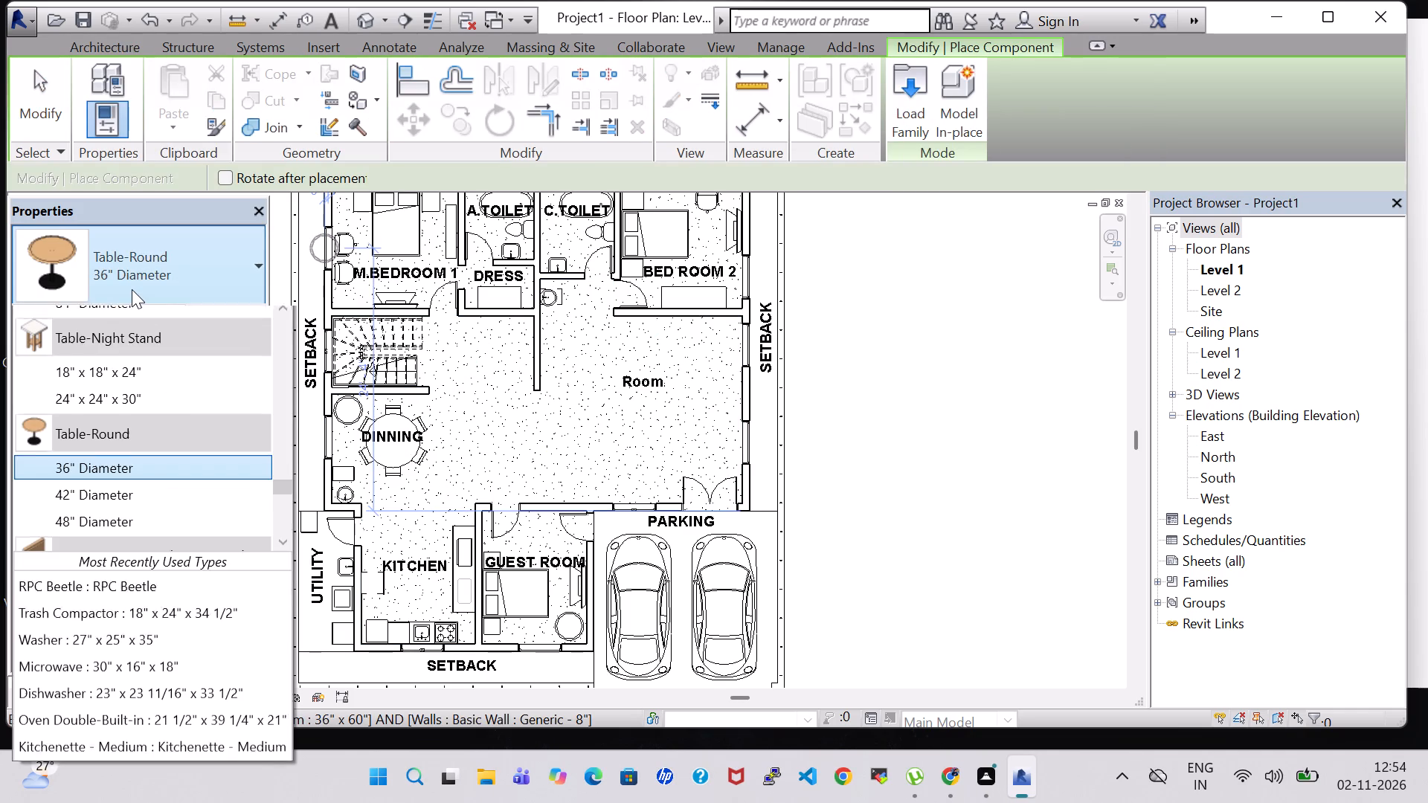
text(TV)
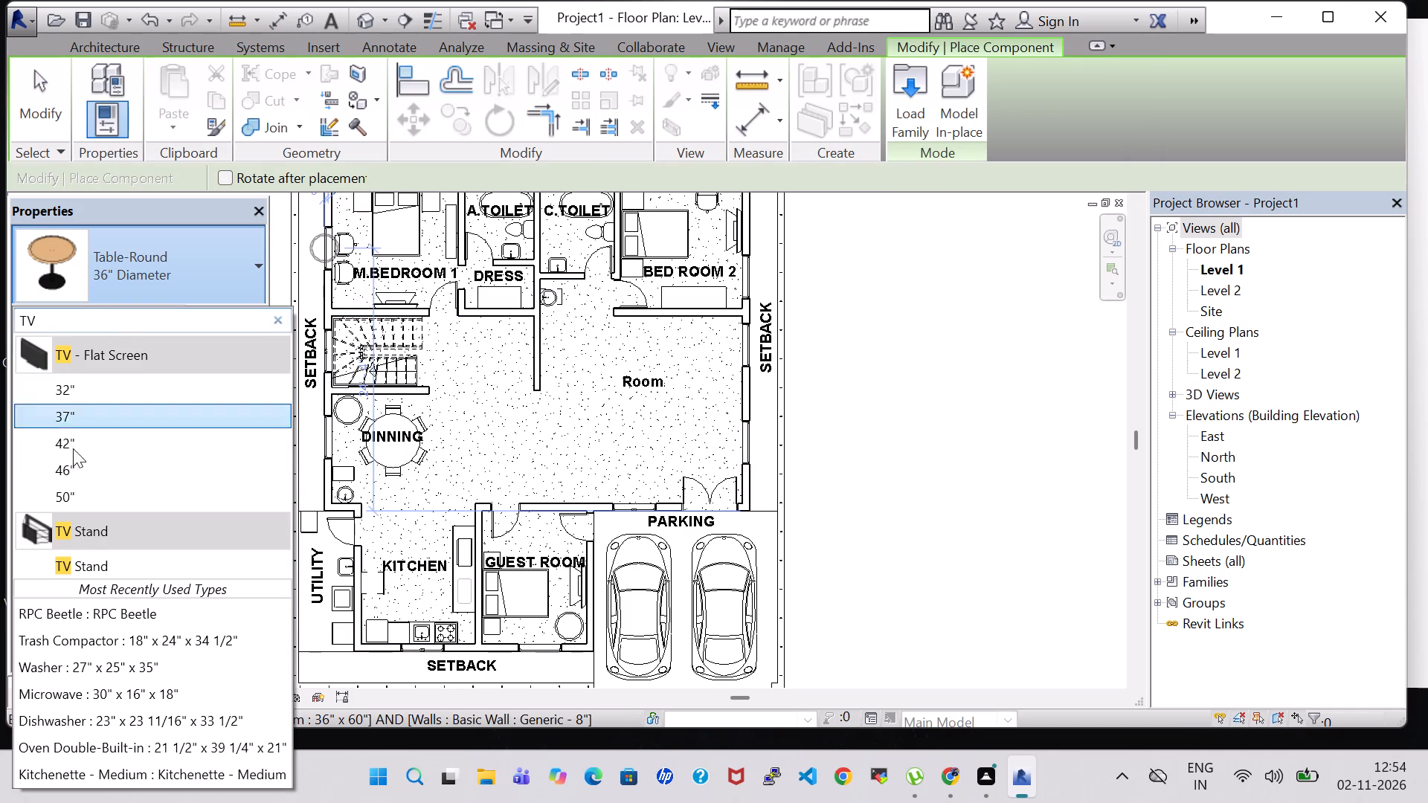
click(99, 558)
scroll(561, 342, up, 5)
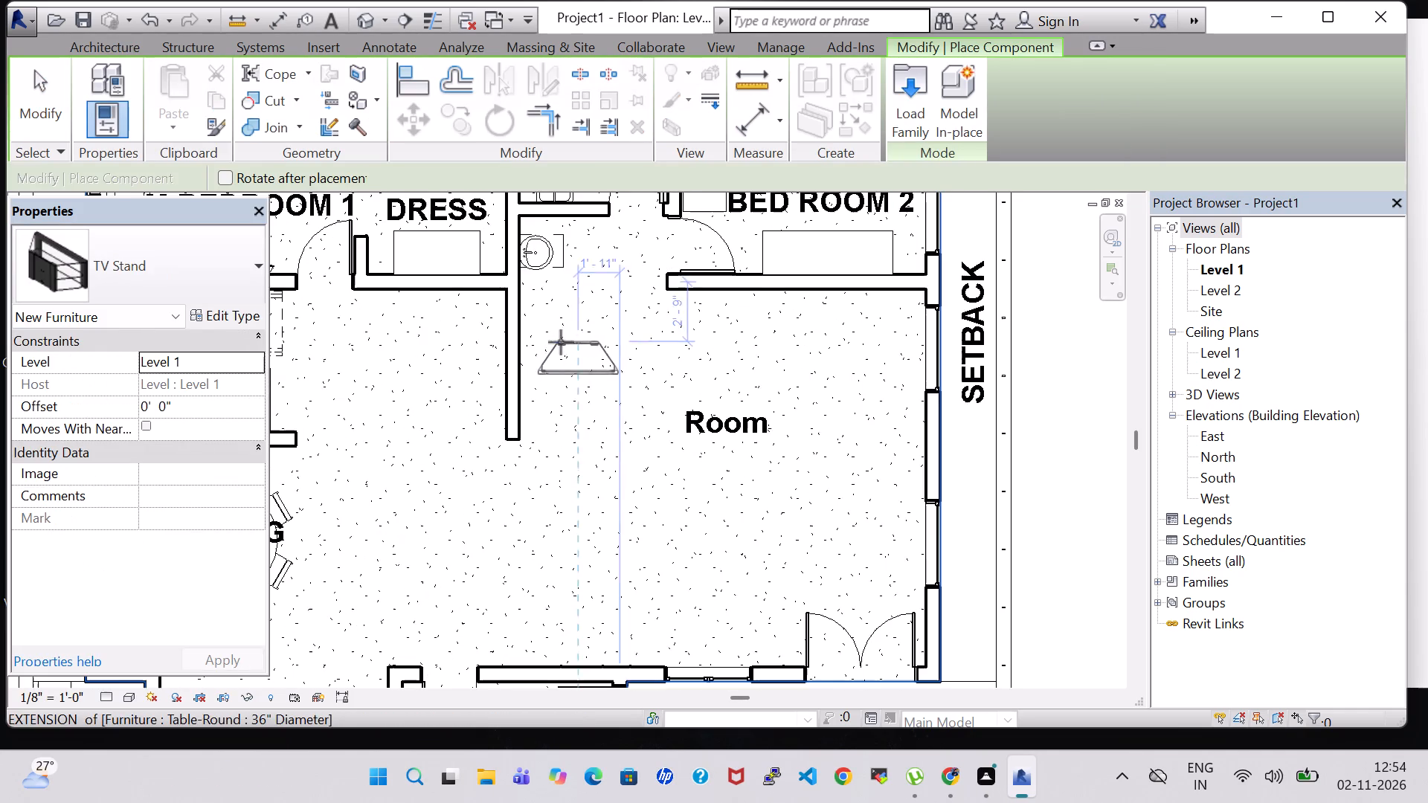
key(space)
double_click(528, 373)
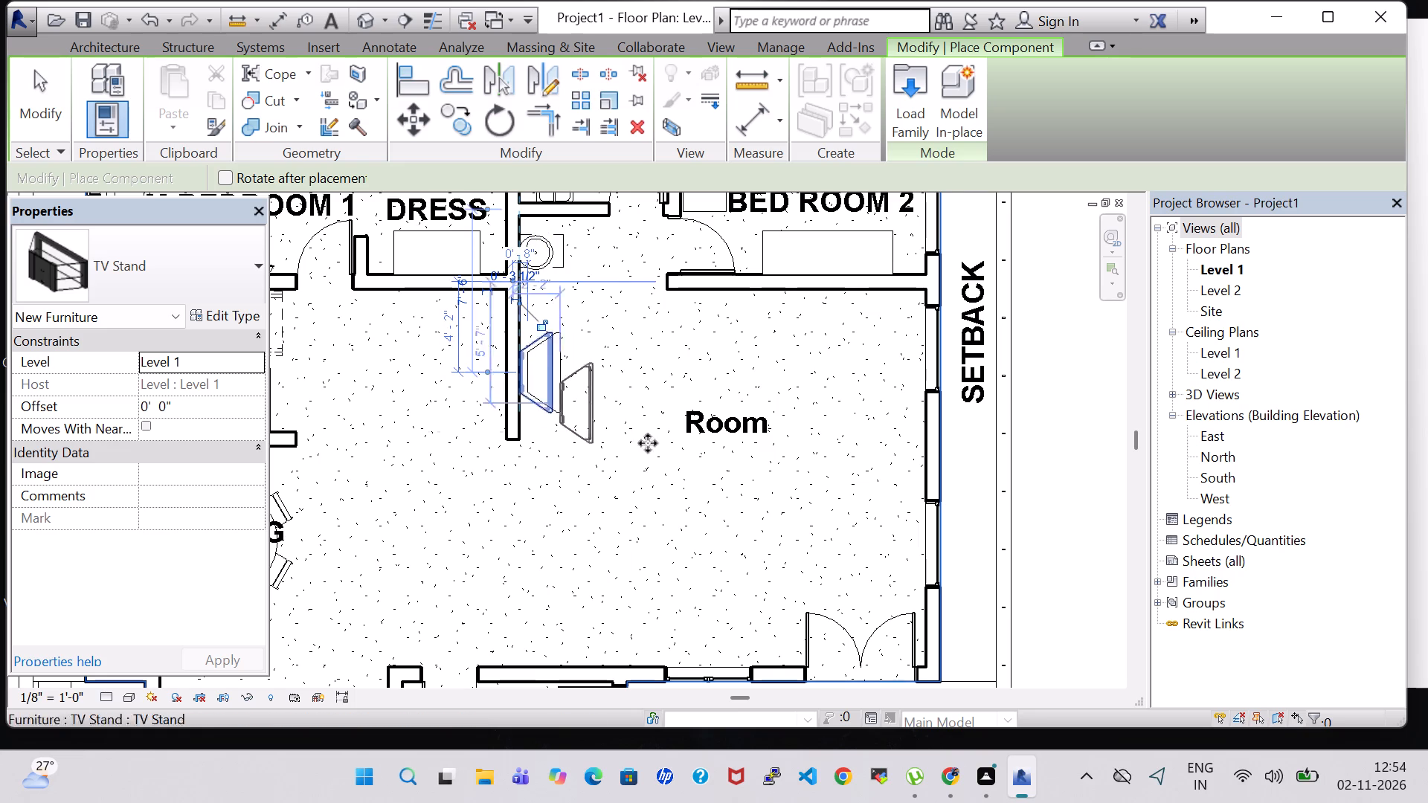
key(Escape)
key(Escape)
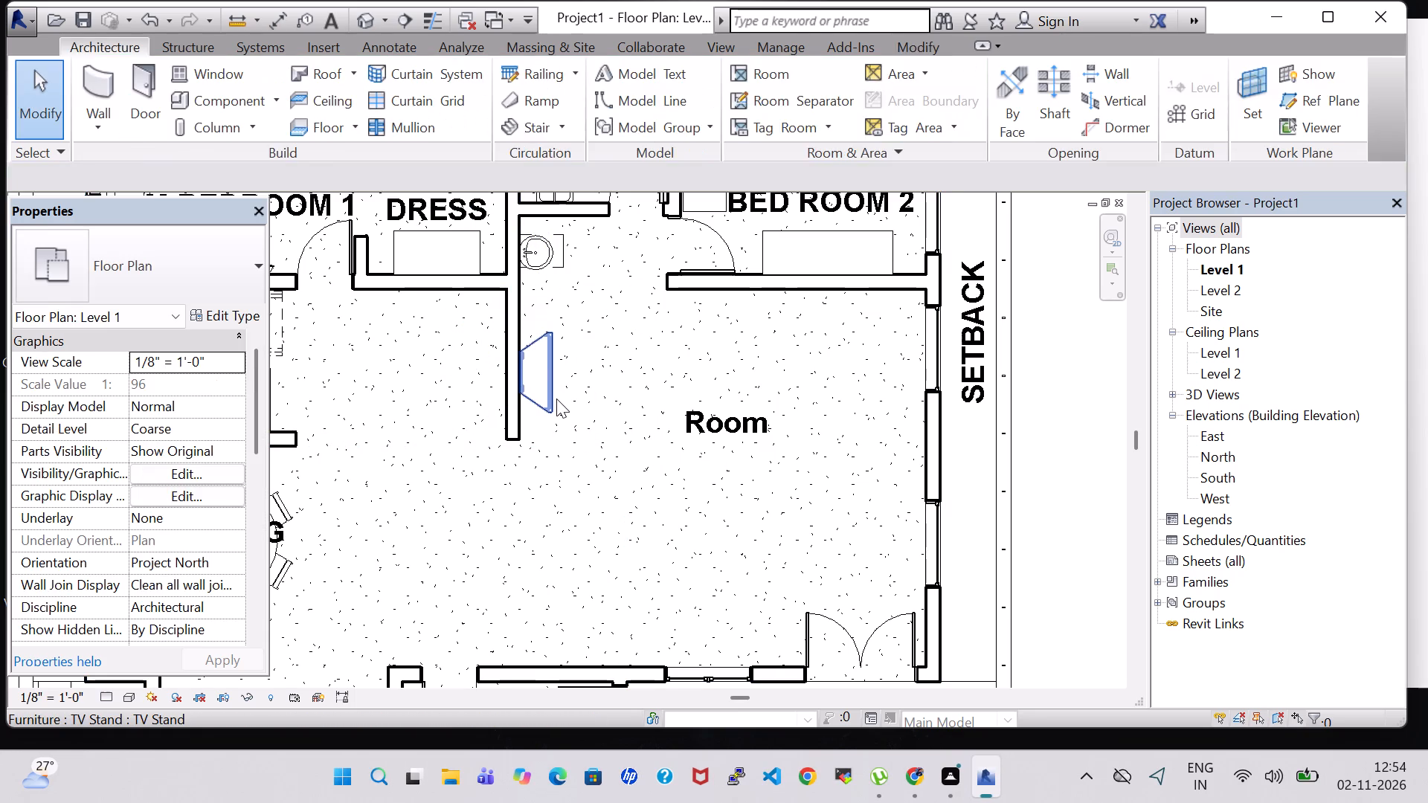
Nudge the living room TV stand along the partition wall, a net three increments toward the wall's free end.
click(556, 399)
key(Down)
key(Down)
key(Down)
key(Down)
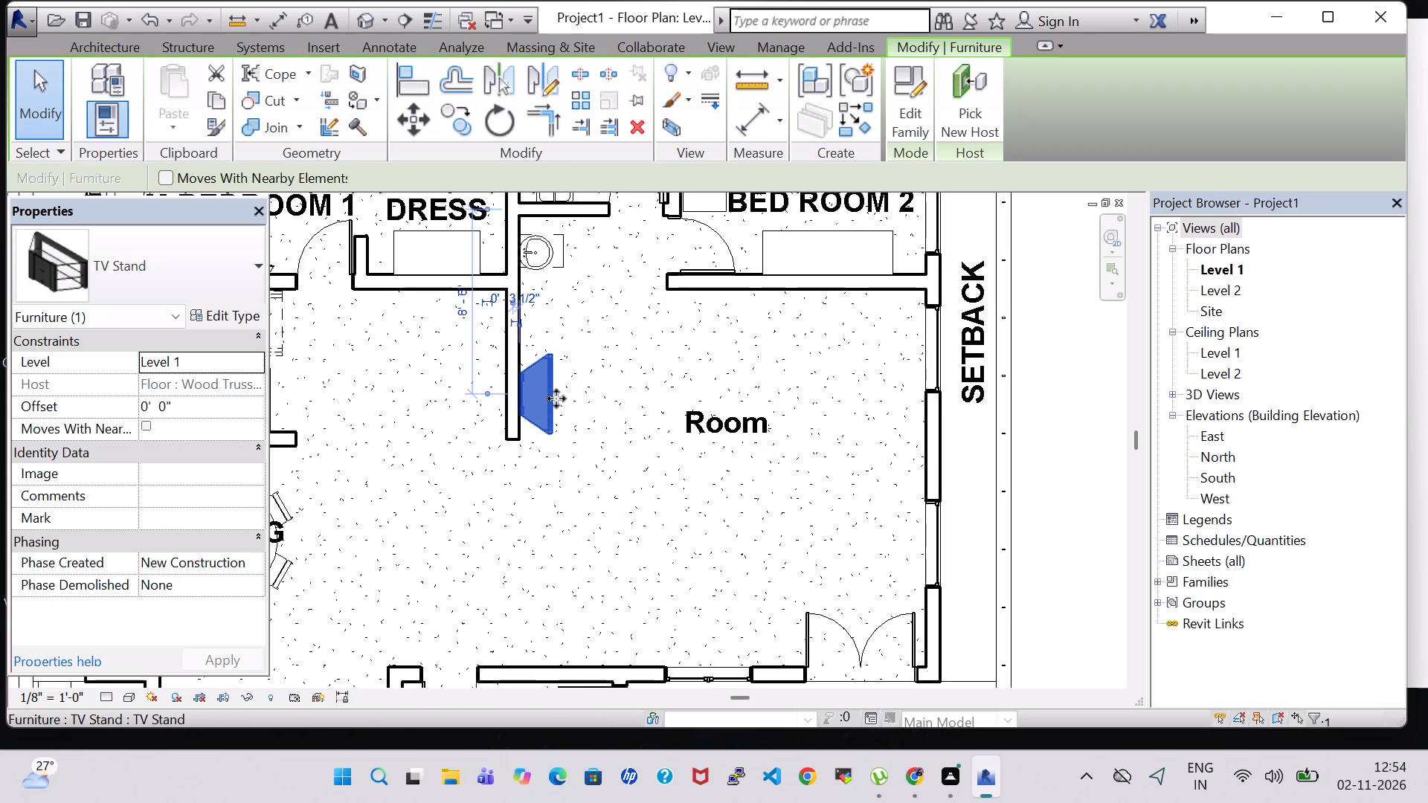
key(Up)
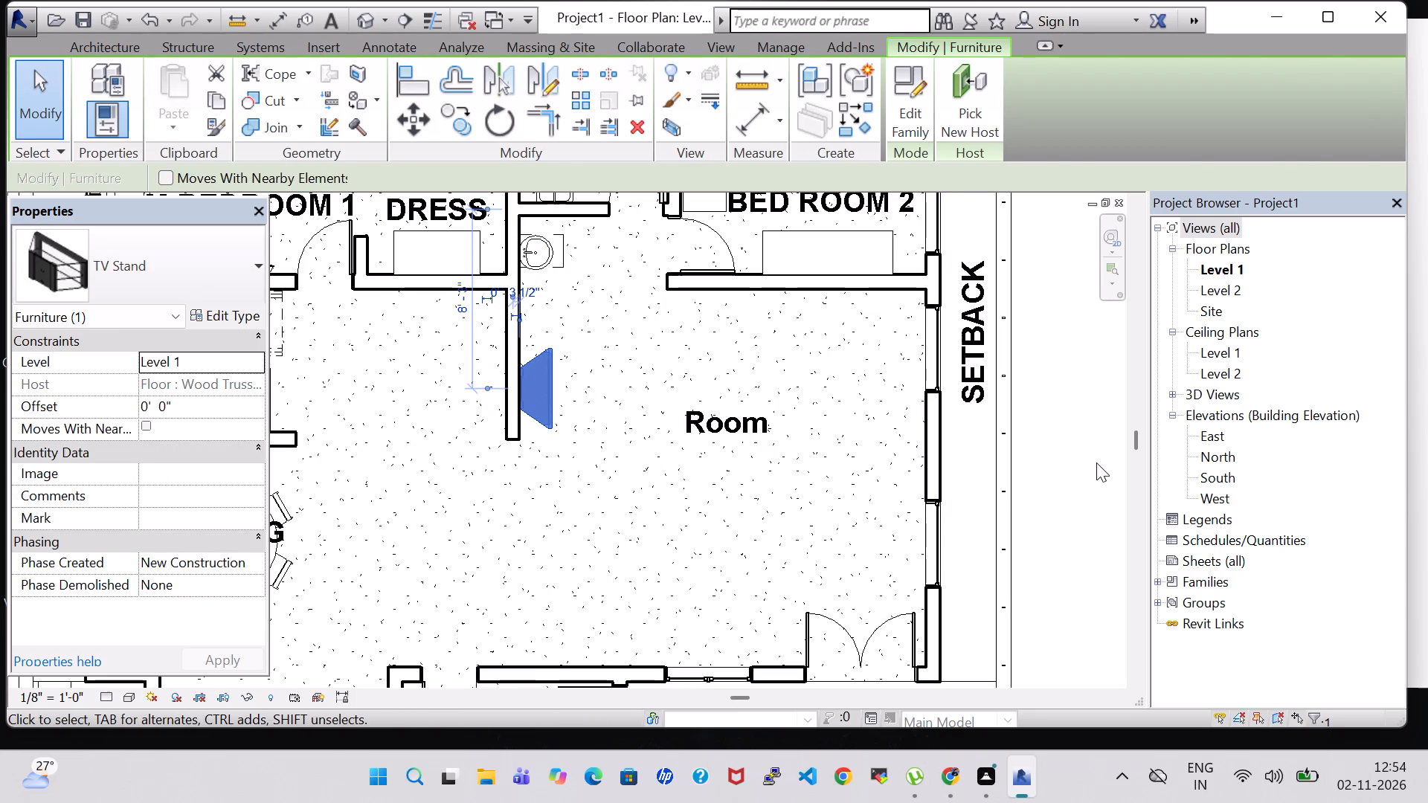
Place a 50" TV - Flat Screen at a 3' 0" offset over the living room TV stand, back to the partition wall.
click(1094, 462)
click(209, 95)
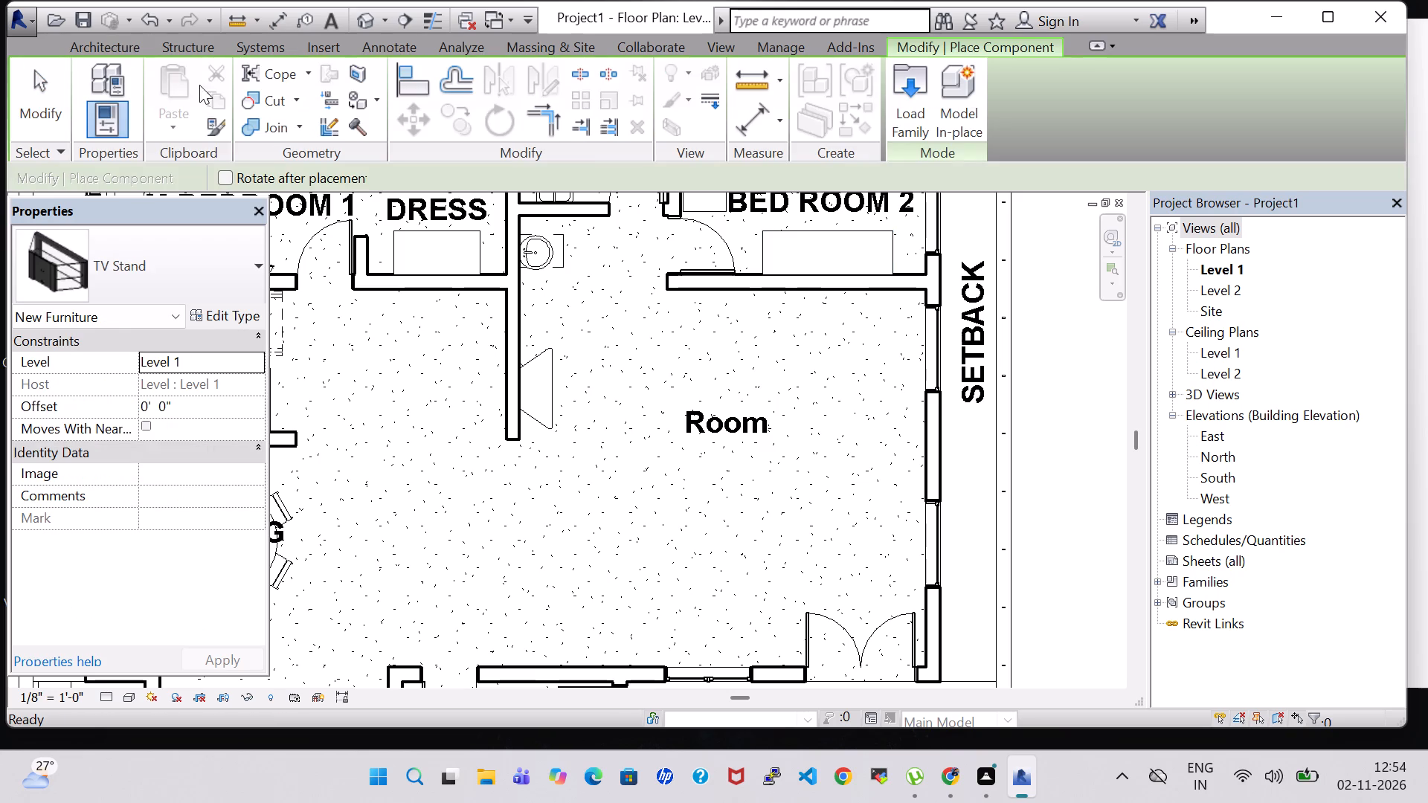
click(205, 255)
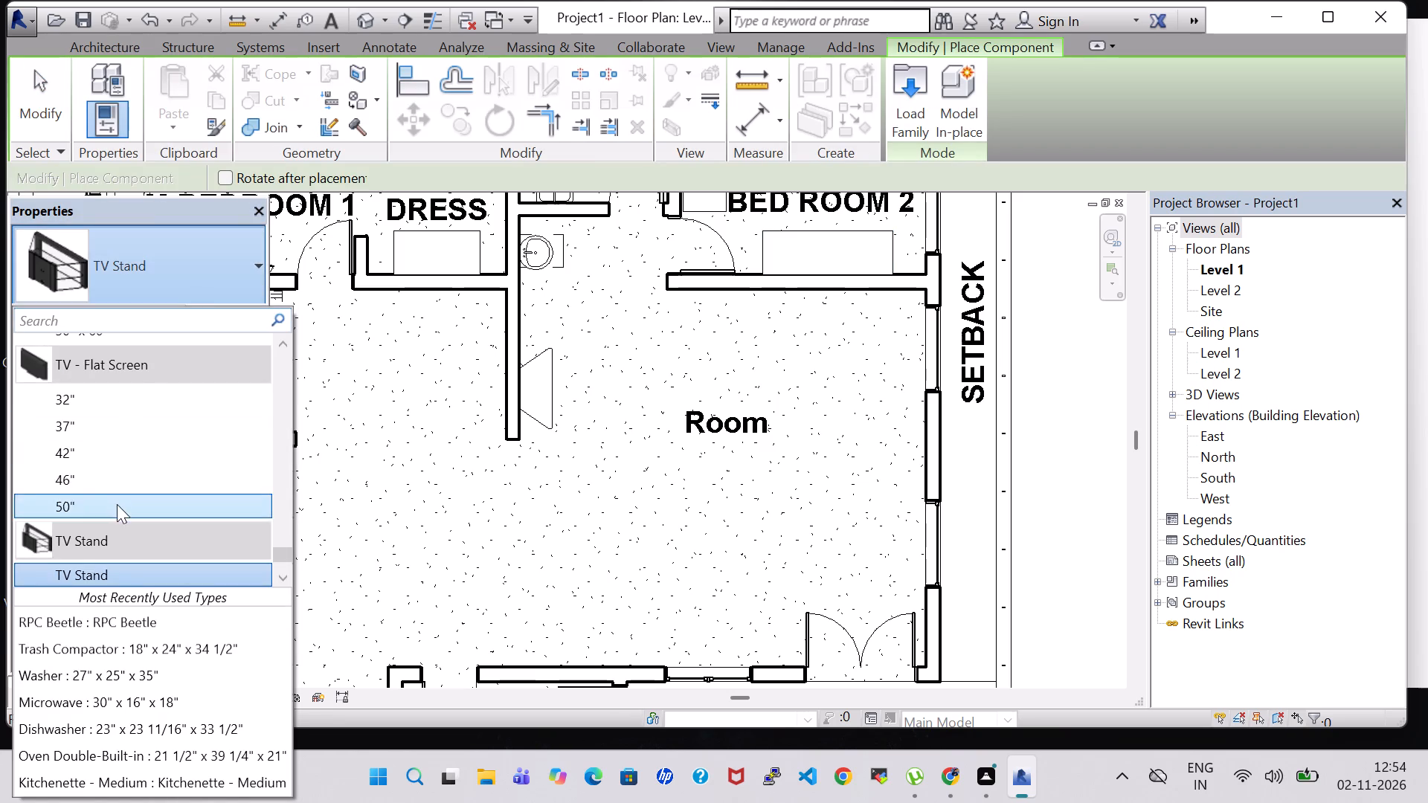
click(117, 504)
key(space)
scroll(556, 388, up, 5)
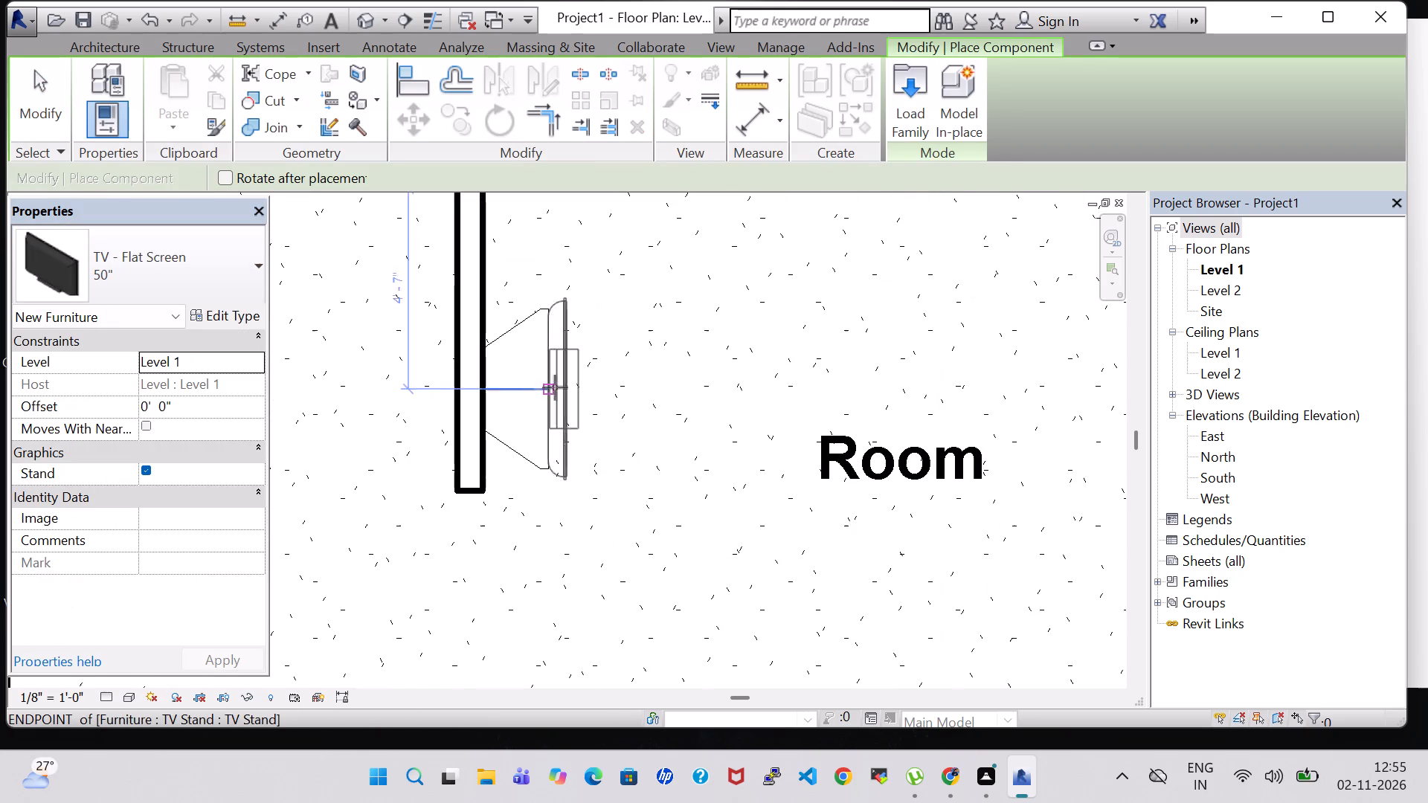
click(148, 404)
key(BackSpace)
key(3)
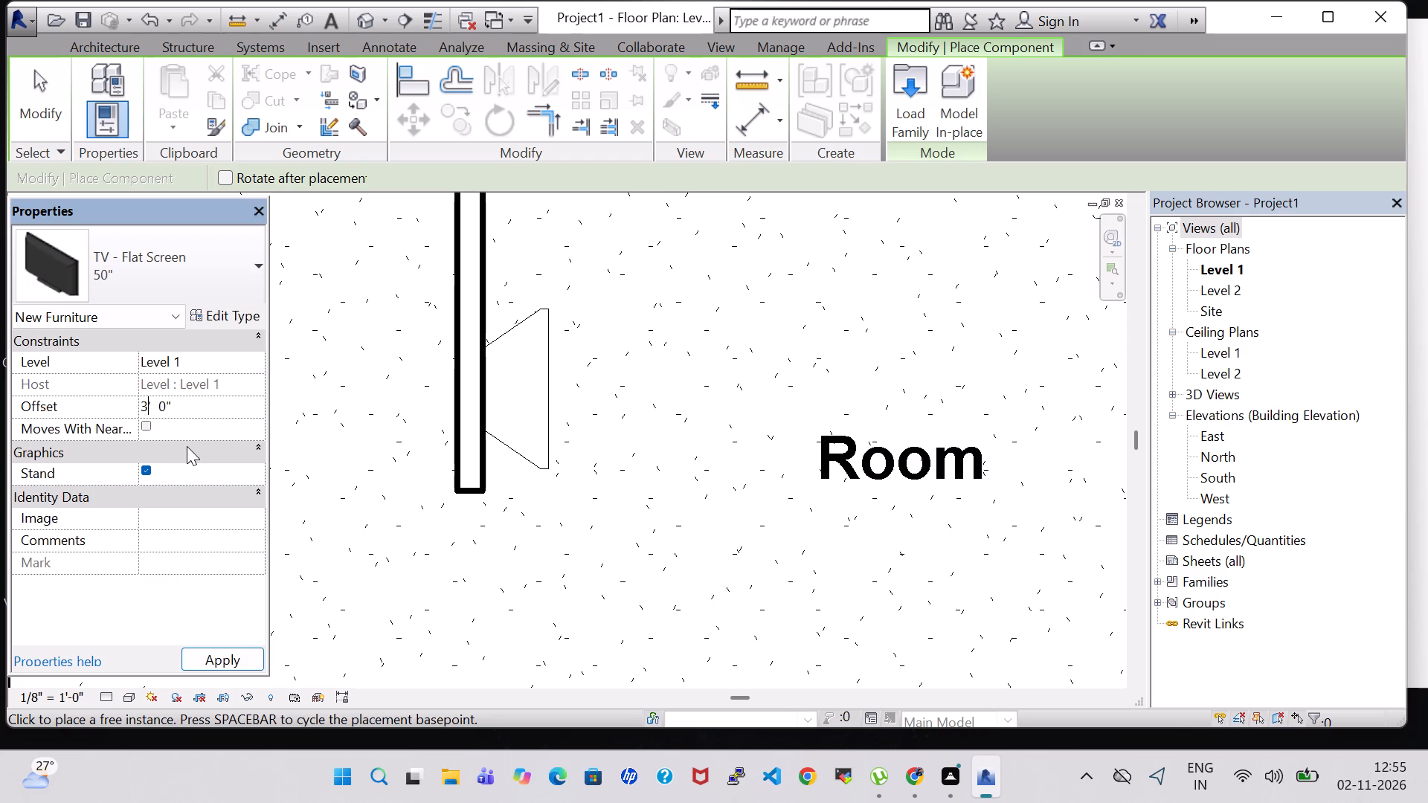
key(Return)
key(space)
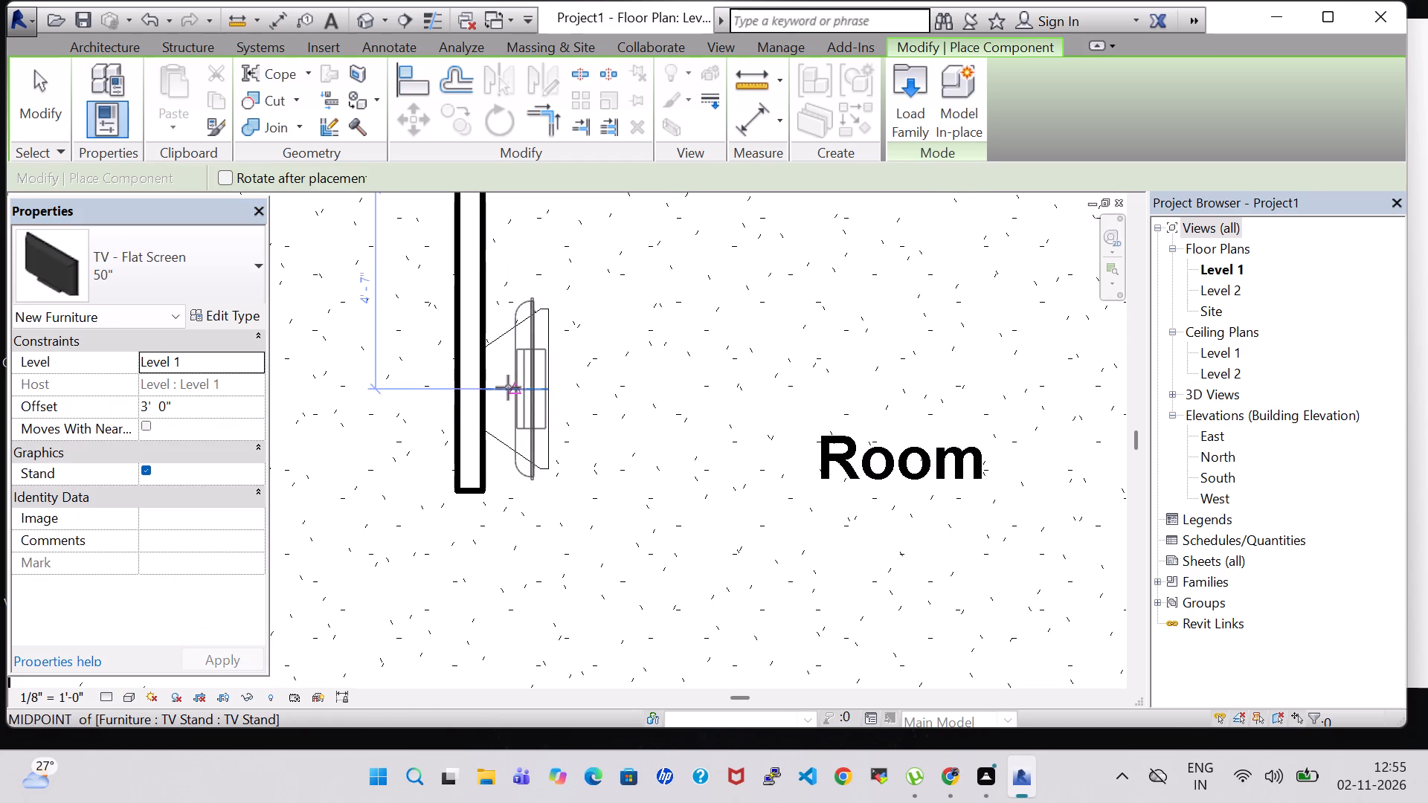
click(481, 383)
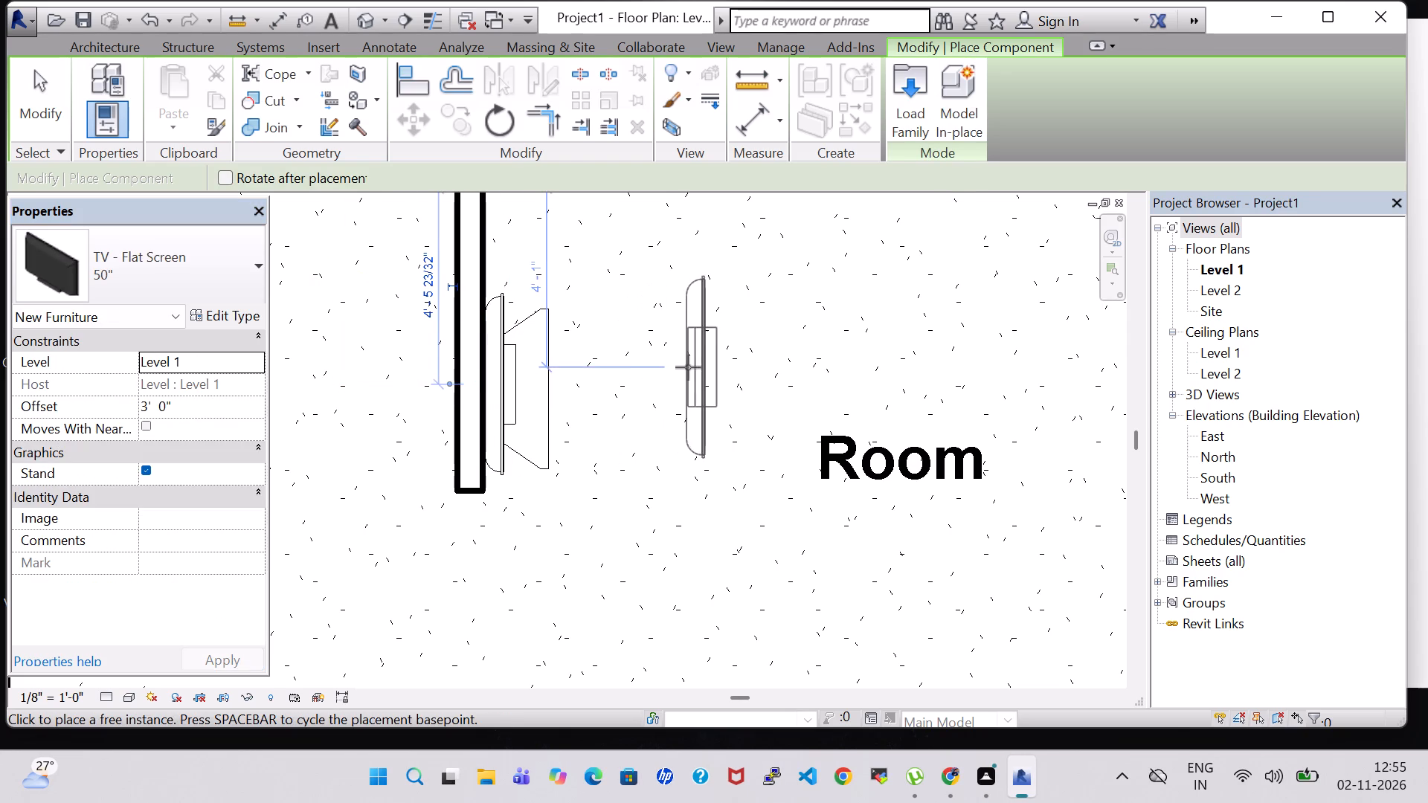
key(Escape)
key(Escape)
Rename the untitled room in front of the TV stand to LIVING through its room tag.
scroll(657, 367, down, 6)
middle_drag(671, 364, 575, 379)
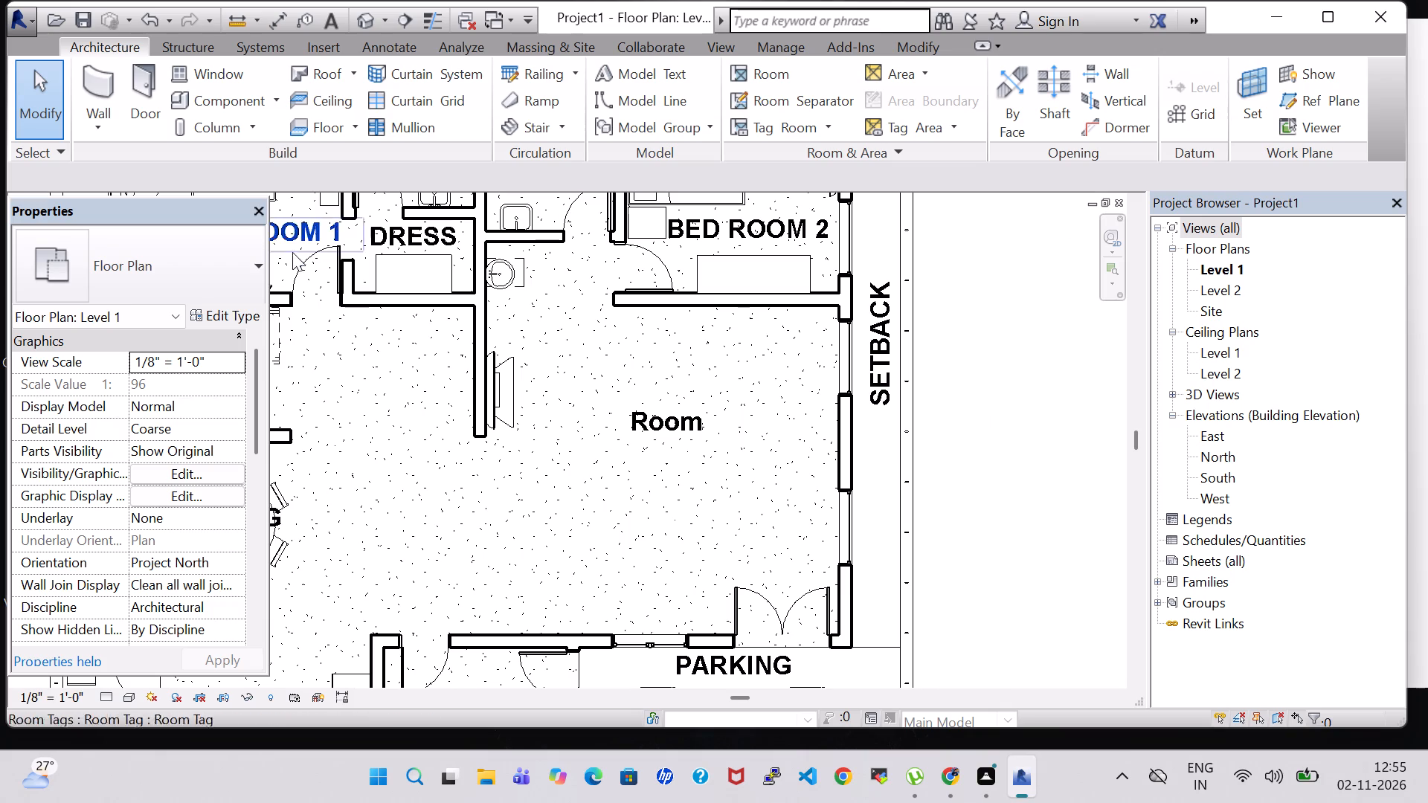
scroll(561, 231, down, 2)
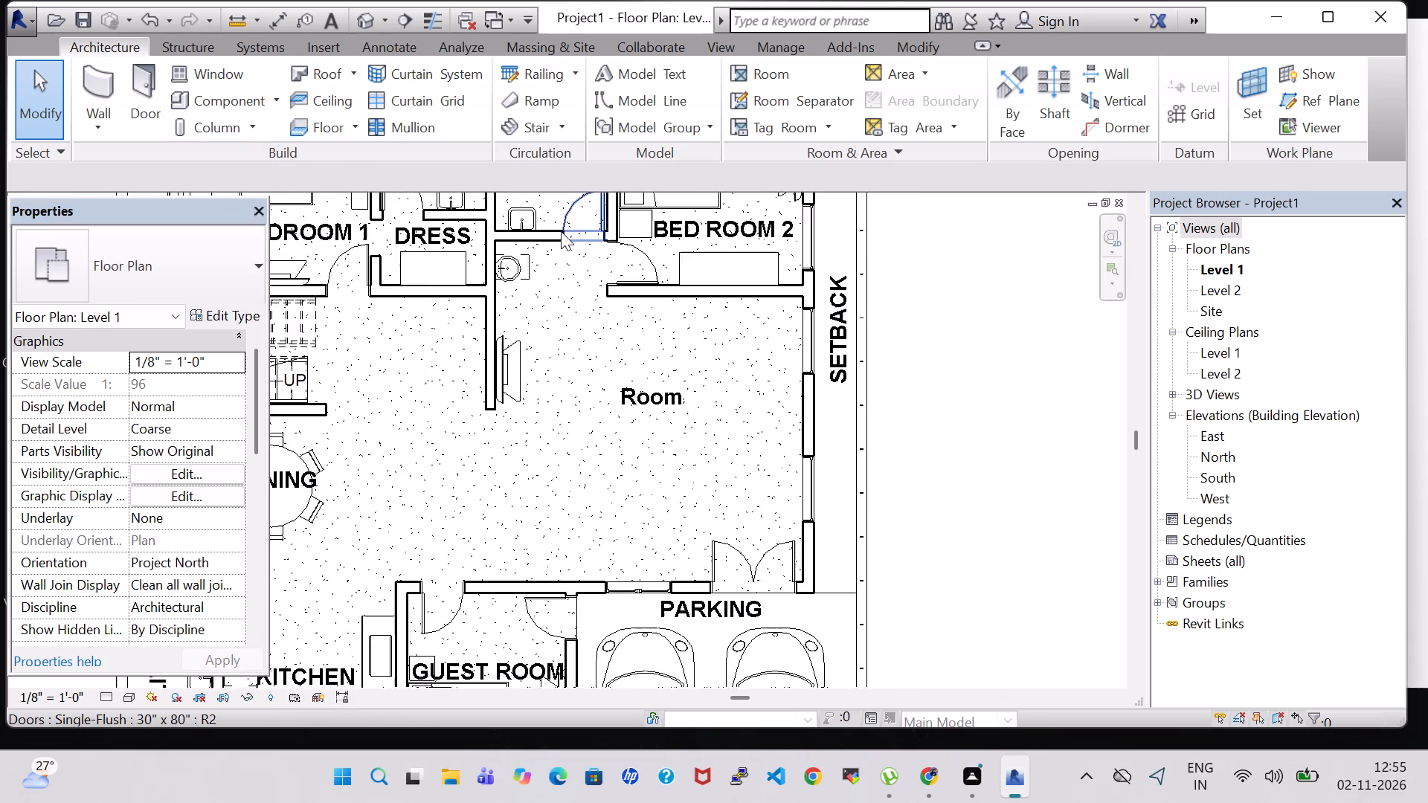
scroll(561, 231, down, 1)
double_click(633, 355)
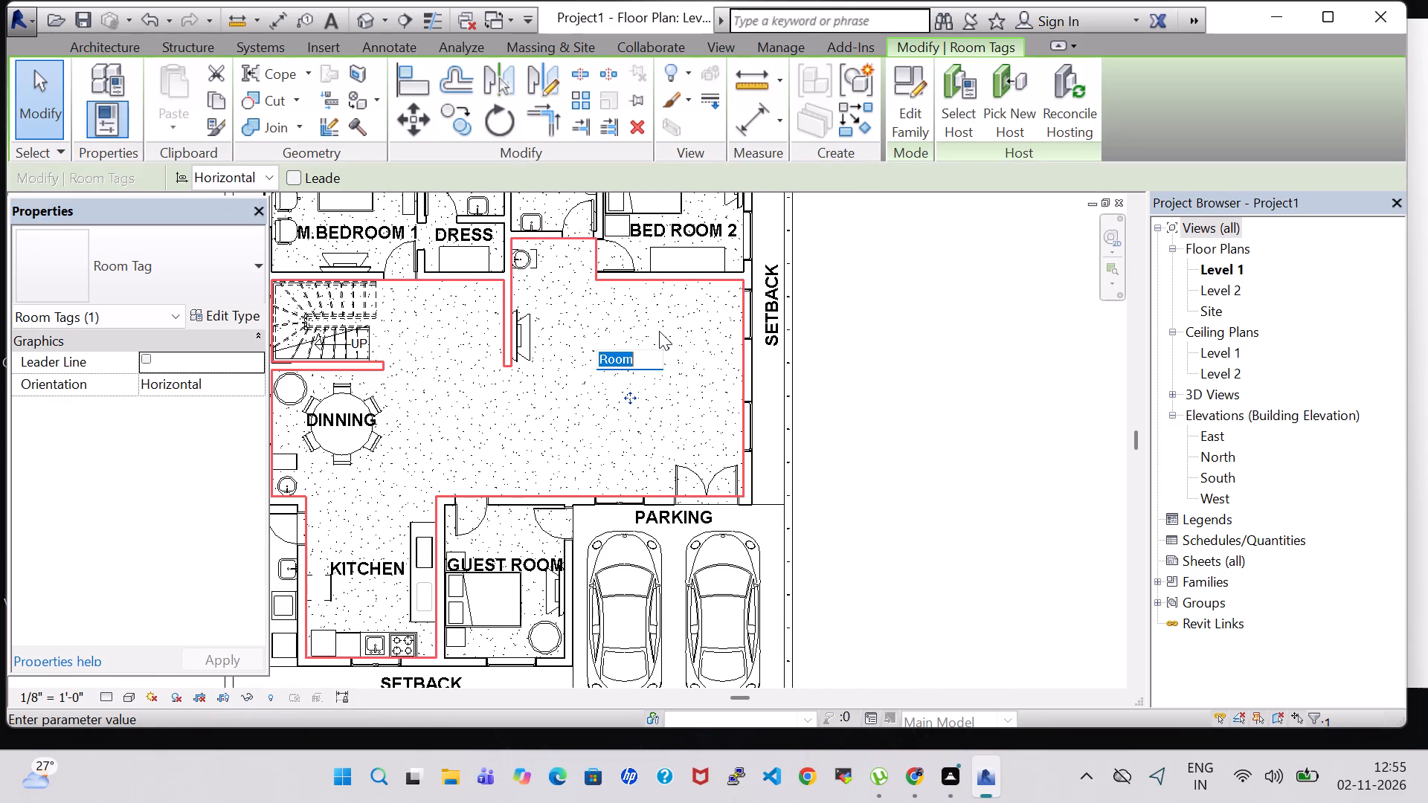
key(BackSpace)
text(LIVING)
key(Return)
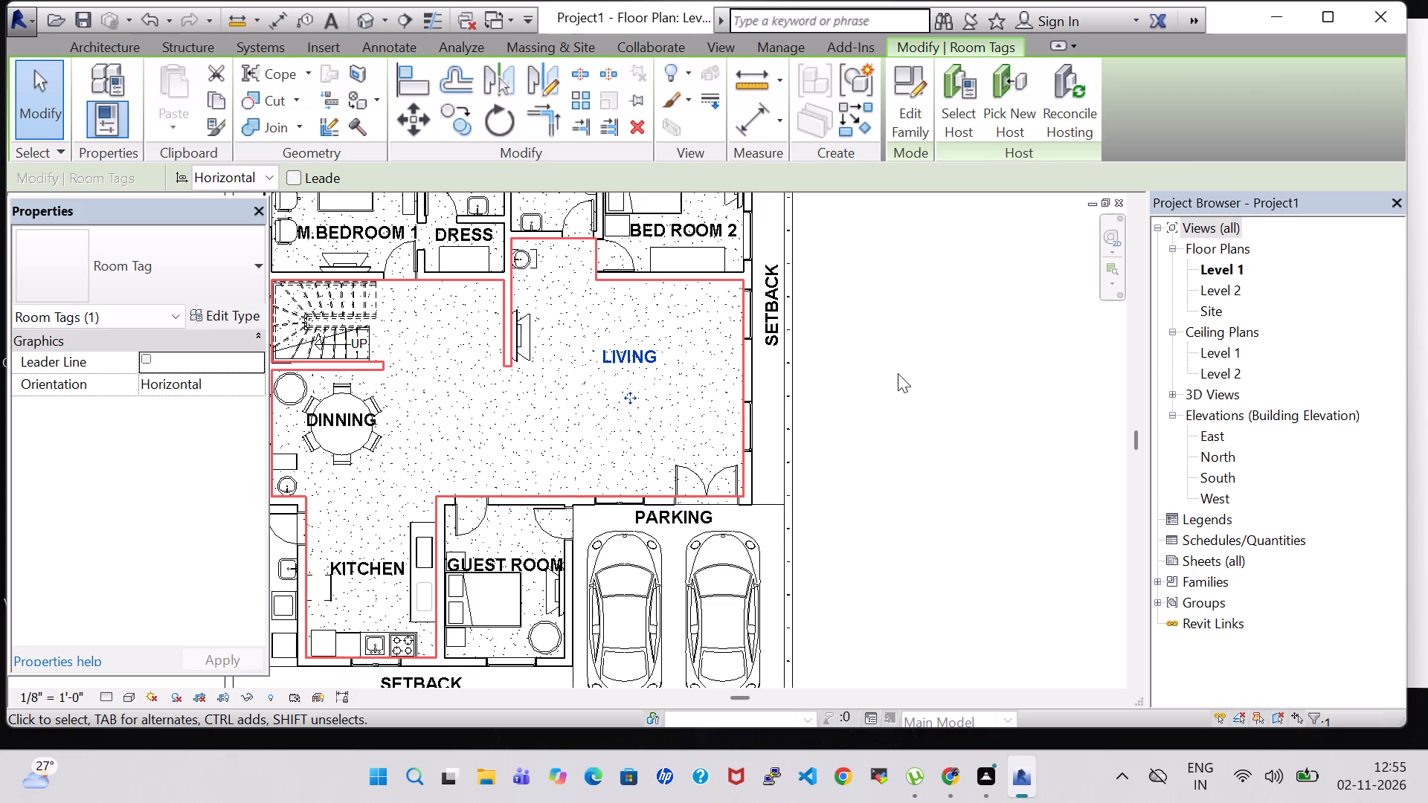
click(904, 375)
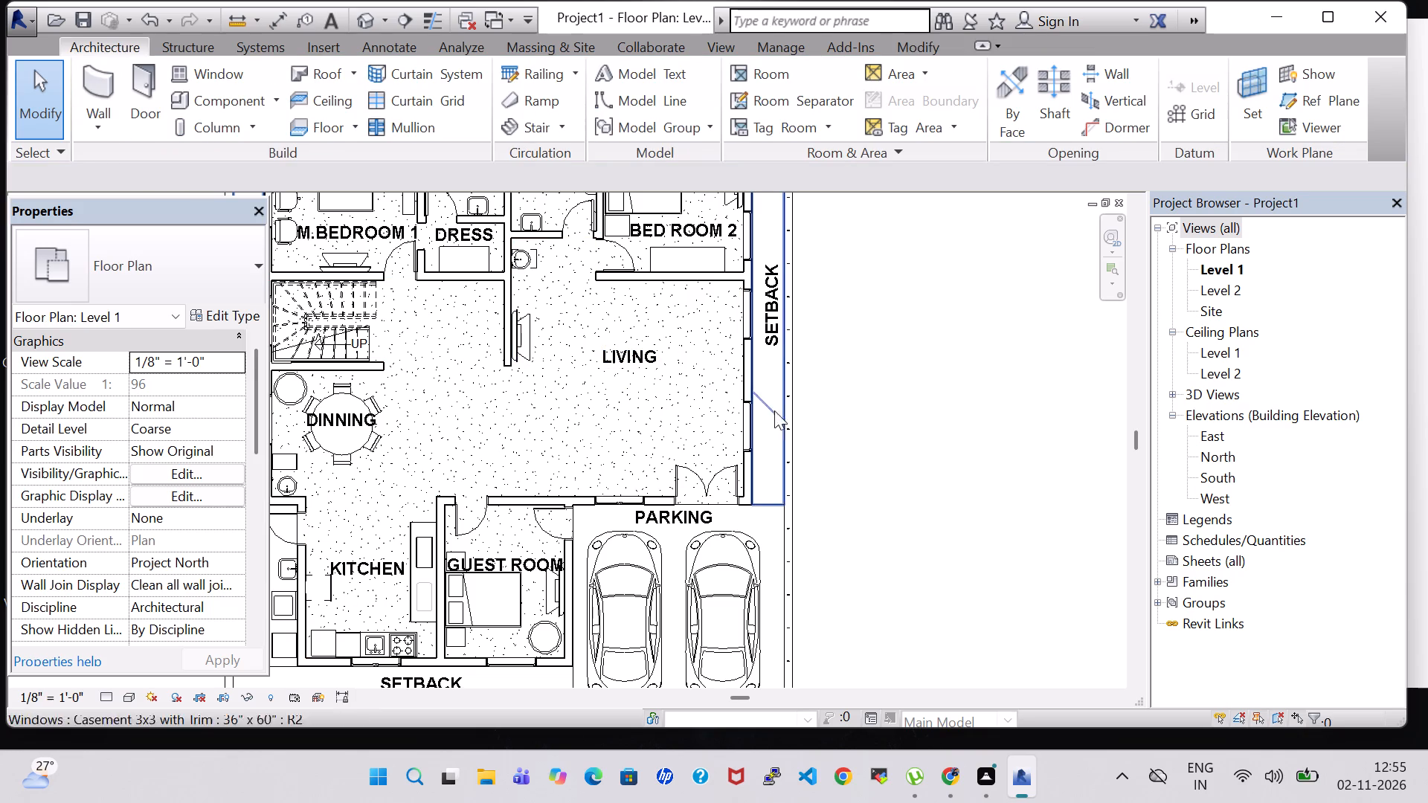
Nudge the LIVING room tag four increments toward the parking side and one increment toward the TV stand.
click(638, 355)
key(Down)
key(Down)
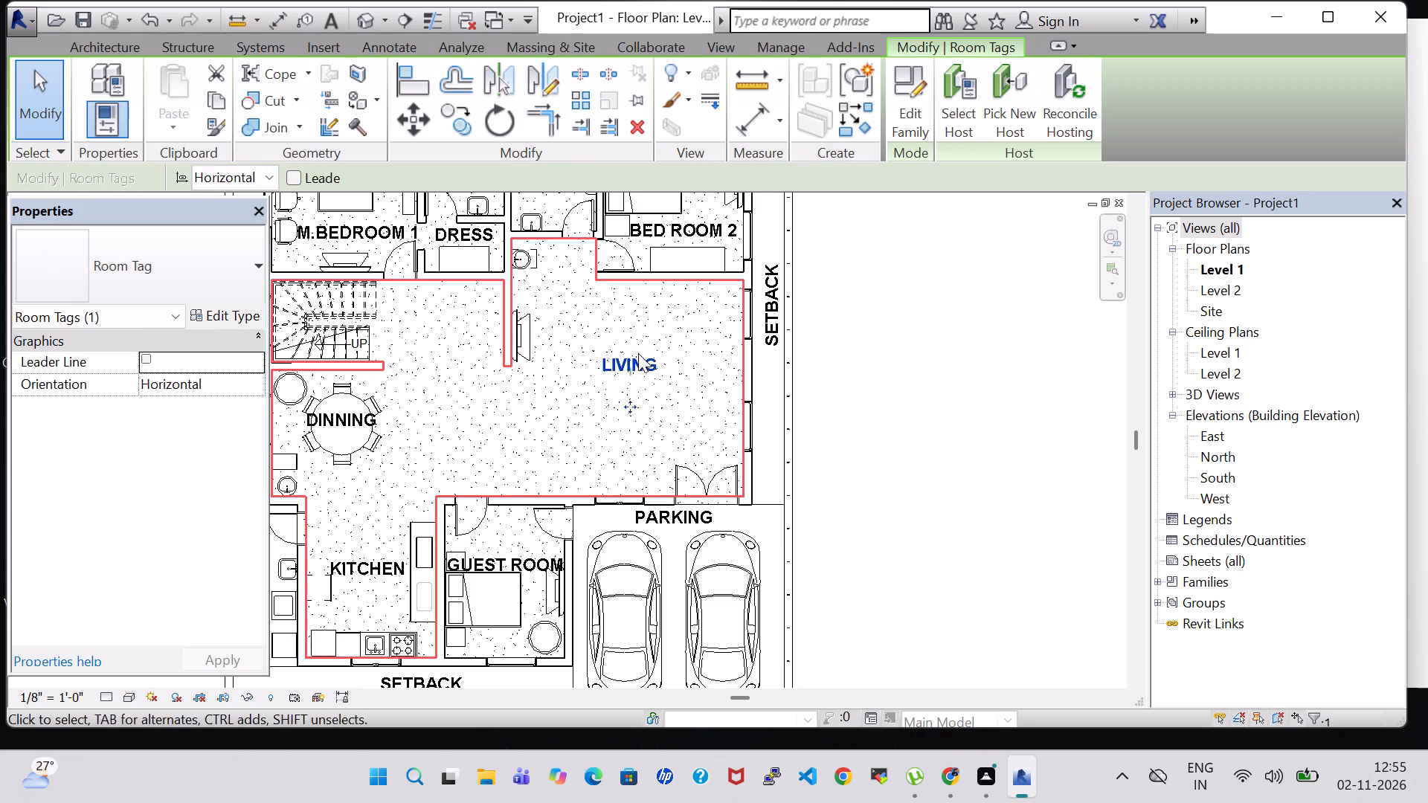
key(Down)
key(Left)
key(Down)
click(939, 361)
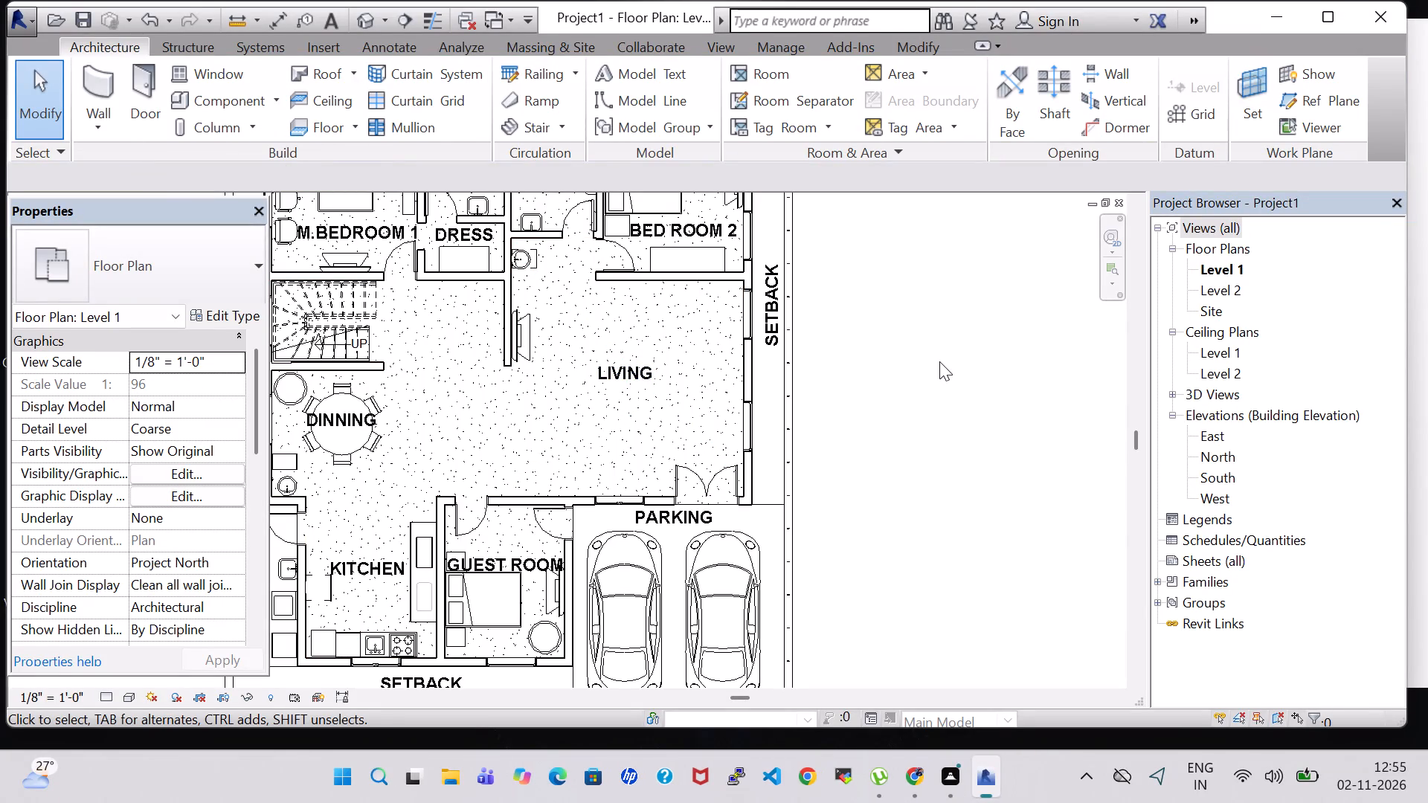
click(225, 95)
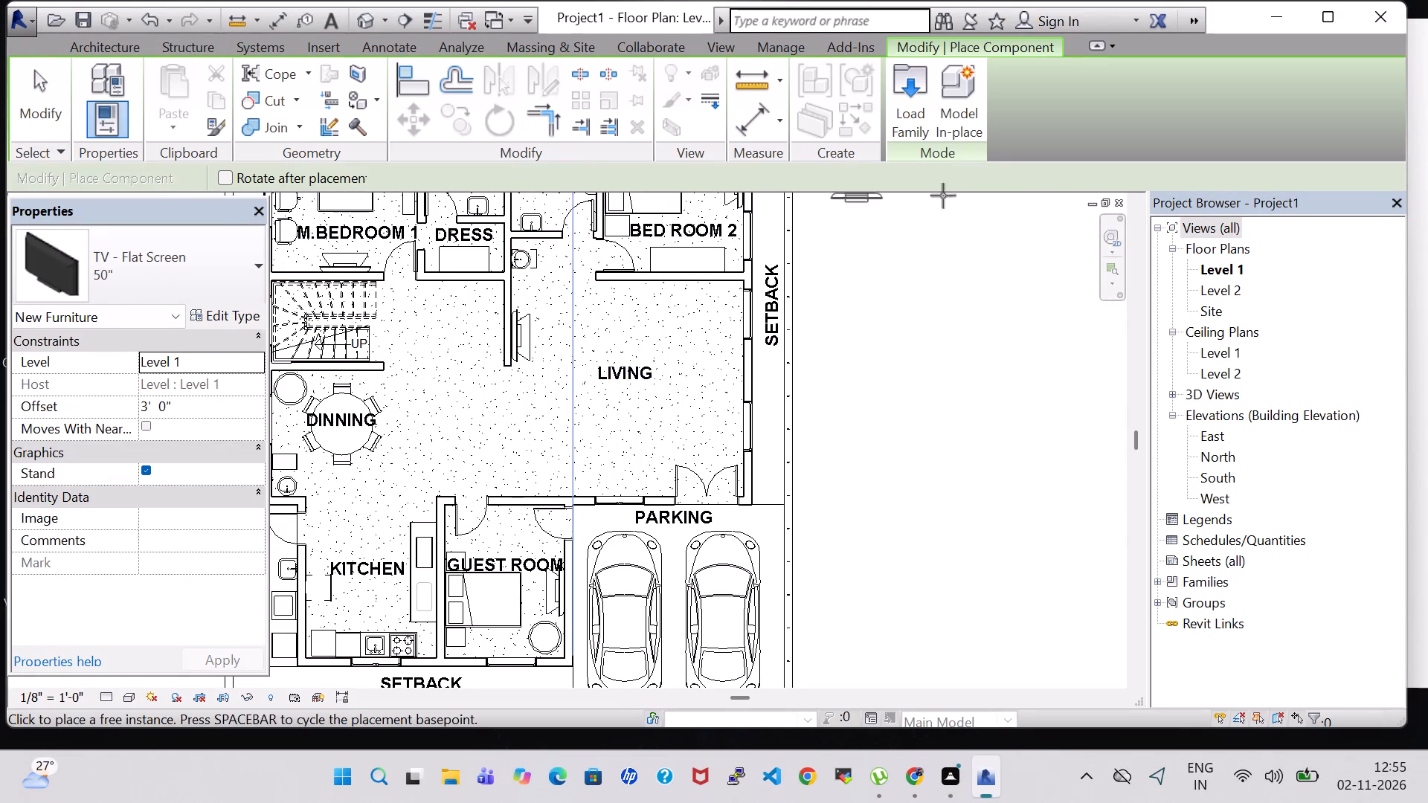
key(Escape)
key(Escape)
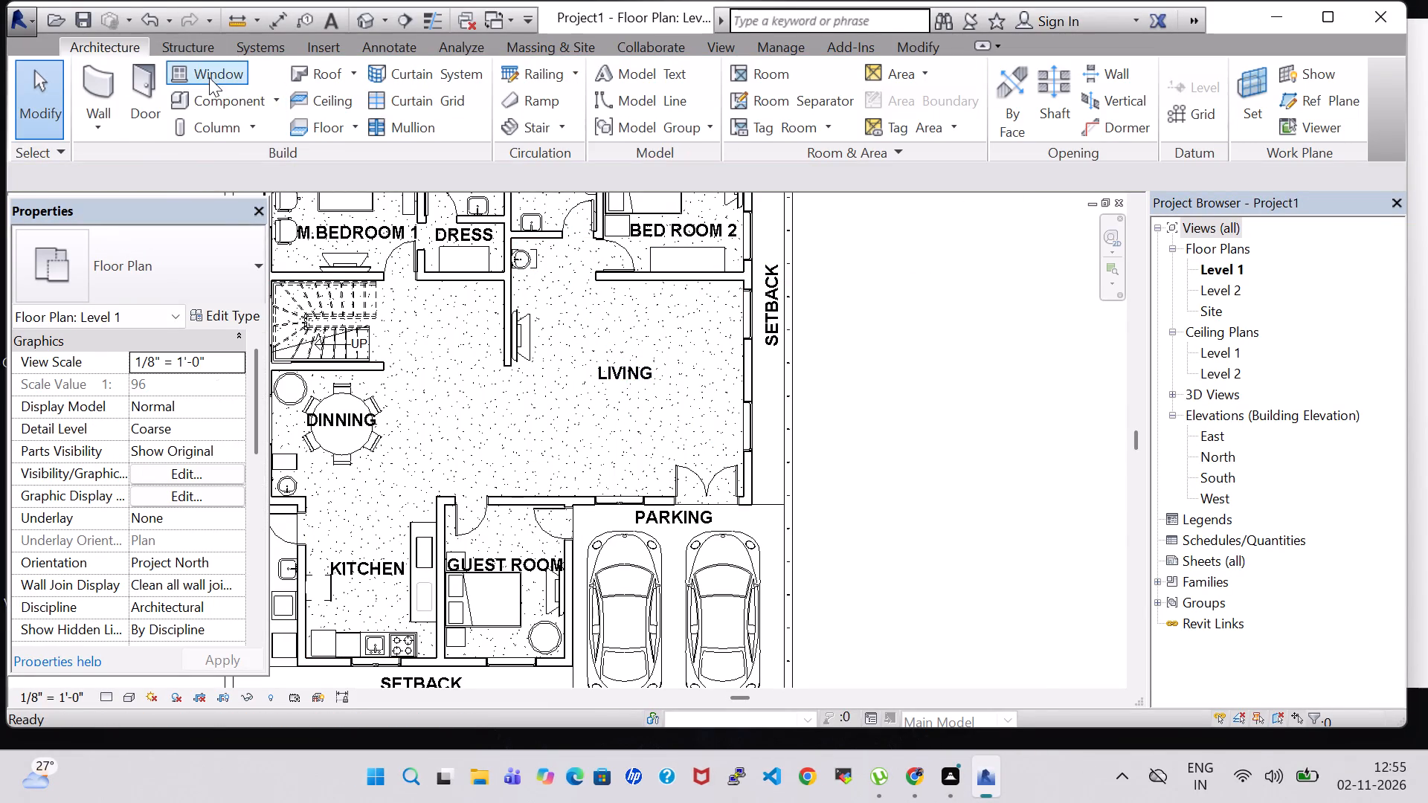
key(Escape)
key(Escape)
Load the Sofa-Corbu family from the Seating folder of the Furniture library.
click(217, 92)
click(900, 105)
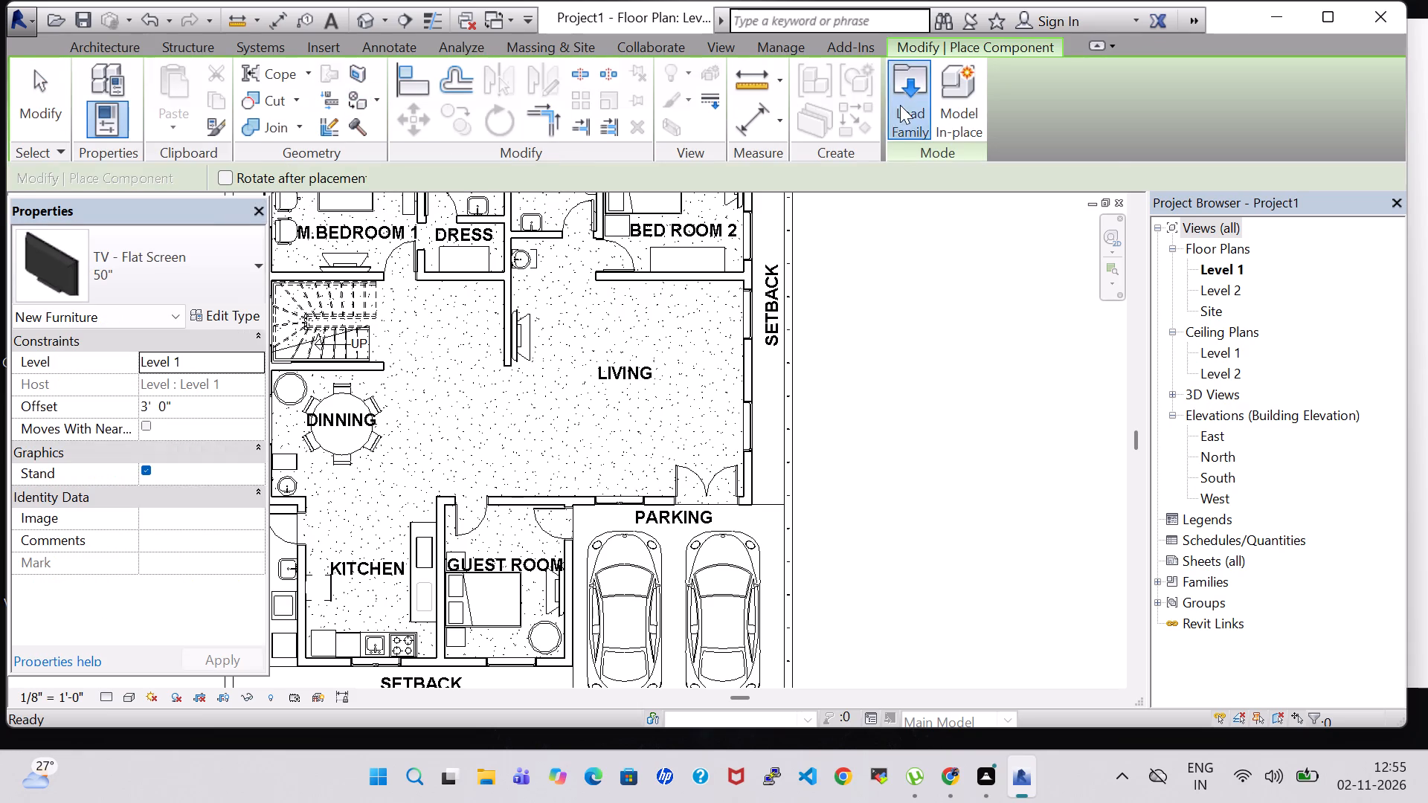
scroll(748, 256, down, 1)
double_click(837, 300)
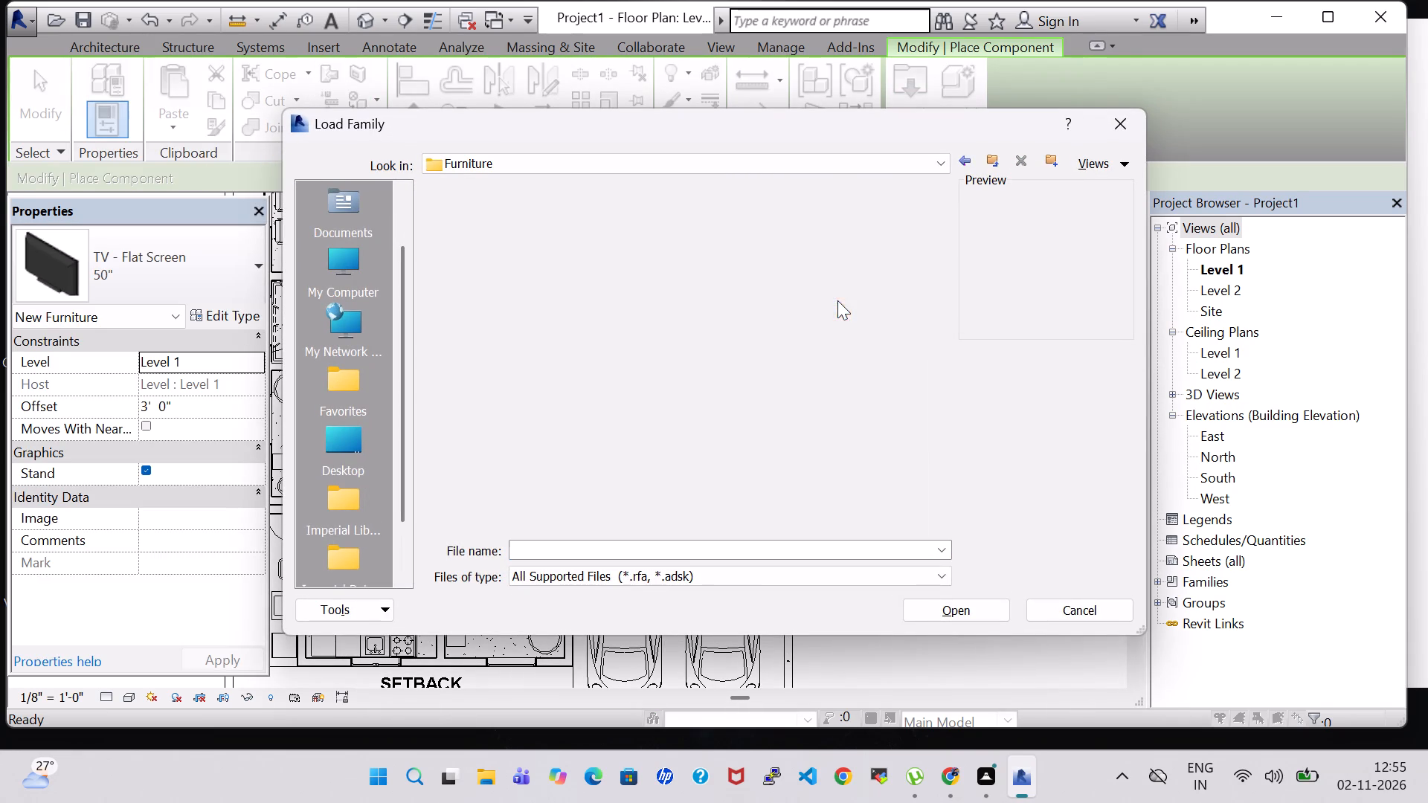
double_click(570, 242)
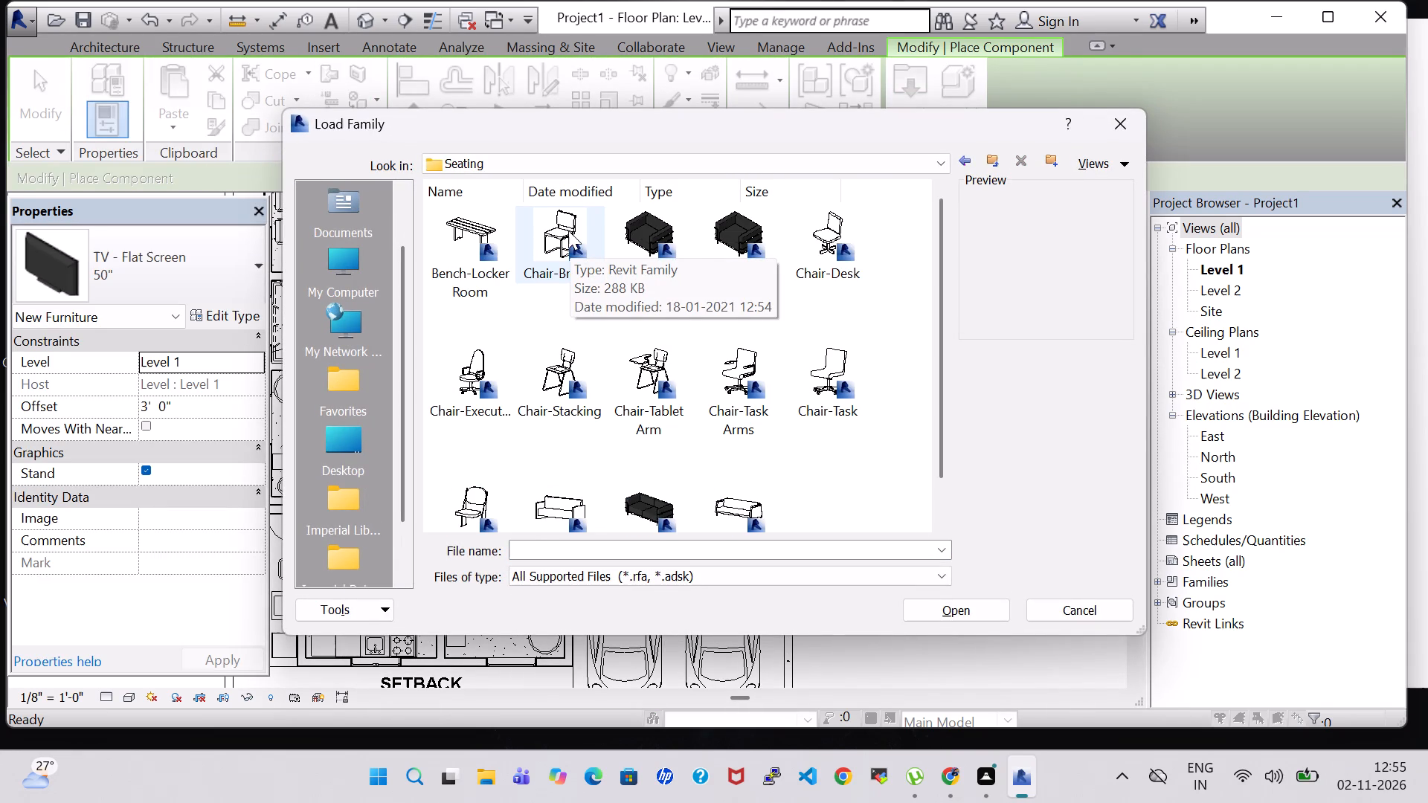
click(656, 493)
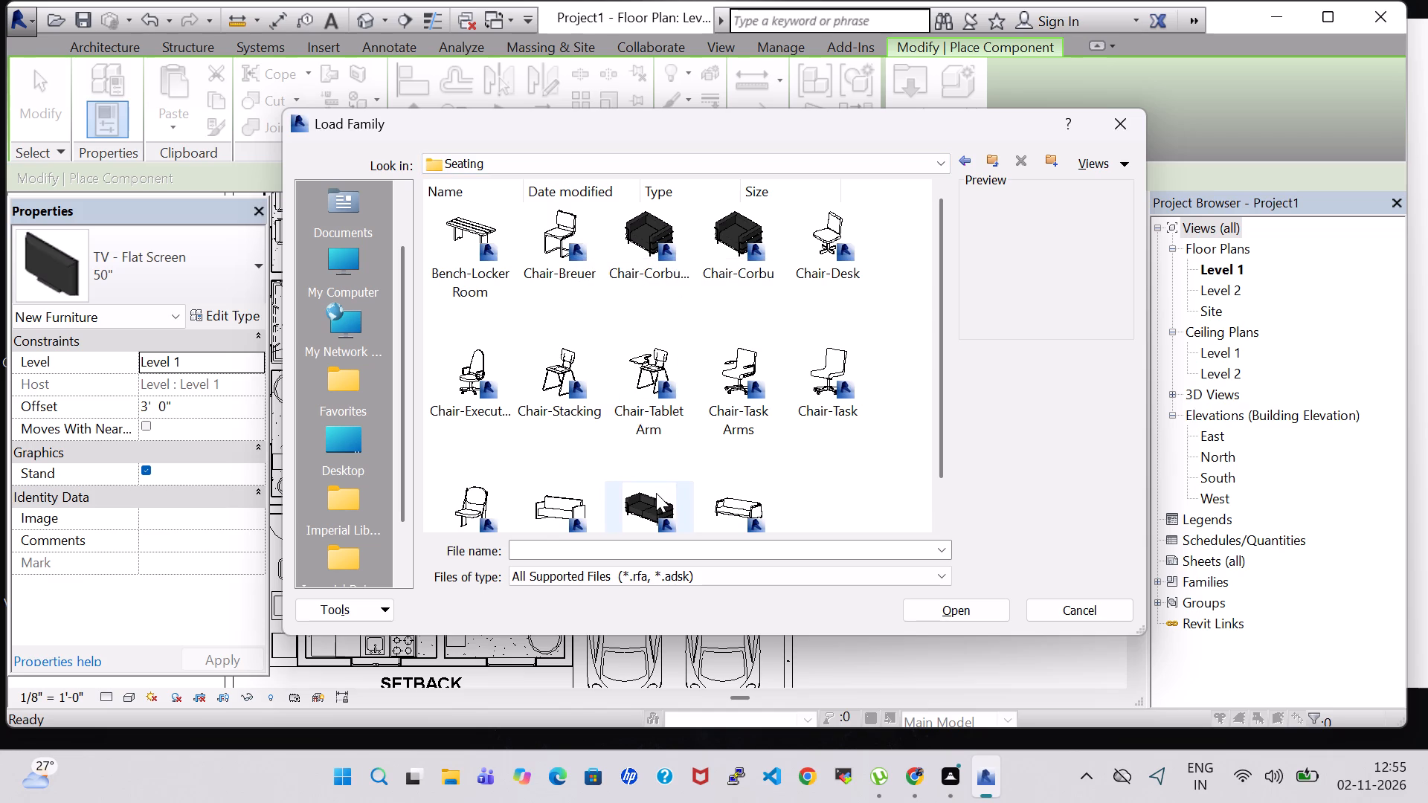
click(982, 618)
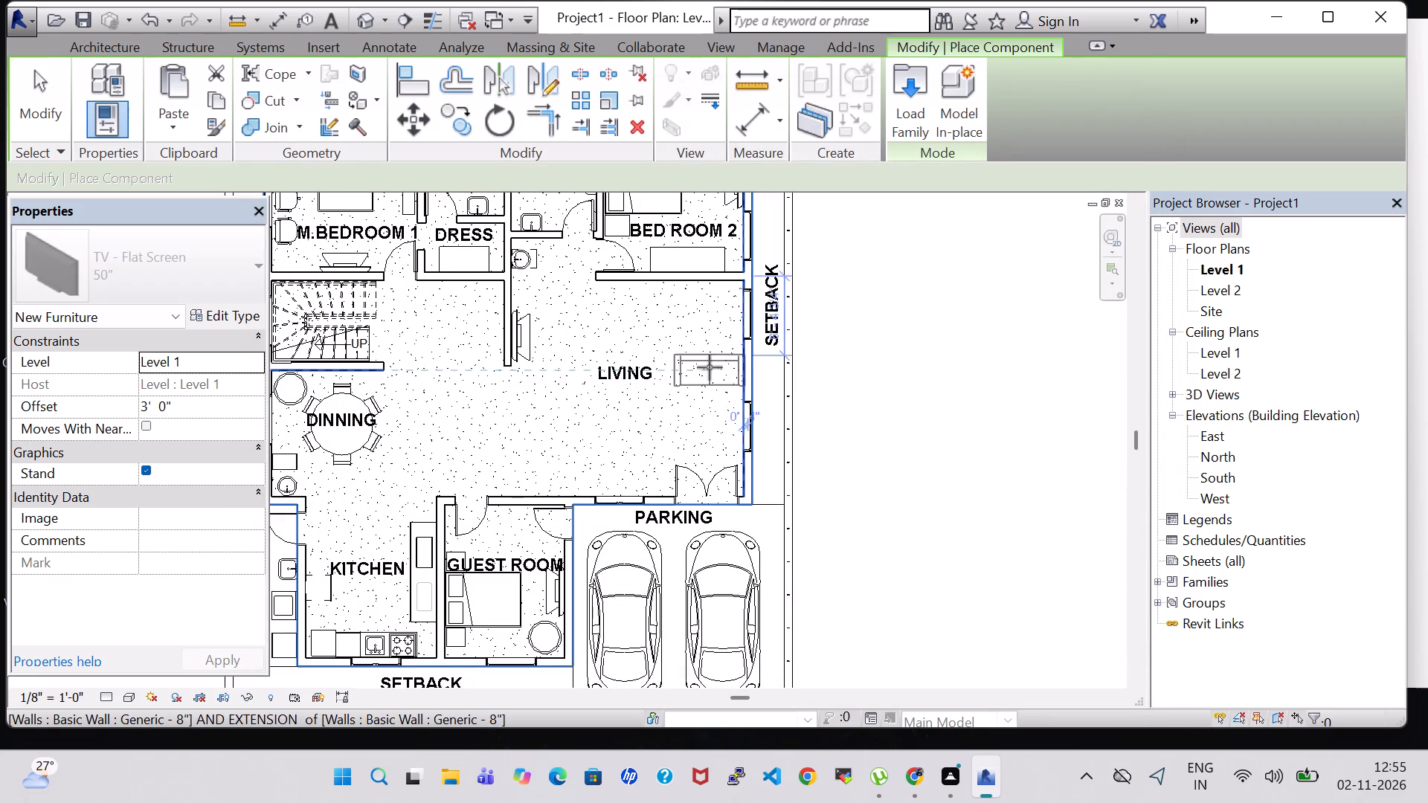
Place a Sofa-Corbu along the living room's exterior wall on the setback side, facing the TV.
key(space)
key(space)
key(space)
key(space)
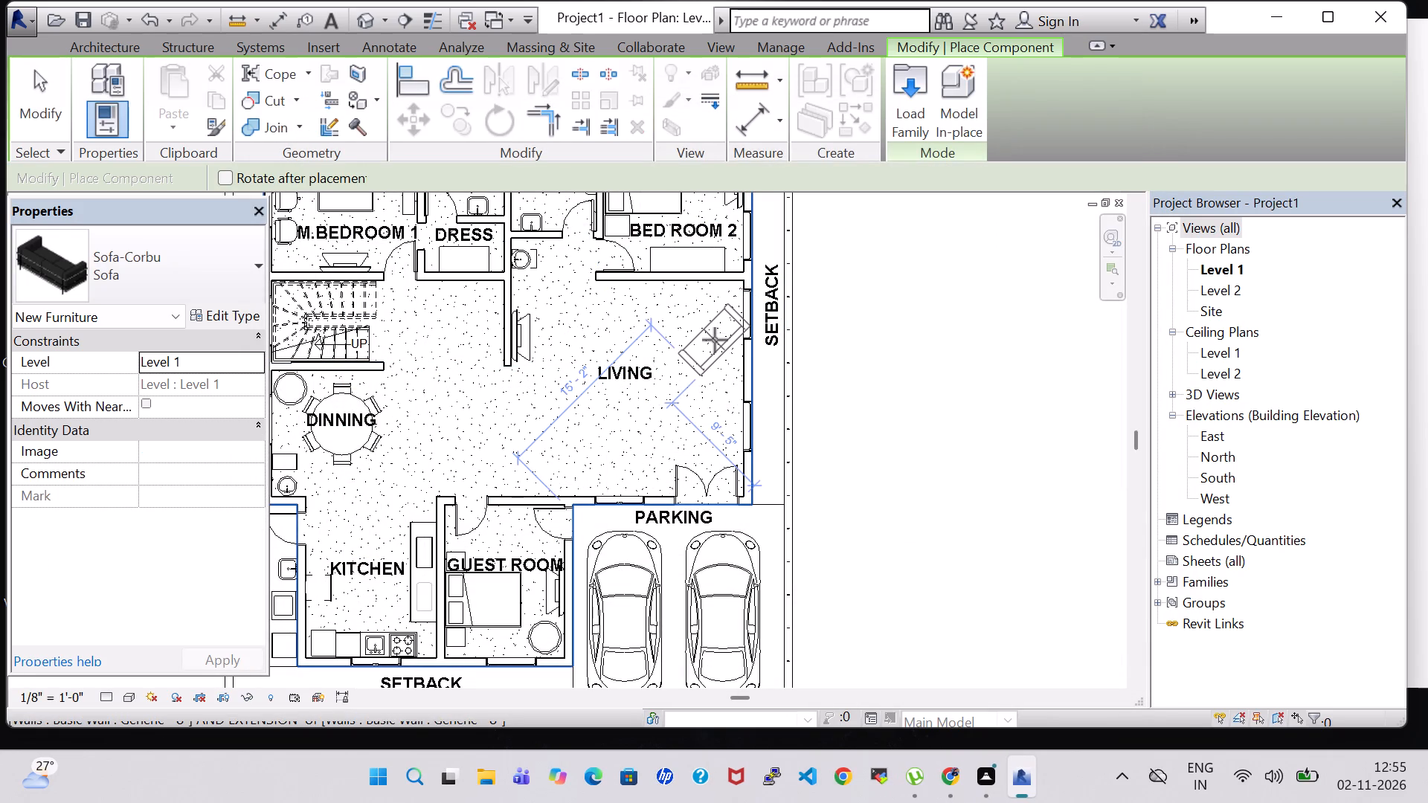
key(space)
scroll(715, 340, up, 2)
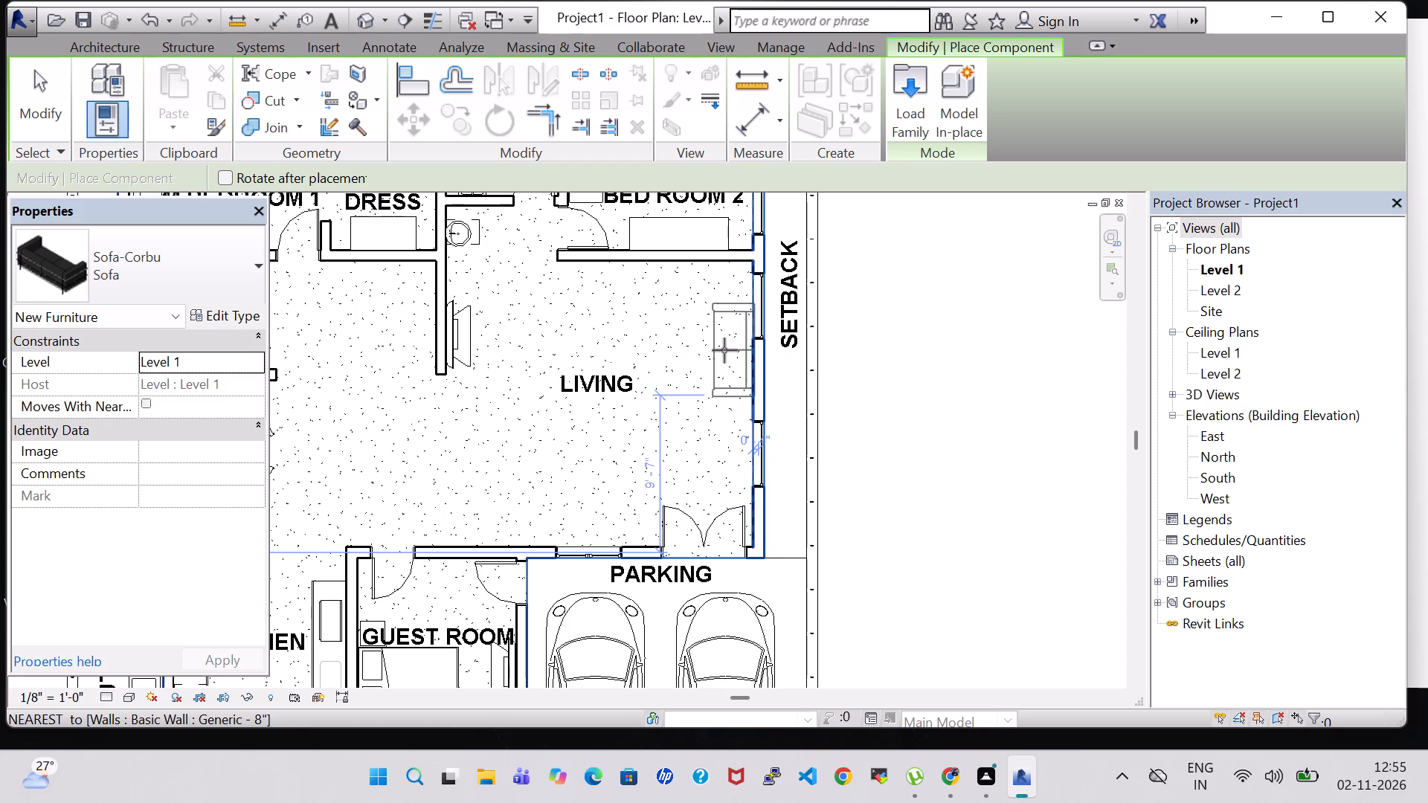
click(721, 350)
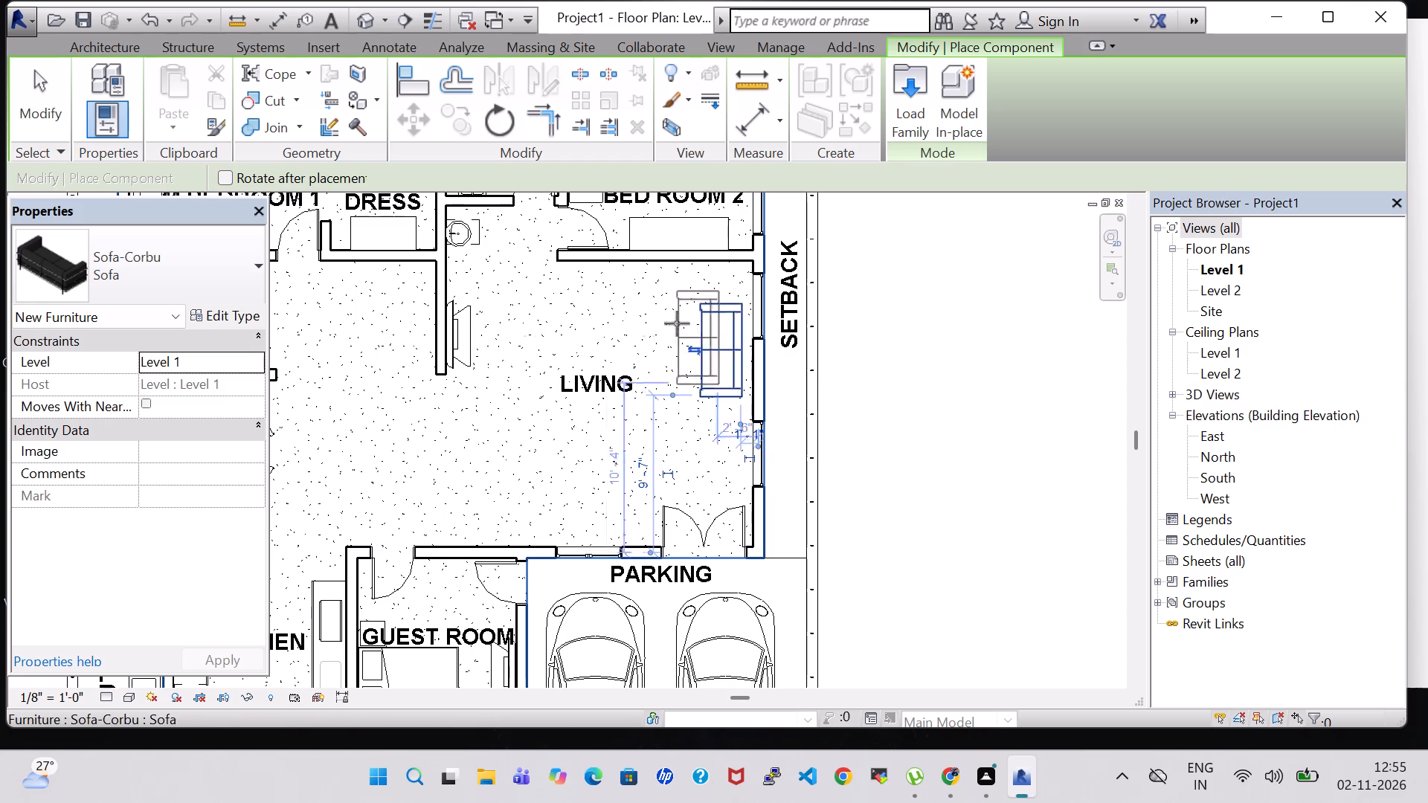
Place a second Sofa-Corbu with its back against the Bed Room 2 wall, facing into the living room.
key(space)
click(638, 285)
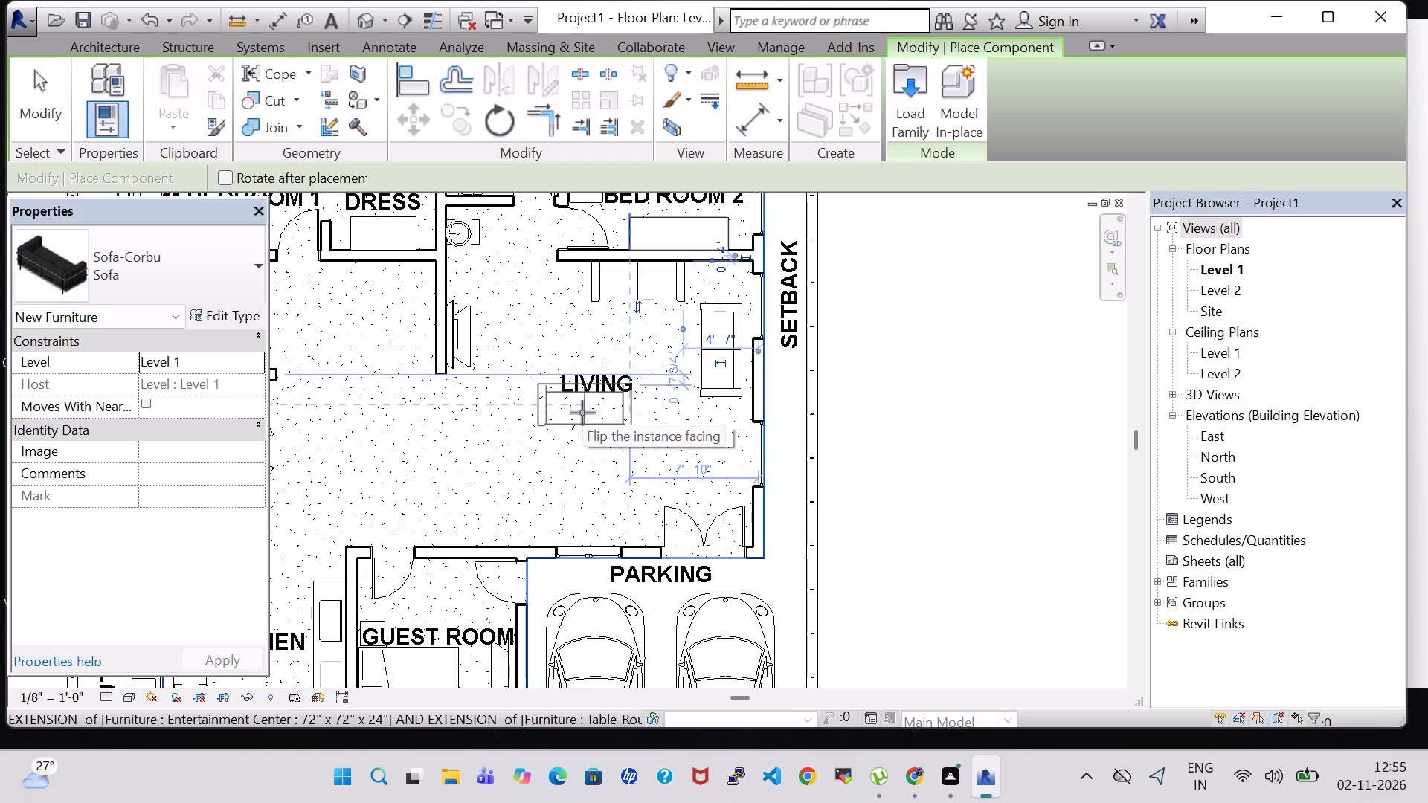
key(Escape)
key(Escape)
key(Escape)
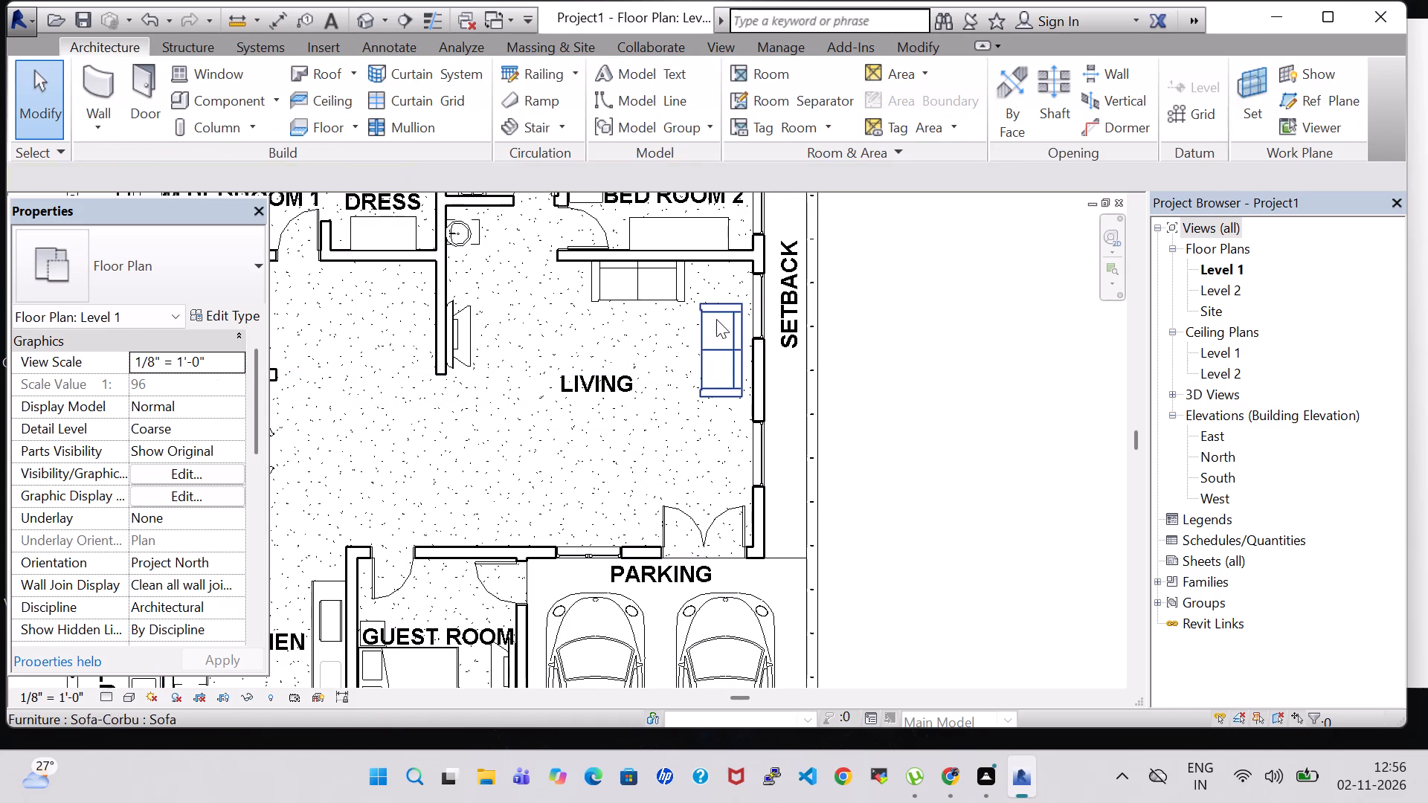
Nudge the sofa facing the TV one increment toward the parking side and two increments toward the exterior wall.
click(716, 319)
key(Down)
key(Right)
key(Right)
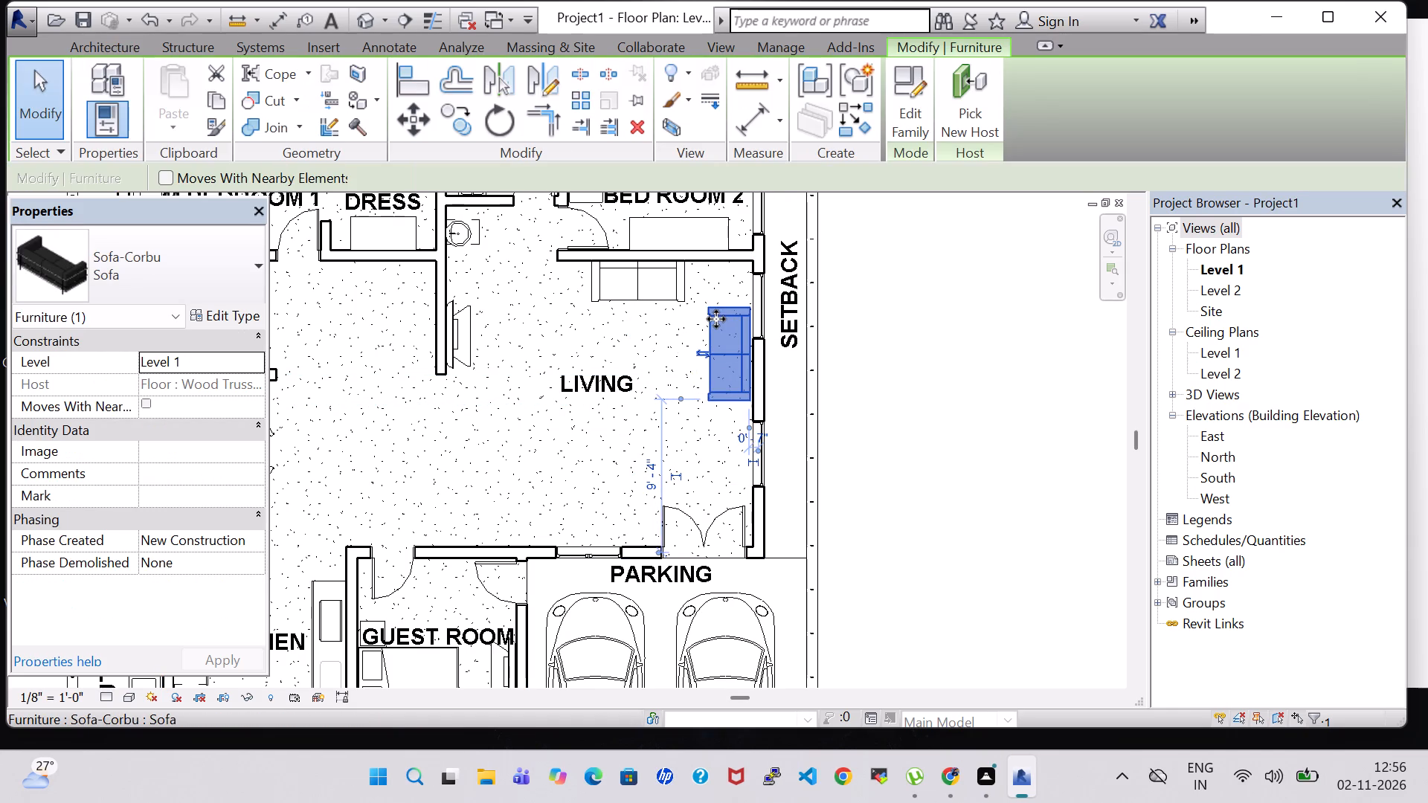
Nudge the sofa along the Bed Room 2 wall one increment away from that wall and three toward the exterior wall.
click(652, 286)
key(Down)
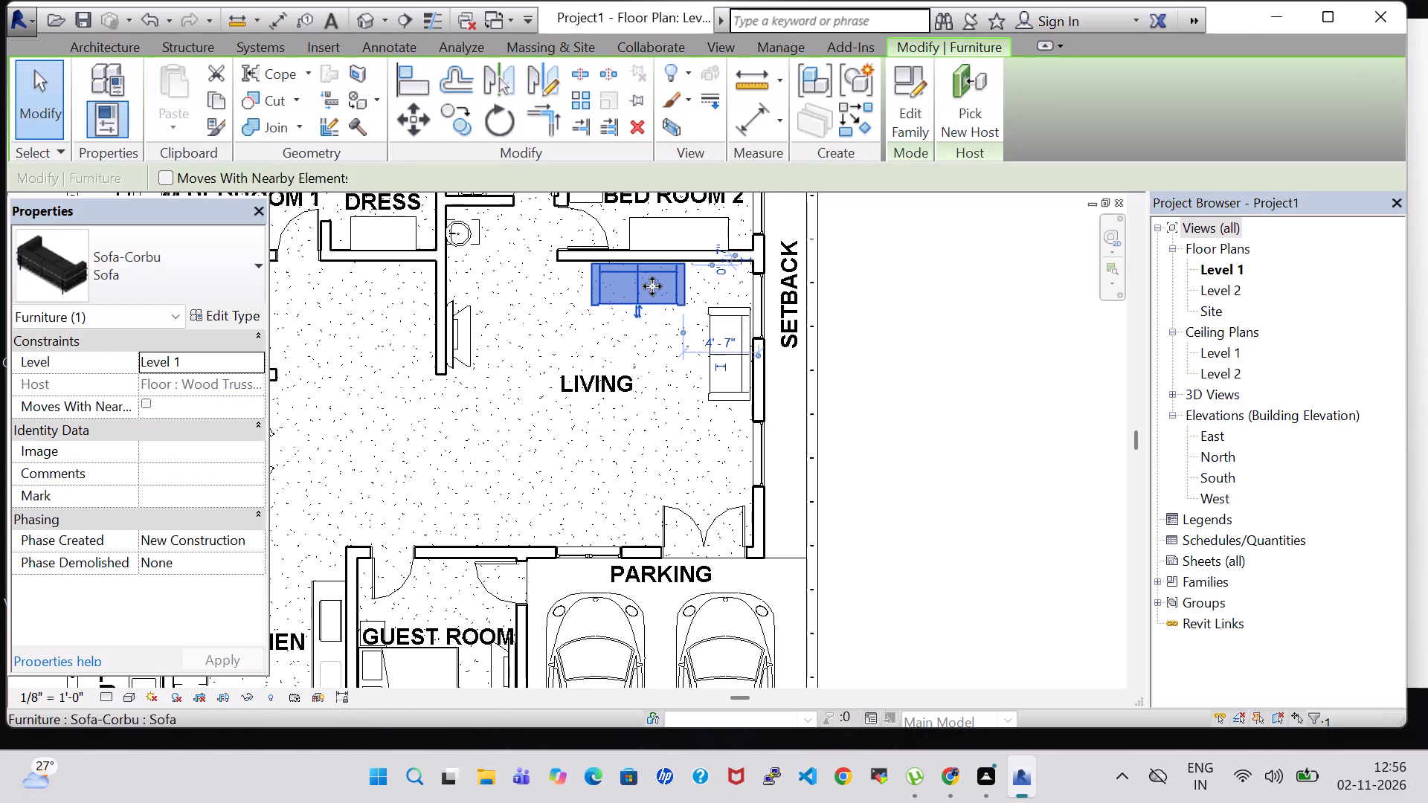
key(Right)
key(Right)
key(Right)
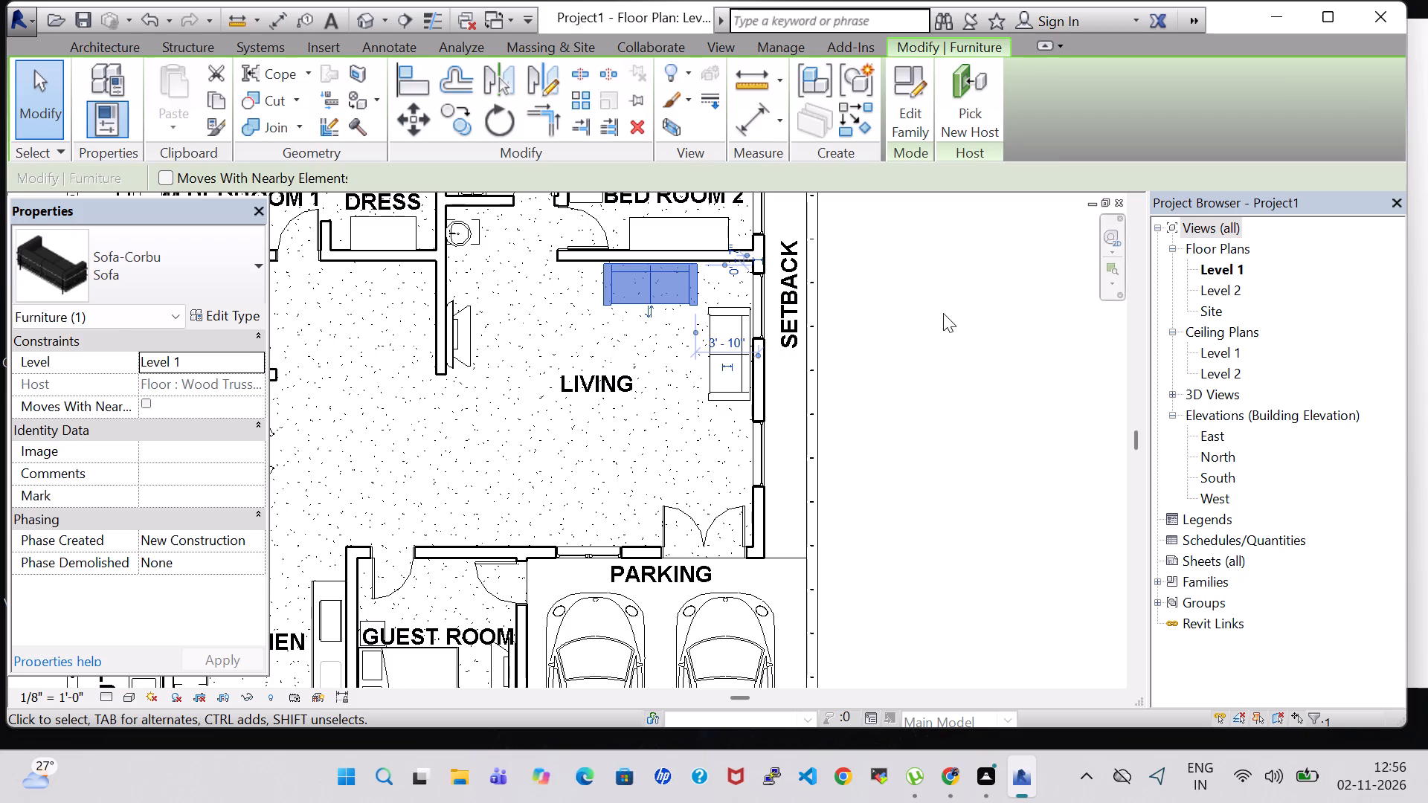
click(939, 315)
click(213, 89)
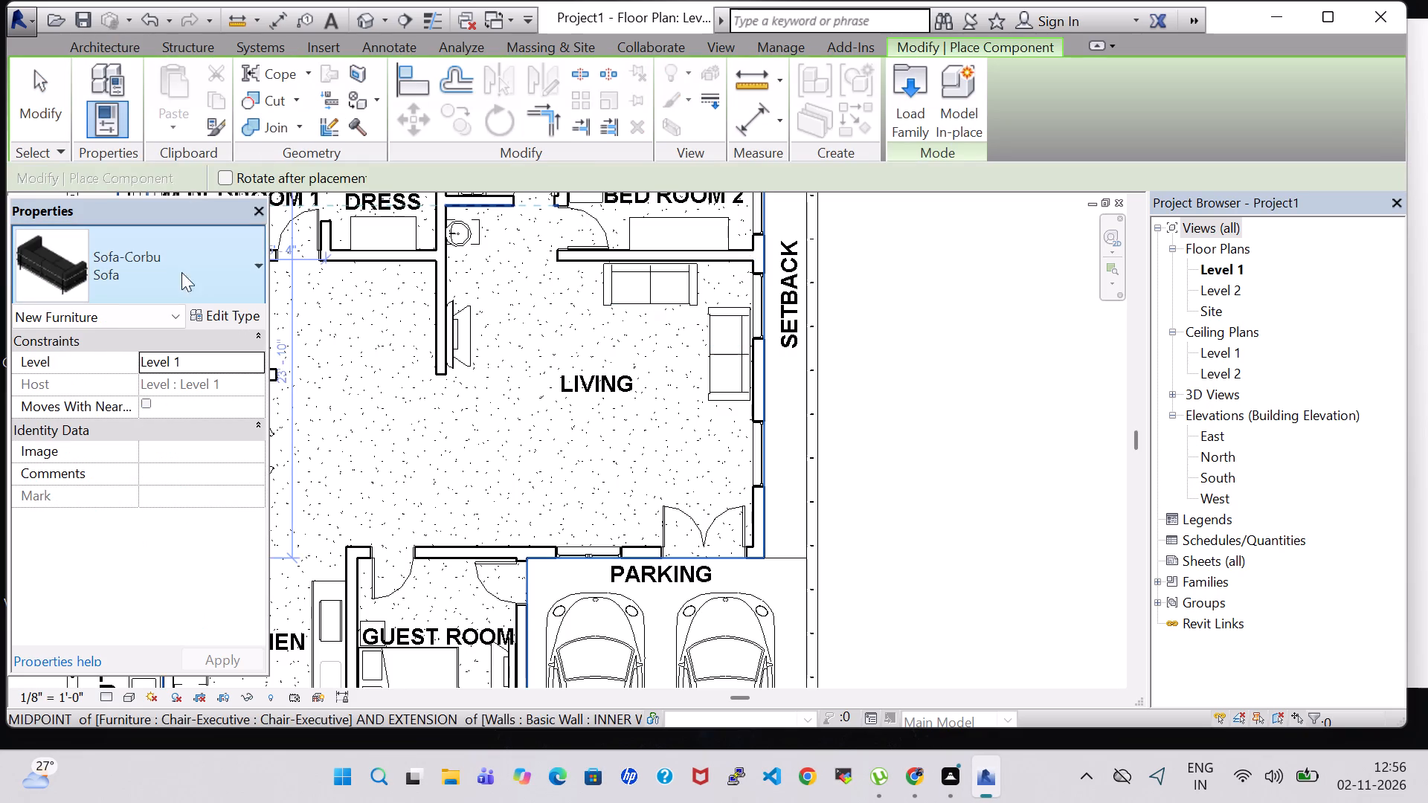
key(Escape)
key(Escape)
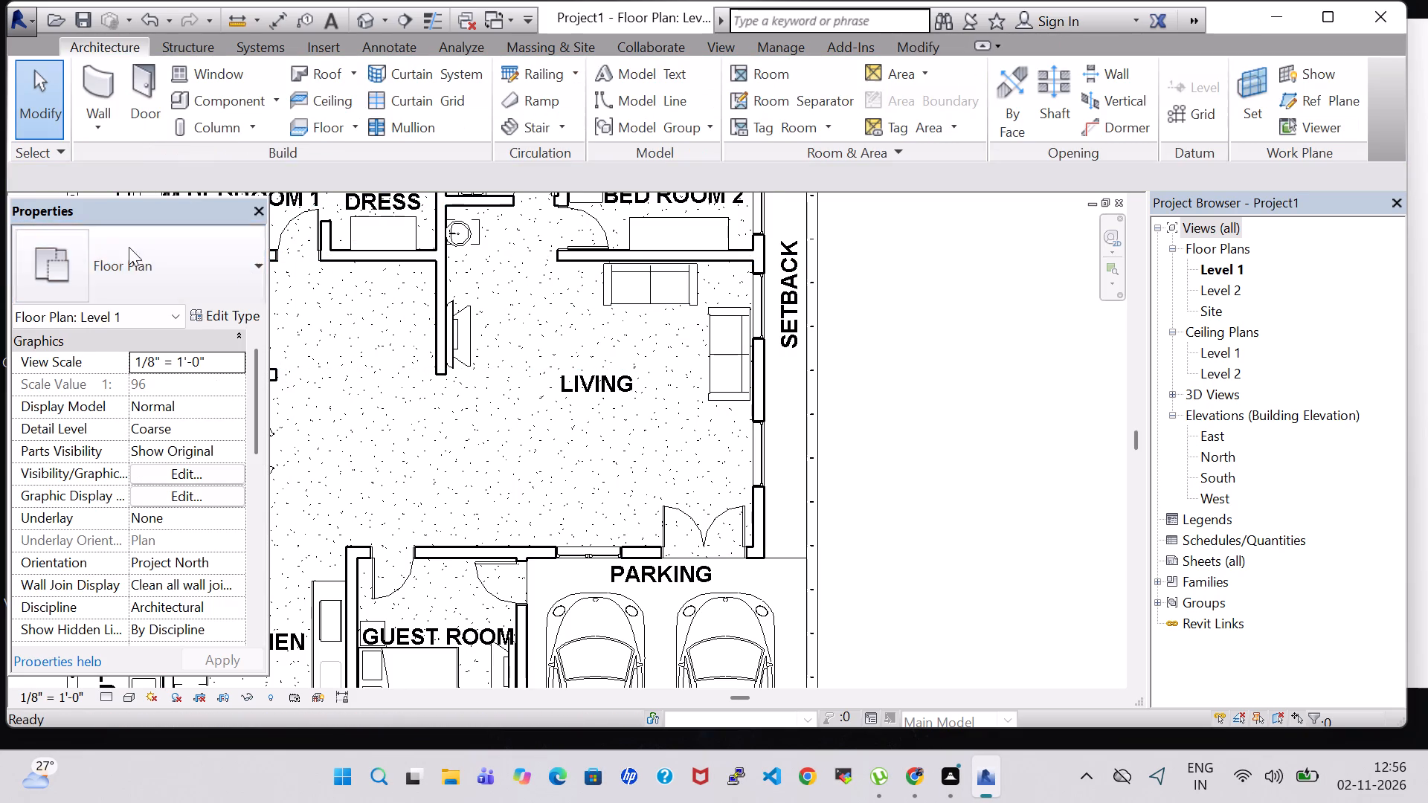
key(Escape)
Place a 36" Diameter Table-Round in the living room corner between the two sofas.
click(214, 97)
click(210, 248)
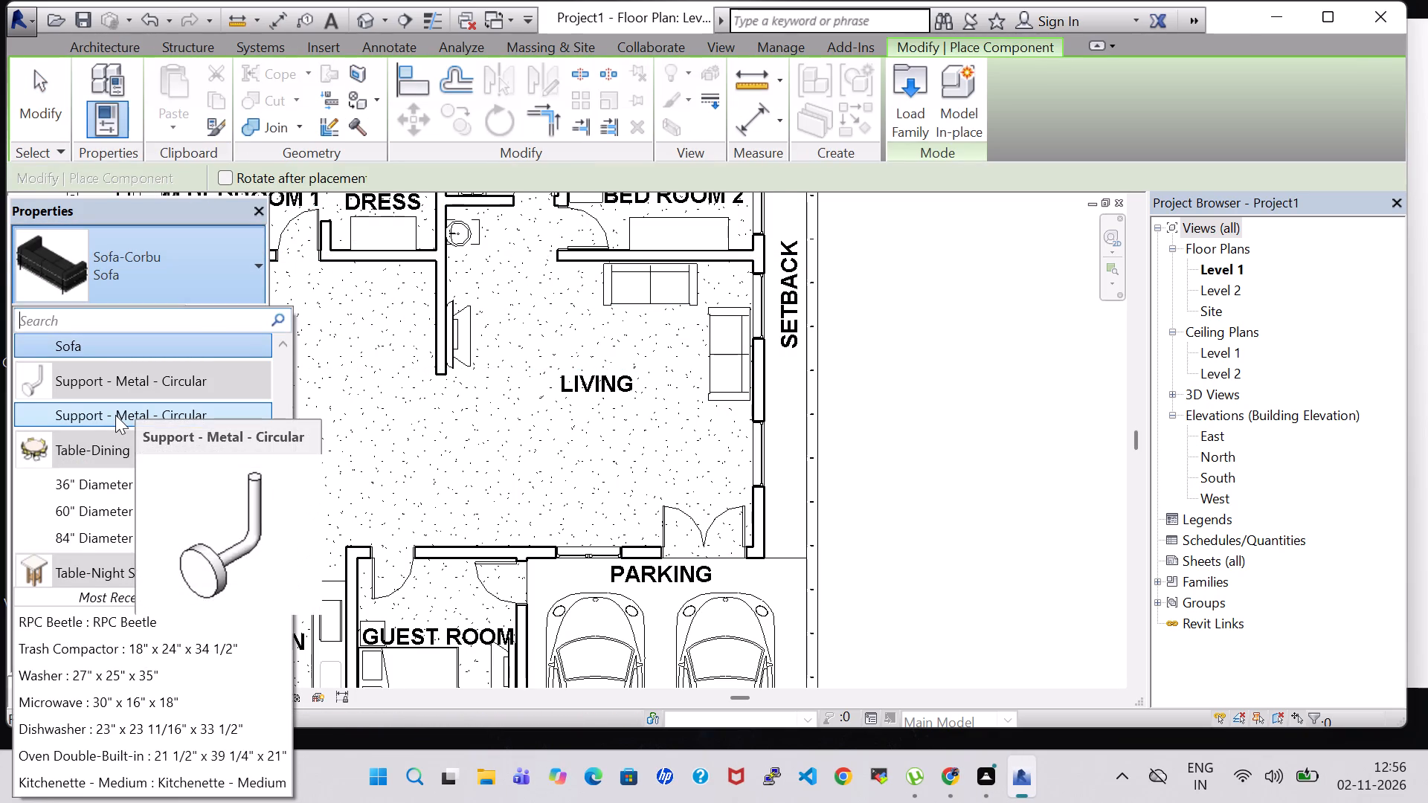
text(TA)
key(b)
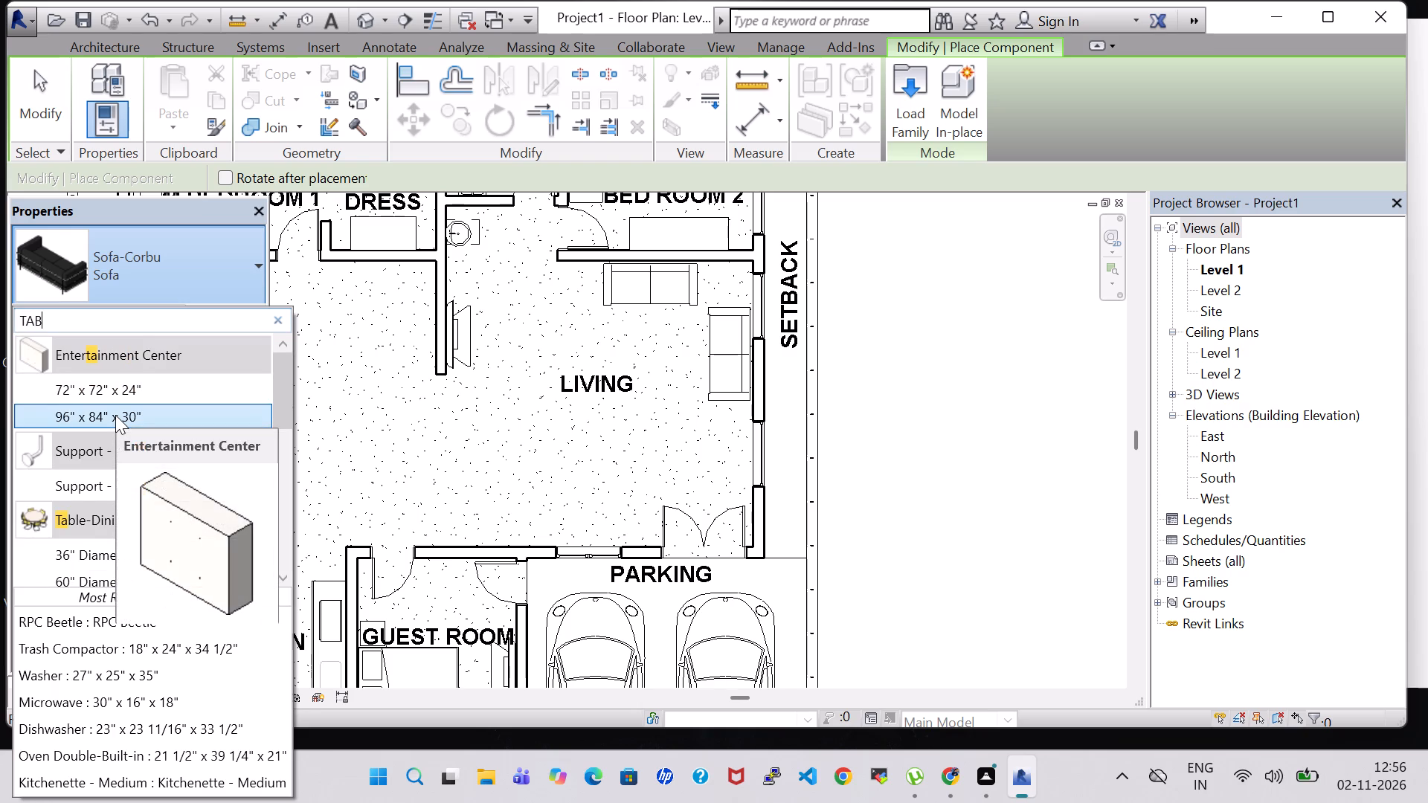
scroll(122, 561, down, 2)
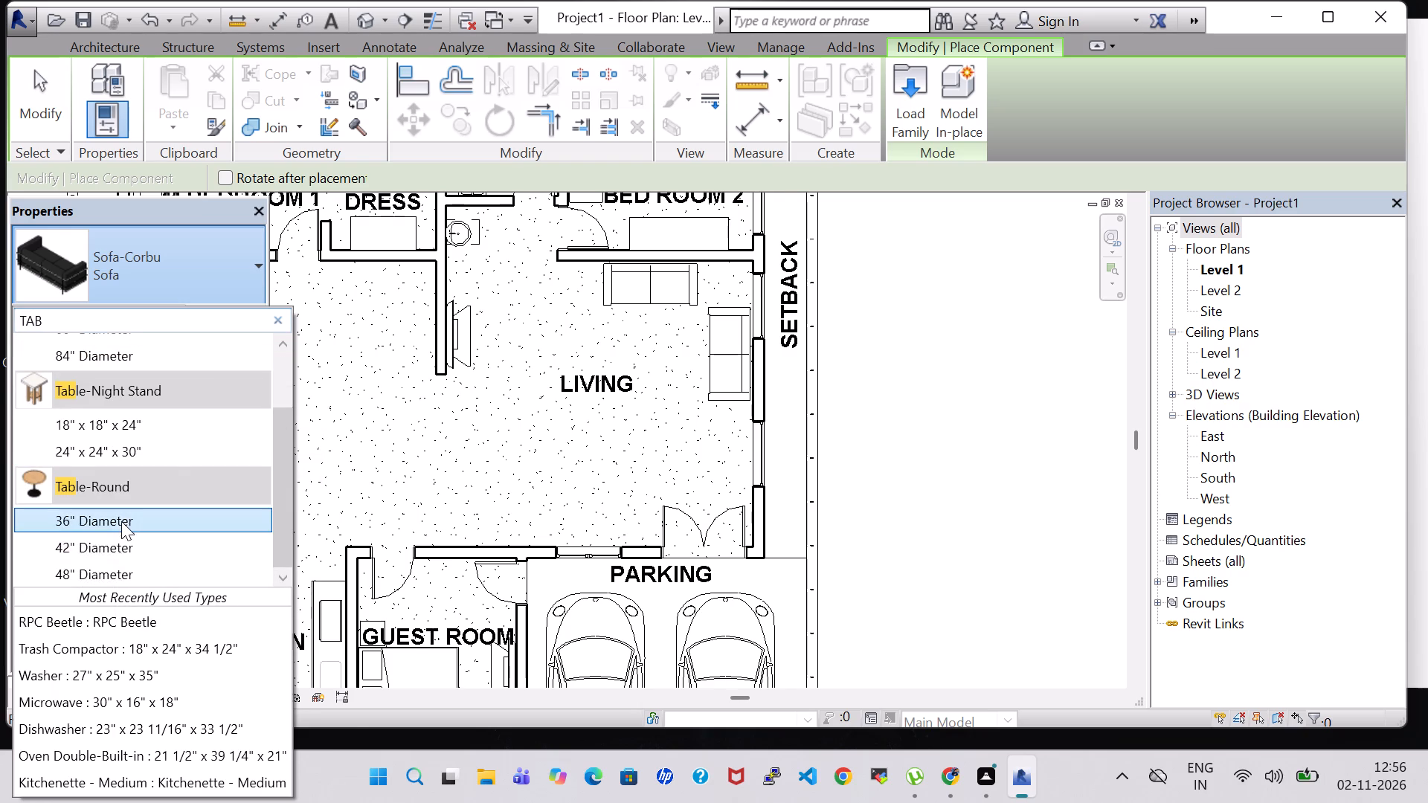
click(121, 520)
scroll(725, 320, up, 5)
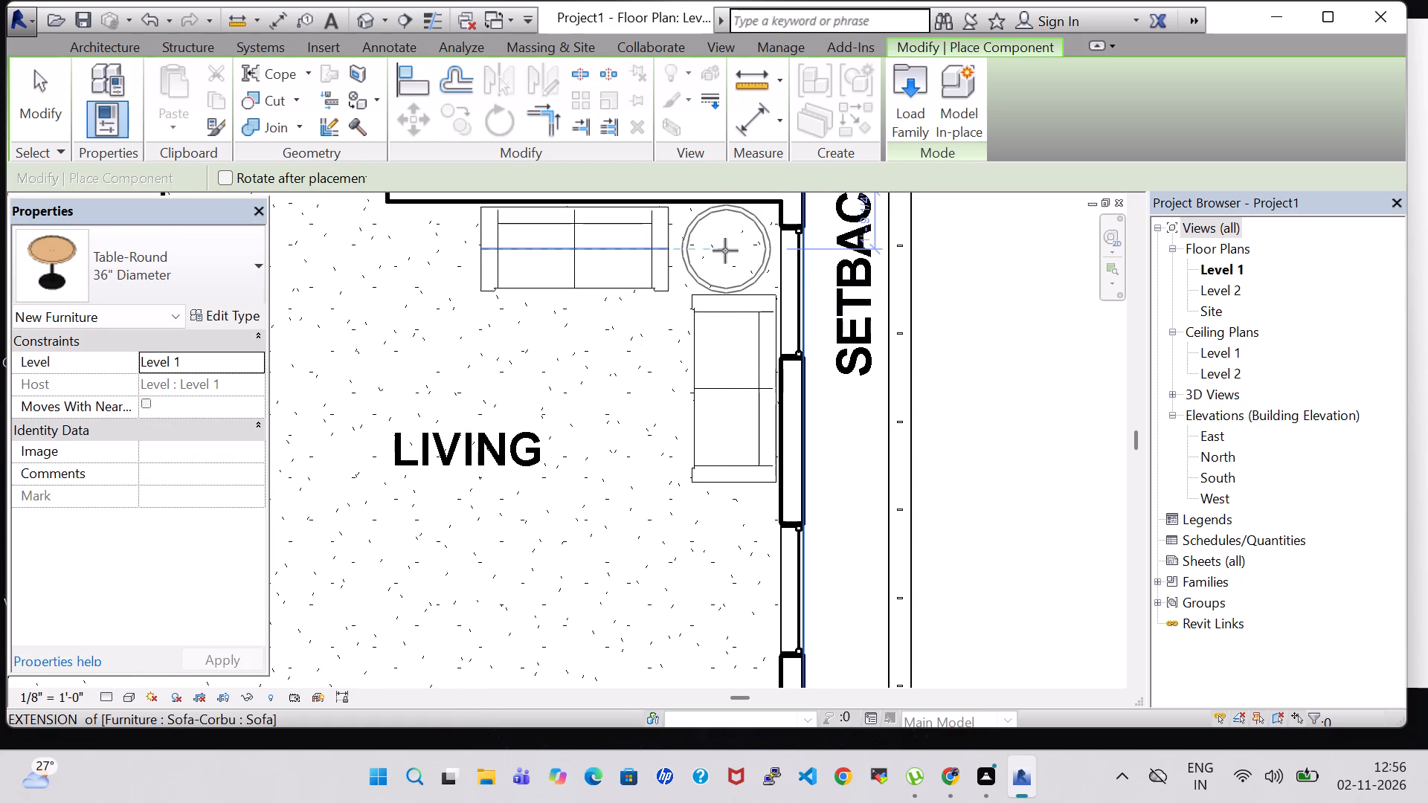
click(725, 251)
key(Escape)
key(Escape)
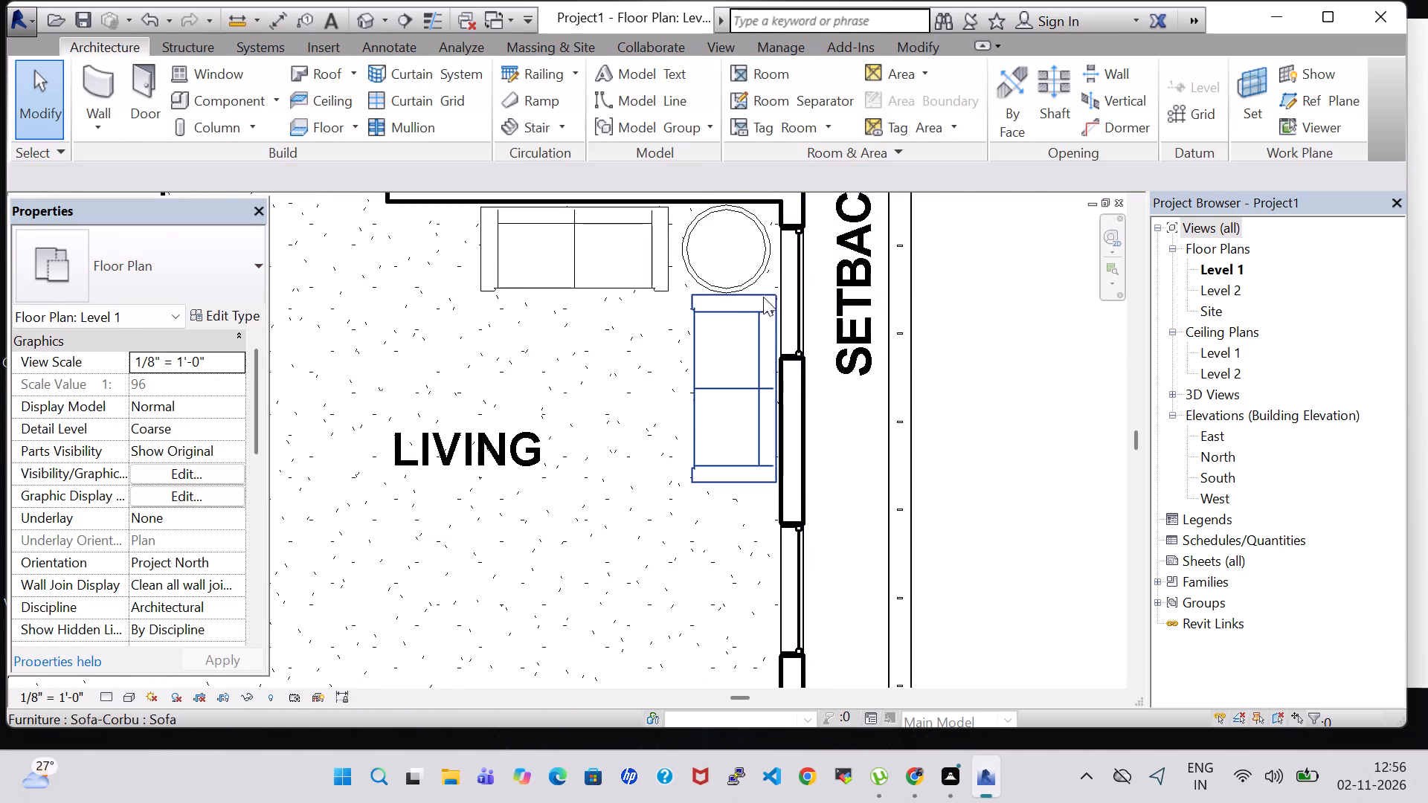
Nudge the sofa facing the TV one increment toward the parking side, keeping its distance from the exterior wall.
click(759, 303)
key(Down)
key(Left)
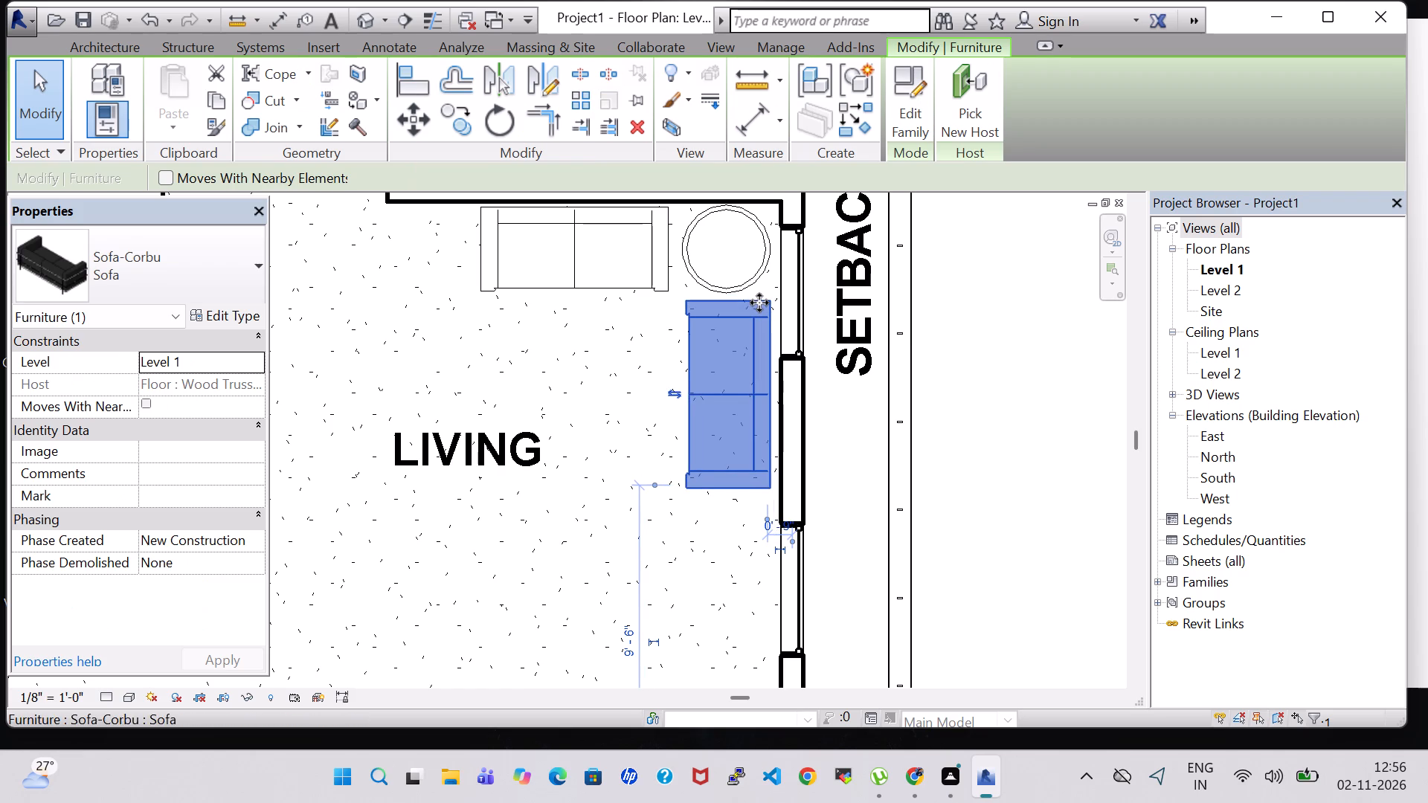
key(Right)
click(963, 323)
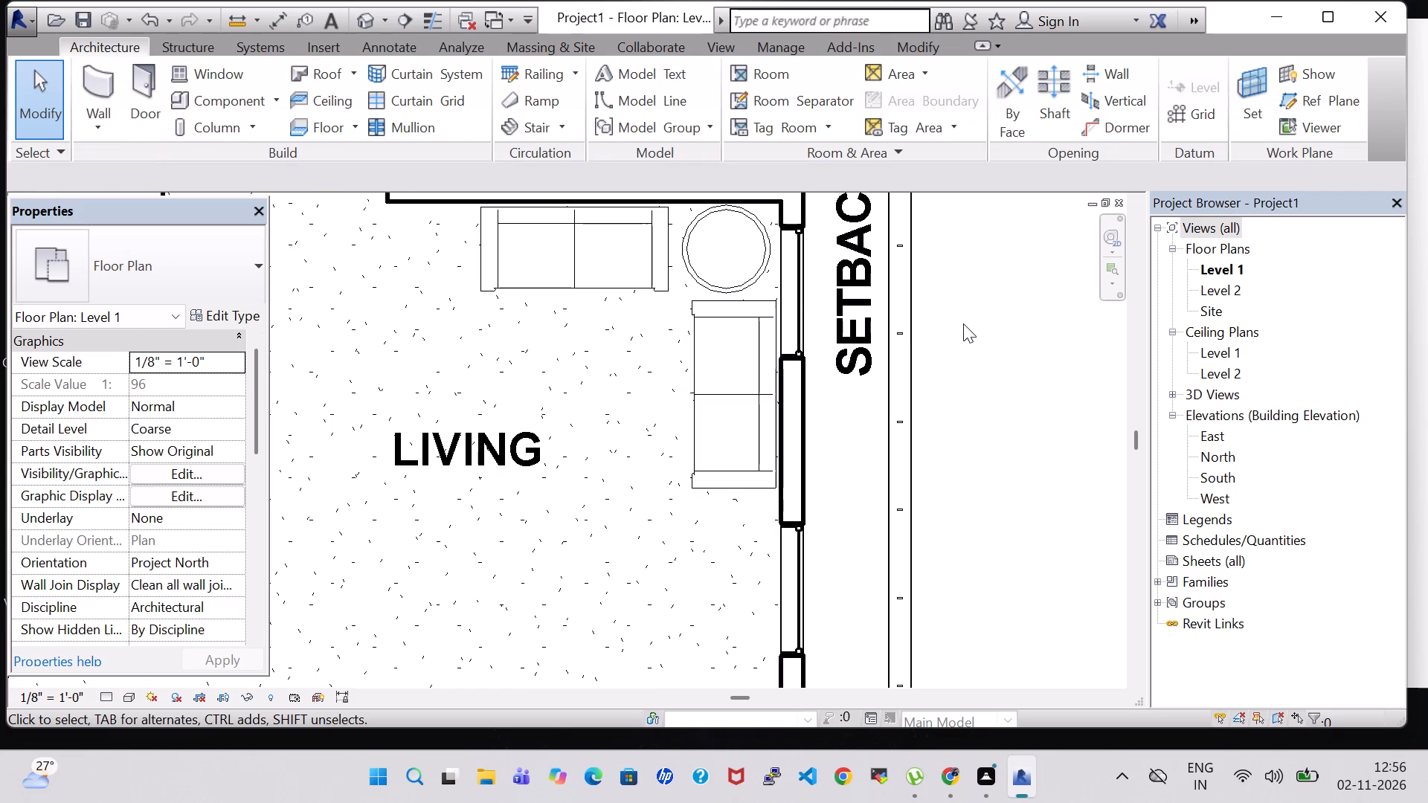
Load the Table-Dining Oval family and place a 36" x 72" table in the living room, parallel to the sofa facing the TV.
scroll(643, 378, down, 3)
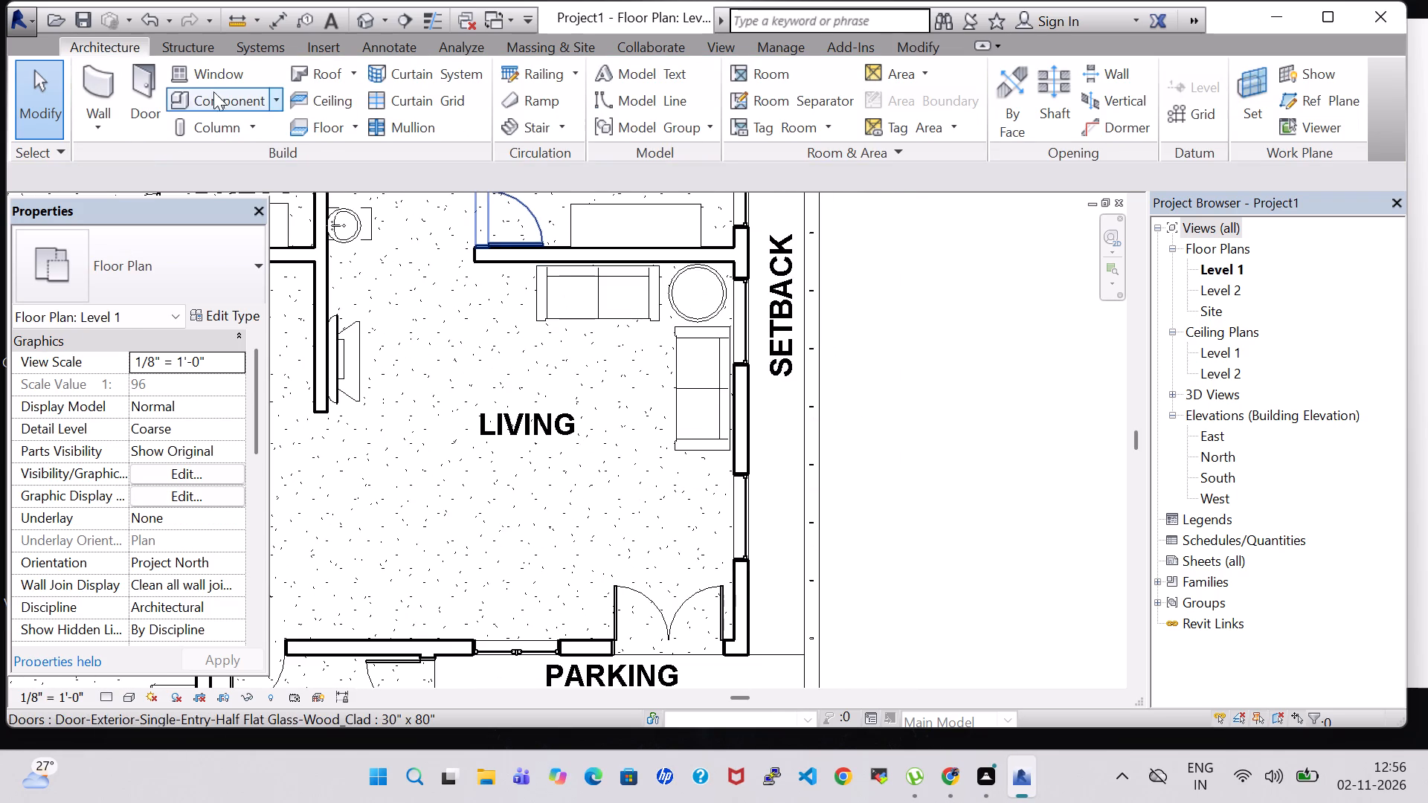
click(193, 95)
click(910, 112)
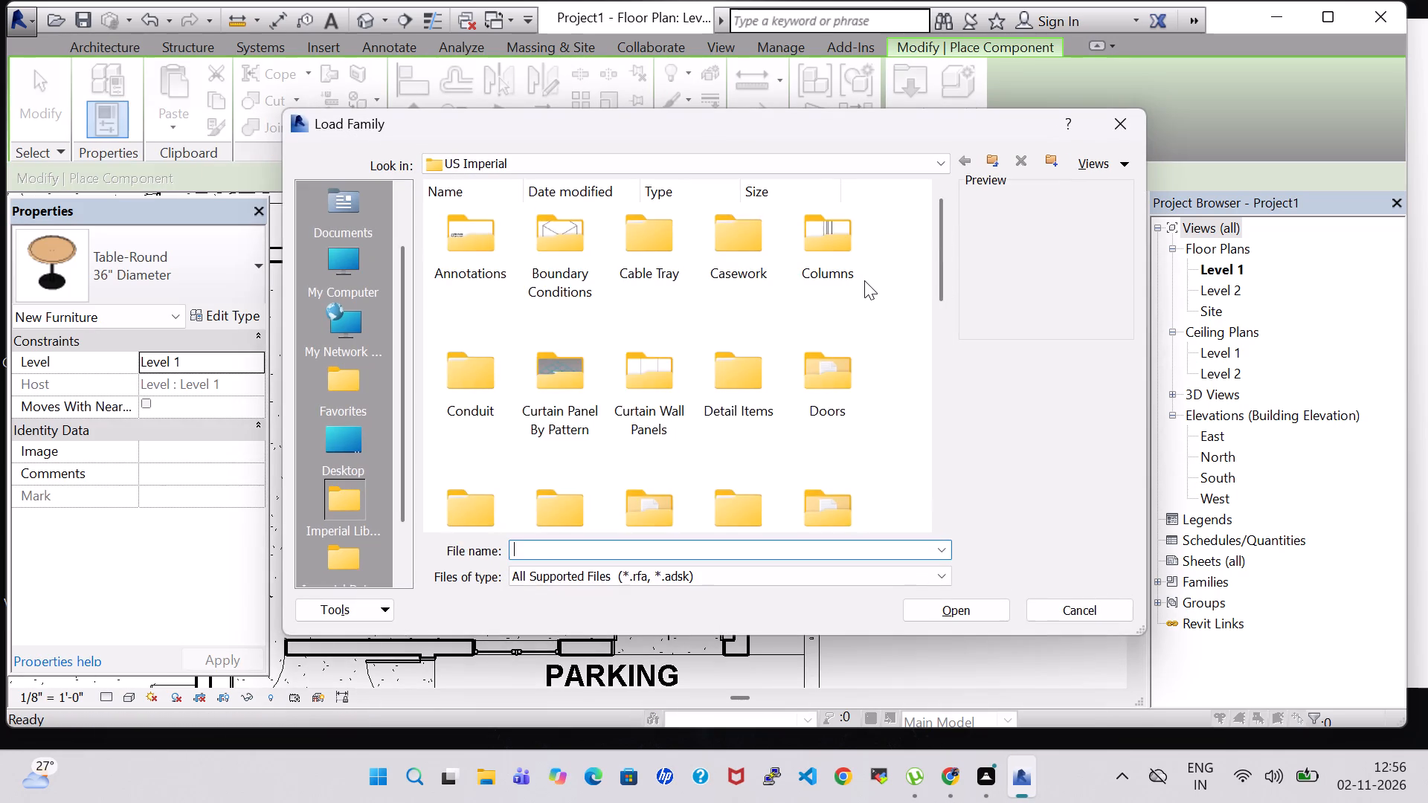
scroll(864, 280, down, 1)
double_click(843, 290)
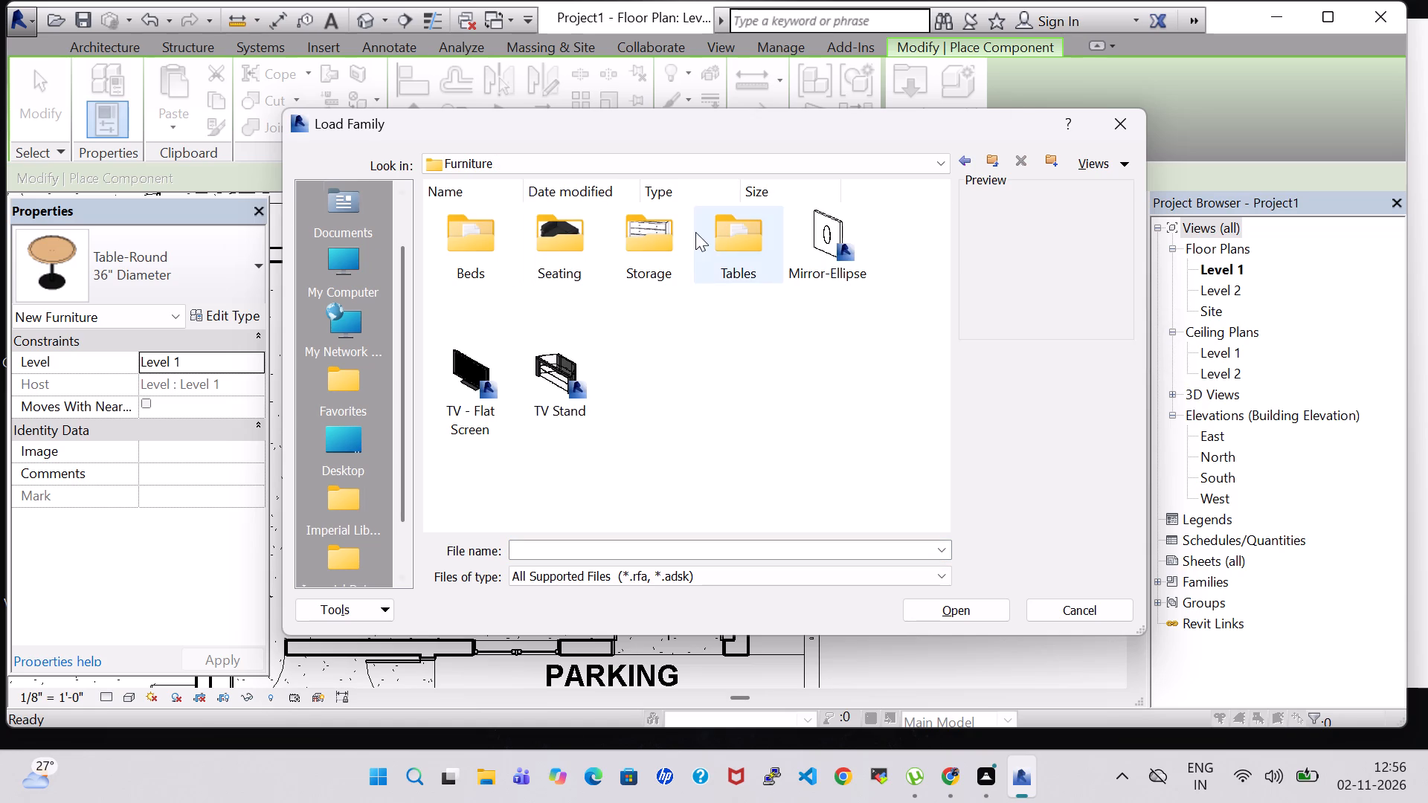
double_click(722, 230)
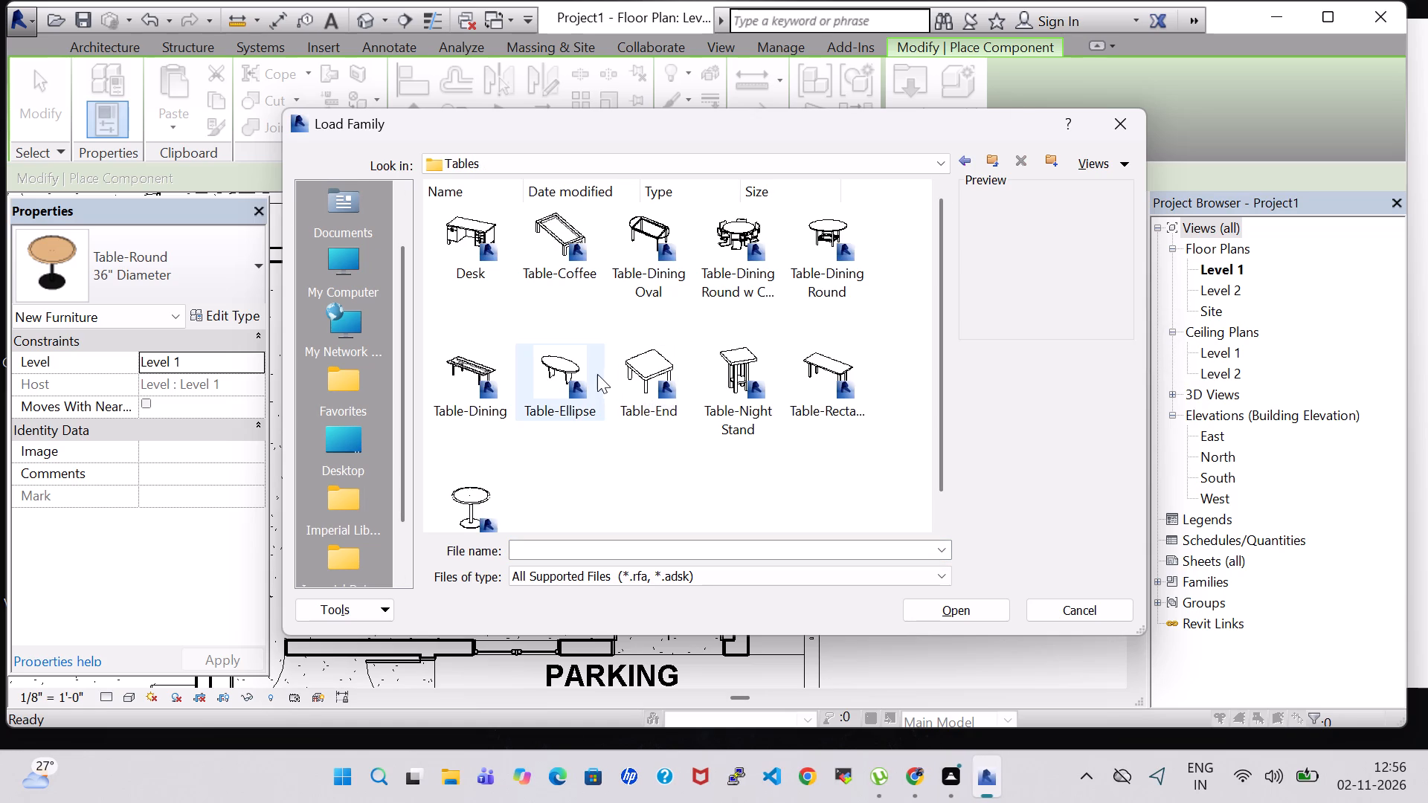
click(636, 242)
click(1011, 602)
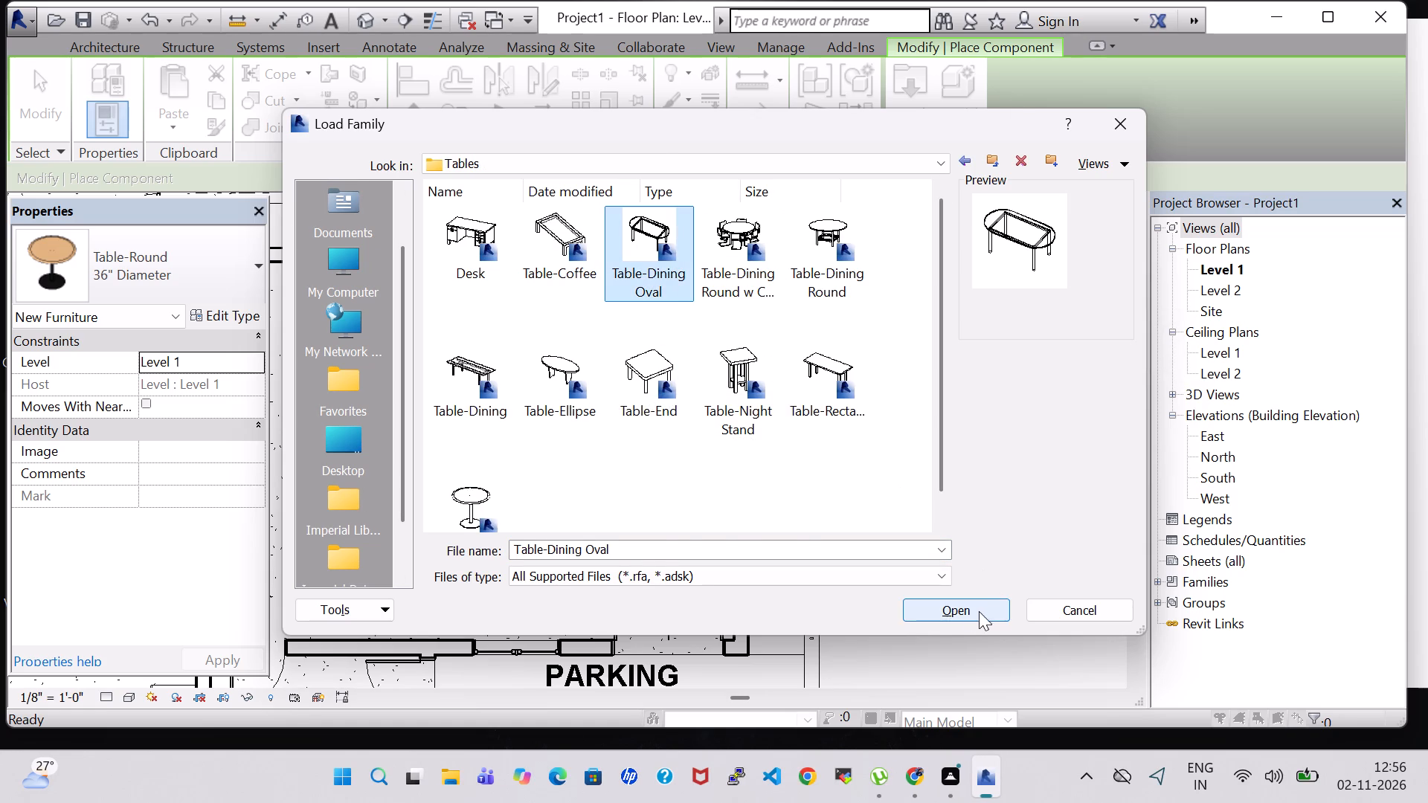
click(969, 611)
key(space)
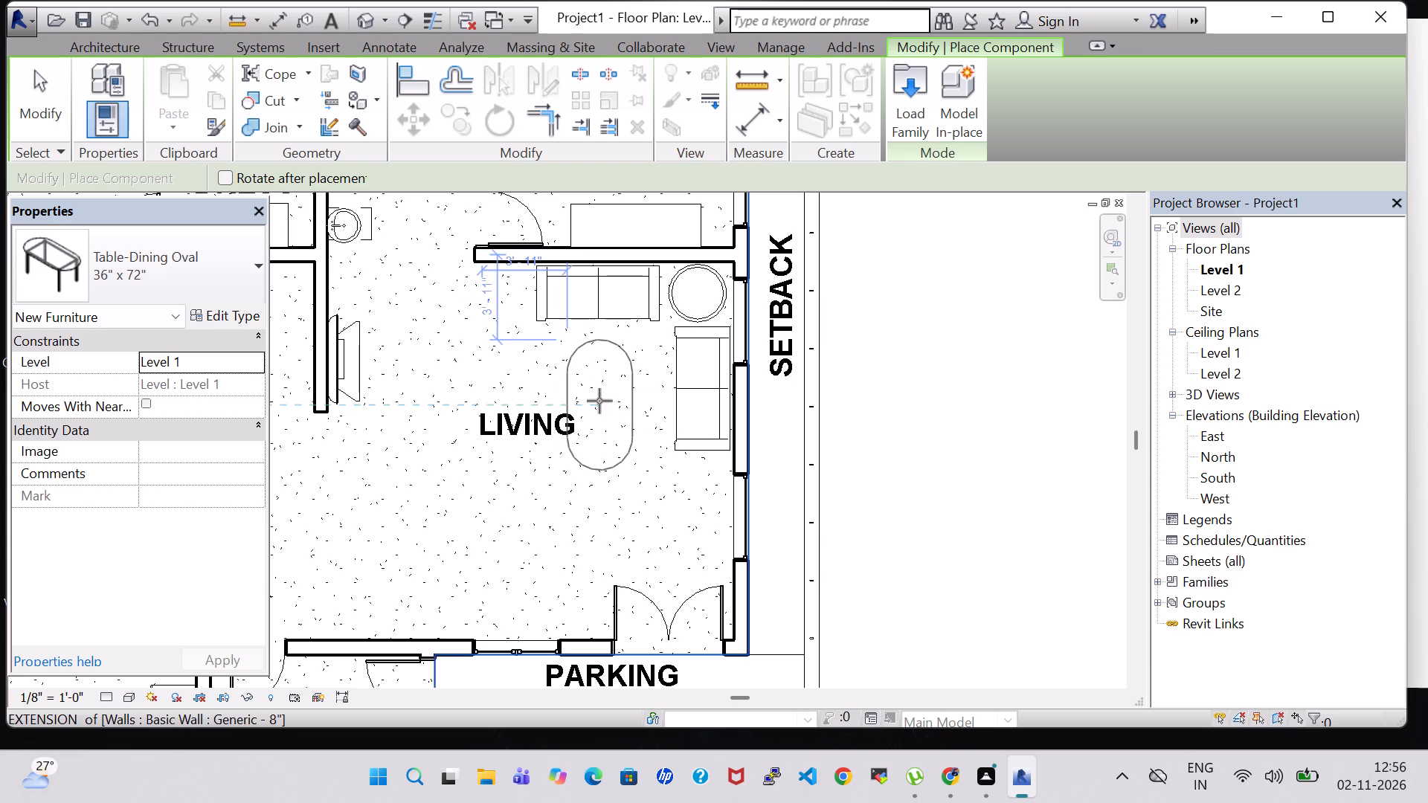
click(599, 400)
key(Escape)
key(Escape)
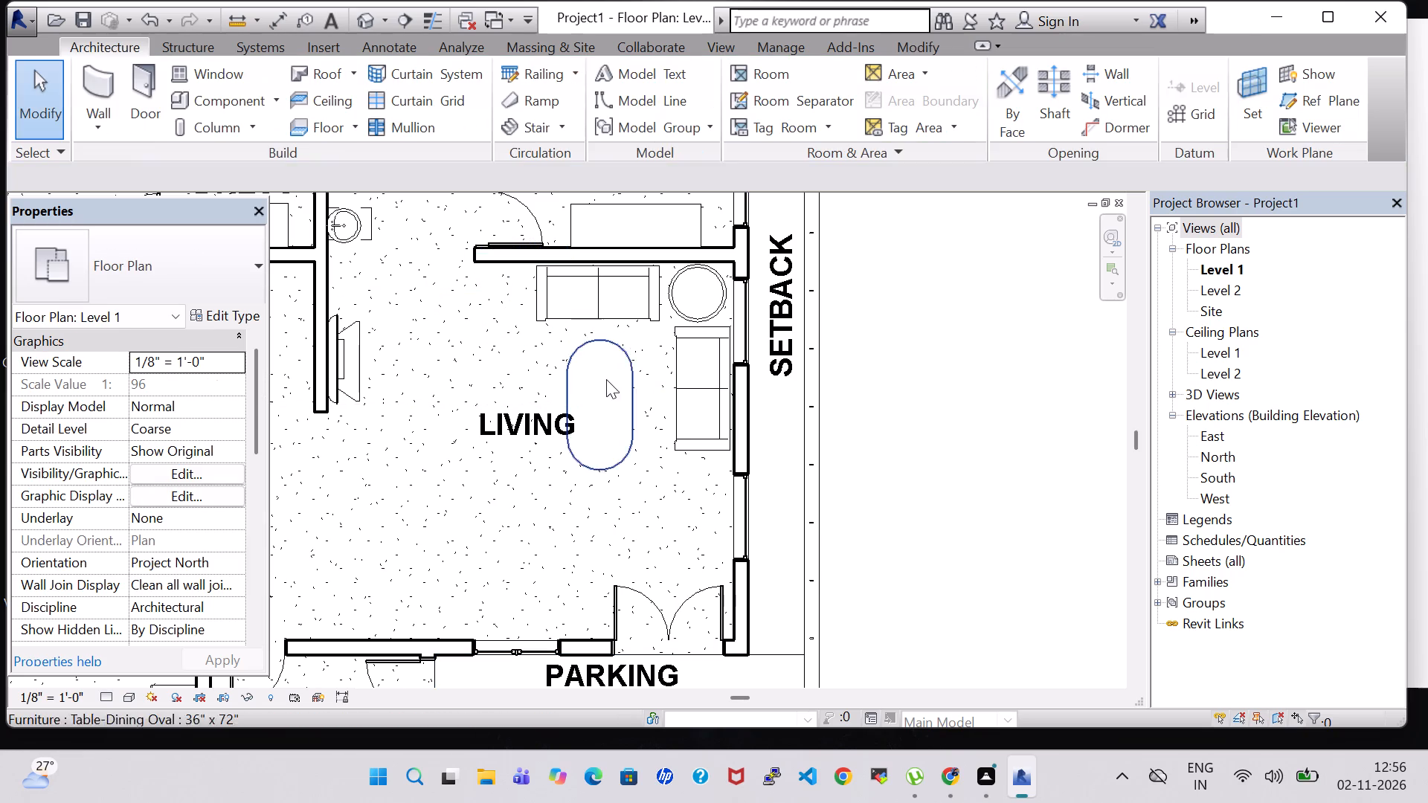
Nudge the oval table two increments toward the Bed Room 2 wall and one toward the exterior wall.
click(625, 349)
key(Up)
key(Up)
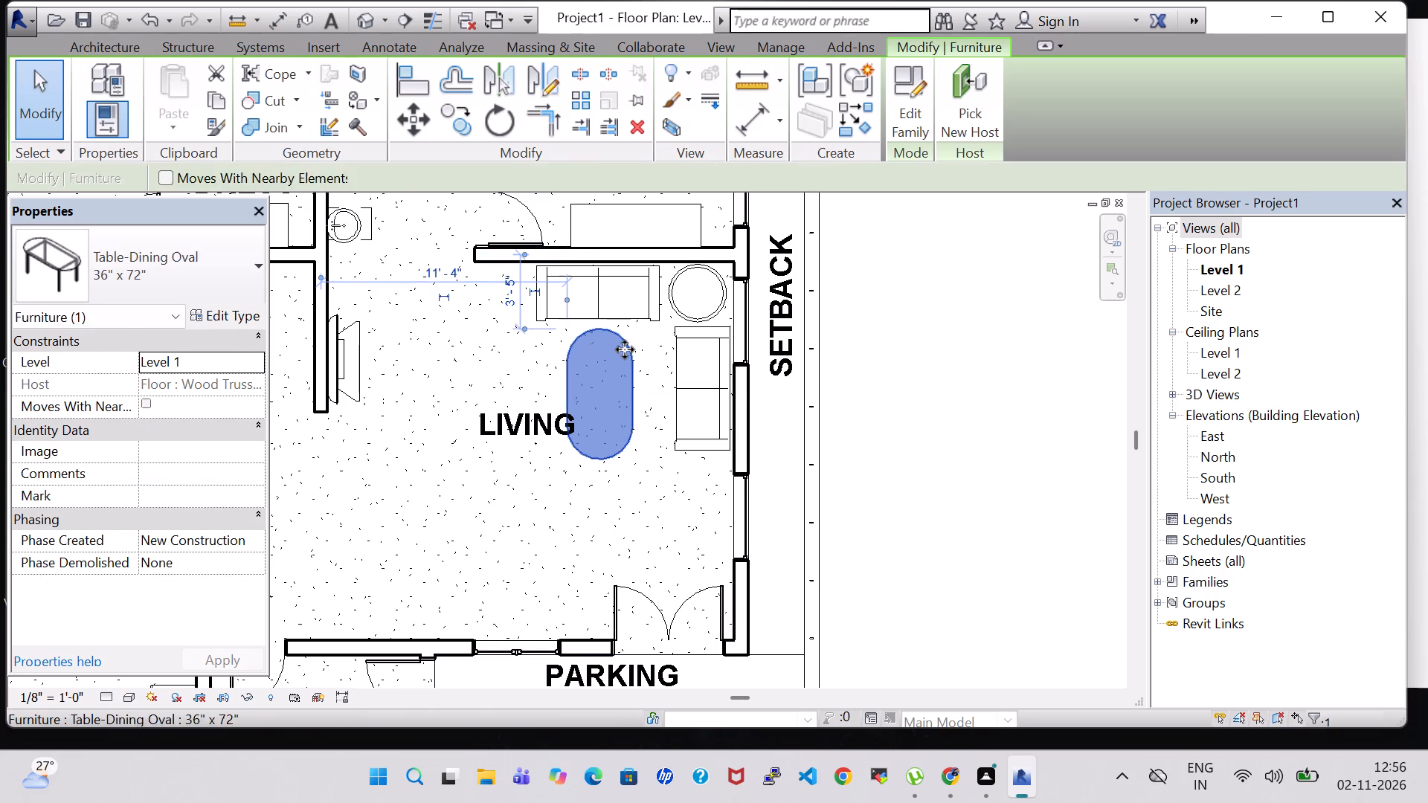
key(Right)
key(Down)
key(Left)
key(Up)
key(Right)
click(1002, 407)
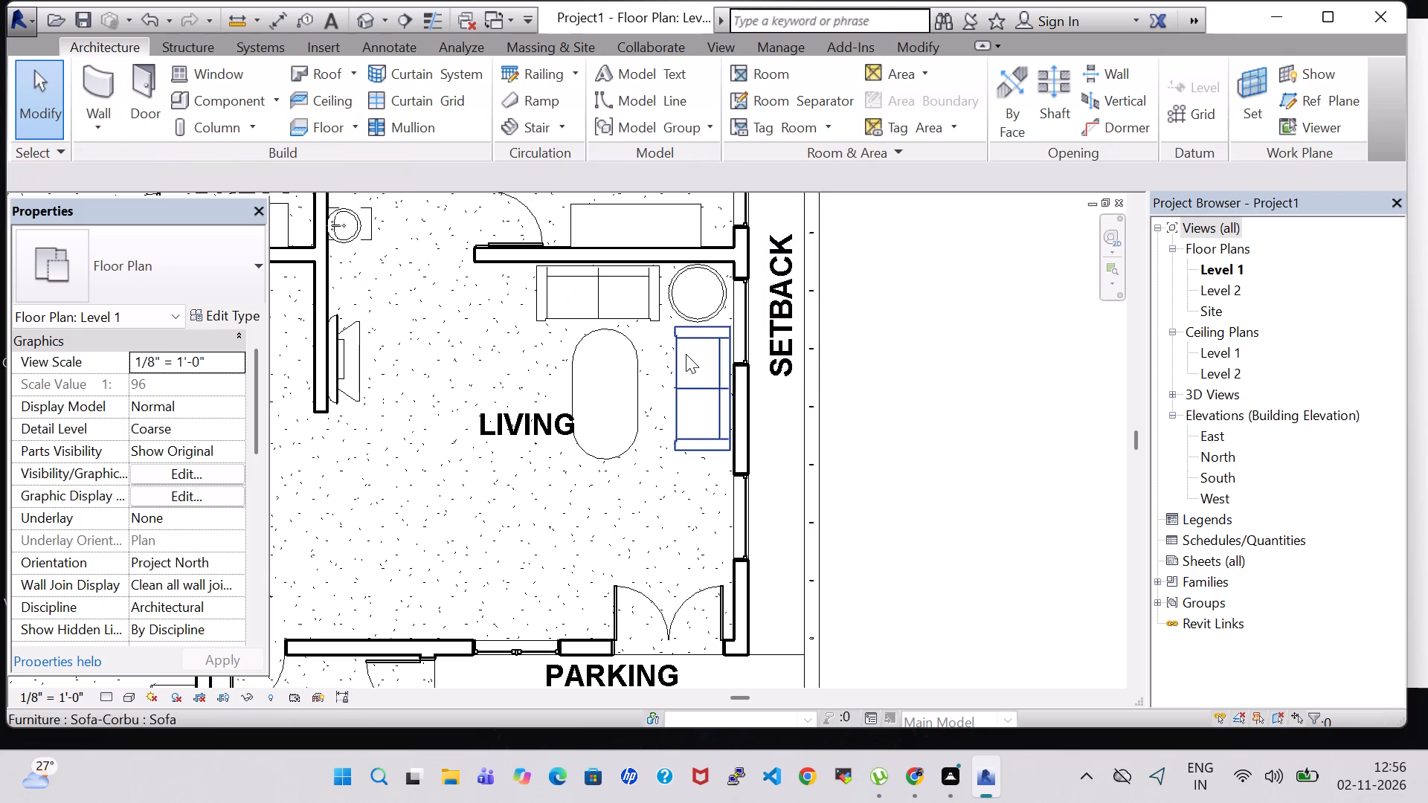
Nudge the sofa facing the TV one increment toward the parking side.
click(686, 354)
key(Down)
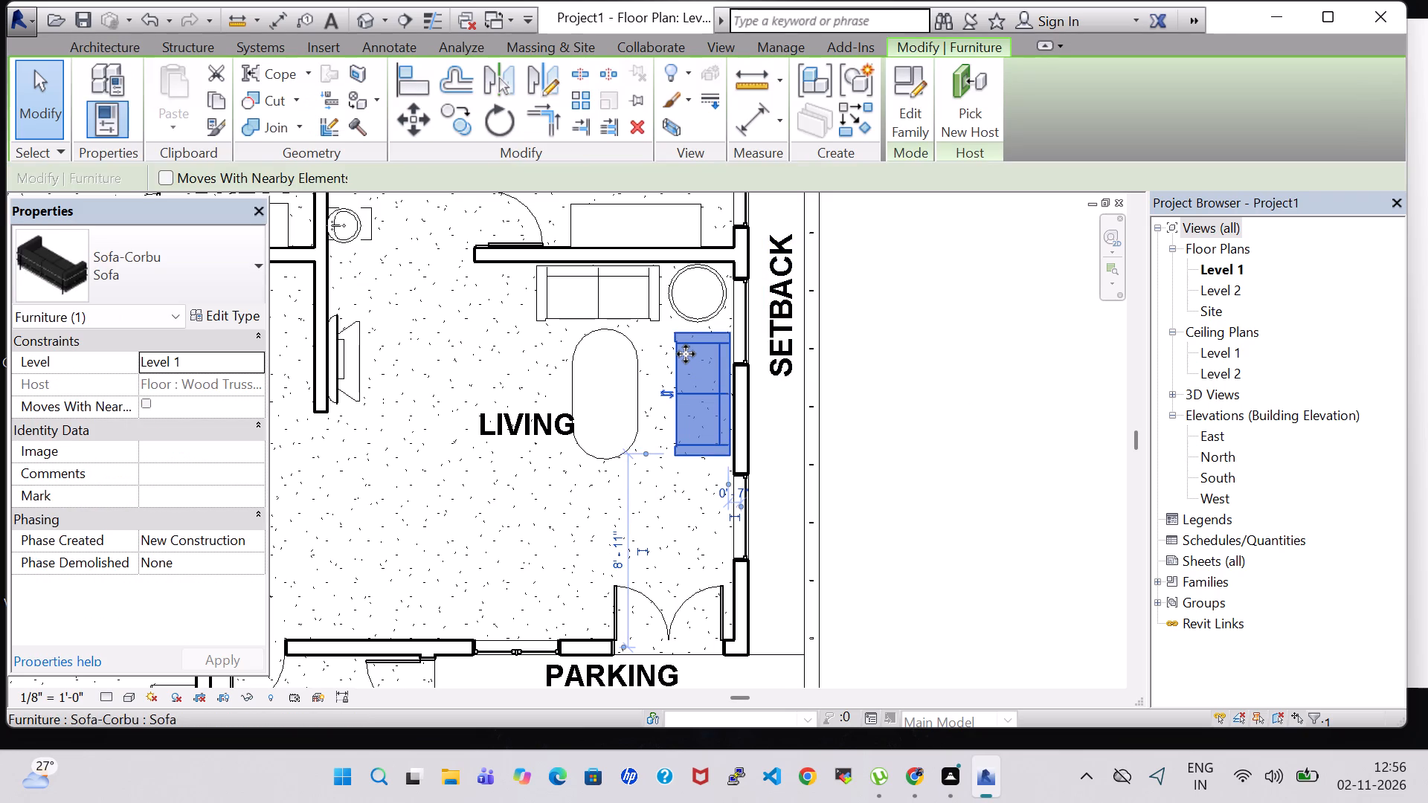
click(948, 357)
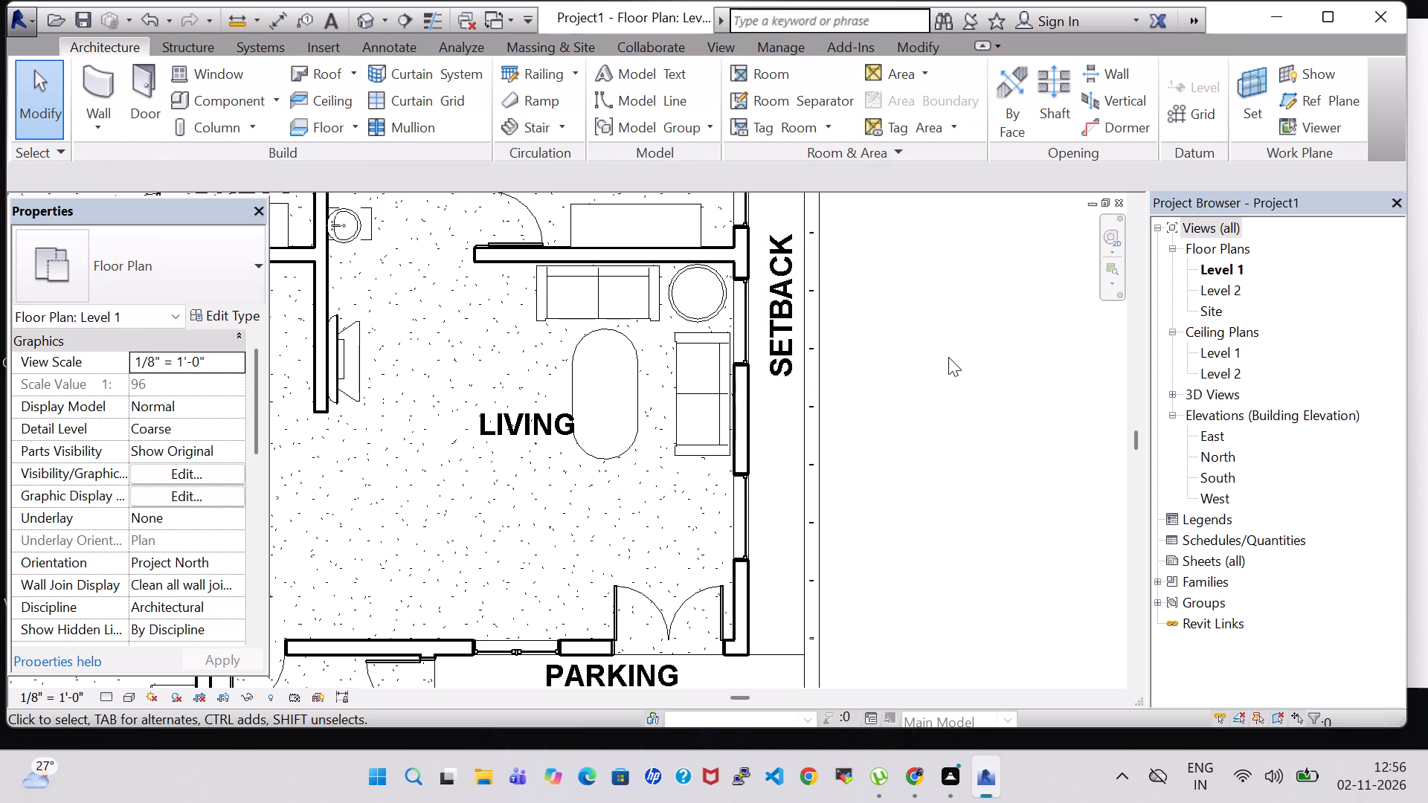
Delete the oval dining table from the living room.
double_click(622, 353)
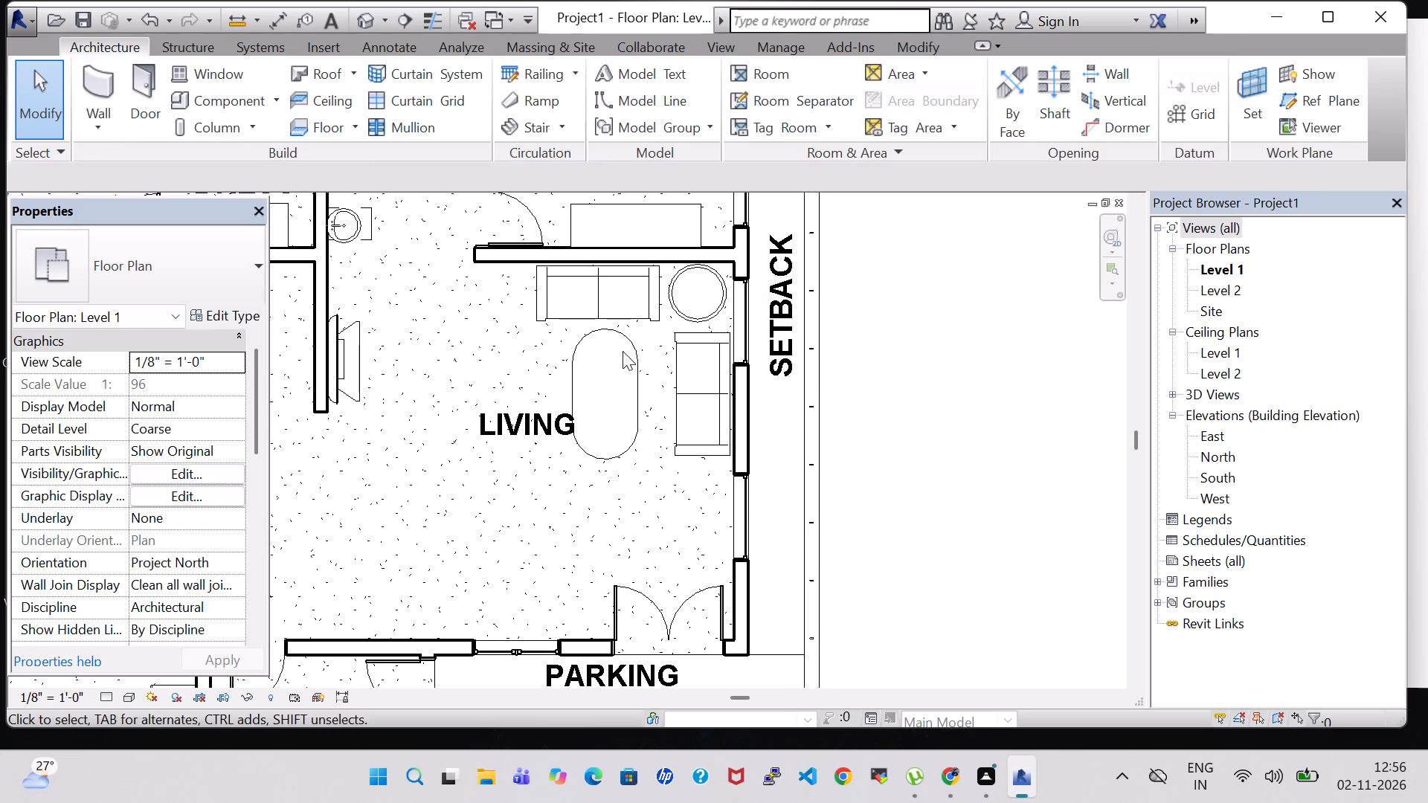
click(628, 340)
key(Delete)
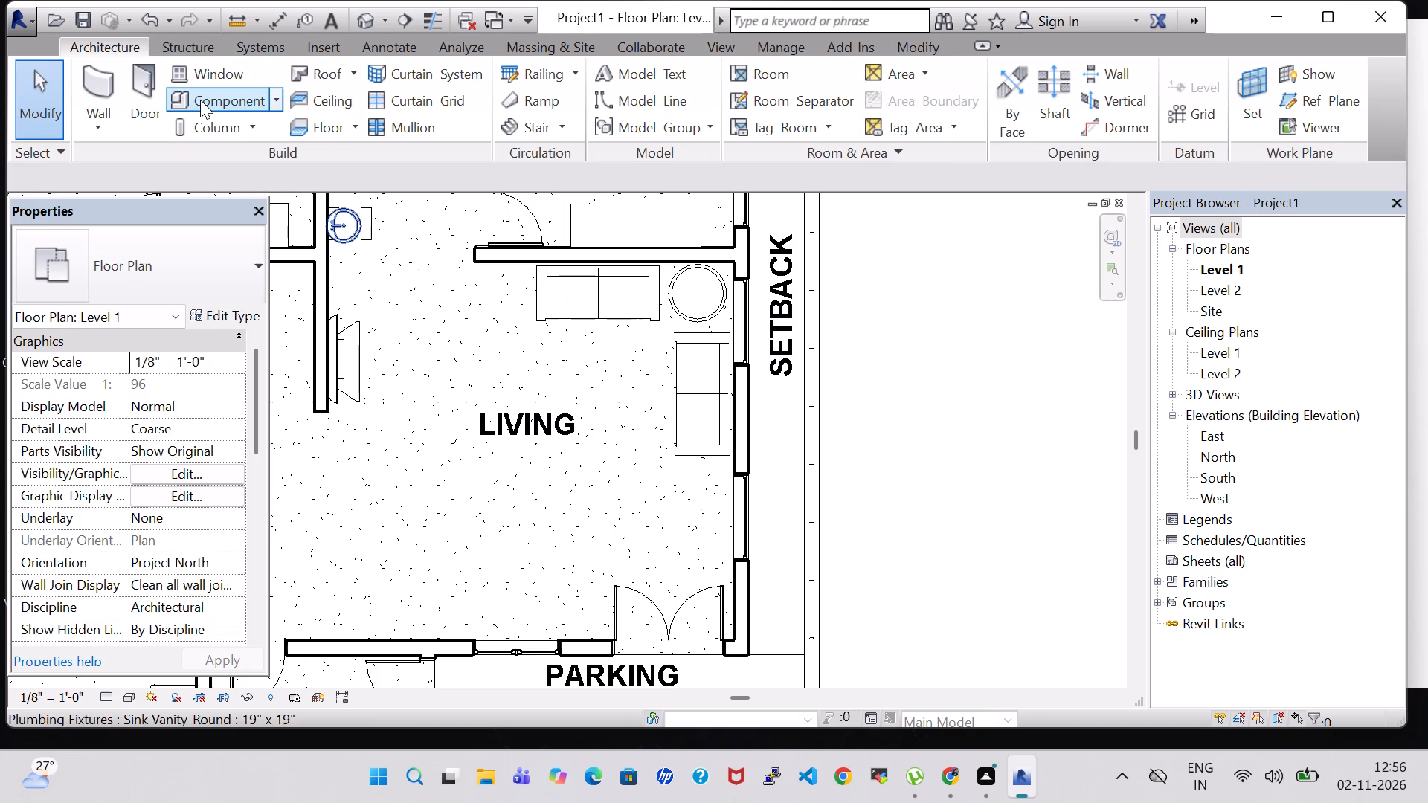
Load the Table-Dining family and place a 30" x 84" x 22" table in the living room, parallel to the sofa facing the TV.
click(200, 100)
click(900, 108)
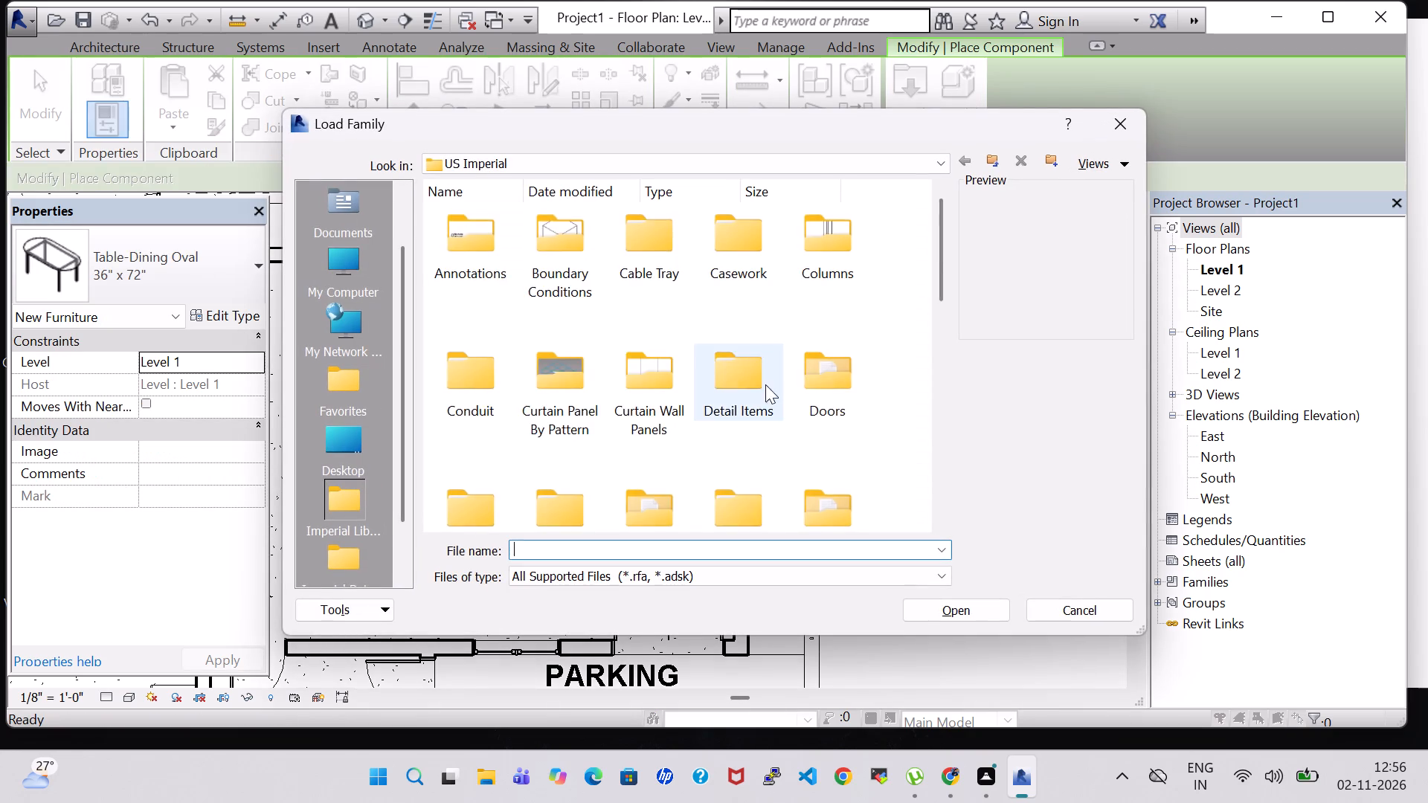
scroll(774, 390, down, 1)
double_click(843, 304)
double_click(746, 244)
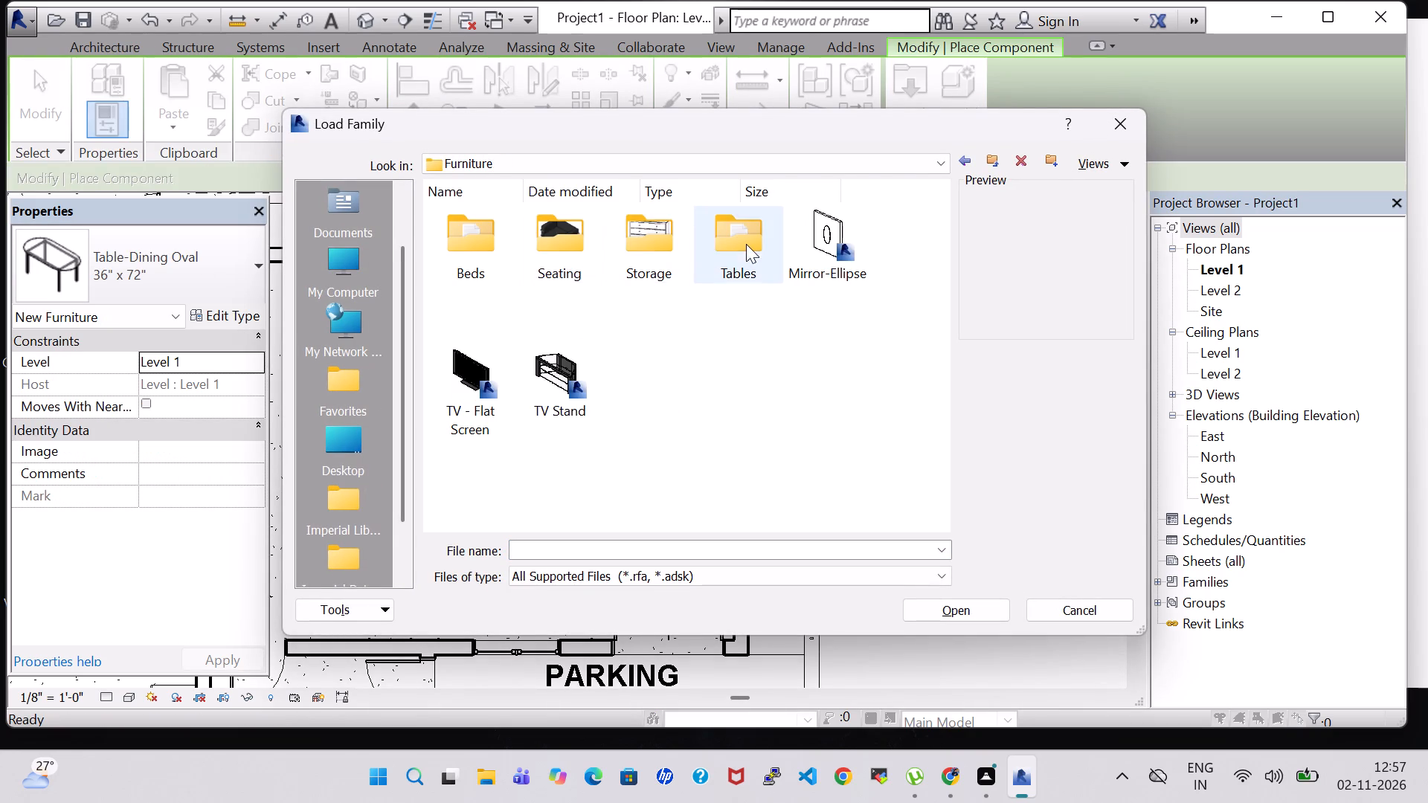
click(491, 346)
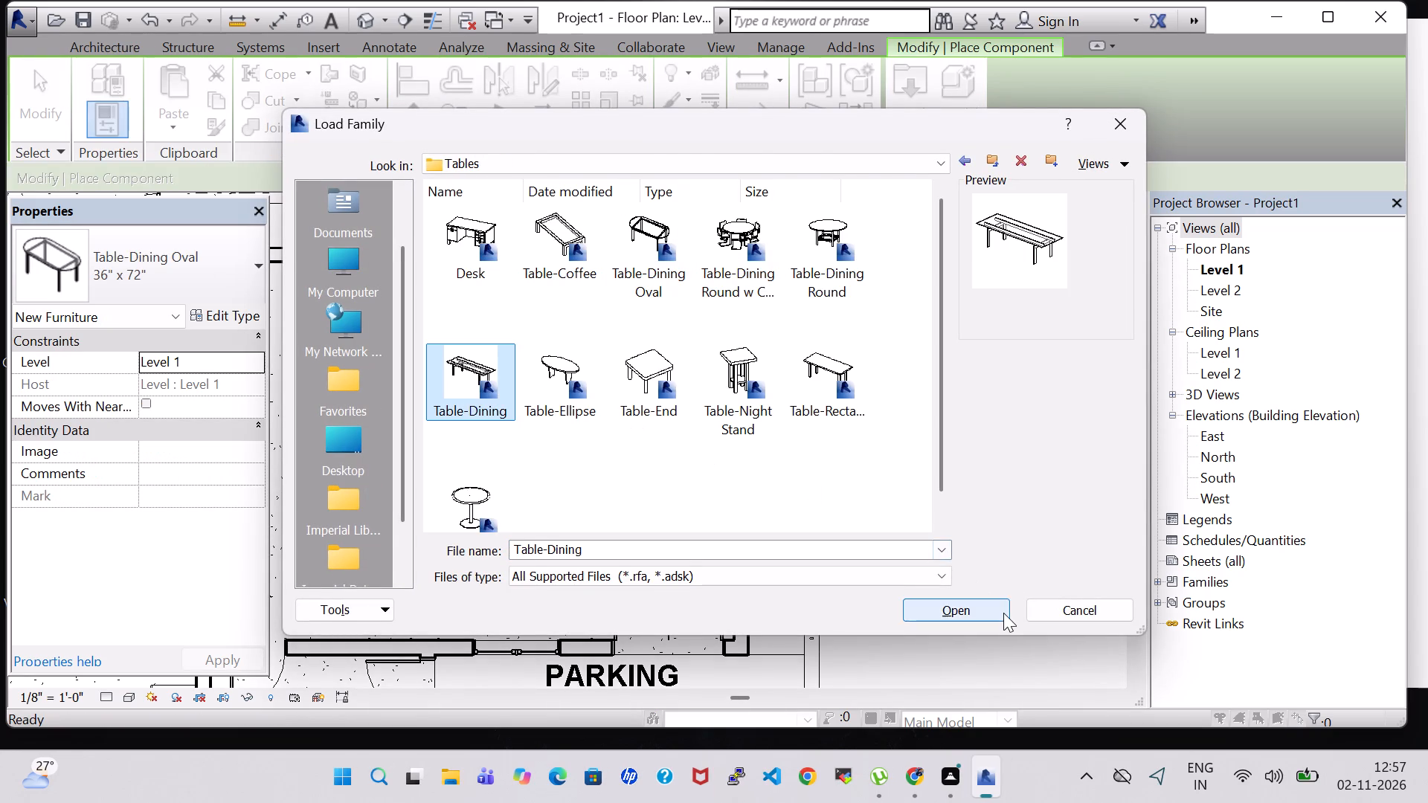
click(1003, 613)
key(space)
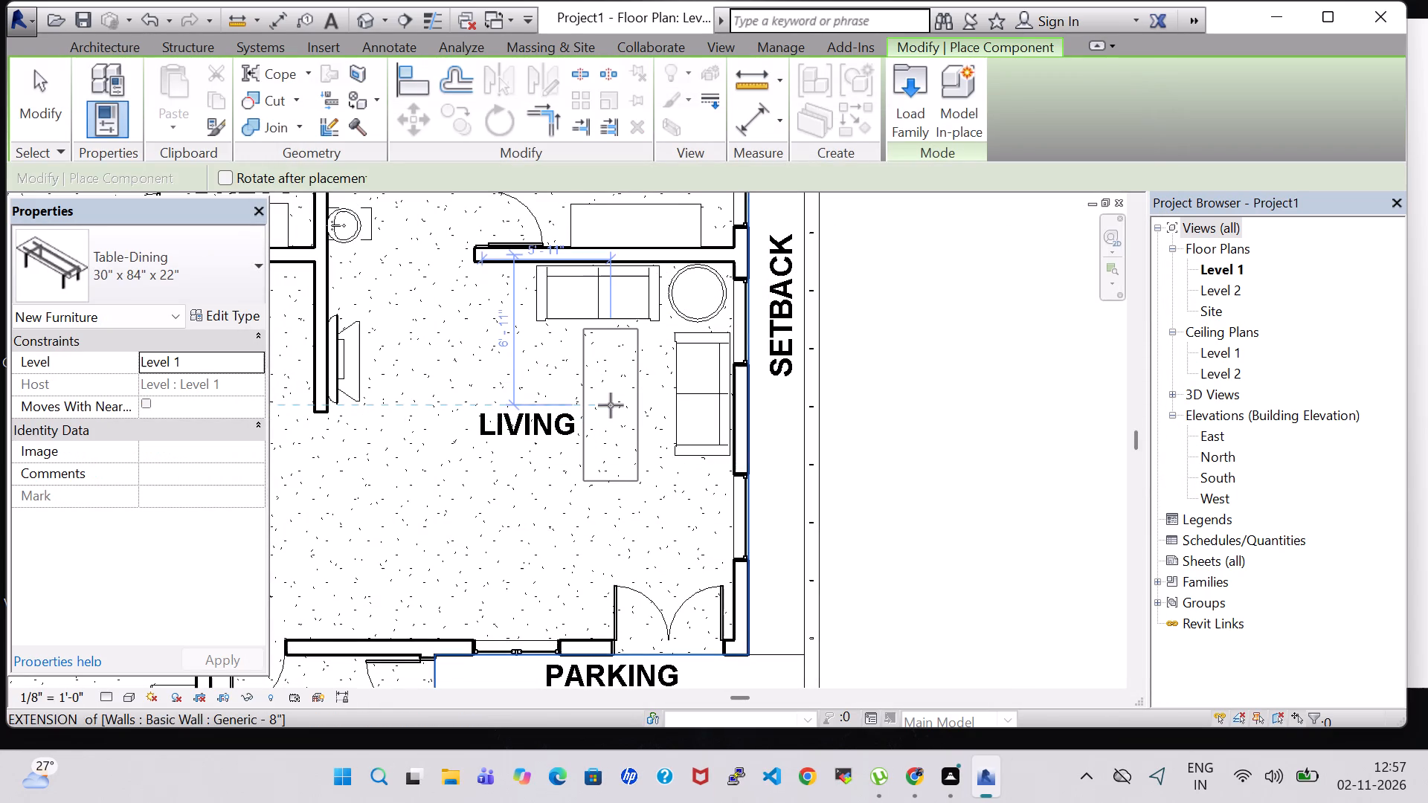
click(611, 405)
key(Escape)
key(Escape)
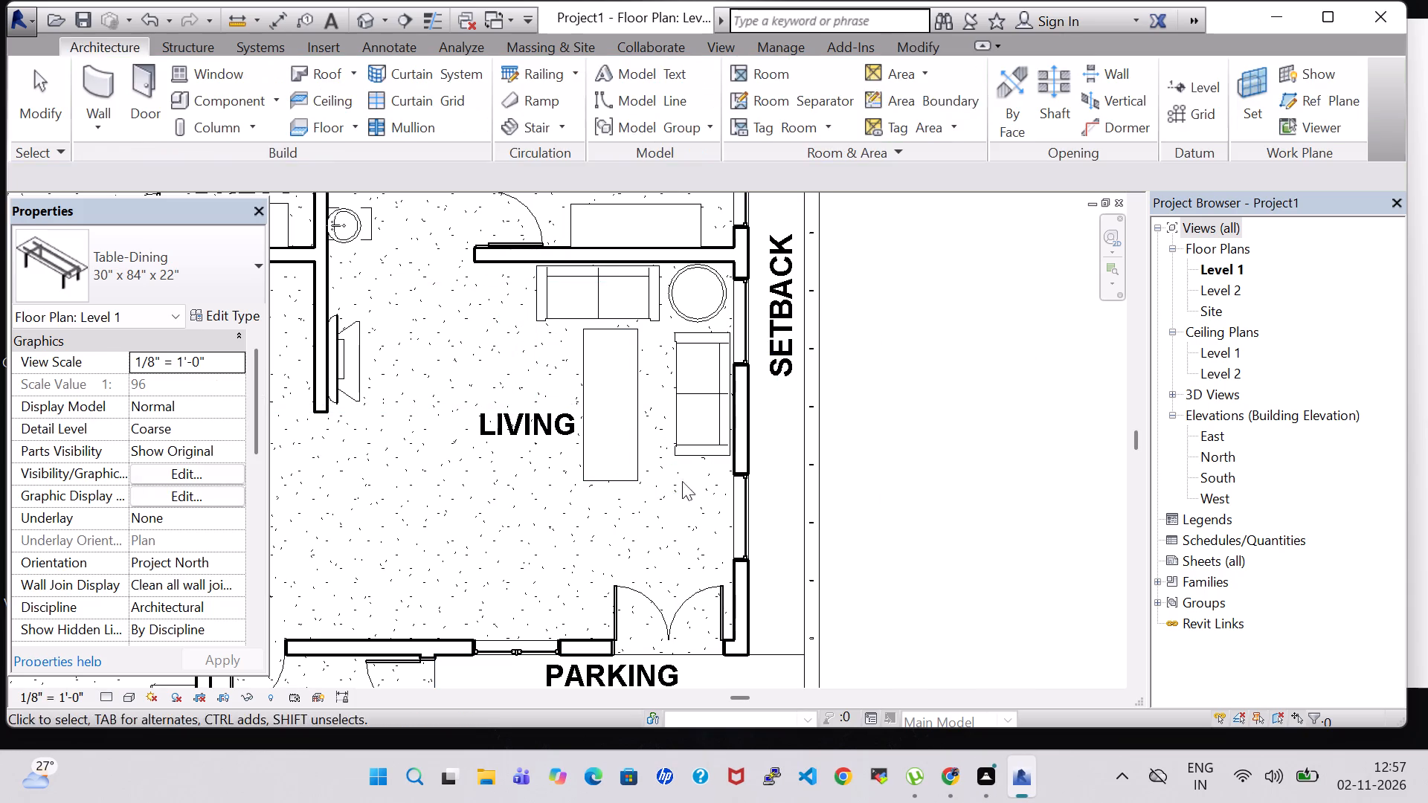
Set the type length of the rectangular living room table to 6' 0".
click(630, 474)
click(251, 311)
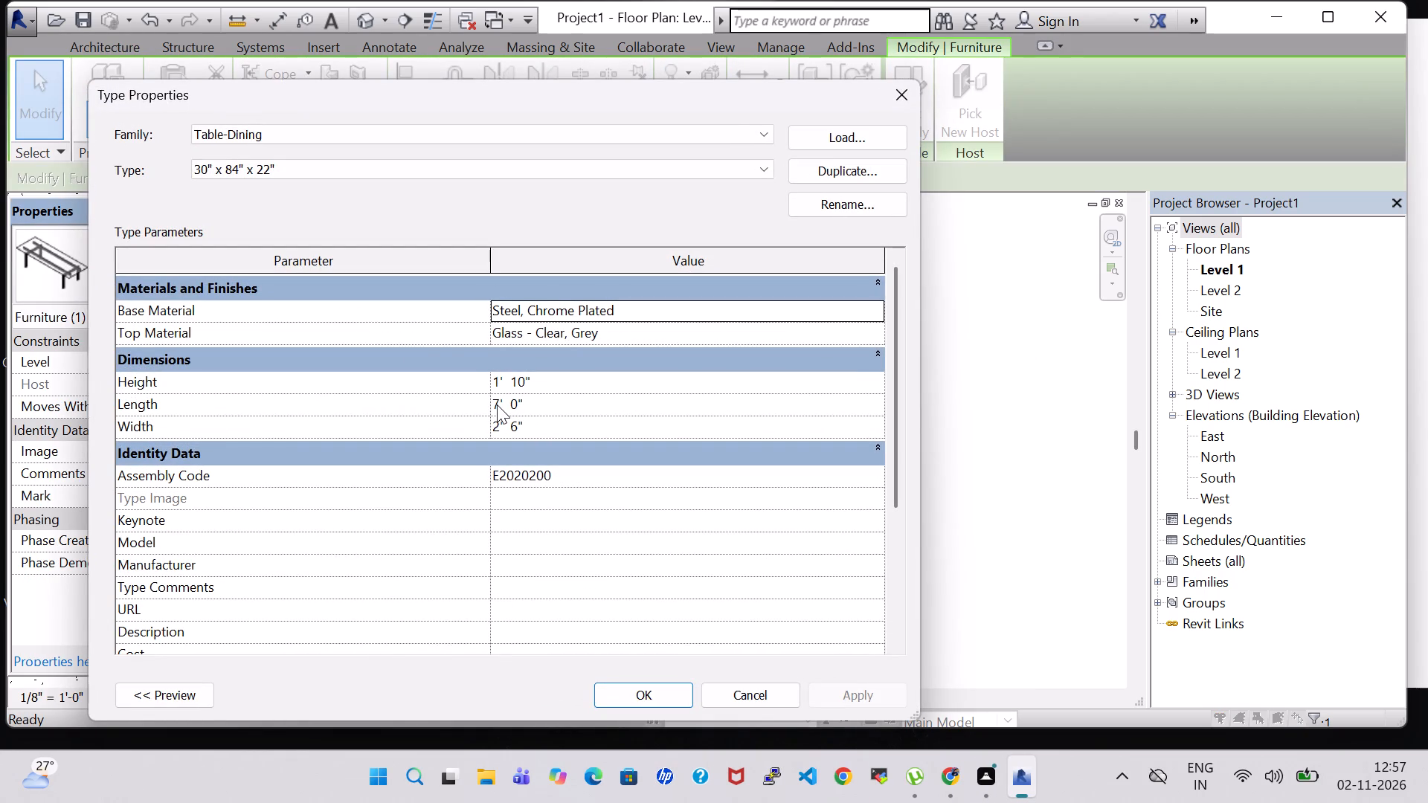
click(501, 404)
key(BackSpace)
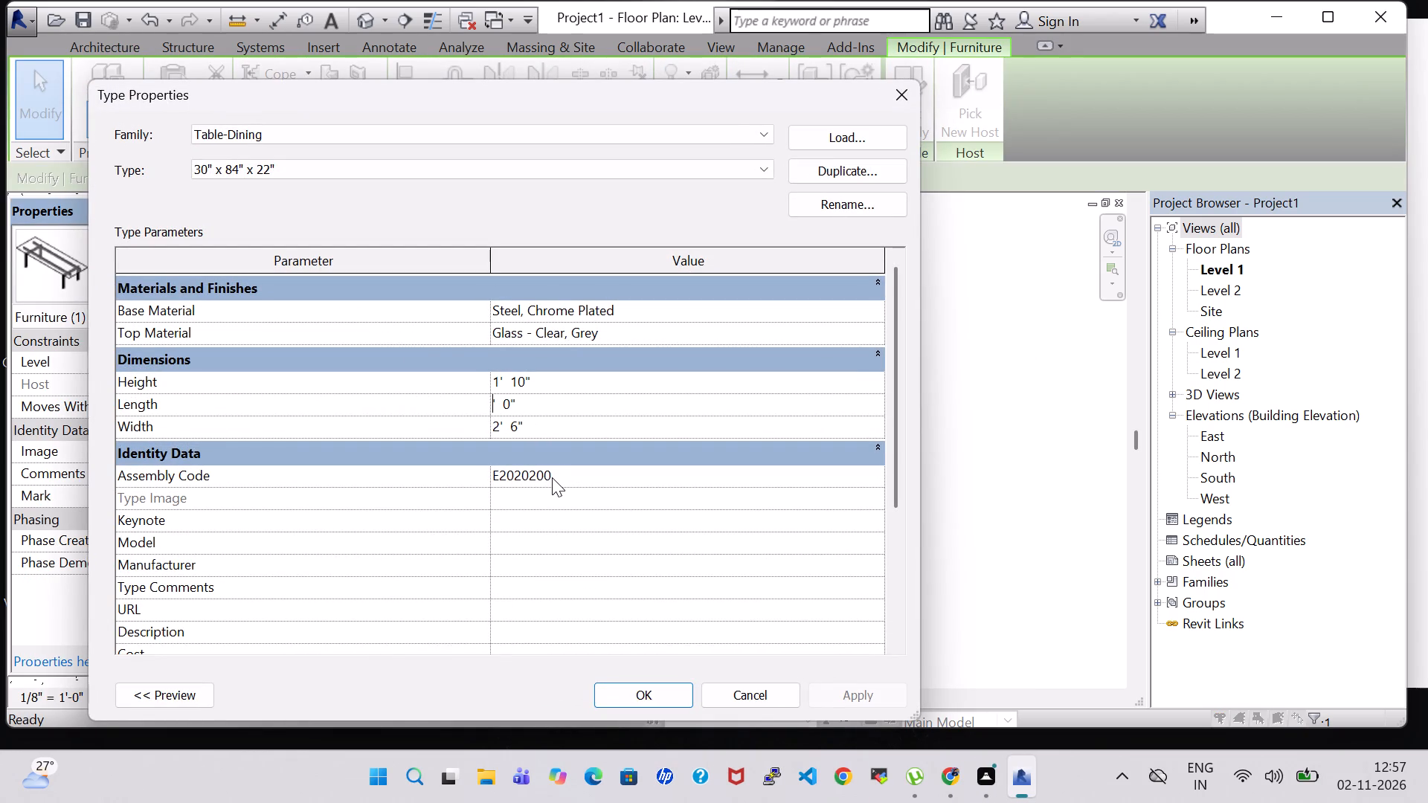
key(6)
click(845, 697)
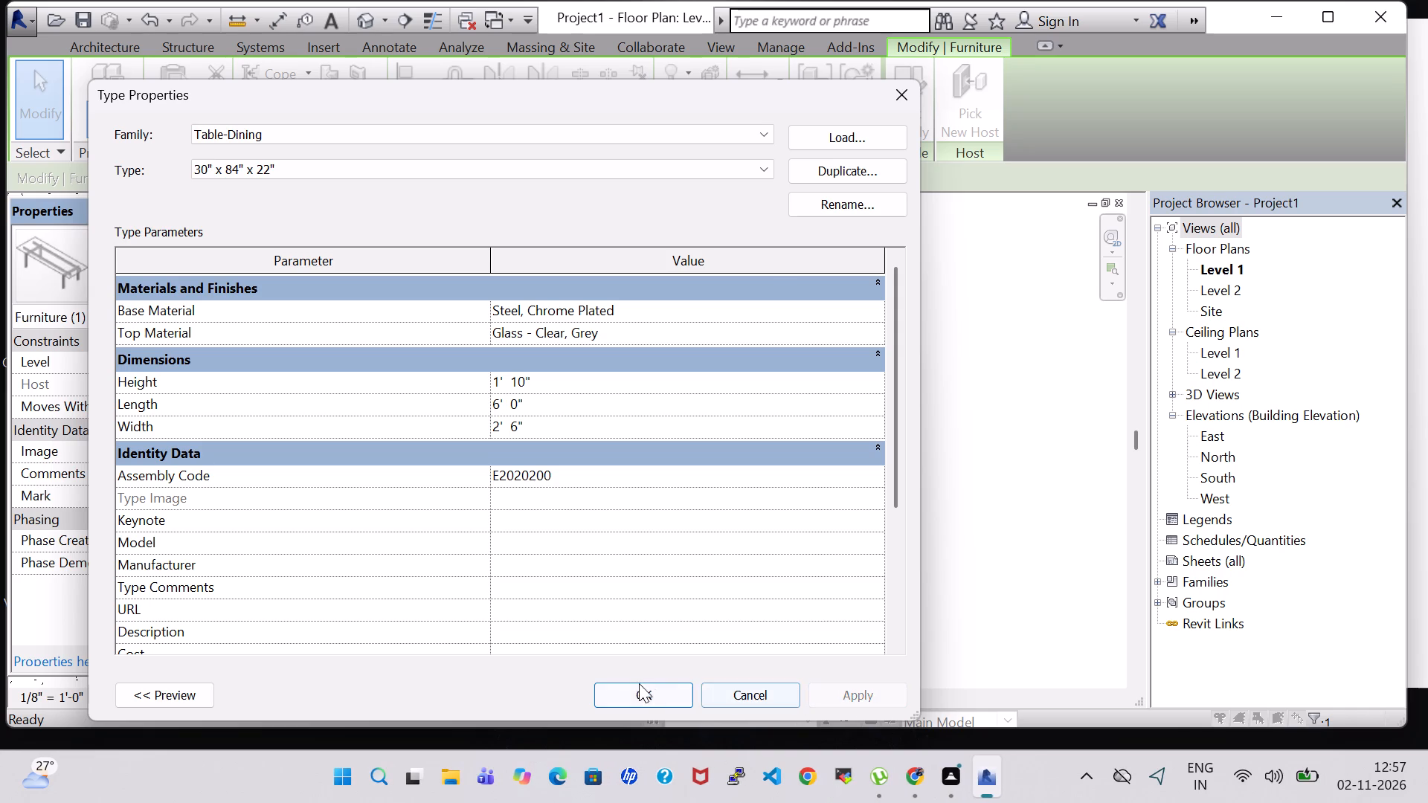
click(637, 684)
Nudge the rectangular table one increment toward the Bed Room 2 wall and one toward the exterior wall.
key(Up)
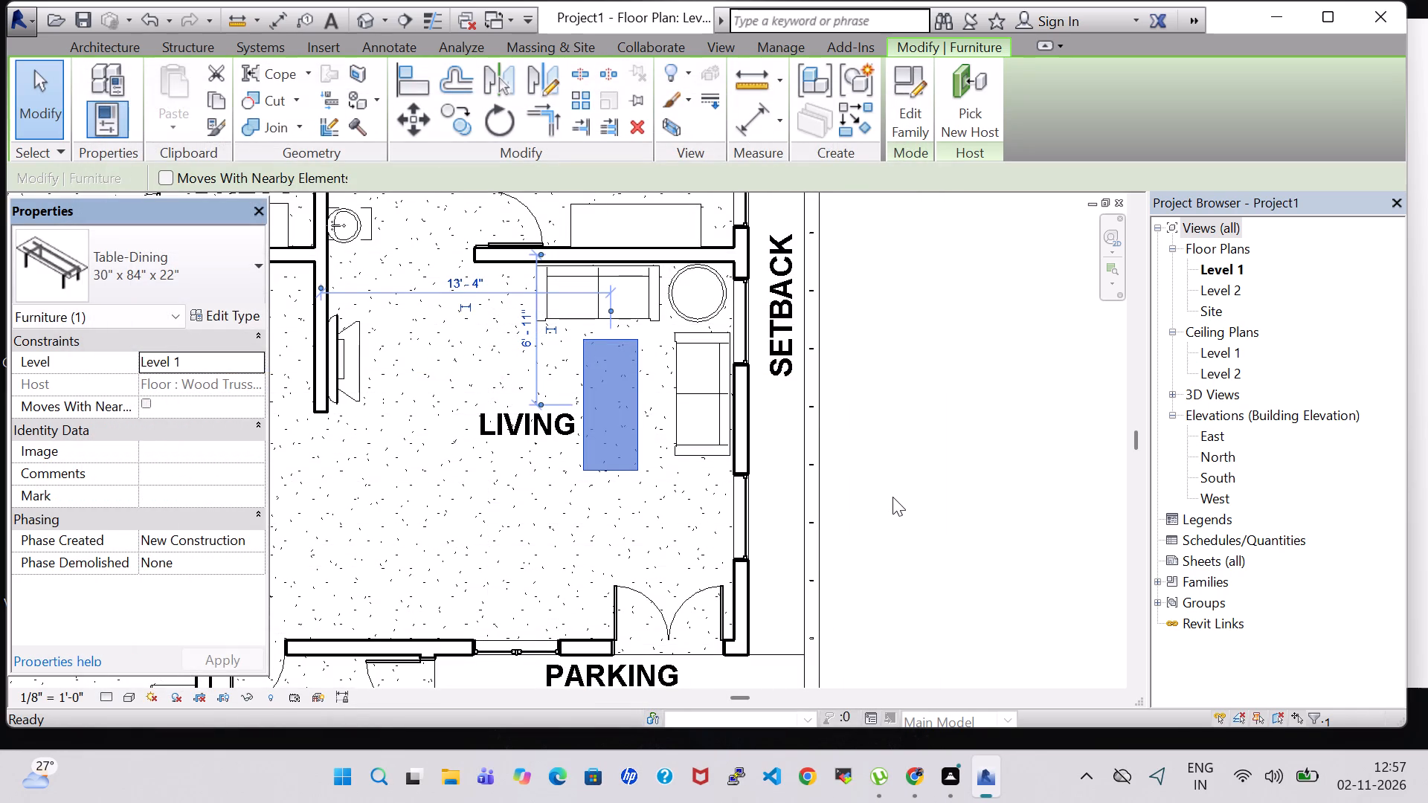
key(Up)
key(Escape)
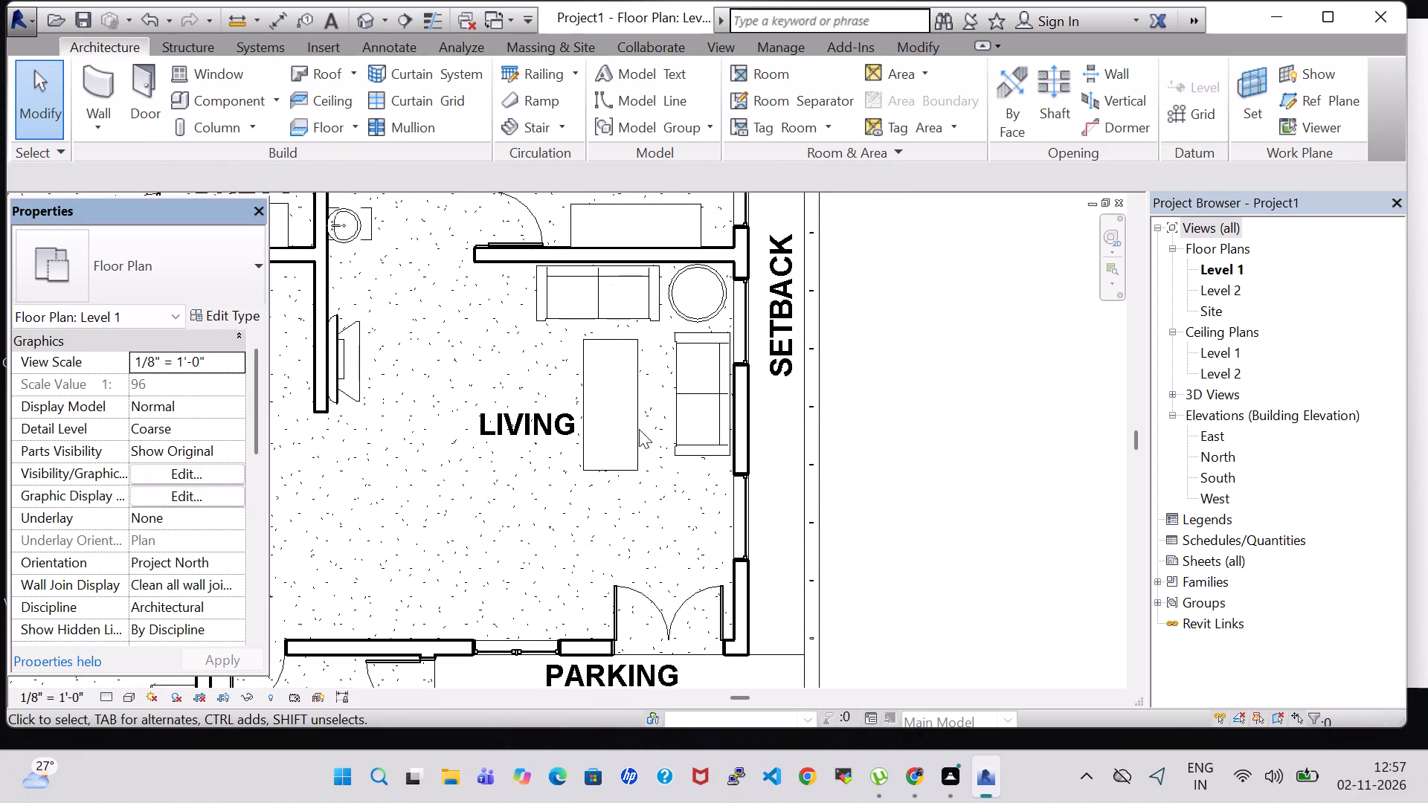
click(845, 373)
click(608, 349)
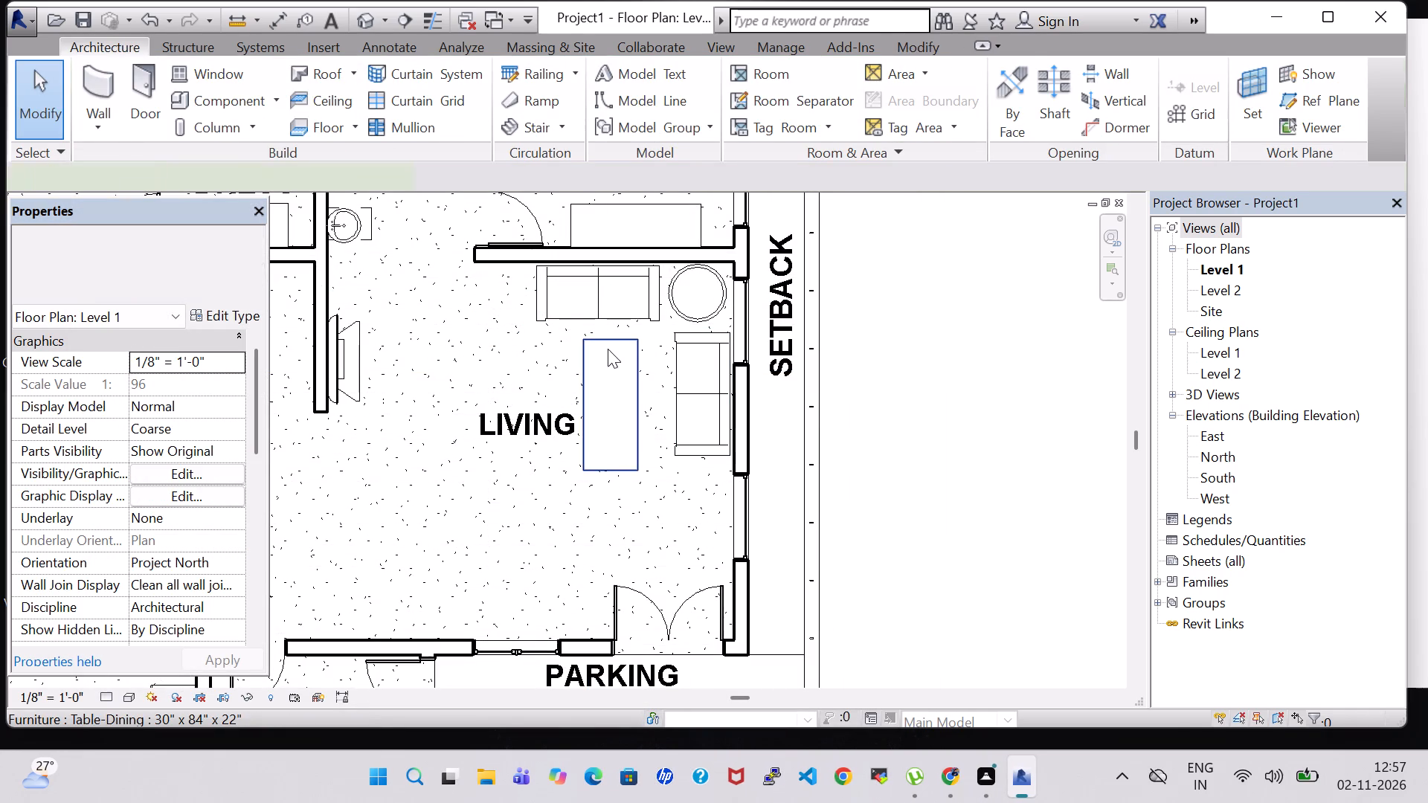
key(Up)
key(Right)
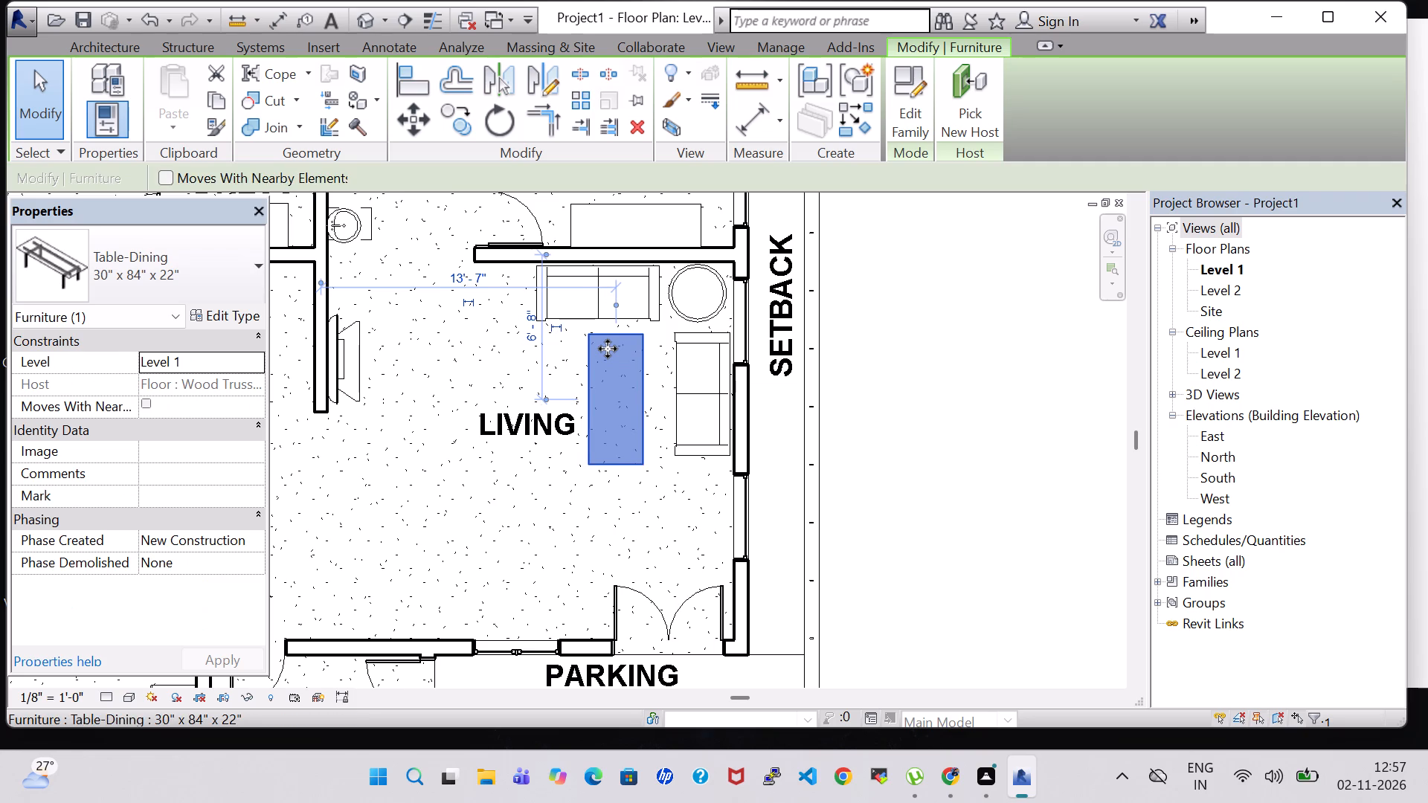
key(Left)
key(Right)
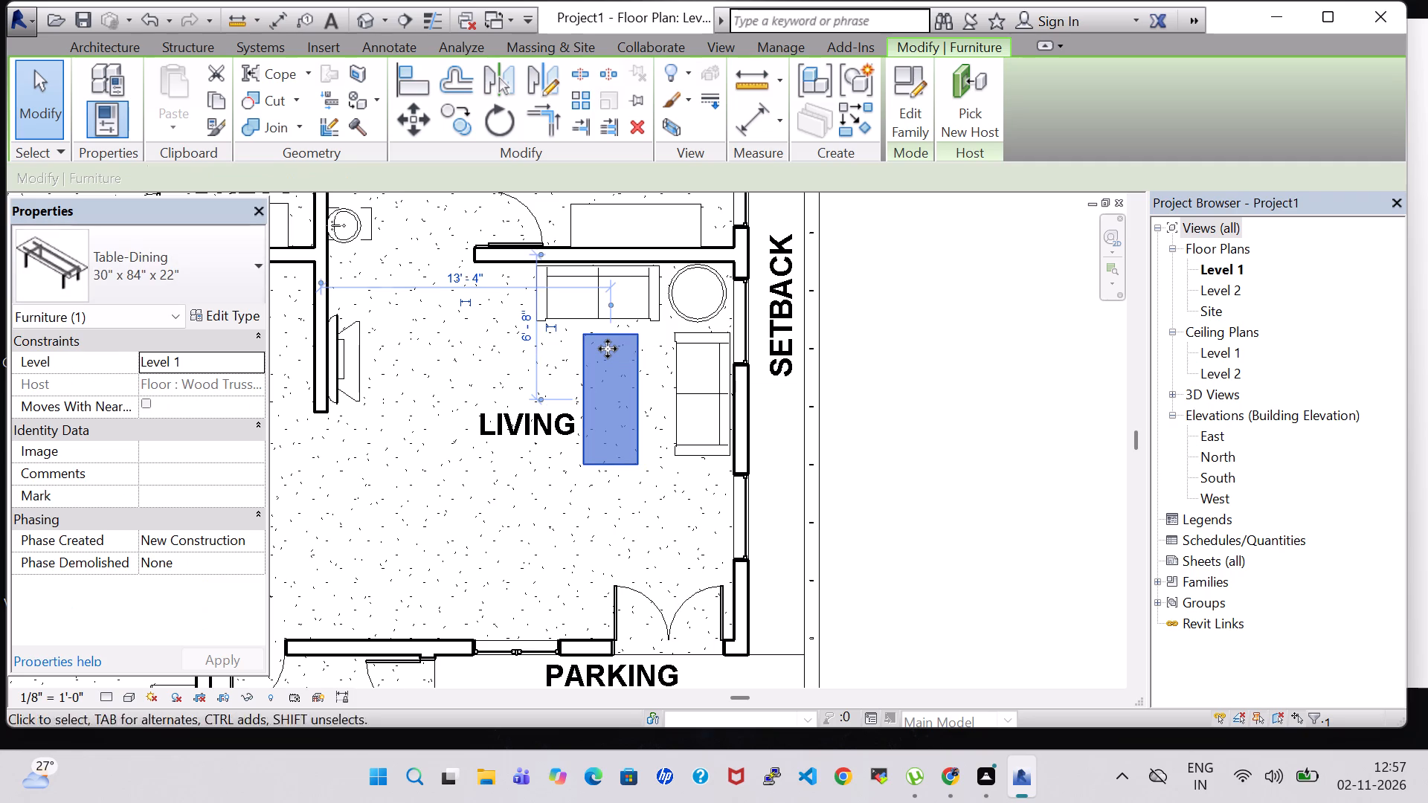
key(Up)
key(Down)
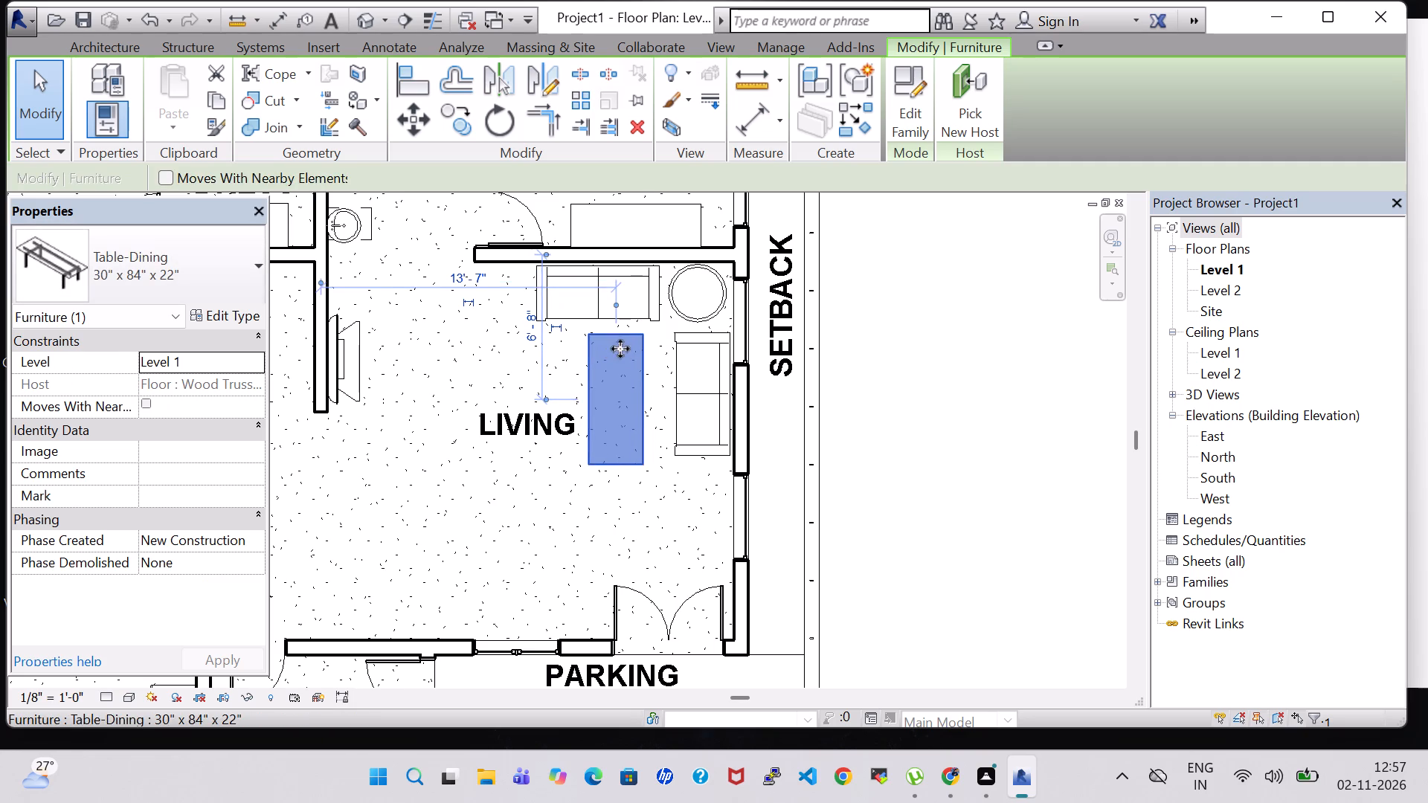
Nudge the sofa facing the TV one more increment toward the parking side.
click(709, 391)
key(Down)
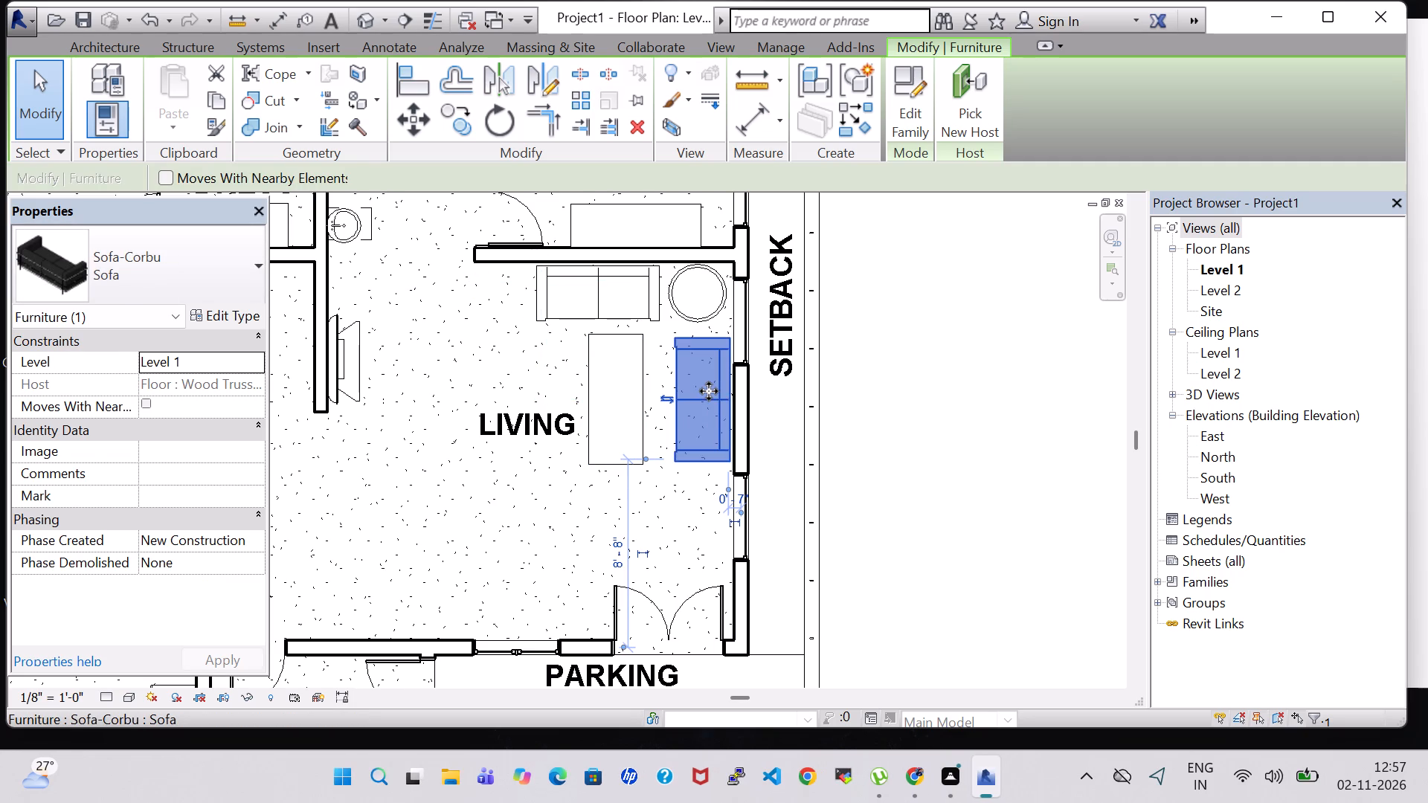
click(1005, 373)
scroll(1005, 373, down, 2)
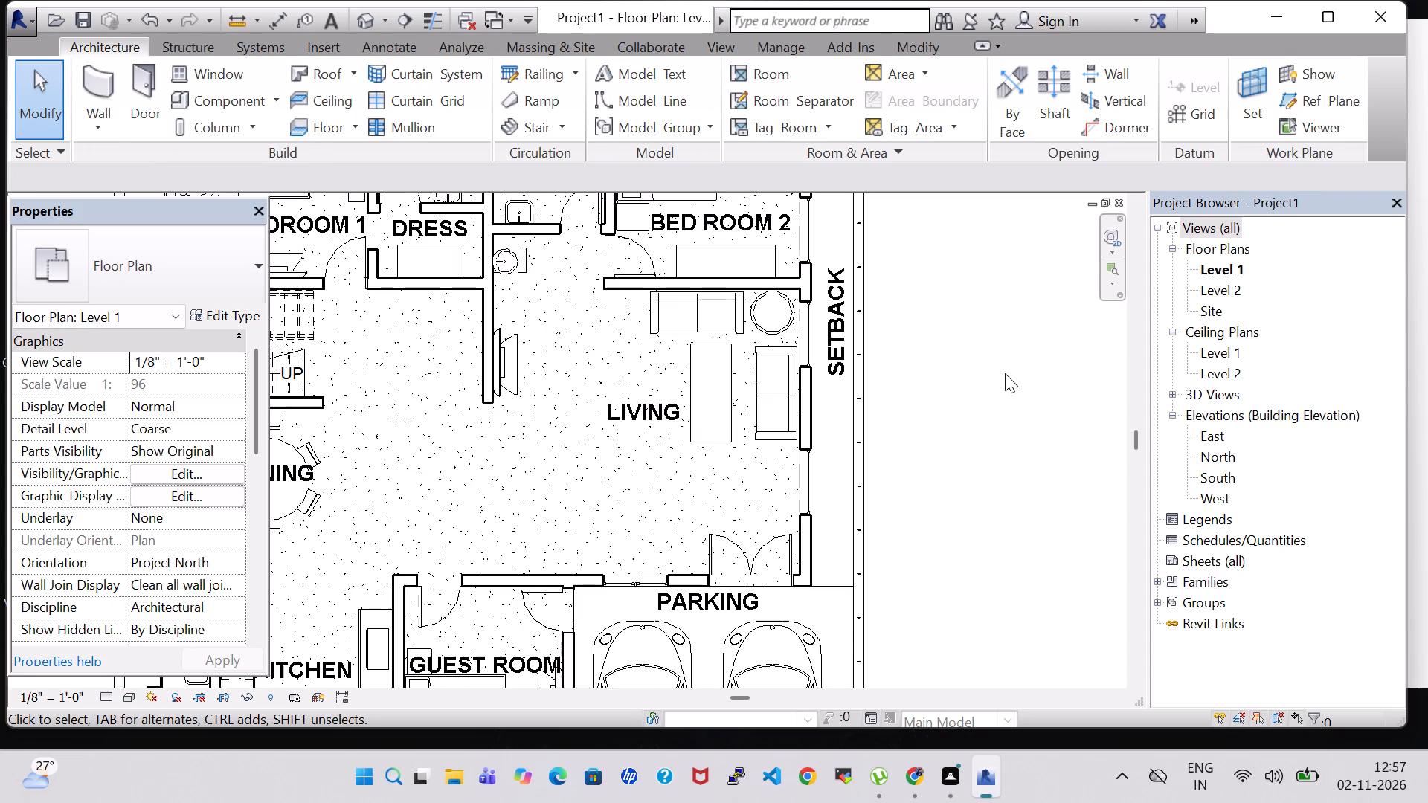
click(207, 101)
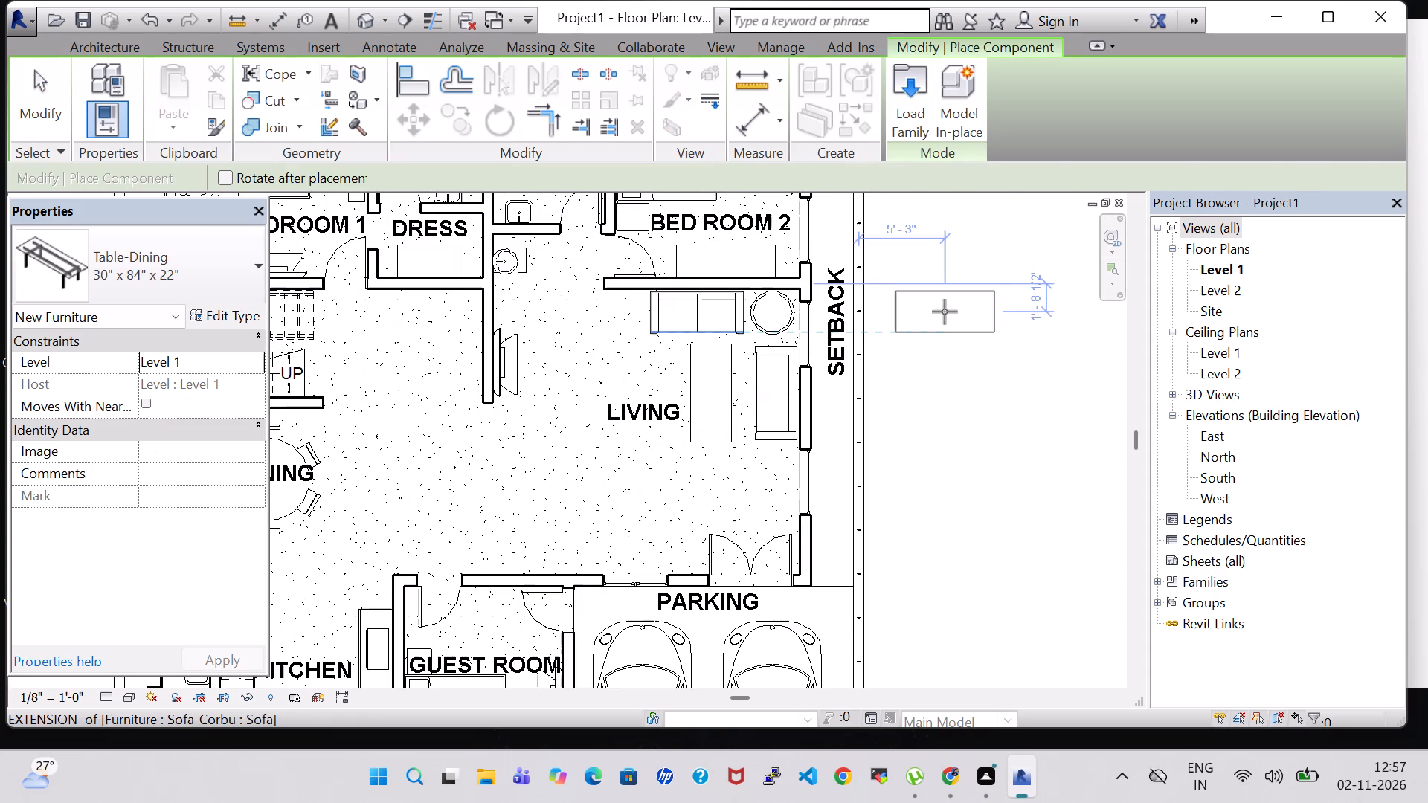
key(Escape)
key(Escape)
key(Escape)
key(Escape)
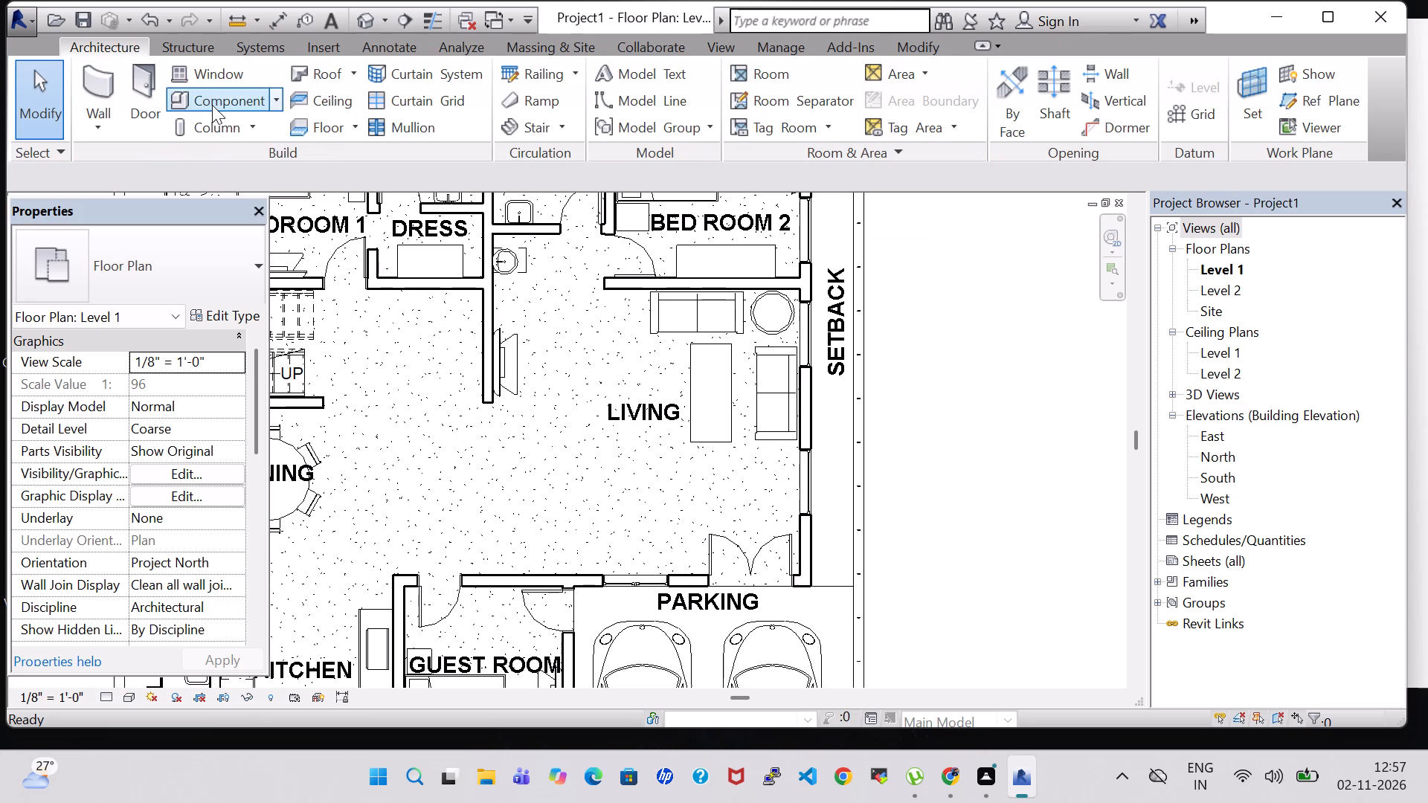
Load the Sofa-Pensi family and place an 84" sofa along the living room's parking-side wall, beside the double entrance door.
click(212, 105)
click(910, 117)
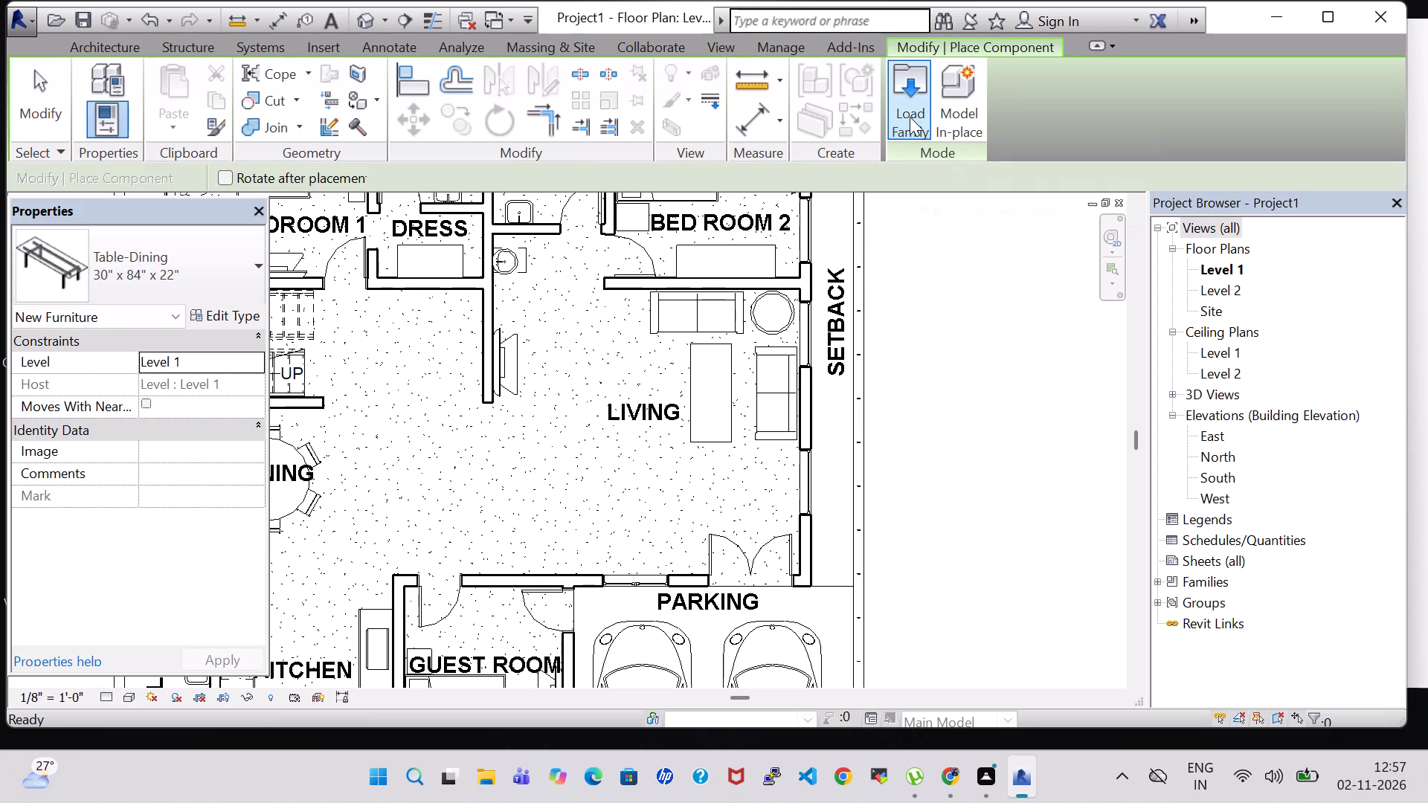
scroll(815, 361, down, 1)
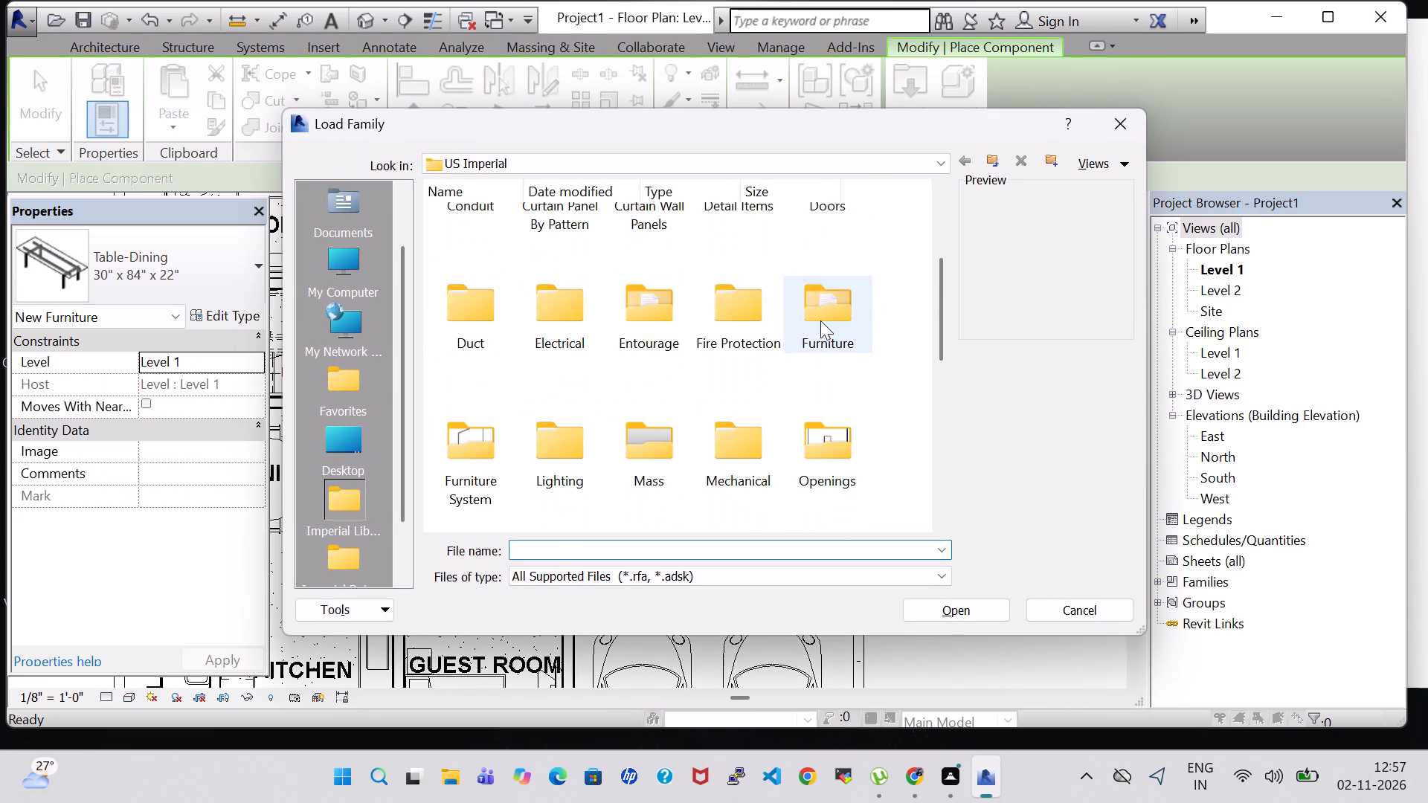
double_click(820, 320)
double_click(573, 252)
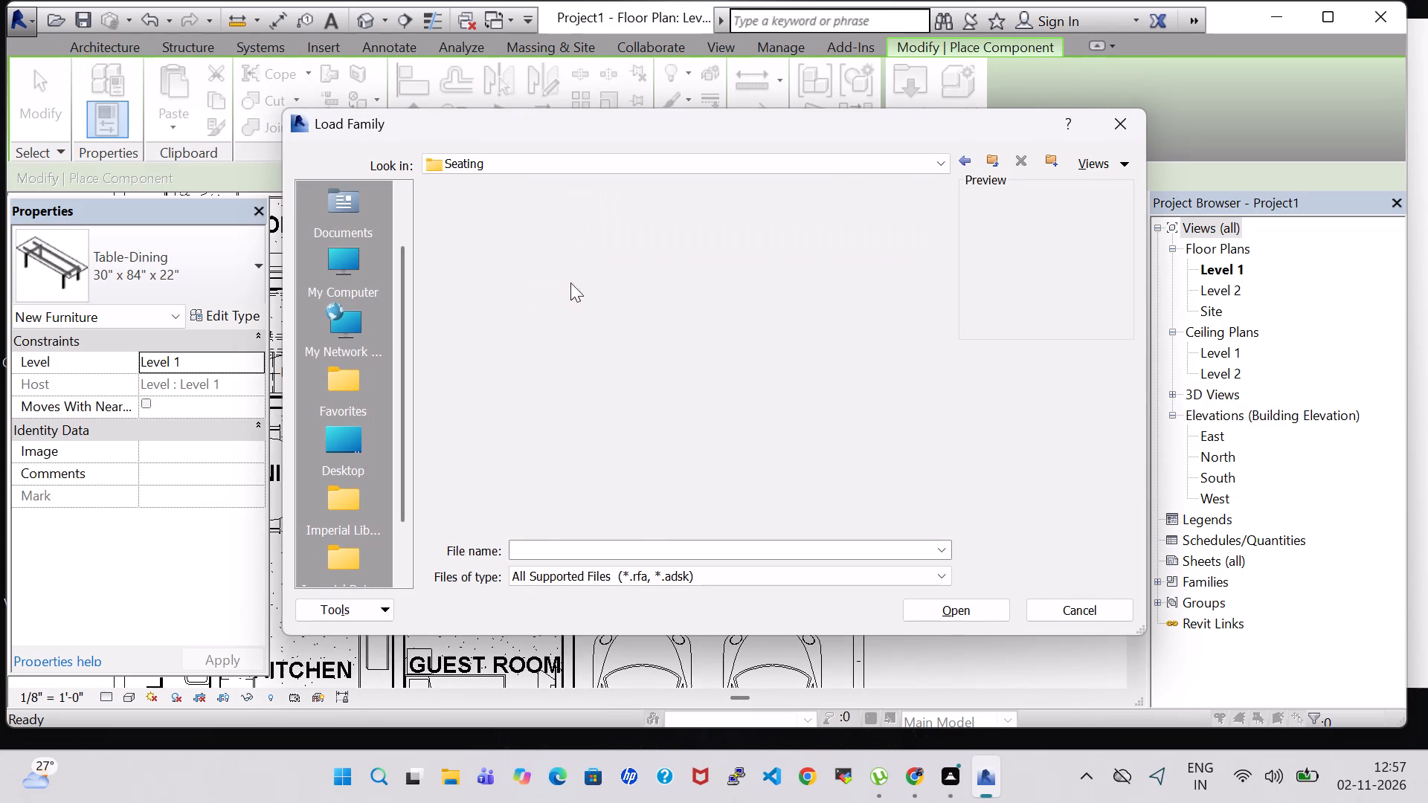
scroll(578, 343, down, 1)
click(588, 451)
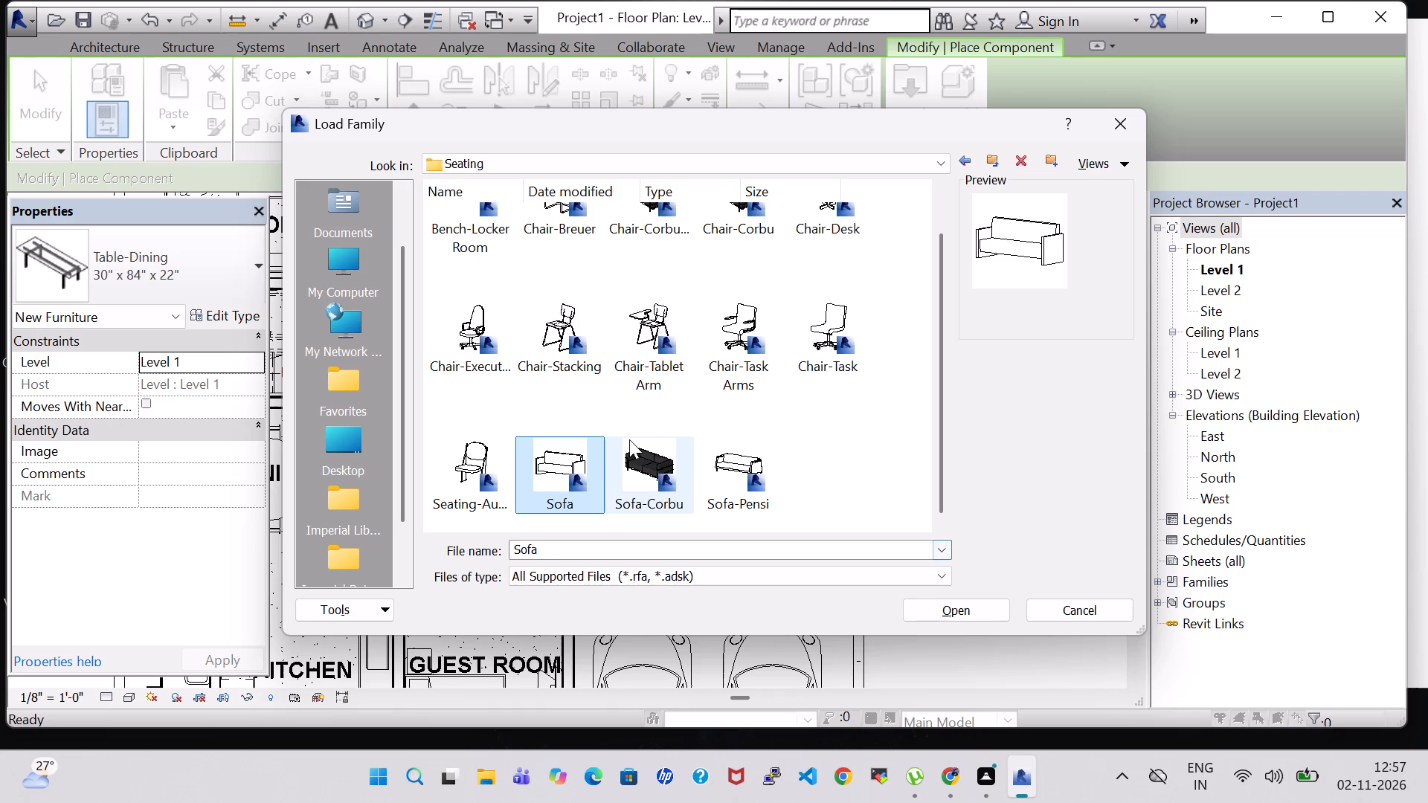
click(721, 451)
click(975, 603)
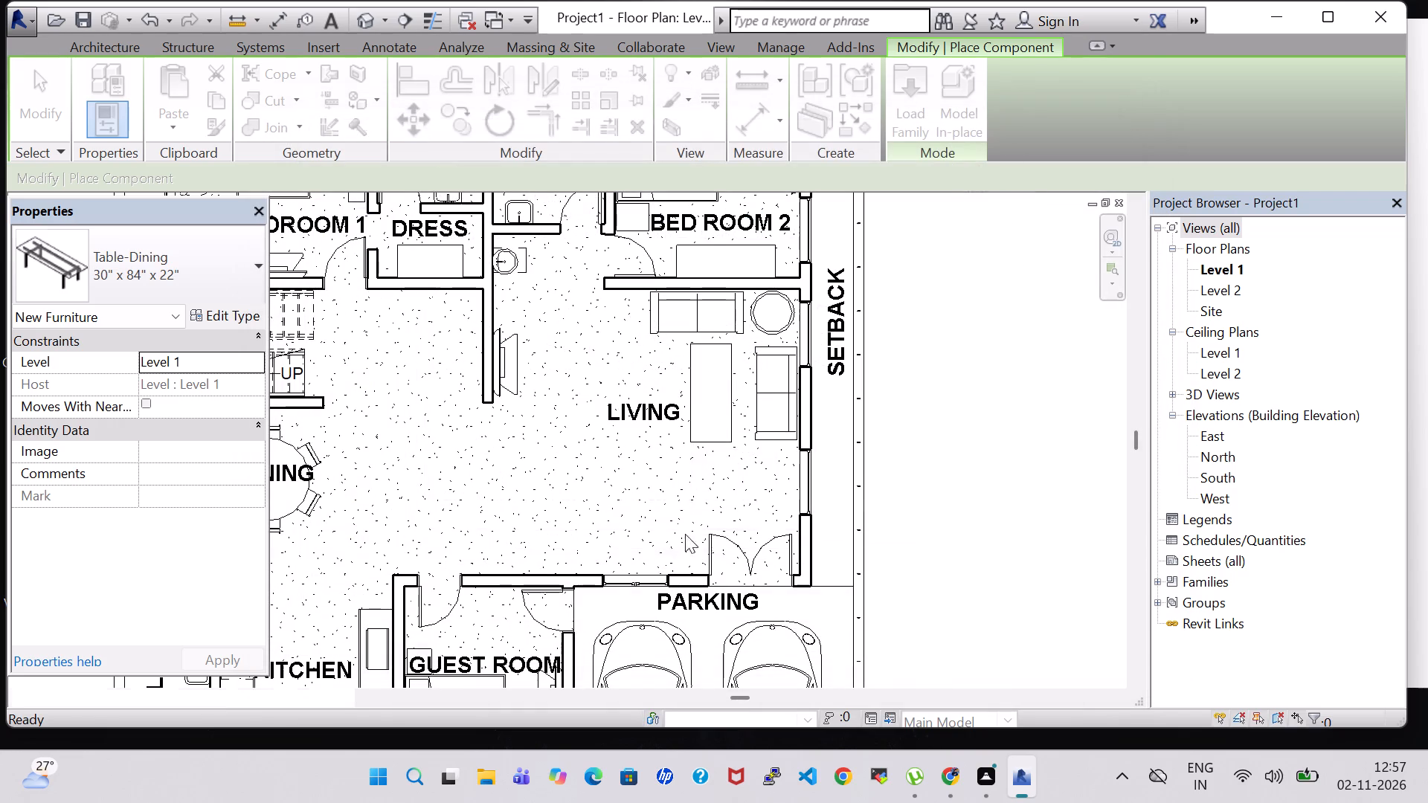
key(space)
key(space)
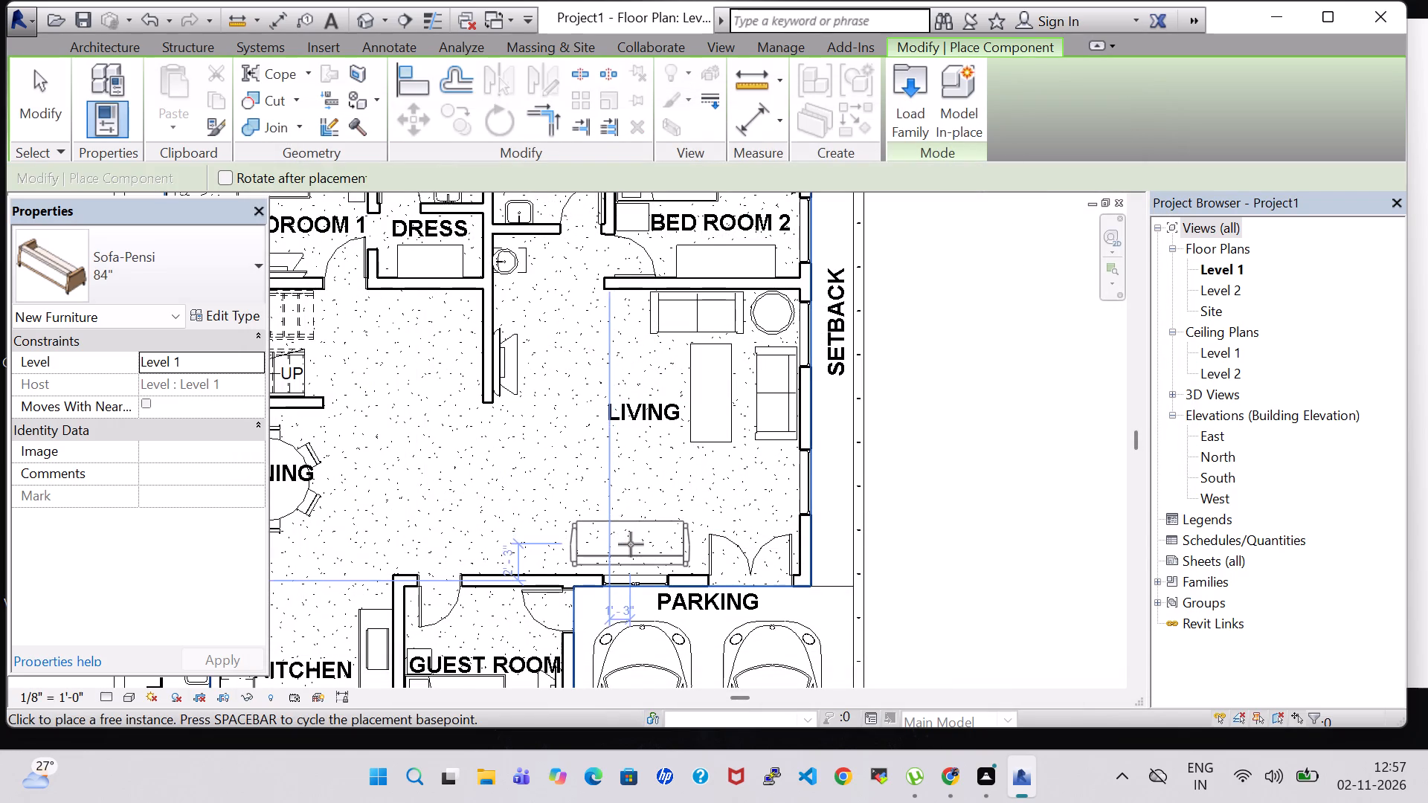
click(634, 549)
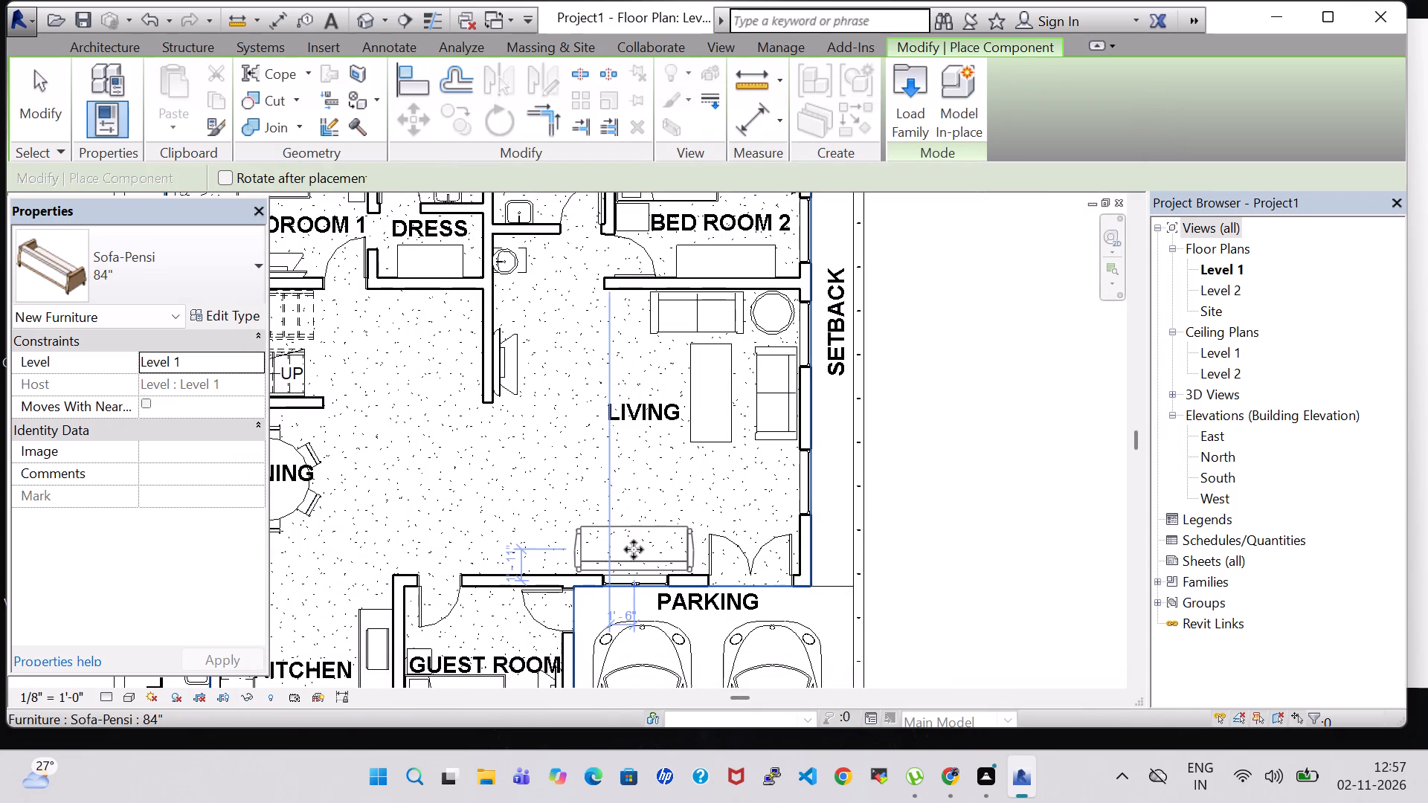
key(Escape)
key(Escape)
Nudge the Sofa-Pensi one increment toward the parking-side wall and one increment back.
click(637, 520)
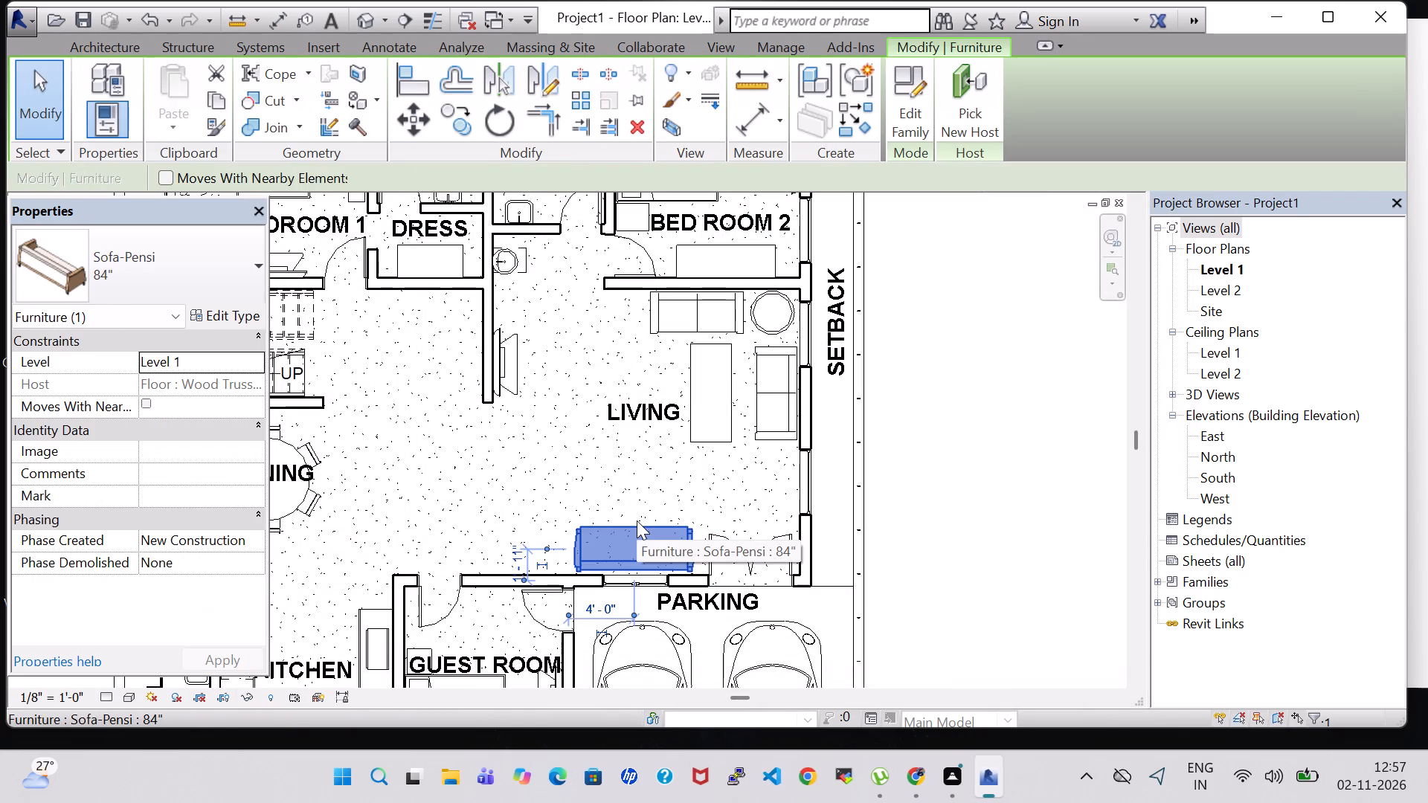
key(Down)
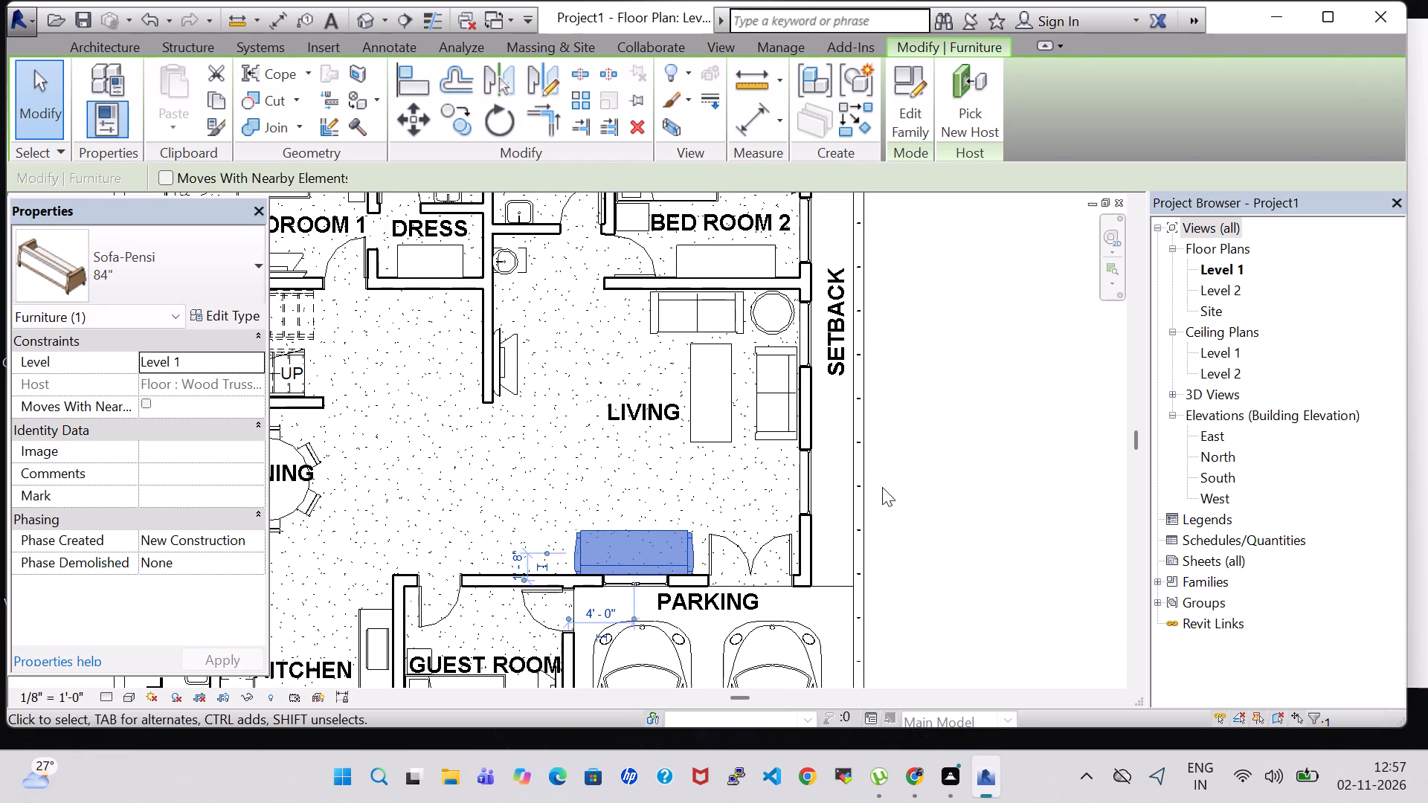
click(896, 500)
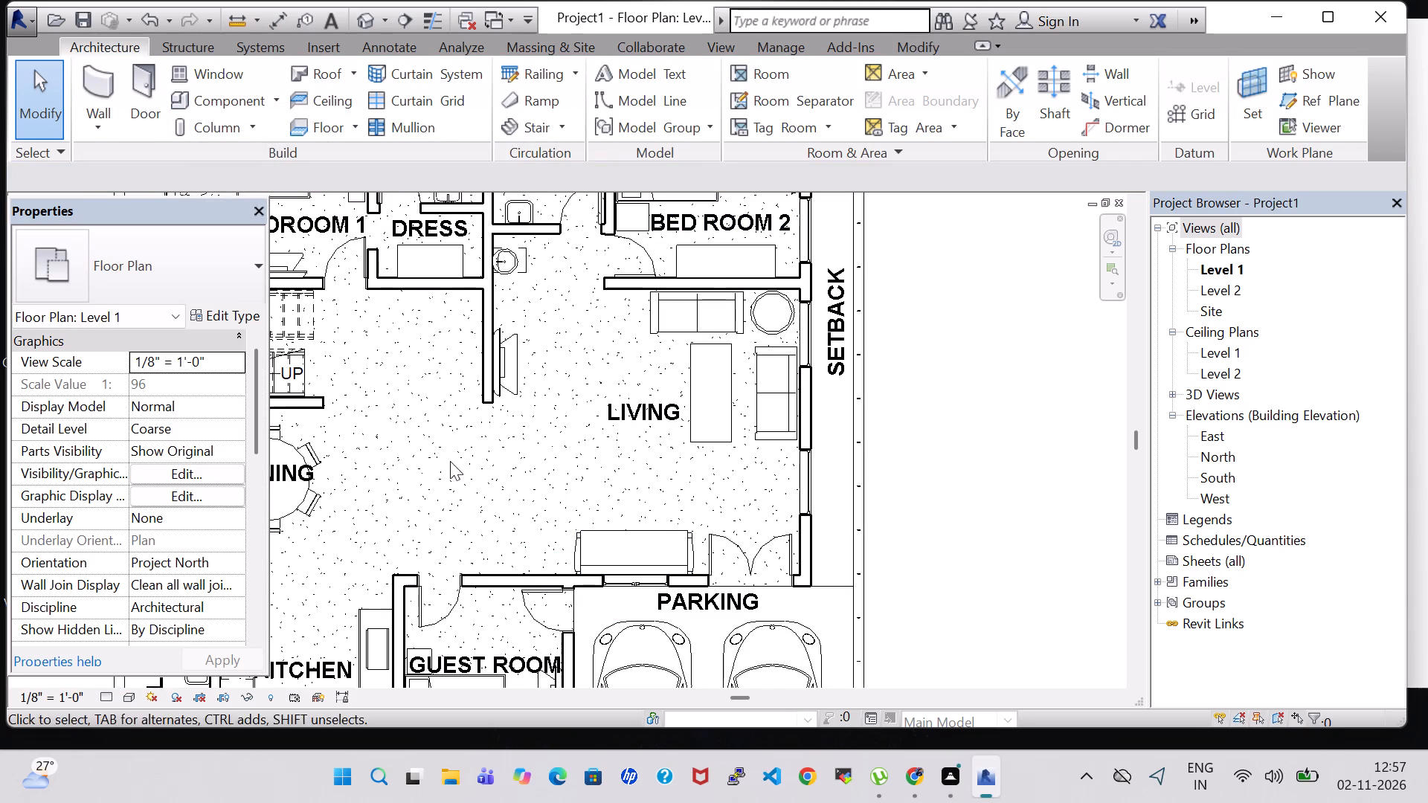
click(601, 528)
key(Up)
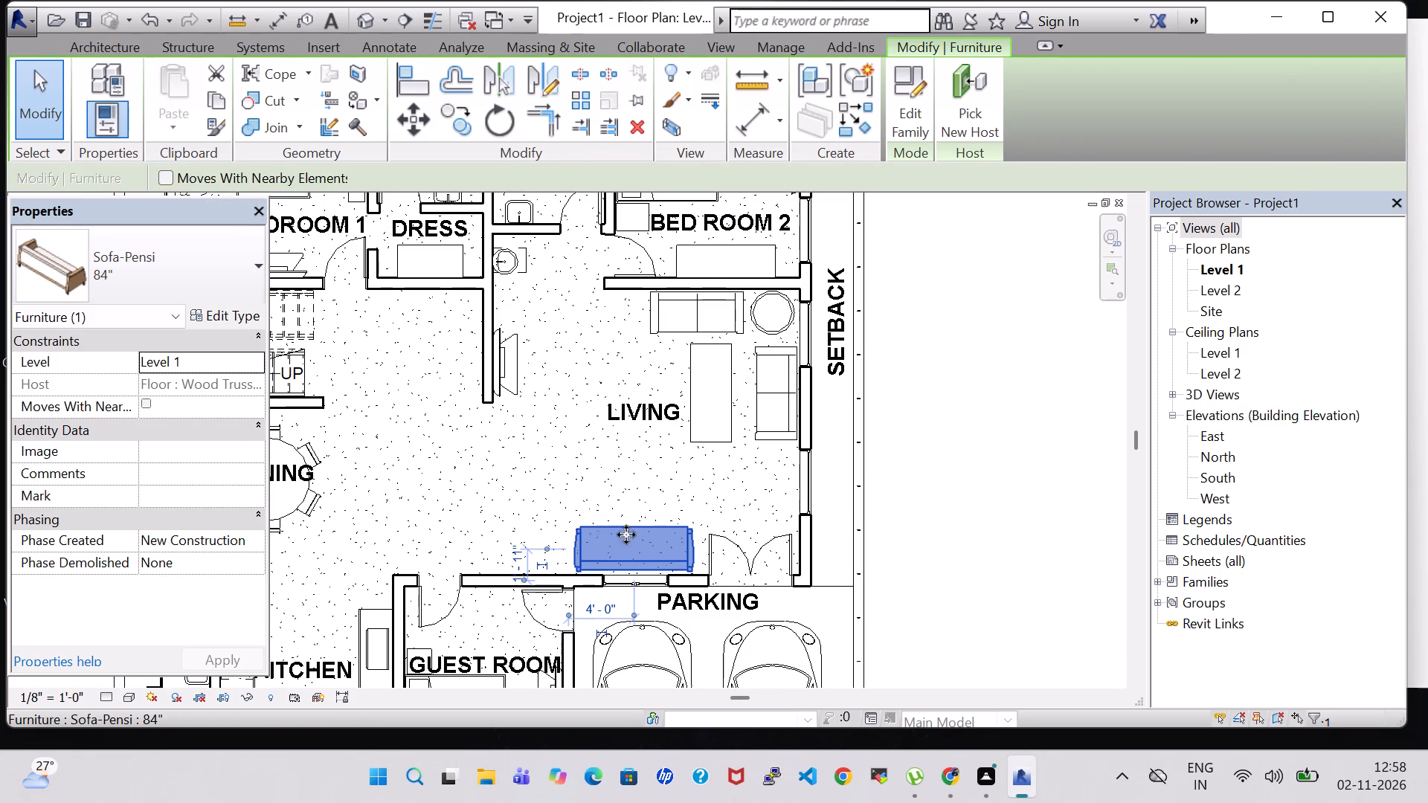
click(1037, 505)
Load the Chair-Corbu family and place one chair beside the Sofa-Pensi, on the guest room side, facing into the living room.
click(217, 107)
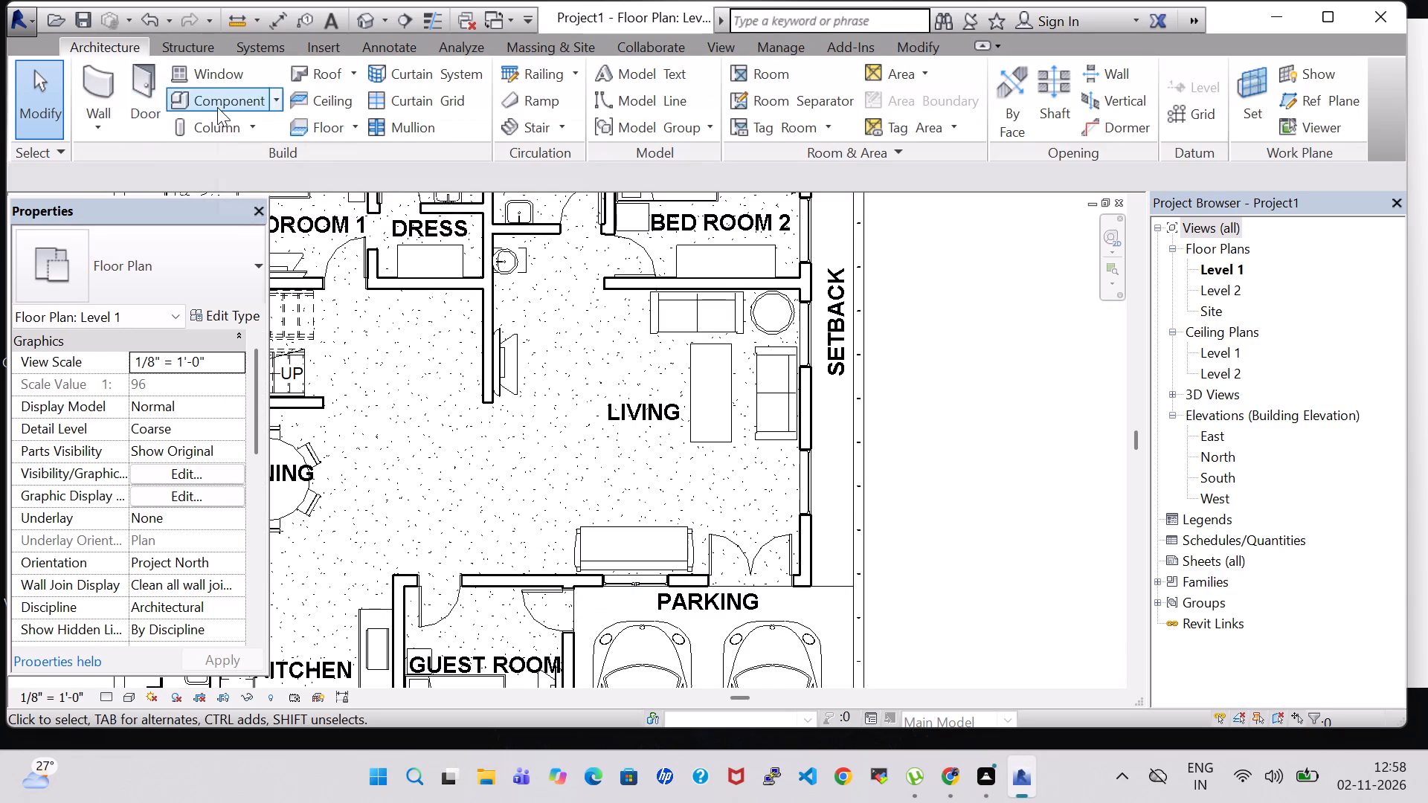
click(913, 96)
scroll(907, 400, down, 1)
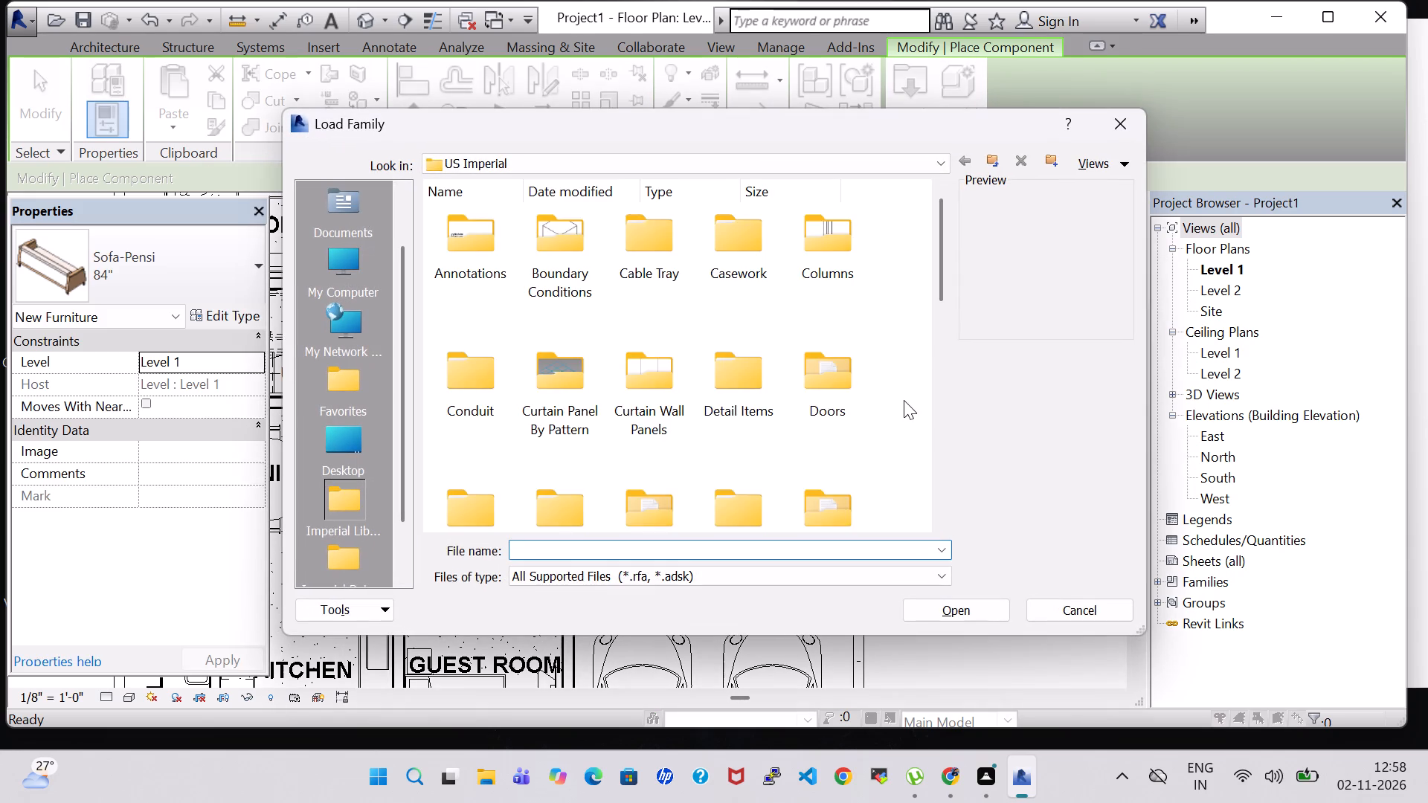
double_click(854, 332)
double_click(574, 254)
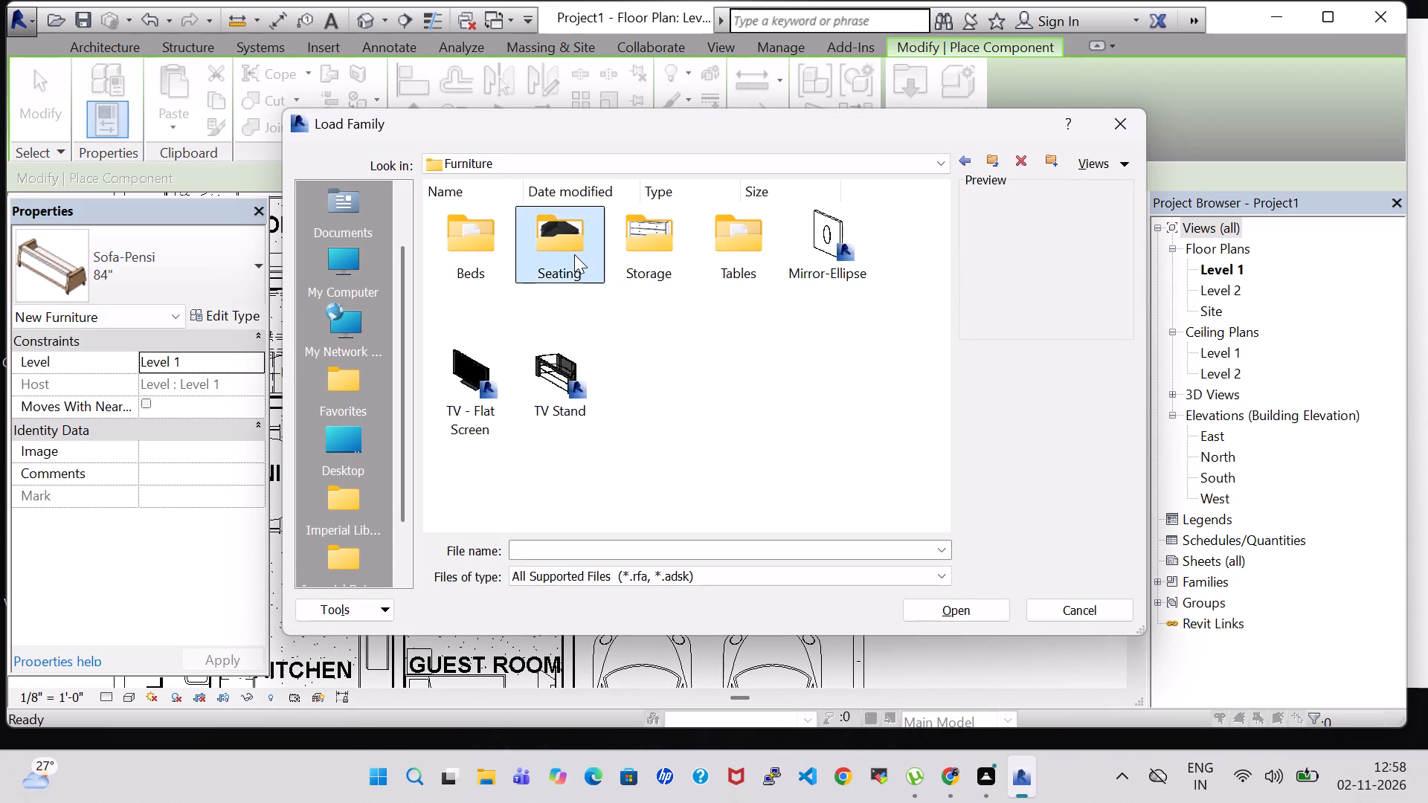
click(669, 234)
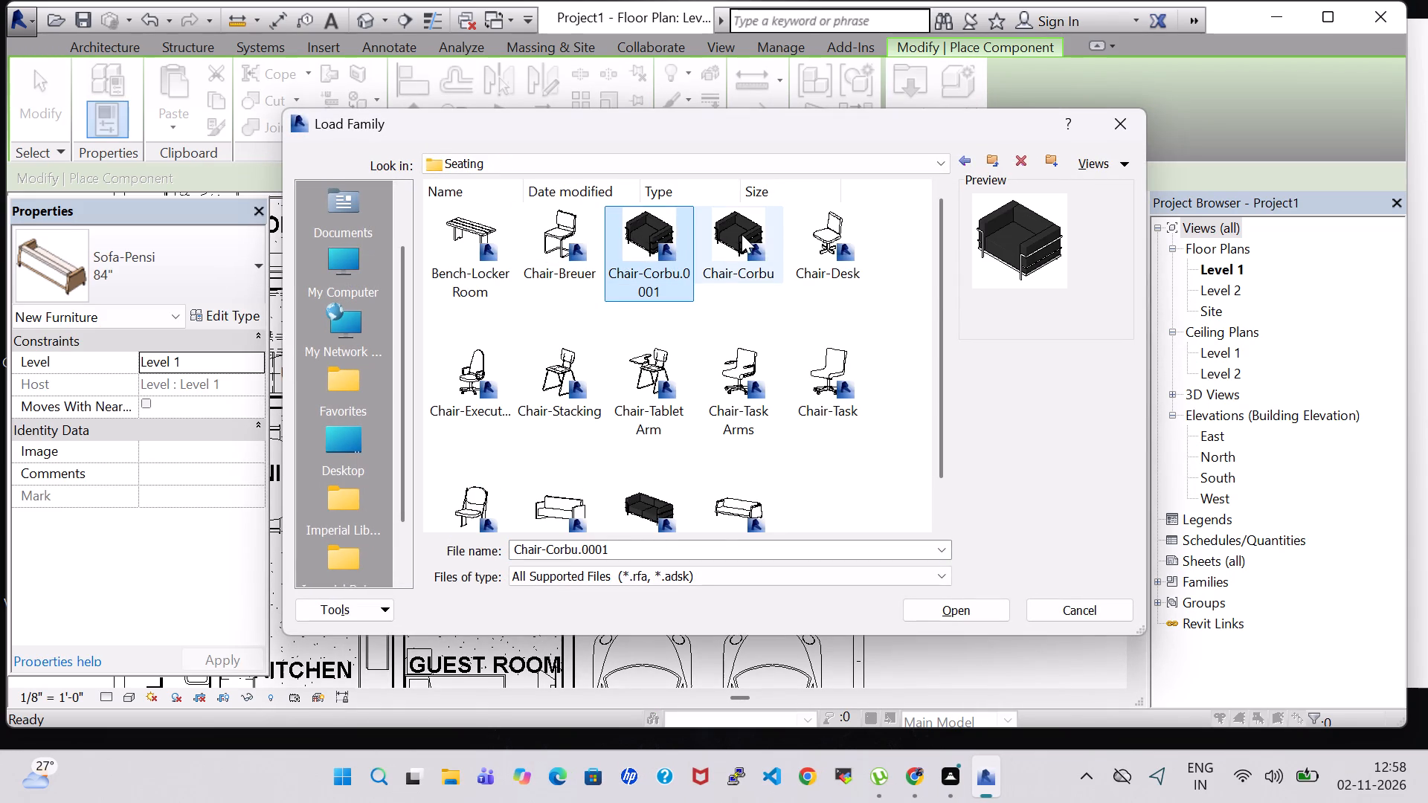
click(742, 234)
click(962, 608)
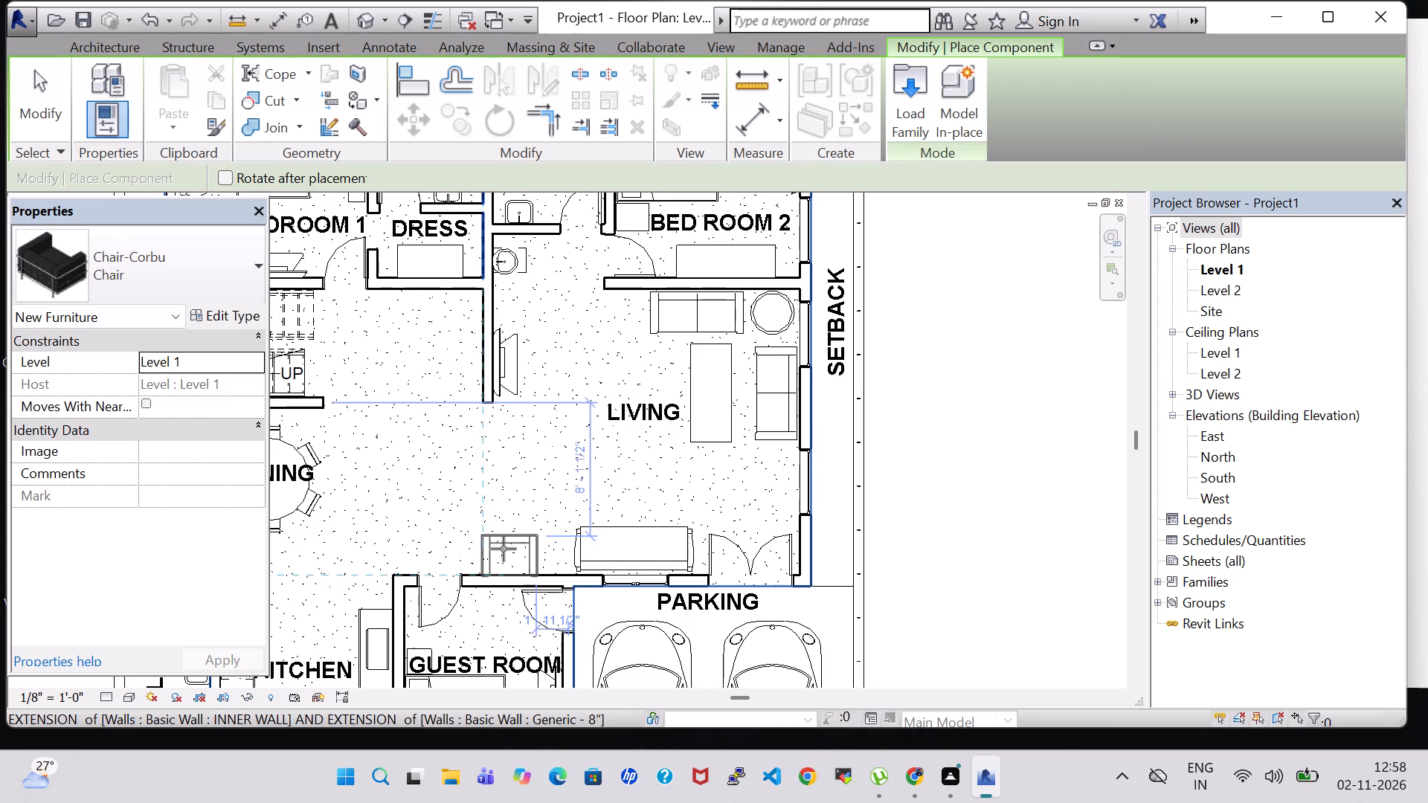
key(space)
key(space)
key(space)
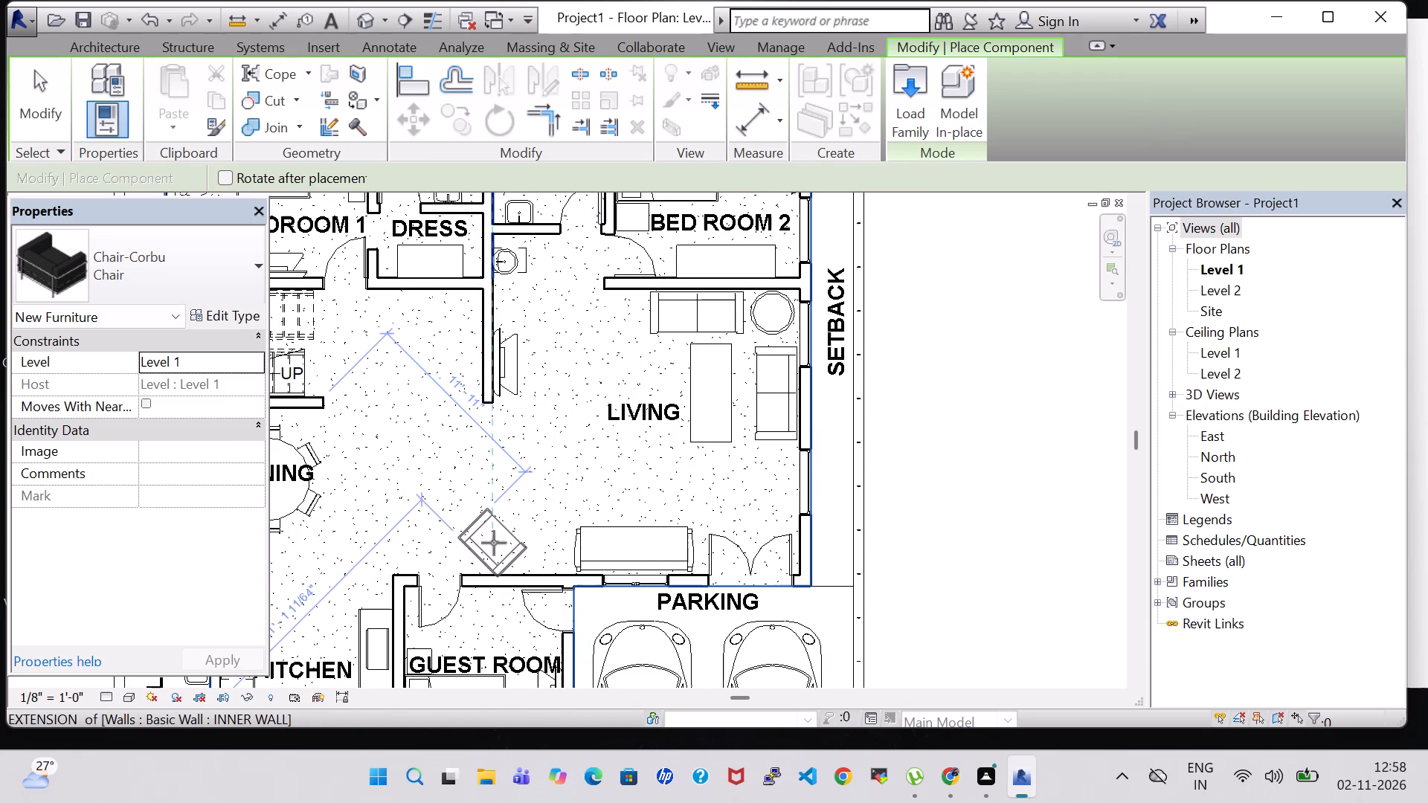
key(space)
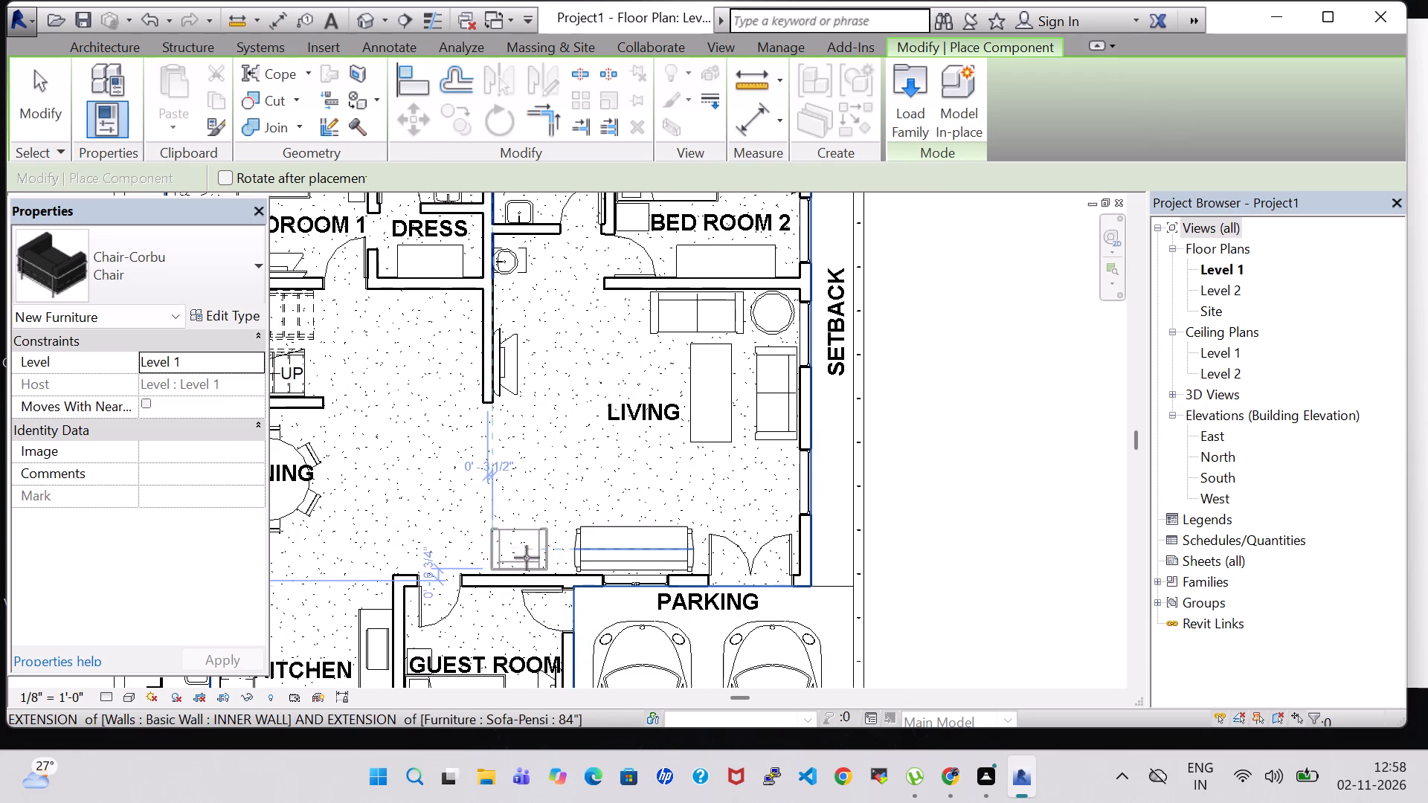
click(527, 551)
key(Escape)
key(Escape)
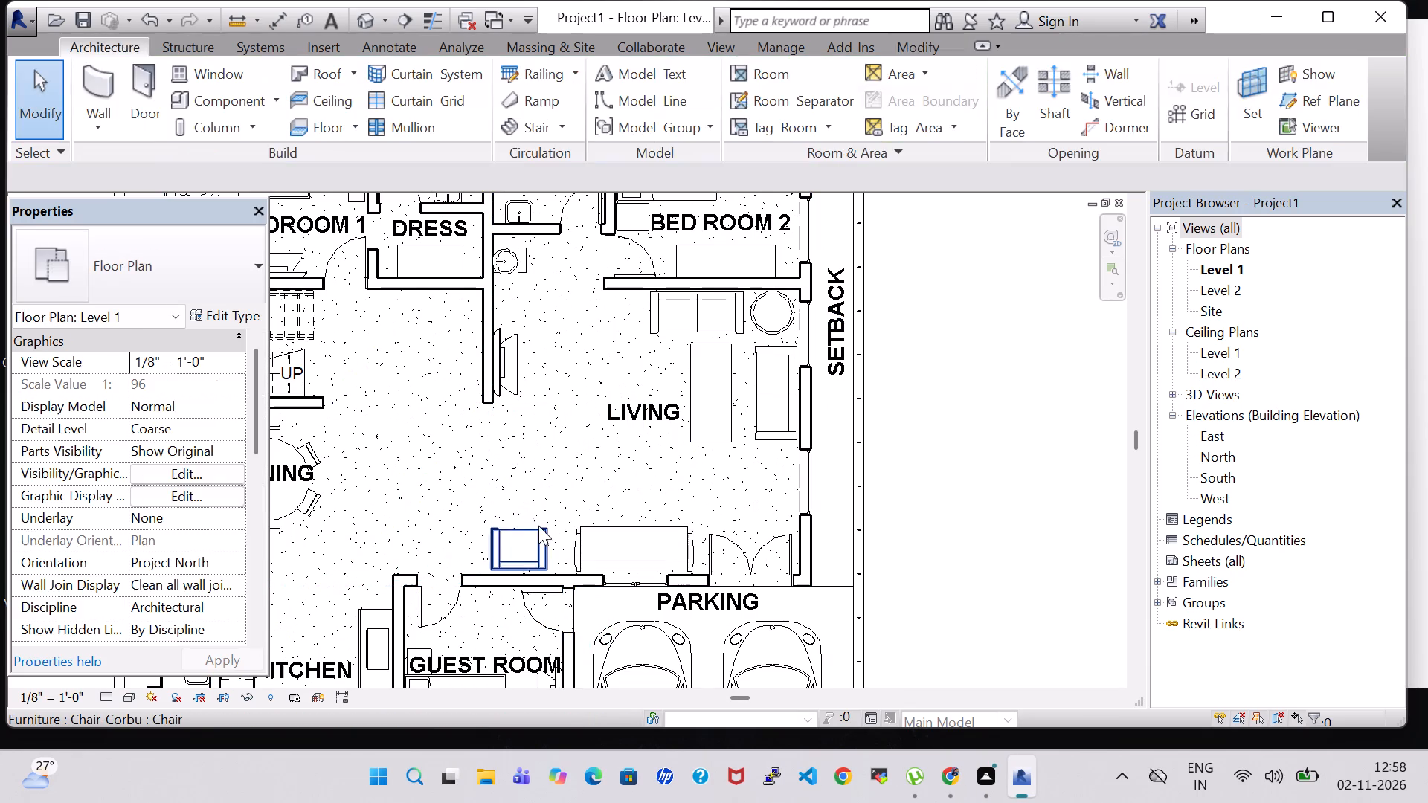
Nudge the Corbu chair three increments toward the Sofa-Pensi, keeping its original distance from the guest room wall.
click(541, 532)
key(Down)
key(Right)
key(Right)
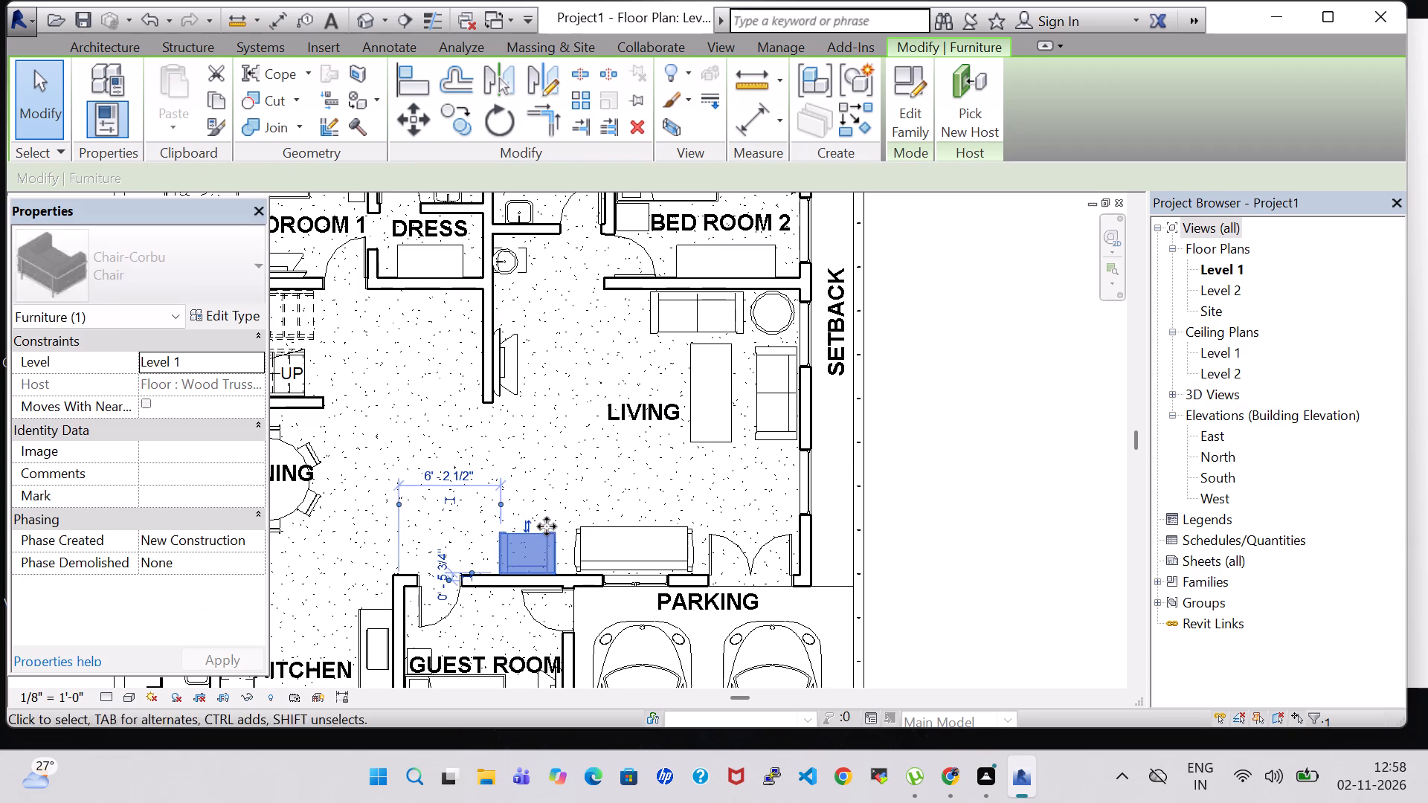
key(Right)
key(Up)
key(Down)
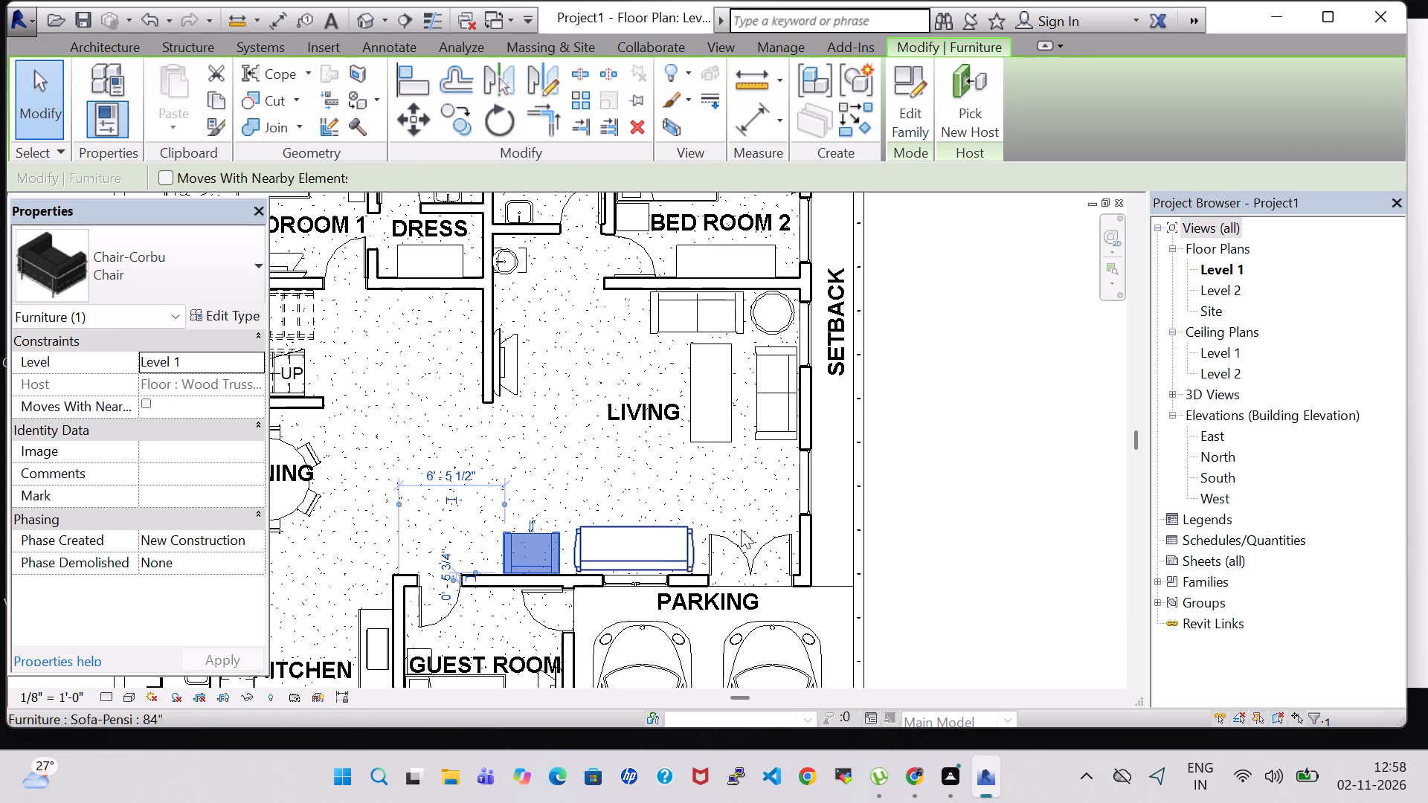
click(976, 500)
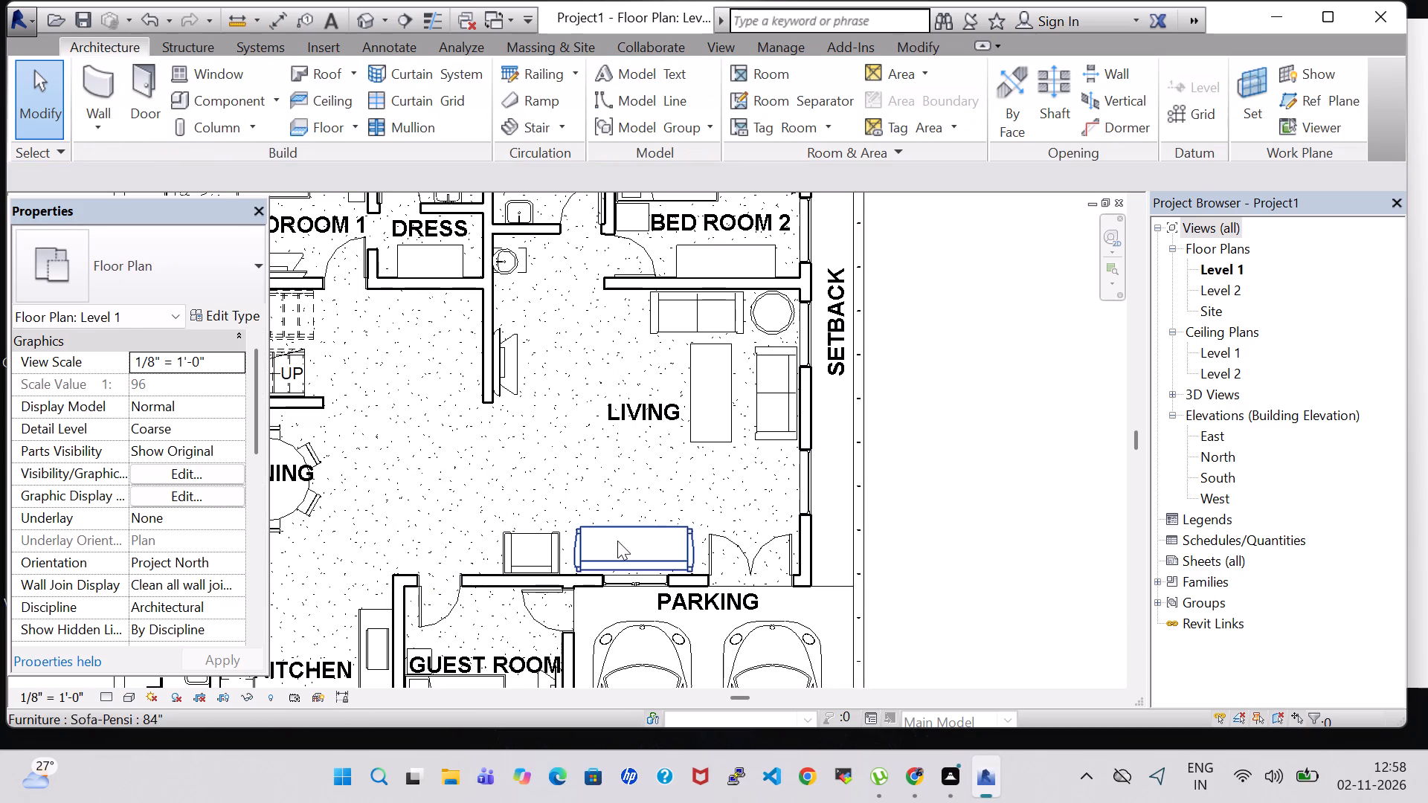
click(534, 541)
key(Up)
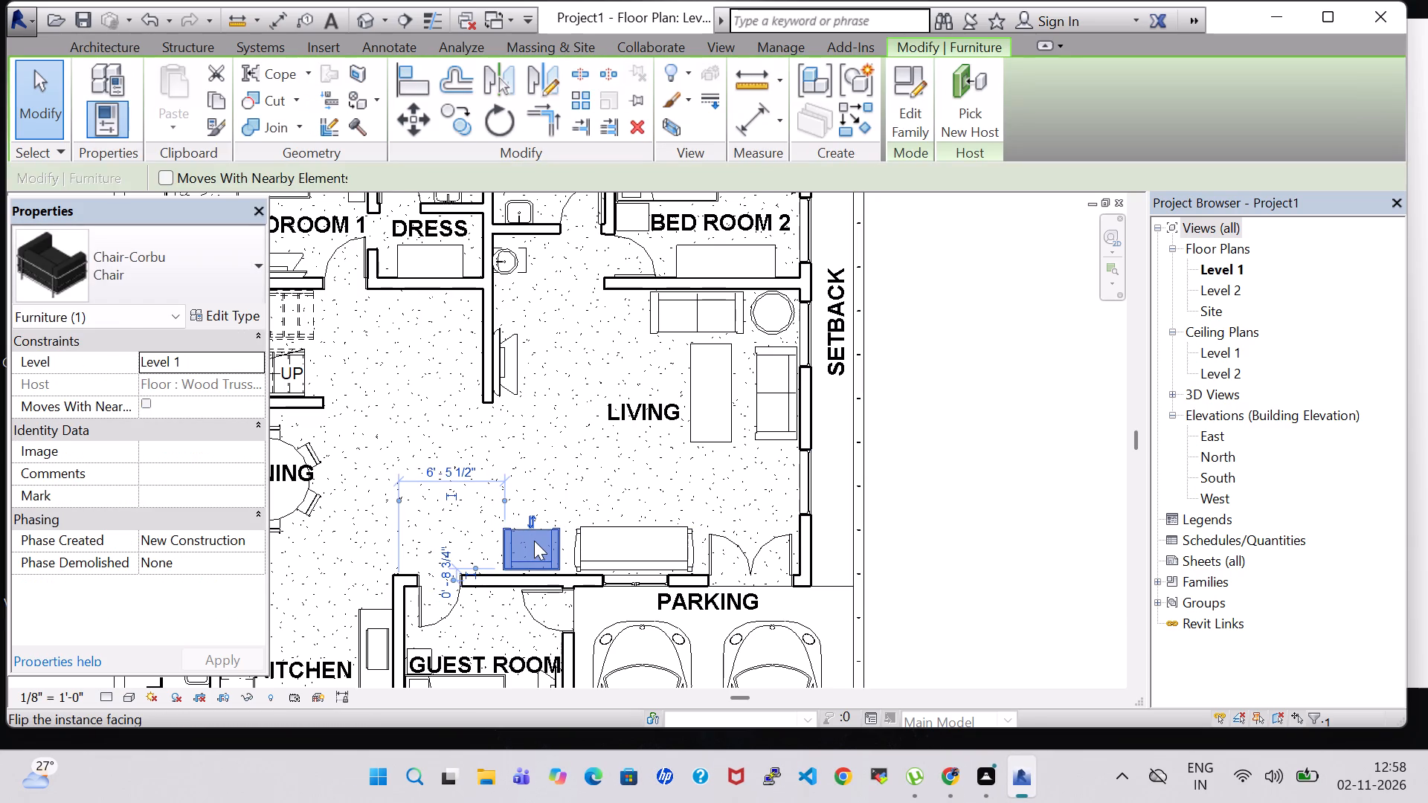
click(951, 445)
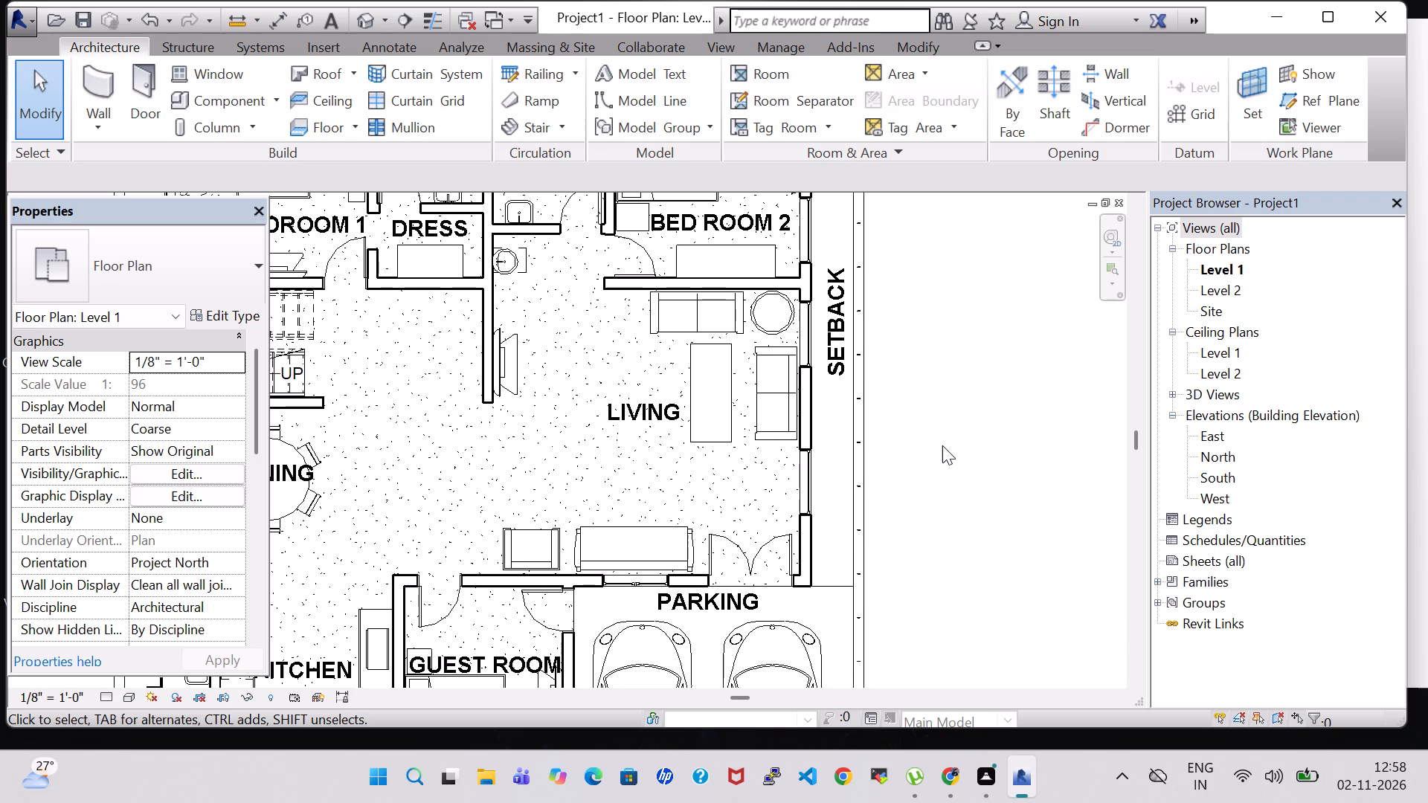
Load the RPC Plant - Tropical family and place an Agave - 1.5' at the centre of the living room's round corner table.
scroll(942, 445, down, 2)
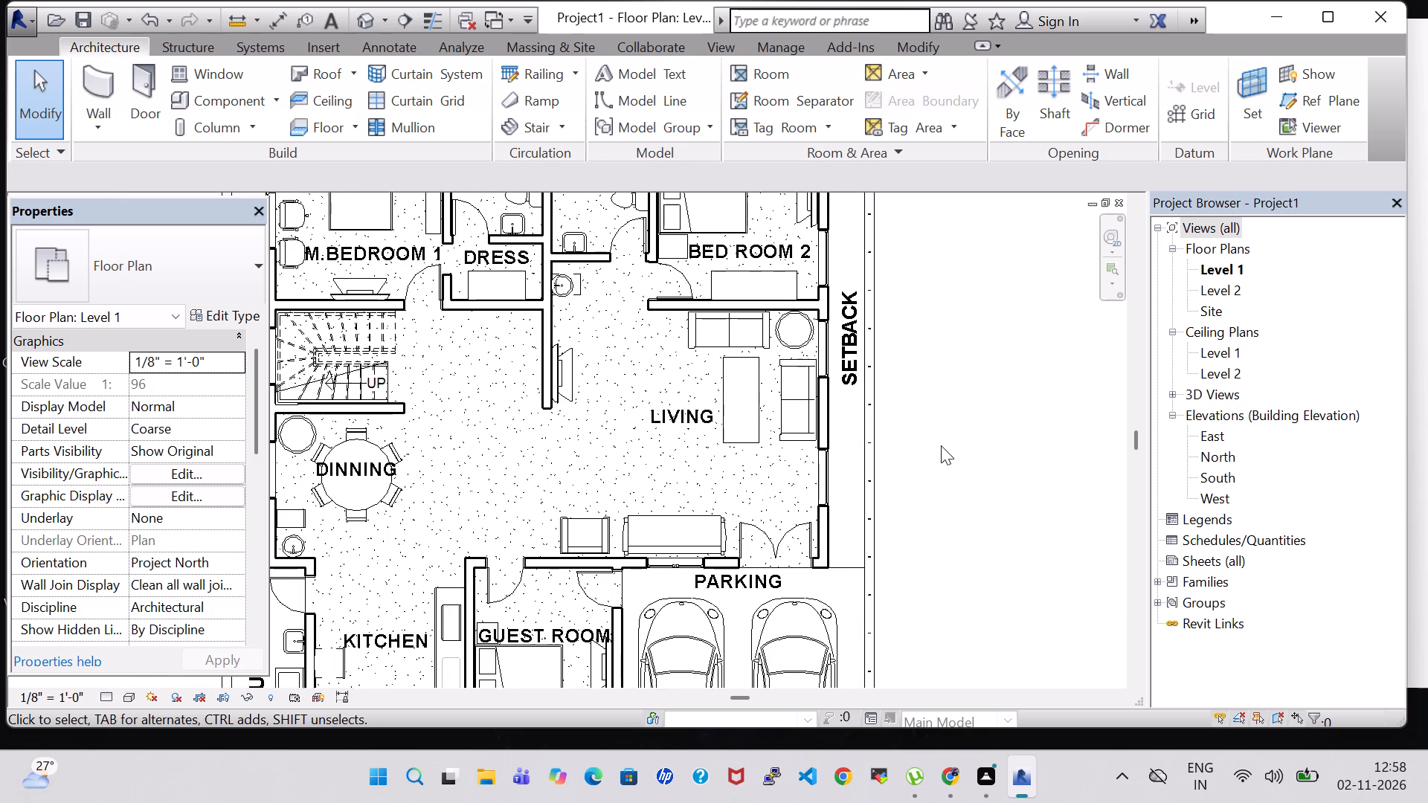
scroll(941, 445, down, 1)
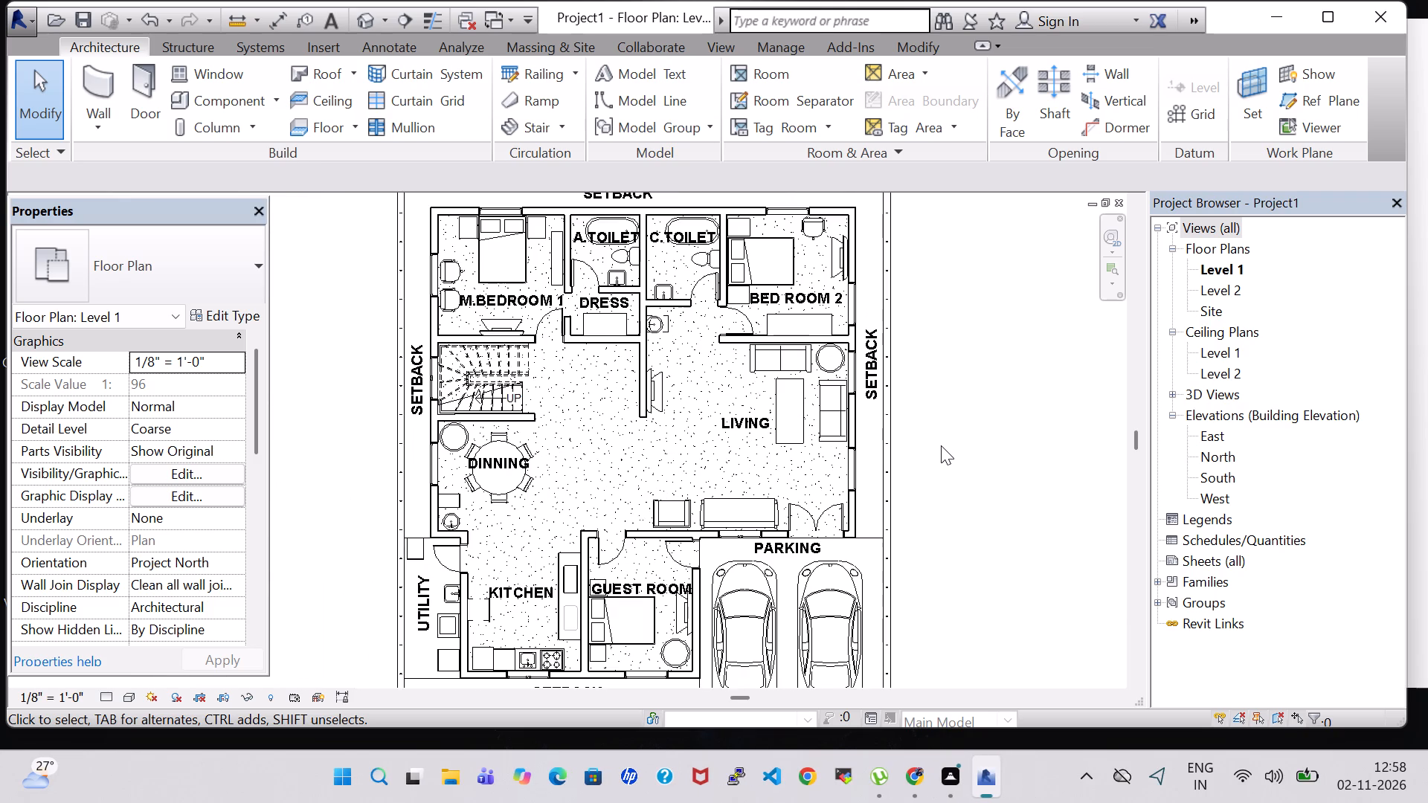
middle_drag(927, 441, 863, 483)
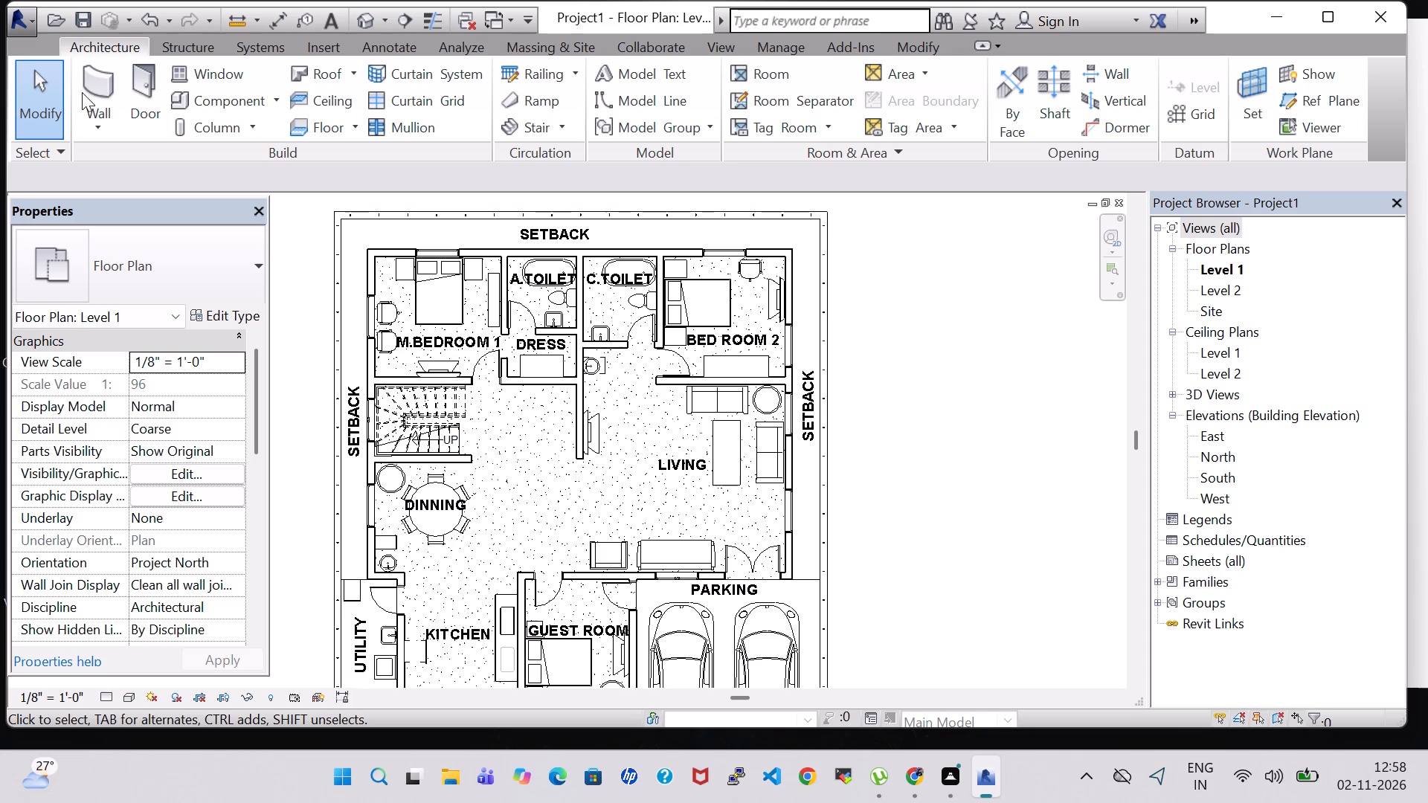
click(205, 108)
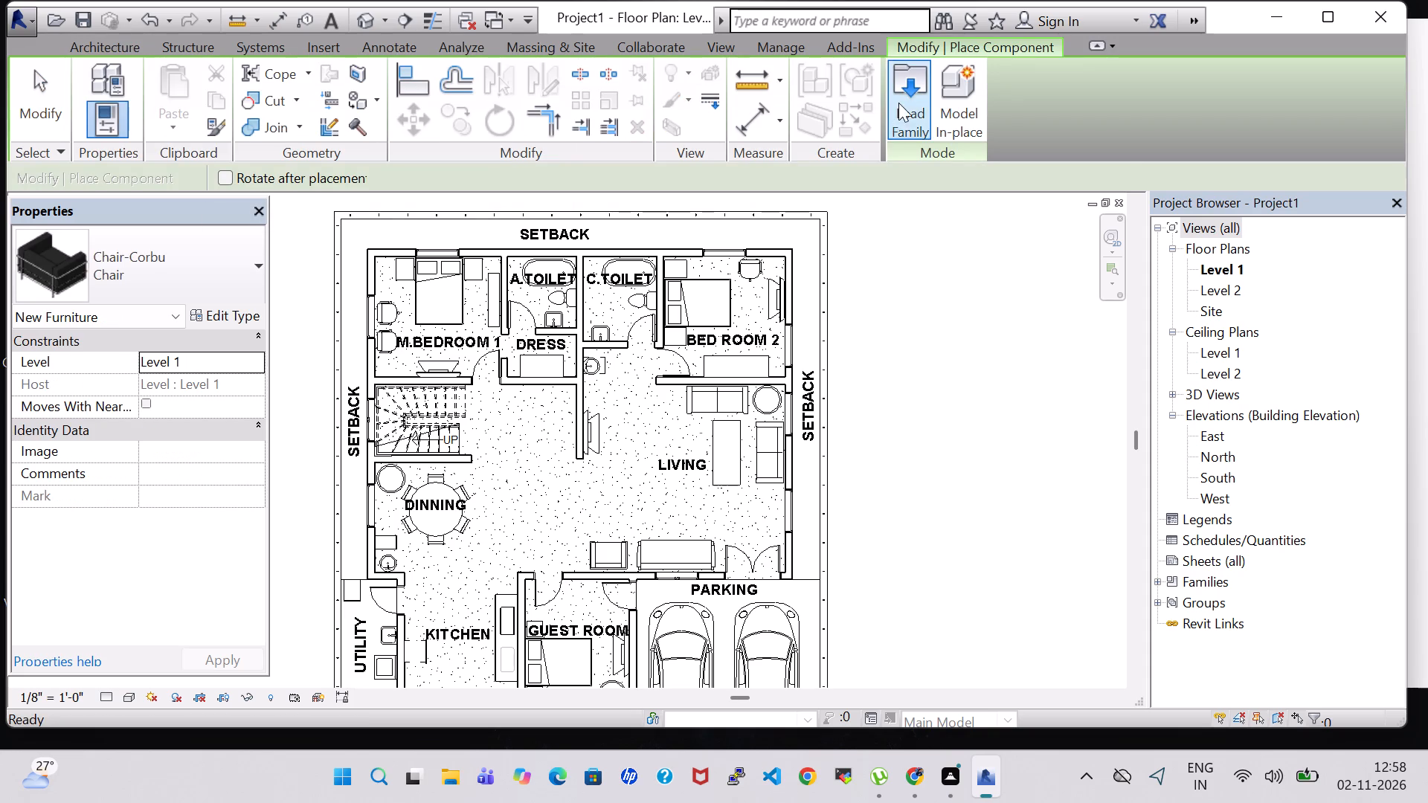
click(915, 98)
scroll(789, 284, down, 2)
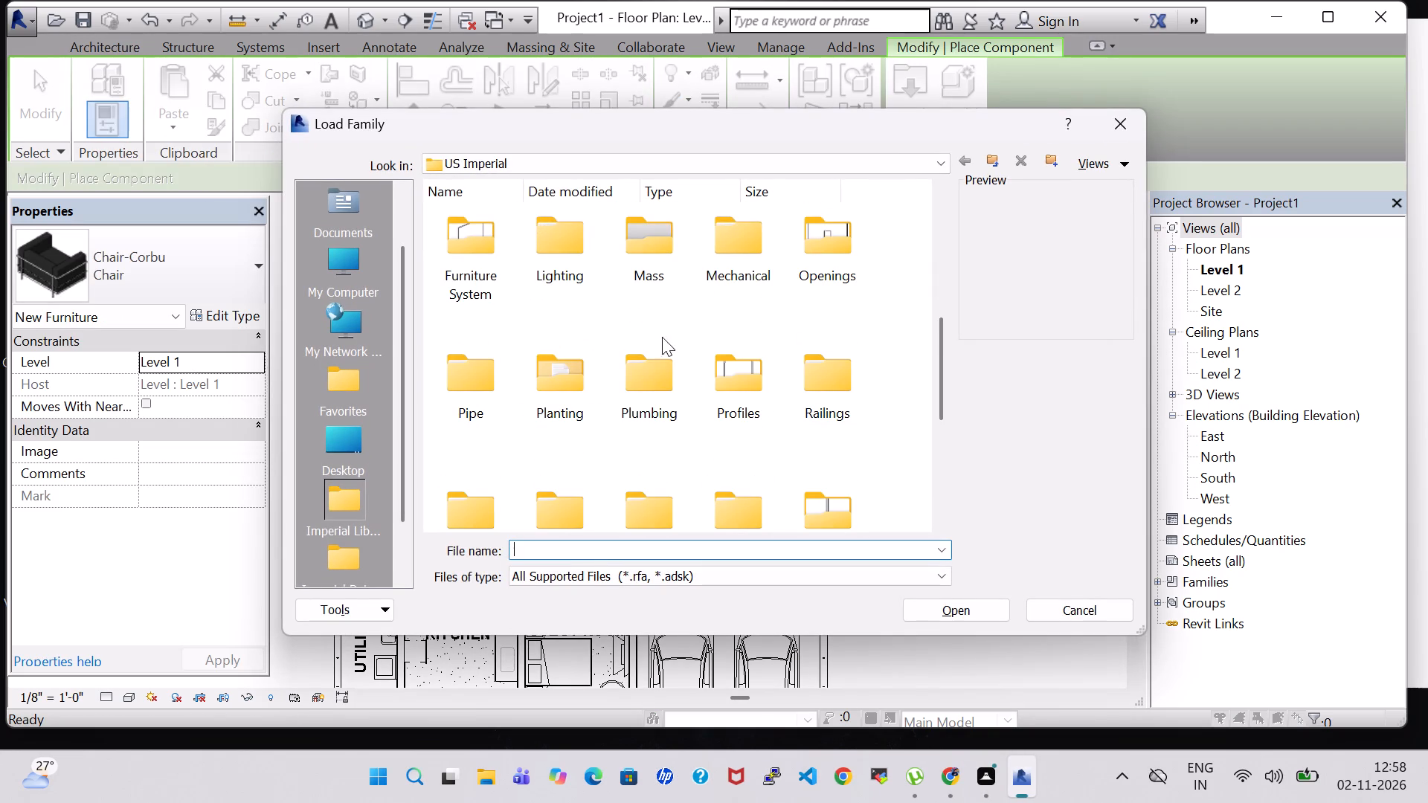
double_click(545, 362)
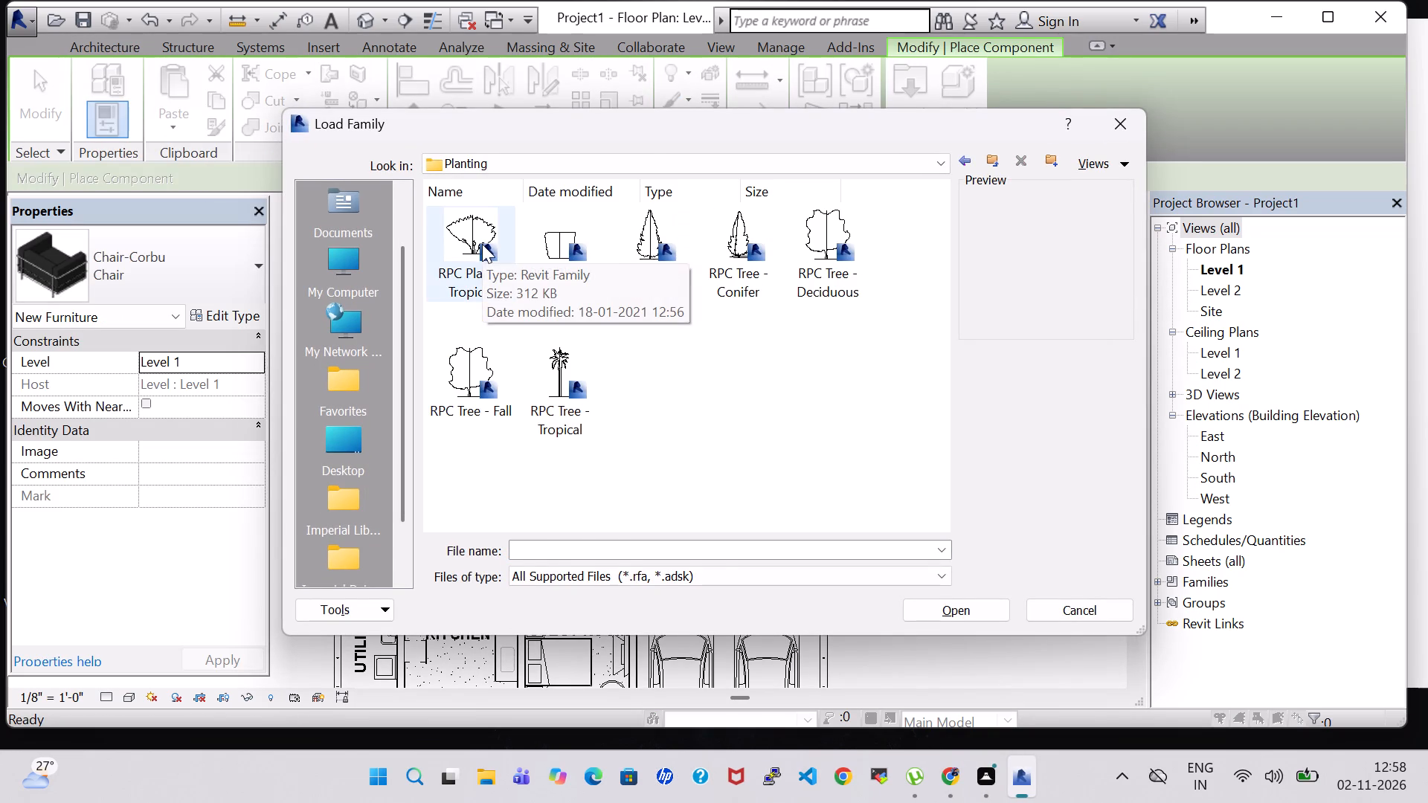
double_click(482, 244)
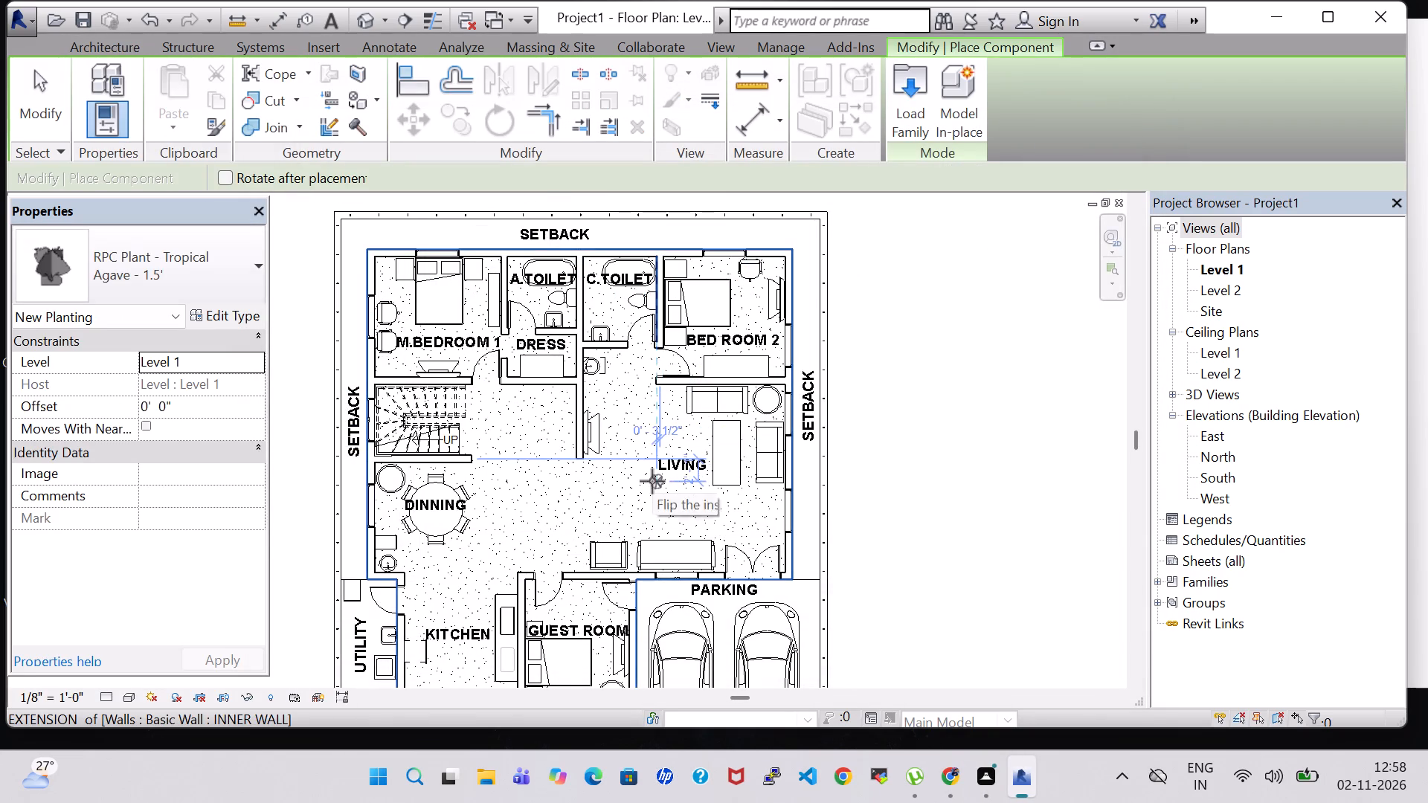
scroll(652, 481, up, 8)
middle_drag(704, 429, 512, 525)
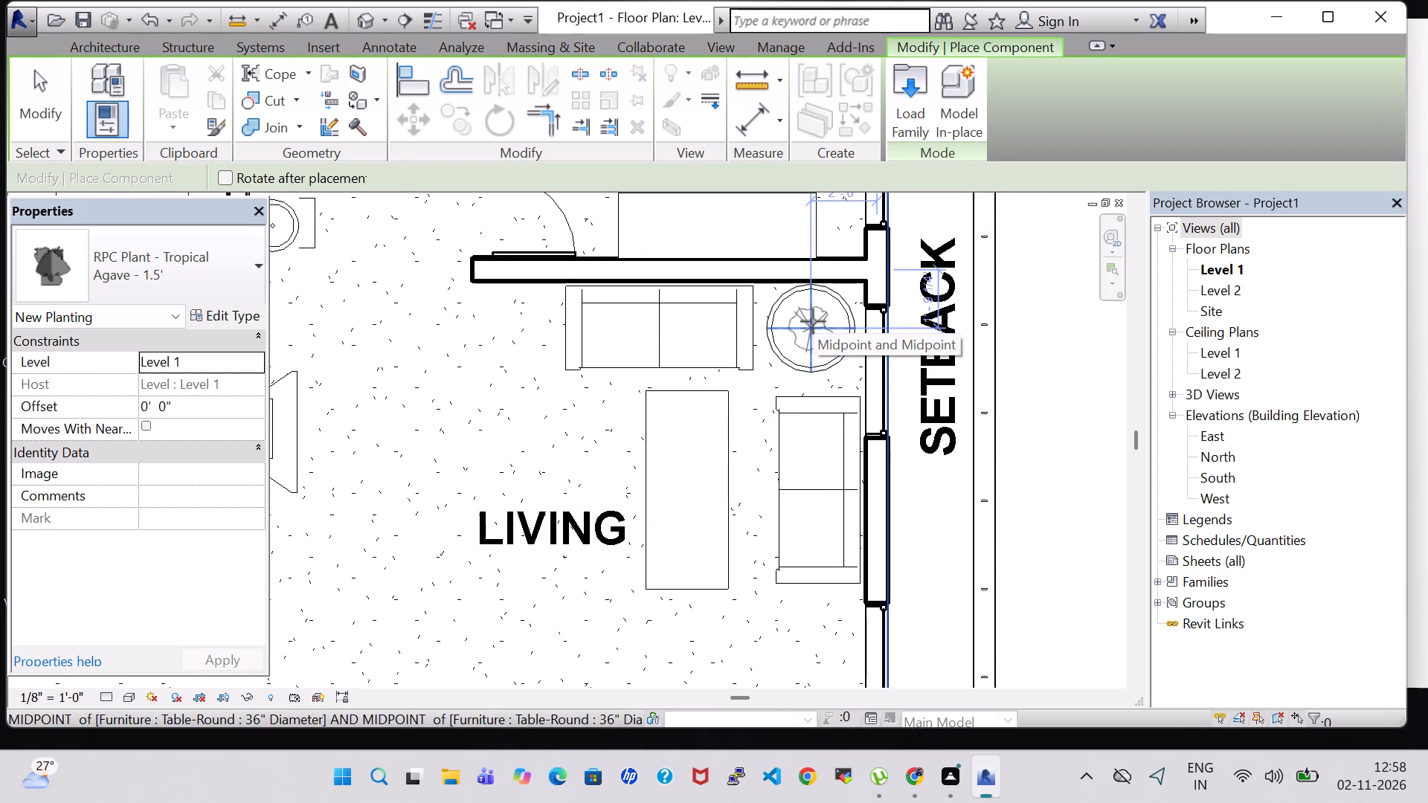
click(813, 321)
Place another Agave - 1.5' plant on the small round table in the dining area's corner by the staircase.
scroll(596, 409, down, 7)
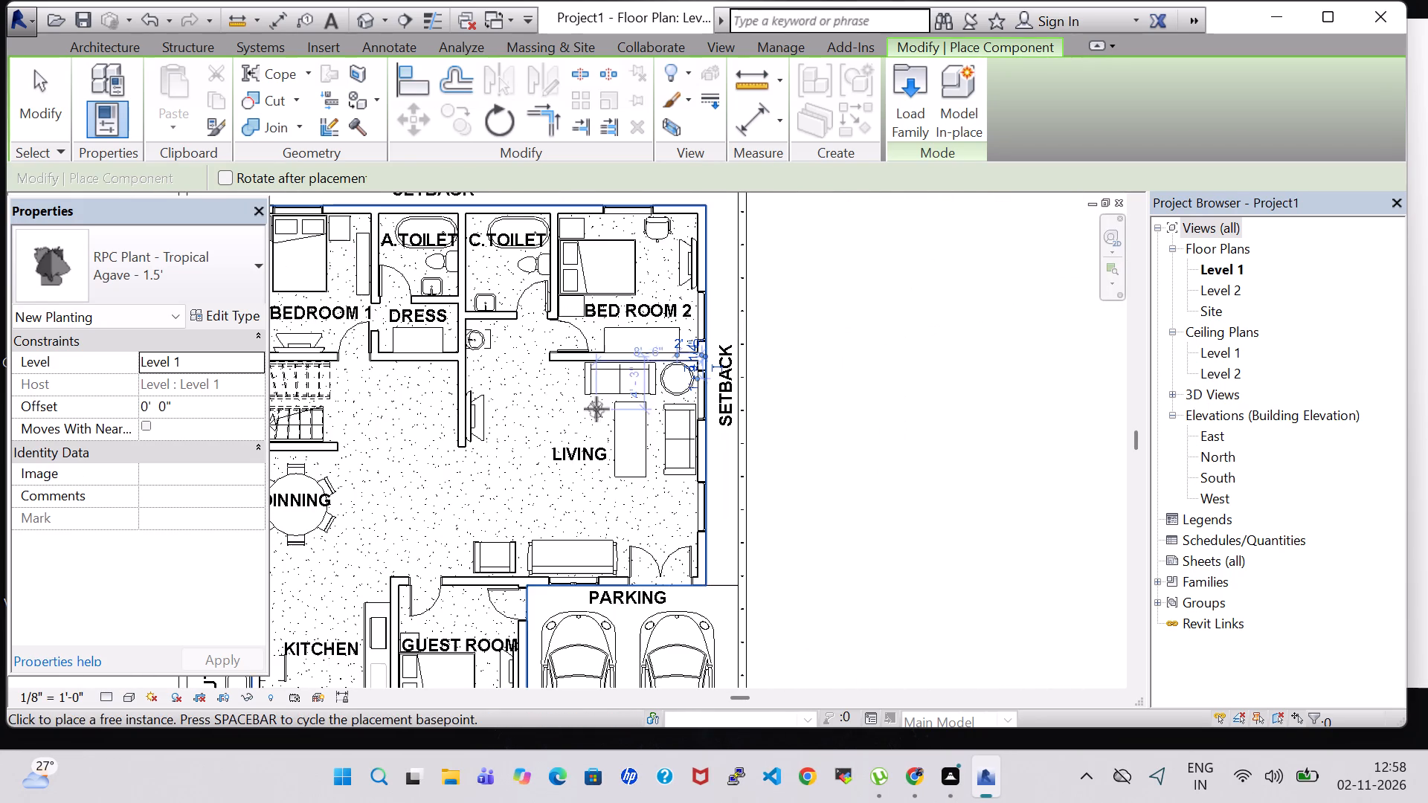
middle_drag(515, 462, 726, 476)
scroll(501, 450, up, 5)
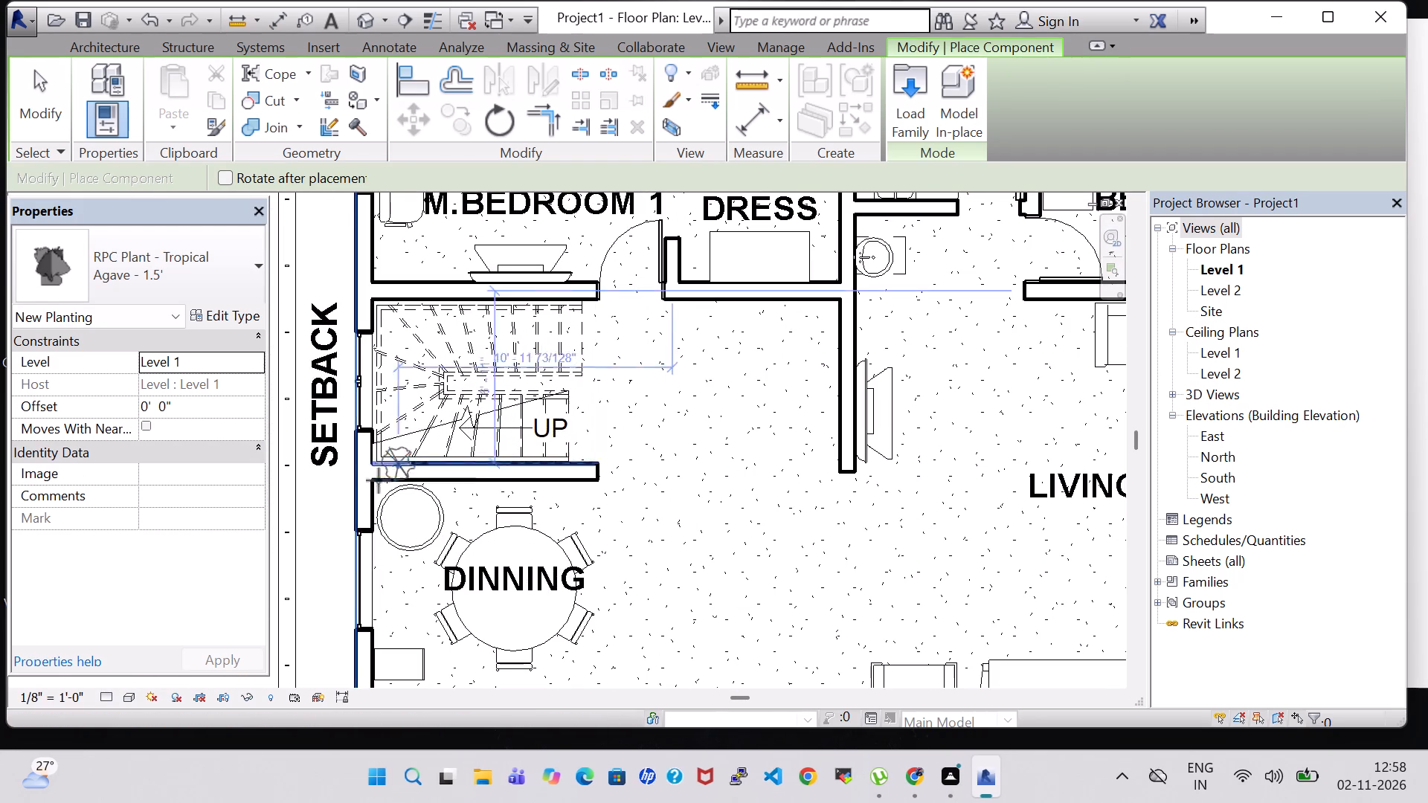
click(411, 524)
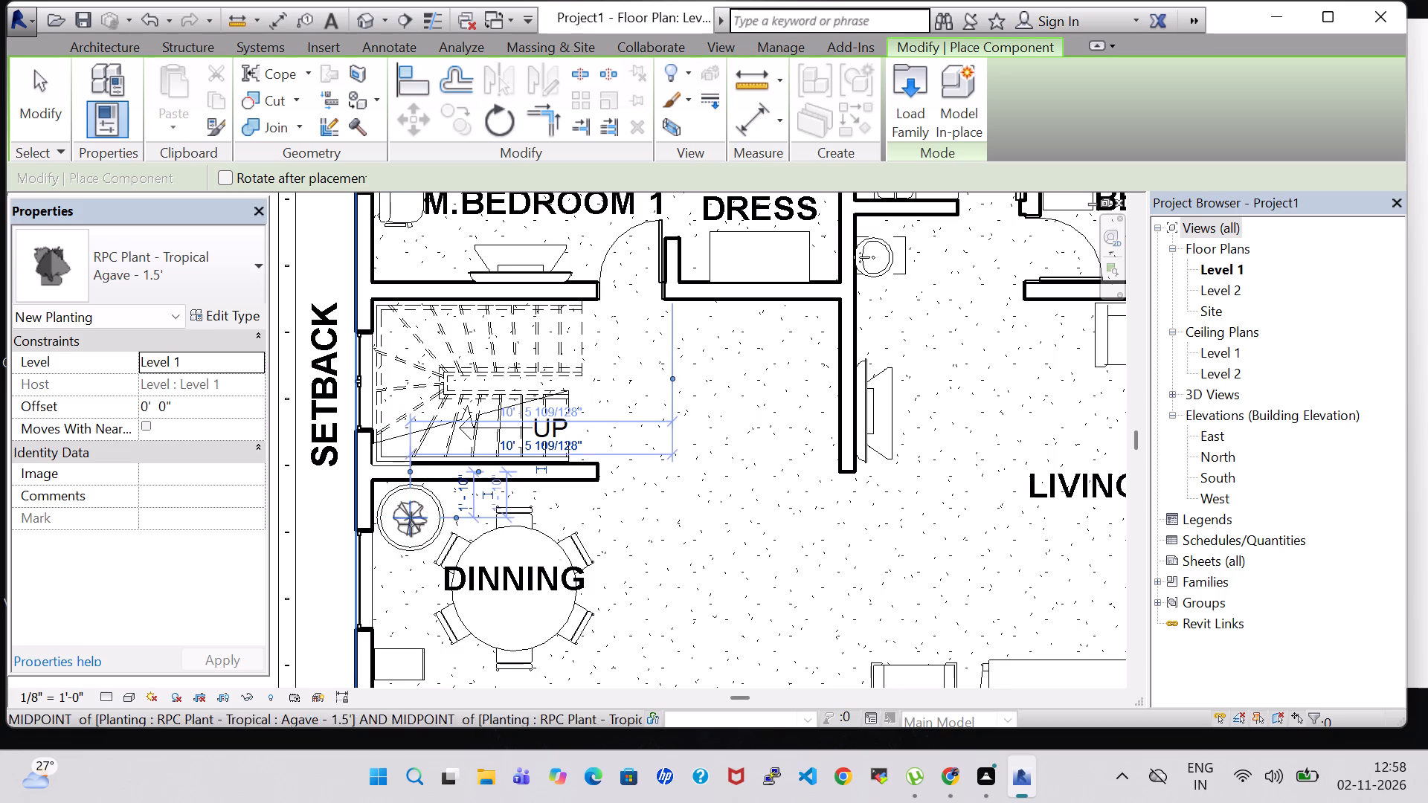
Place an Agave - 1.5' plant on the M.Bedroom 1 night stand on the chairs' side of the bed.
scroll(665, 529, down, 4)
middle_click(665, 529)
middle_click(664, 529)
scroll(428, 344, up, 11)
middle_click(476, 268)
middle_drag(481, 300, 489, 393)
scroll(494, 361, up, 3)
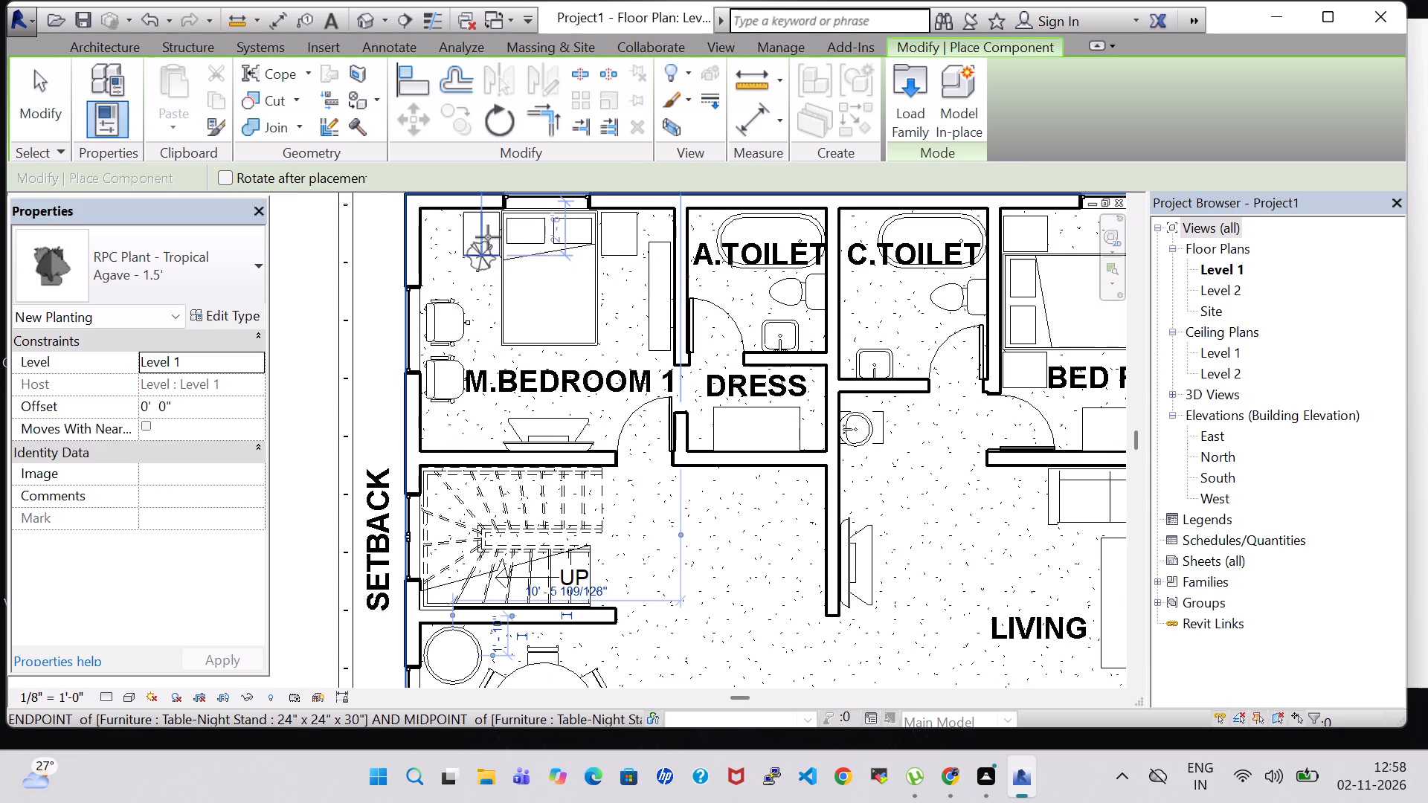
click(482, 233)
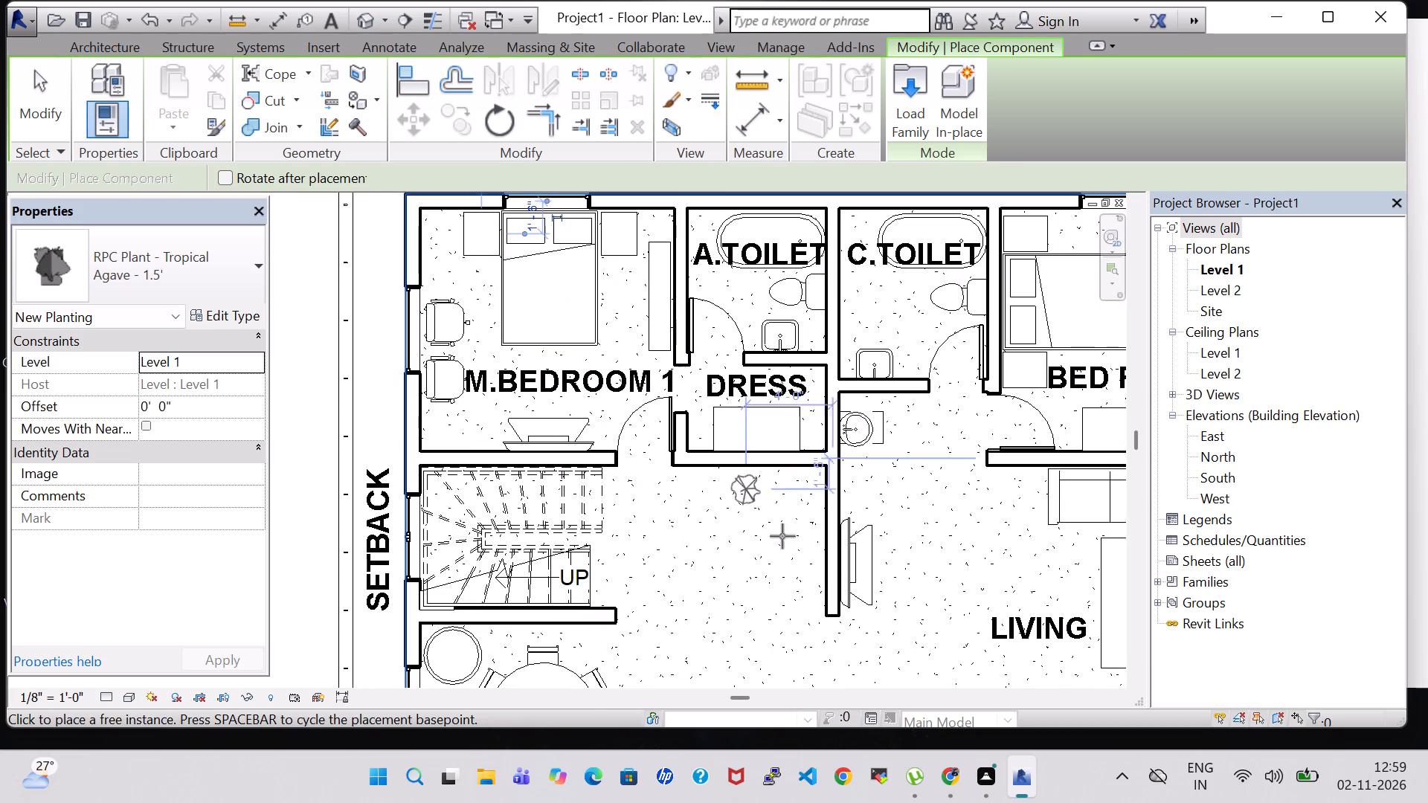
Place an Agave - 1.5' plant at the centre of the guest room's round corner table.
scroll(767, 577, down, 3)
middle_drag(766, 579, 654, 346)
middle_click(654, 344)
middle_drag(881, 490, 789, 323)
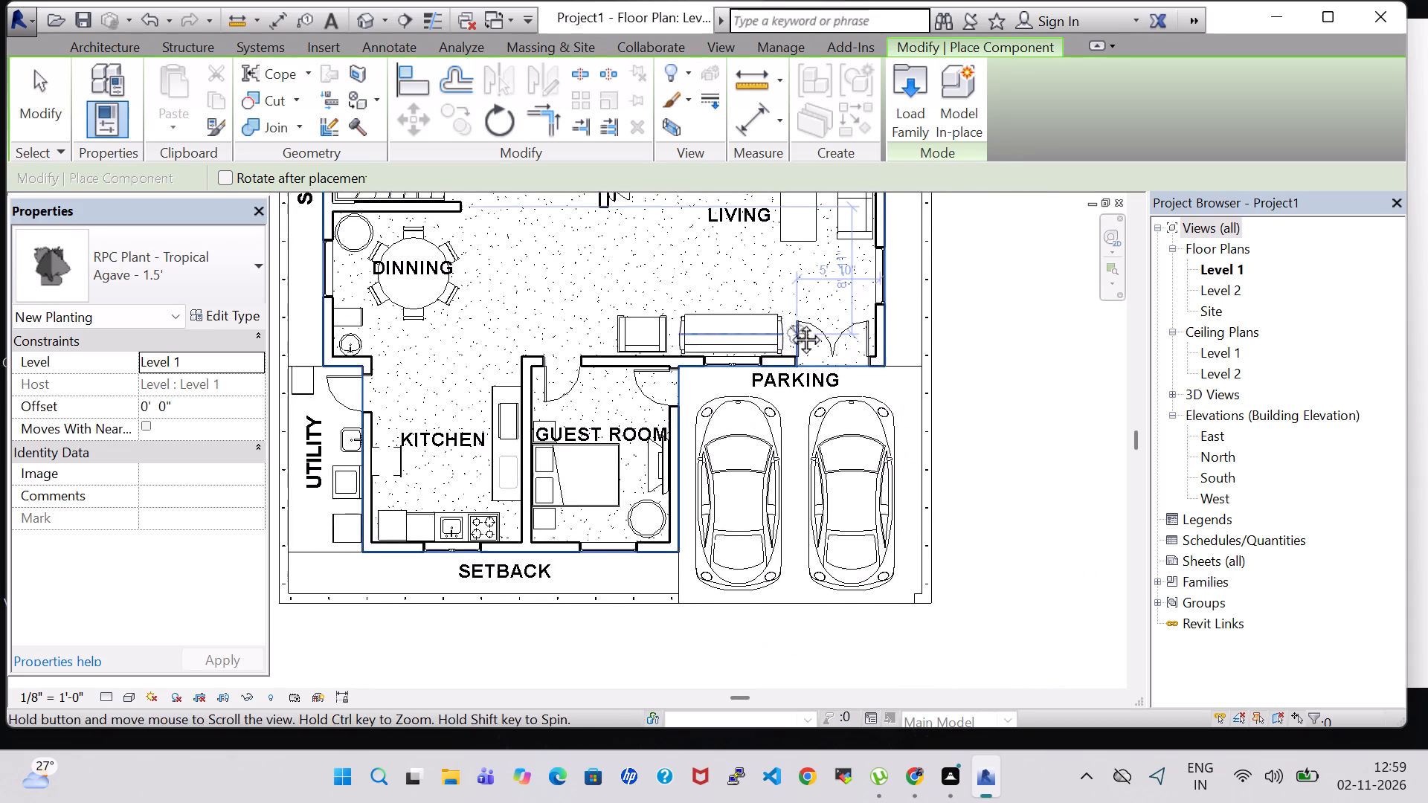
middle_drag(789, 323, 788, 317)
scroll(623, 488, up, 7)
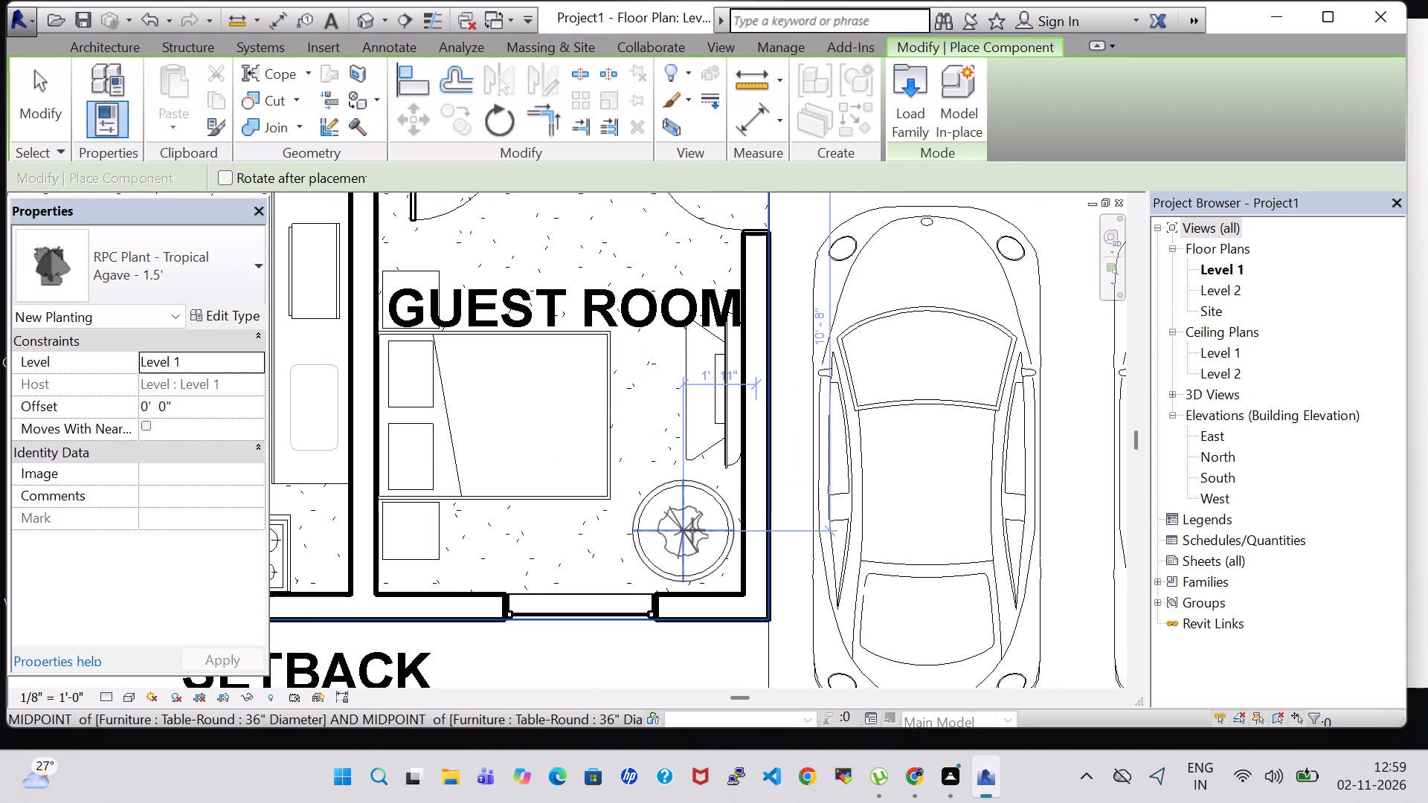
click(692, 530)
Place an Agave - 1.5' plant on the Bed Room 2 night stand farther from the door, and finish placing components.
scroll(643, 373, down, 7)
middle_drag(641, 358, 599, 446)
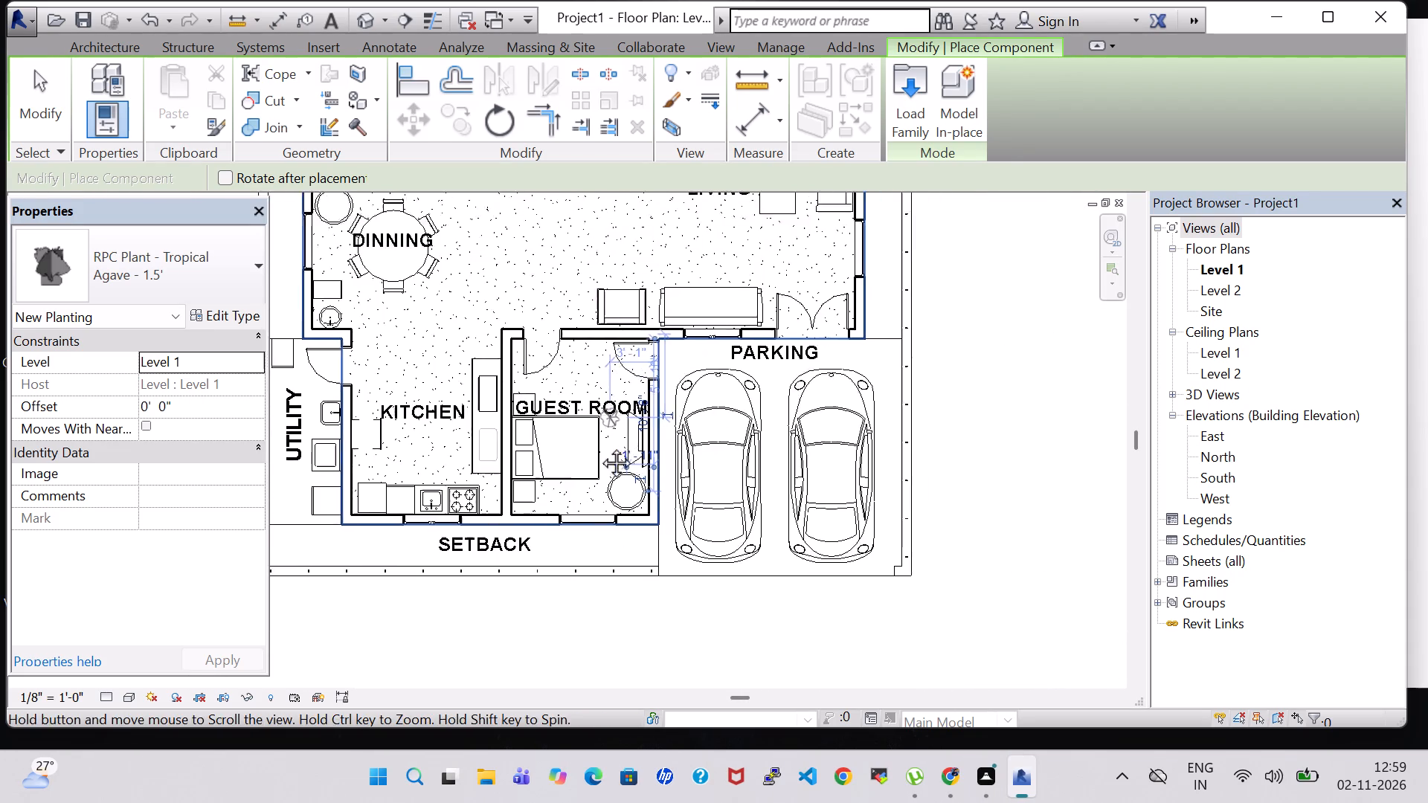
middle_drag(599, 446, 541, 571)
middle_drag(701, 407, 660, 573)
scroll(753, 239, up, 5)
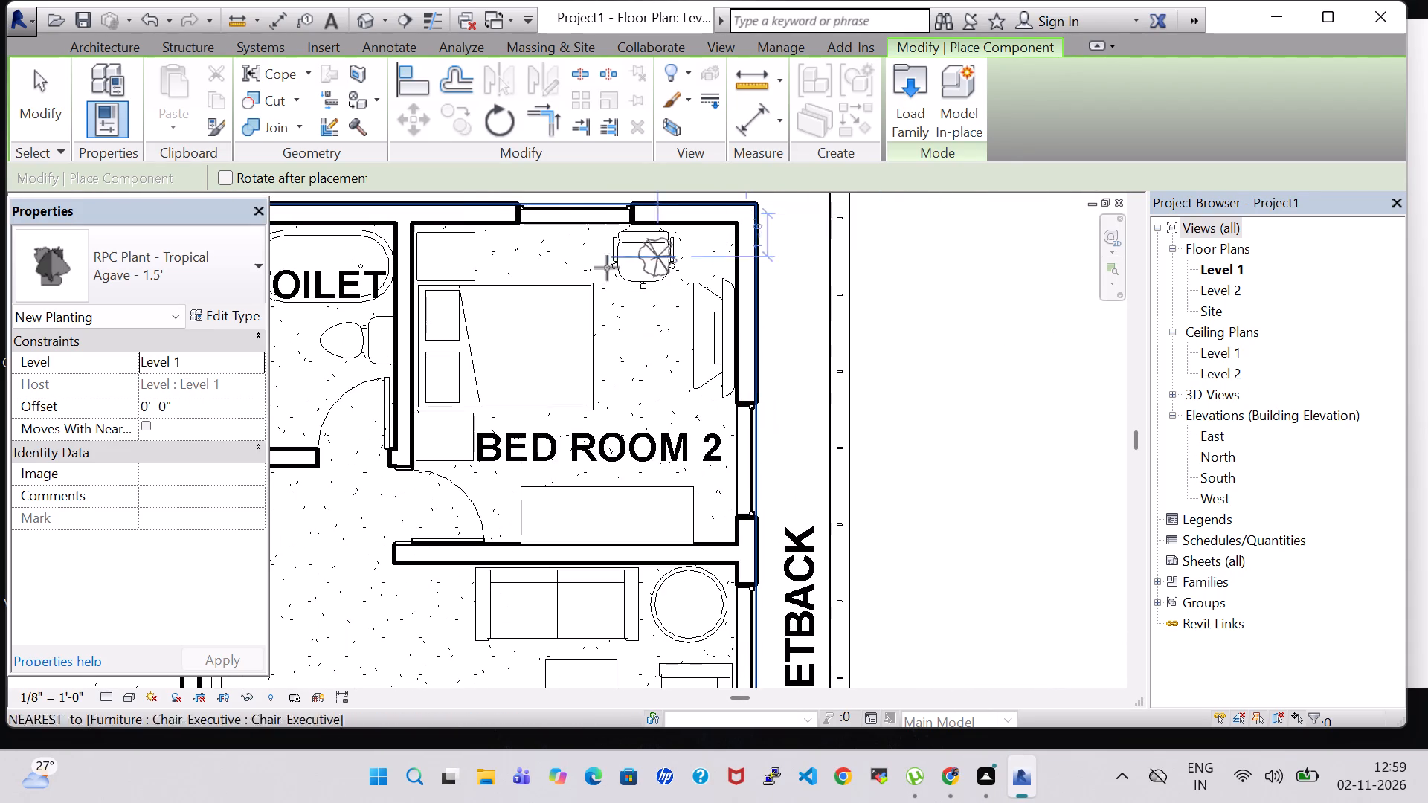
click(440, 251)
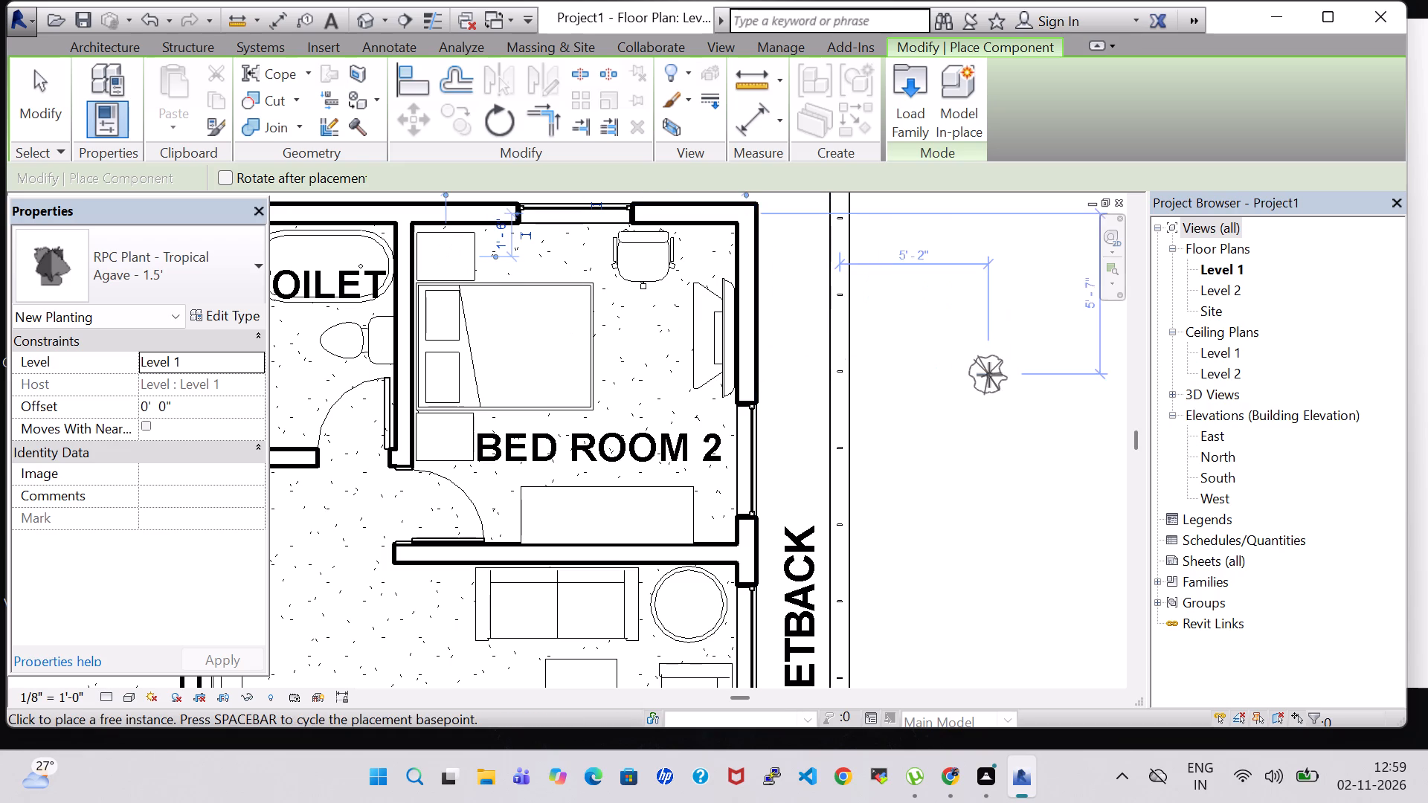
key(Escape)
key(Escape)
key(Escape)
key(Escape)
key(Escape)
key(Escape)
double_click(231, 107)
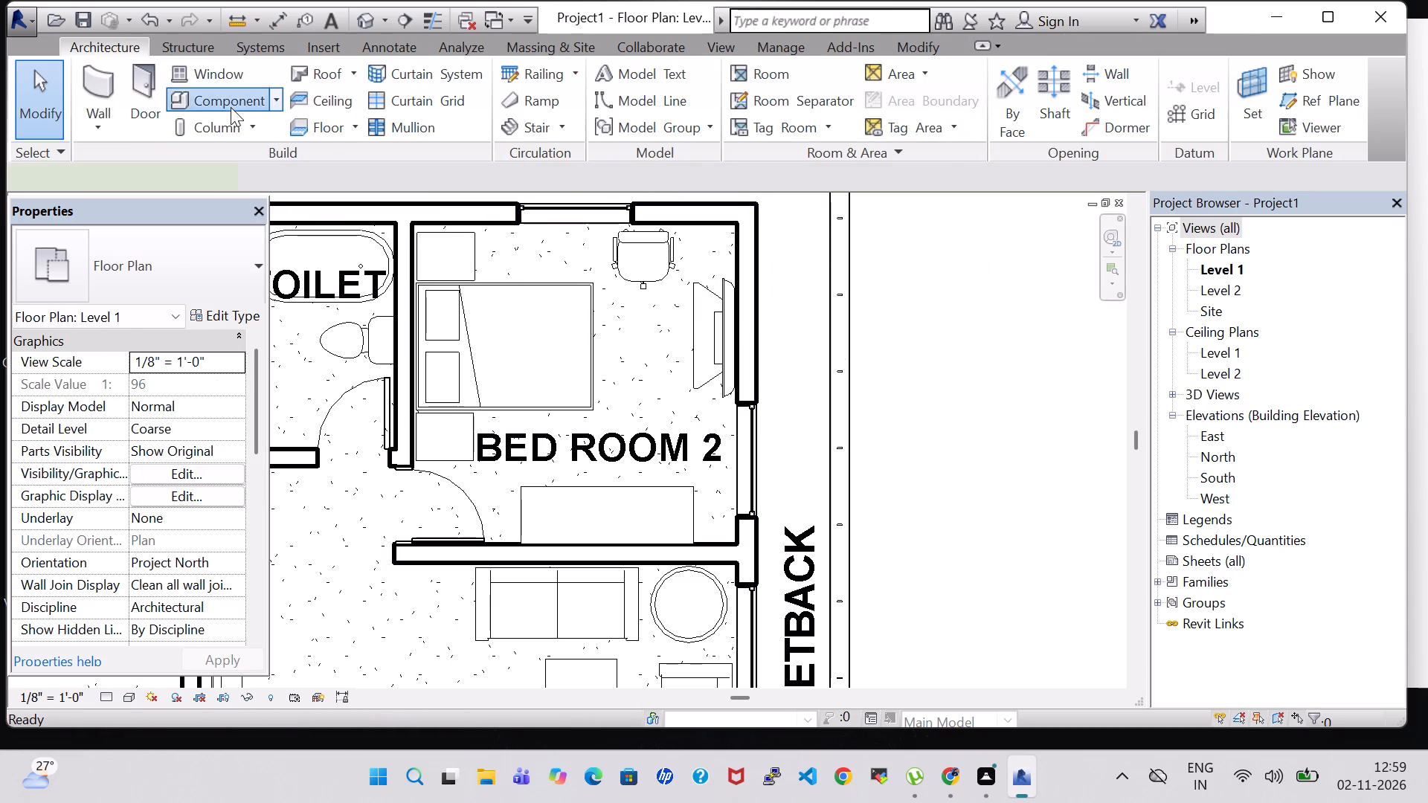
key(Escape)
key(Escape)
key(Escape)
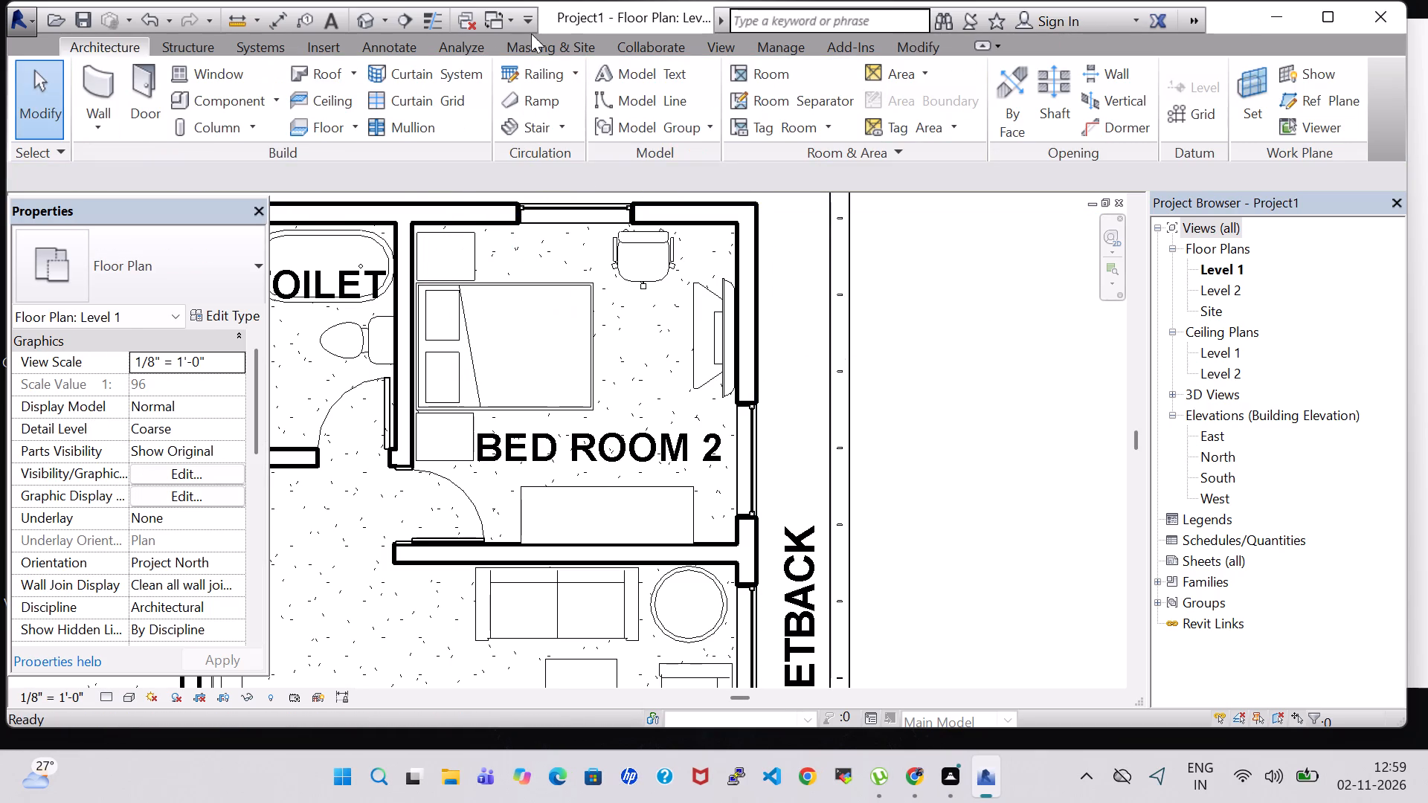
Open the default 3D view and examine the furnished Level 1 rooms from above, bringing the living room into view.
click(356, 9)
scroll(669, 429, down, 6)
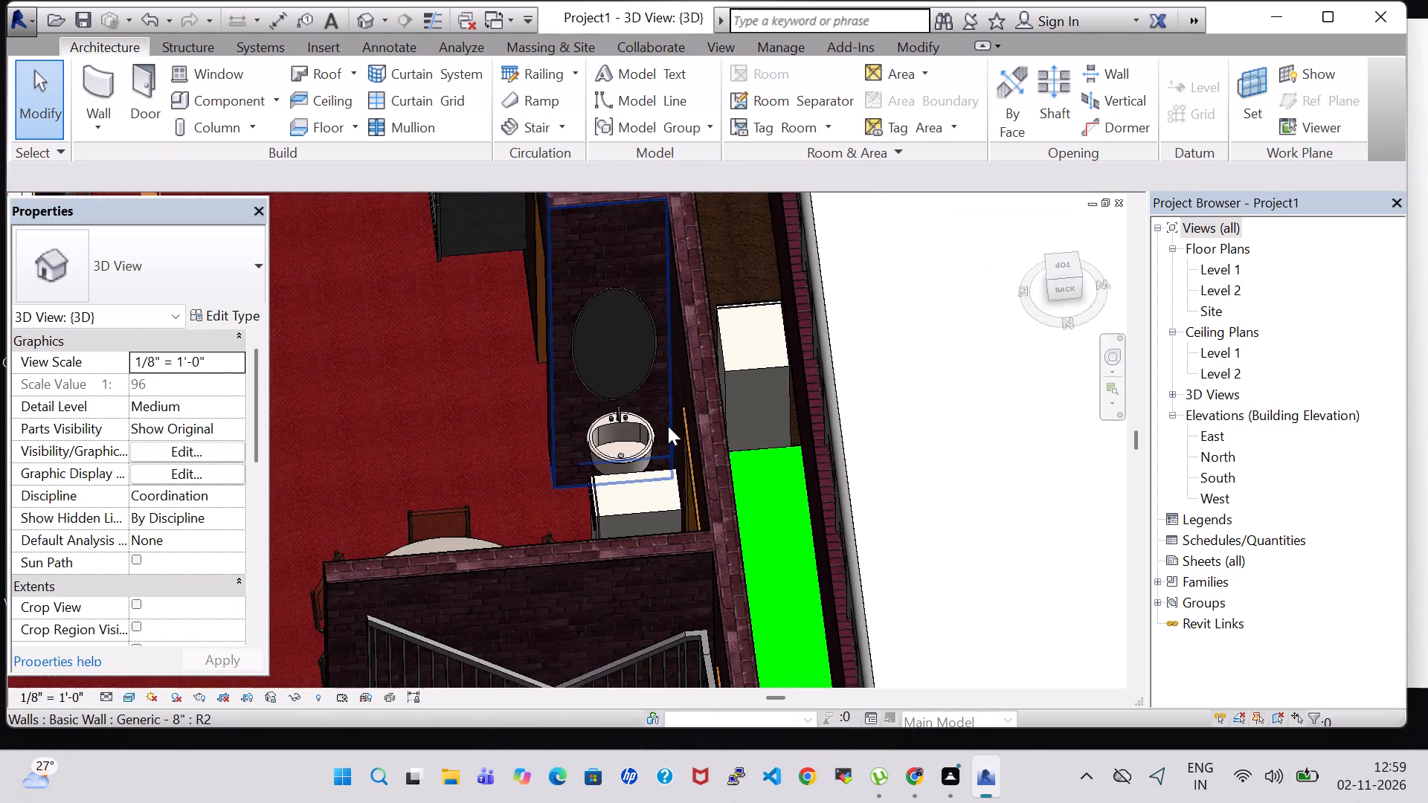
scroll(666, 425, down, 2)
shift+middle_drag(837, 306, 835, 405)
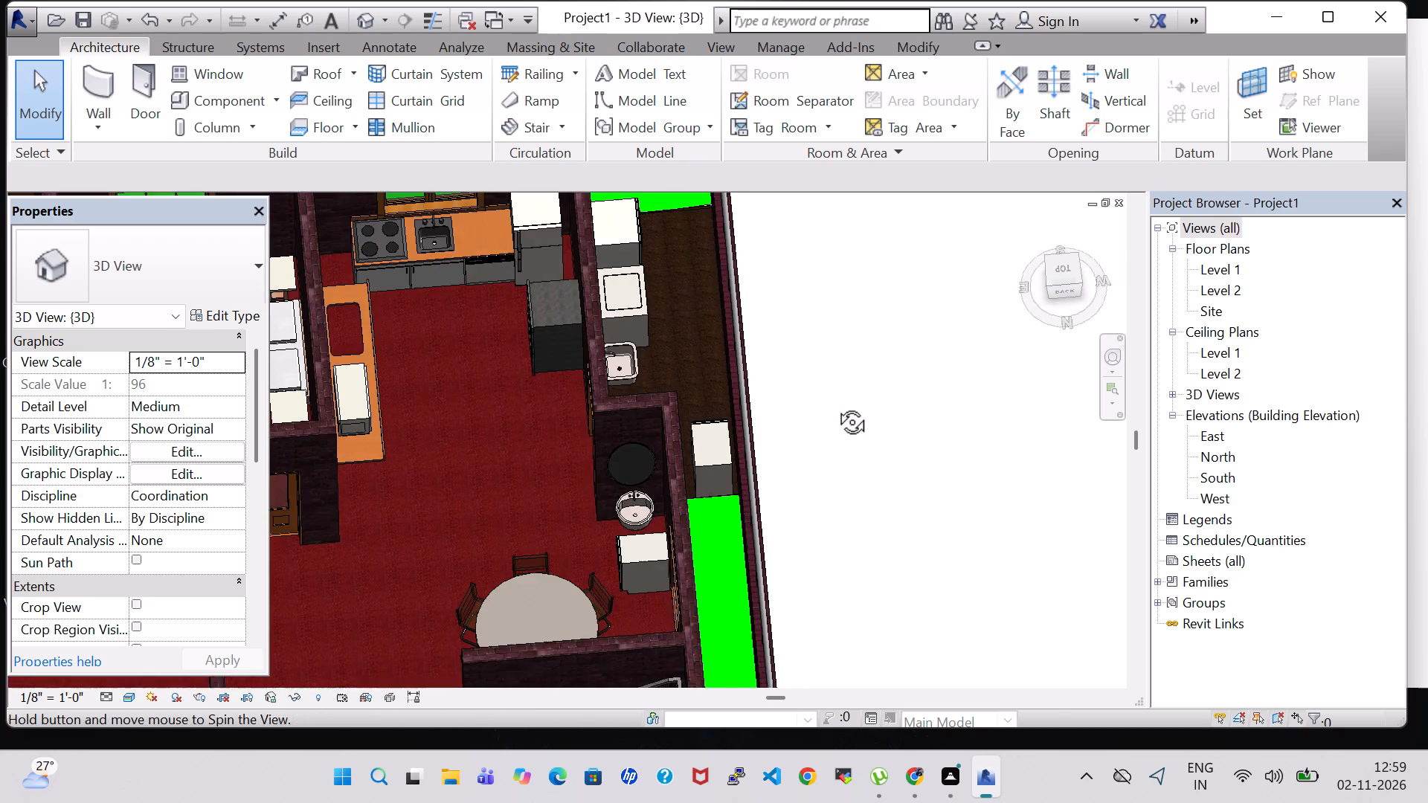
shift+middle_drag(835, 405, 835, 407)
scroll(588, 455, down, 5)
middle_drag(780, 435, 936, 338)
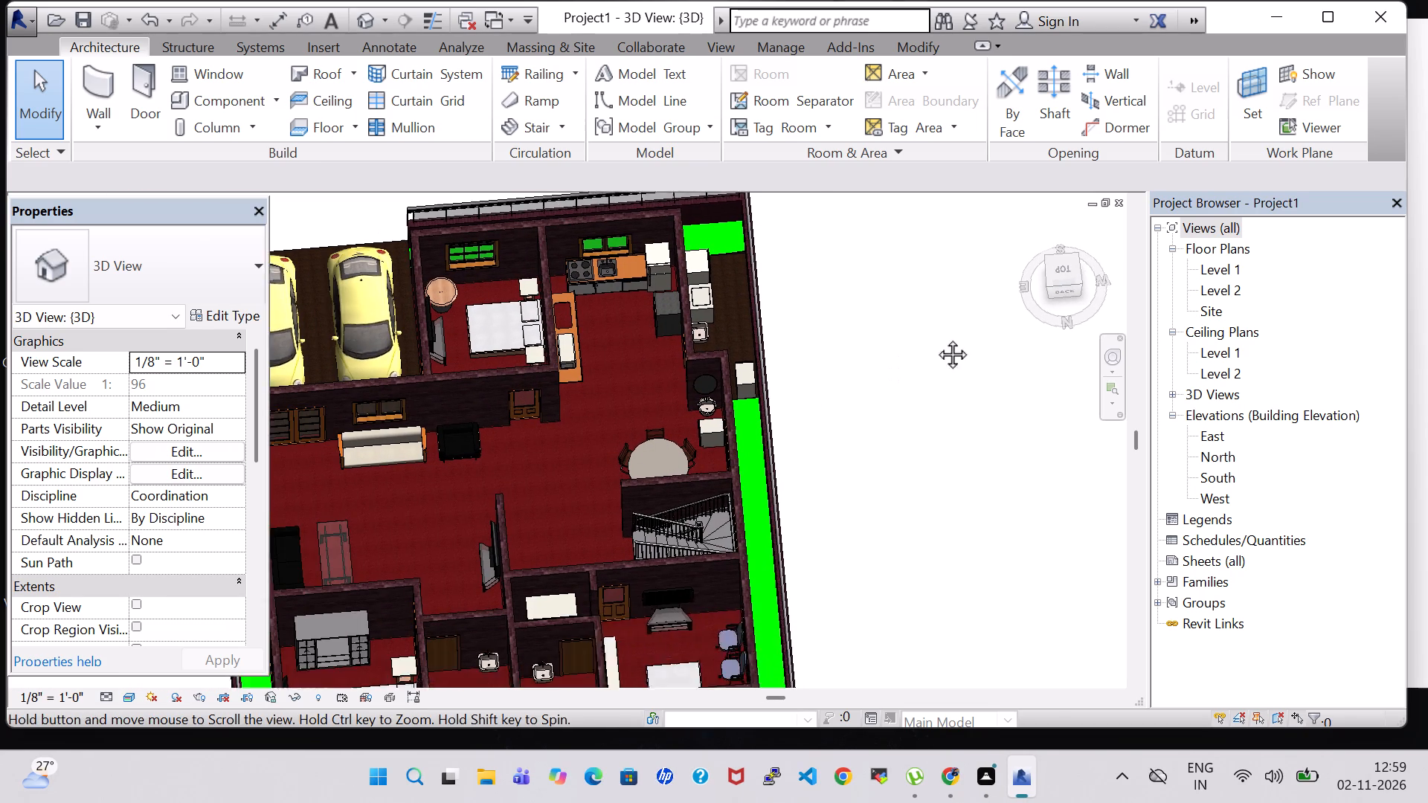
middle_drag(936, 338, 946, 336)
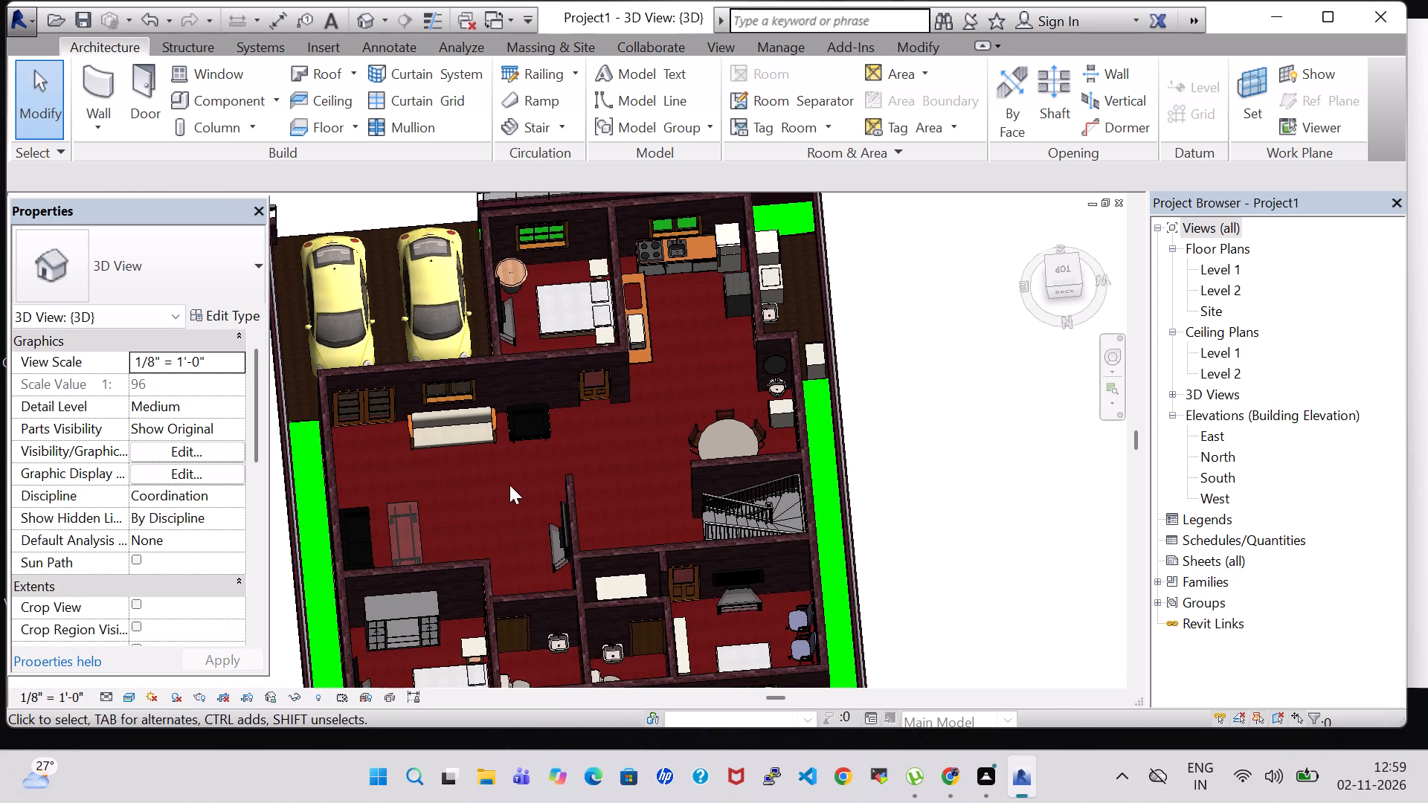
shift+middle_drag(509, 485, 466, 573)
middle_drag(553, 503, 650, 488)
middle_drag(700, 479, 730, 472)
shift+middle_drag(553, 498, 502, 520)
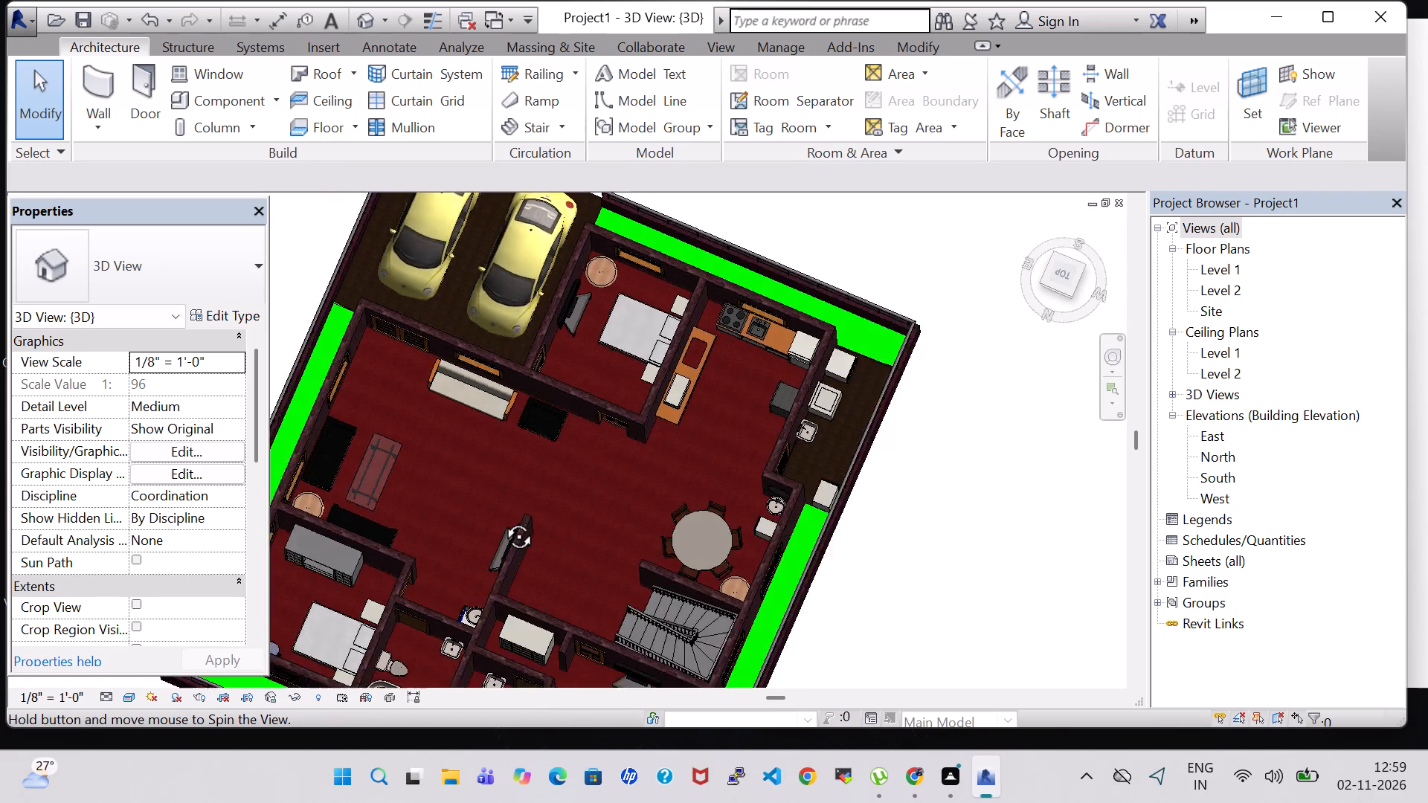
shift+middle_drag(502, 520, 478, 533)
middle_drag(837, 277, 828, 384)
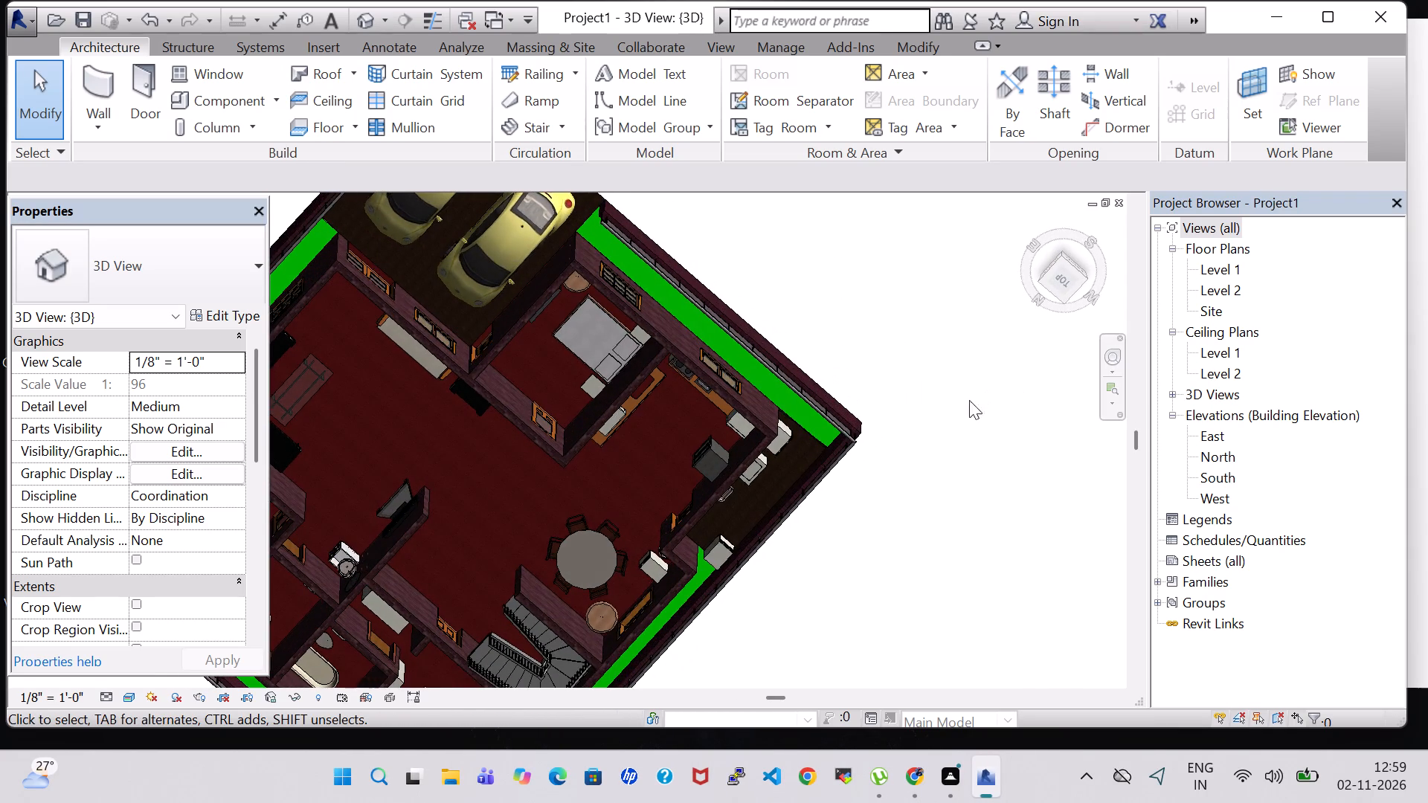
middle_click(927, 509)
shift+middle_drag(927, 509, 790, 529)
shift+middle_drag(788, 531, 630, 529)
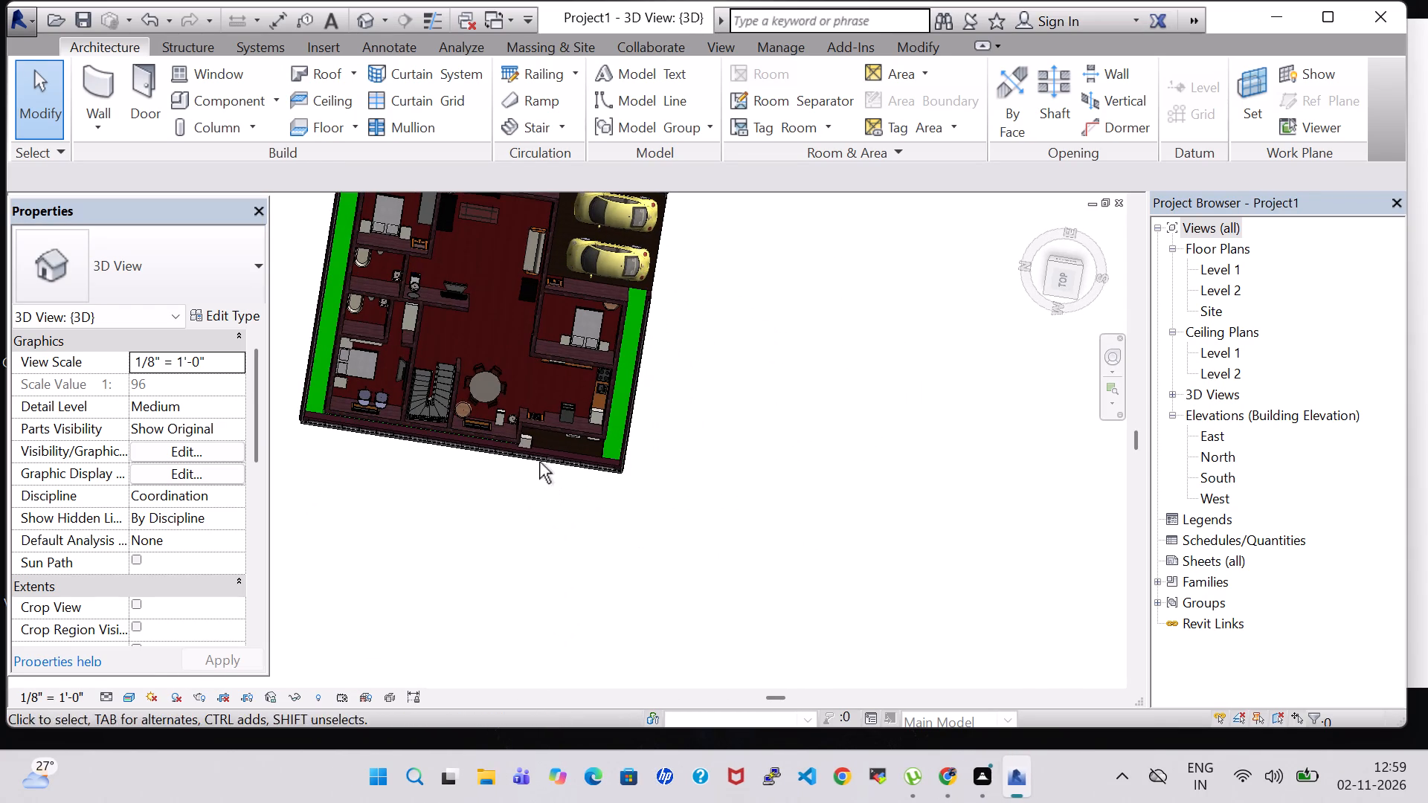
middle_drag(757, 437, 570, 369)
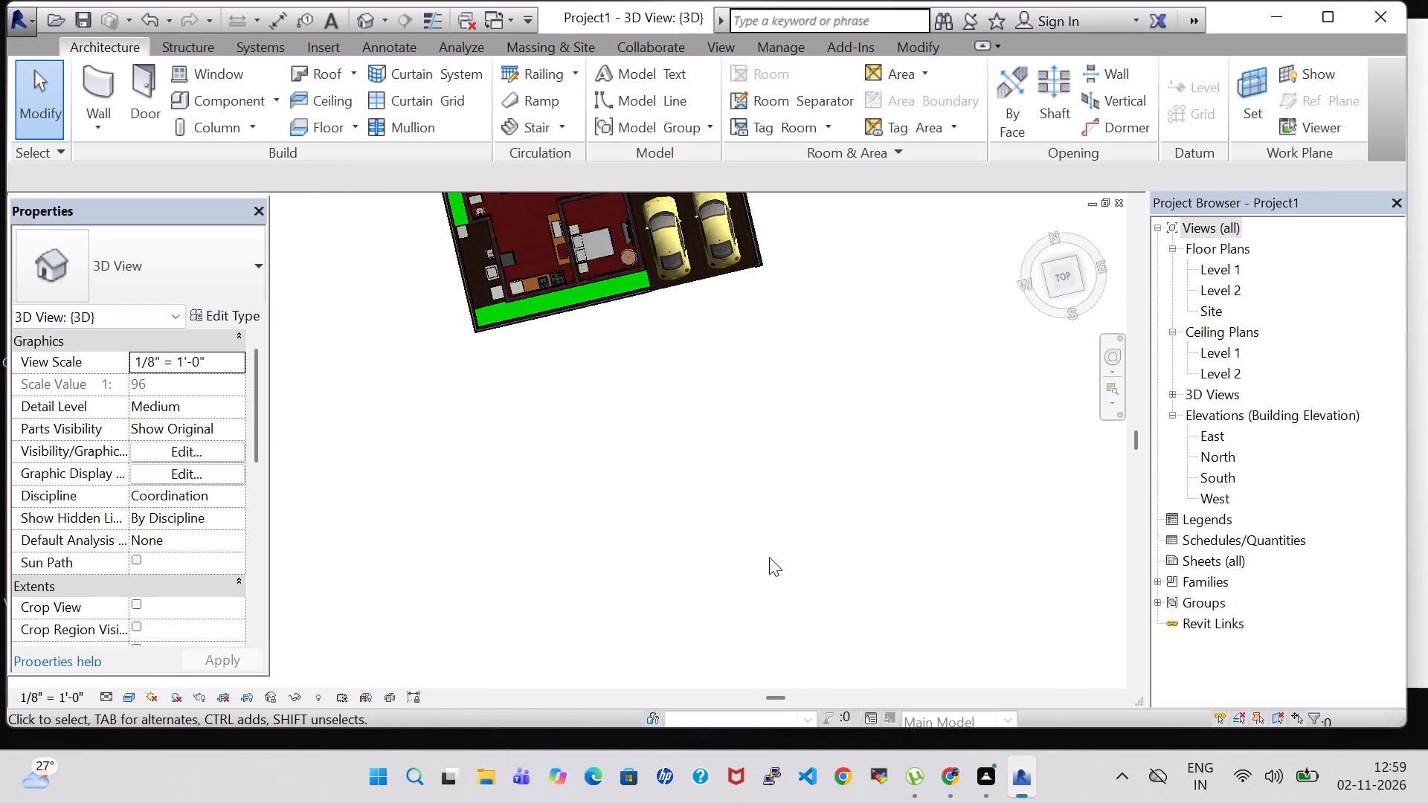
middle_drag(764, 584, 758, 638)
shift+middle_click(727, 541)
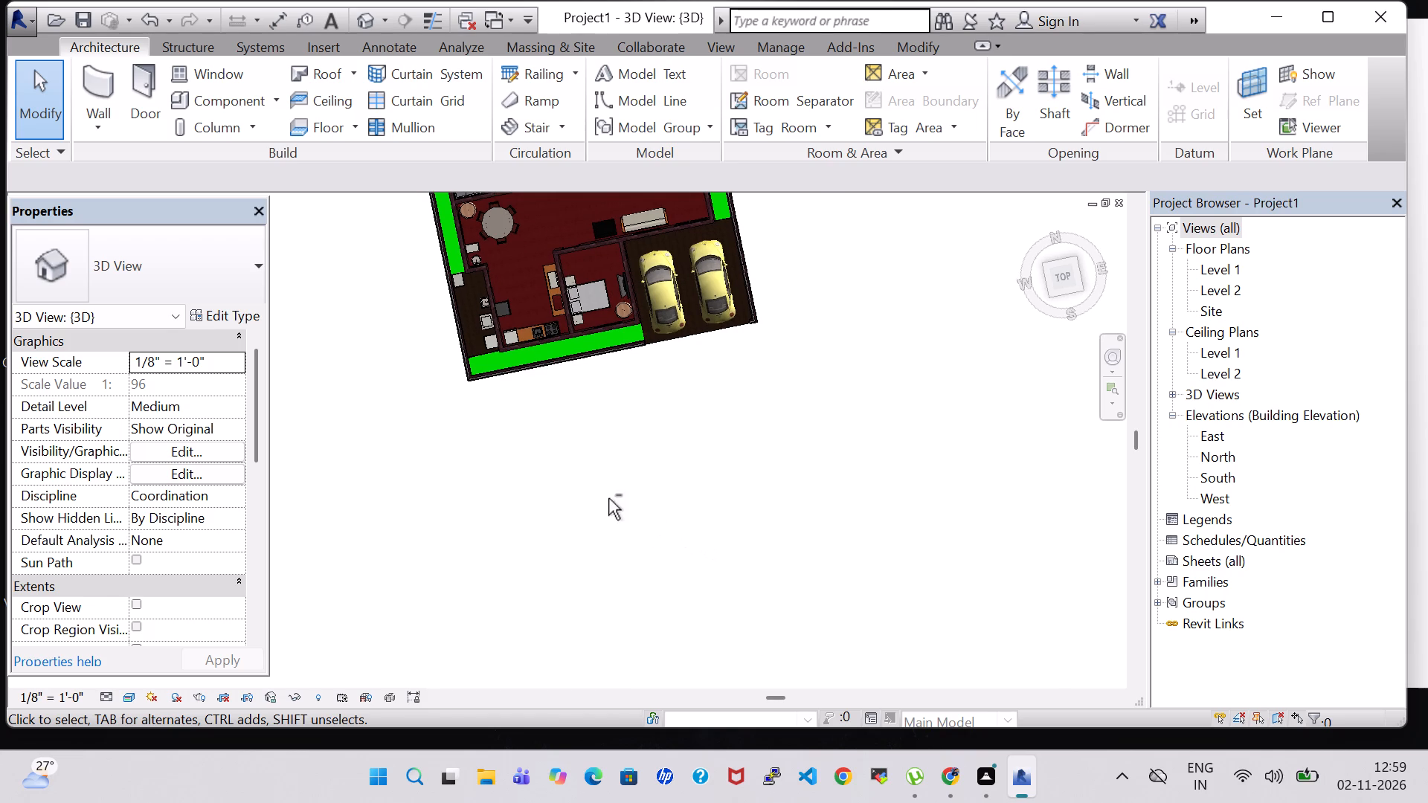
middle_drag(740, 391, 749, 616)
scroll(806, 406, up, 4)
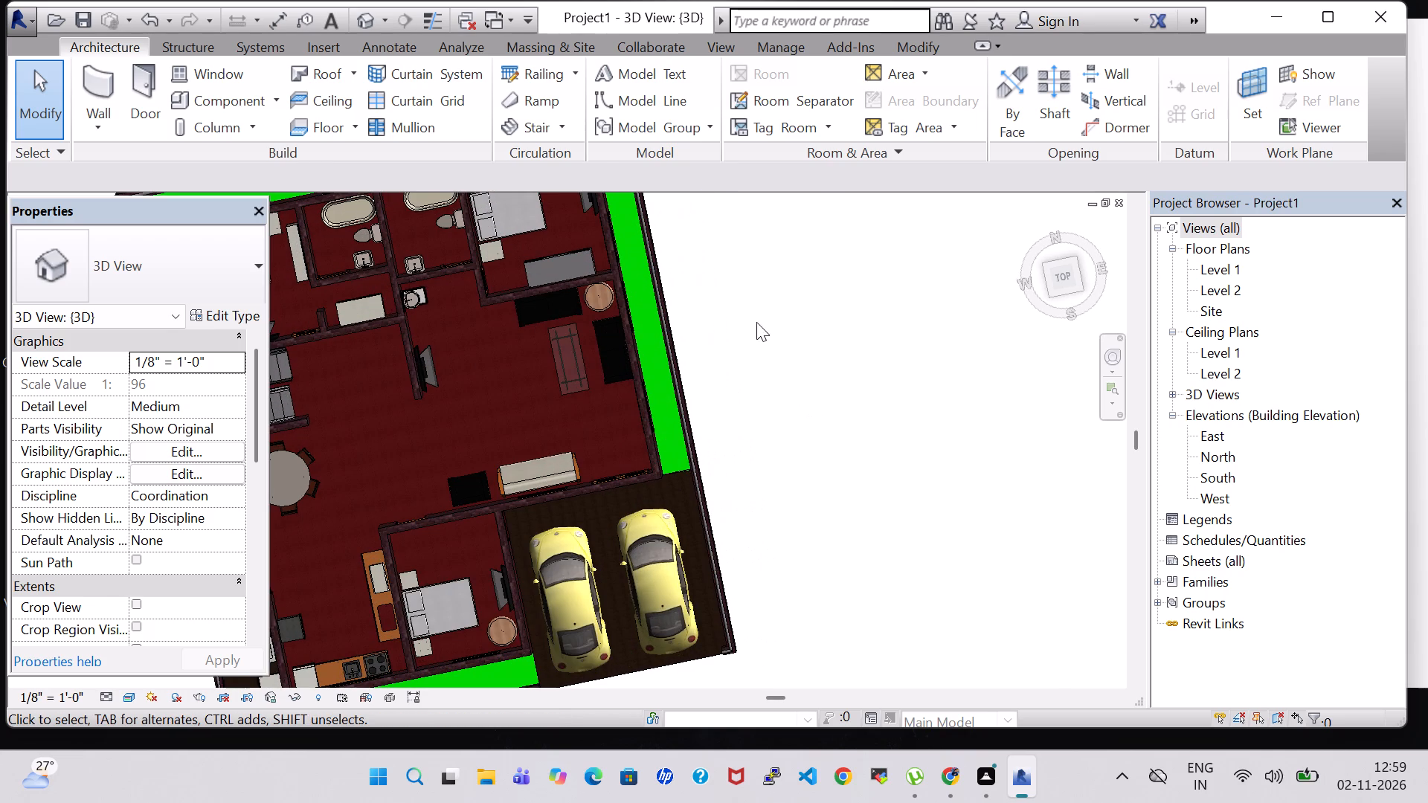
Set the offset of the Agave at the living room's round corner table to 2' 6" so it sits on the tabletop.
shift+middle_drag(770, 376, 823, 262)
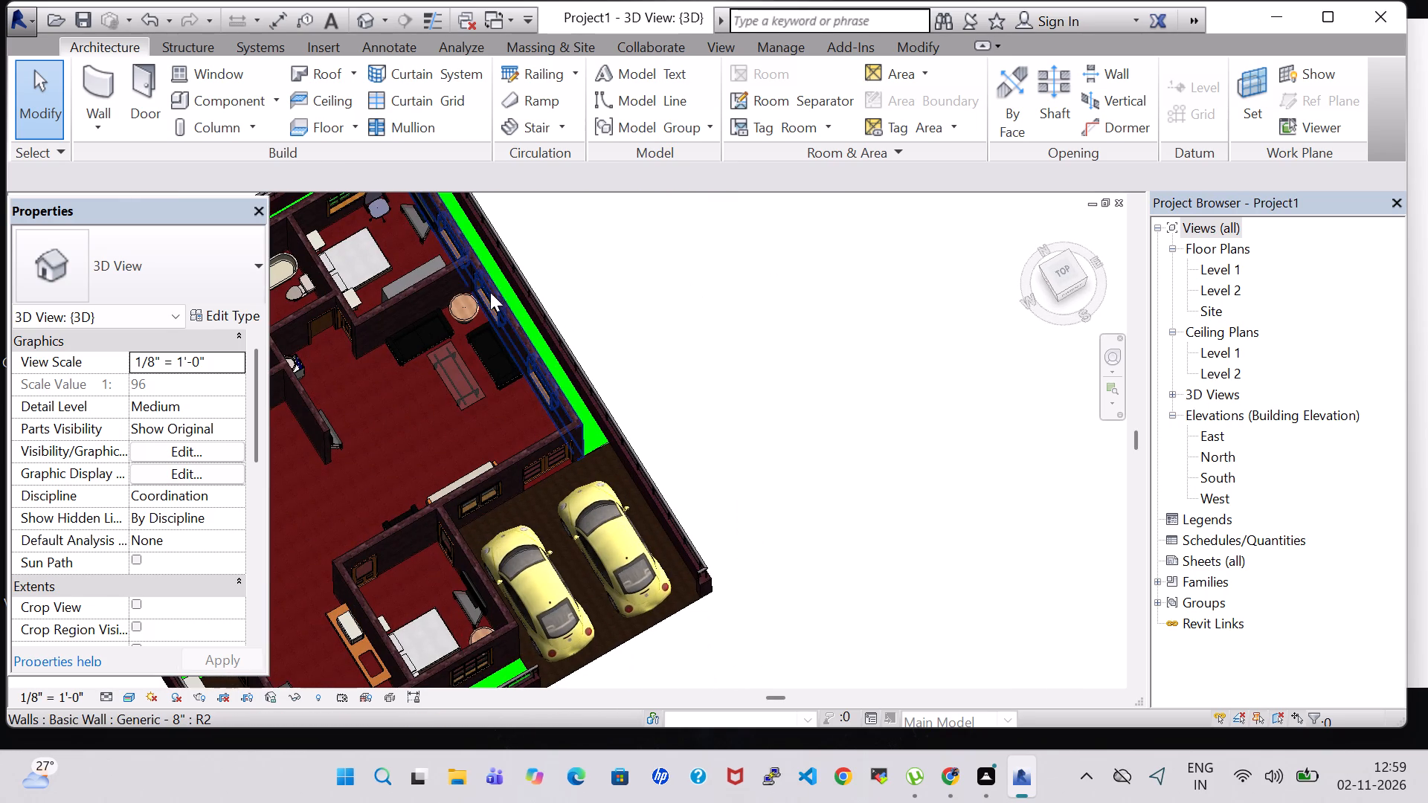
scroll(490, 292, up, 9)
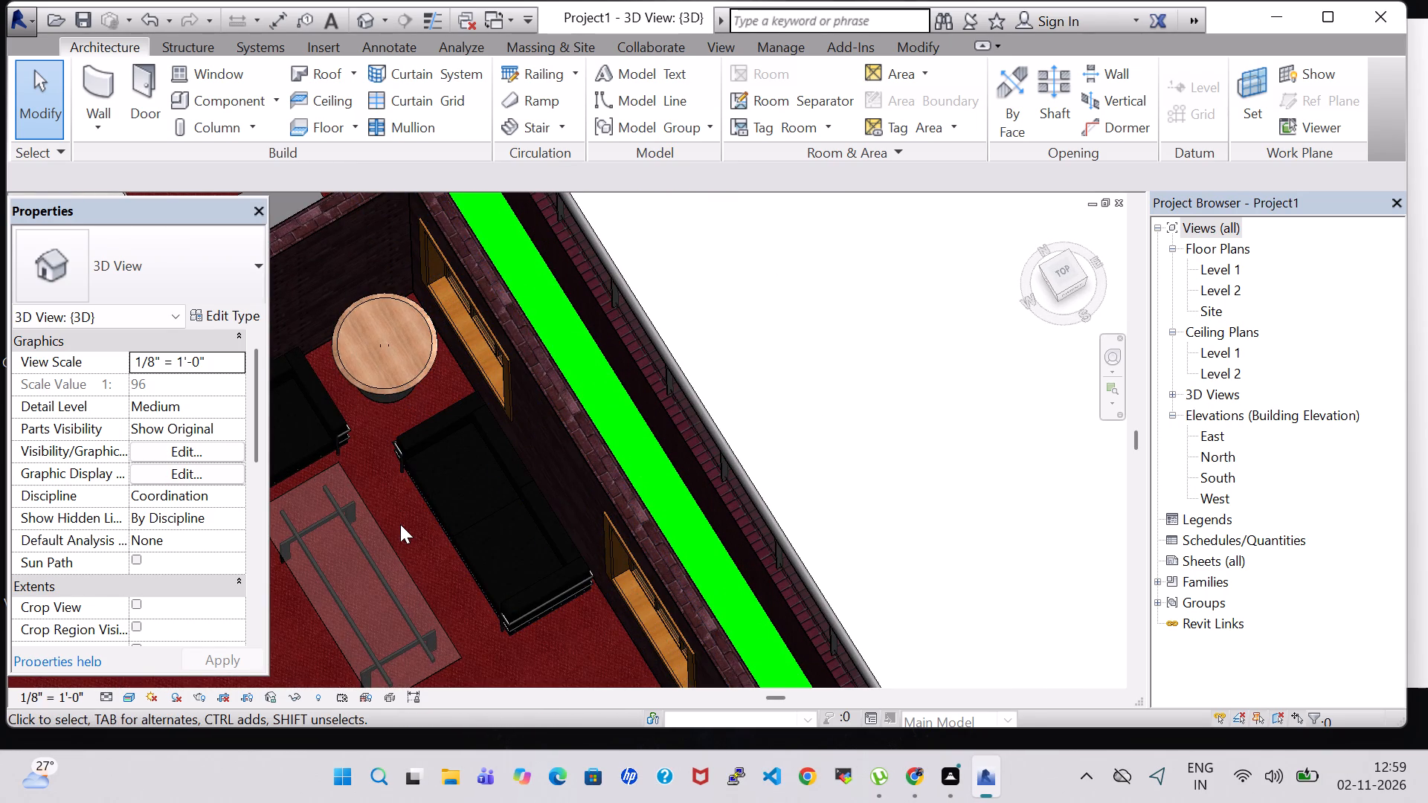
shift+middle_click(400, 524)
shift+middle_drag(400, 524, 400, 484)
scroll(785, 396, up, 11)
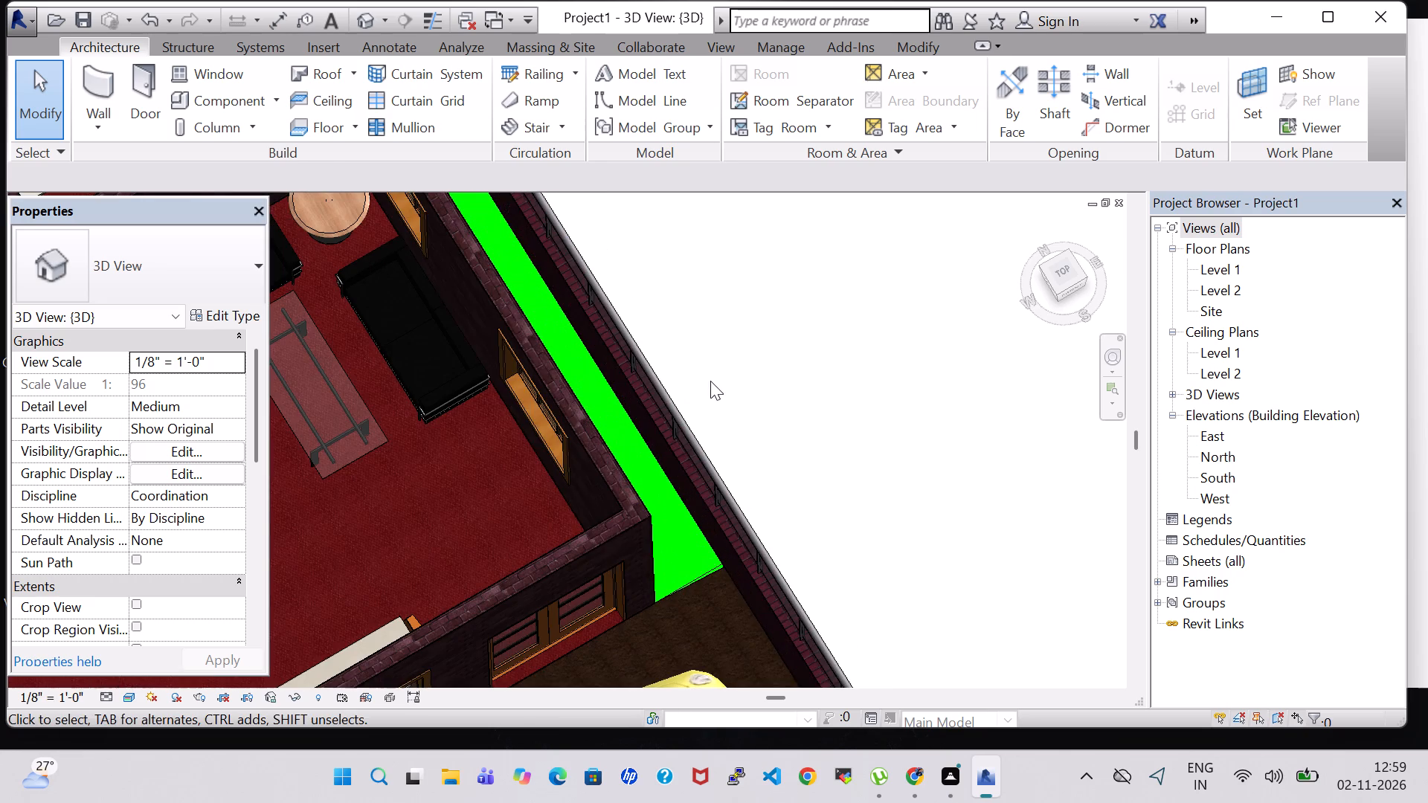
shift+middle_drag(447, 483, 454, 381)
middle_drag(641, 336, 735, 324)
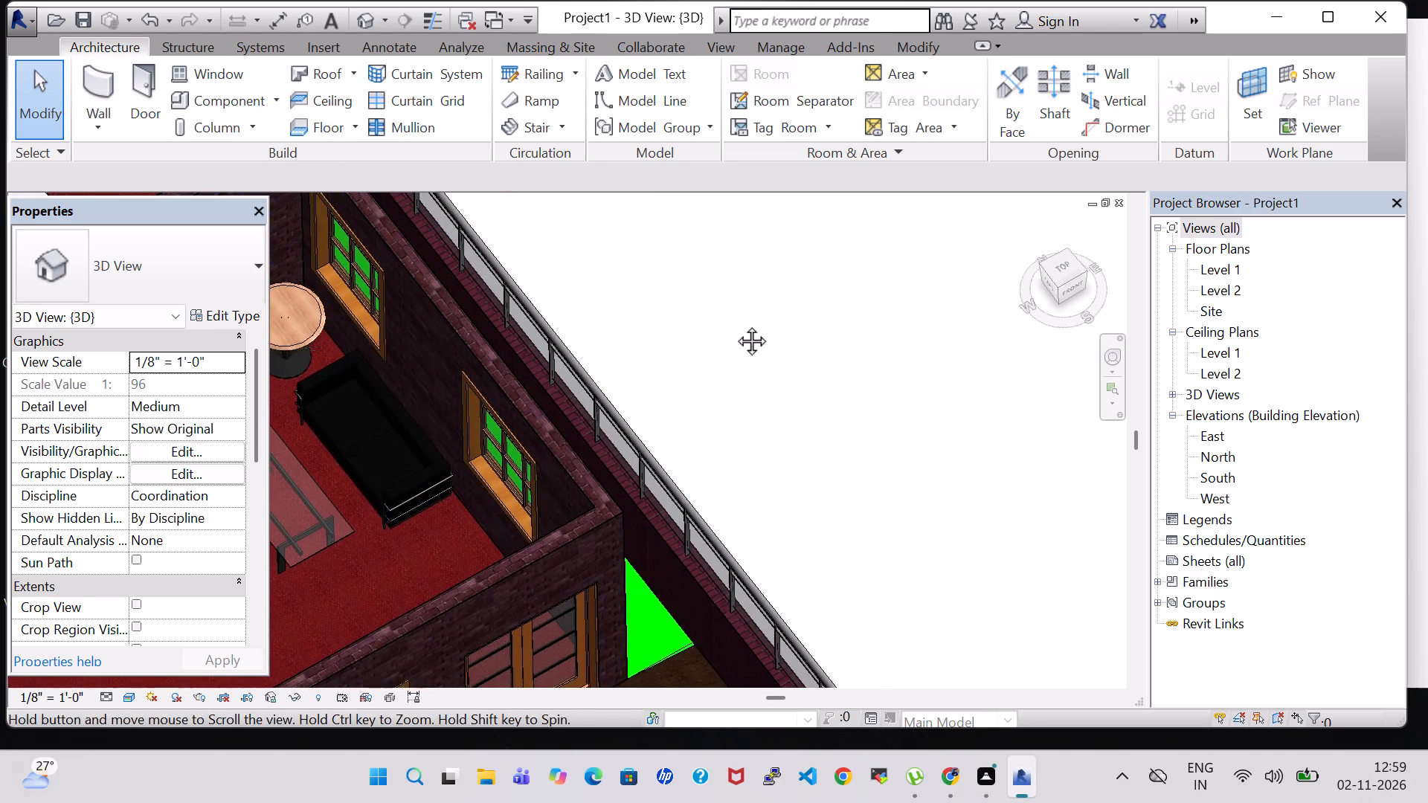
middle_drag(735, 324, 871, 300)
shift+middle_drag(544, 425, 564, 378)
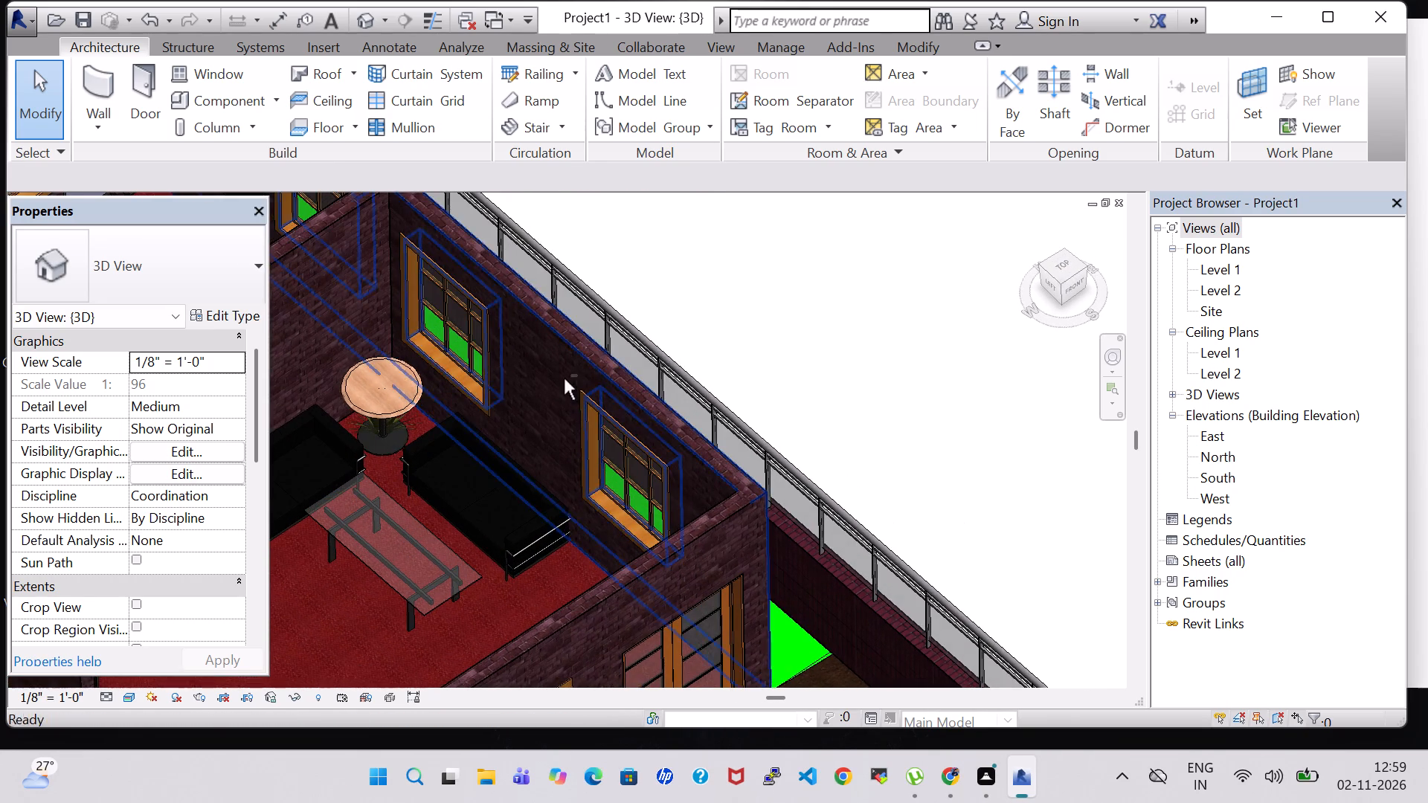
scroll(405, 404, up, 5)
click(382, 454)
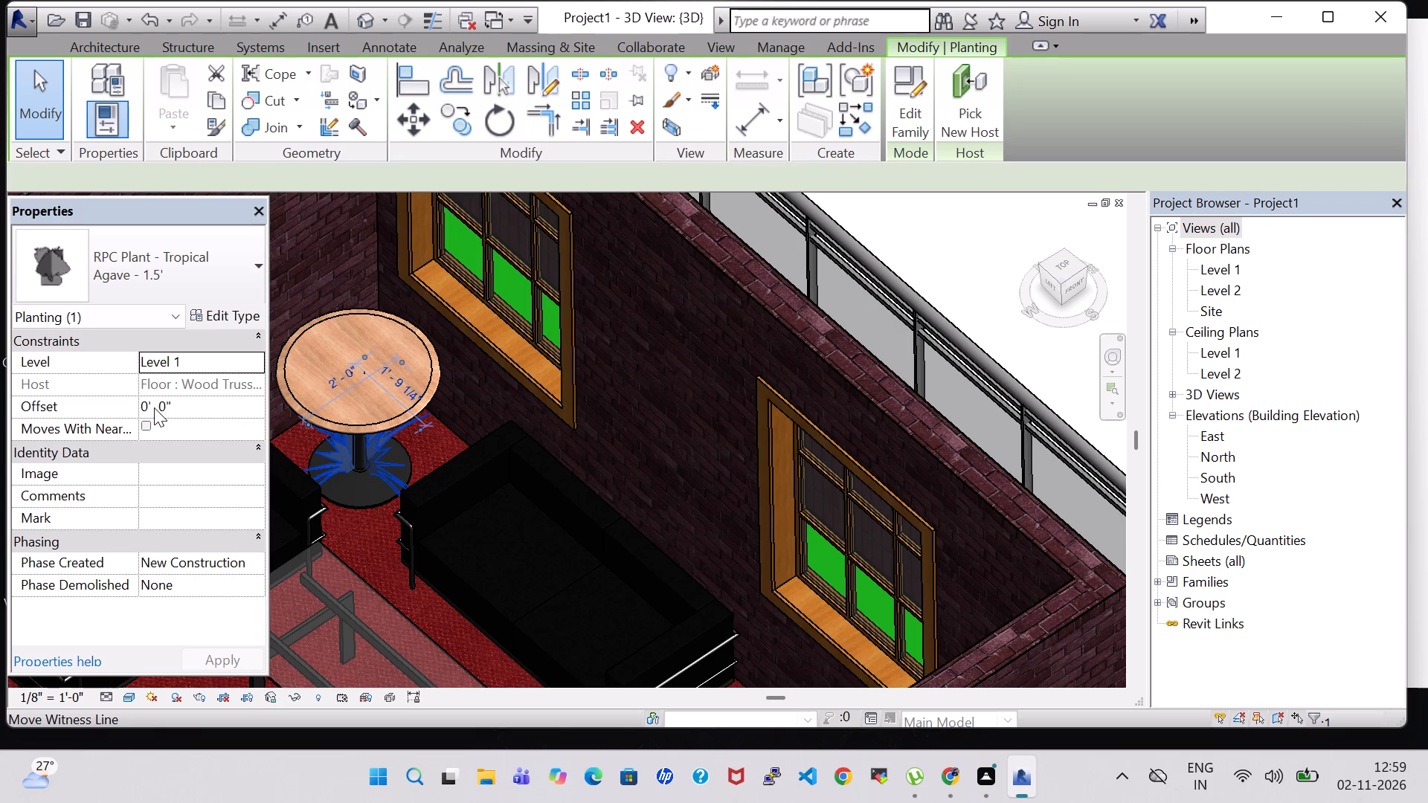
click(149, 407)
key(BackSpace)
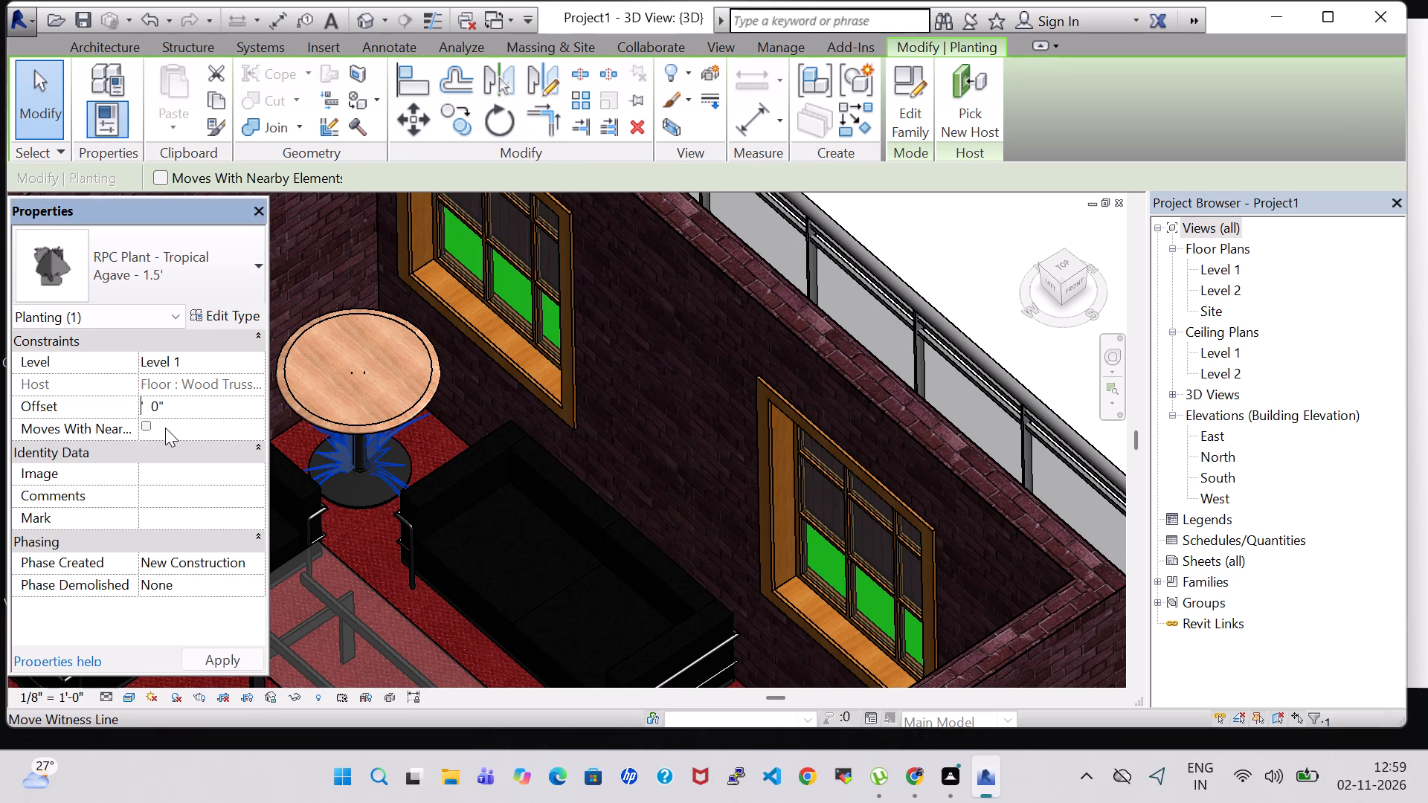
key(2)
key(Return)
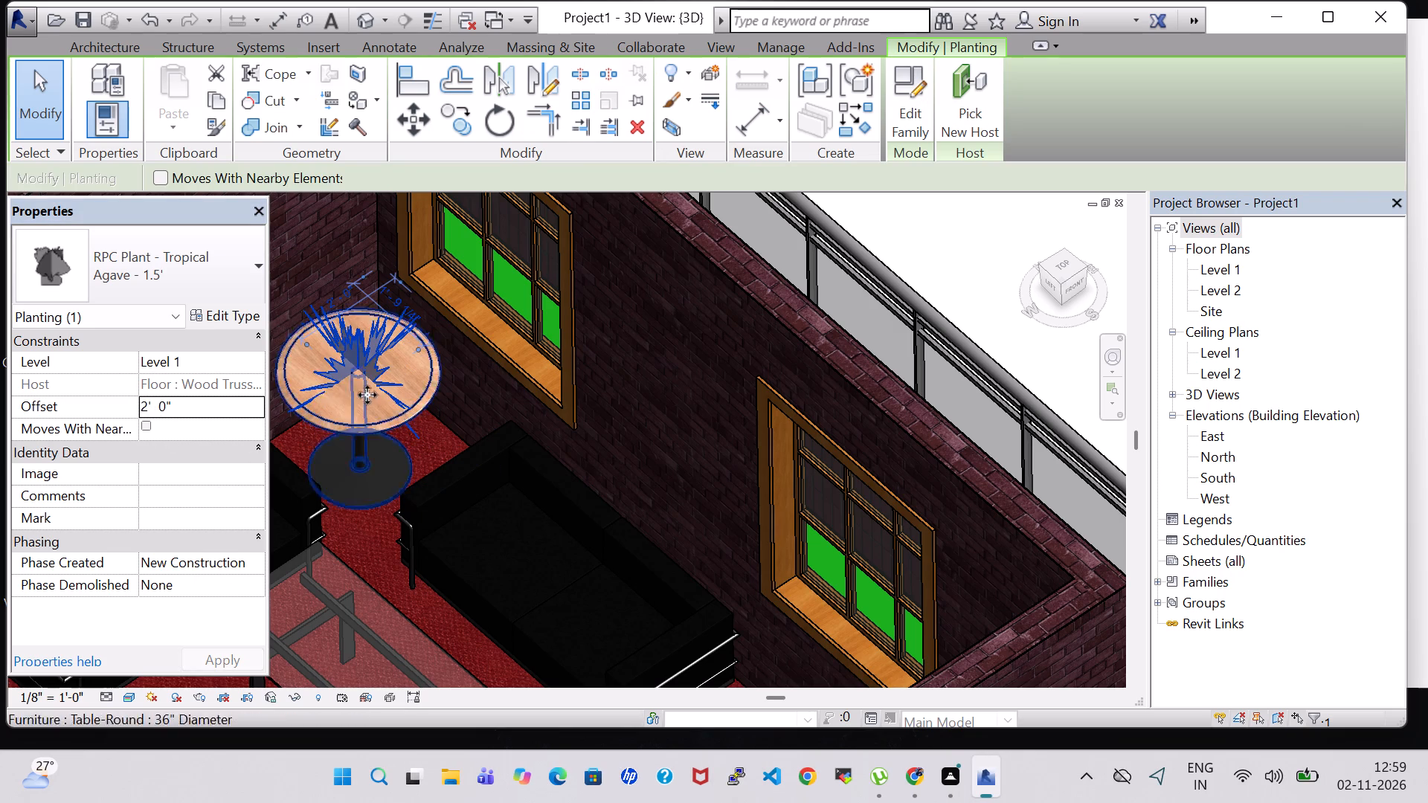
click(166, 405)
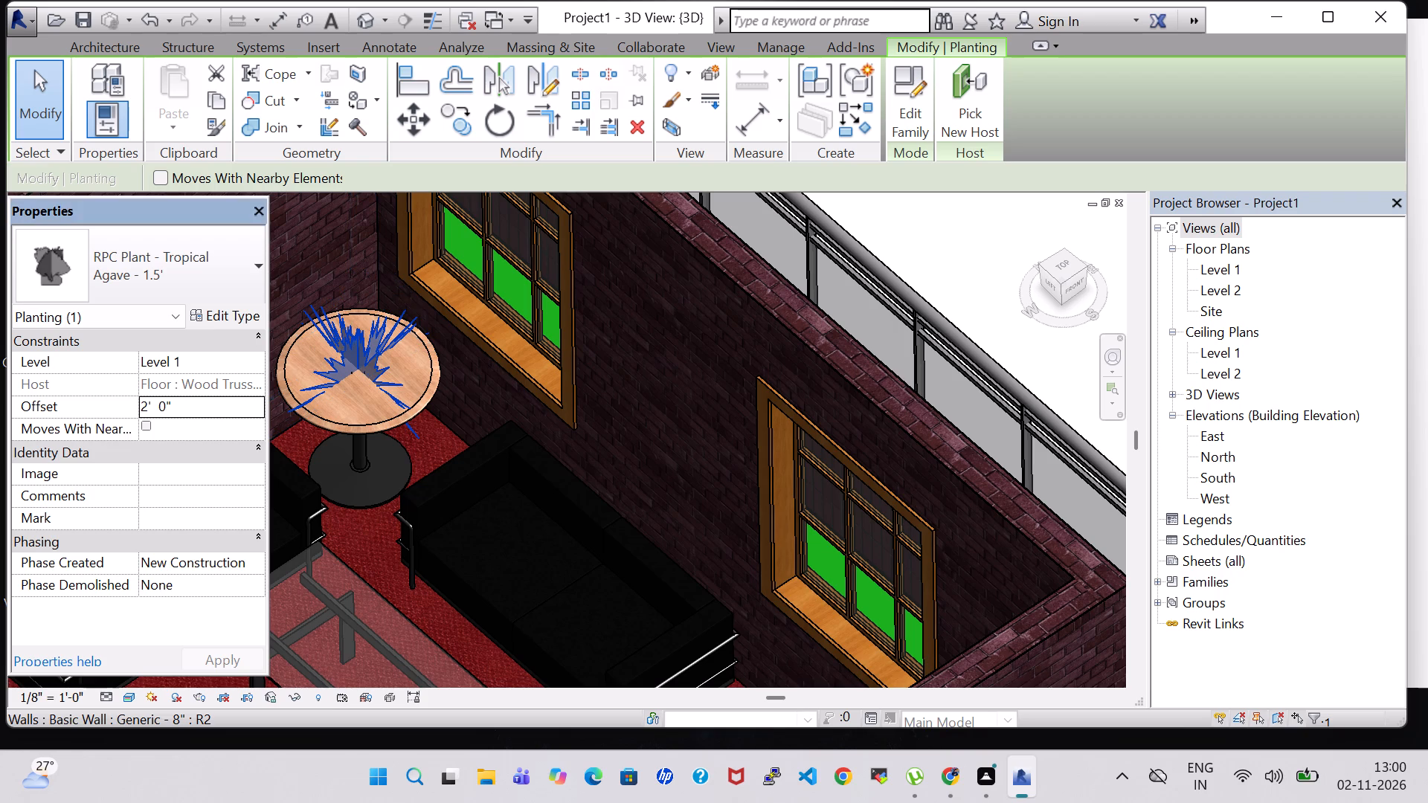
key(BackSpace)
key(6)
key(Return)
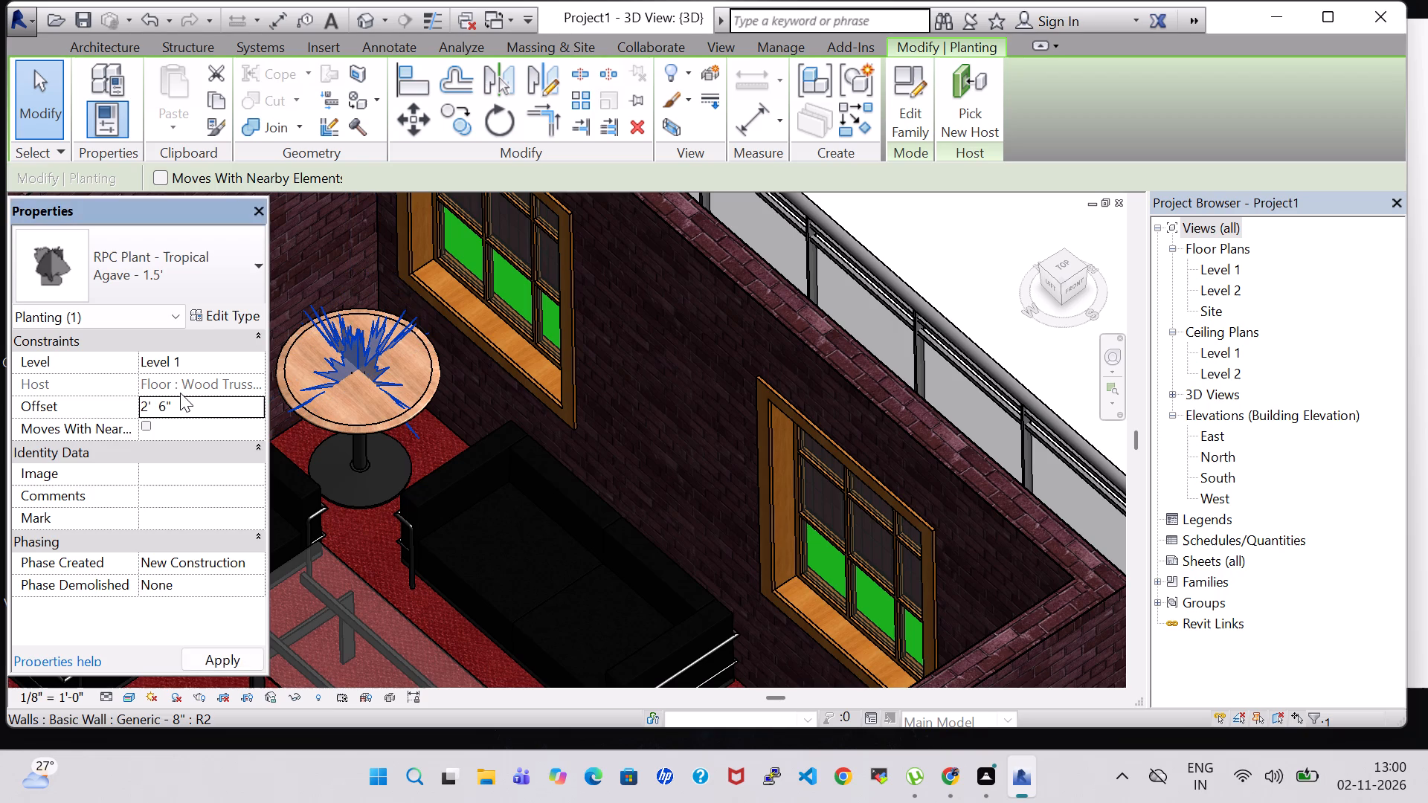
click(425, 439)
Set the offset of the Agave at the dining area's round corner table to 2' 6" so it sits on the tabletop.
scroll(425, 439, down, 2)
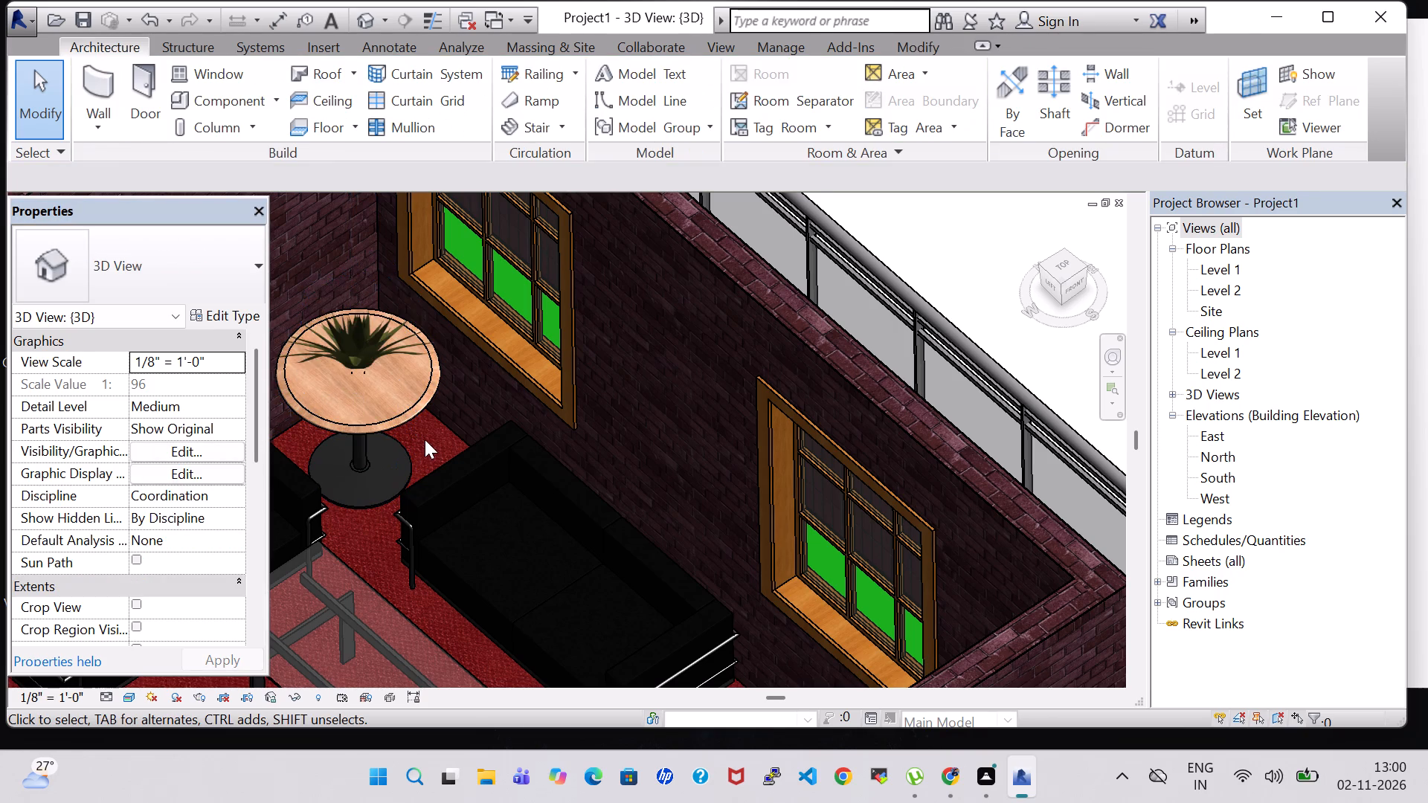
scroll(425, 439, down, 4)
middle_drag(739, 334, 829, 188)
scroll(375, 393, down, 2)
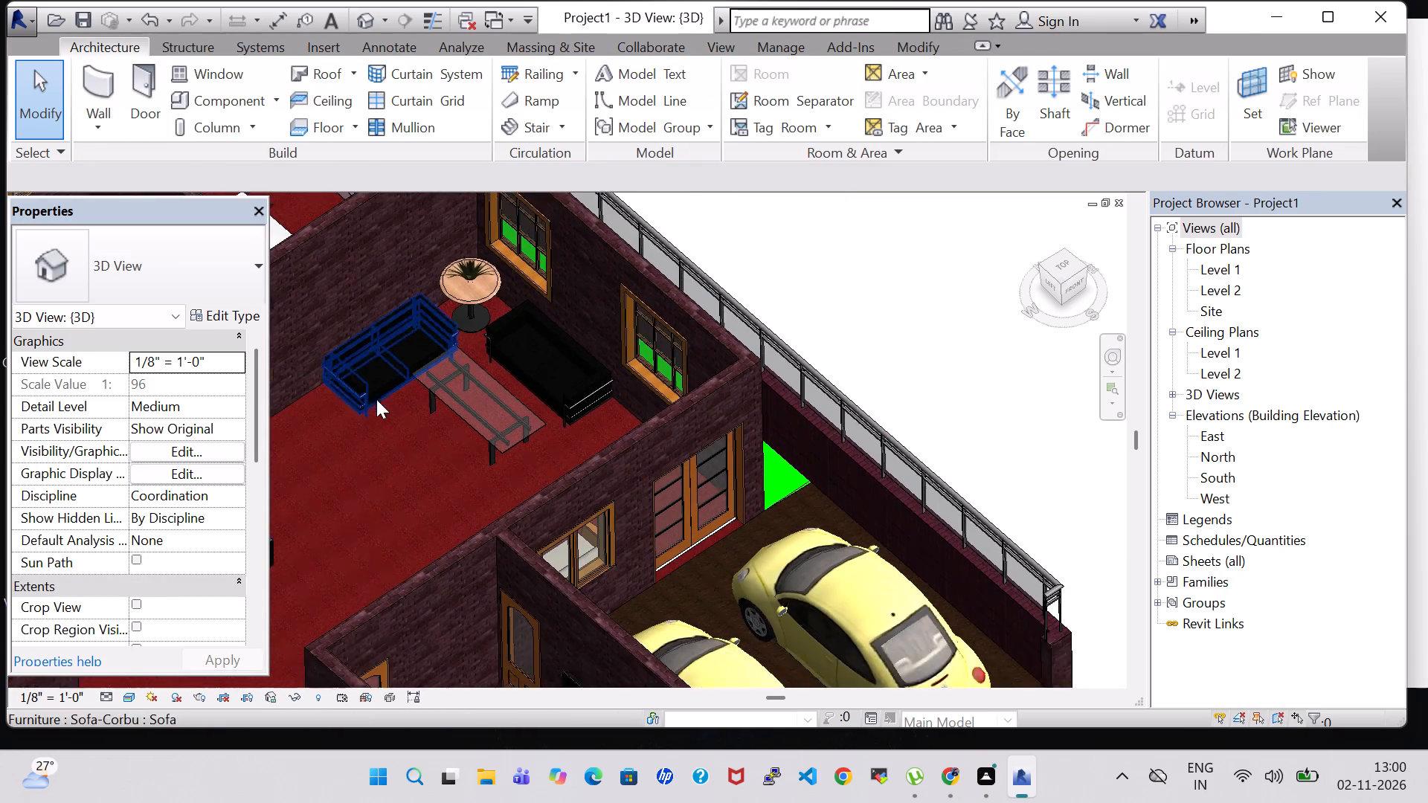
middle_drag(406, 448, 715, 369)
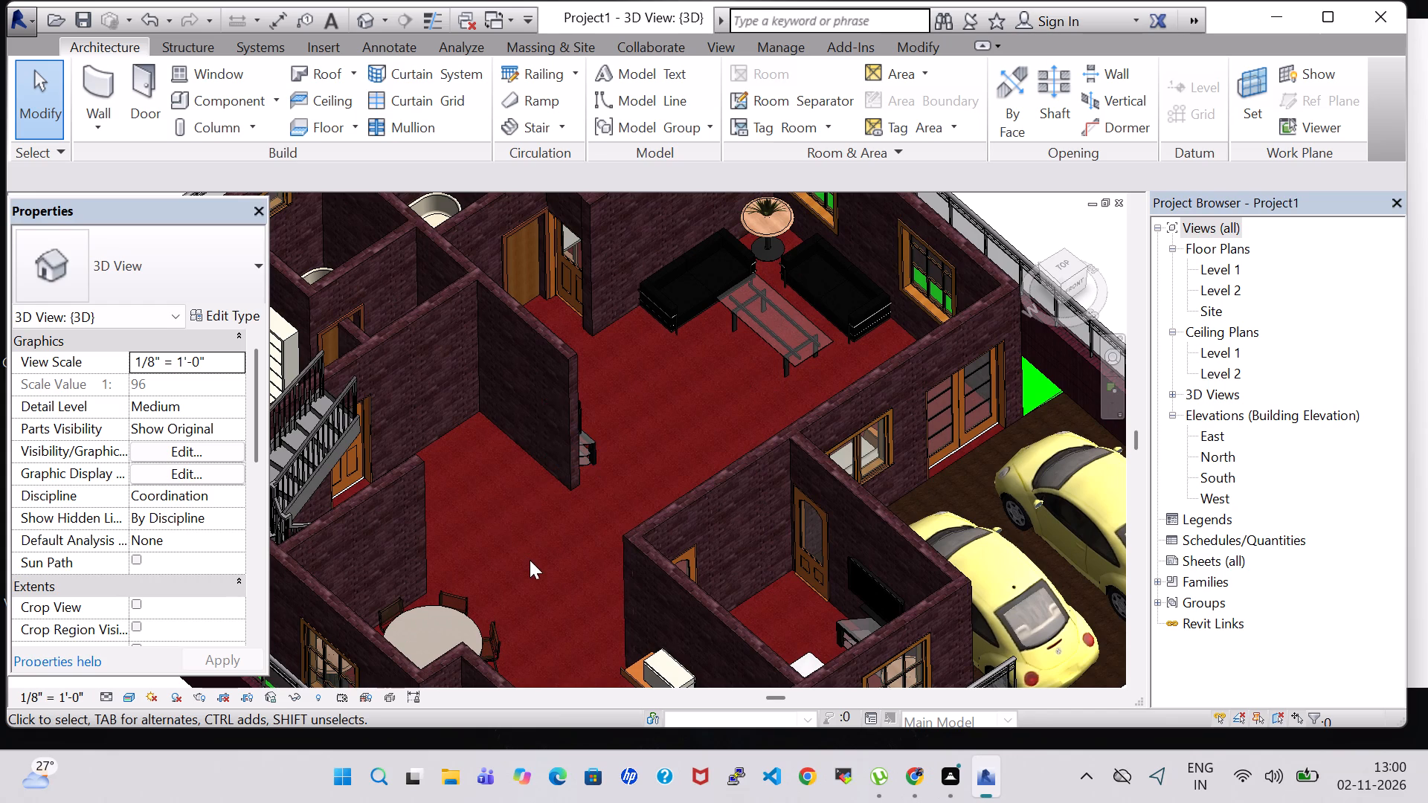
shift+middle_drag(530, 560, 361, 542)
click(776, 268)
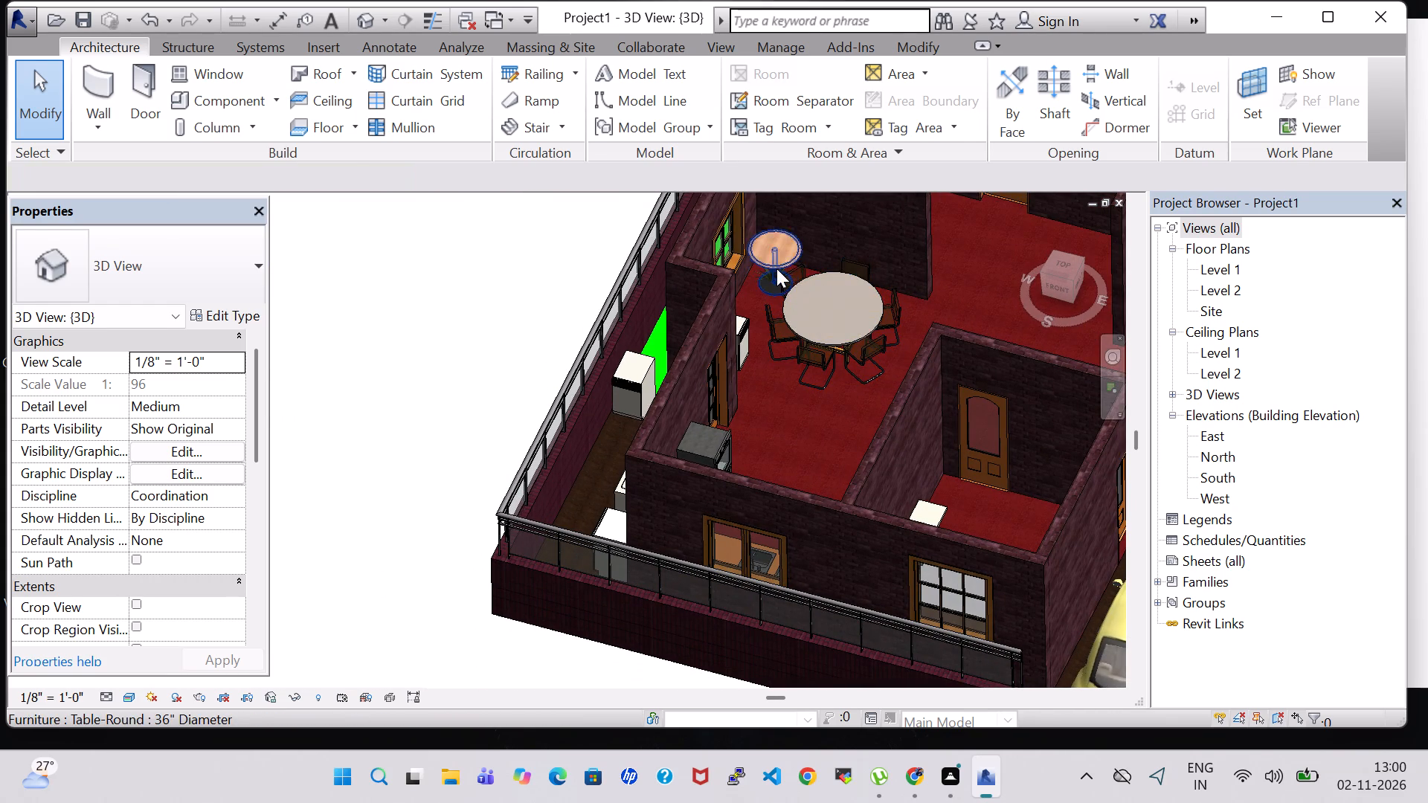
click(796, 401)
click(769, 274)
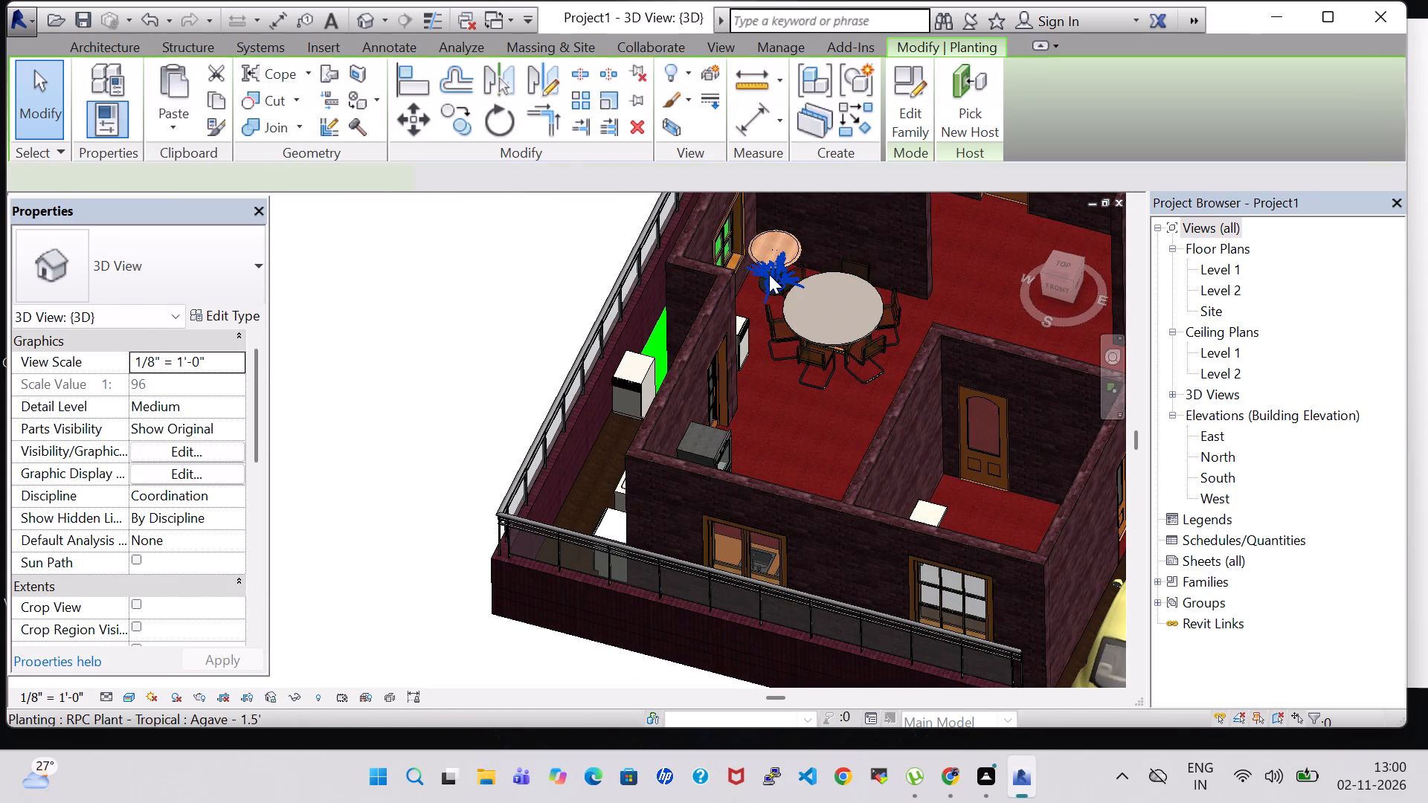
click(148, 409)
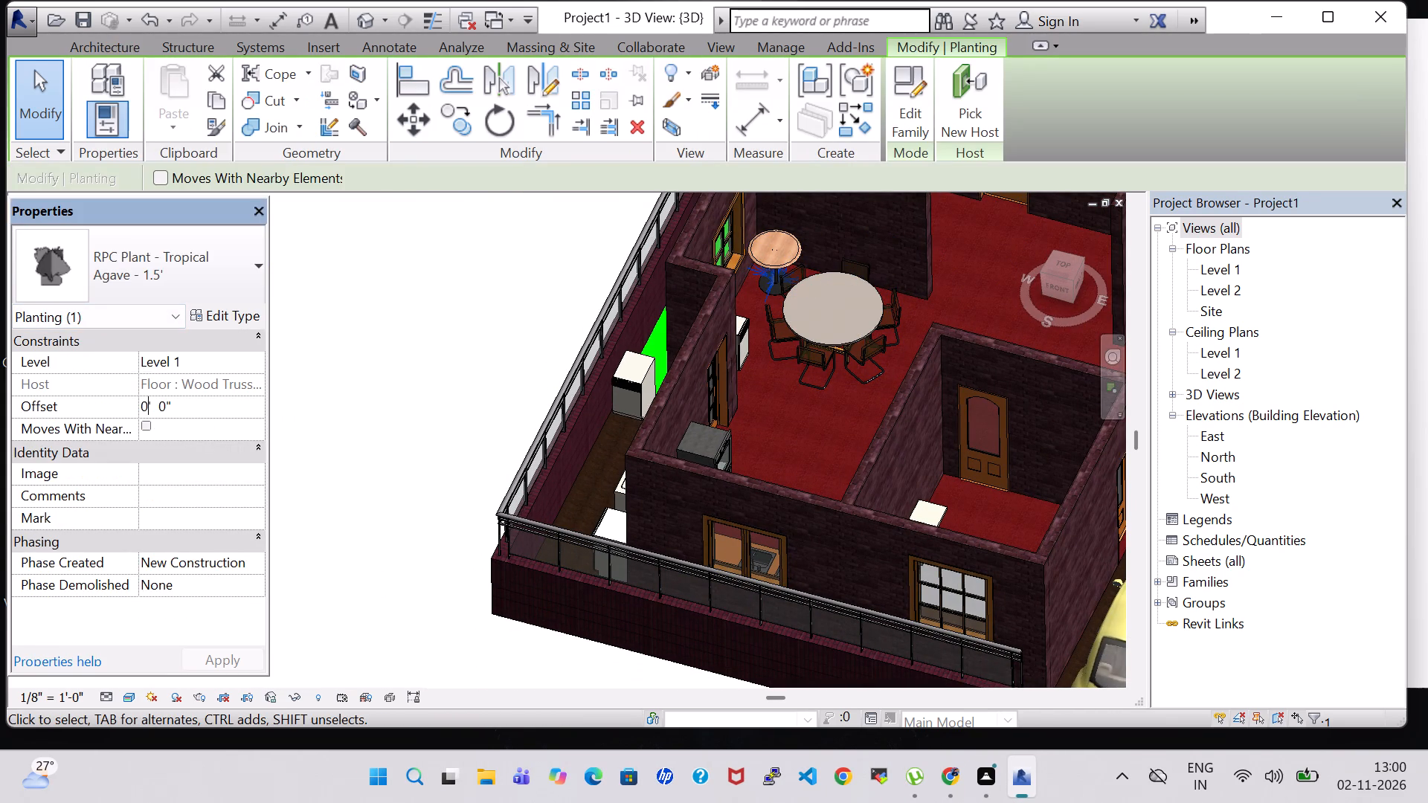
key(BackSpace)
key(2)
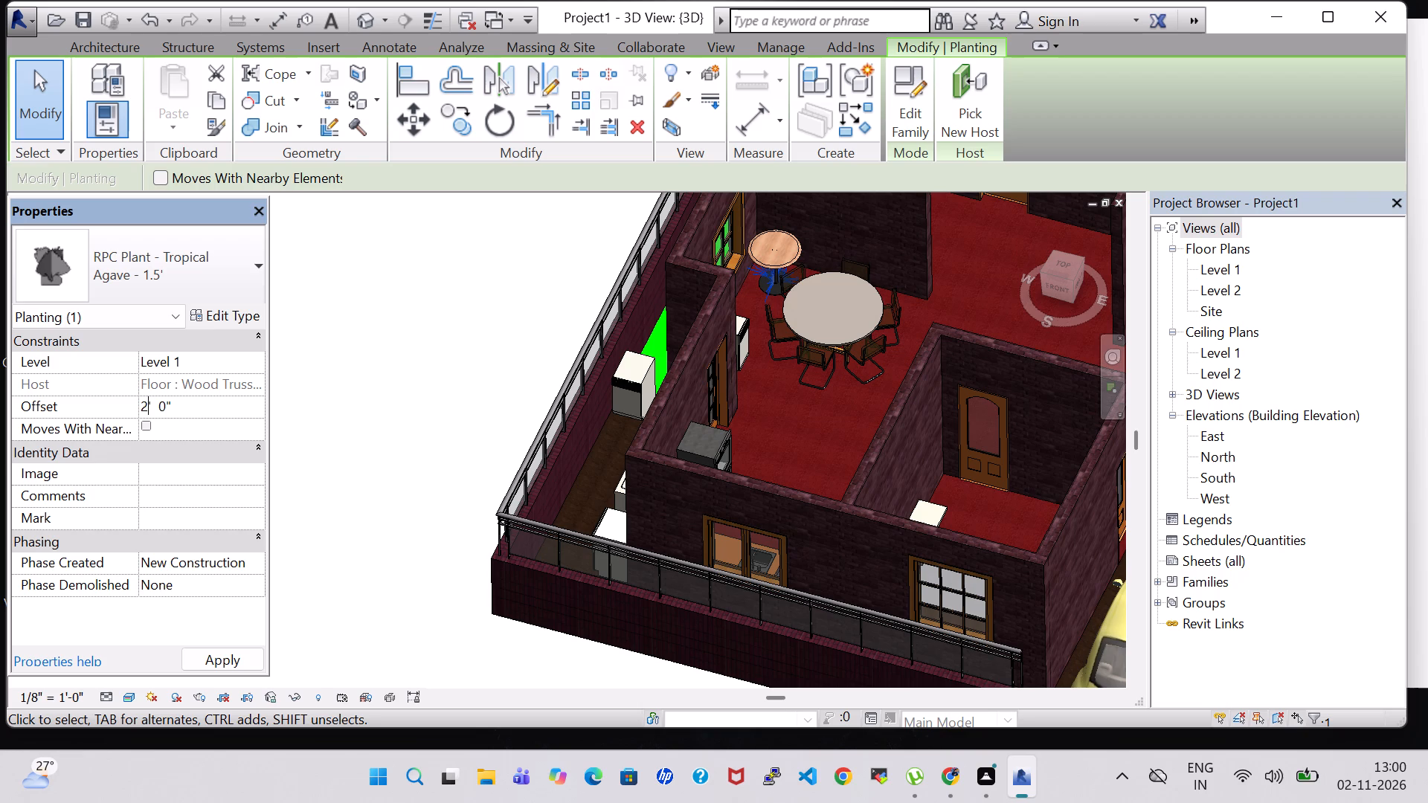
key(Right)
key(Right)
key(Right)
key(Right)
key(BackSpace)
key(6)
key(Return)
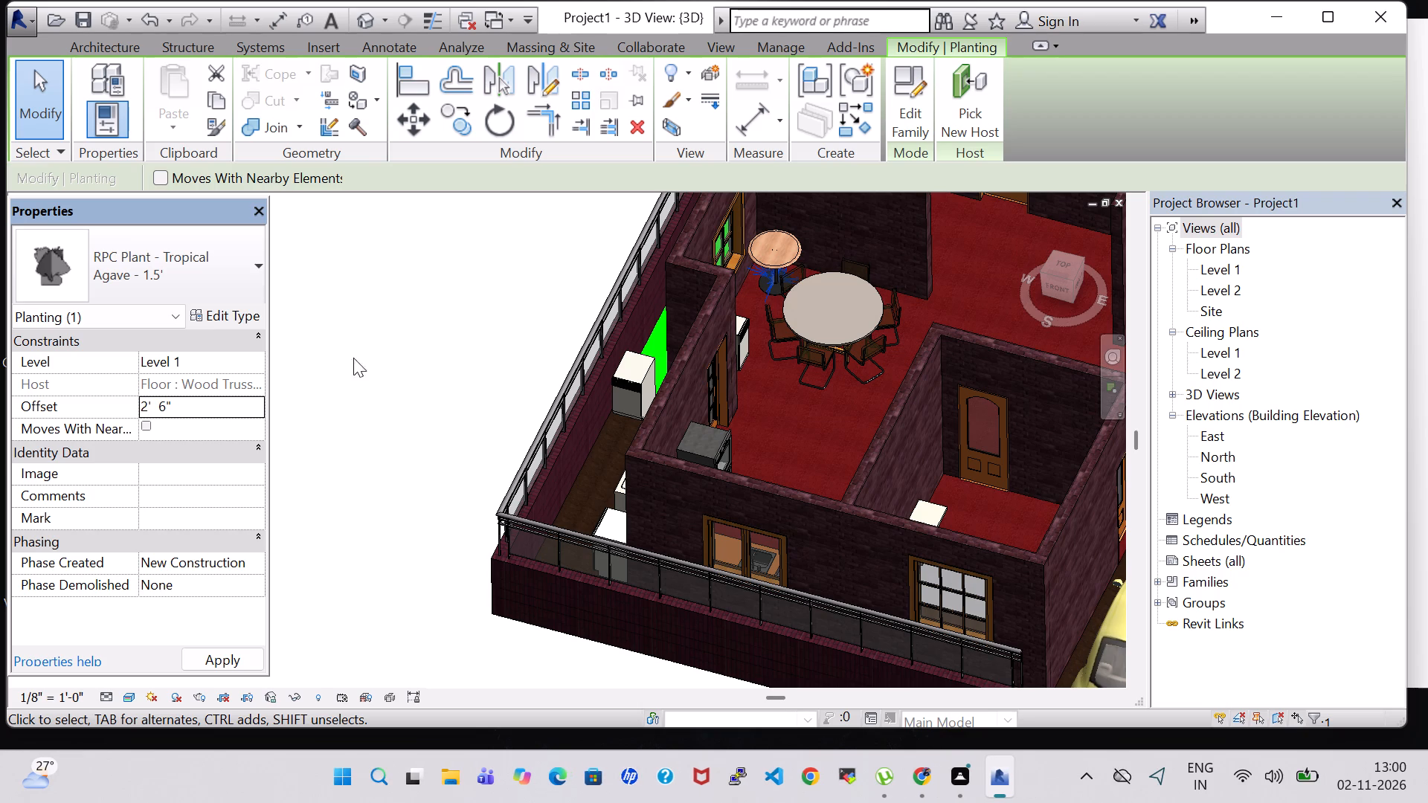
click(953, 280)
Set the offset of the Agave at the master bedroom night stand to 2' 6" so it sits on top.
middle_drag(962, 239, 864, 323)
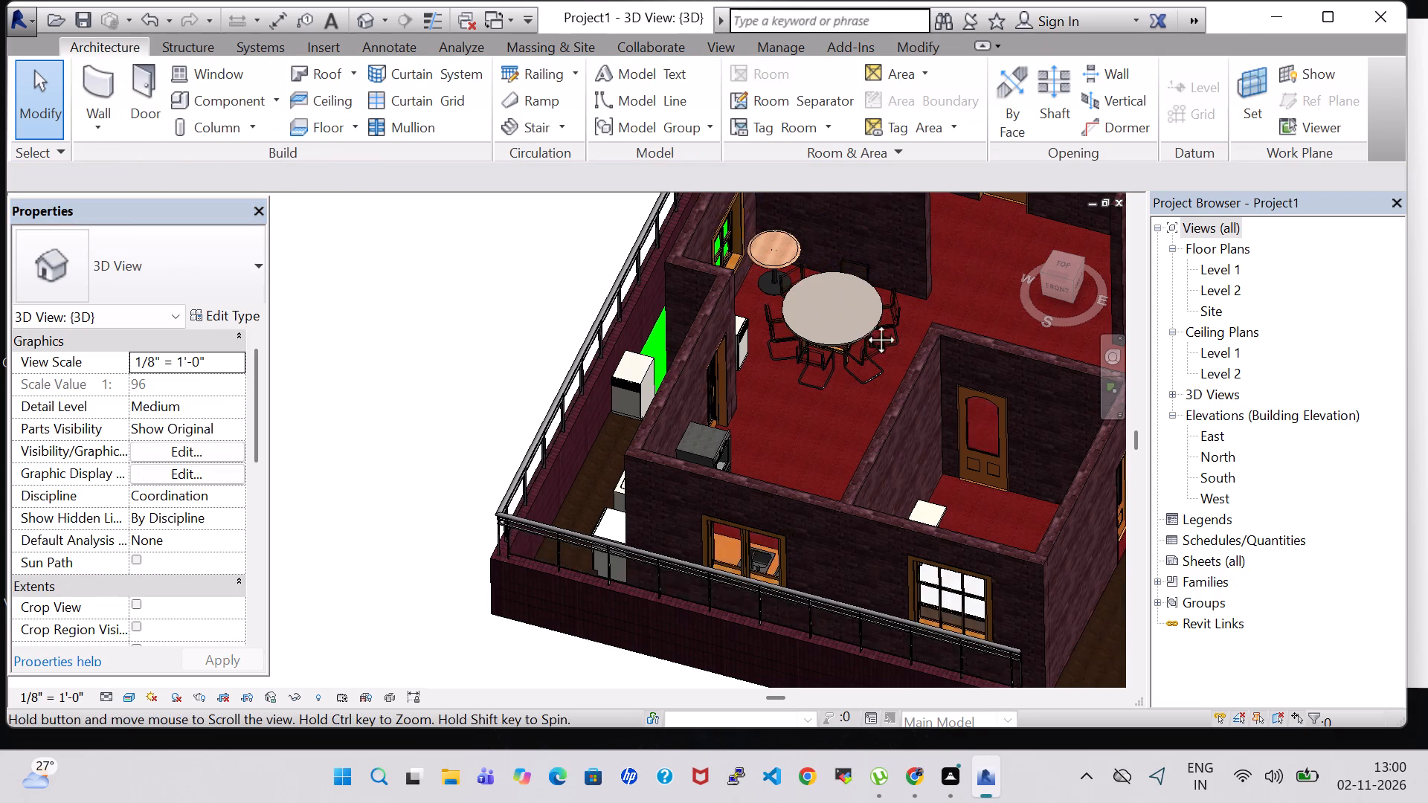
middle_drag(864, 323, 789, 433)
middle_click(797, 438)
middle_drag(797, 438, 755, 589)
scroll(495, 237, up, 2)
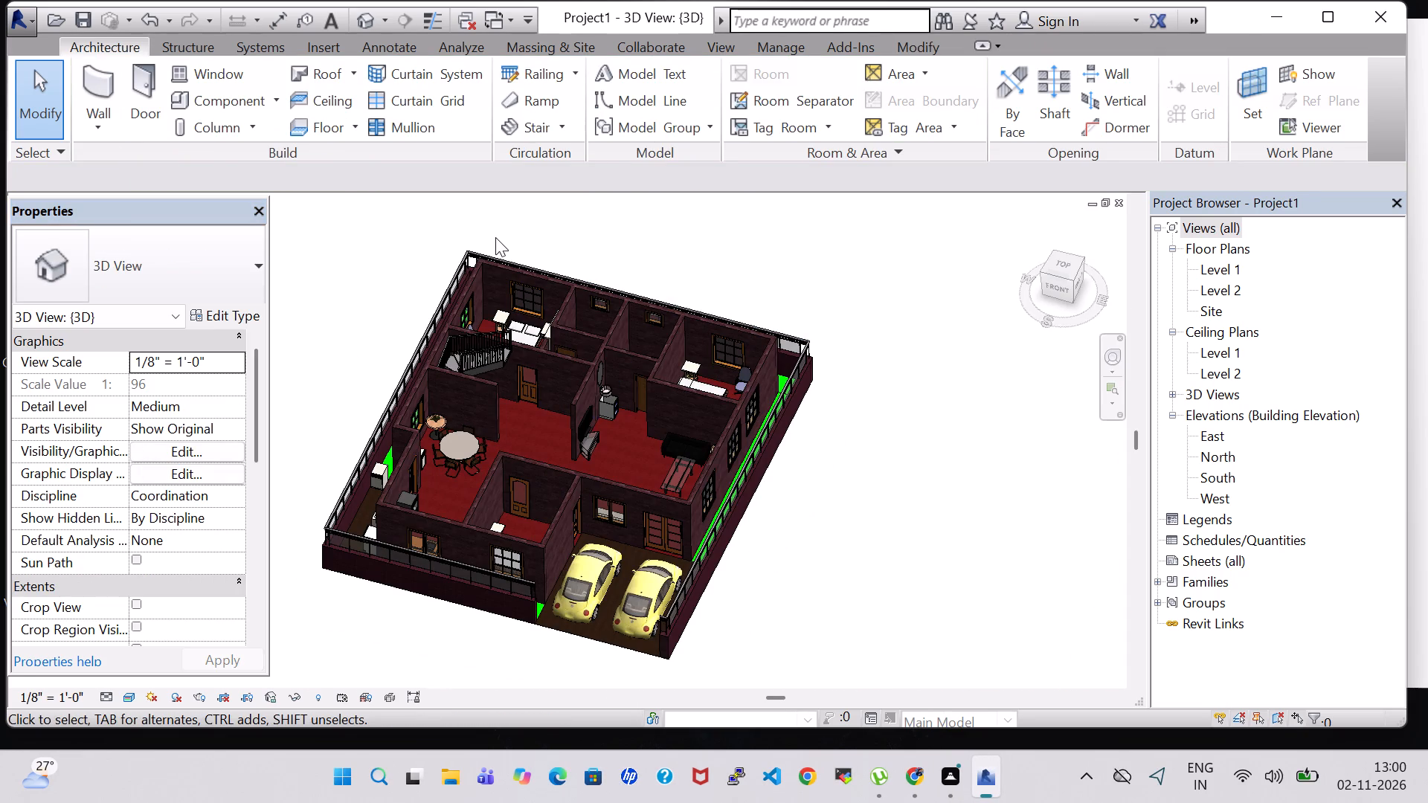
scroll(495, 237, up, 9)
click(511, 643)
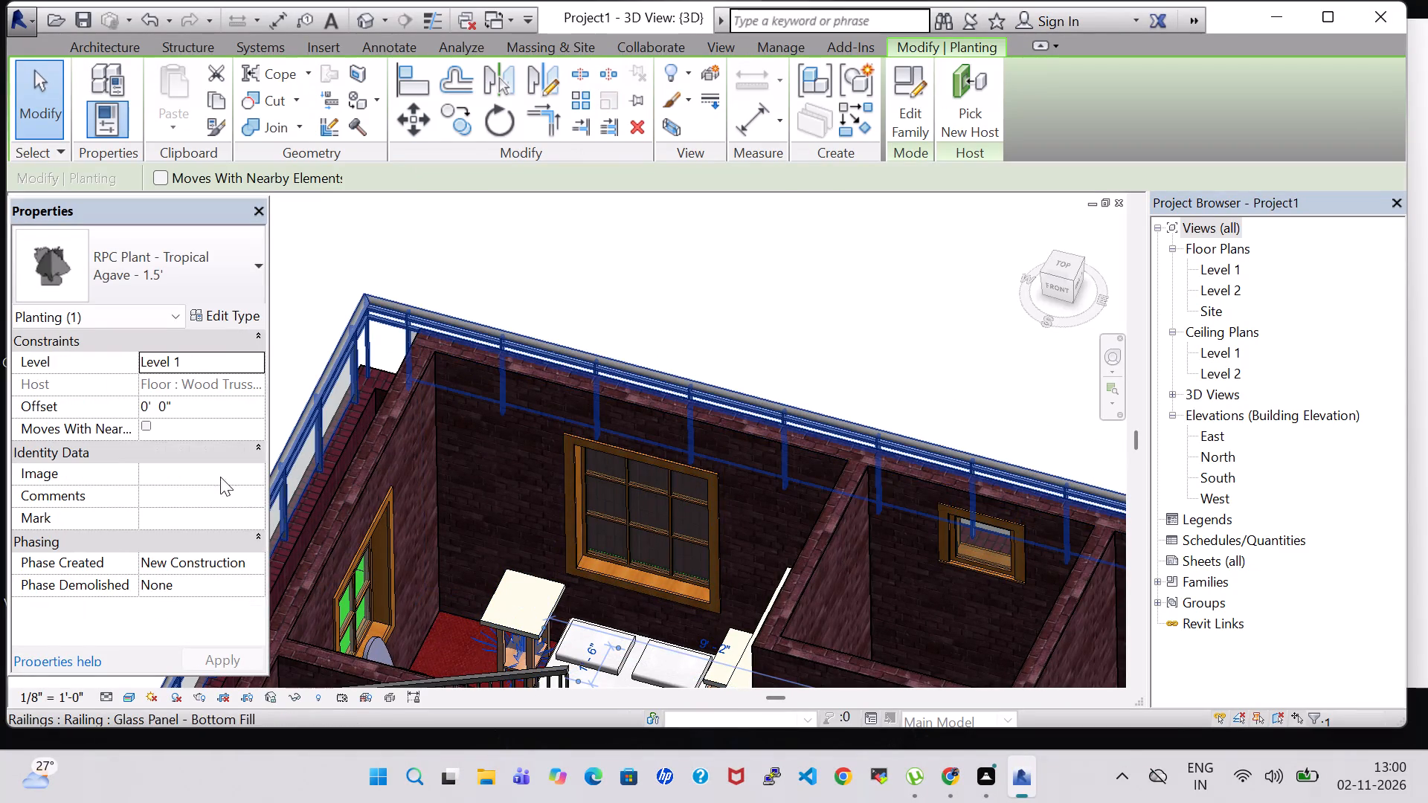
click(150, 407)
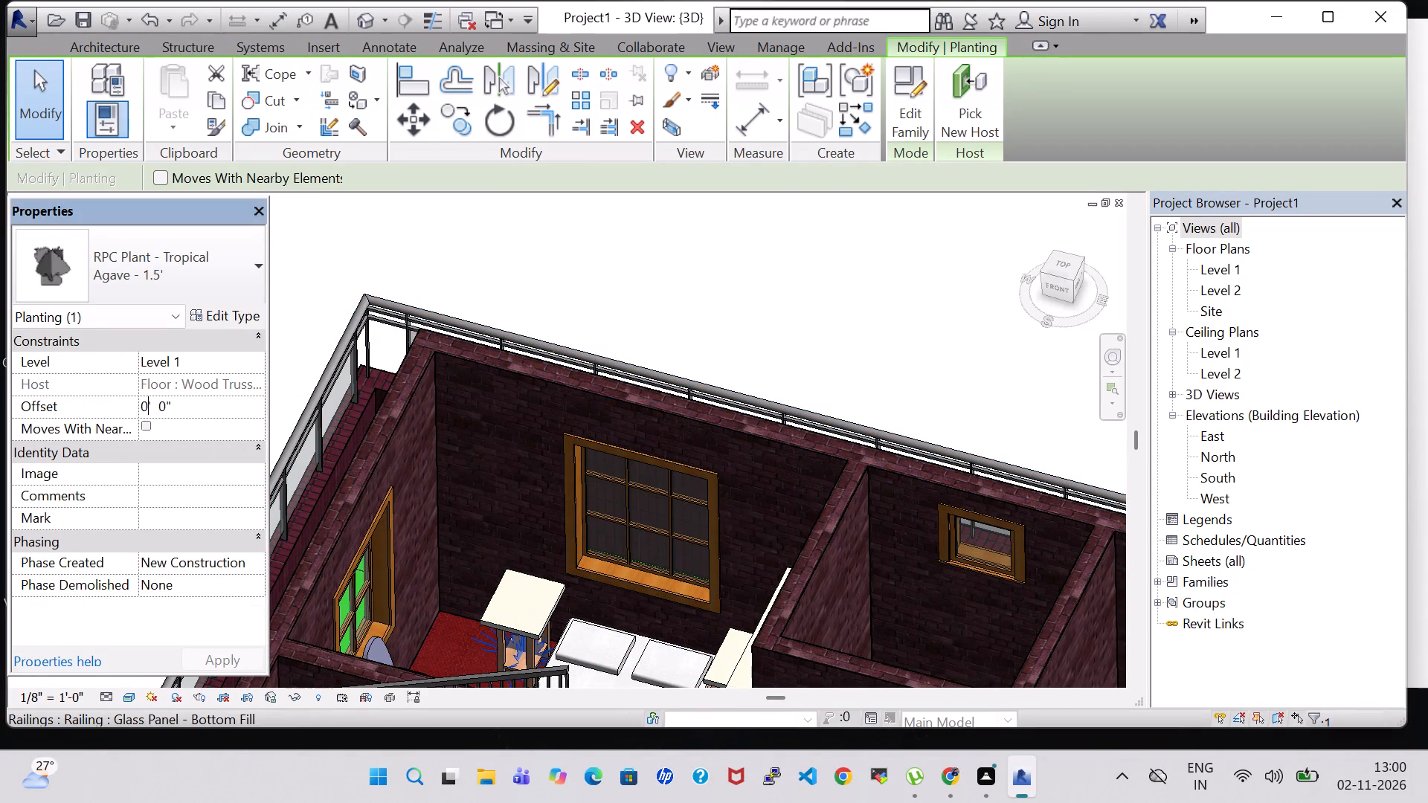
key(BackSpace)
key(2)
key(Right)
key(Right)
key(Right)
key(Right)
key(BackSpace)
key(6)
key(Return)
click(756, 269)
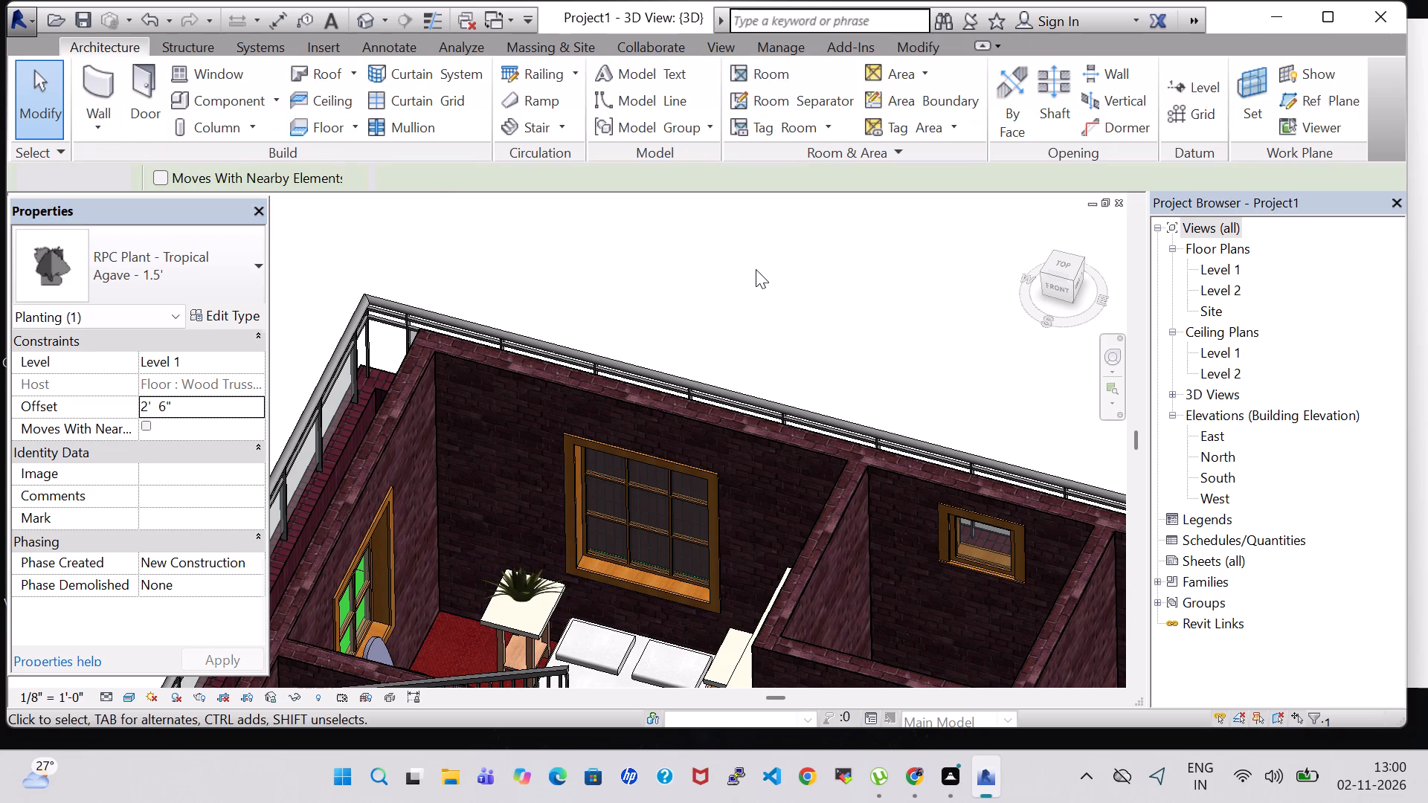
Set the offset of the Agave at the Bed Room 2 night stand to 2' 6" so it sits on top.
middle_drag(767, 257, 735, 333)
scroll(735, 333, down, 2)
shift+middle_drag(868, 465, 930, 471)
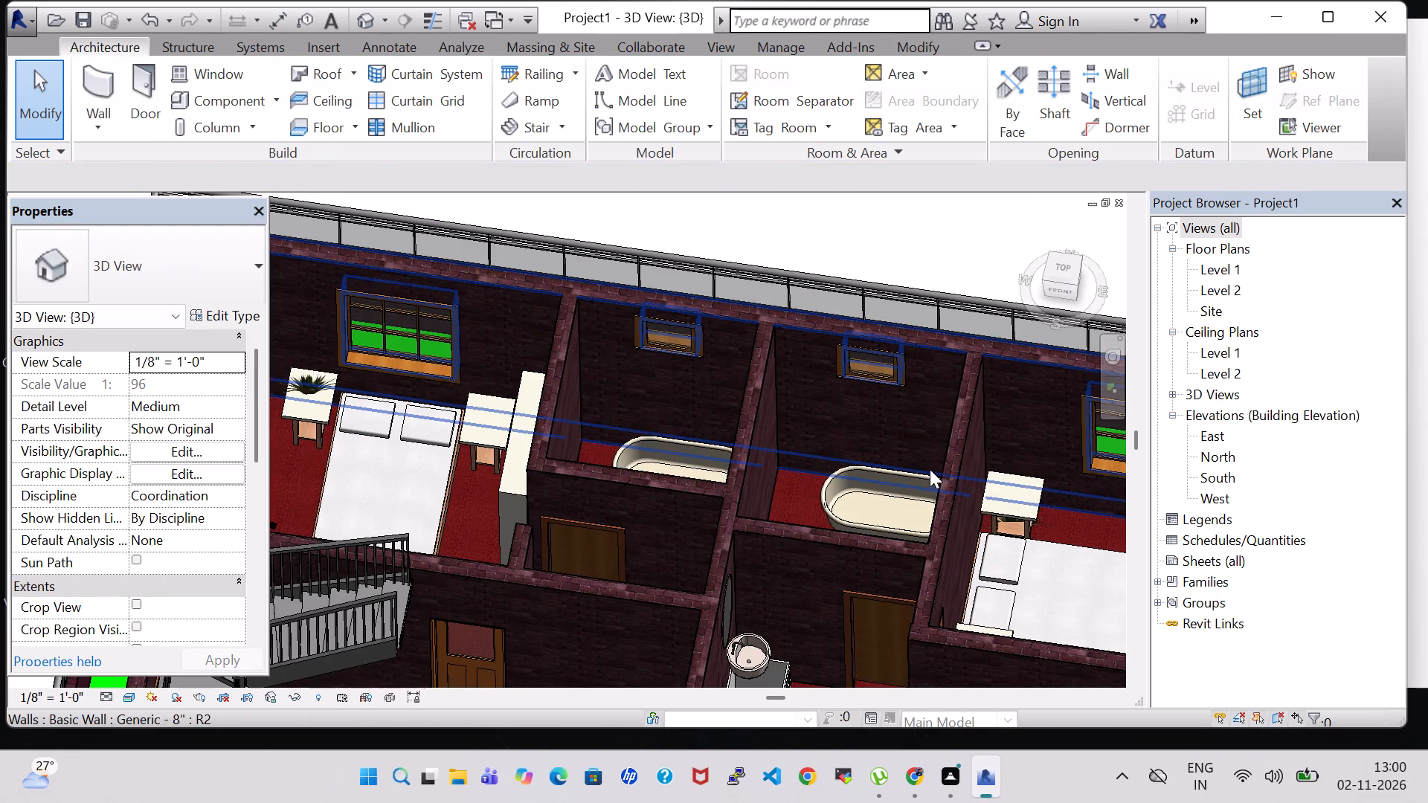
middle_drag(1026, 502, 712, 458)
scroll(718, 455, up, 3)
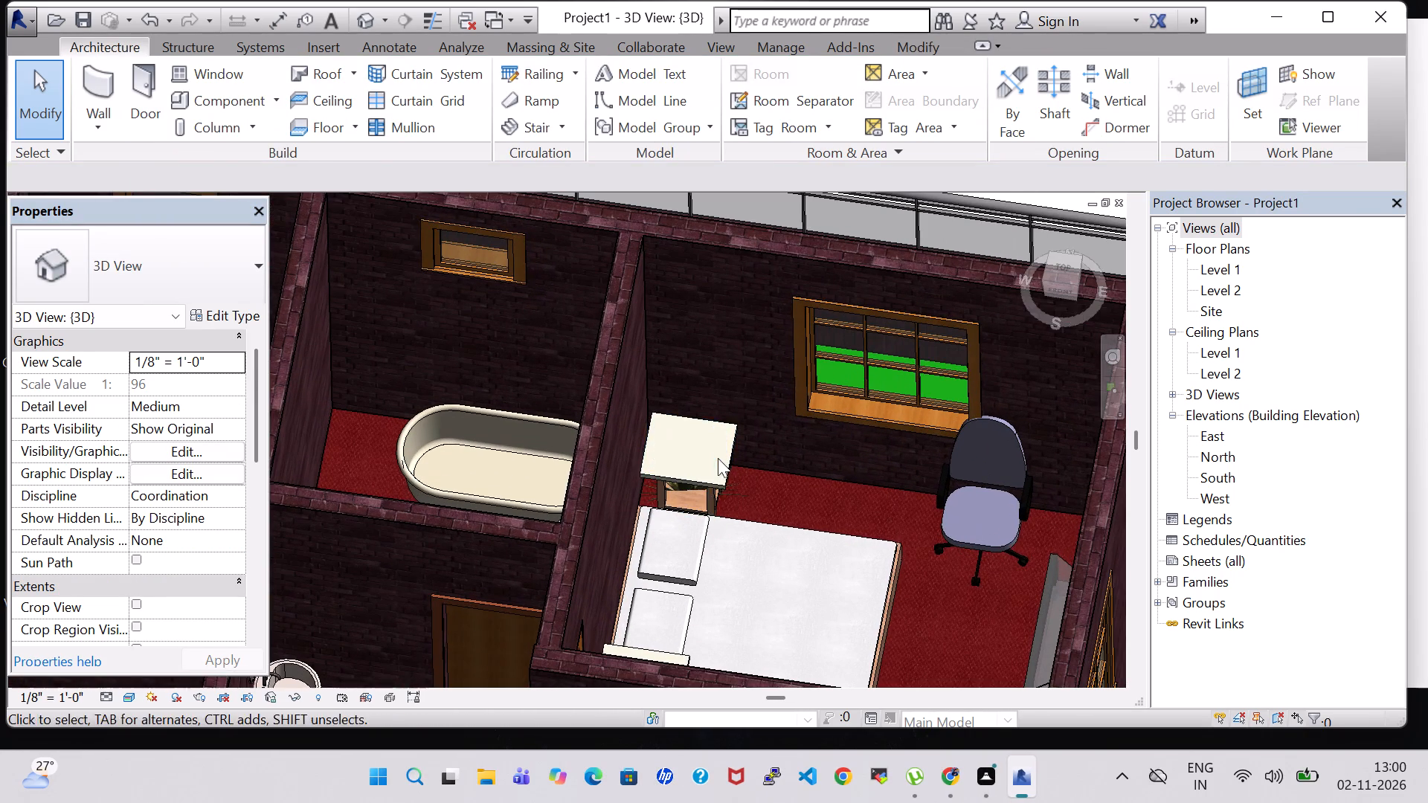
click(680, 487)
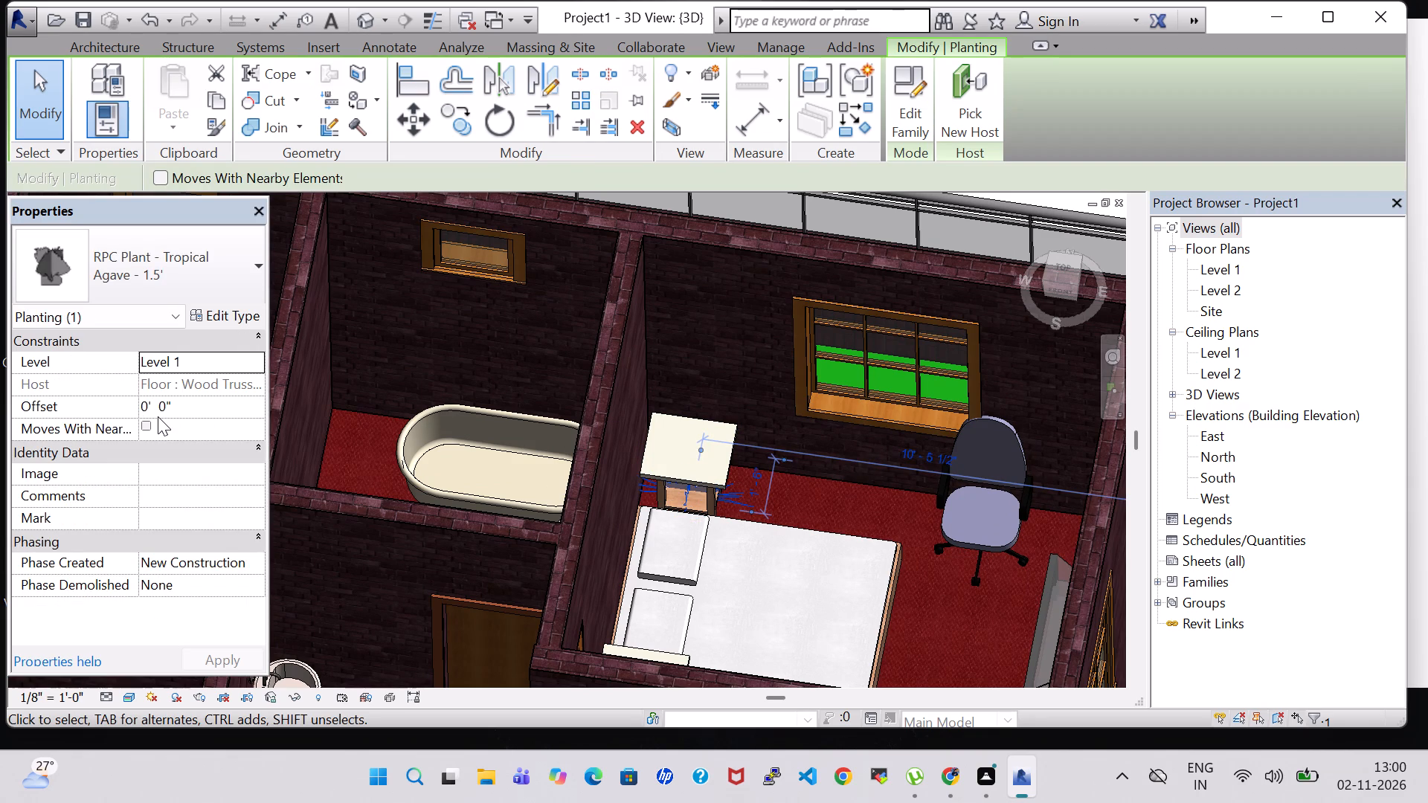
click(149, 400)
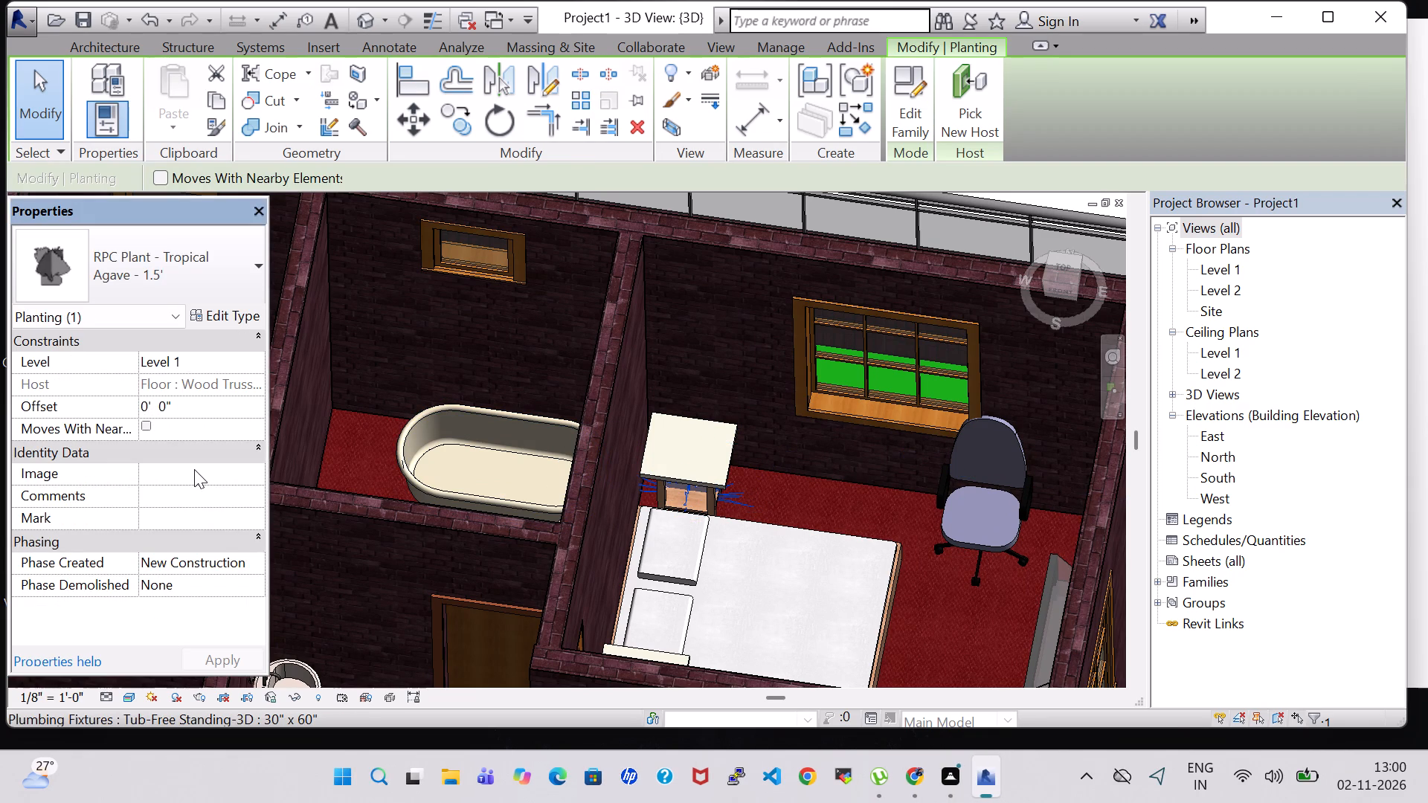
key(BackSpace)
key(2)
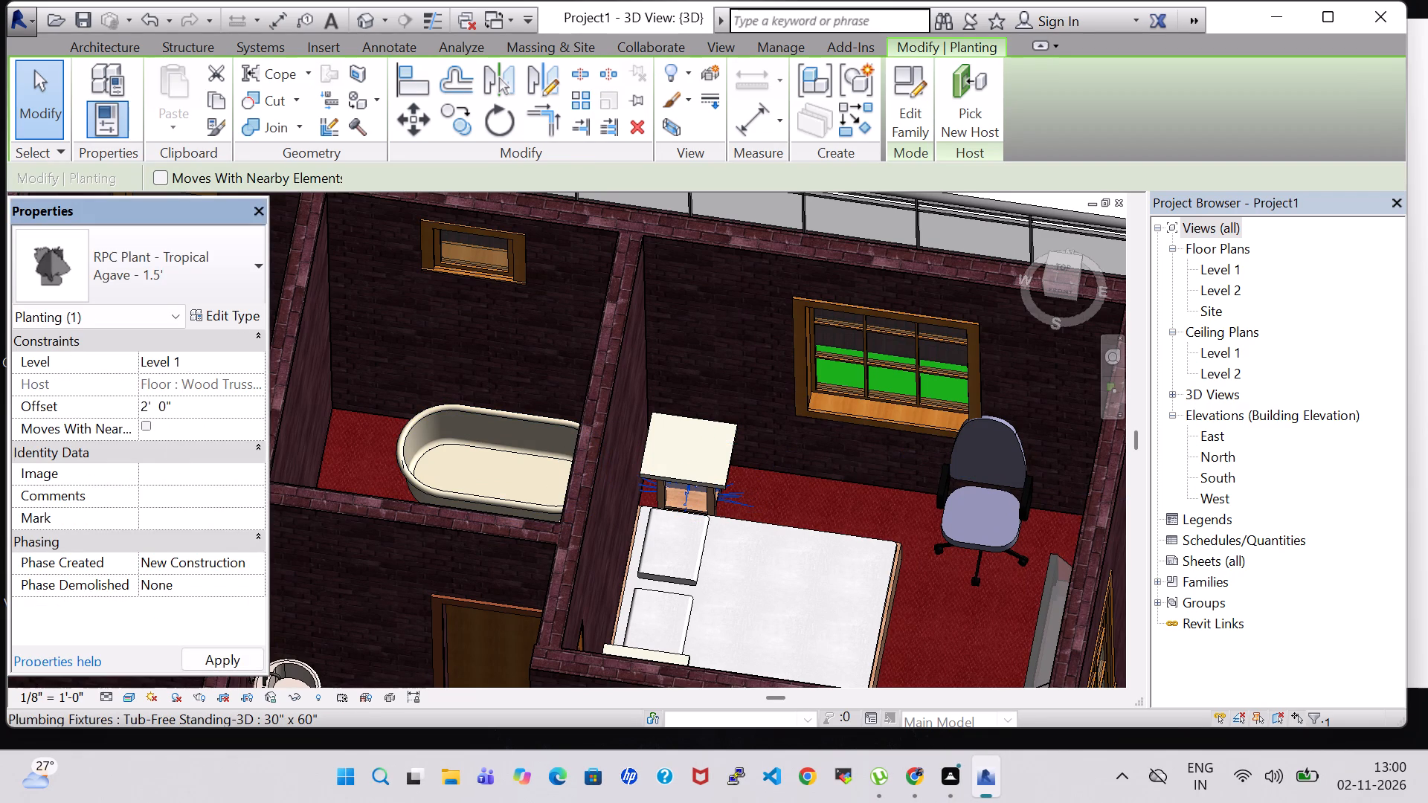
click(164, 404)
key(BackSpace)
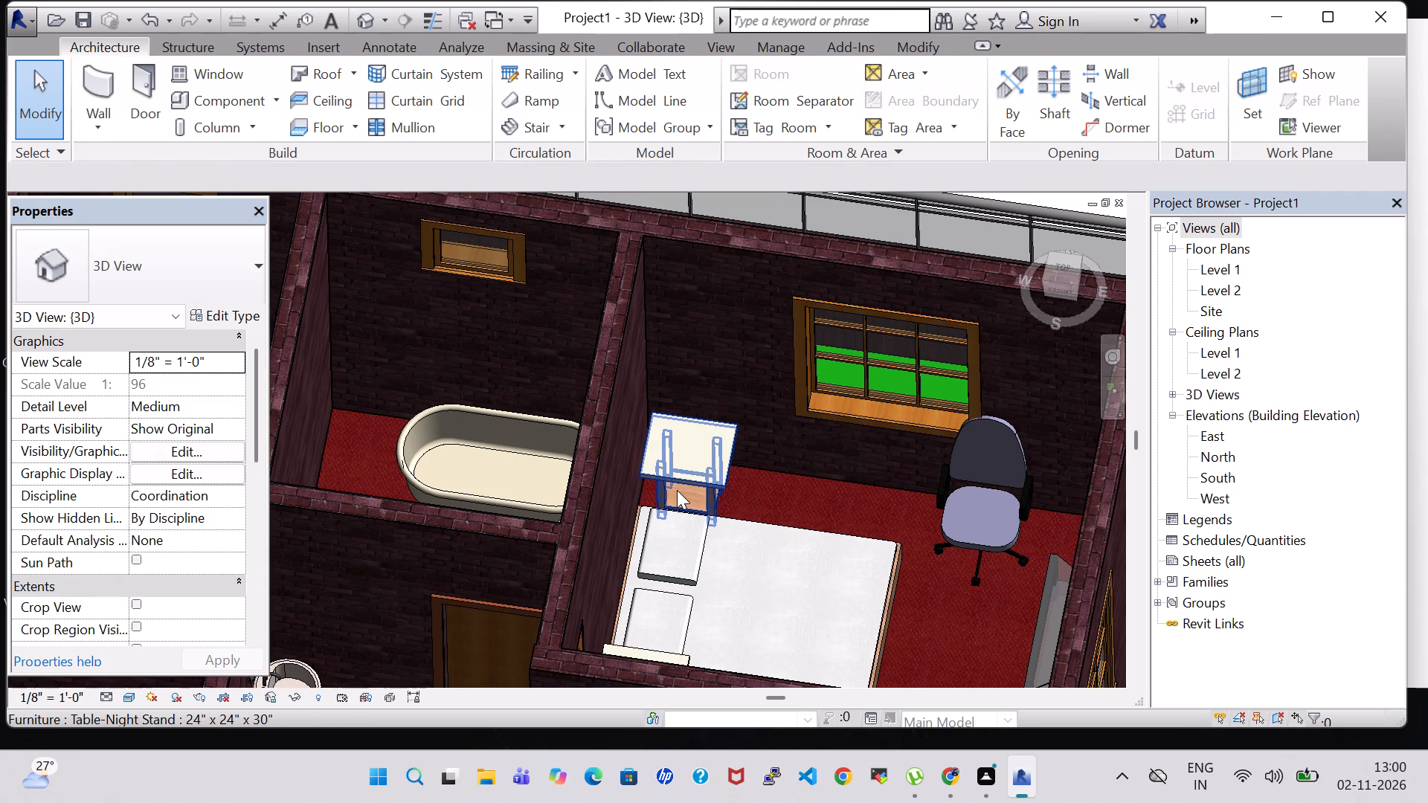
key(ctrl+z)
click(688, 464)
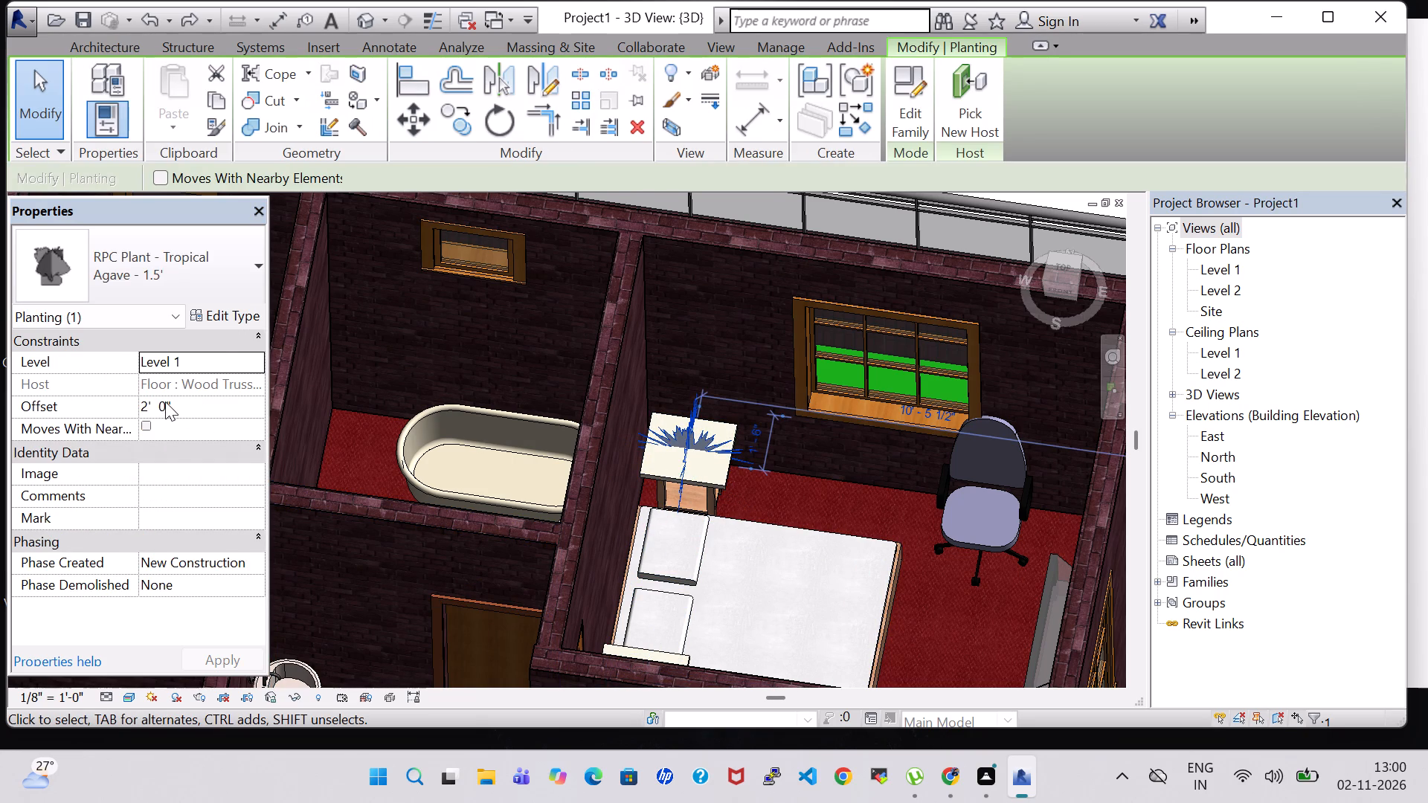
click(165, 401)
key(Right)
key(BackSpace)
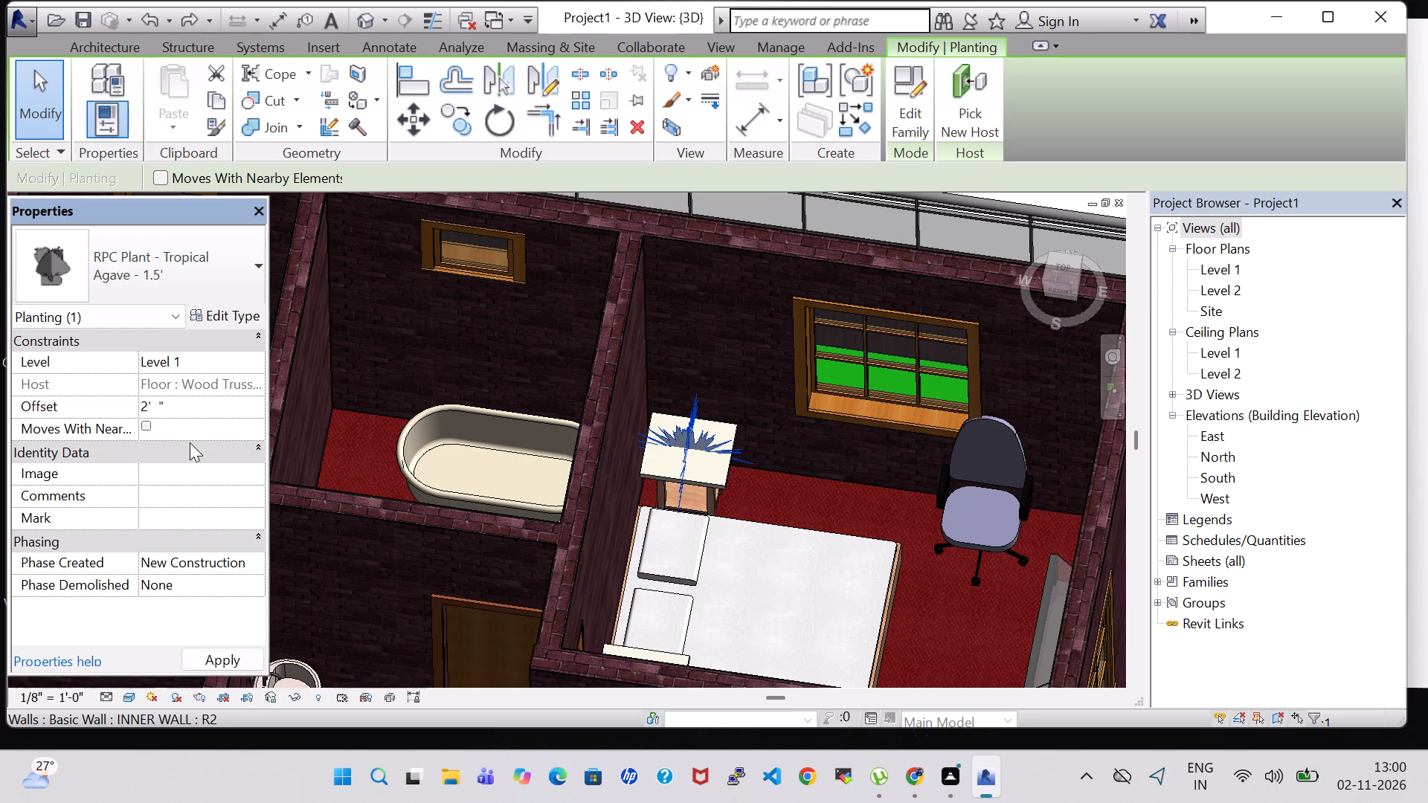
key(6)
key(Return)
click(828, 508)
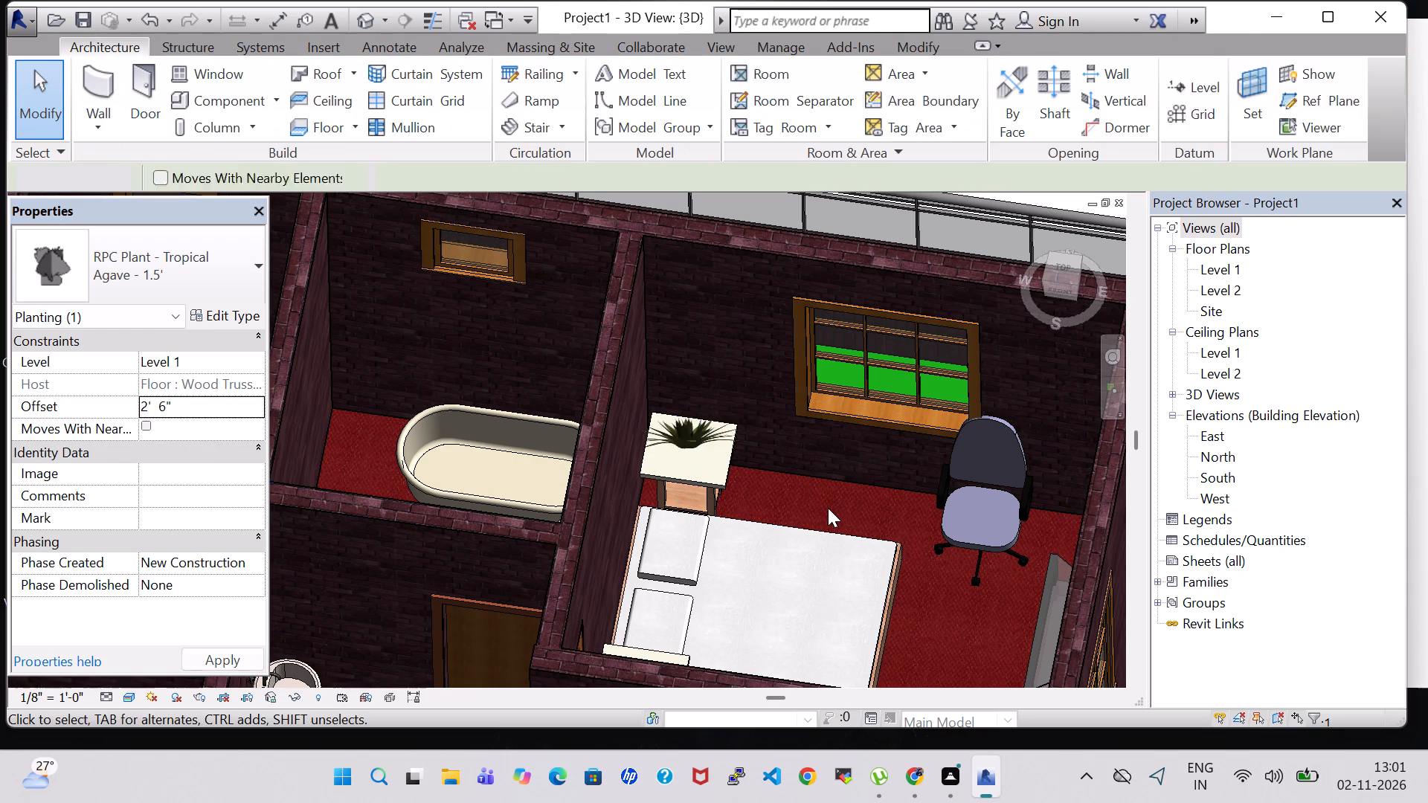
Examine the furnished Level 1 layout from above, covering the bedrooms, living, dining, kitchen, guest room and utility areas.
scroll(828, 508, down, 7)
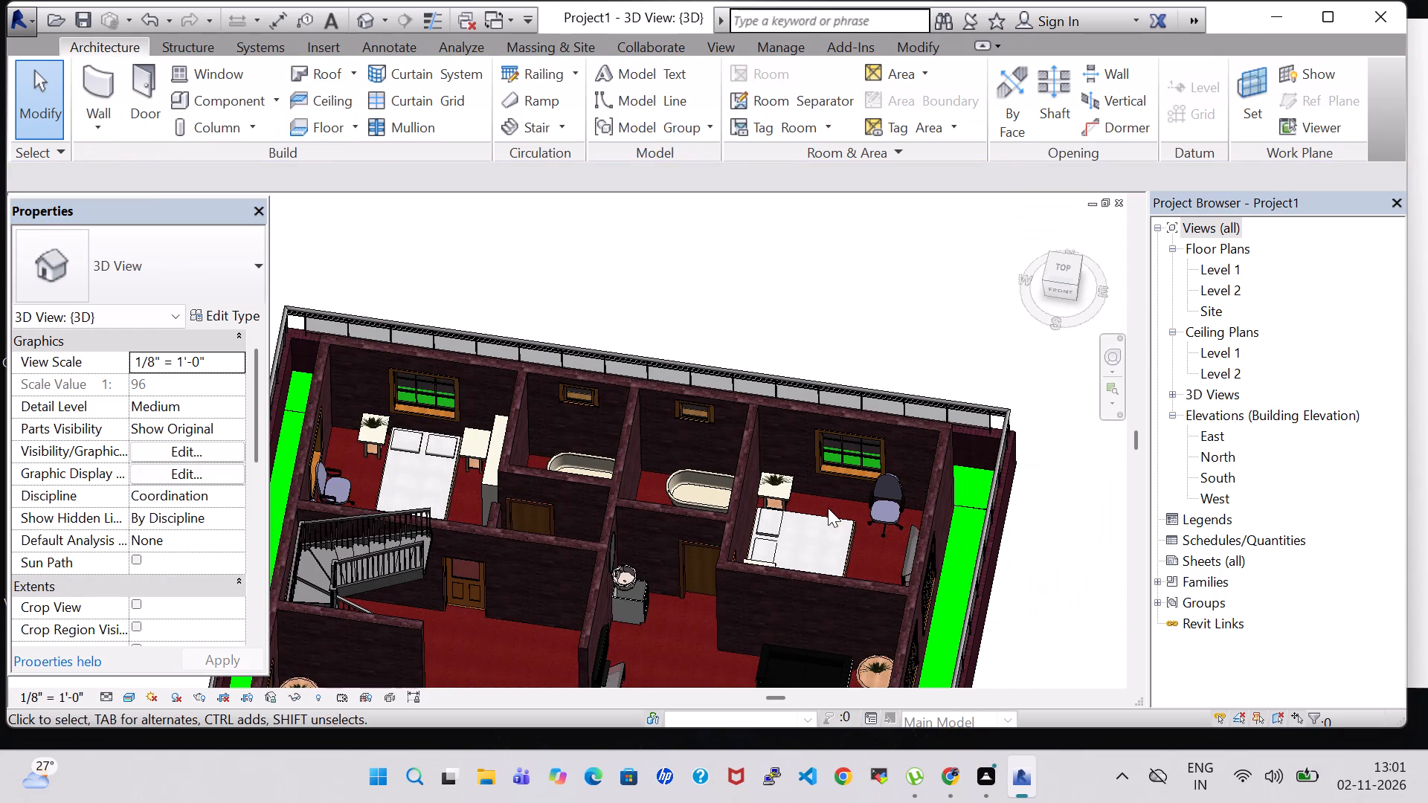
middle_drag(827, 512, 823, 357)
middle_drag(654, 575, 708, 499)
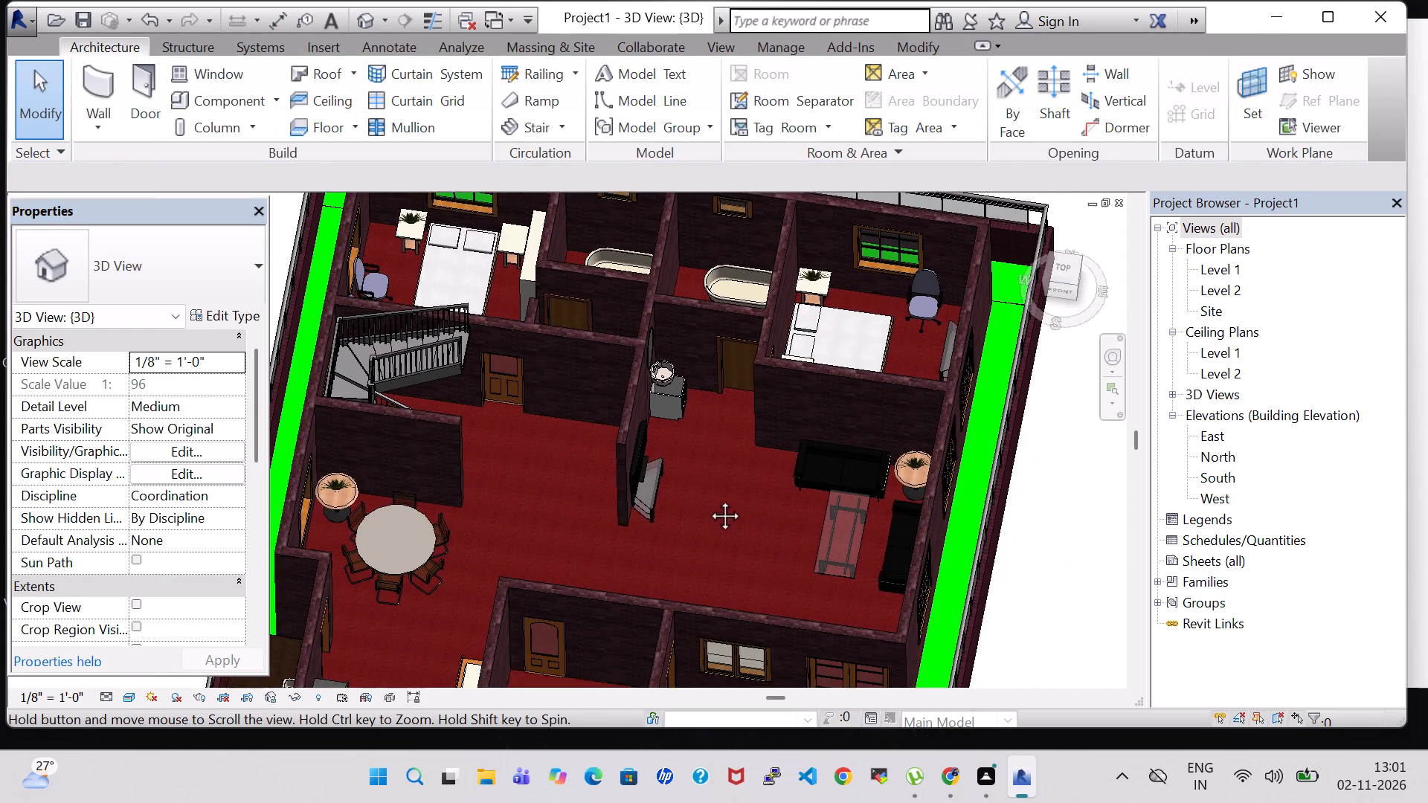
middle_drag(708, 499, 710, 497)
middle_drag(710, 497, 555, 506)
shift+middle_drag(562, 515, 604, 514)
shift+scroll(604, 514, down, 3)
scroll(417, 465, down, 3)
middle_drag(624, 401, 702, 401)
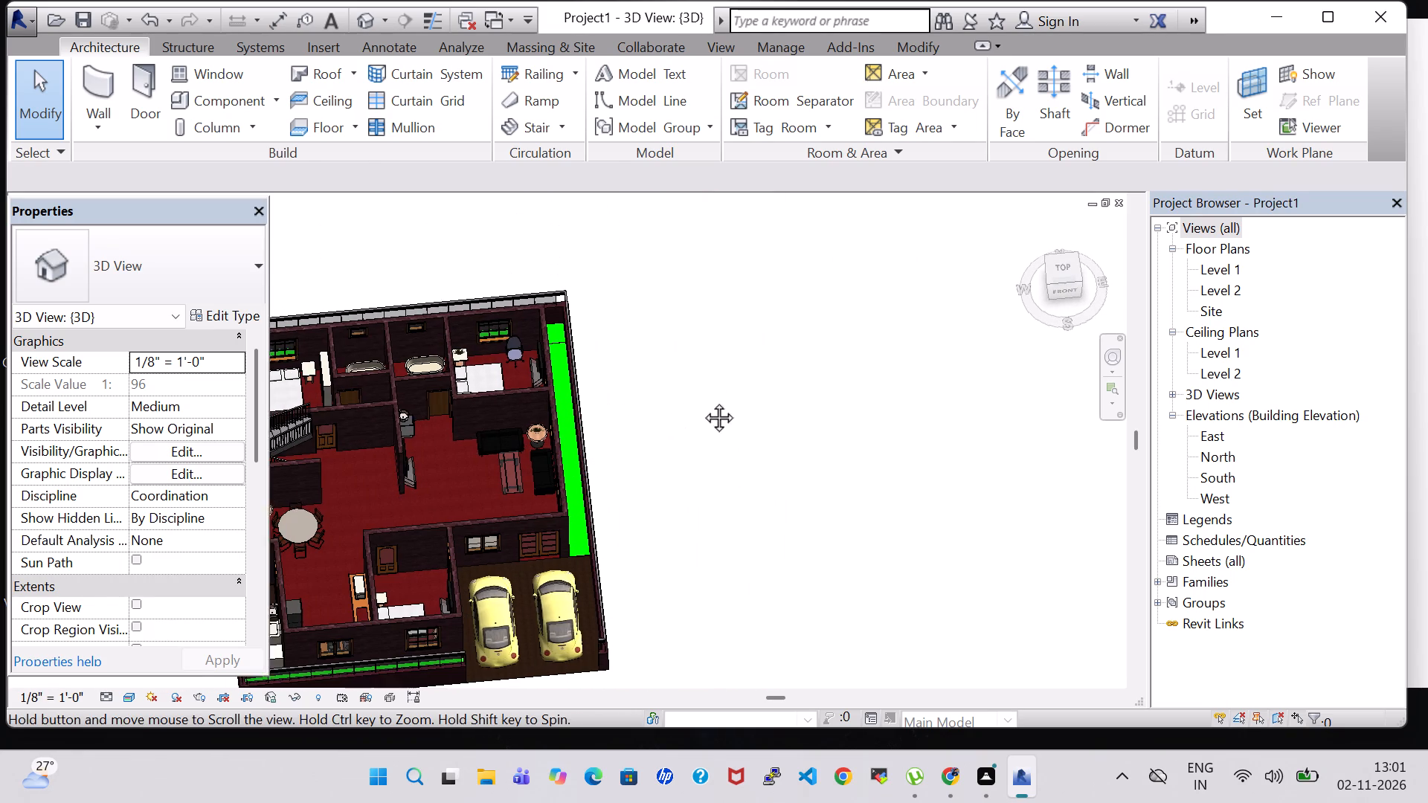
middle_drag(702, 401, 855, 399)
shift+middle_drag(855, 397, 836, 477)
shift+middle_drag(855, 396, 855, 523)
scroll(855, 472, up, 4)
middle_drag(855, 472, 1003, 337)
Rotate the utility area's Trash Compactor by 90 degrees in the 3D view.
click(325, 477)
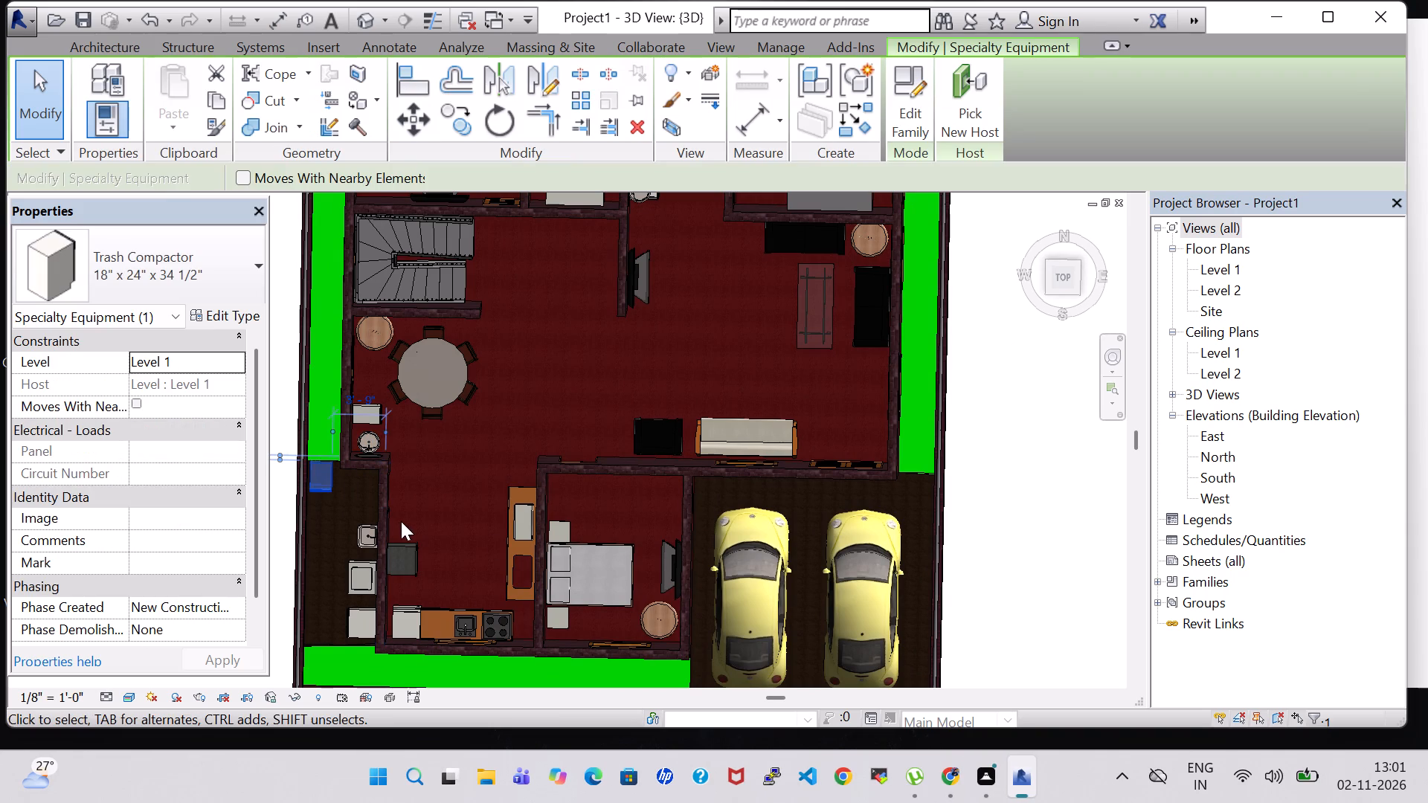
key(space)
click(541, 413)
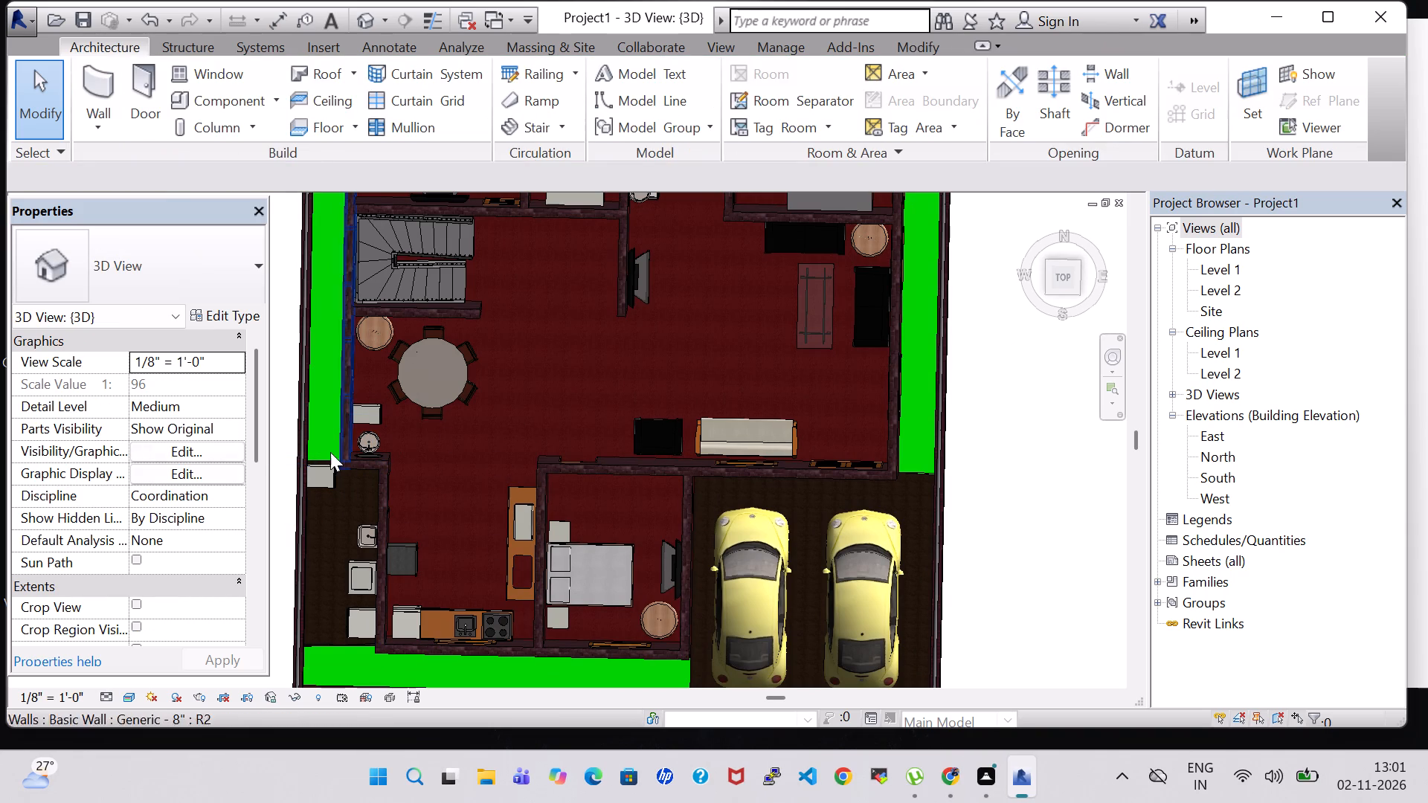
Nudge the utility area's Trash Compactor south, away from the room separation line, in the Level 1 floor plan.
scroll(333, 461, up, 4)
shift+middle_click(524, 521)
shift+middle_drag(524, 521, 480, 462)
scroll(405, 495, up, 6)
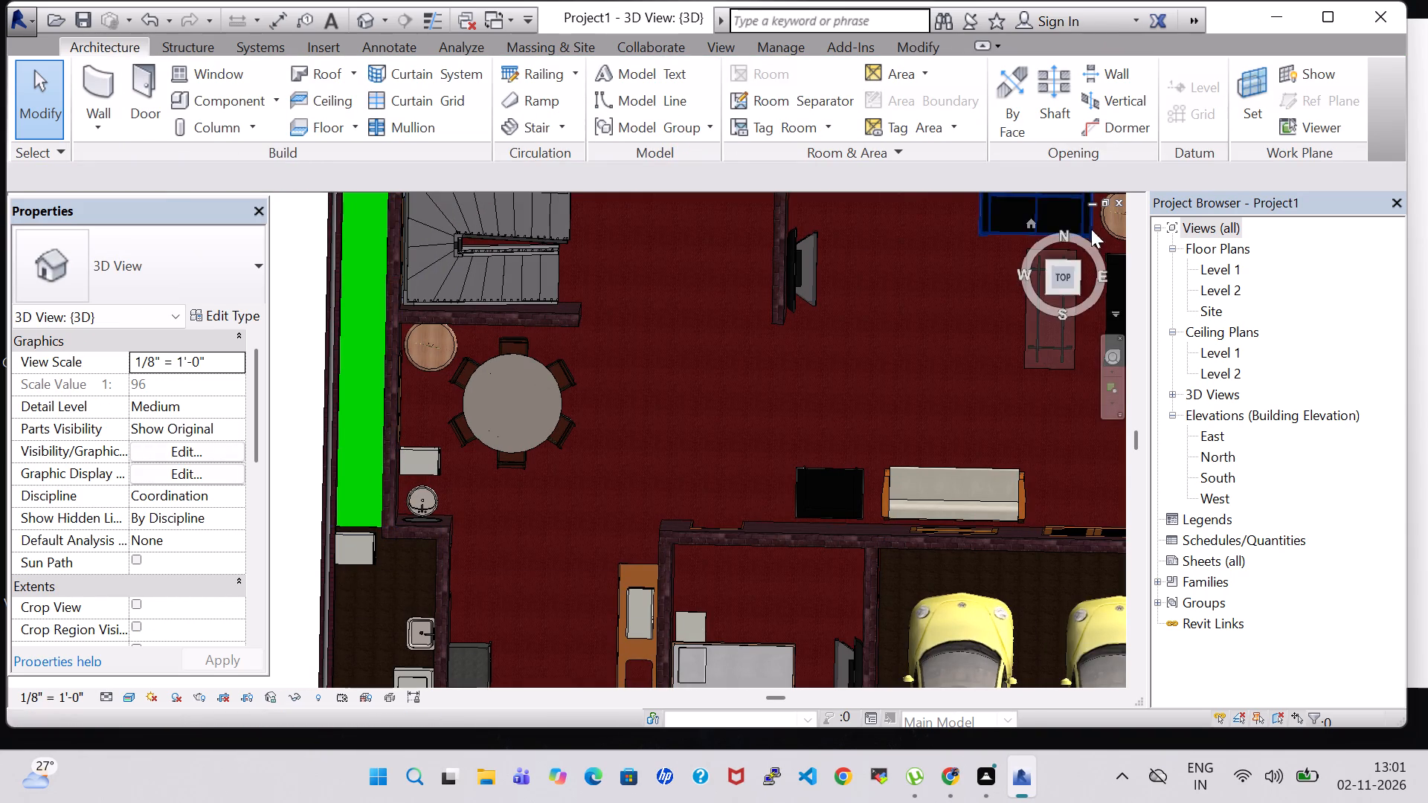
double_click(1212, 265)
scroll(344, 468, down, 5)
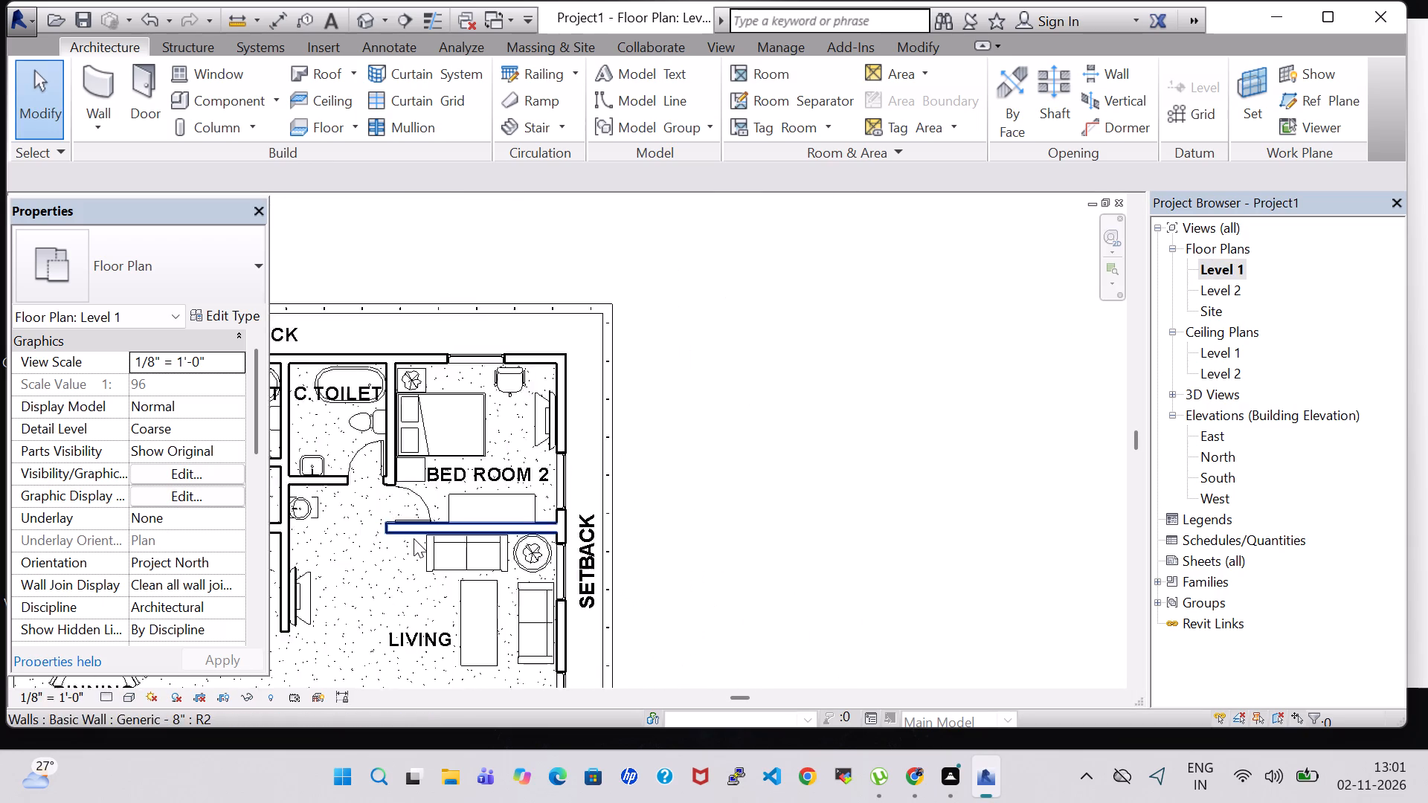
scroll(414, 538, down, 1)
middle_drag(707, 475, 990, 355)
middle_drag(614, 583, 634, 550)
middle_click(674, 483)
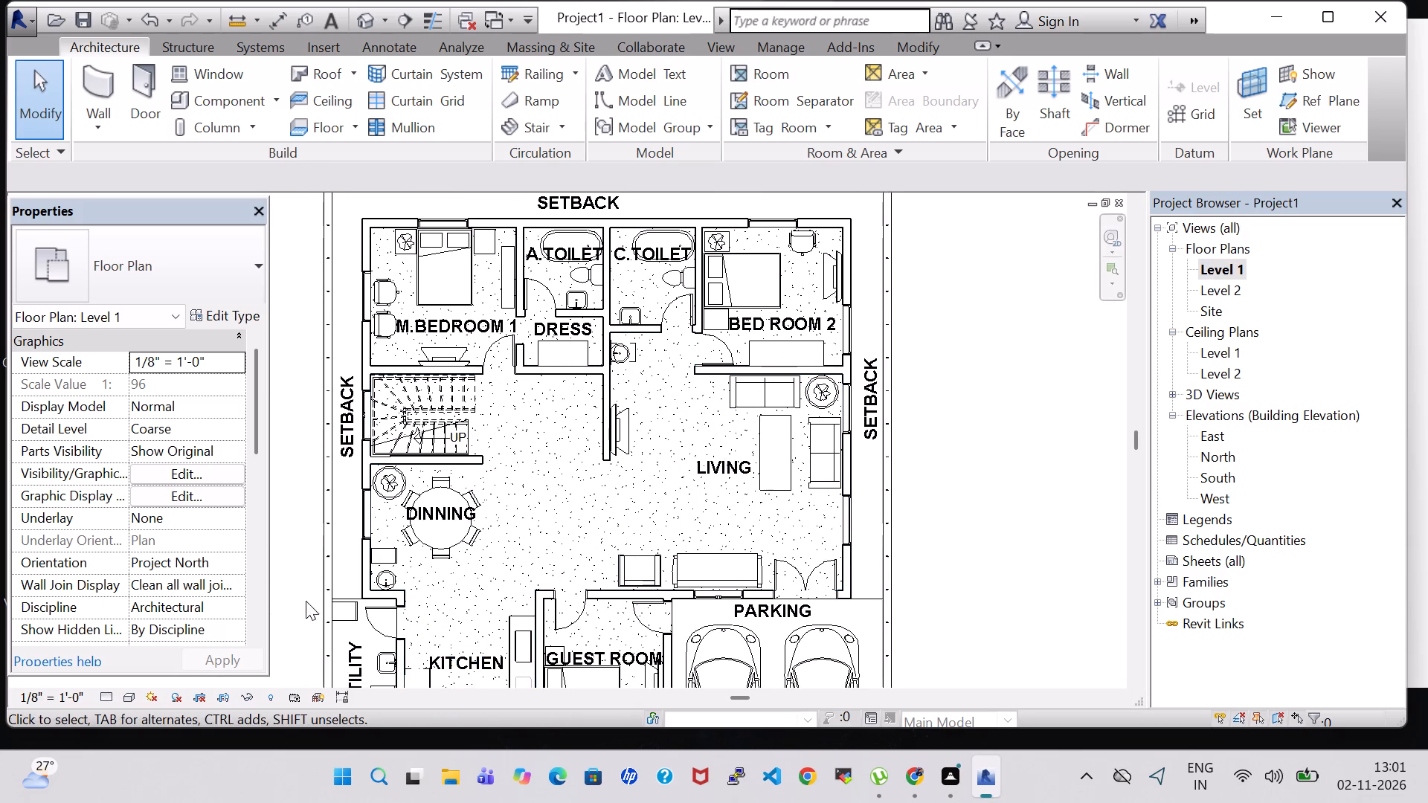
click(347, 604)
key(Down)
key(Down)
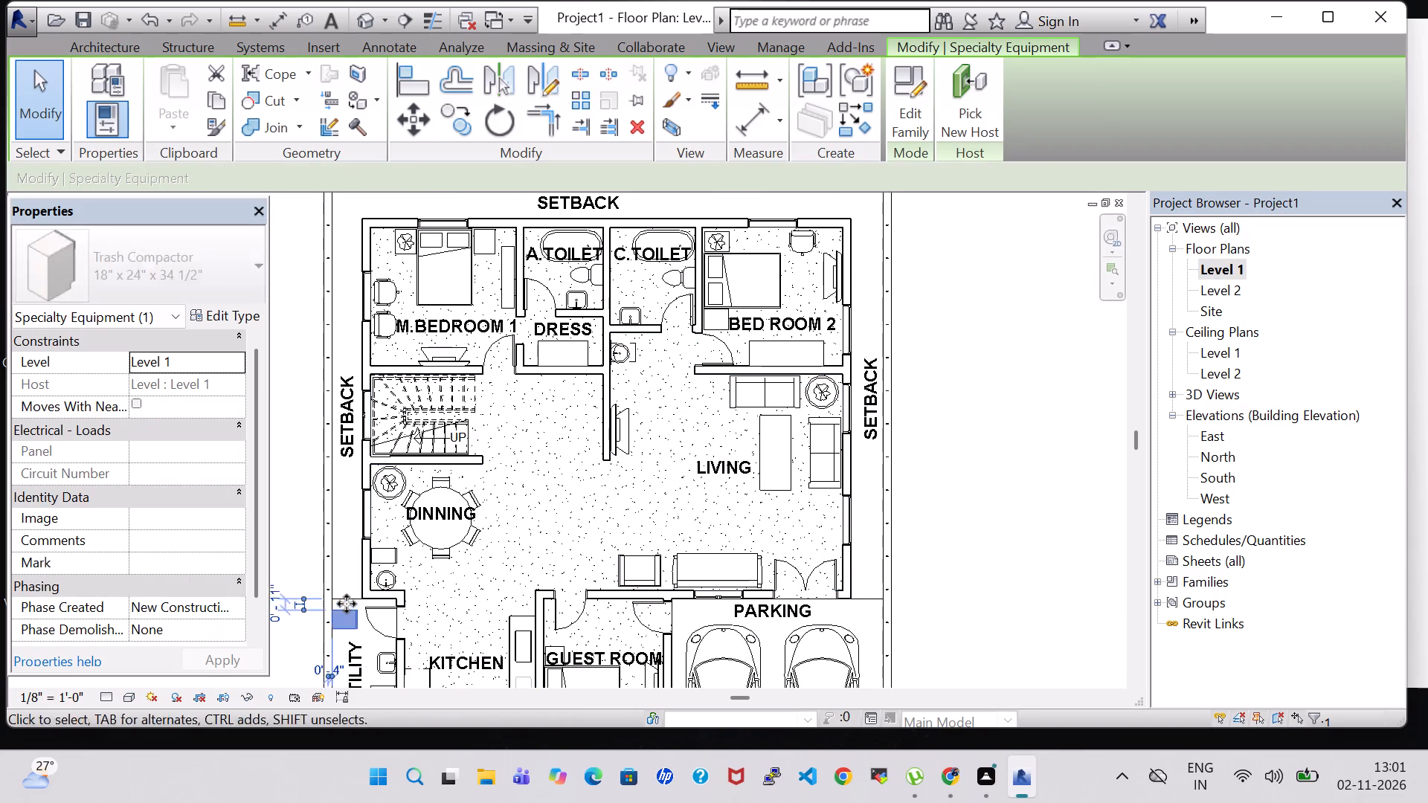
key(Down)
key(Down)
key(Down)
key(Down)
key(Down)
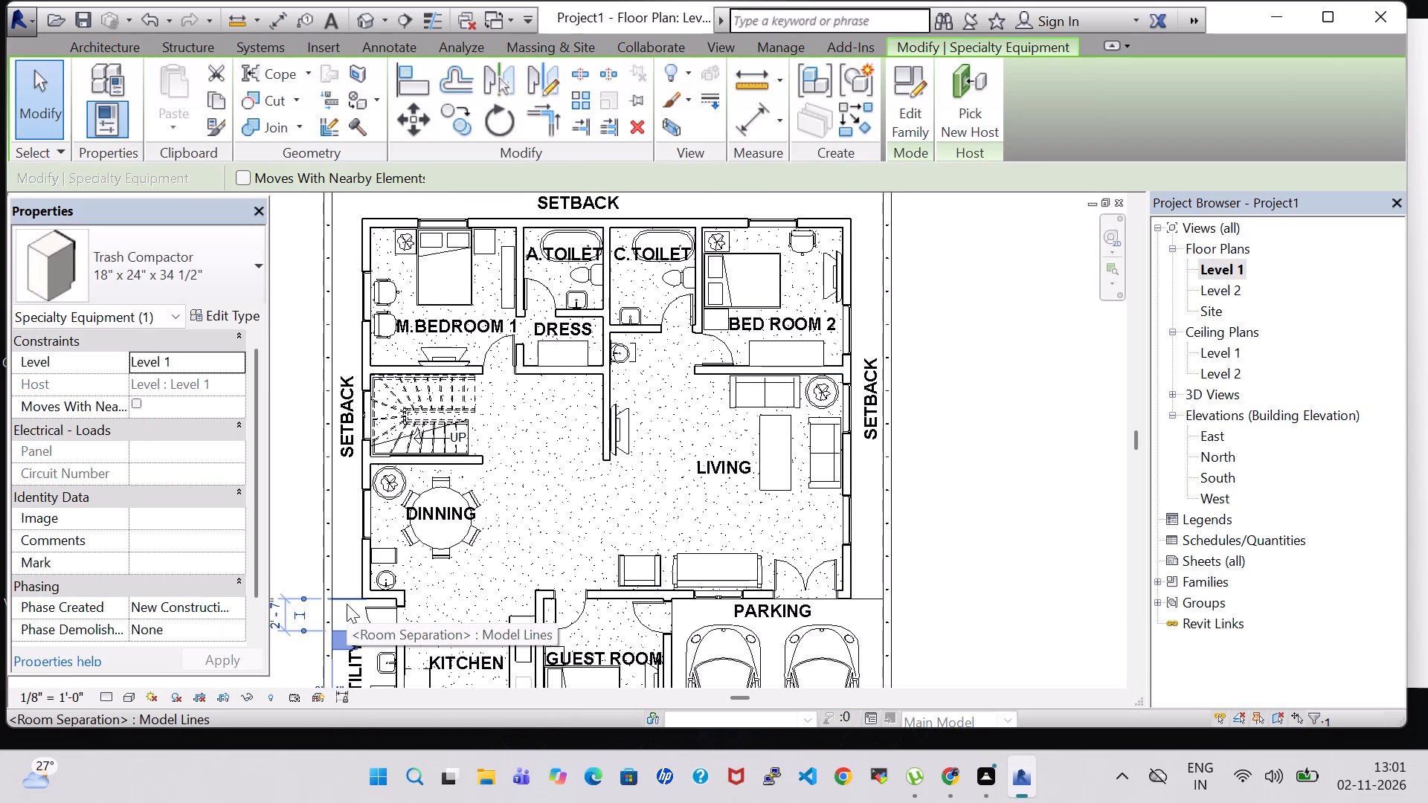
click(1000, 451)
Choose the RPC Plant - Tropical Dagger - 2' type as the component for placement.
scroll(968, 428, down, 2)
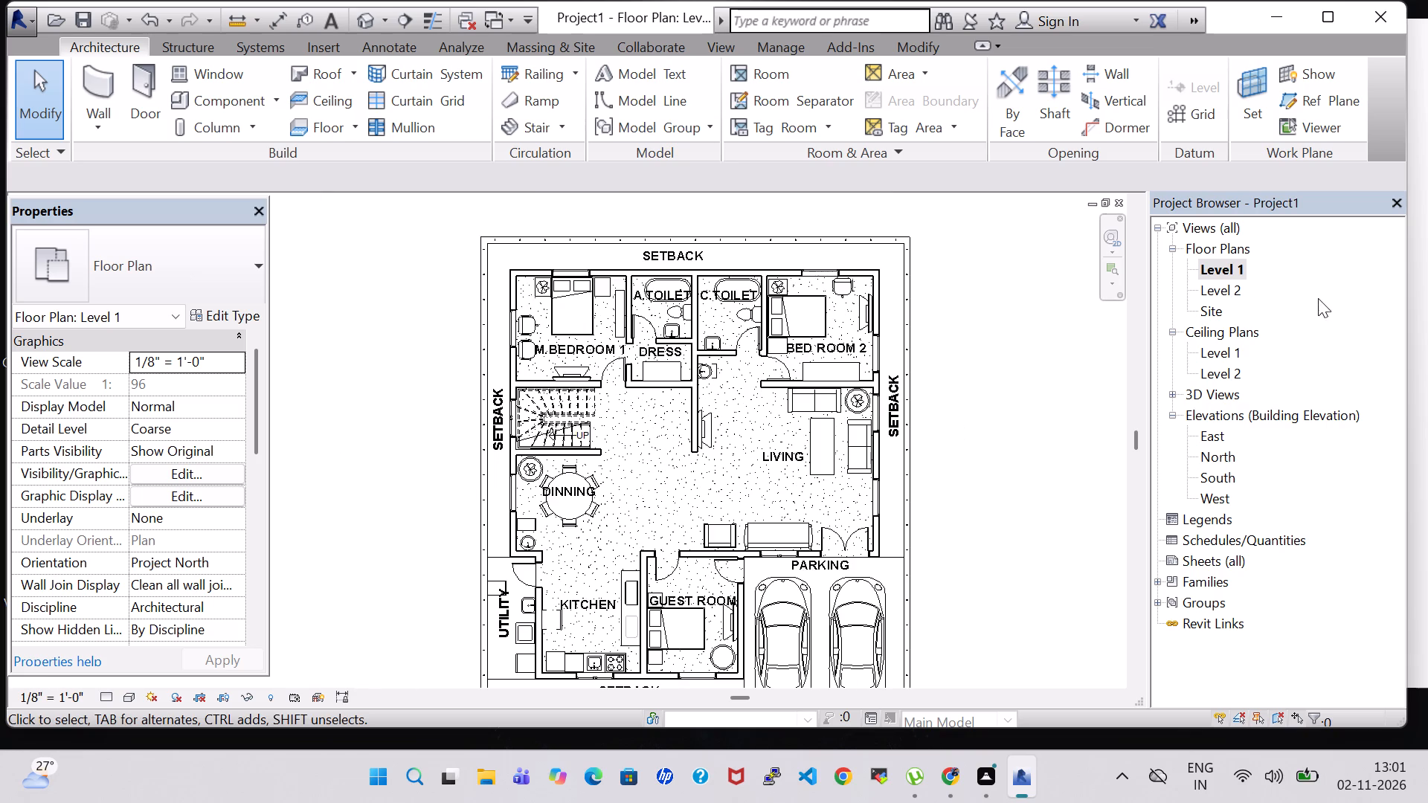
click(366, 10)
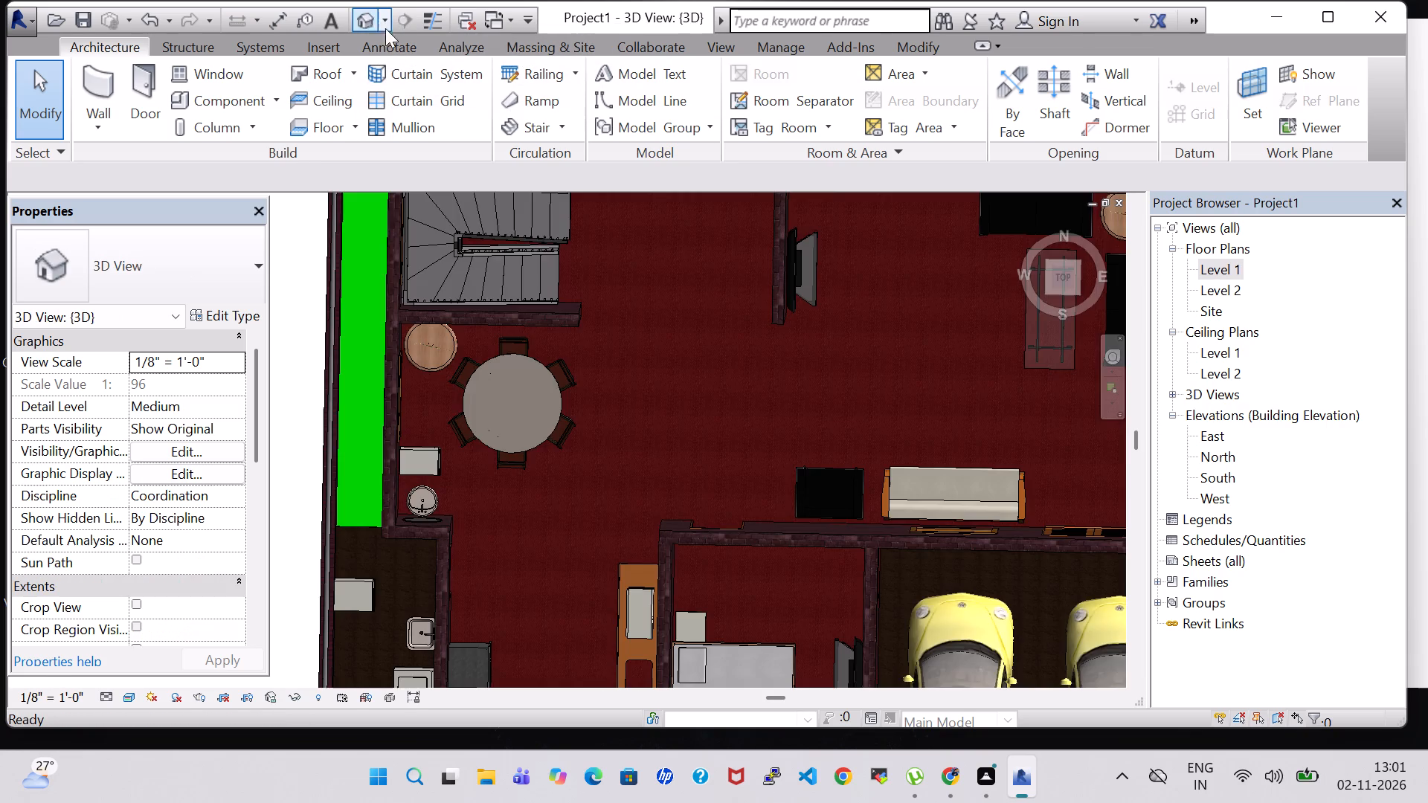
scroll(855, 439, down, 3)
middle_drag(907, 387, 718, 474)
scroll(725, 473, up, 1)
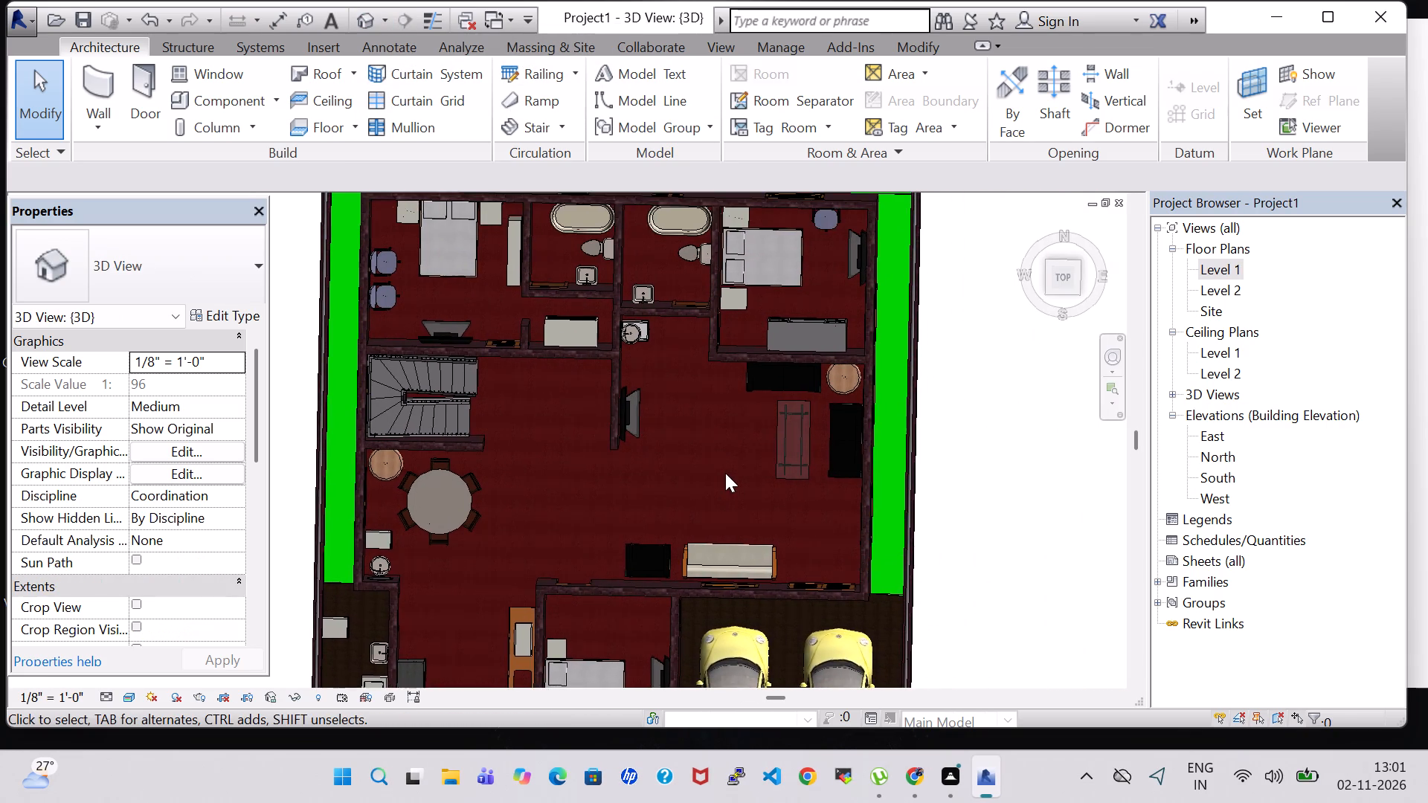
click(208, 115)
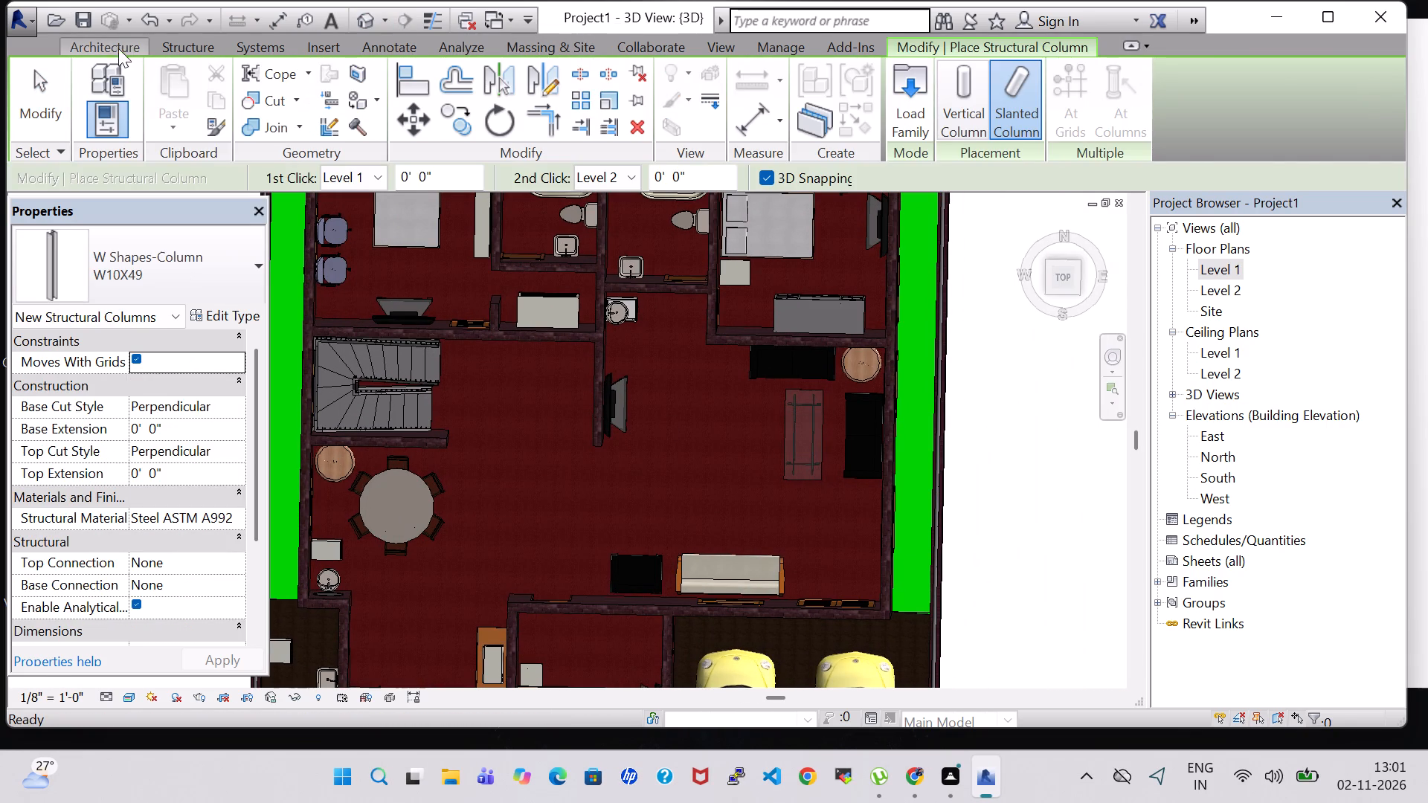
click(111, 46)
click(232, 102)
click(194, 269)
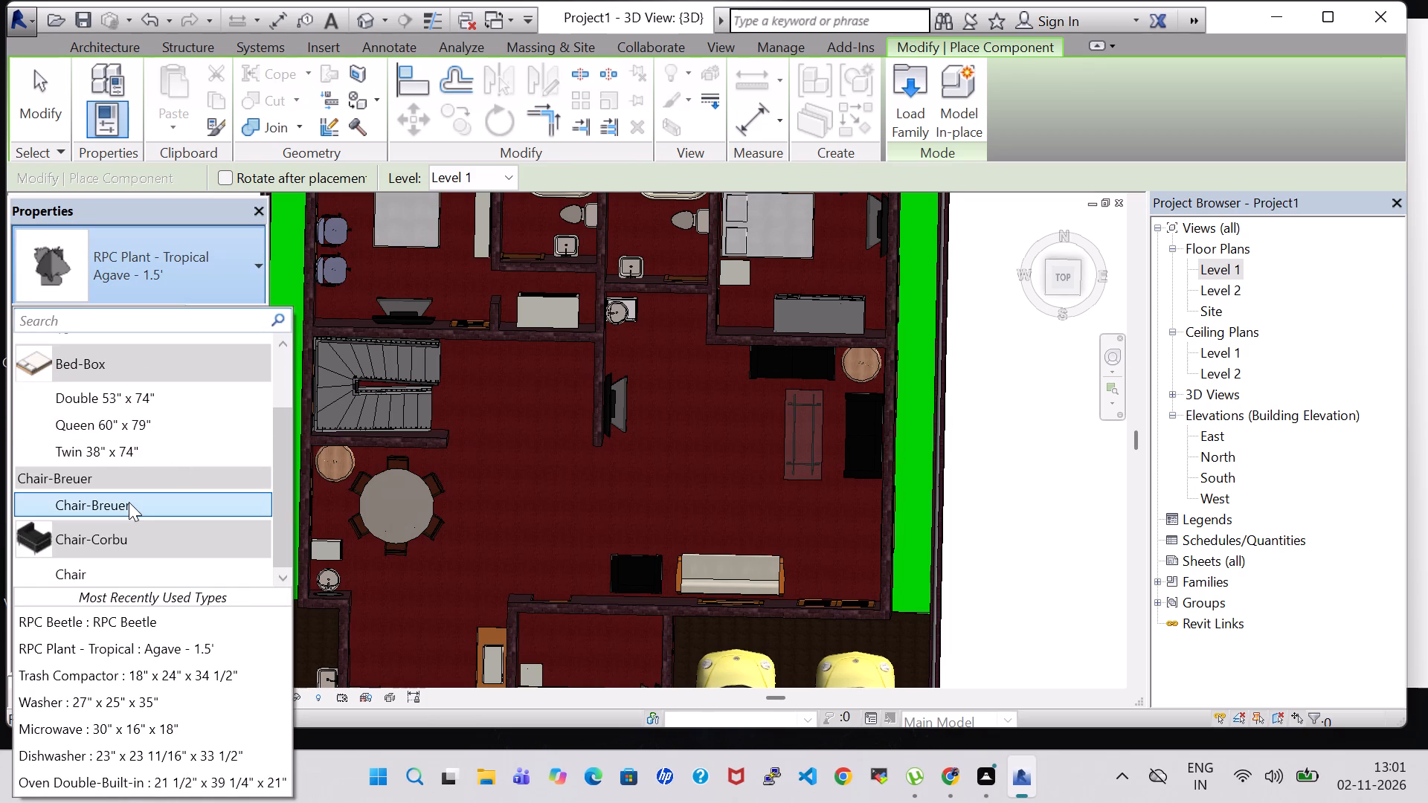
text(RPC)
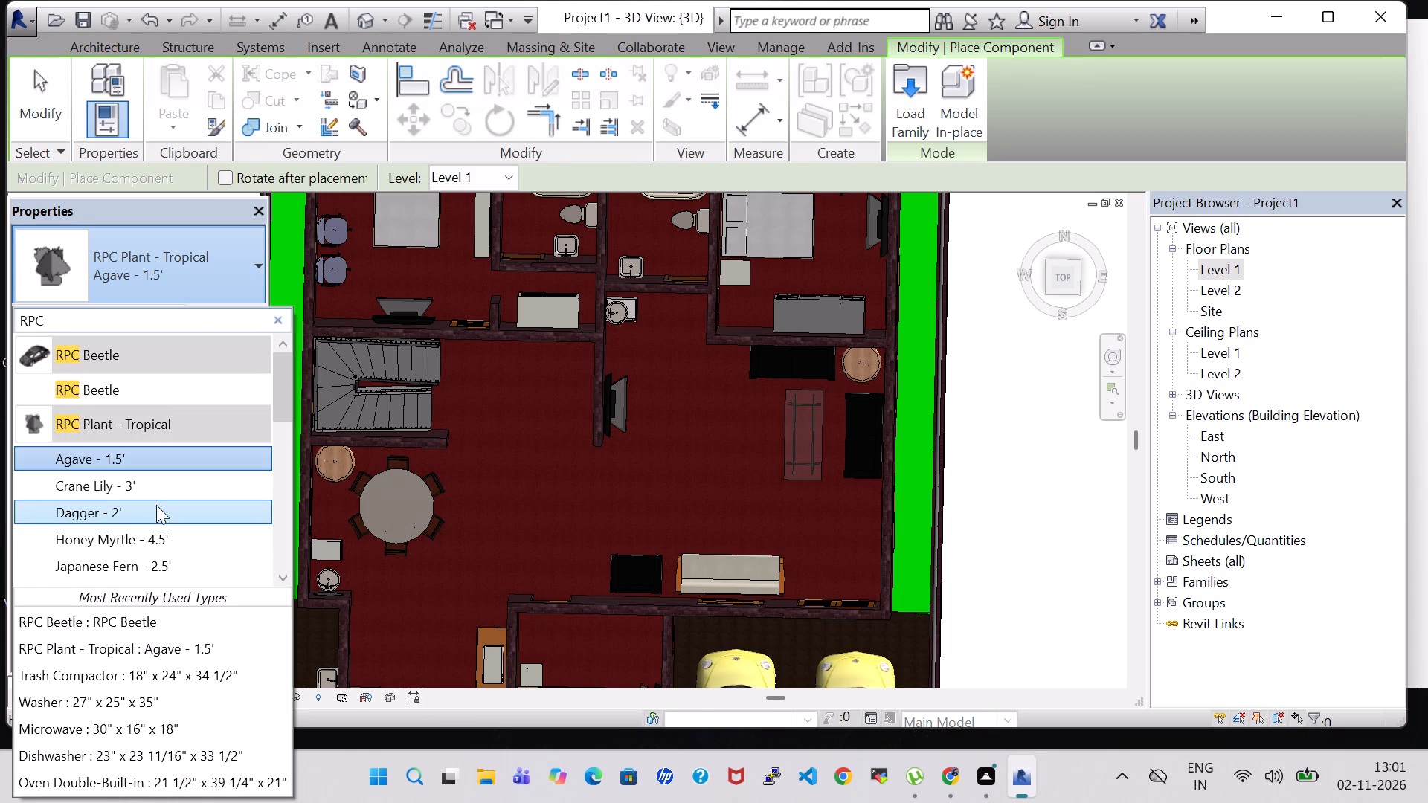
click(156, 505)
scroll(657, 349, up, 1)
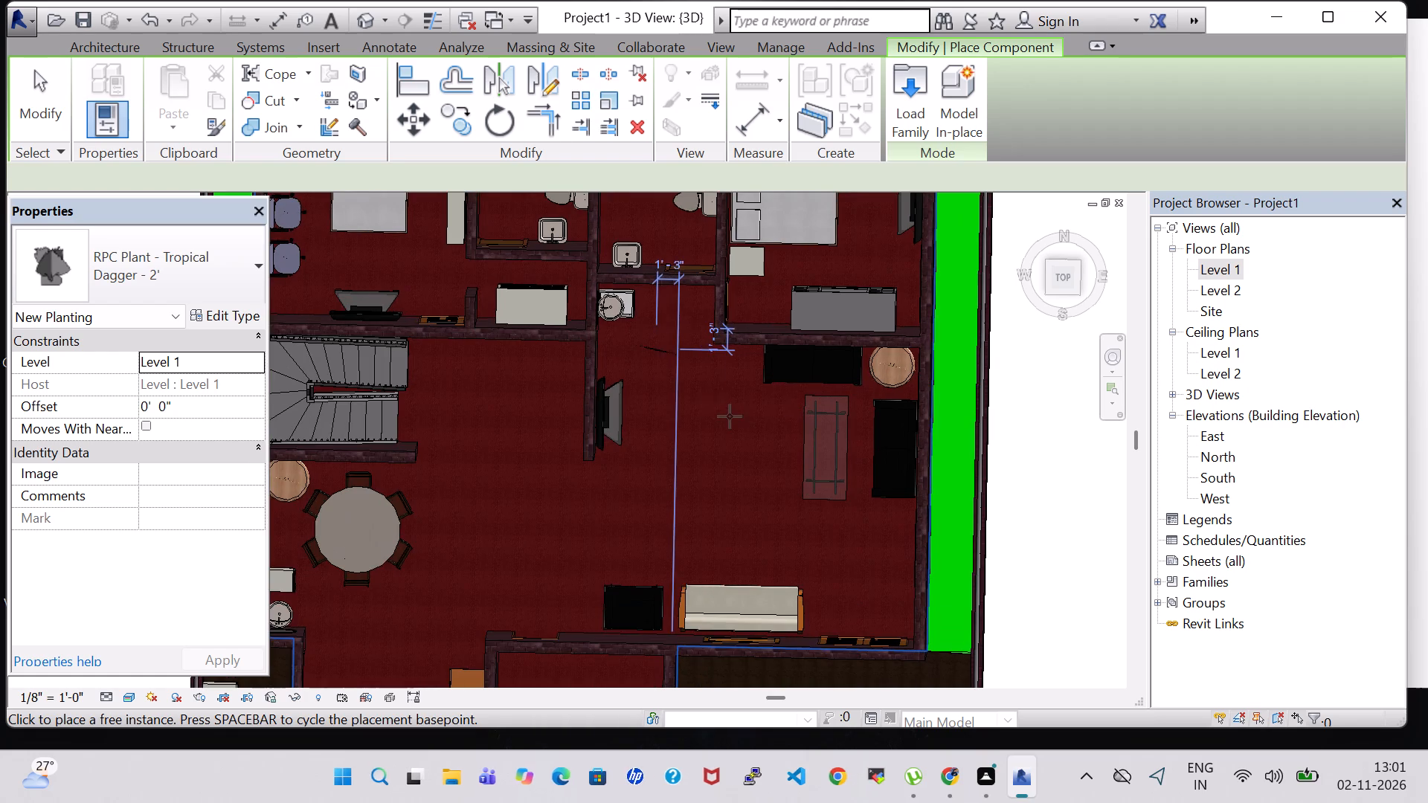
scroll(731, 416, up, 5)
key(Escape)
key(Escape)
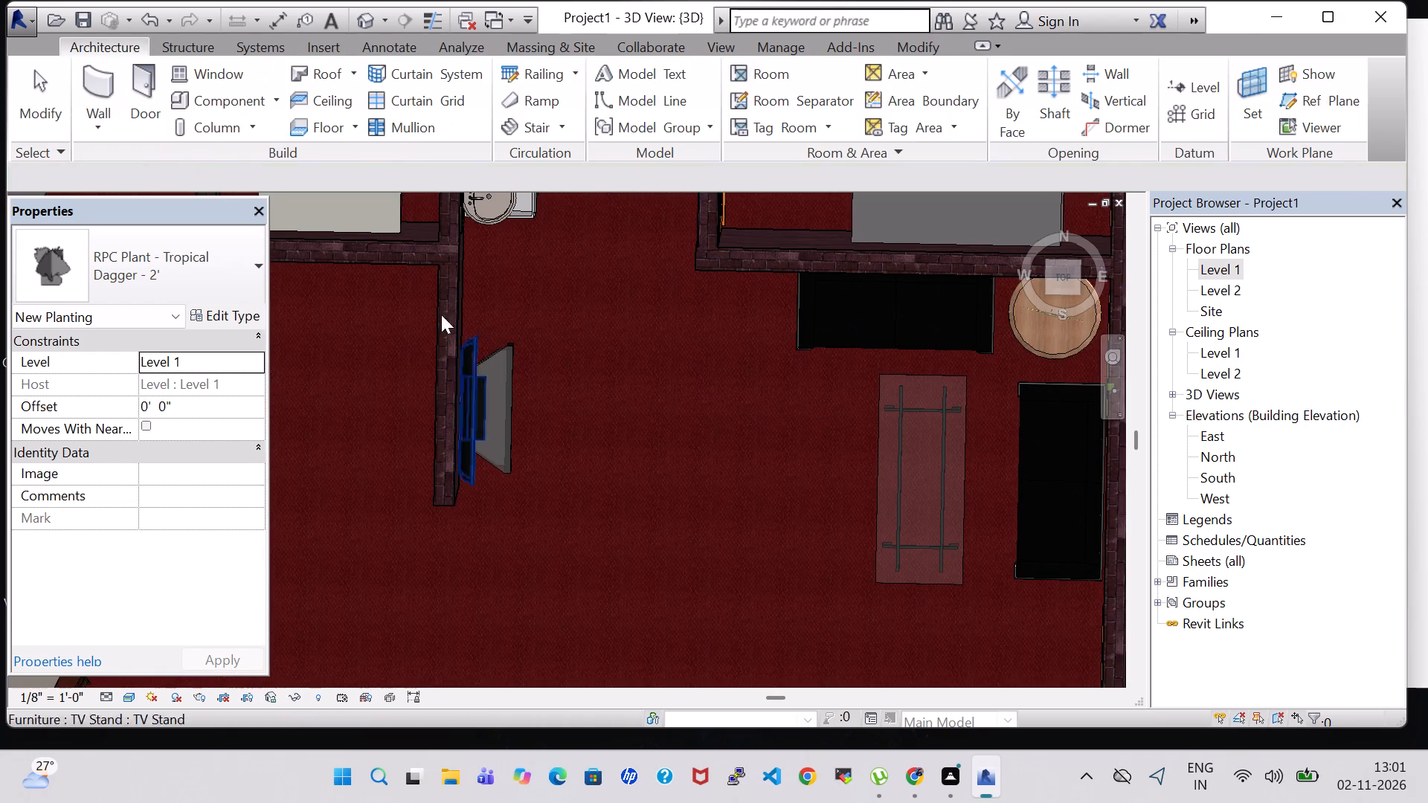
key(Escape)
key(Escape)
Place a Dagger - 2' plant with a 2' 6" offset at the center of the living room's rectangular table in the Level 1 floor plan.
click(211, 106)
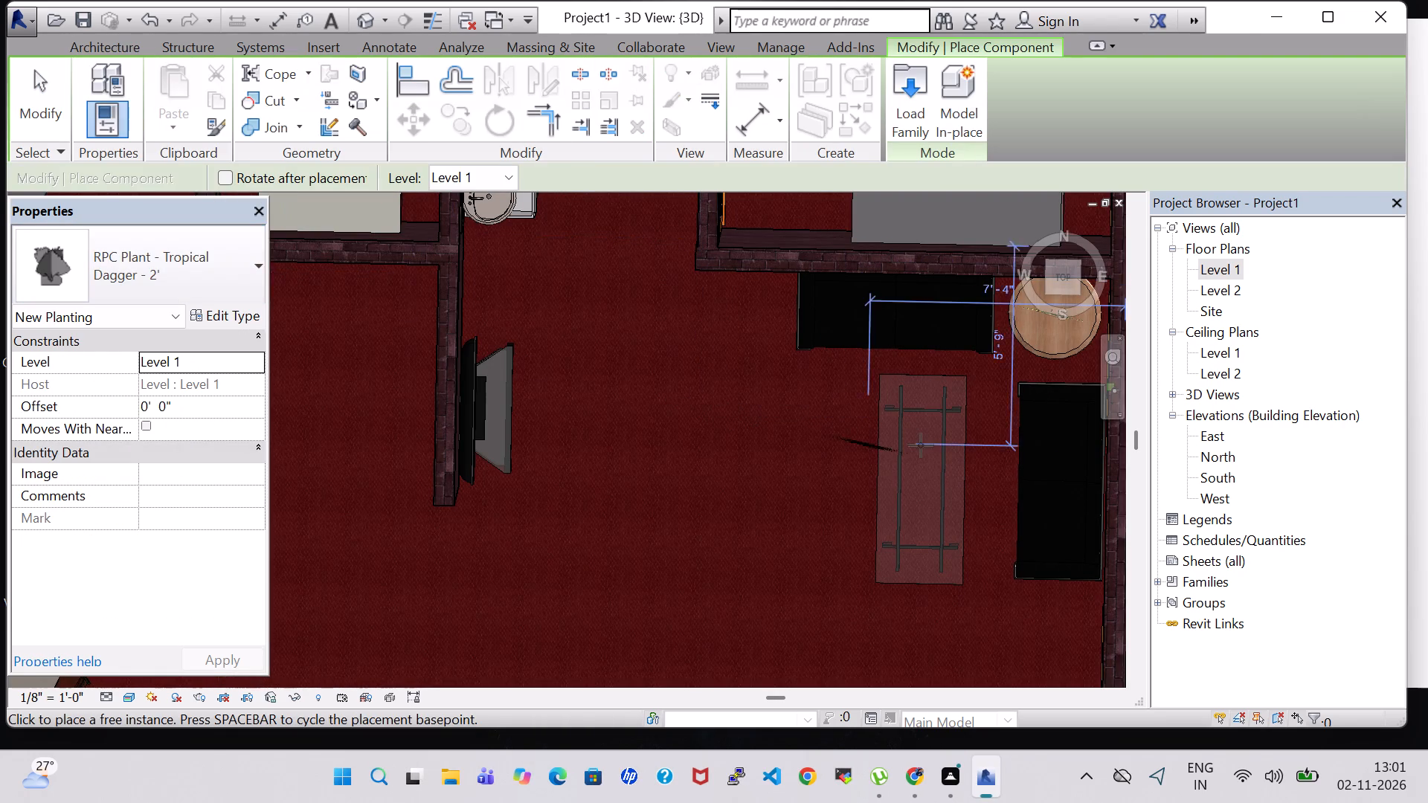
scroll(921, 445, up, 4)
double_click(1235, 274)
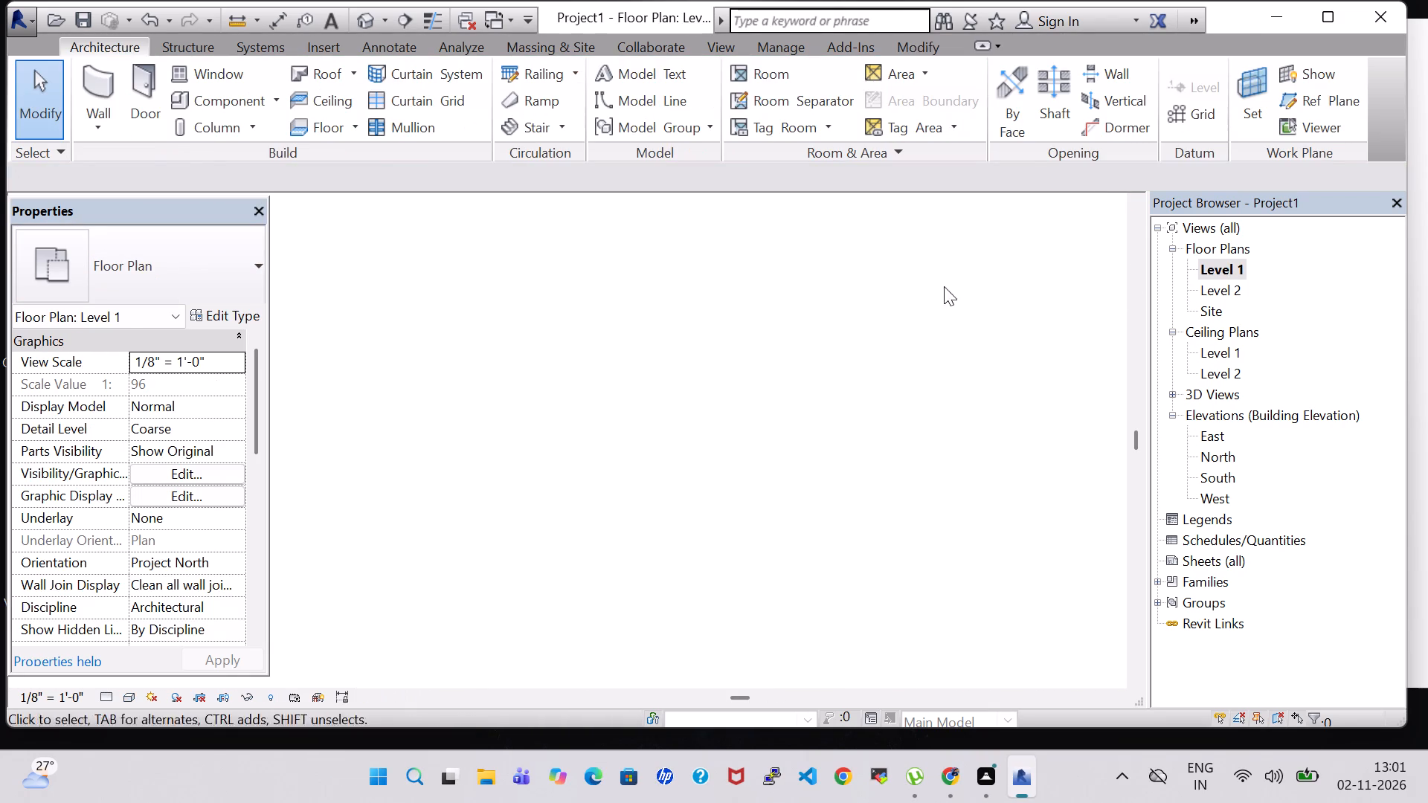
scroll(753, 402, down, 1)
click(208, 99)
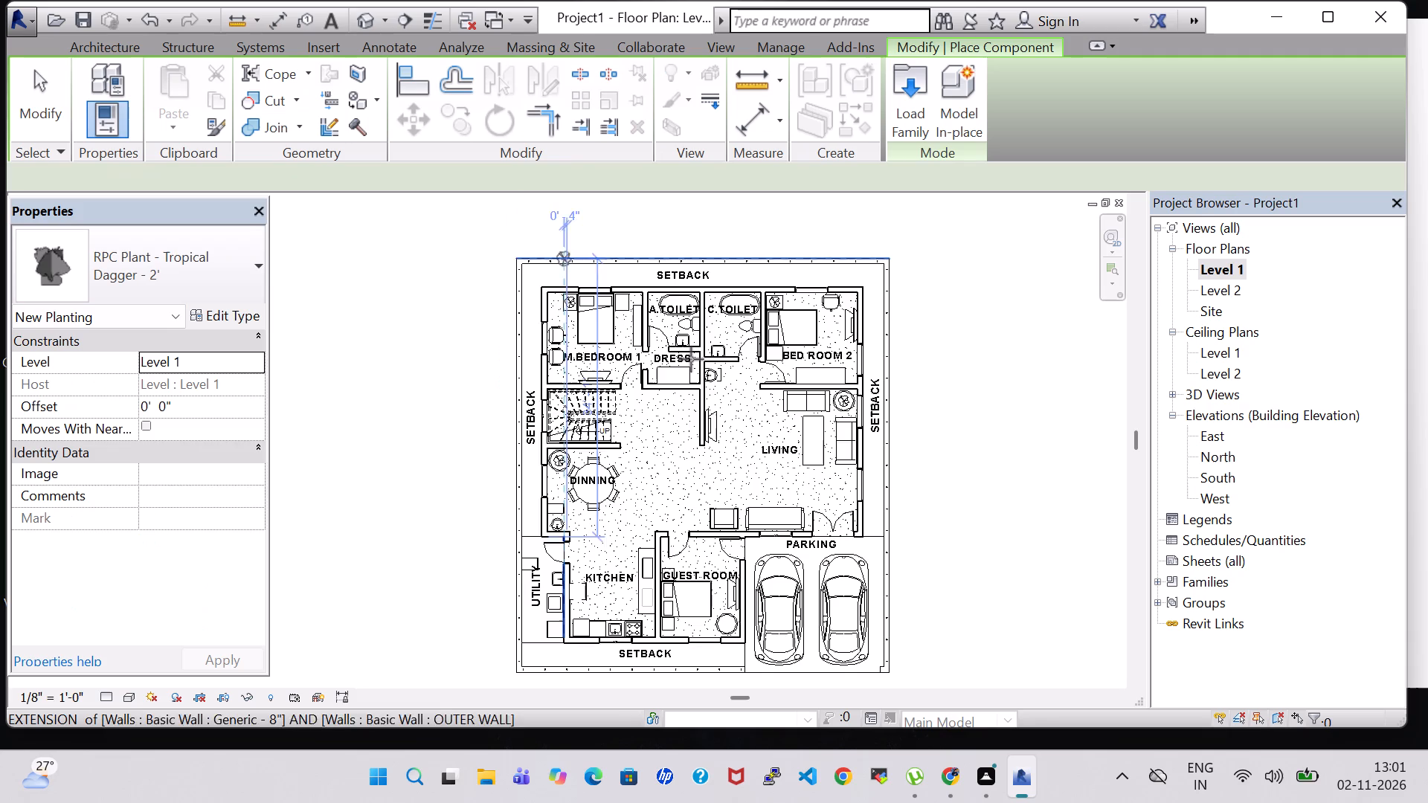
scroll(788, 447, up, 11)
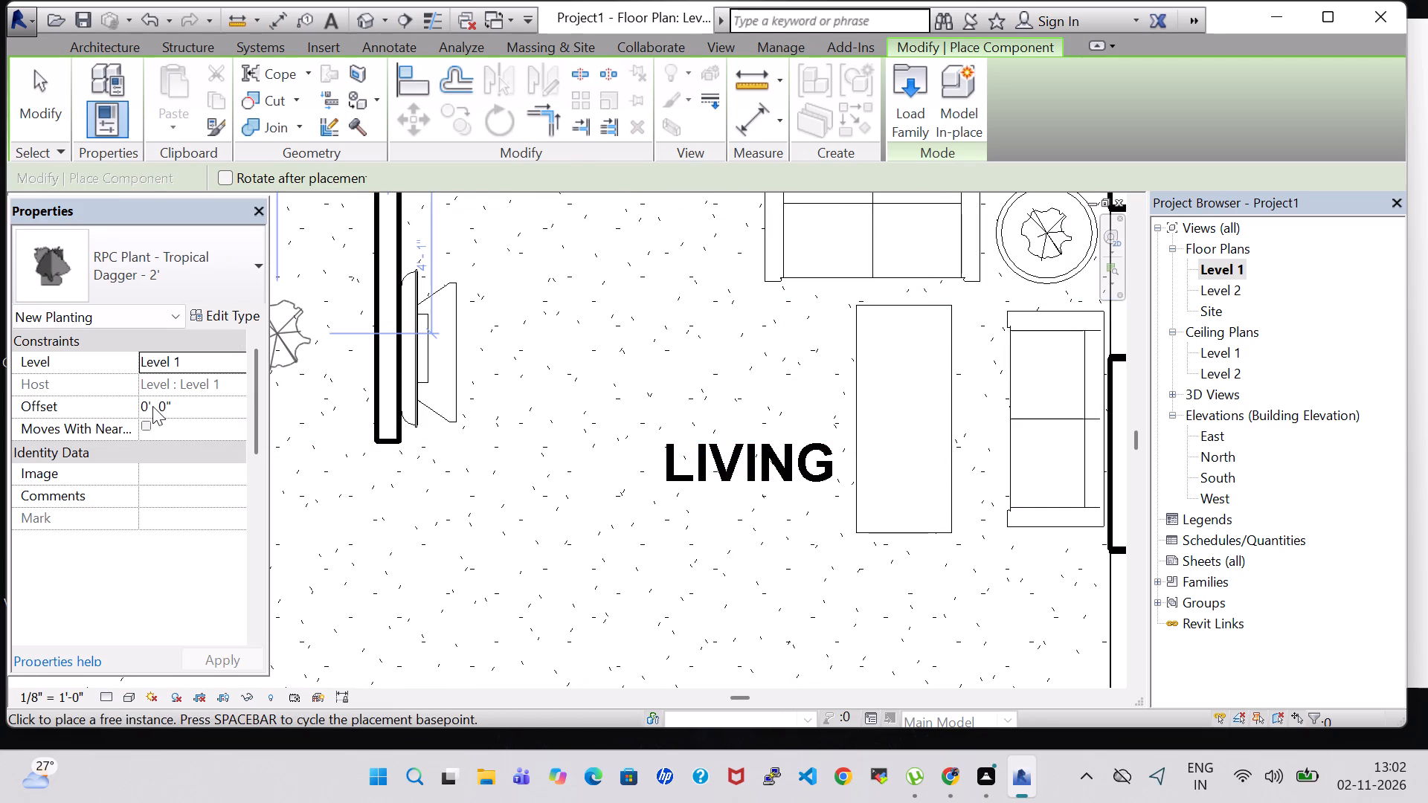
click(150, 406)
key(BackSpace)
key(2)
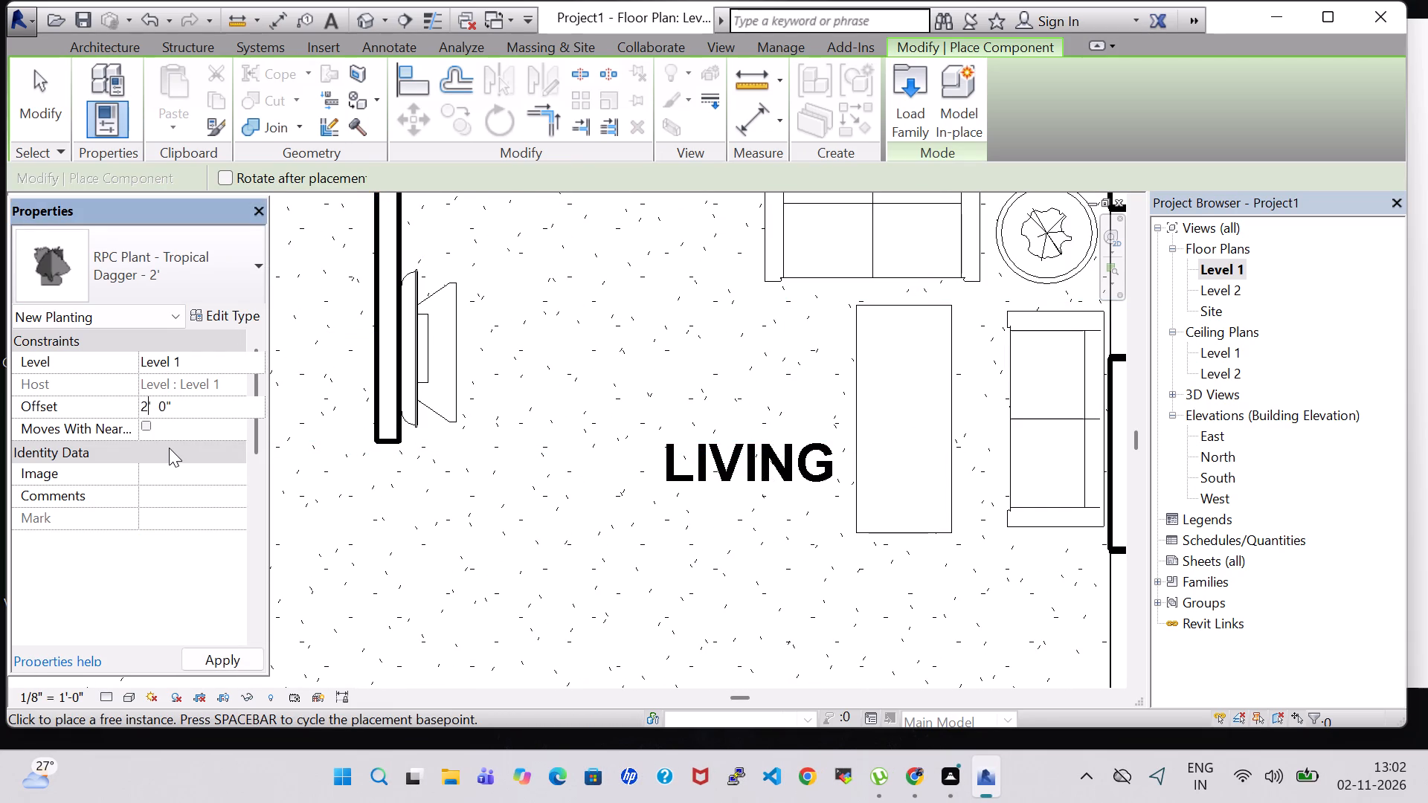
key(Right)
key(Right)
key(Right)
key(Right)
key(BackSpace)
key(6)
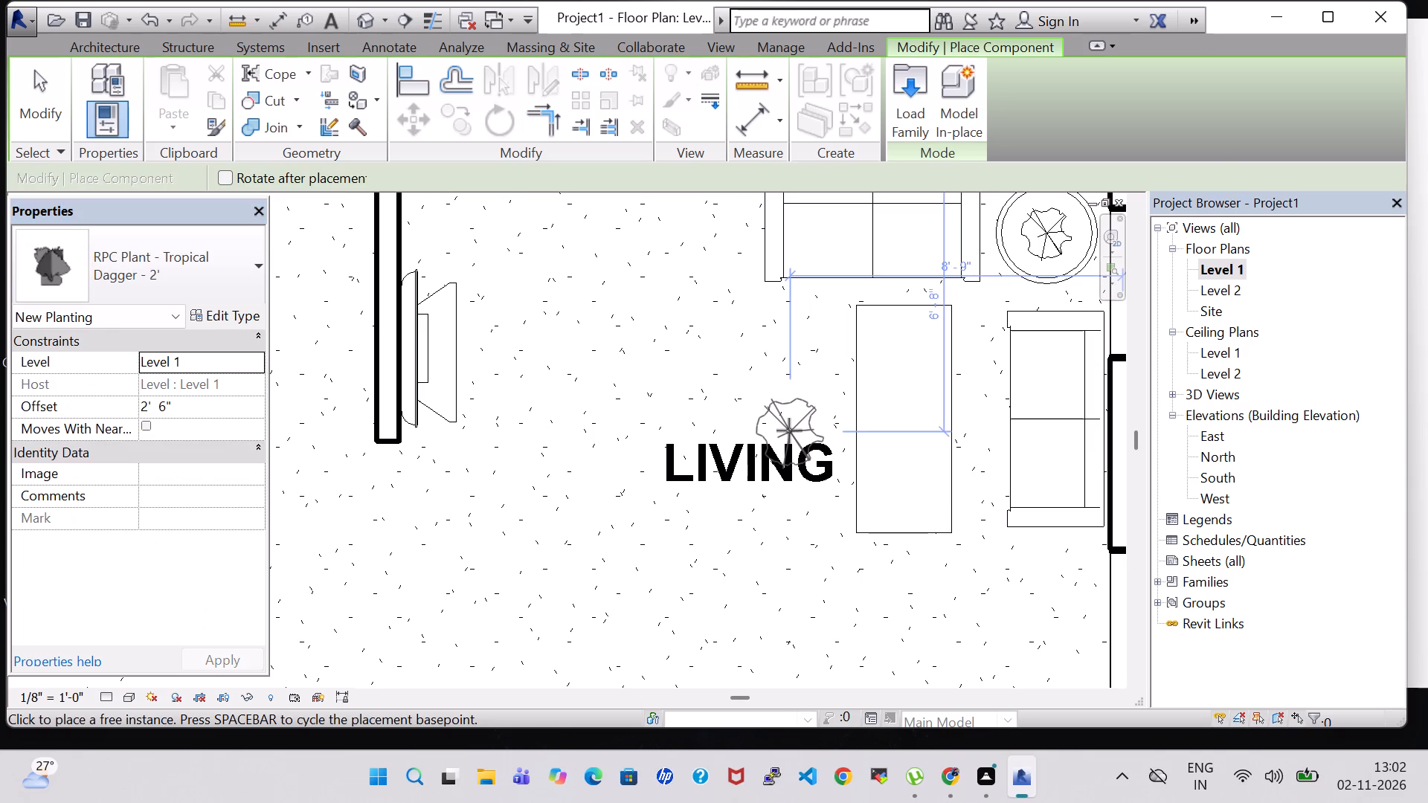
key(Return)
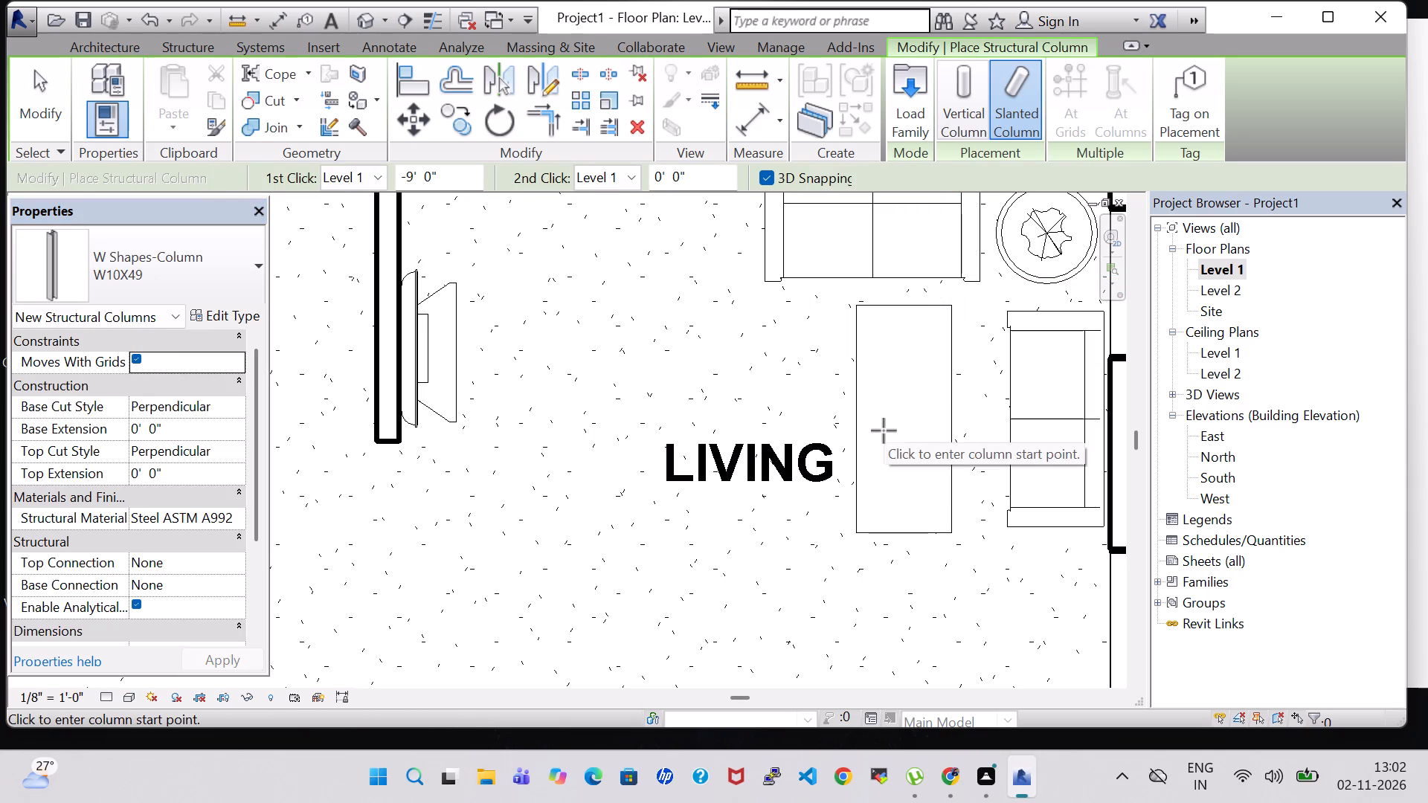
key(Escape)
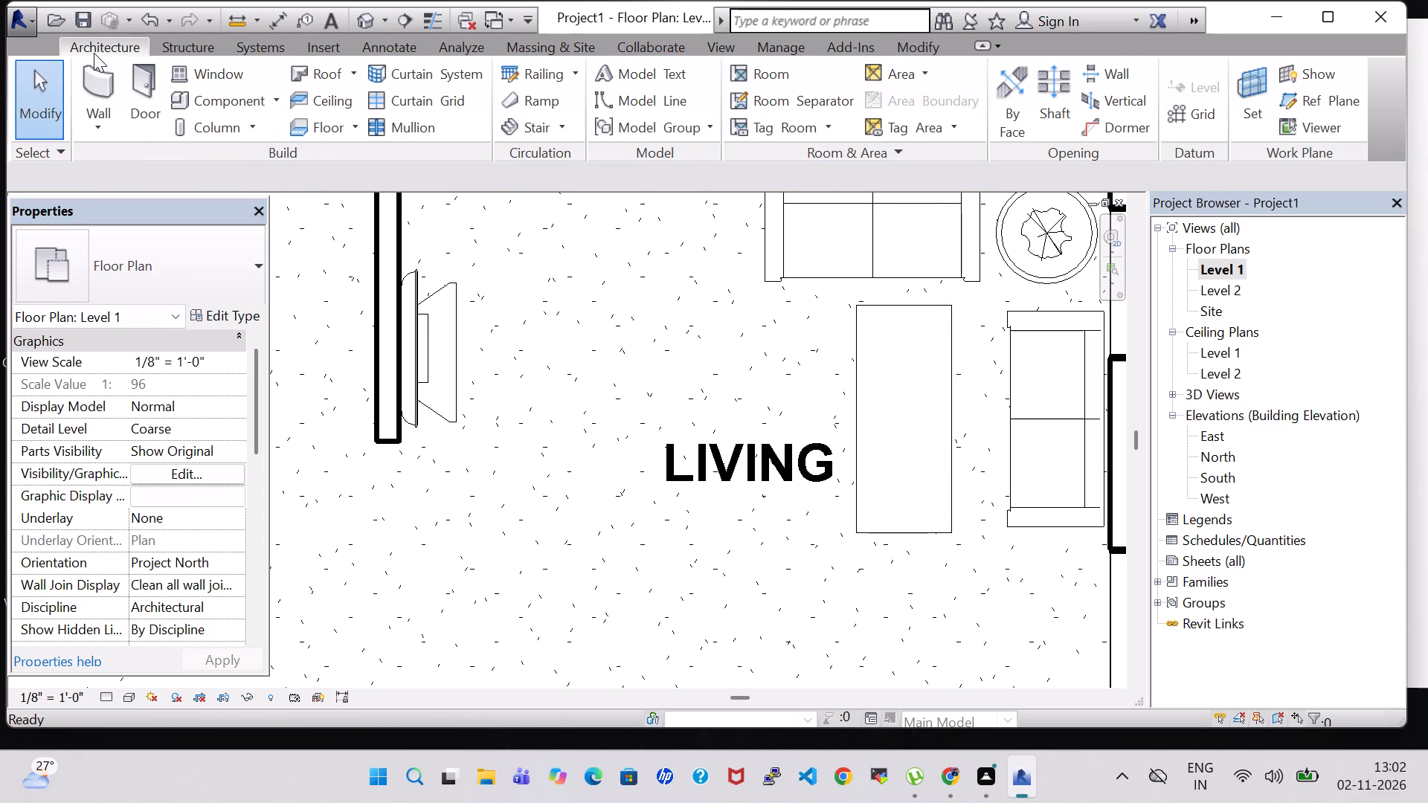
click(195, 100)
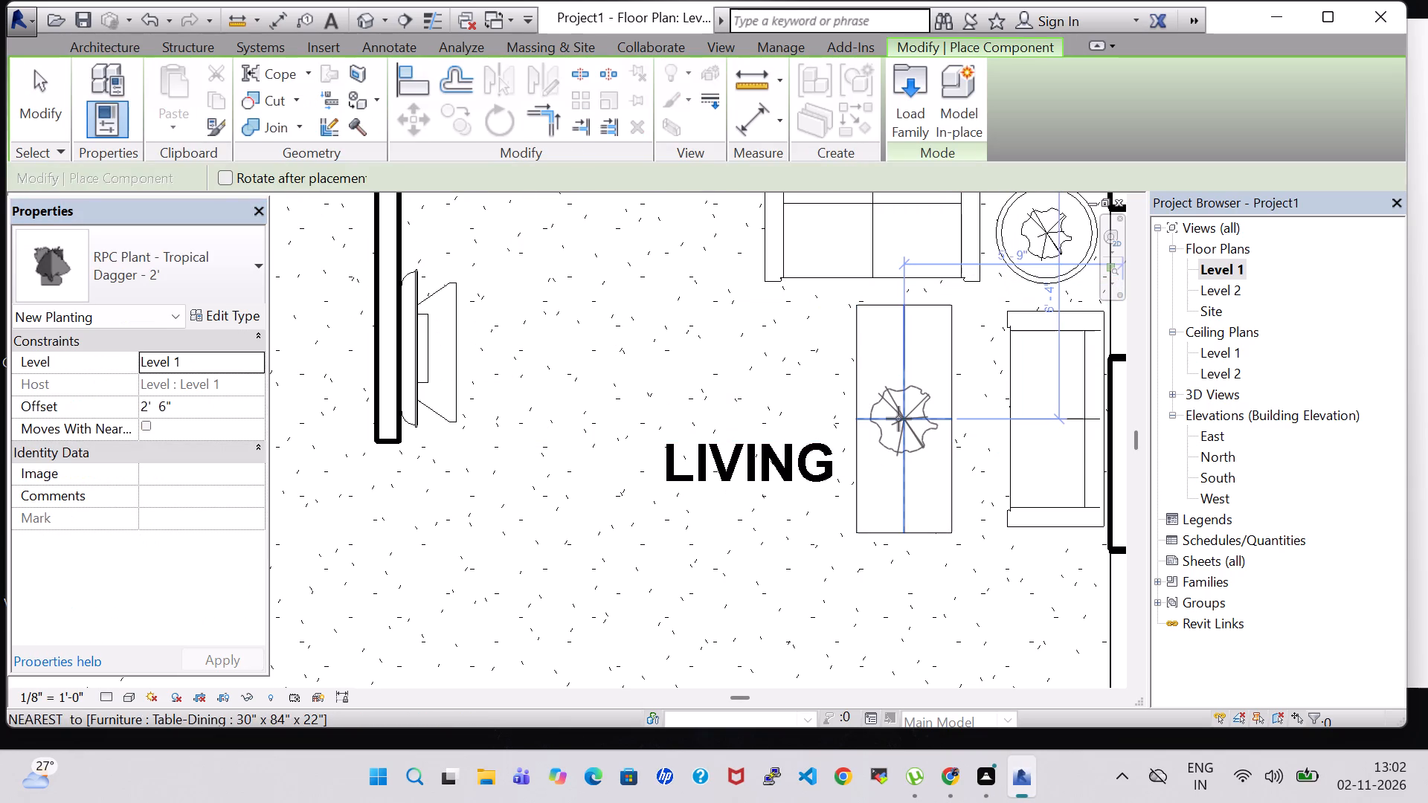
click(898, 419)
click(361, 16)
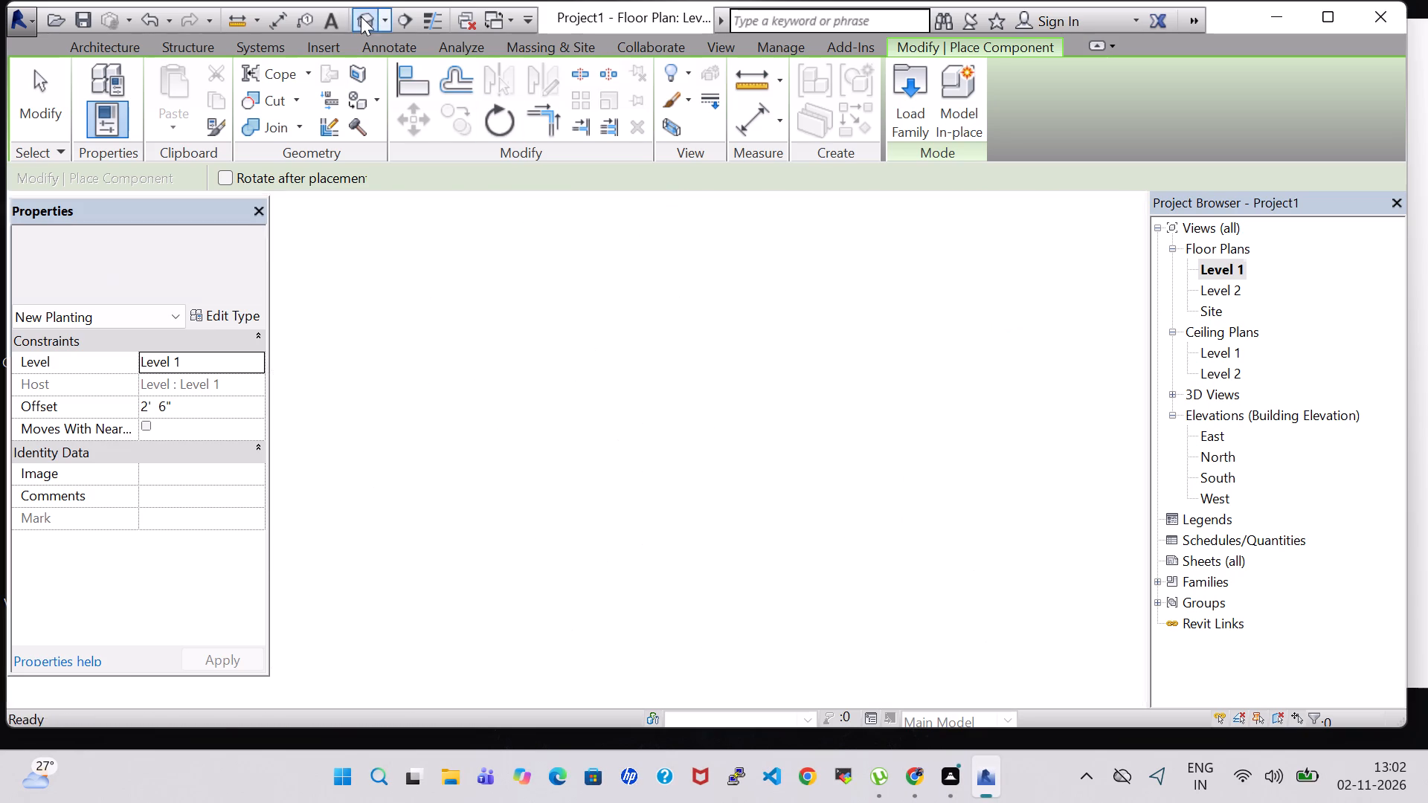
key(Escape)
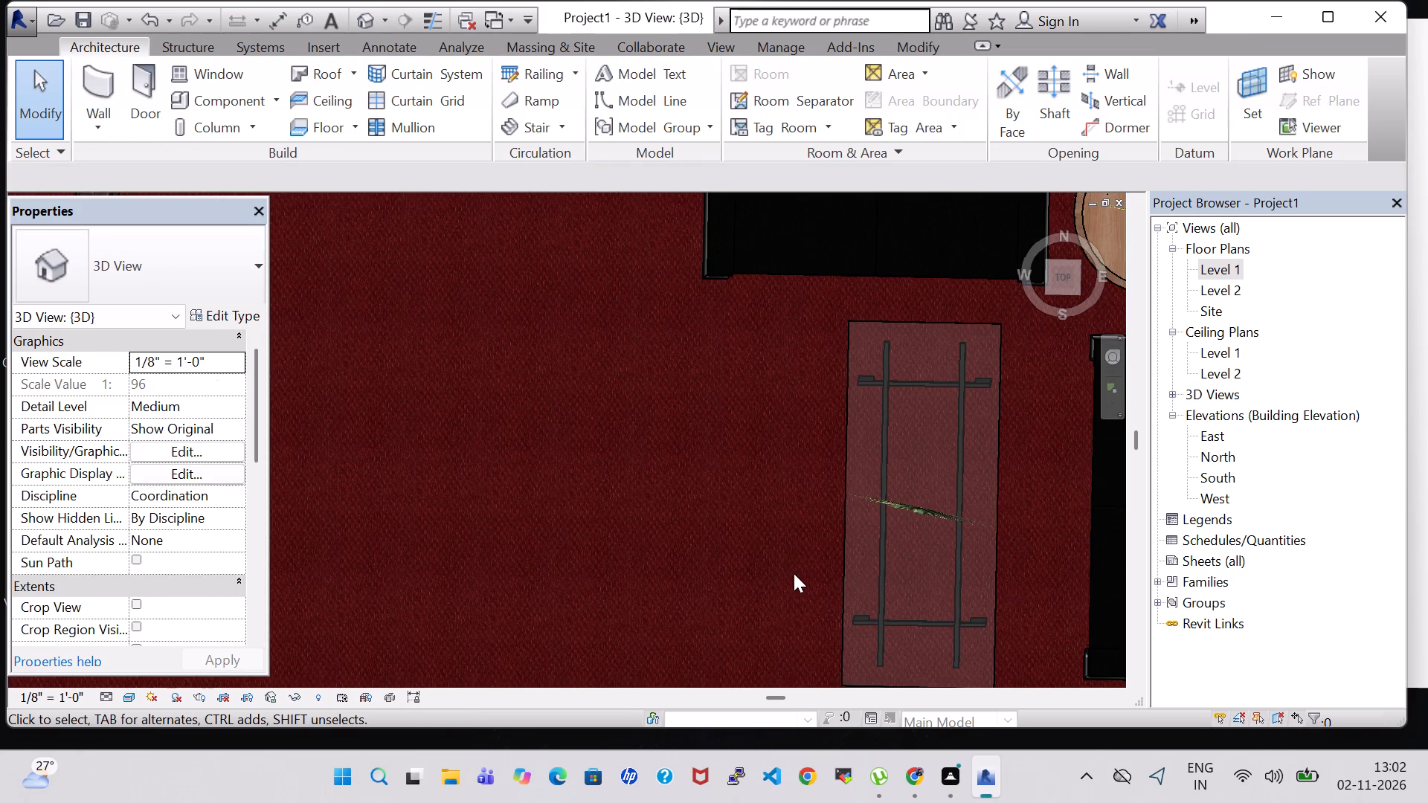
key(Escape)
Set the offset of the Dagger plant on the living room's rectangular table to 2' 0" in the 3D view.
shift+middle_drag(723, 573, 775, 483)
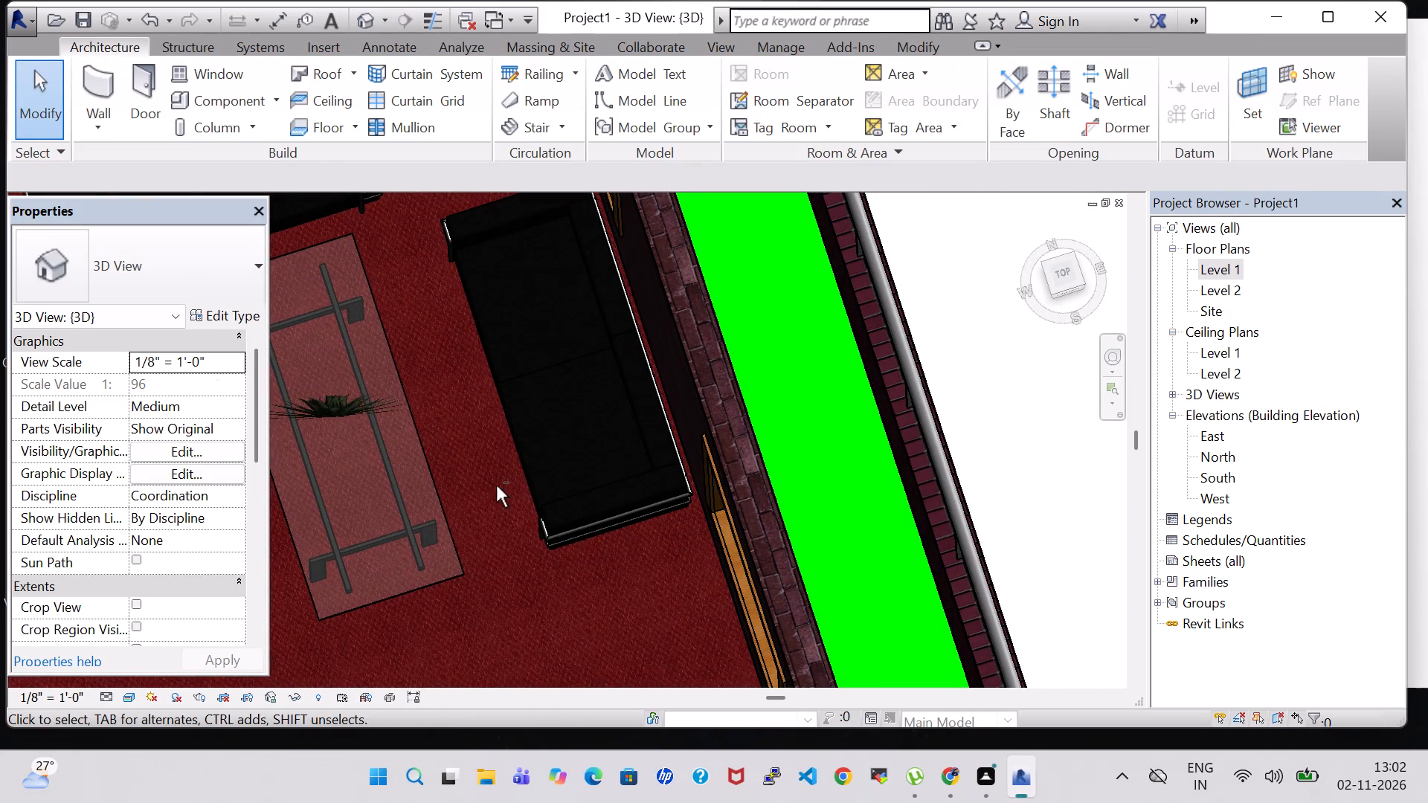
shift+middle_drag(485, 486, 471, 363)
shift+middle_drag(598, 575, 614, 497)
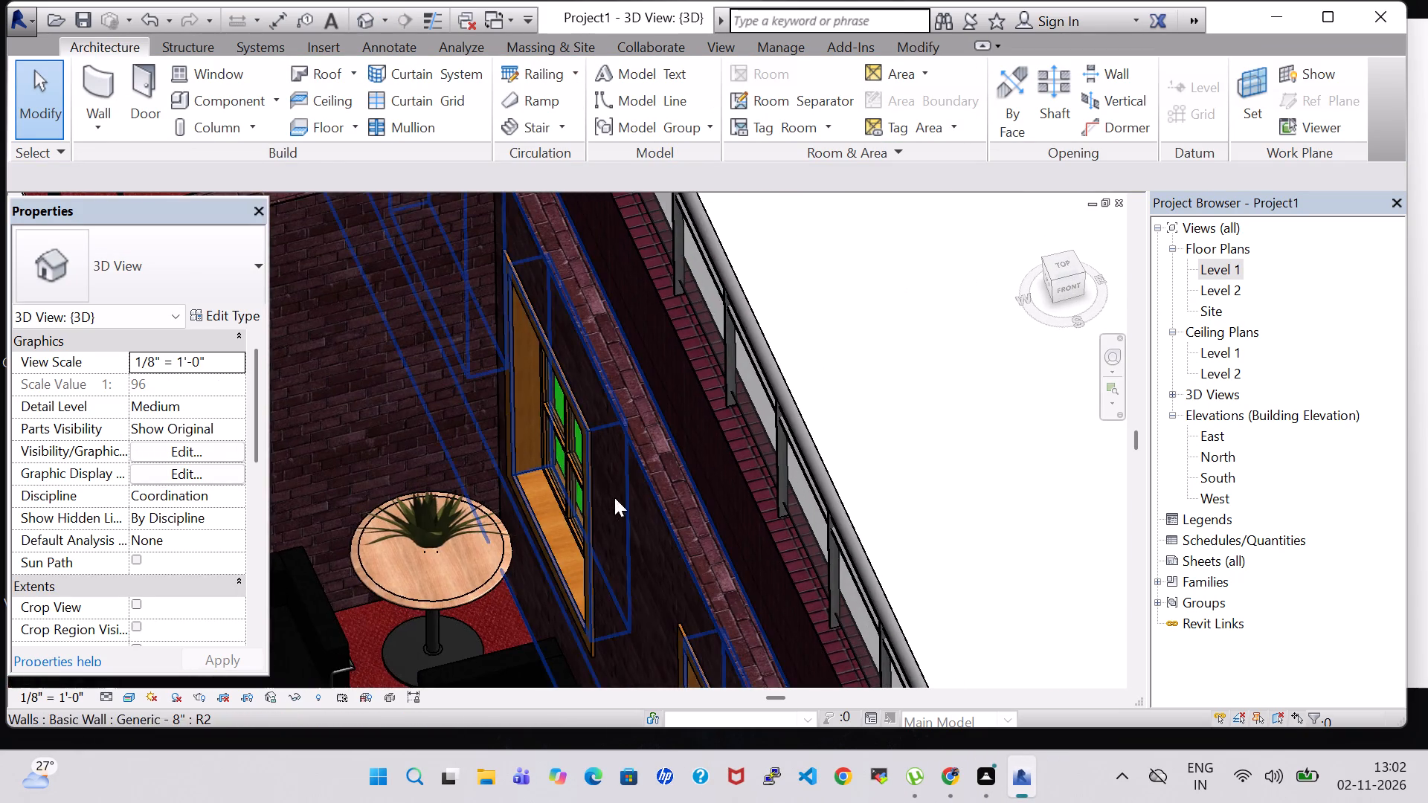
middle_click(597, 535)
middle_drag(597, 535, 707, 219)
scroll(485, 519, up, 5)
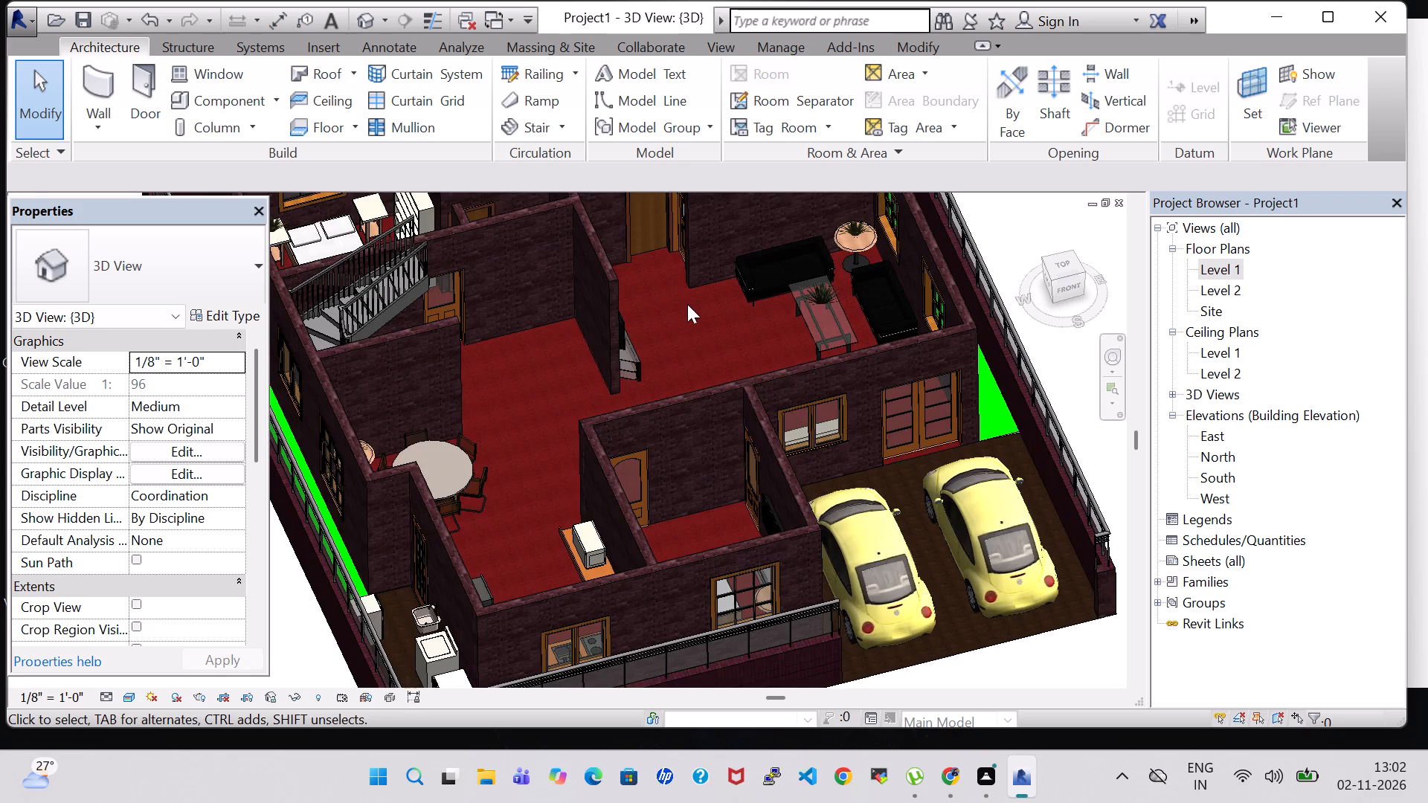
scroll(704, 304, up, 5)
middle_drag(765, 304, 648, 365)
scroll(791, 367, up, 5)
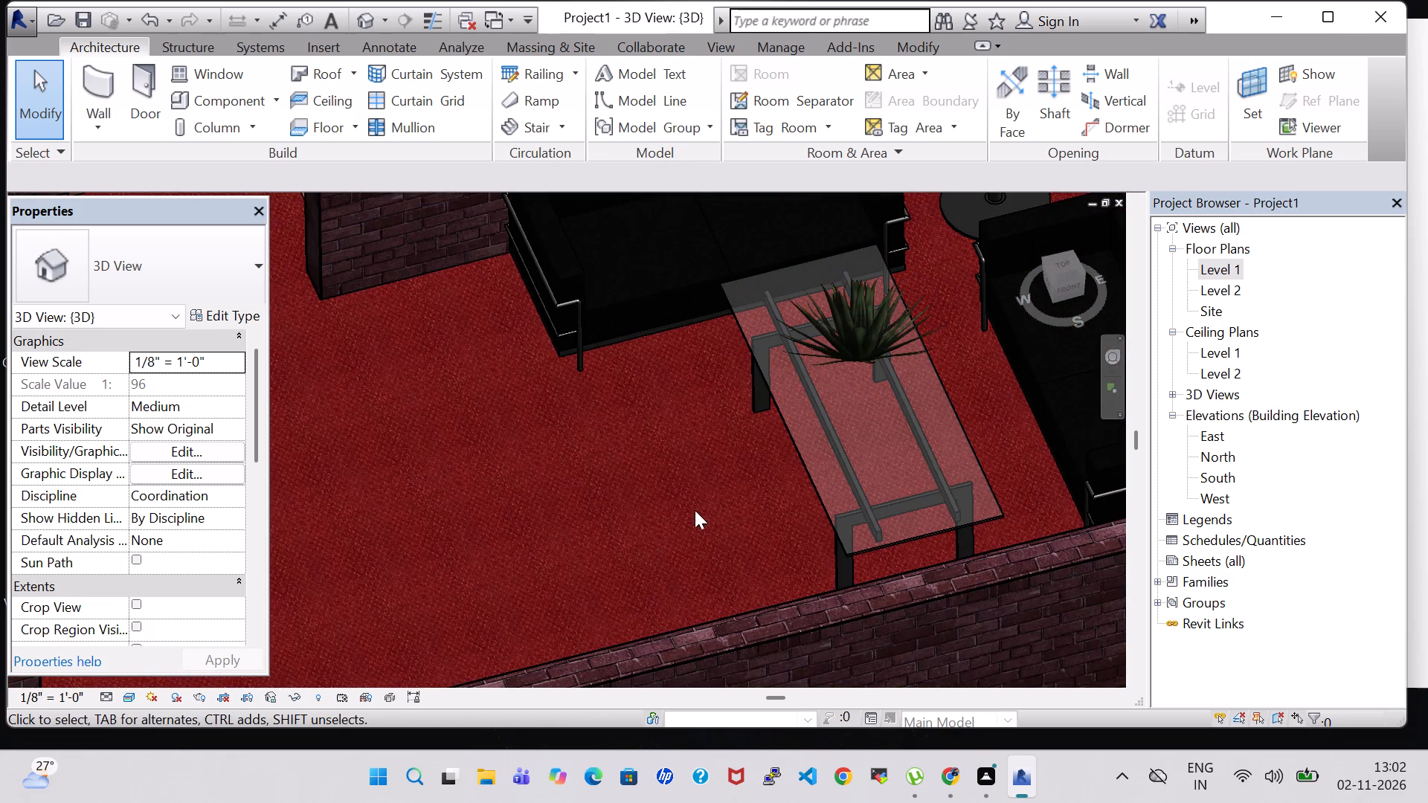
middle_drag(626, 454, 683, 442)
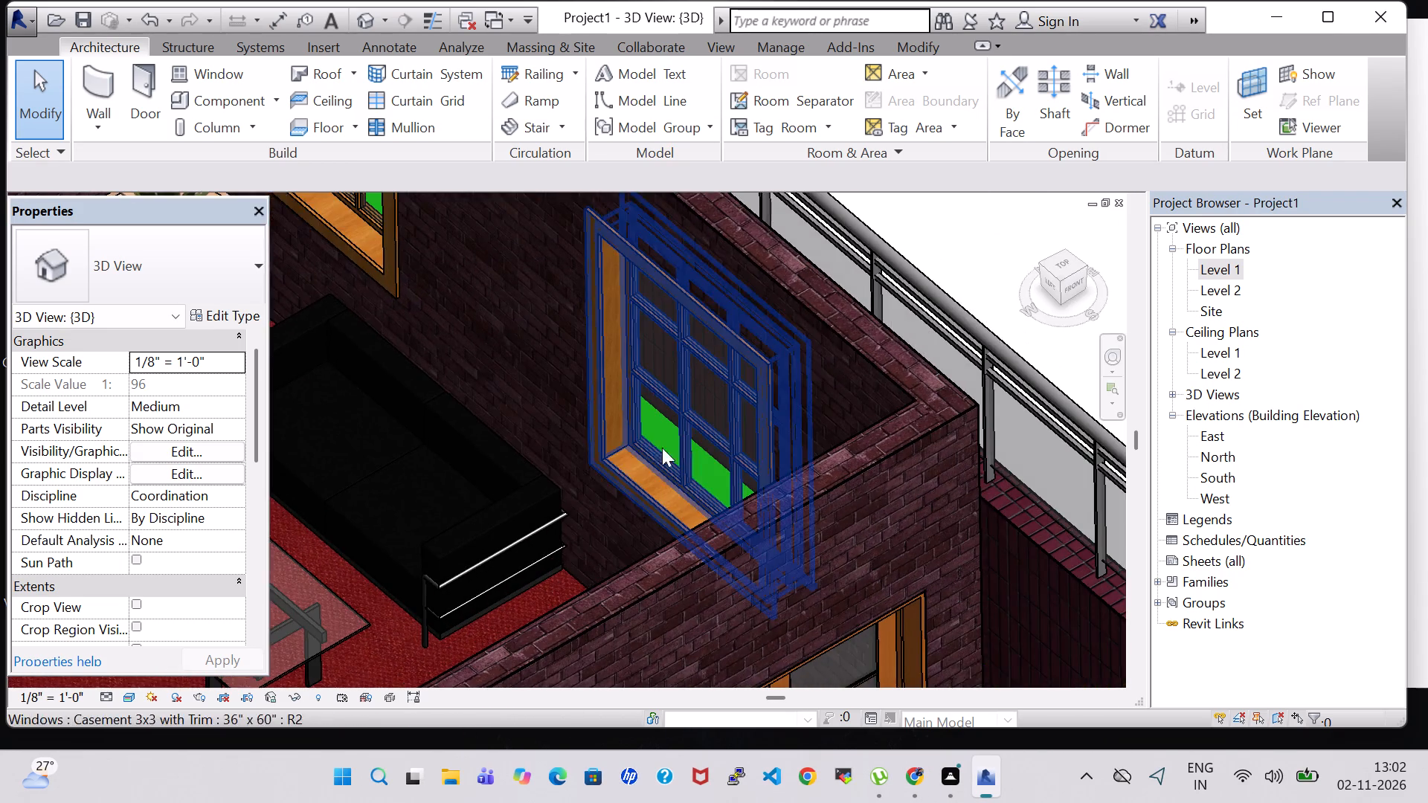
middle_drag(575, 459, 935, 346)
shift+middle_drag(480, 549, 503, 517)
middle_drag(494, 535, 719, 334)
shift+middle_drag(453, 549, 479, 509)
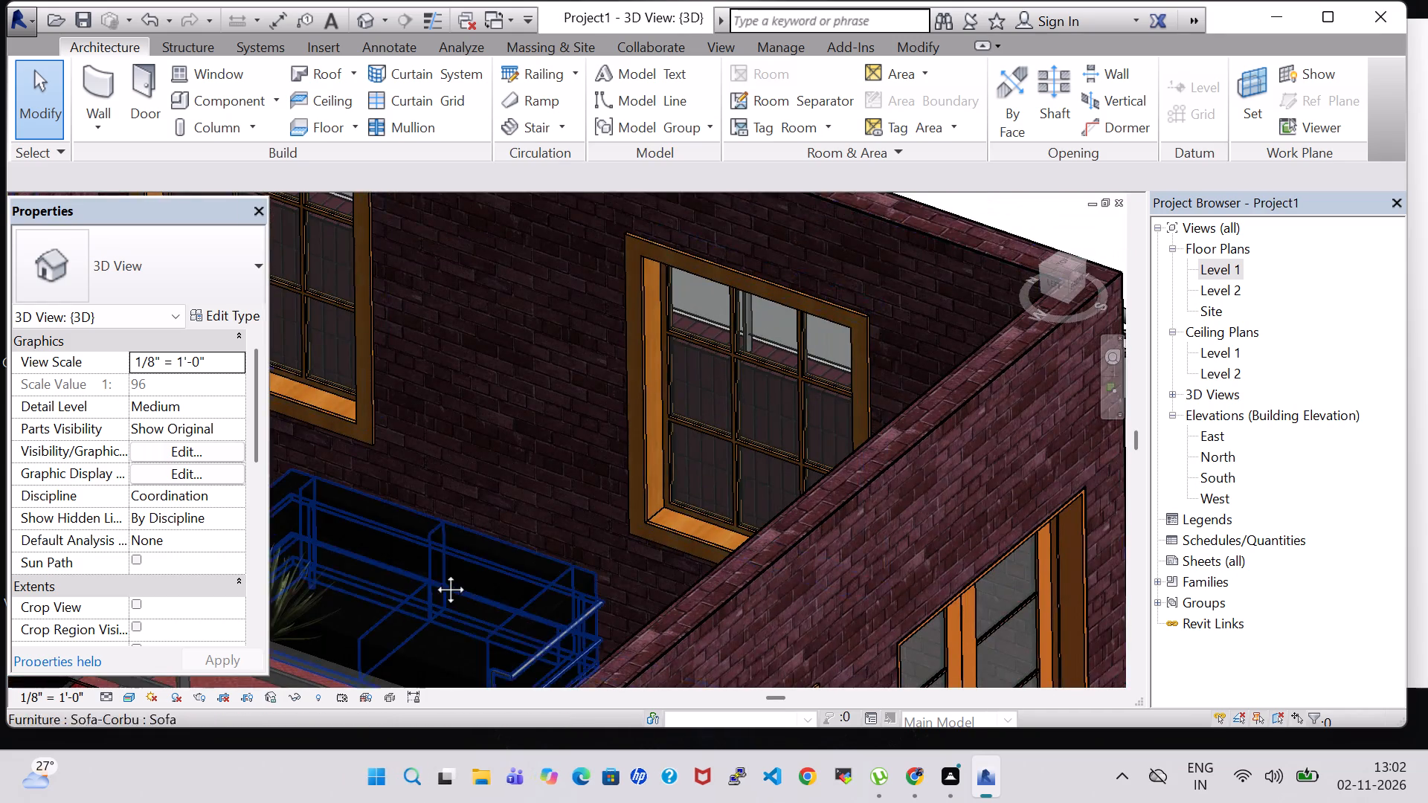
middle_drag(434, 573, 660, 291)
shift+middle_drag(427, 500, 444, 450)
middle_drag(443, 528, 570, 411)
click(483, 425)
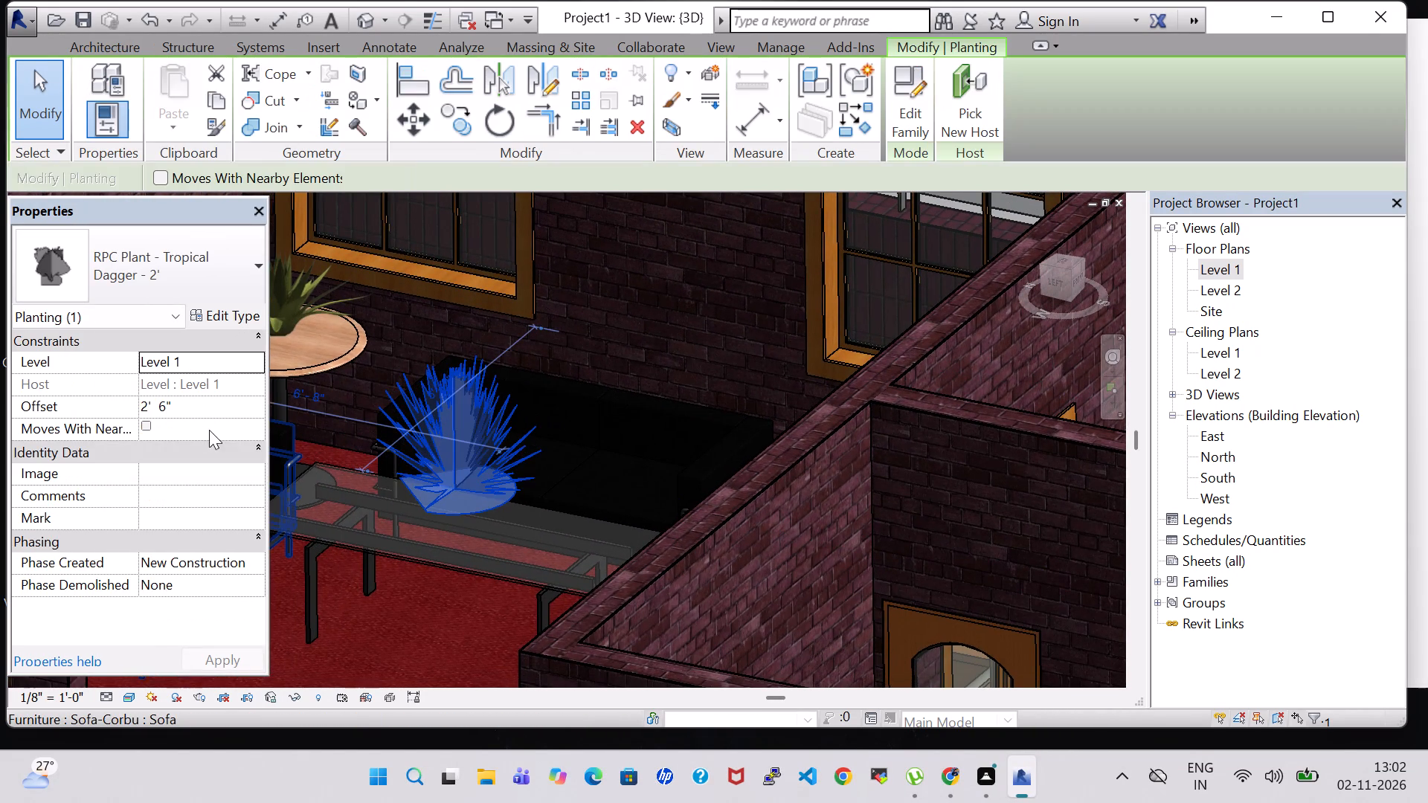
click(166, 408)
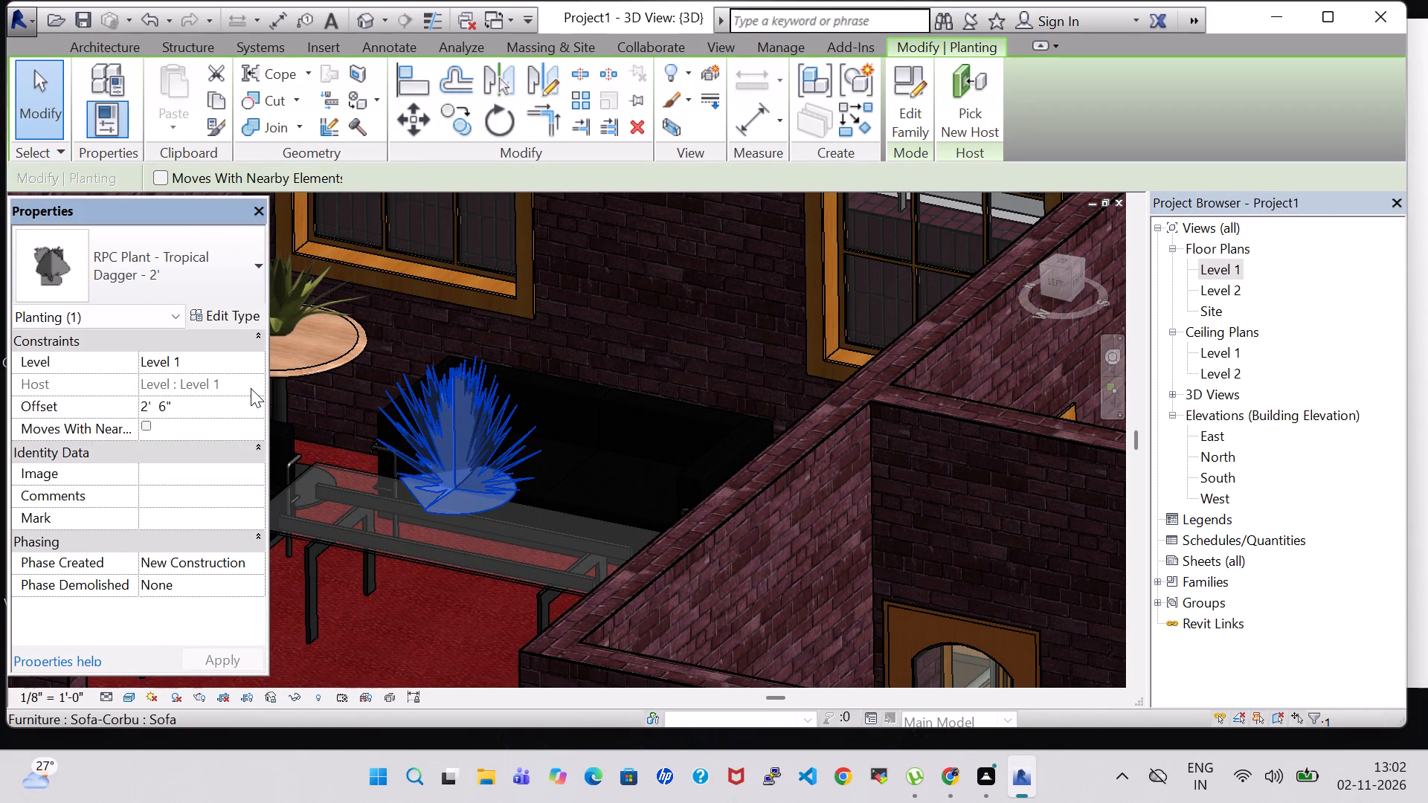
key(BackSpace)
key(0)
key(Return)
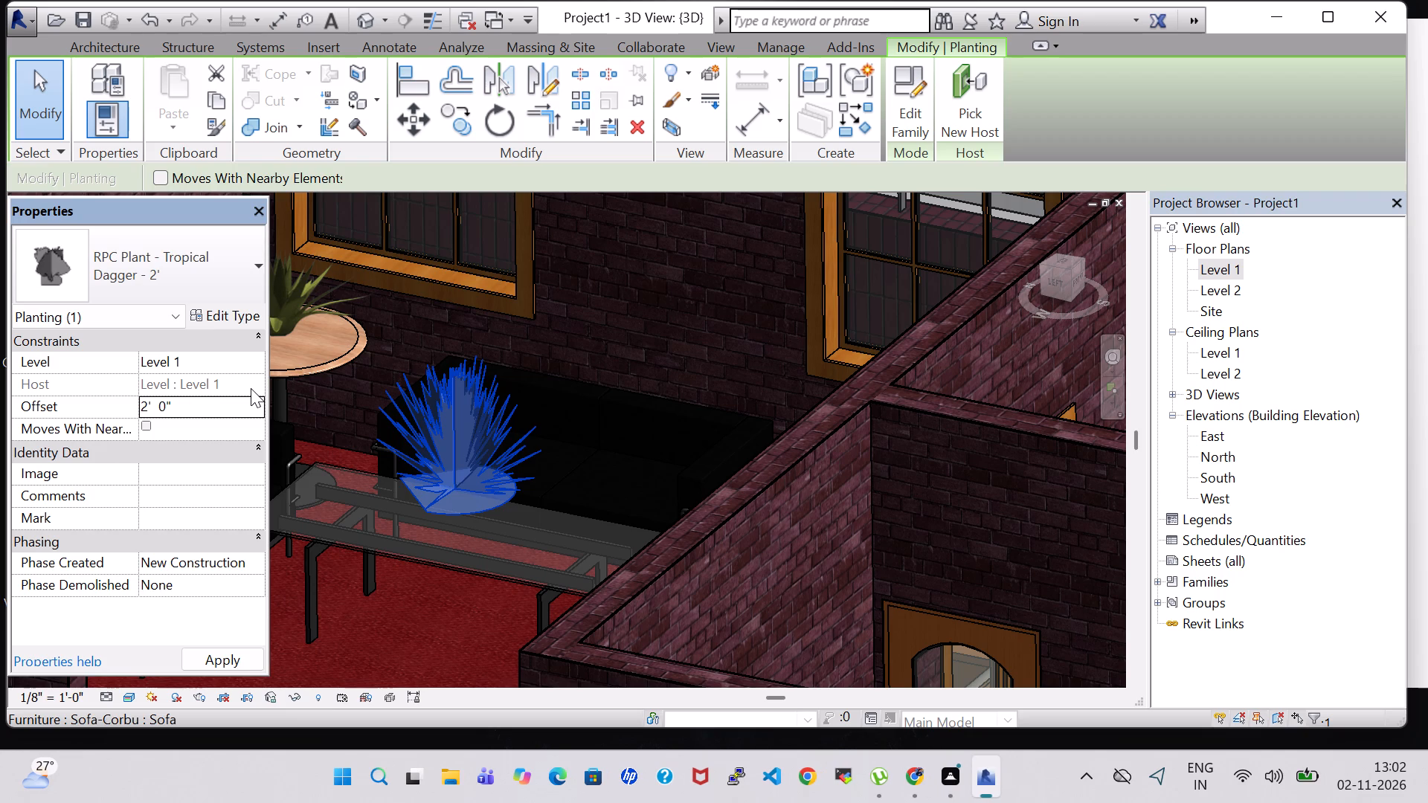
double_click(400, 599)
scroll(782, 433, down, 3)
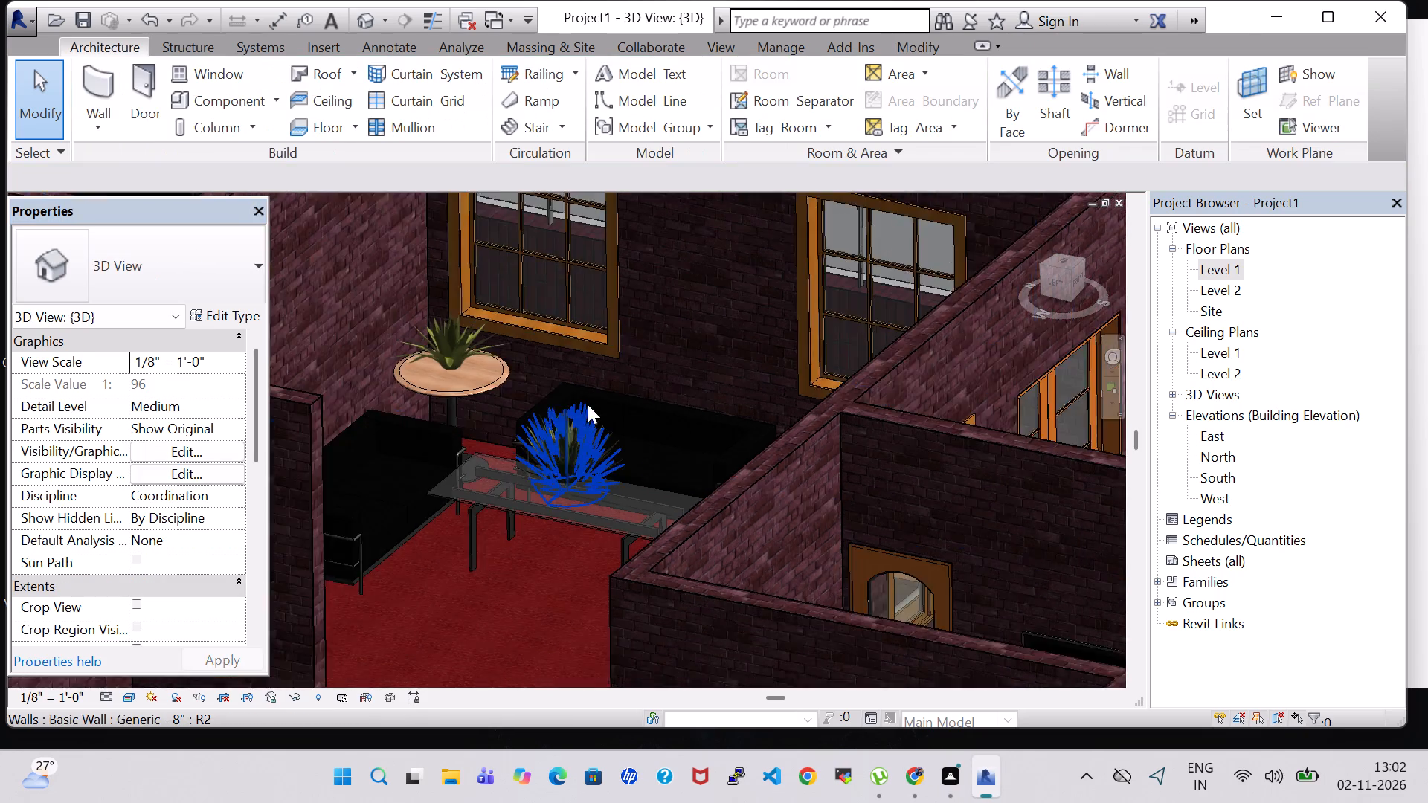
Examine the whole furnished Level 1 interior in the 3D view from above and from the front.
scroll(588, 404, down, 3)
shift+middle_drag(674, 361, 608, 453)
shift+scroll(608, 453, down, 3)
shift+middle_drag(742, 267, 684, 297)
shift+scroll(684, 297, down, 7)
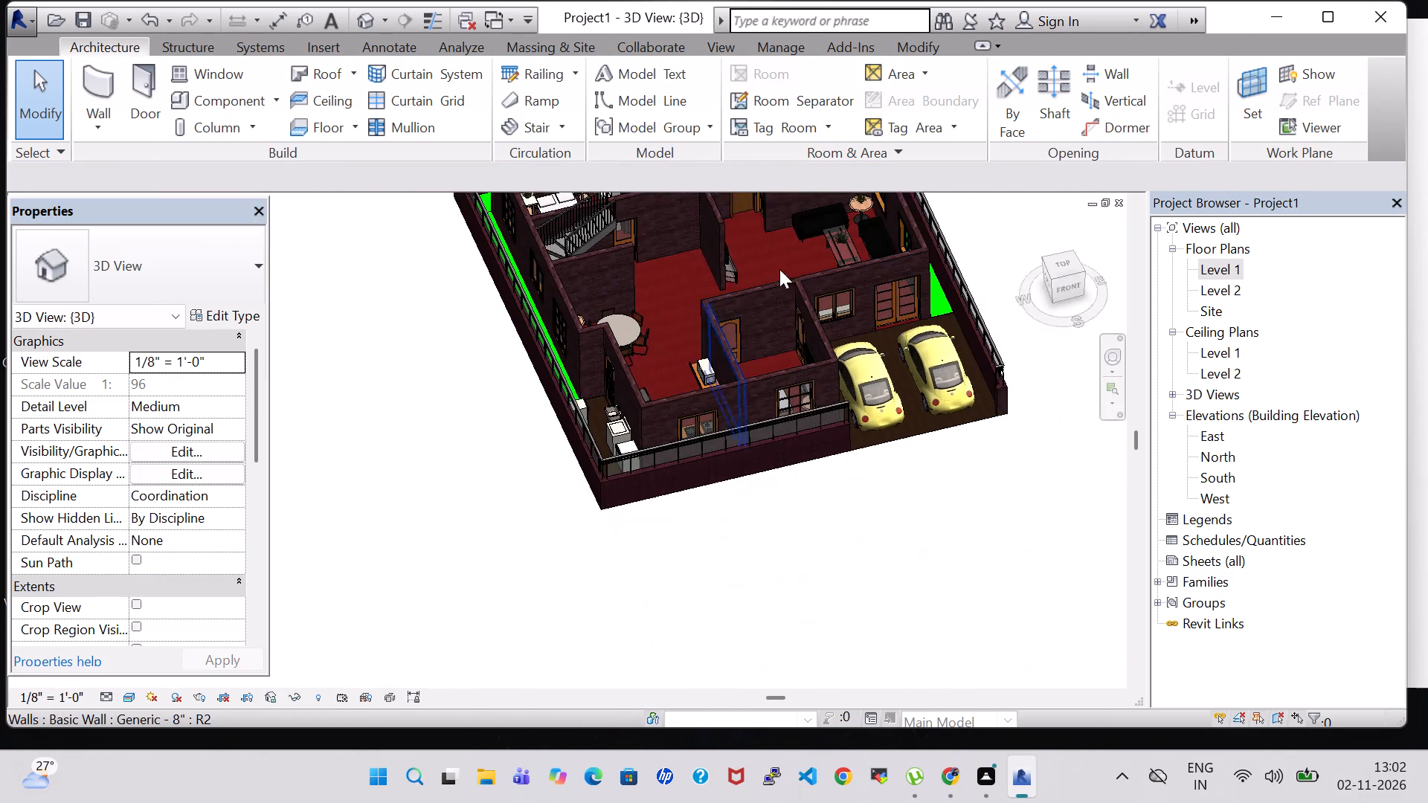
shift+middle_drag(798, 256, 746, 349)
middle_drag(844, 246, 752, 383)
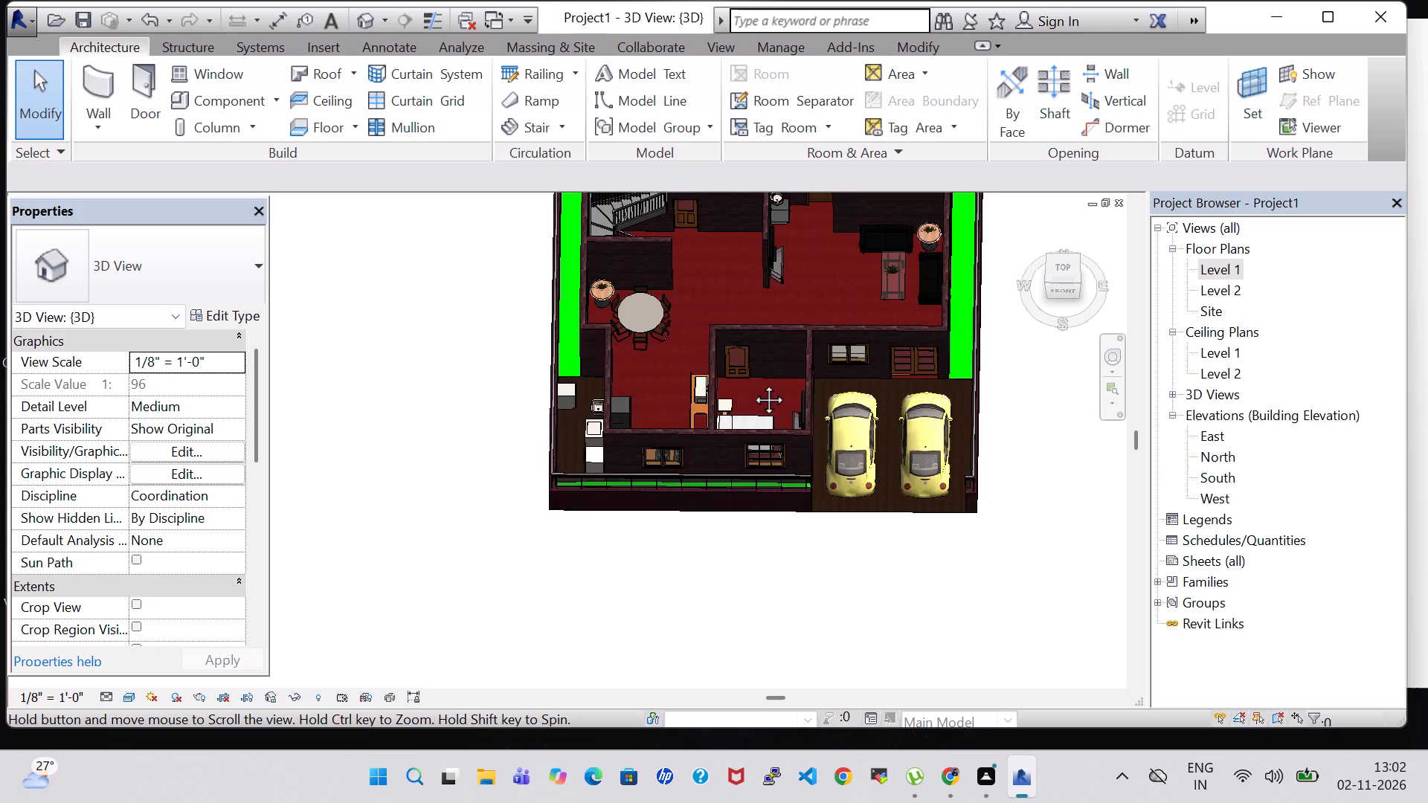
middle_drag(752, 383, 713, 454)
shift+middle_drag(915, 320, 917, 362)
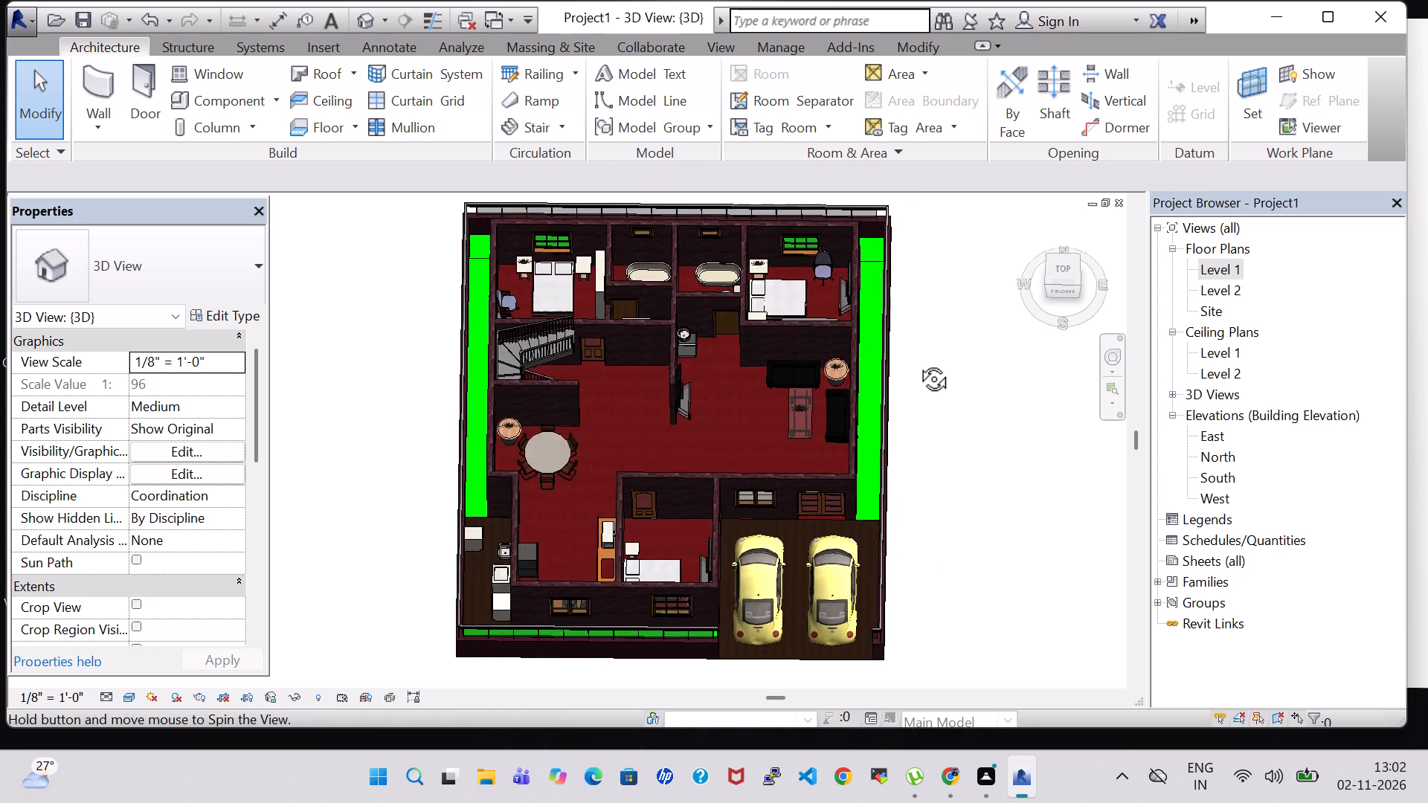
shift+middle_drag(917, 362, 917, 364)
middle_click(930, 322)
middle_click(930, 322)
shift+middle_click(930, 322)
middle_drag(818, 381, 909, 372)
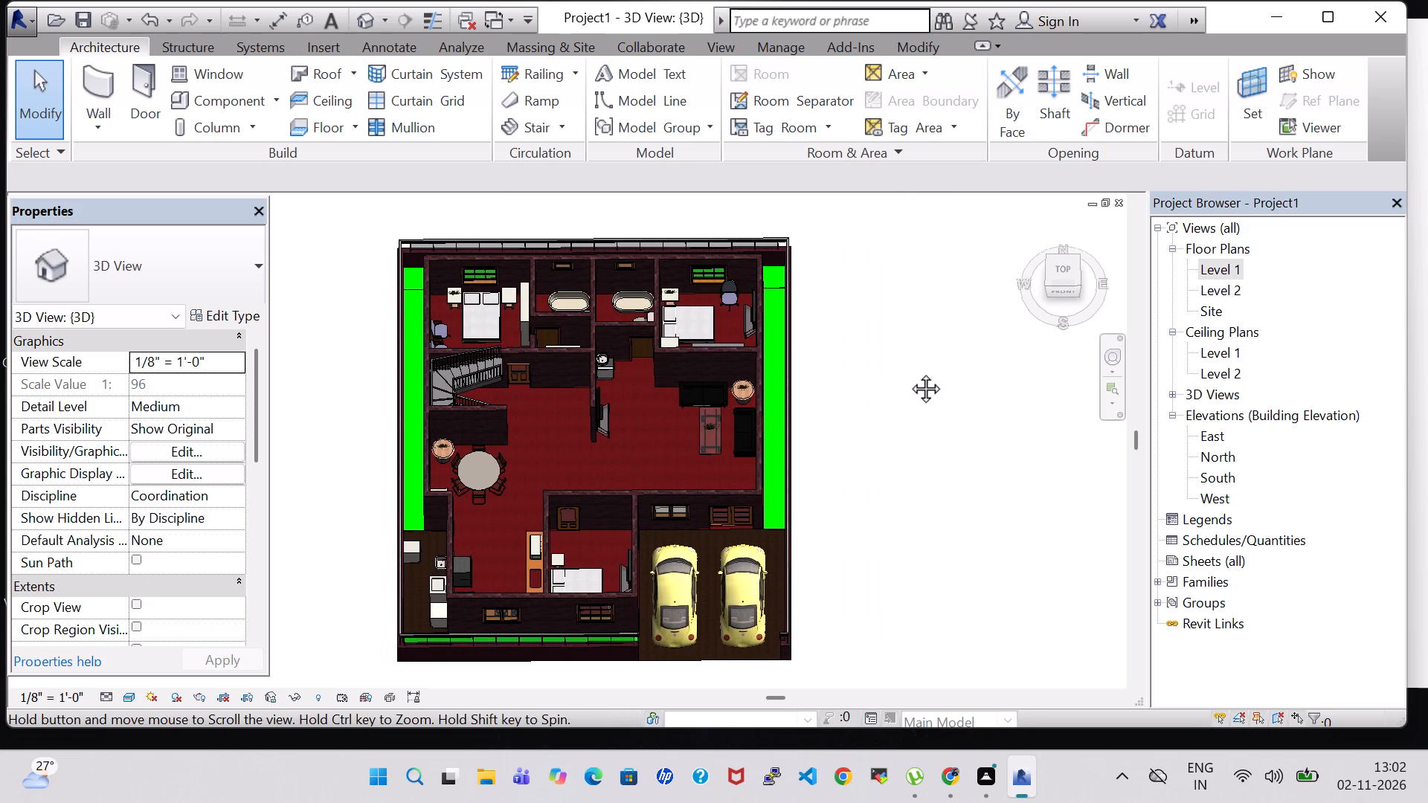
middle_drag(909, 372, 910, 372)
shift+middle_drag(923, 329, 921, 348)
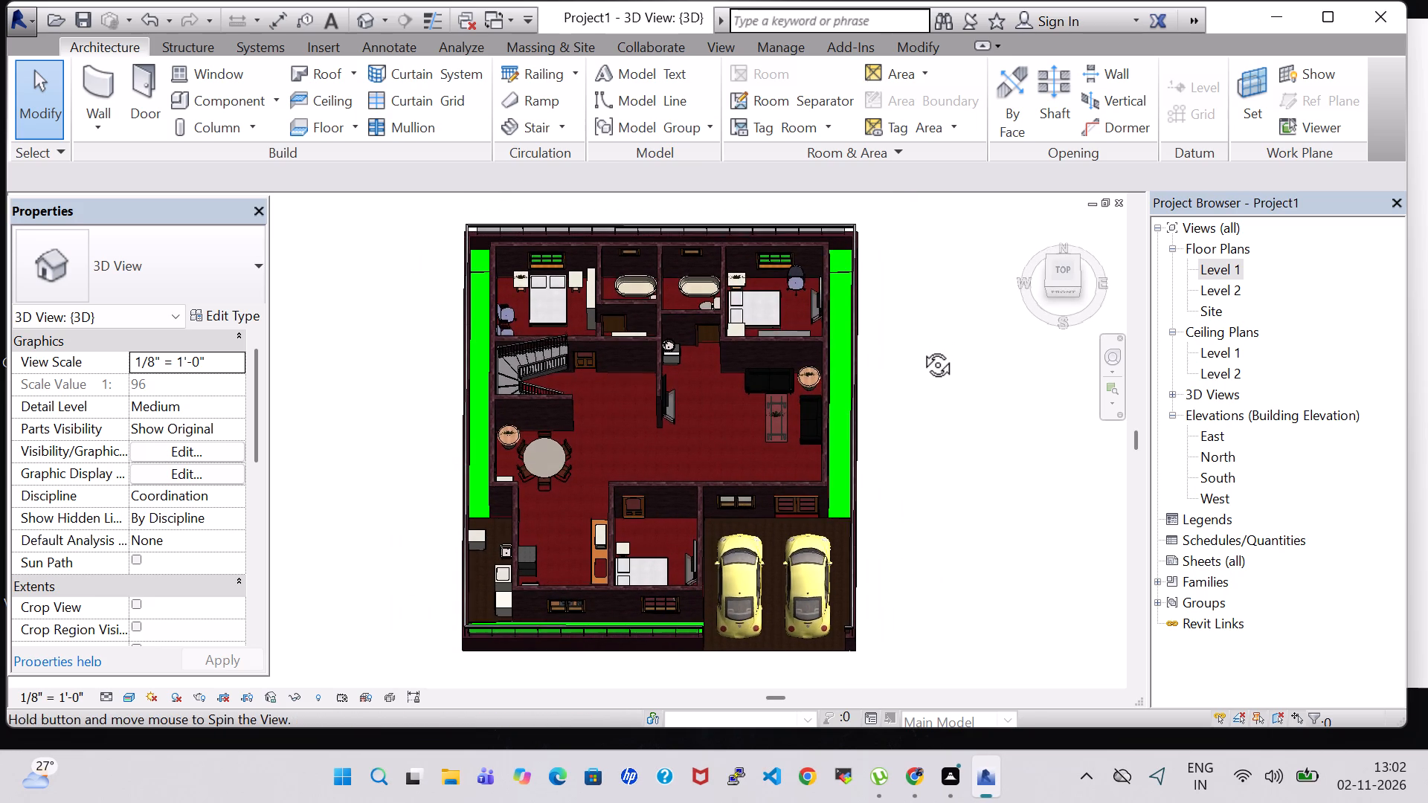
shift+middle_drag(921, 348, 921, 355)
shift+middle_drag(923, 335, 915, 380)
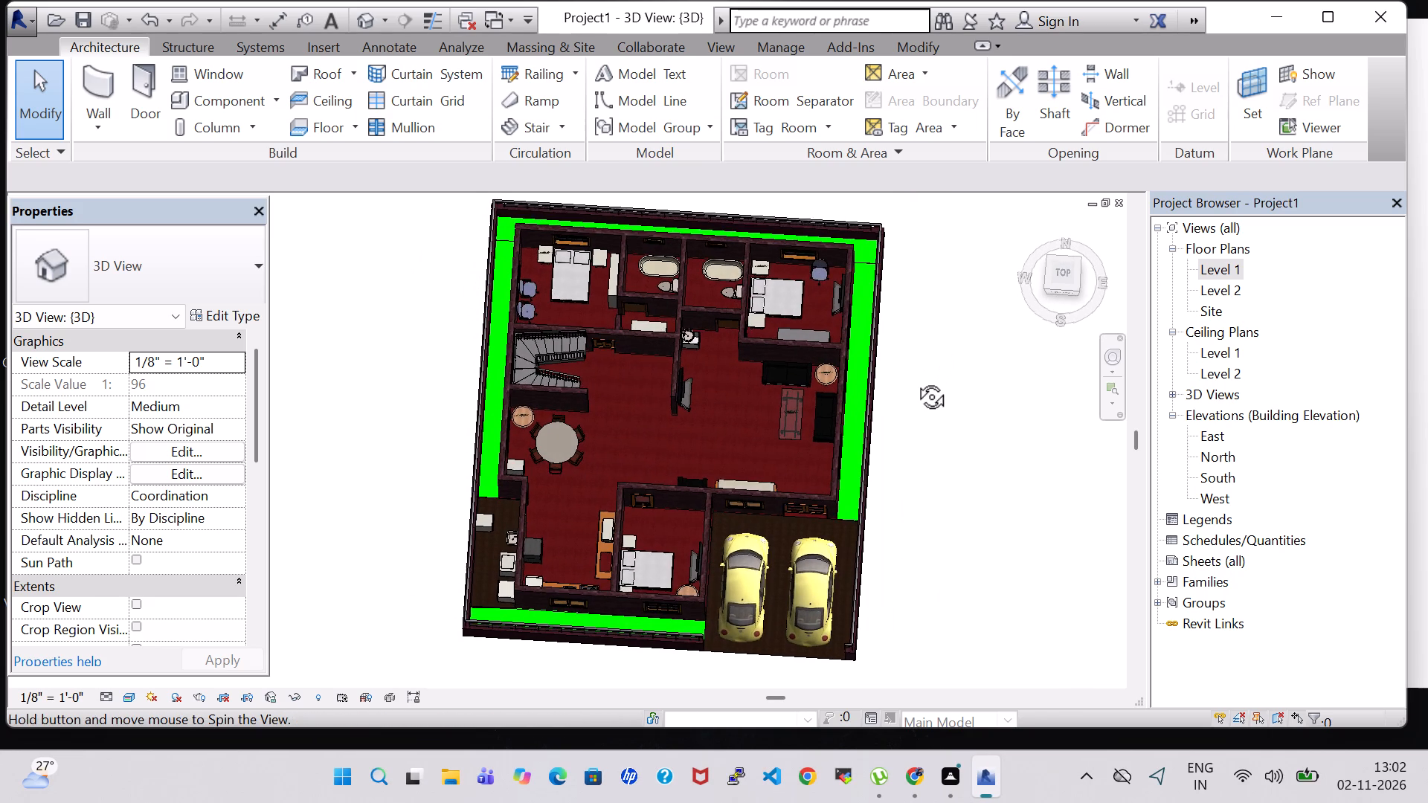
shift+middle_drag(915, 380, 913, 384)
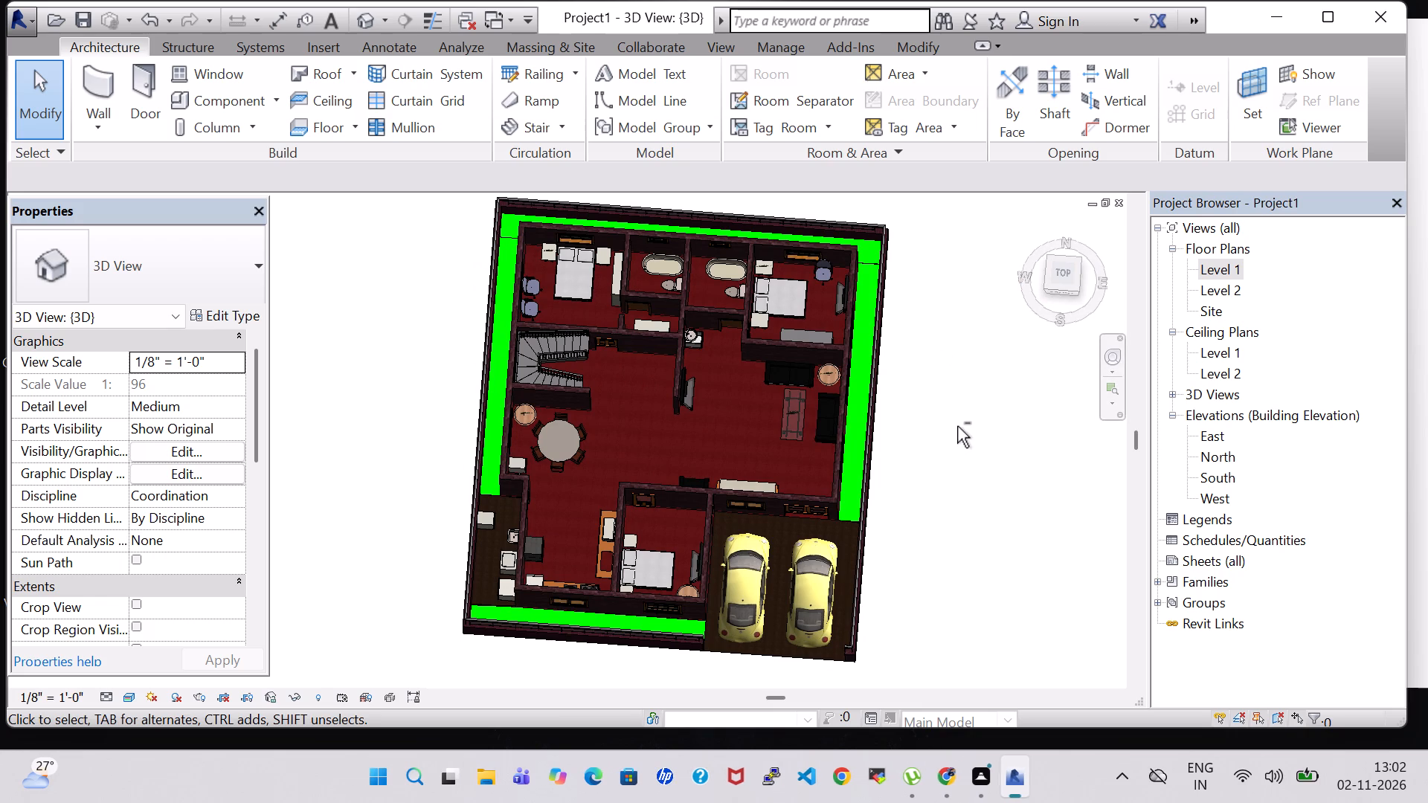
shift+middle_drag(920, 558, 969, 461)
shift+middle_click(969, 459)
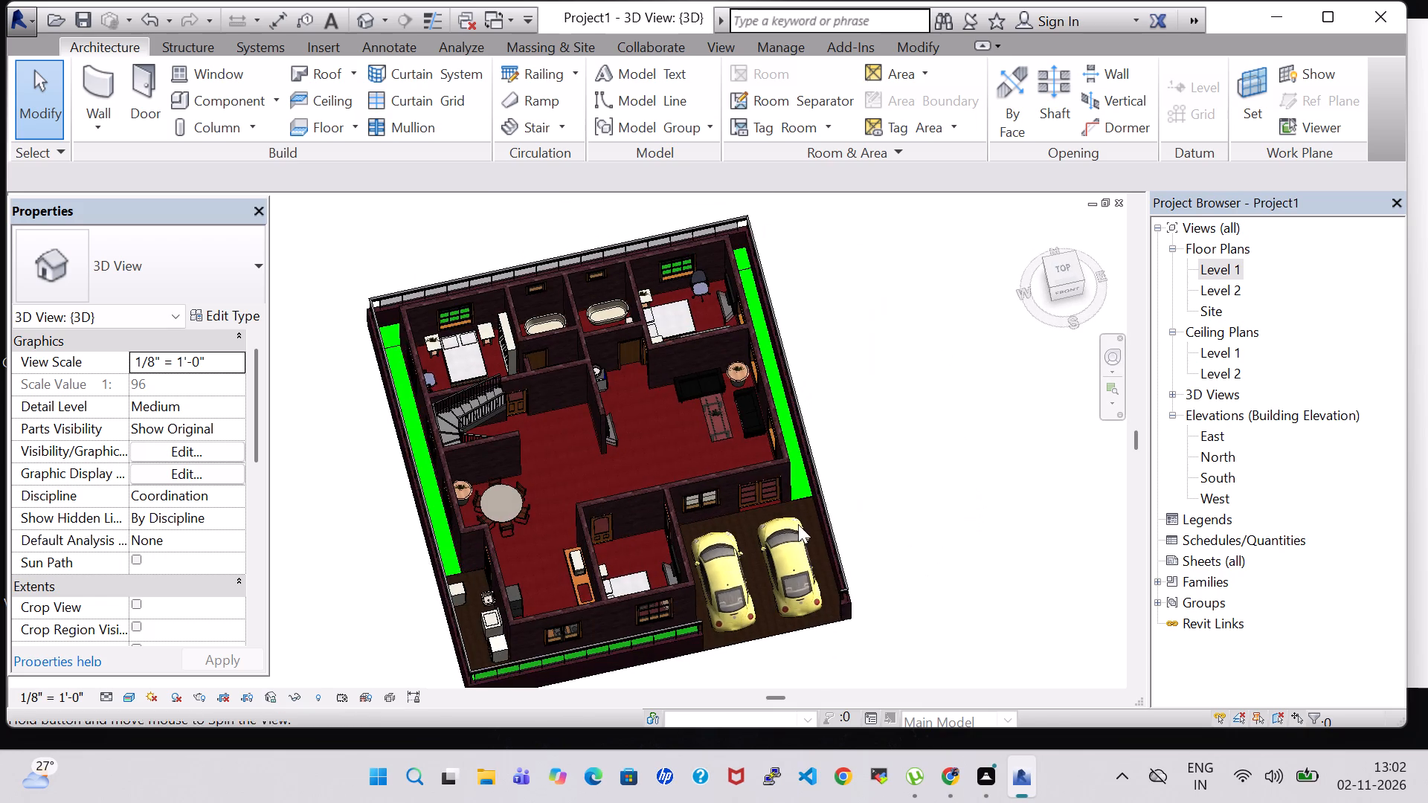
Rotate the microwave on the kitchen counter so its front faces into the kitchen, in the 3D view.
scroll(588, 540, up, 6)
click(560, 605)
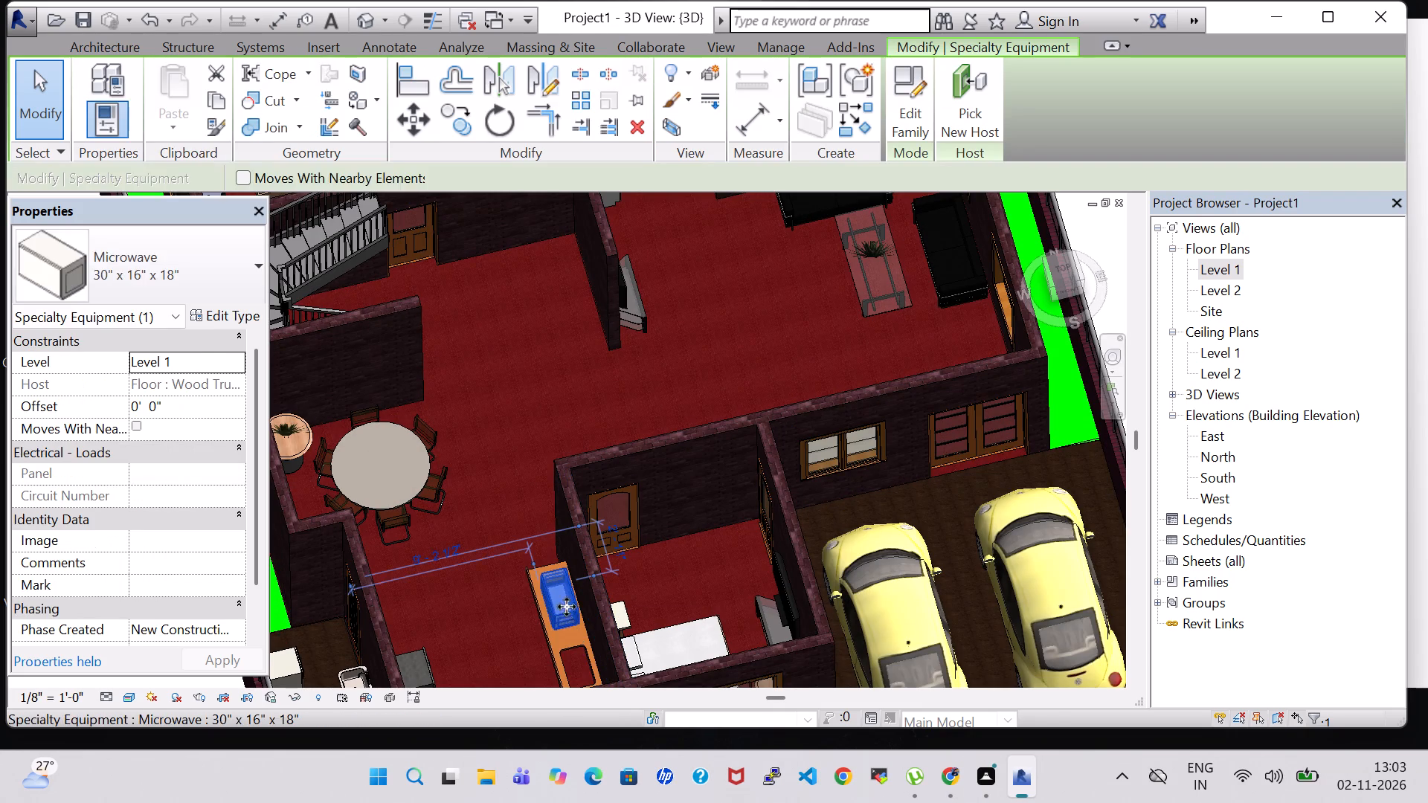
key(space)
key(space)
click(511, 506)
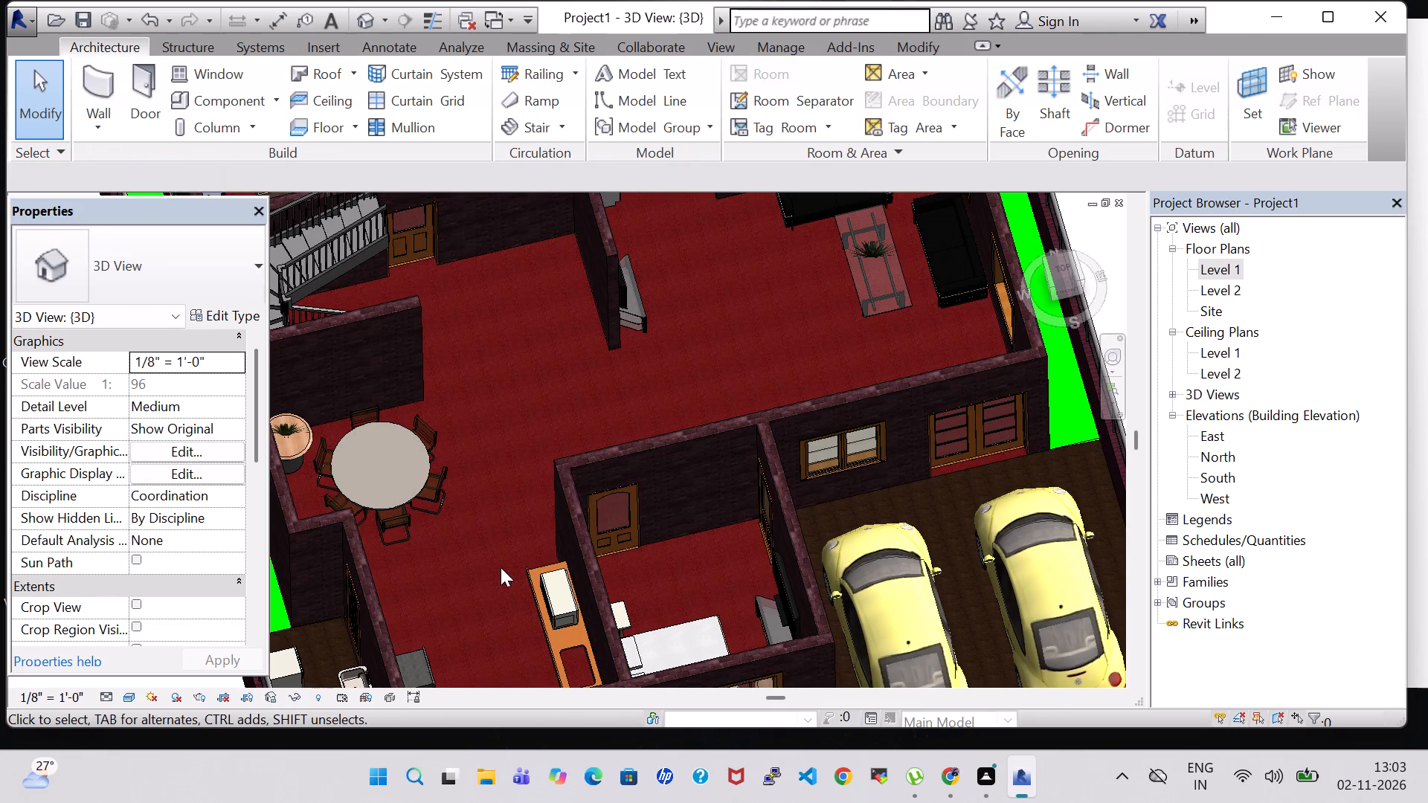
Inspect the kitchen microwave and the overall room layout in the 3D view and the Level 1 floor plan.
shift+middle_drag(450, 606, 506, 597)
middle_drag(580, 622, 598, 516)
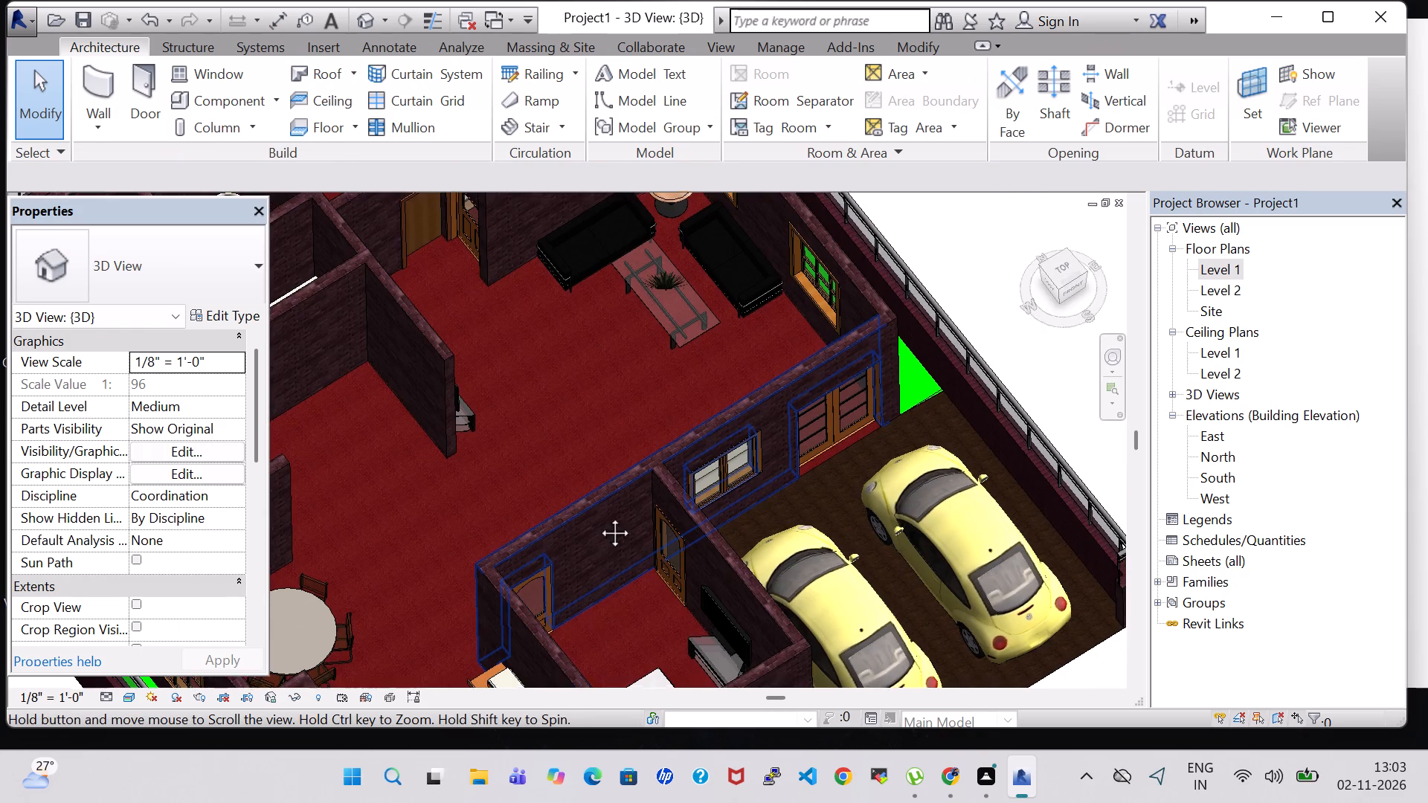
middle_drag(598, 516, 663, 361)
scroll(524, 445, up, 7)
scroll(597, 486, down, 2)
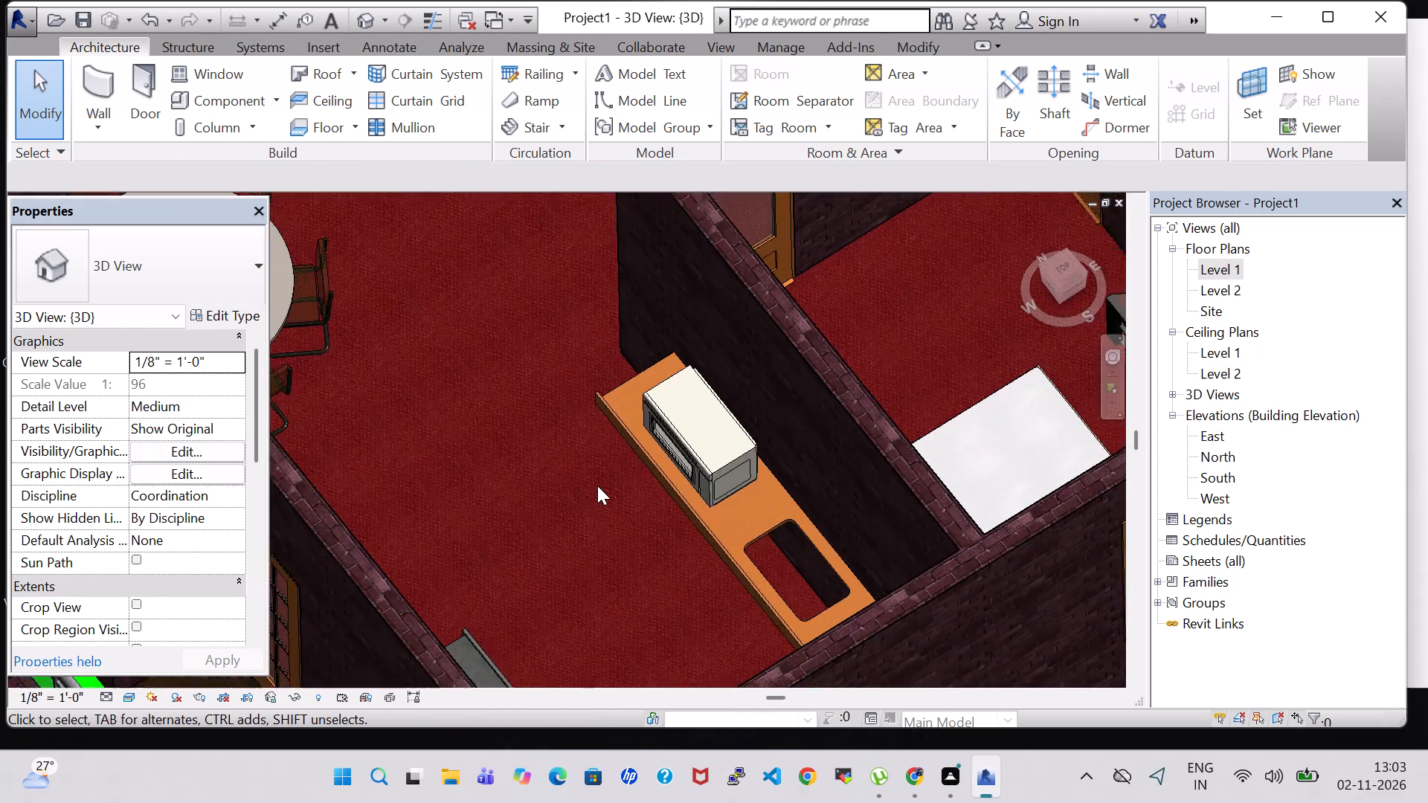
scroll(597, 486, down, 6)
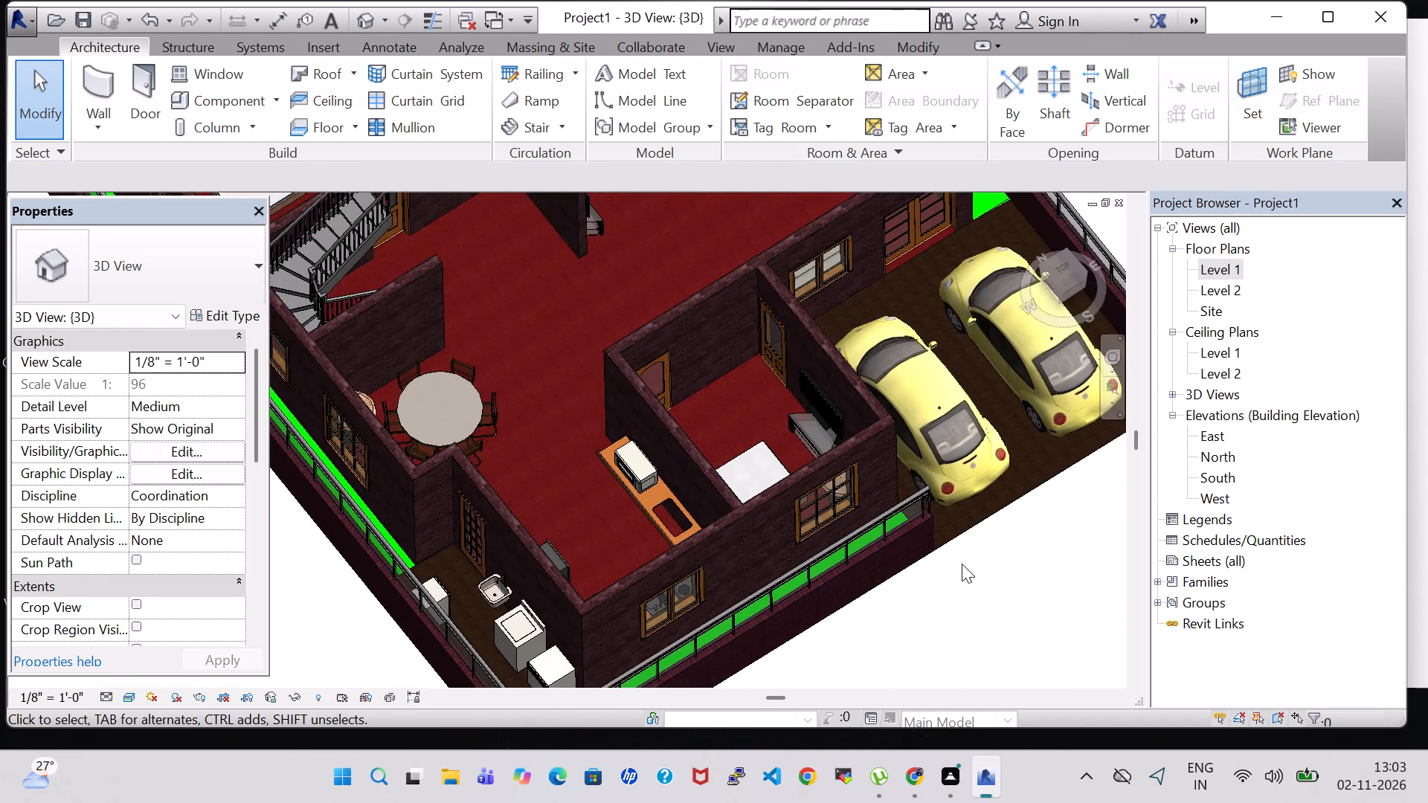
shift+middle_drag(965, 555, 945, 555)
shift+middle_click(939, 555)
scroll(791, 401, down, 3)
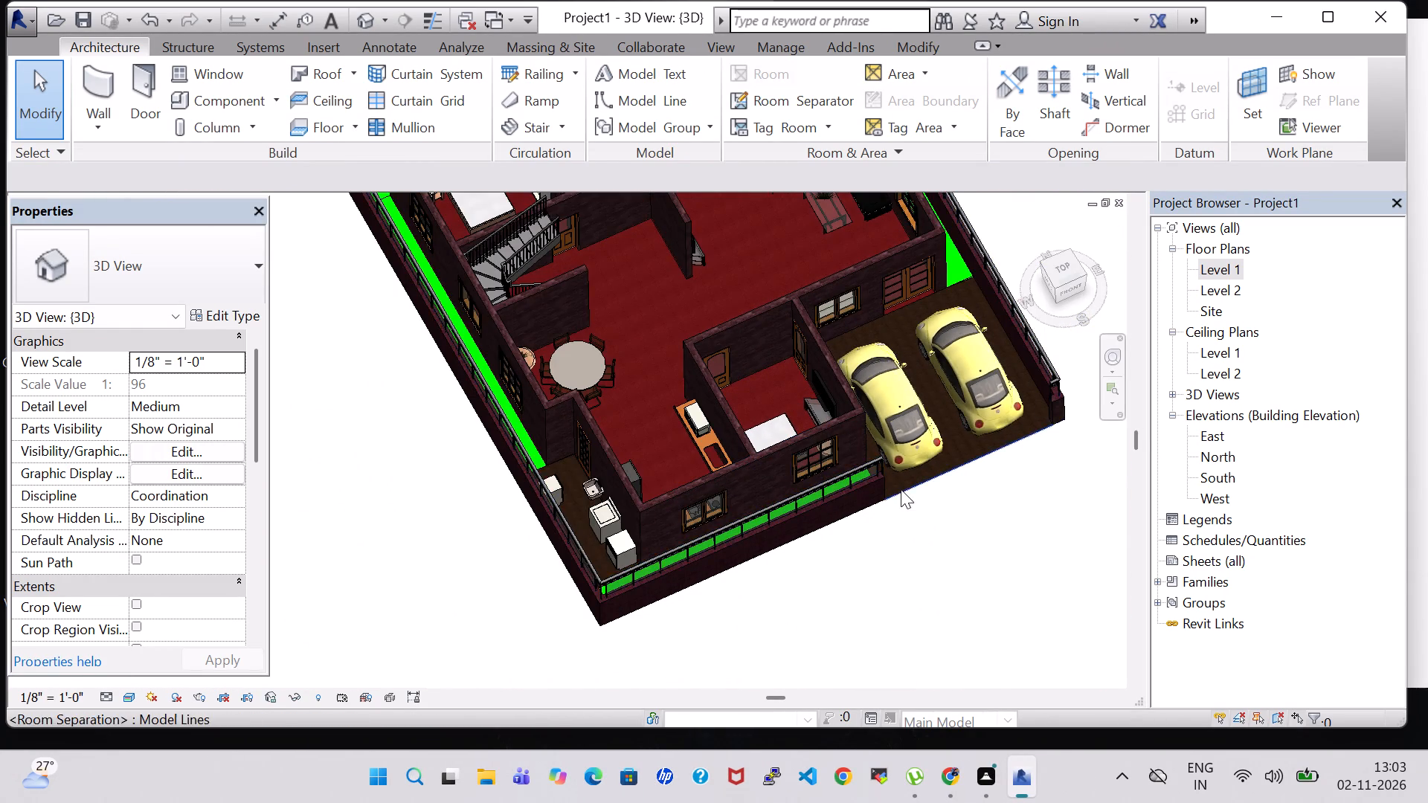
shift+middle_drag(901, 489, 825, 553)
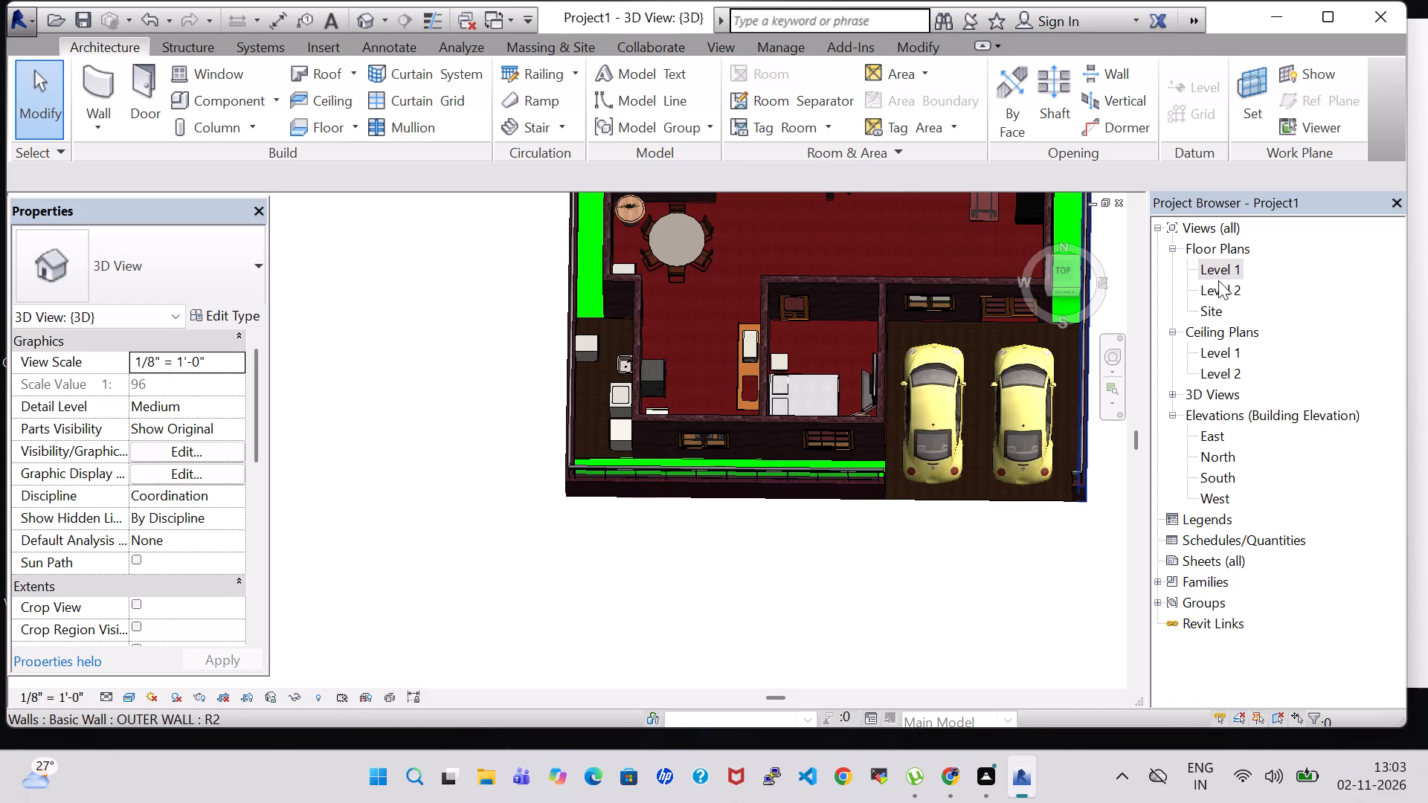
double_click(1220, 262)
scroll(896, 332, down, 7)
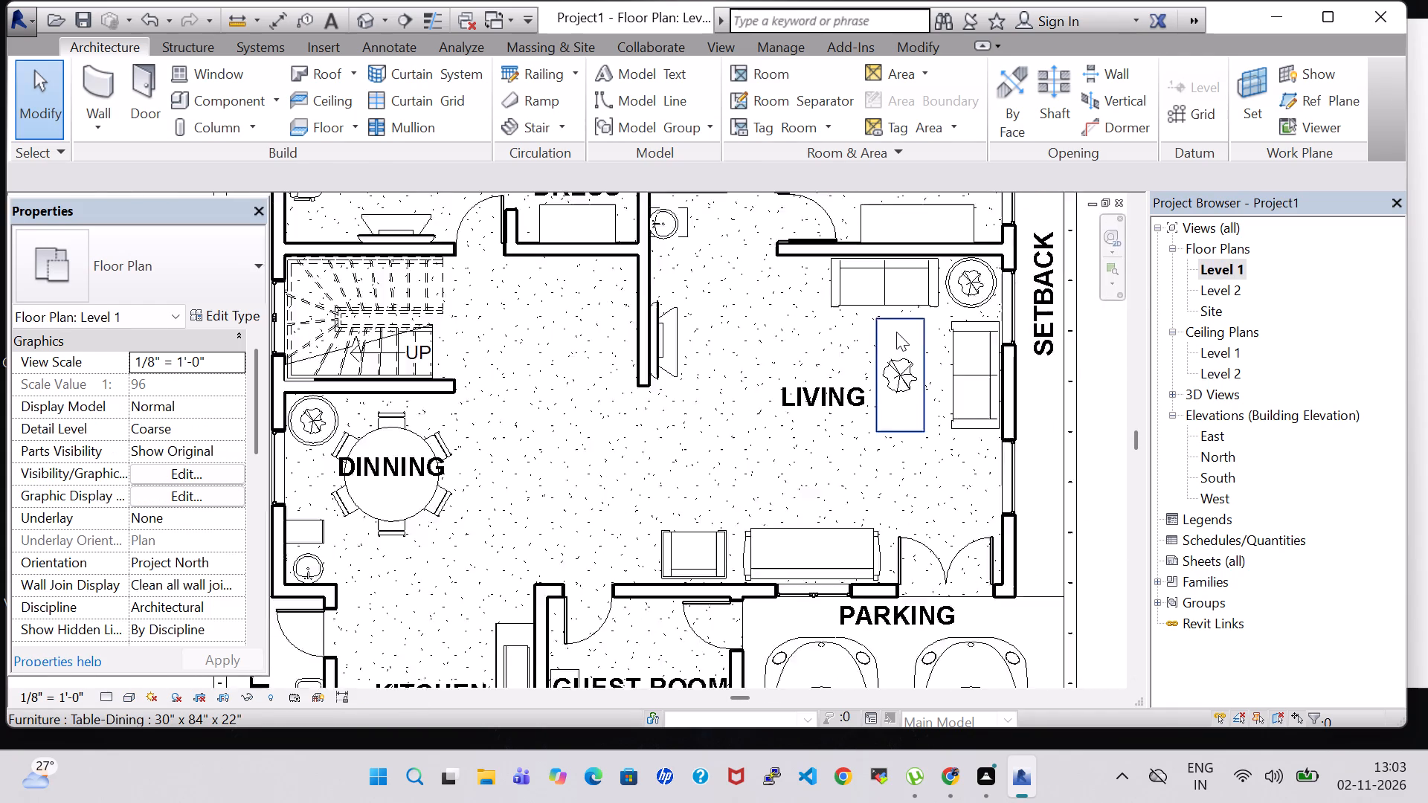
scroll(896, 332, down, 2)
middle_drag(1022, 364, 881, 425)
scroll(881, 425, down, 1)
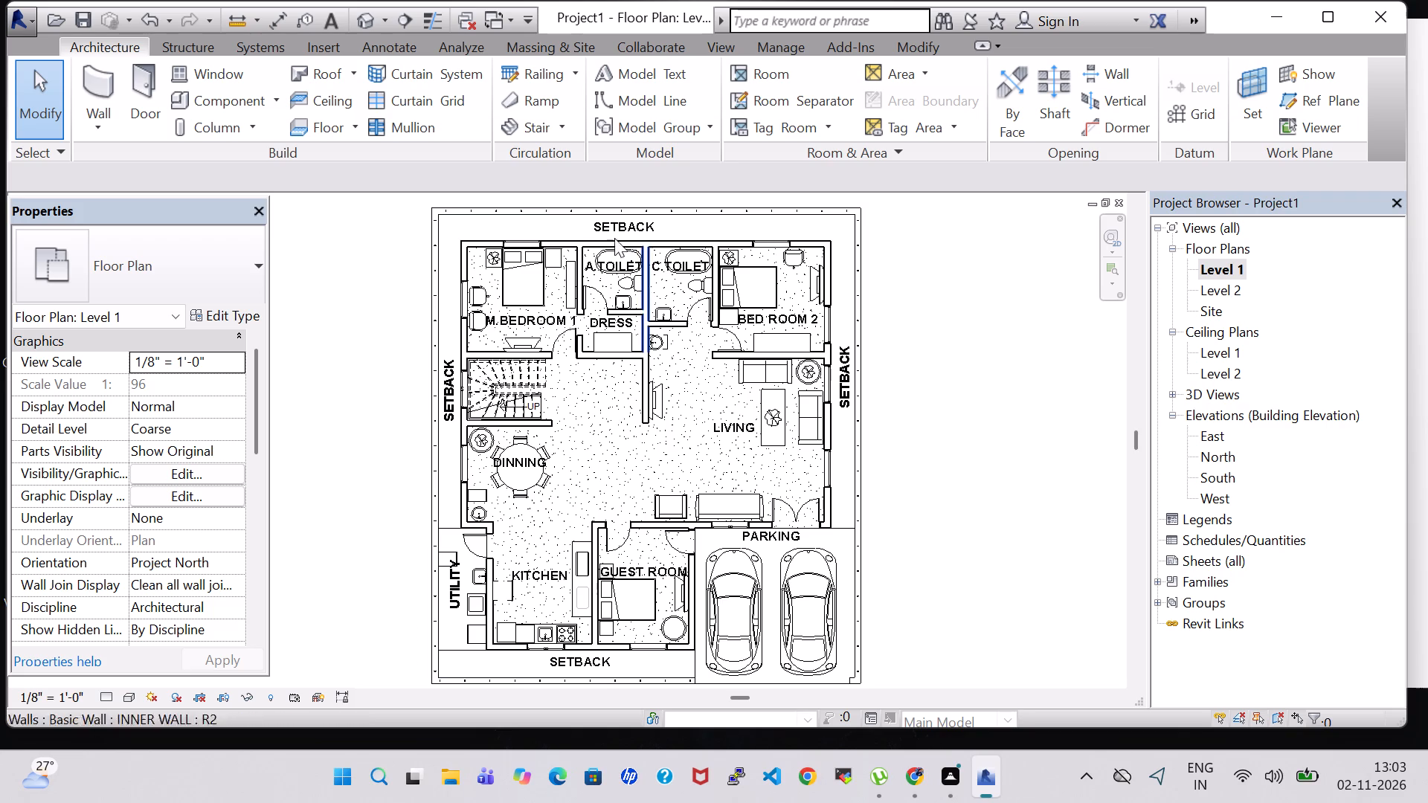
click(372, 17)
scroll(885, 234, down, 1)
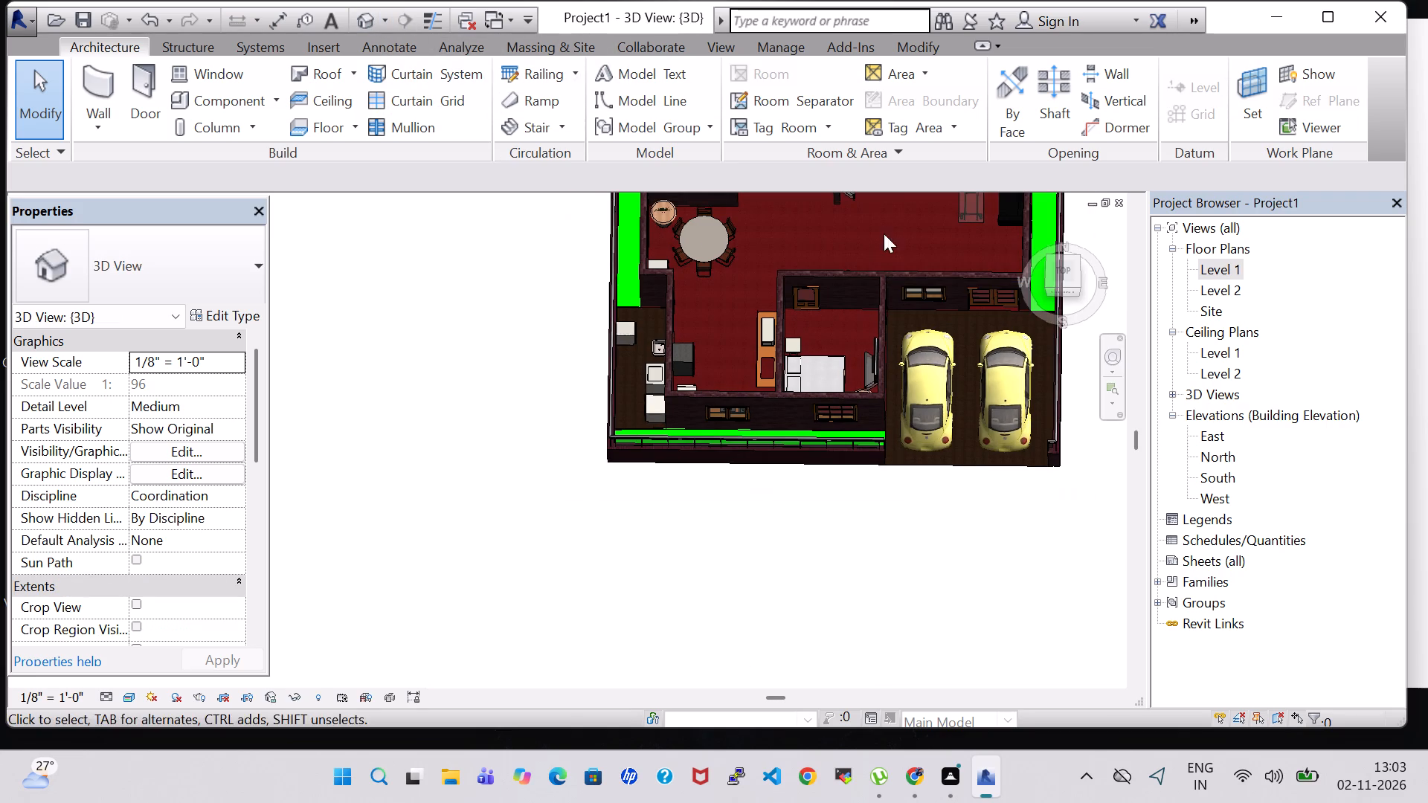
middle_drag(884, 233, 863, 294)
scroll(814, 382, up, 4)
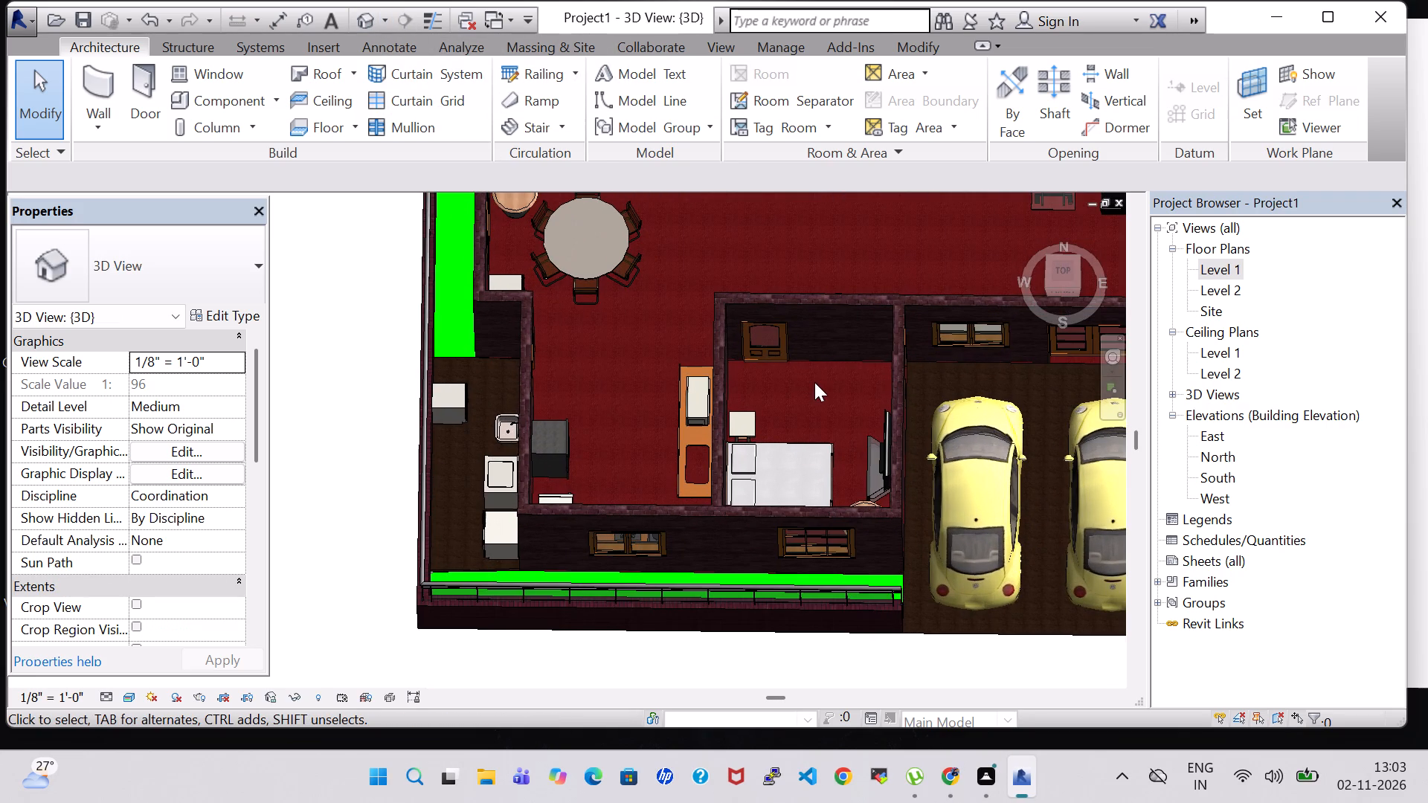
From the Level 1 floor plan, load the Chair-Executive family from the Furniture library's Seating folder.
double_click(1222, 260)
scroll(617, 369, down, 1)
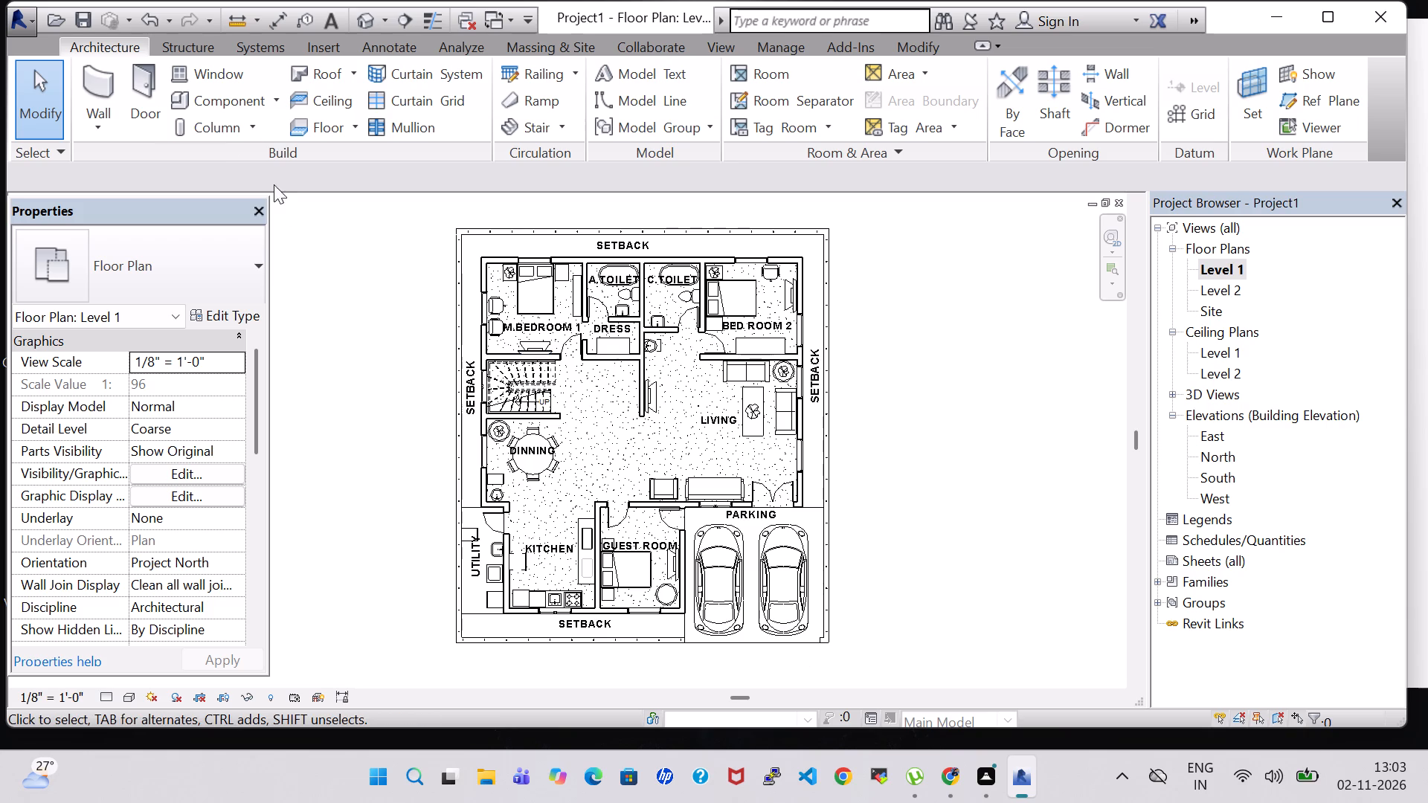
click(222, 108)
click(889, 105)
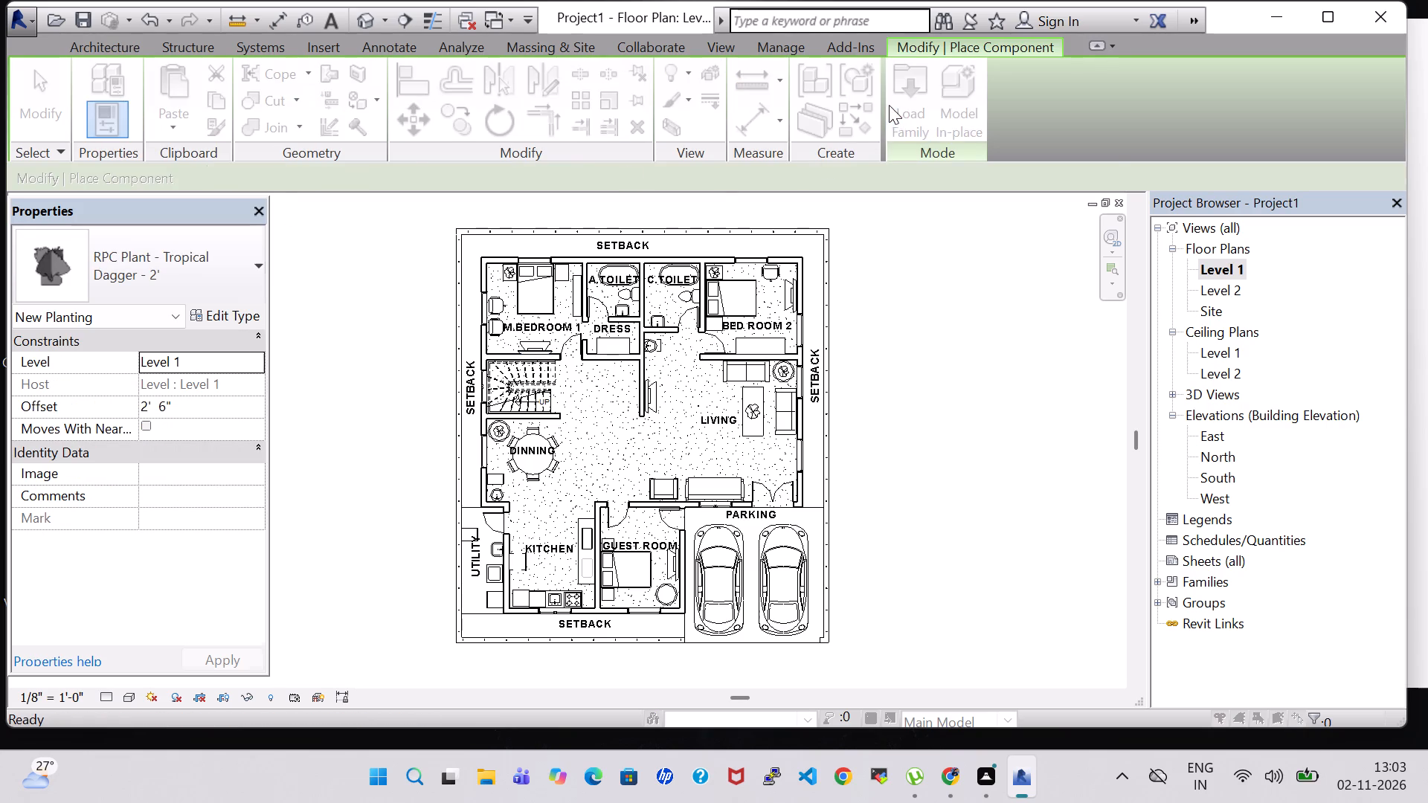
scroll(828, 371, down, 1)
double_click(821, 283)
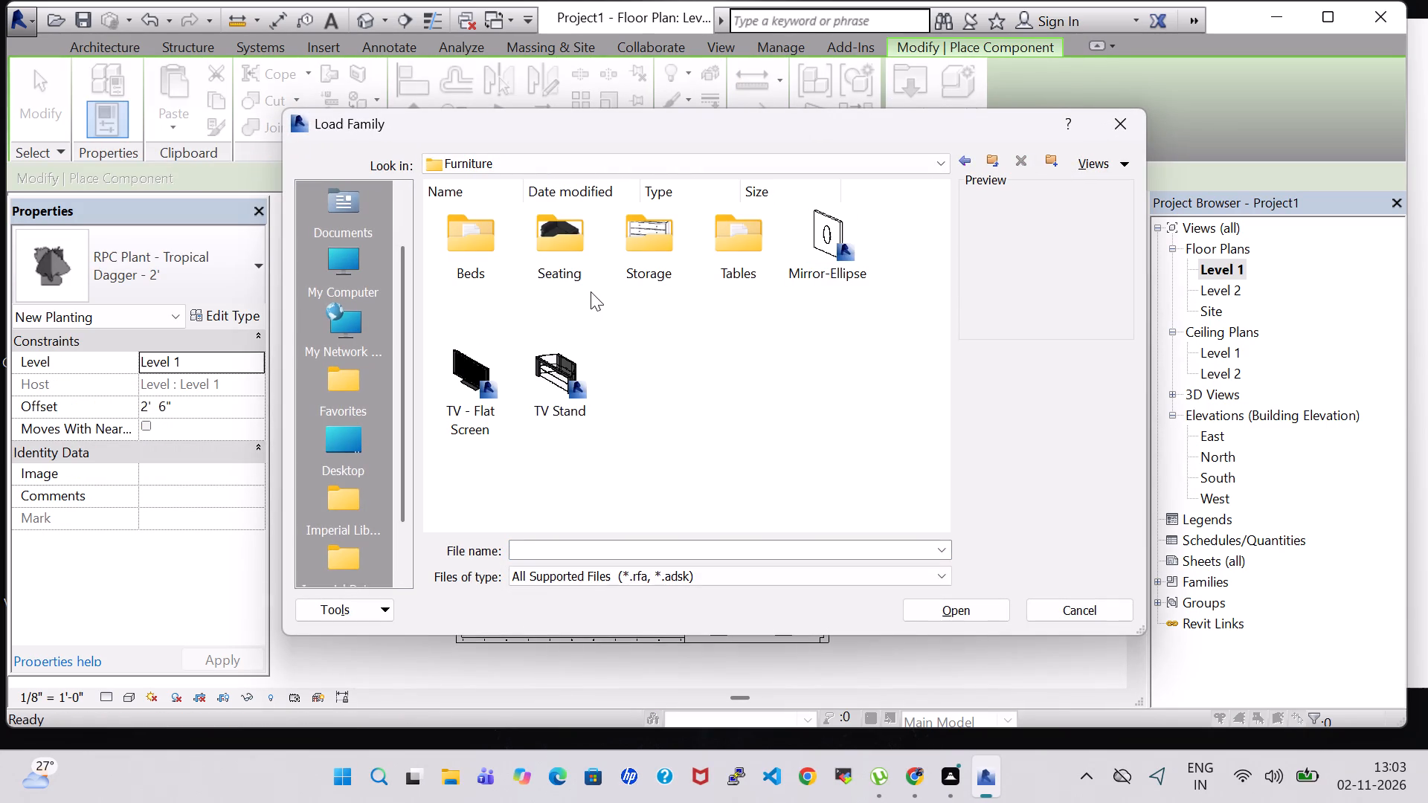
double_click(567, 241)
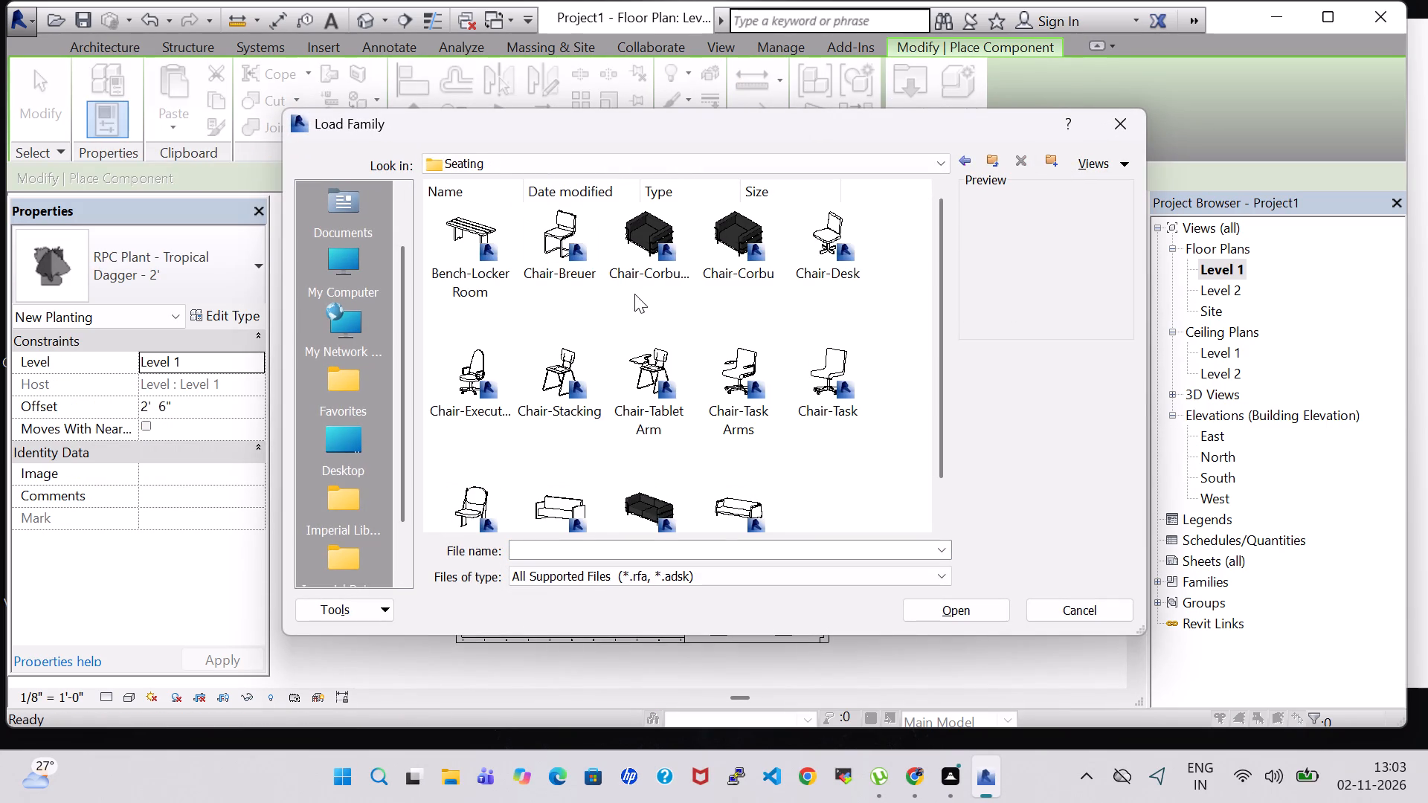
click(488, 372)
click(951, 610)
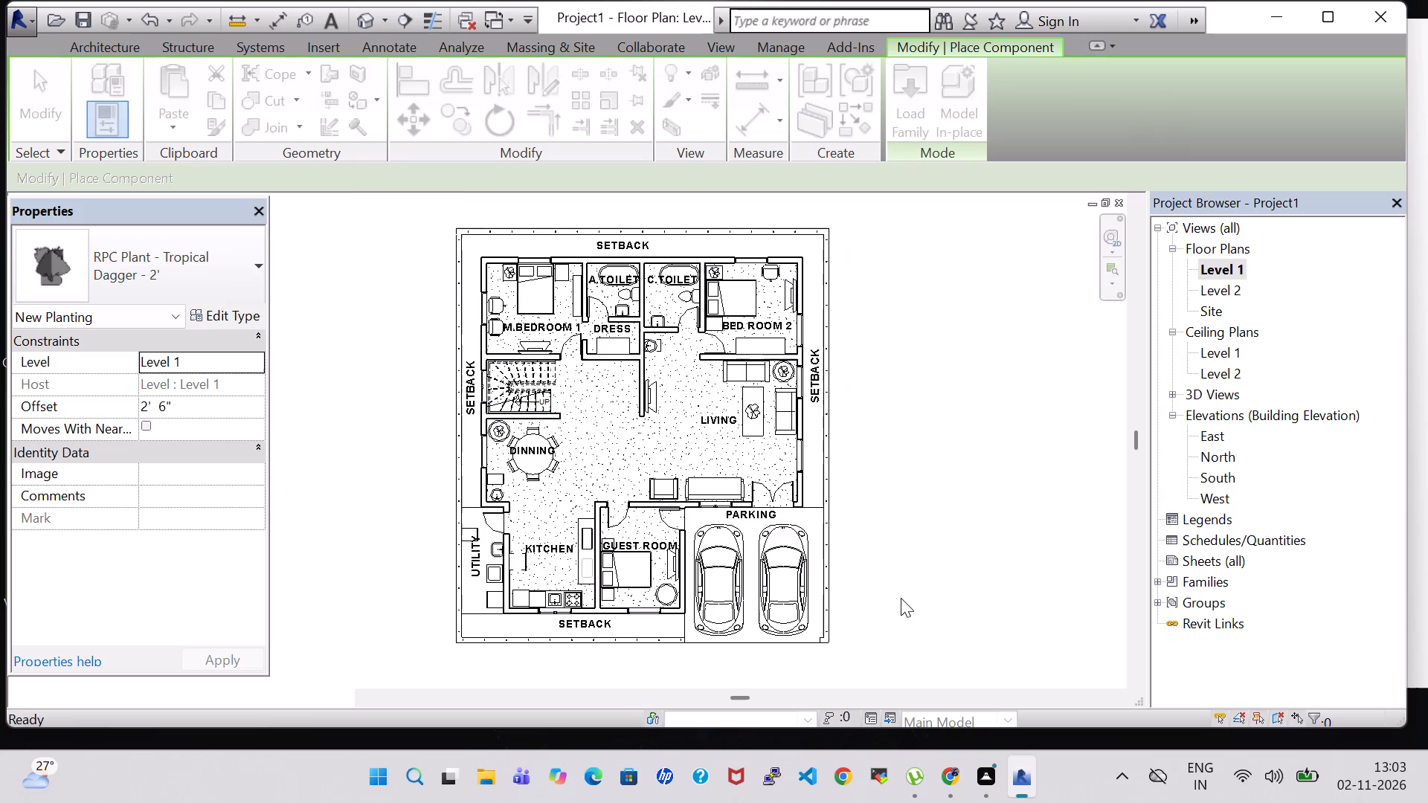
scroll(640, 532, up, 12)
key(Escape)
key(Escape)
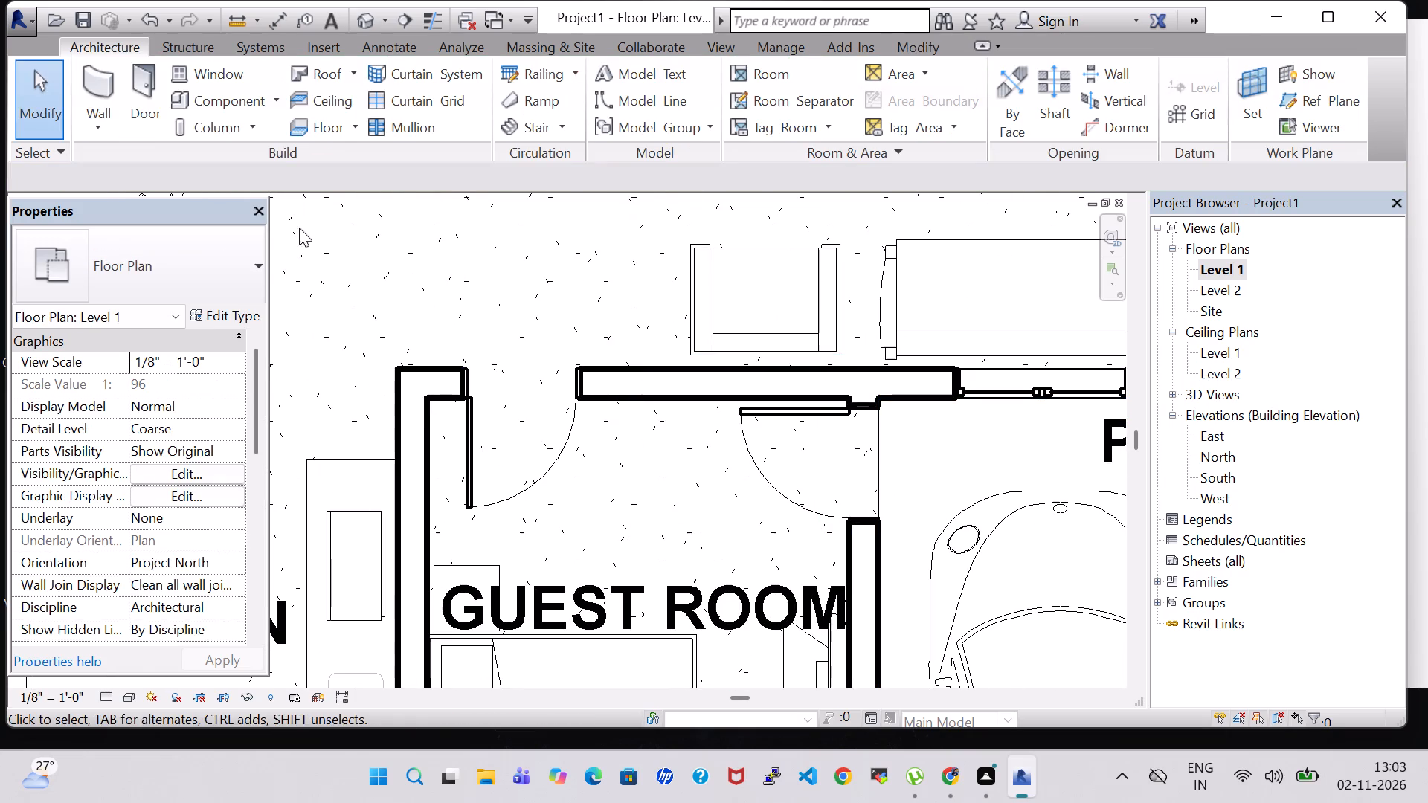
key(Escape)
Place a Chair-Executive in the guest room, rotated with its back against the north wall between the two doors.
click(214, 94)
click(210, 254)
text(CH)
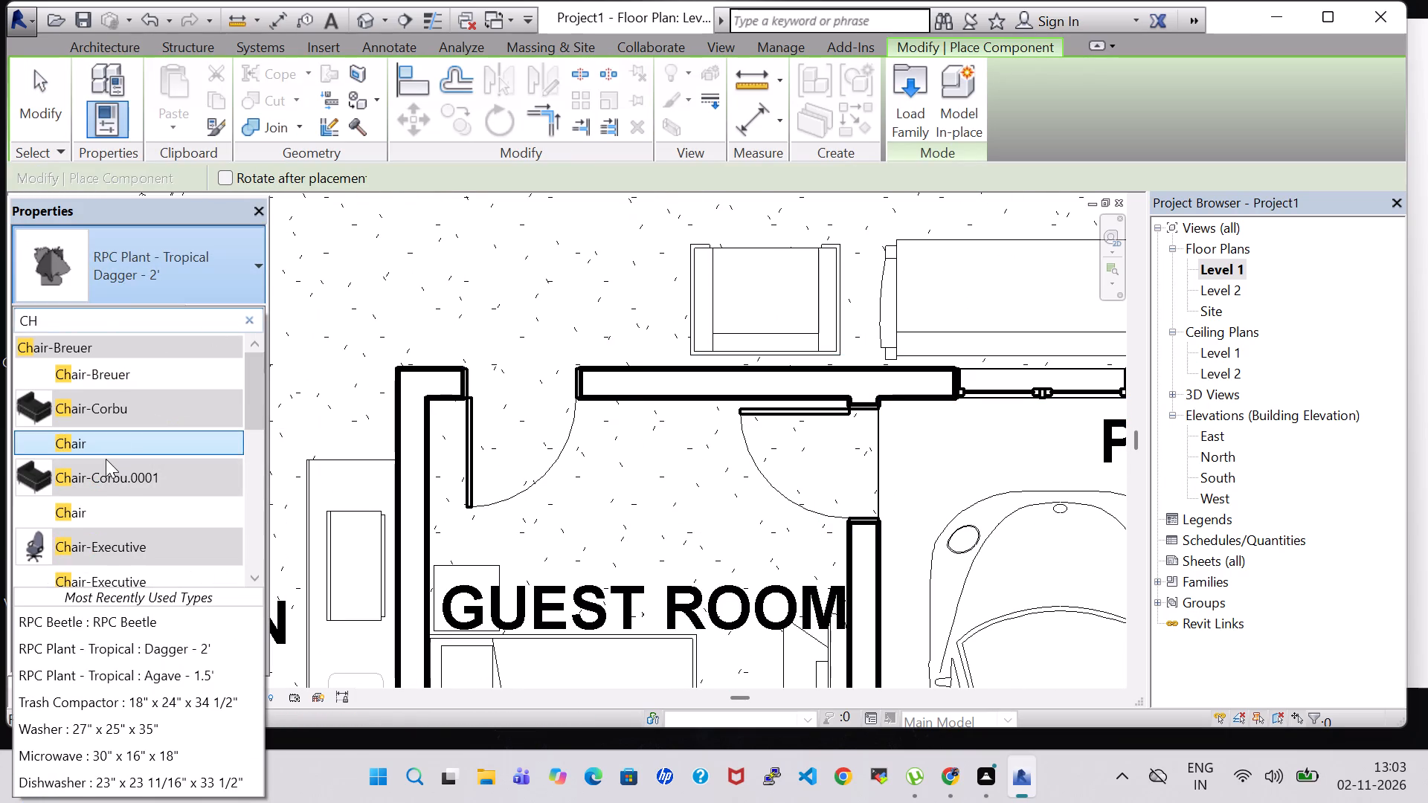
click(112, 572)
scroll(728, 445, up, 4)
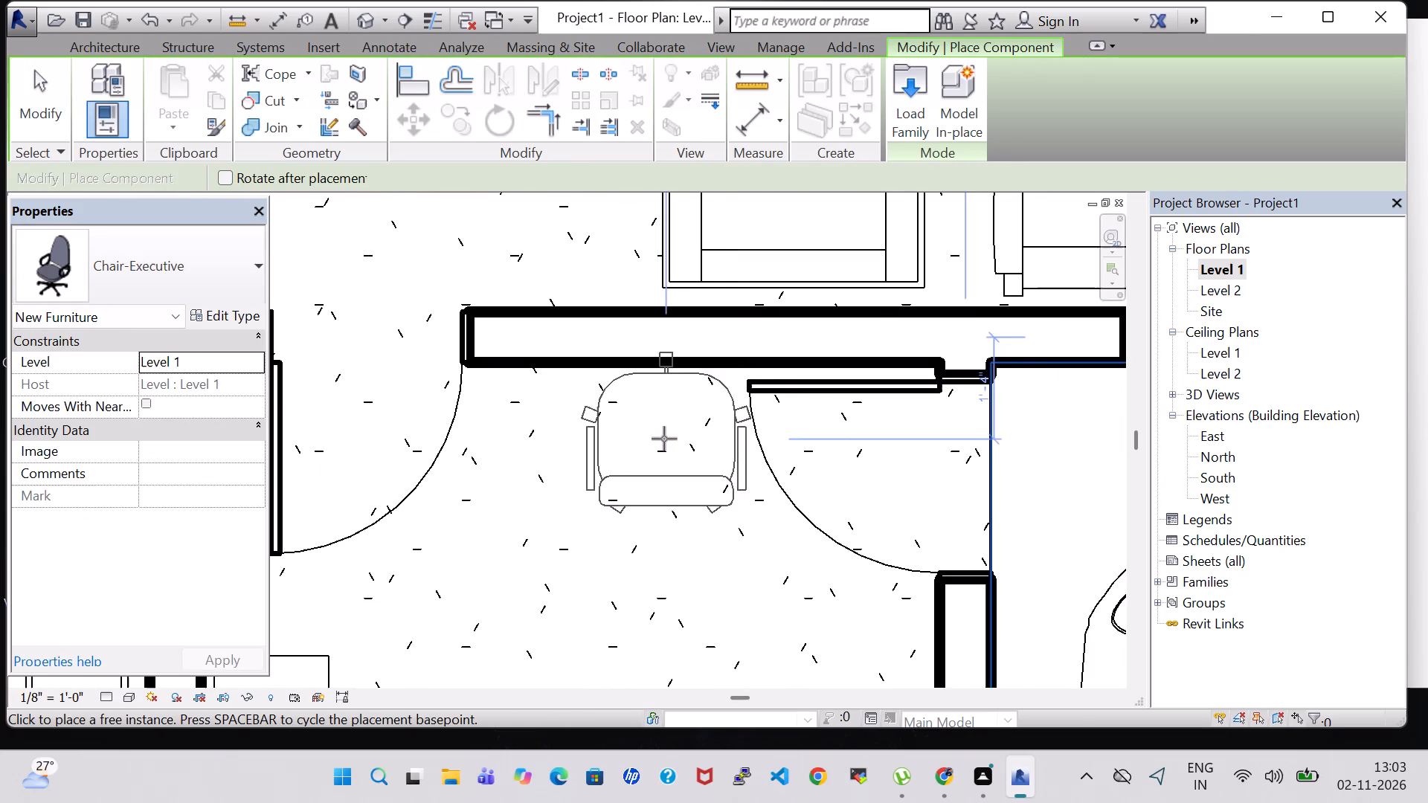
key(space)
key(space)
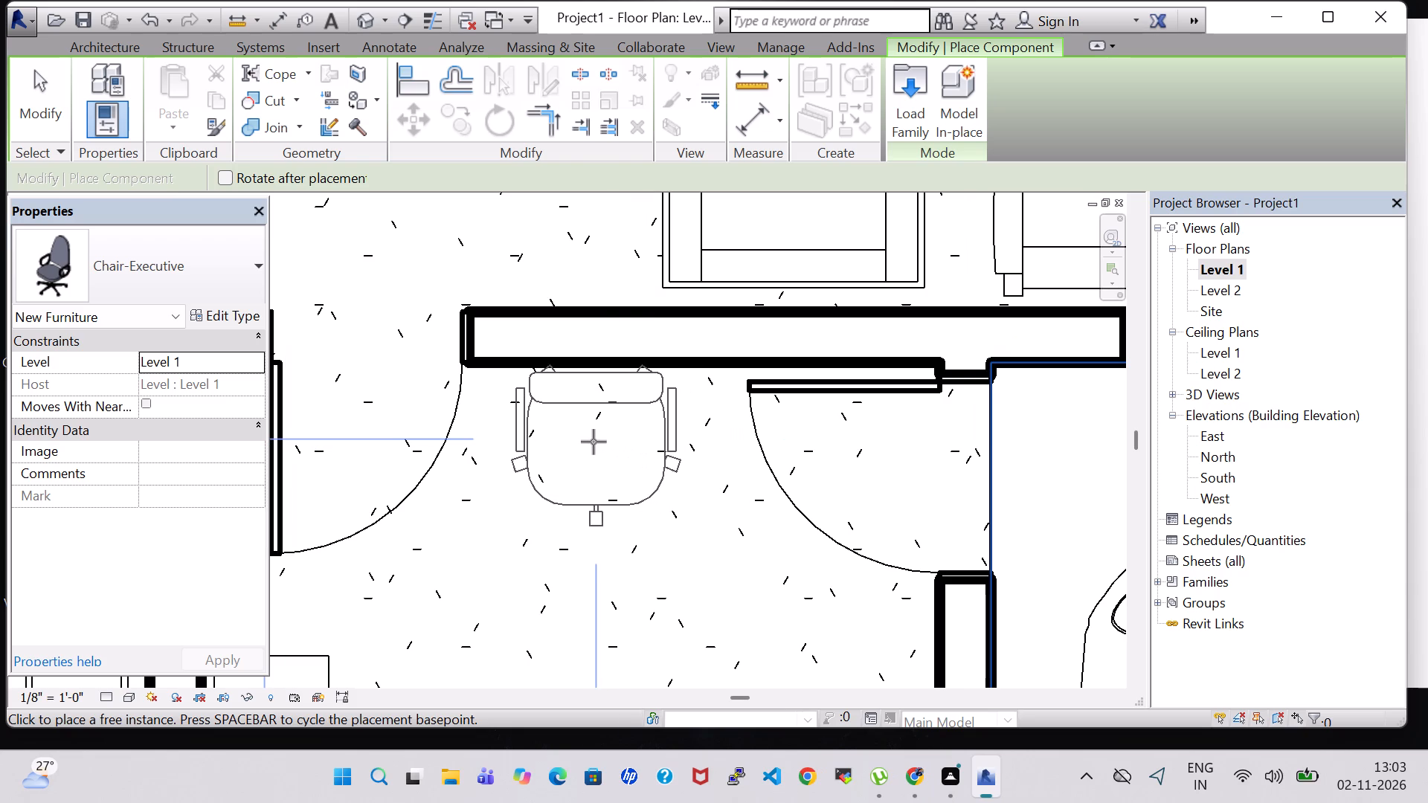
click(594, 445)
key(Escape)
key(Escape)
key(Escape)
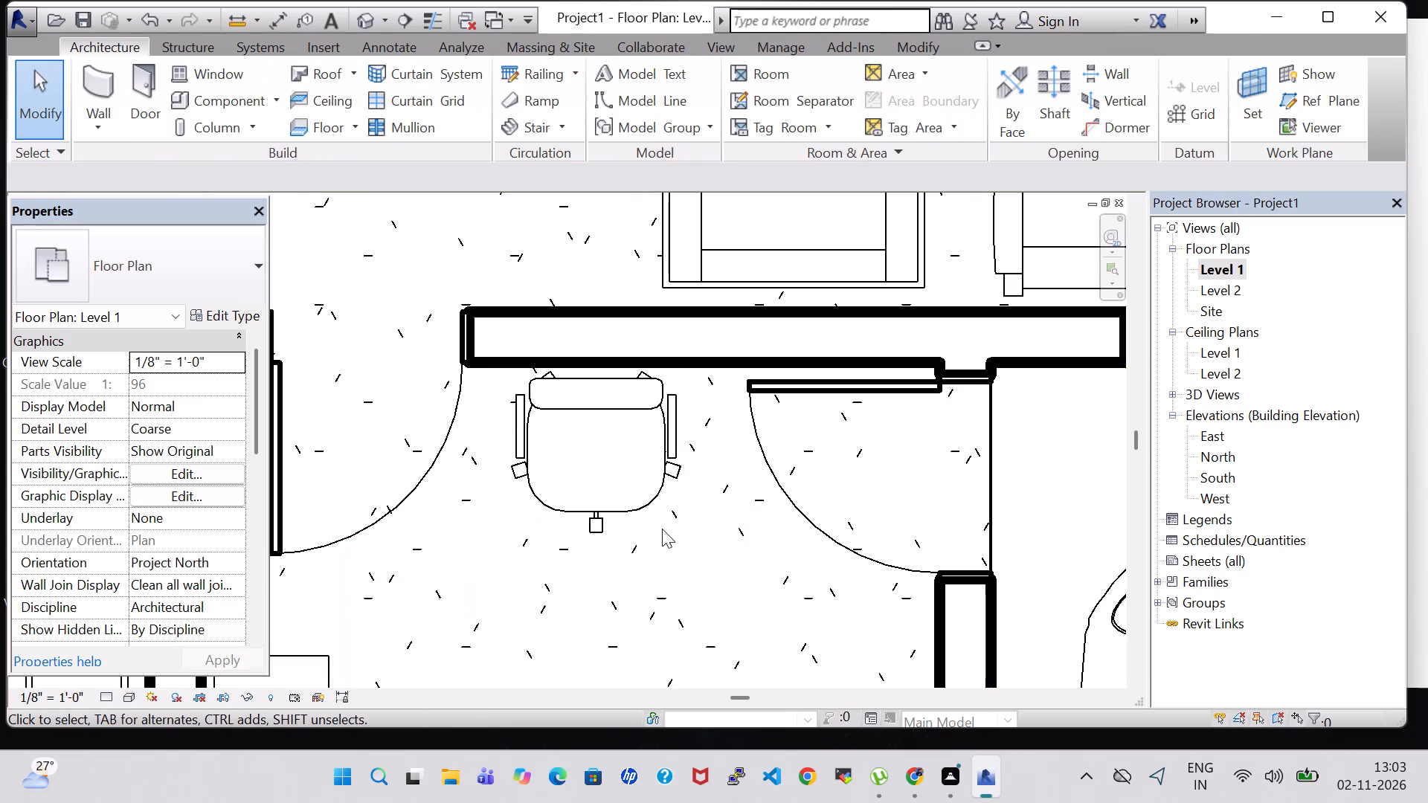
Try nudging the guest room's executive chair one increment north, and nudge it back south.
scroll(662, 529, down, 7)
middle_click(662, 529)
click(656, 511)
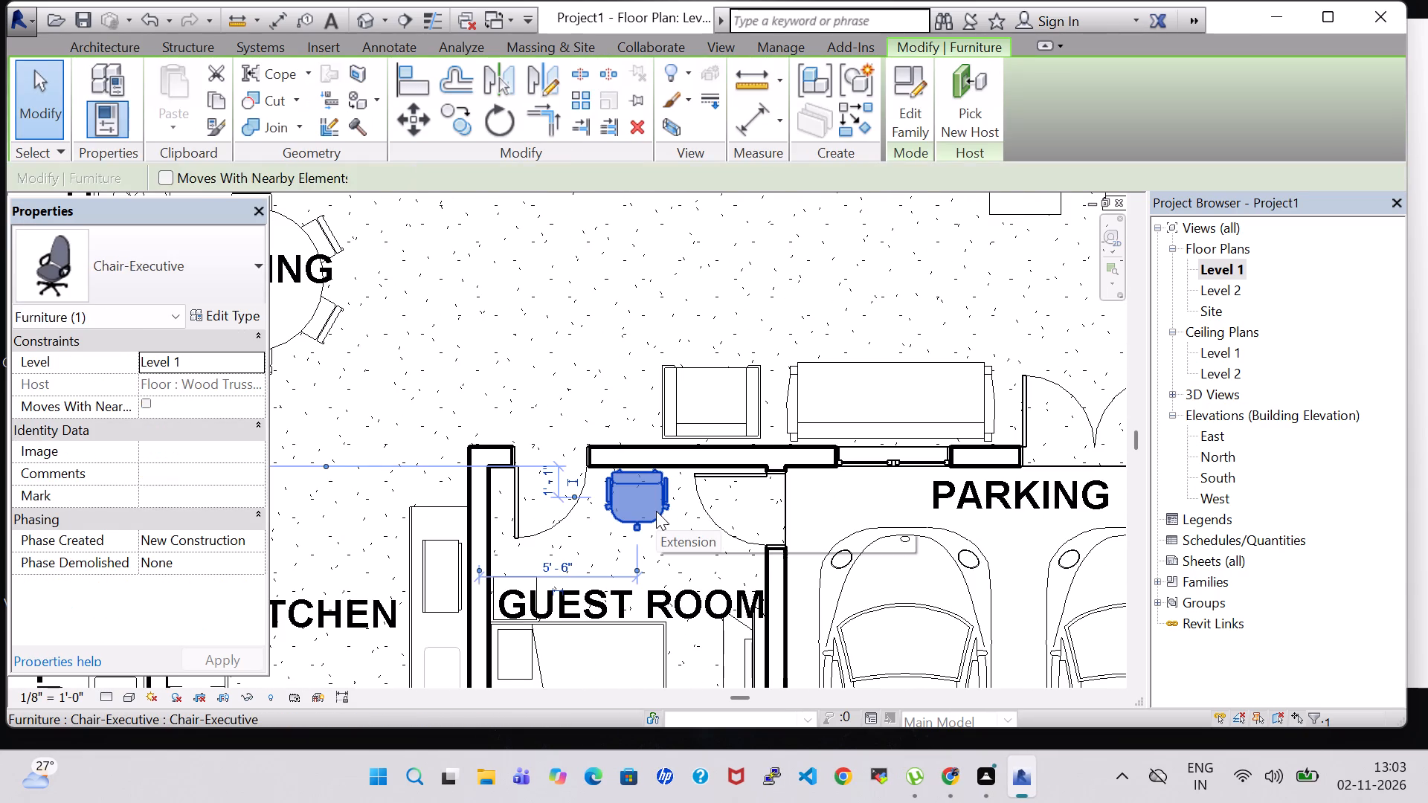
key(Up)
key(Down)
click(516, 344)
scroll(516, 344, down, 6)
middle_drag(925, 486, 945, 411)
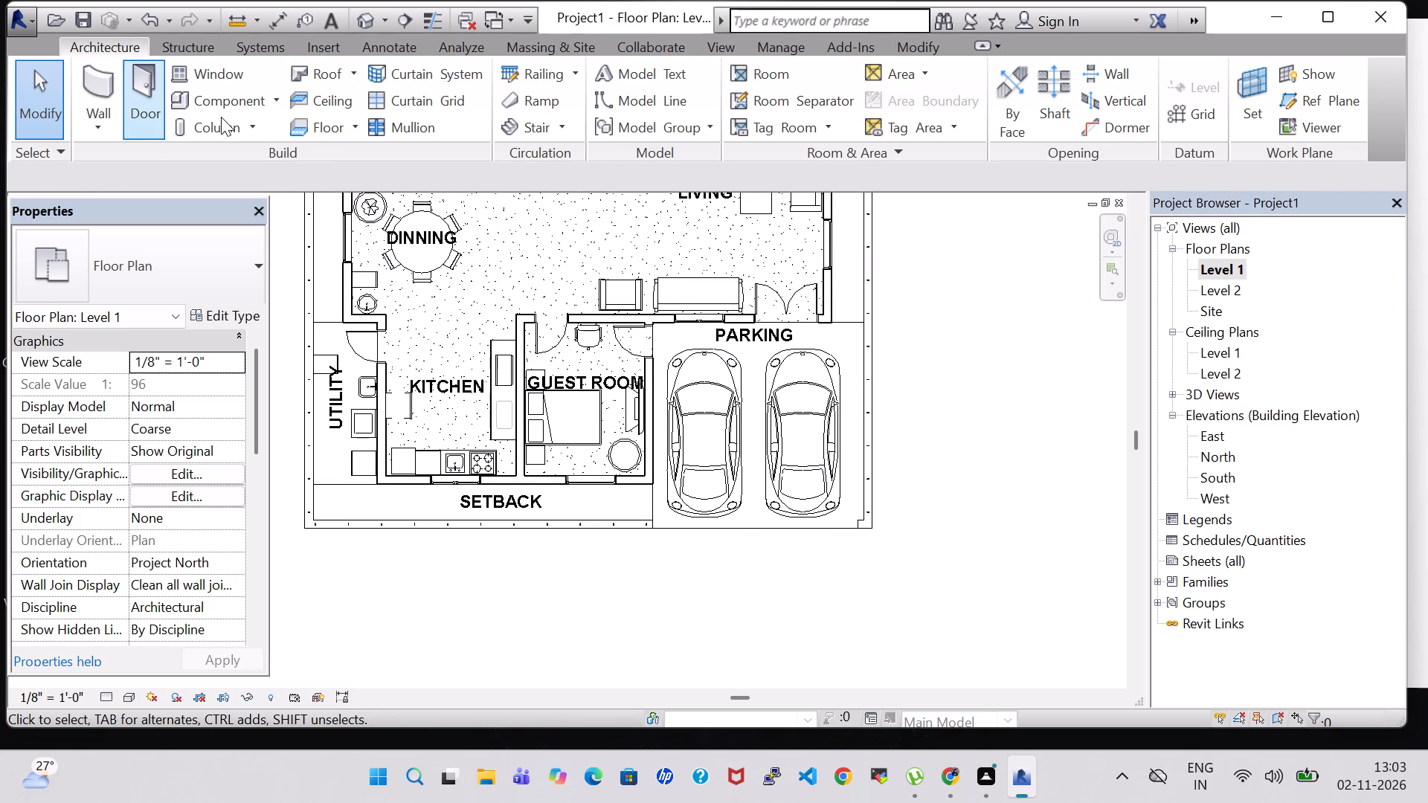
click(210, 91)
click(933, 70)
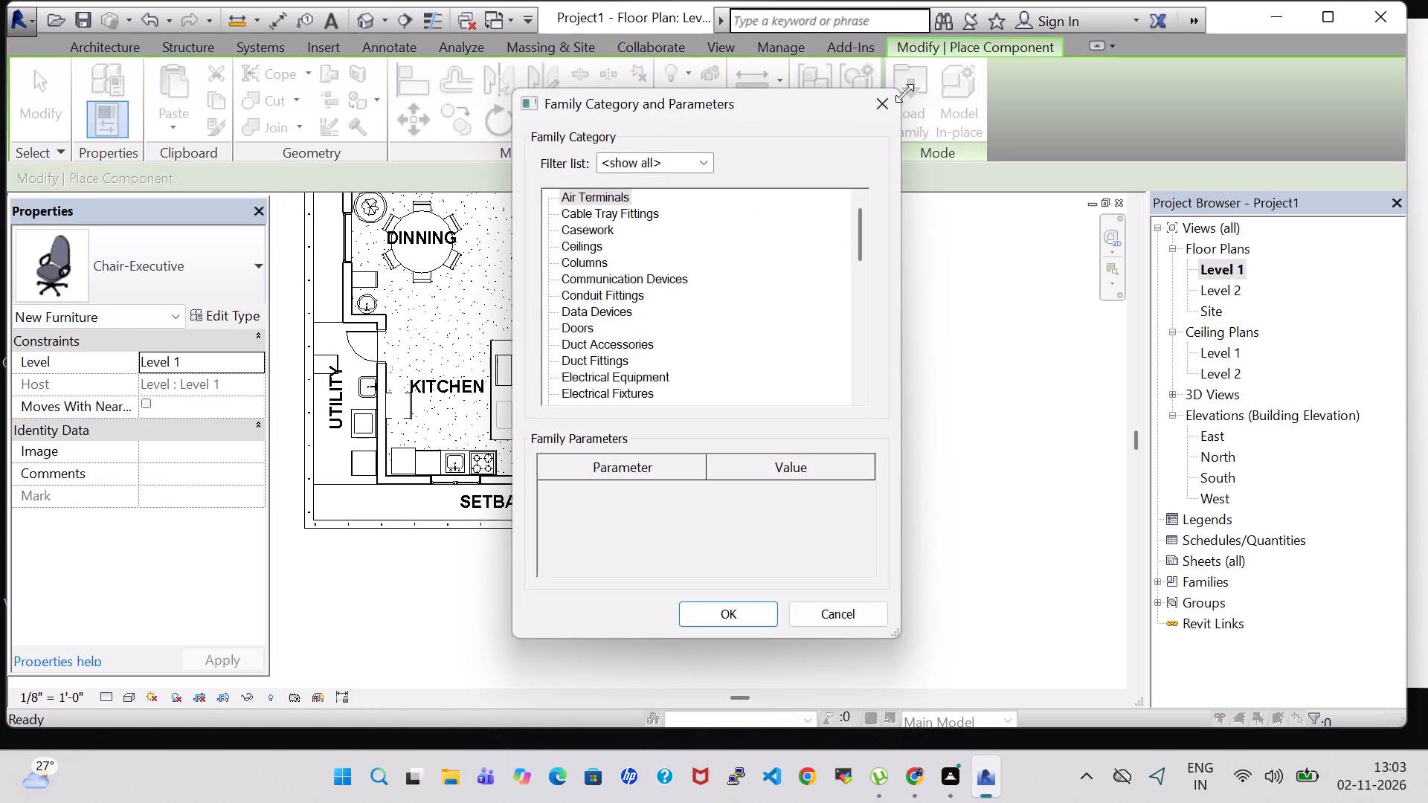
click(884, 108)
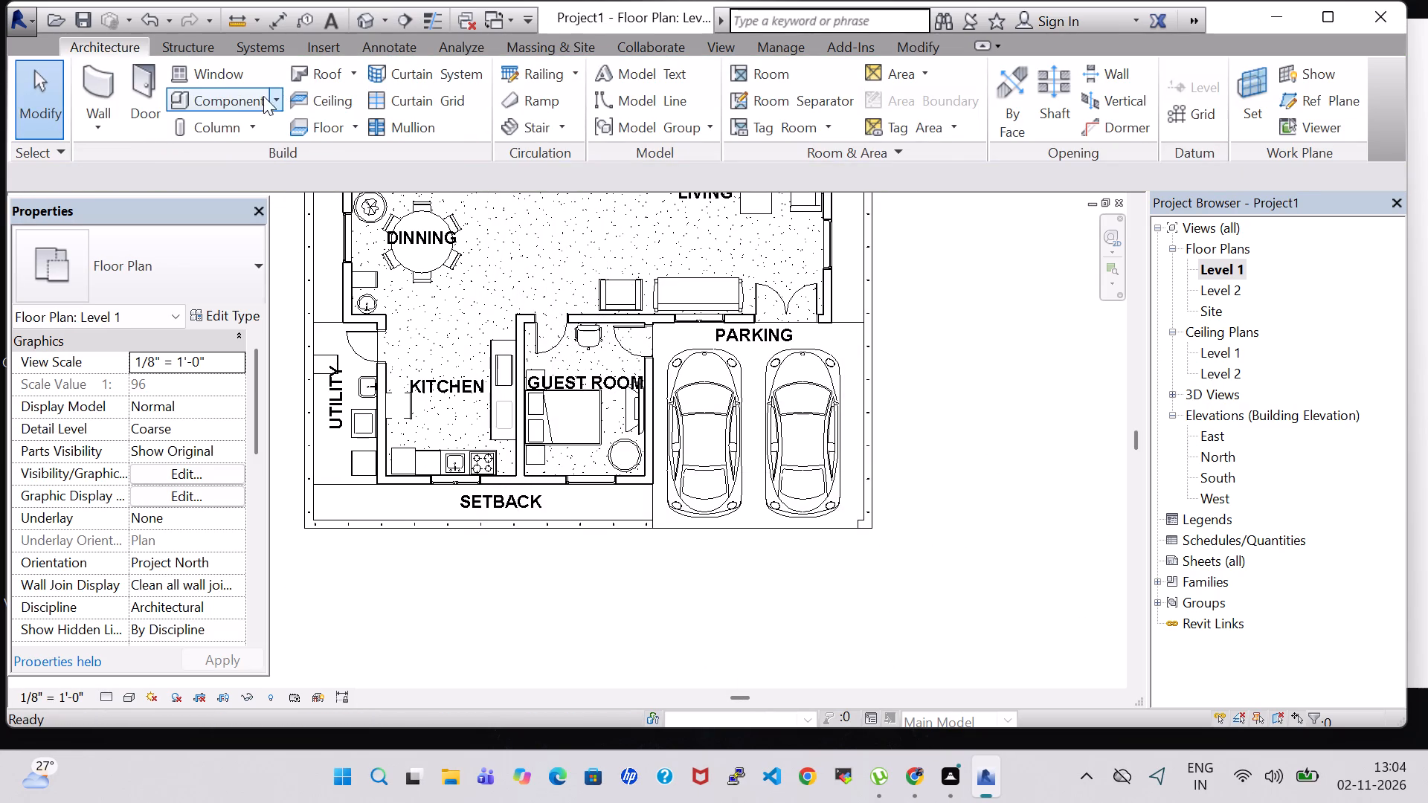
Load the RPC Tree - Conifer family from the US Imperial library's Planting folder for component placement.
click(225, 94)
click(918, 68)
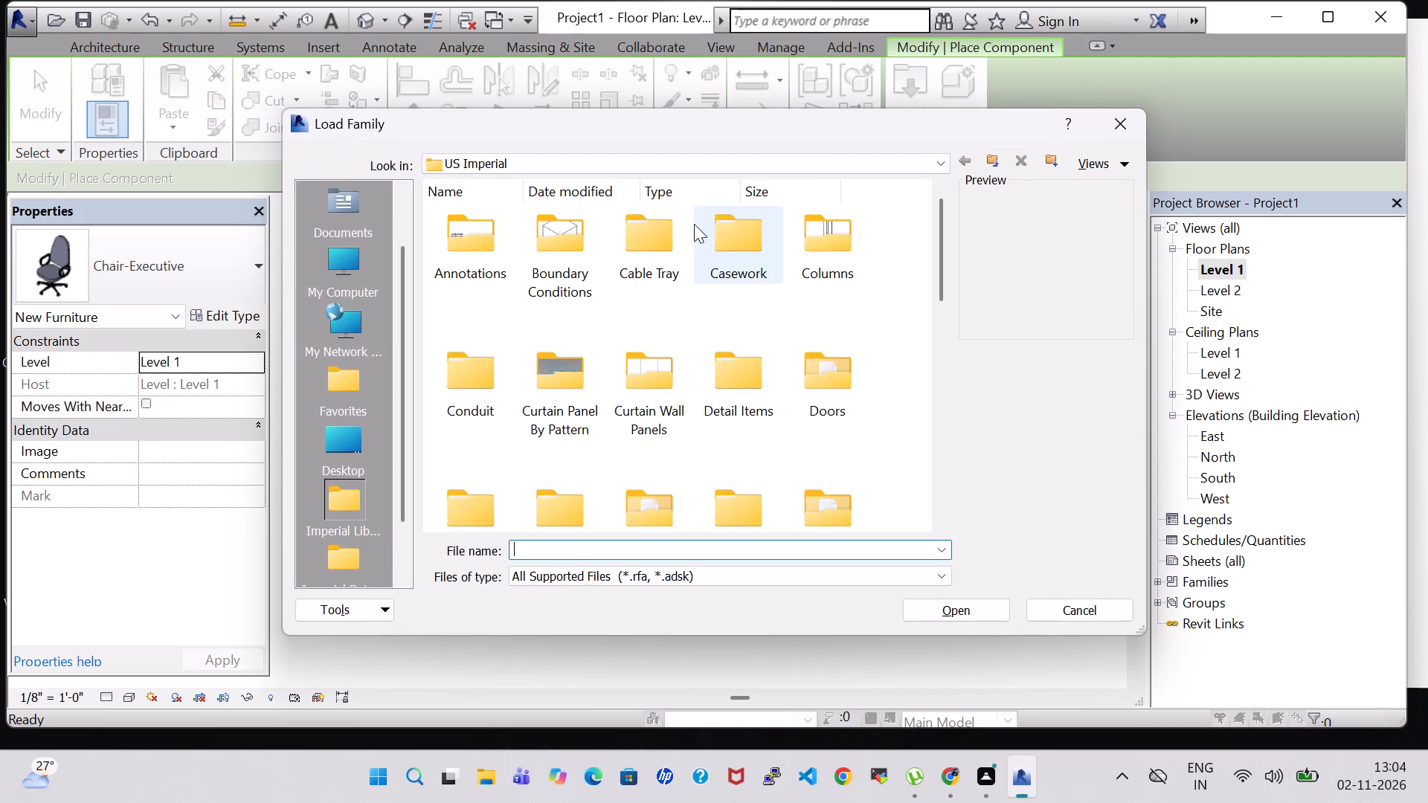
scroll(694, 224, down, 1)
double_click(852, 346)
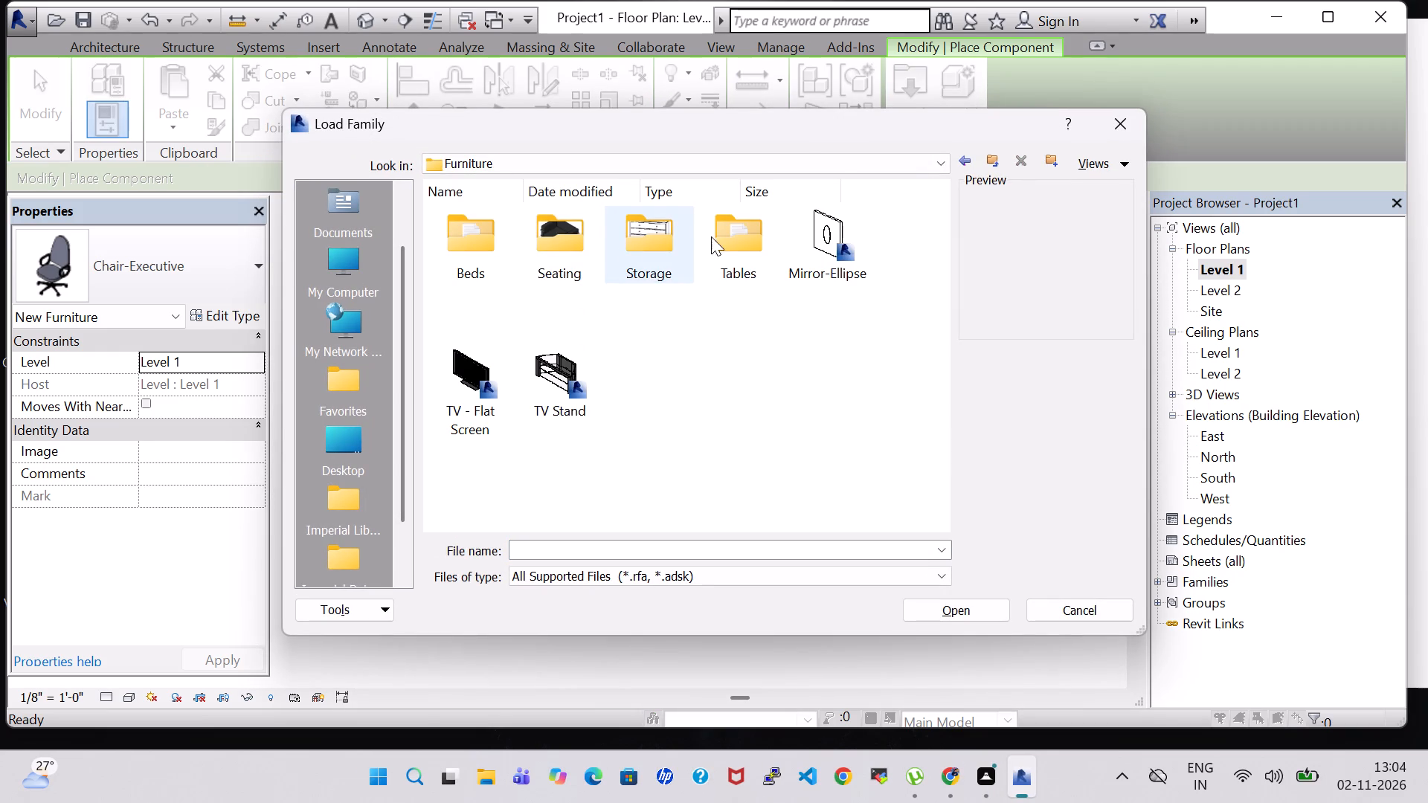
click(958, 162)
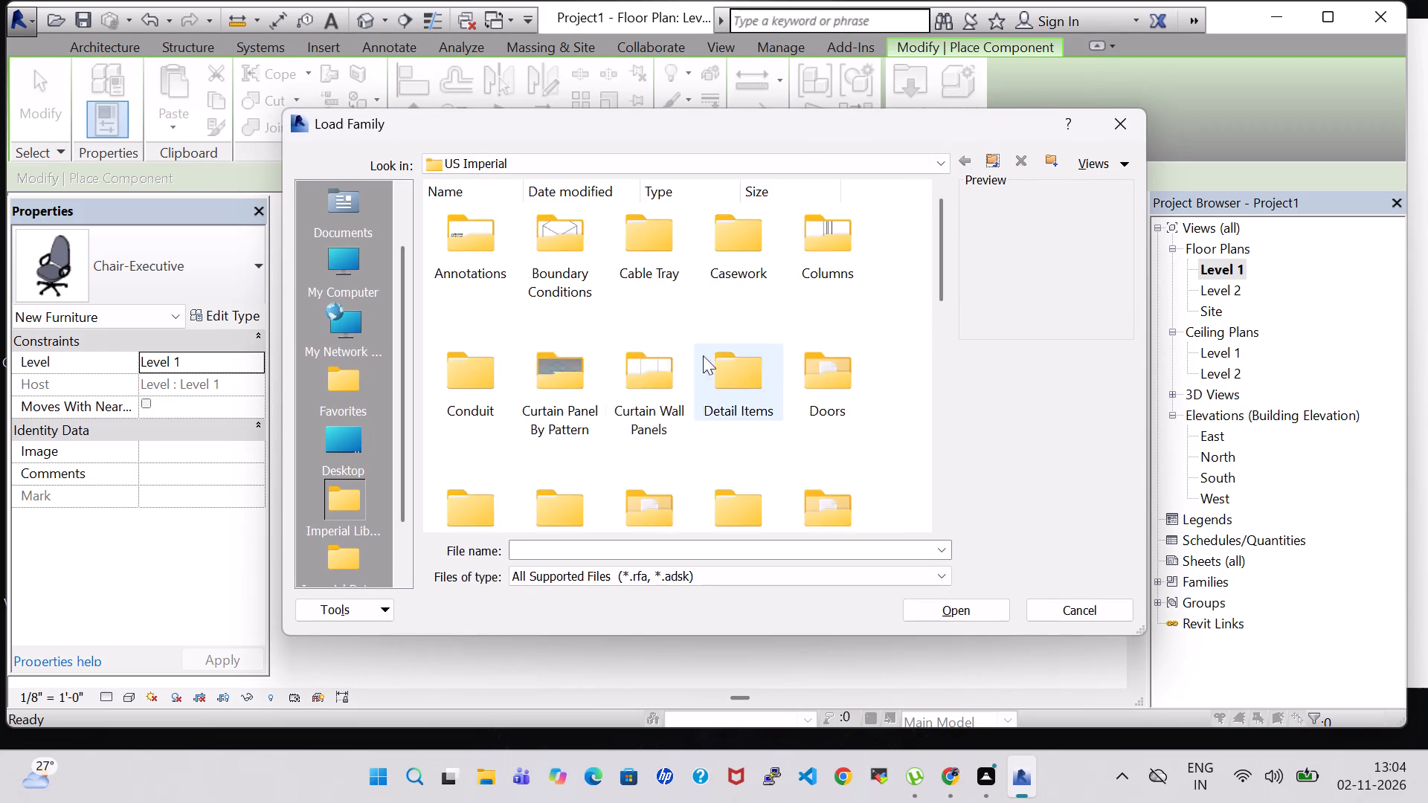
scroll(631, 384, down, 1)
scroll(631, 384, up, 1)
key(p)
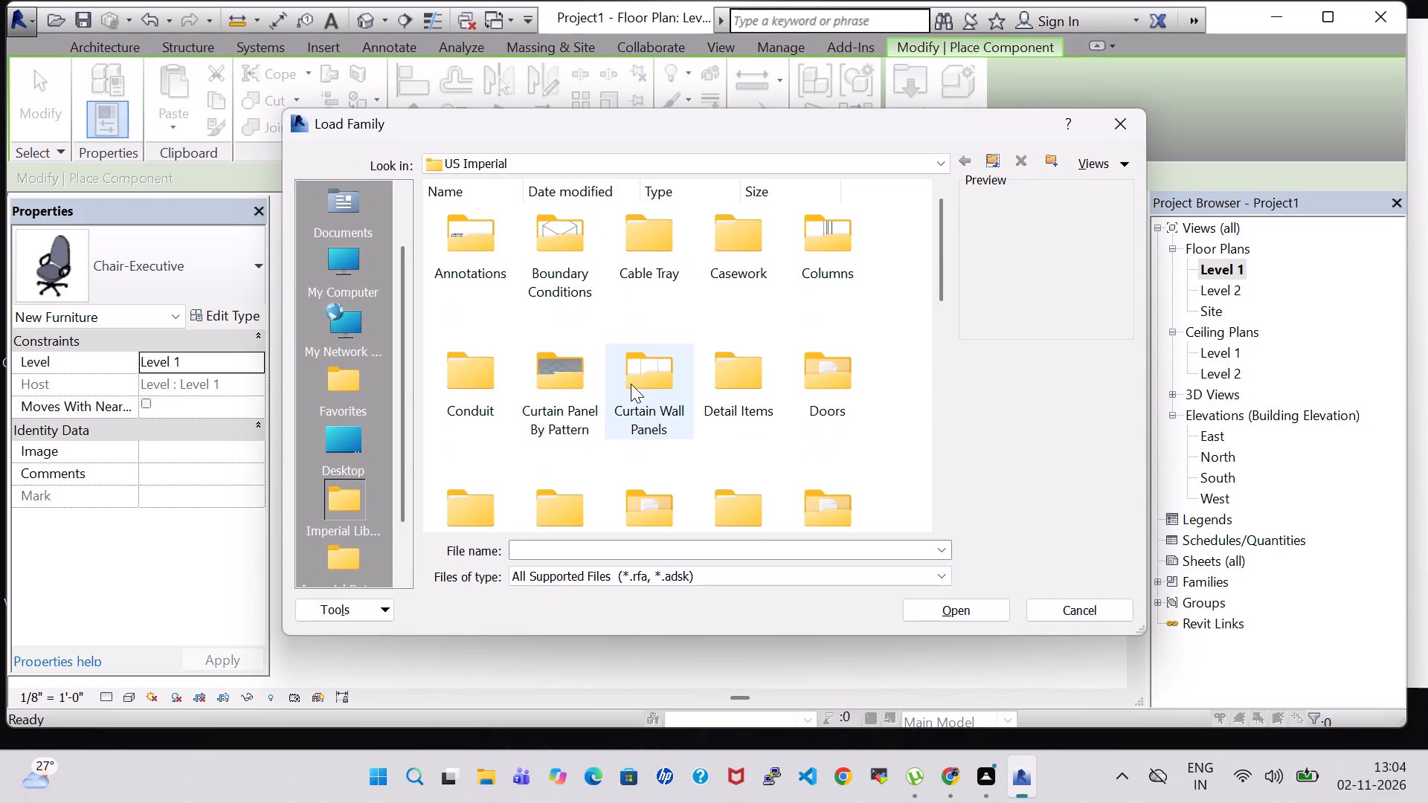
click(631, 384)
key(p)
double_click(575, 238)
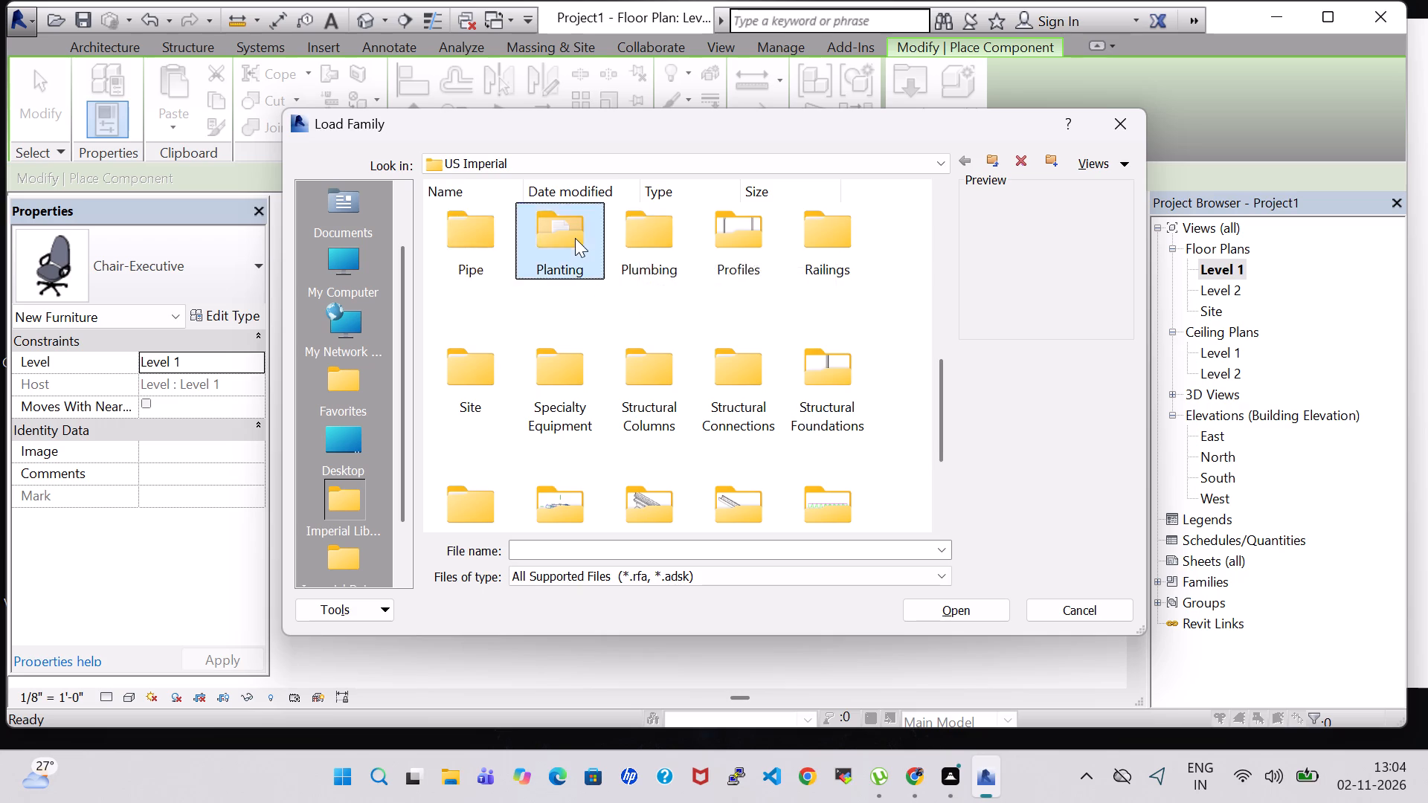
click(462, 251)
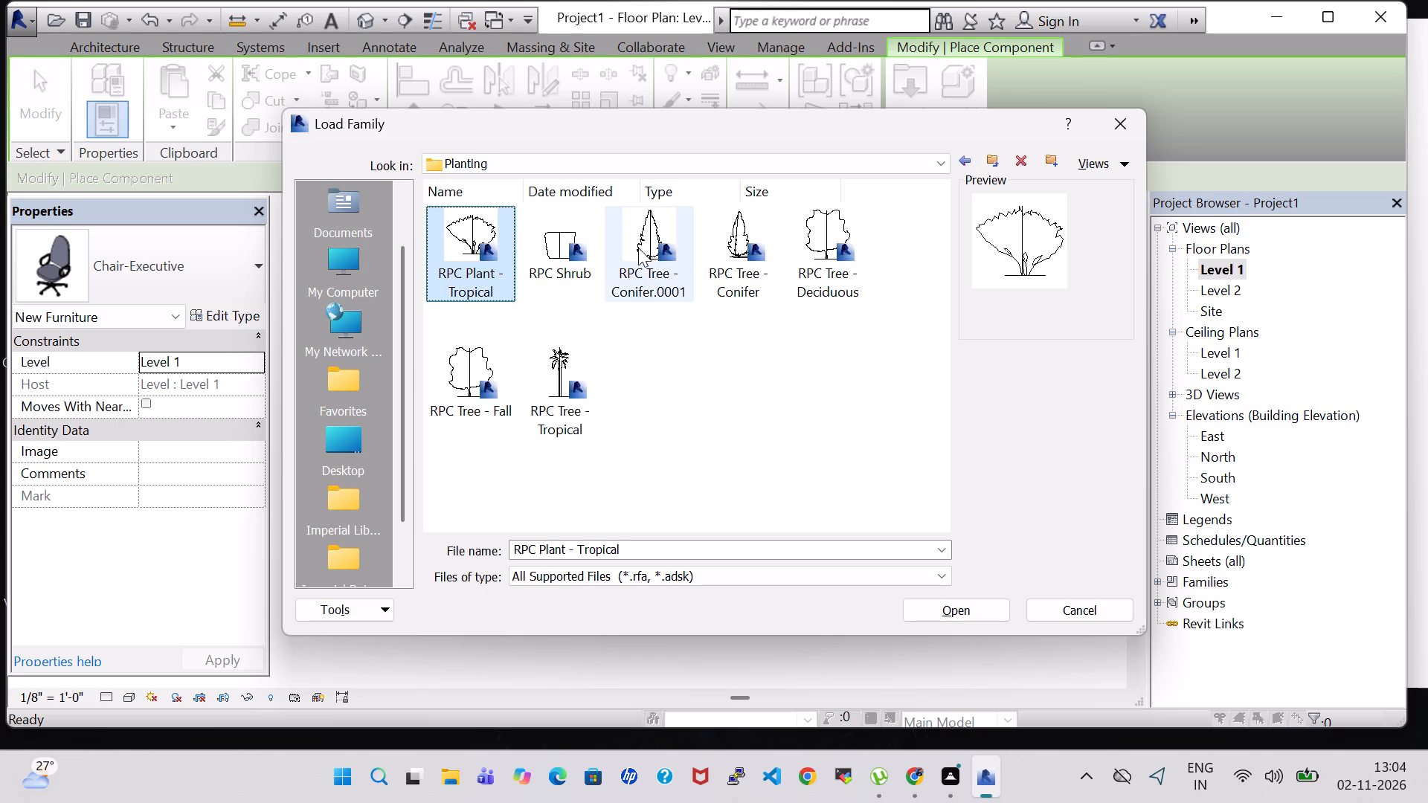
click(637, 253)
click(747, 242)
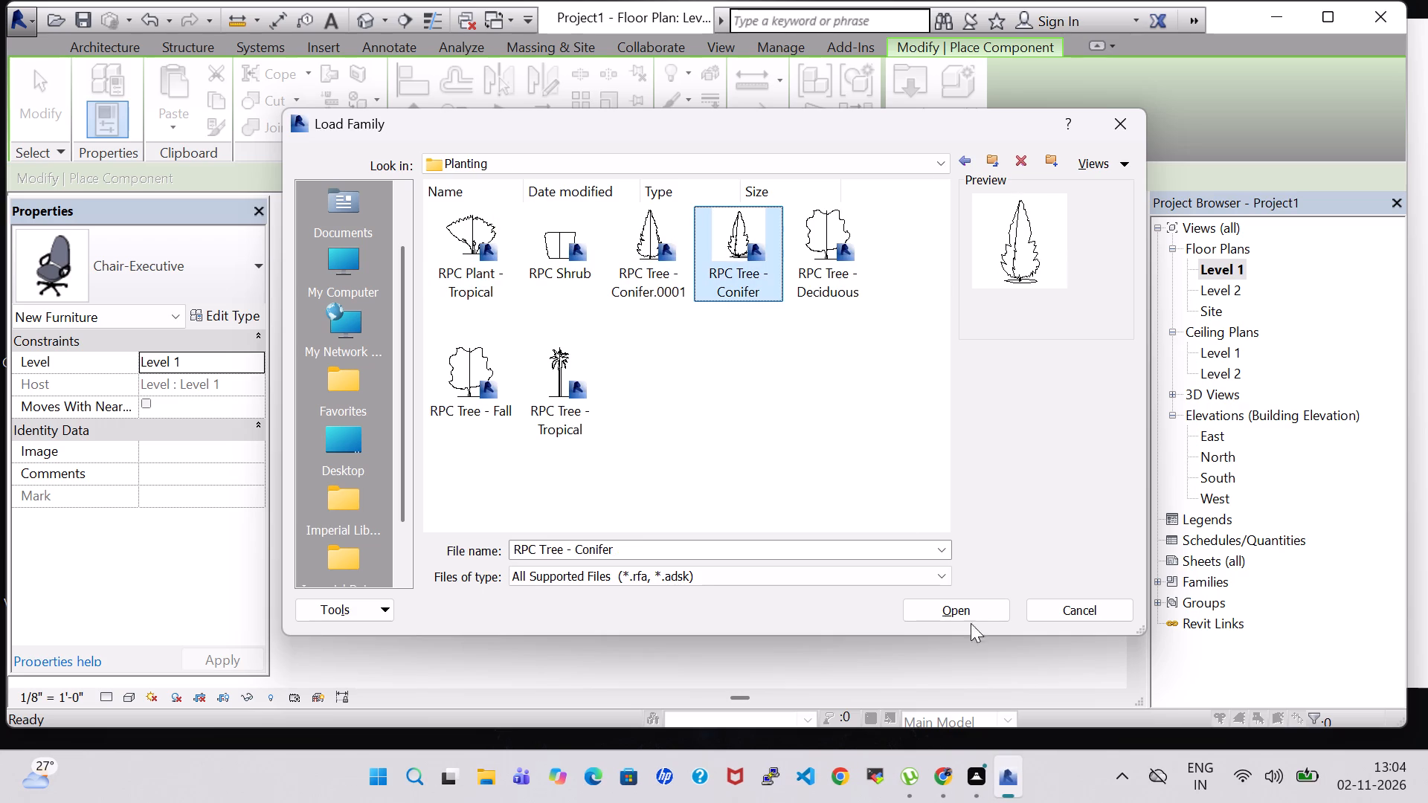
click(965, 612)
Place four Chinese Juniper - 7' conifers in a row along the south setback, from below the guest room to below the utility.
scroll(582, 542, up, 5)
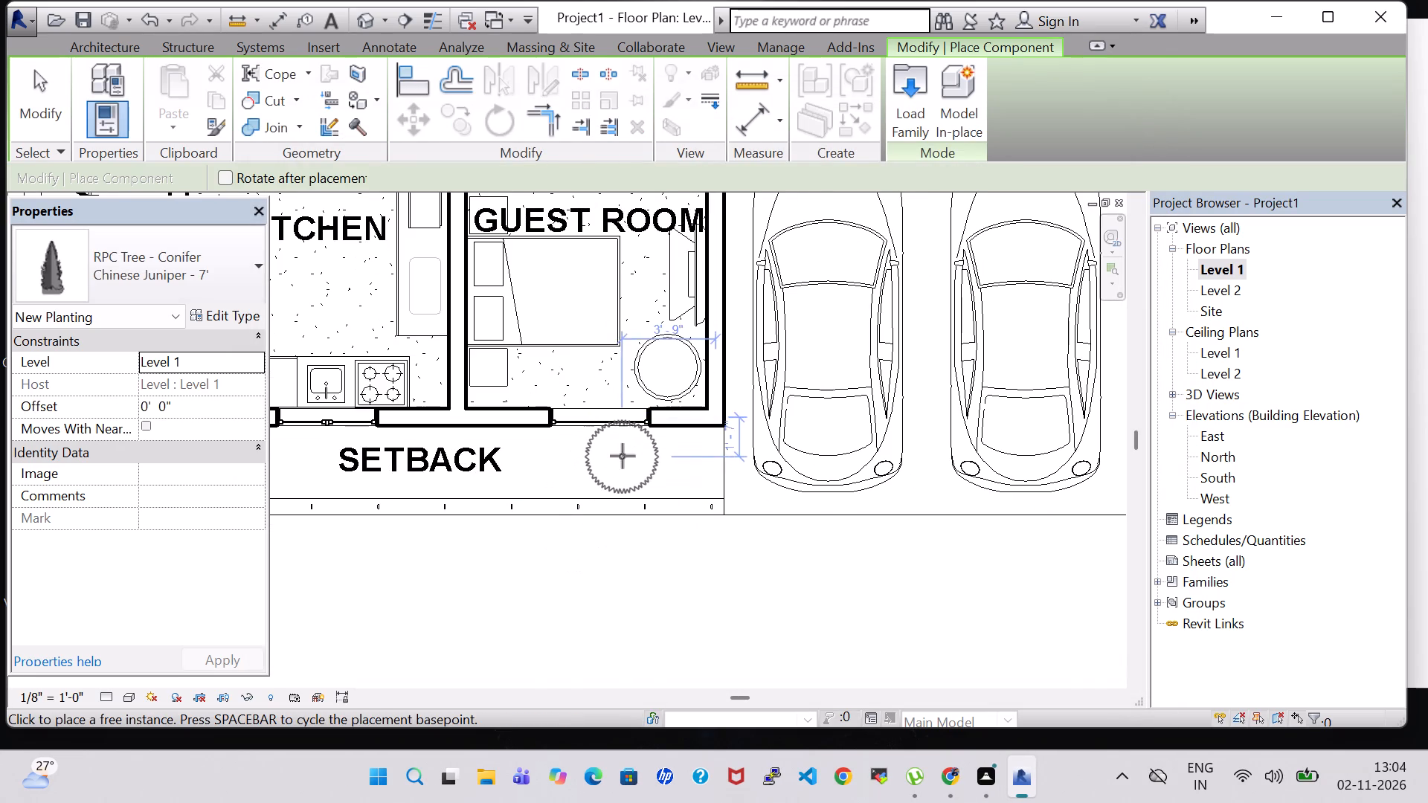
click(662, 460)
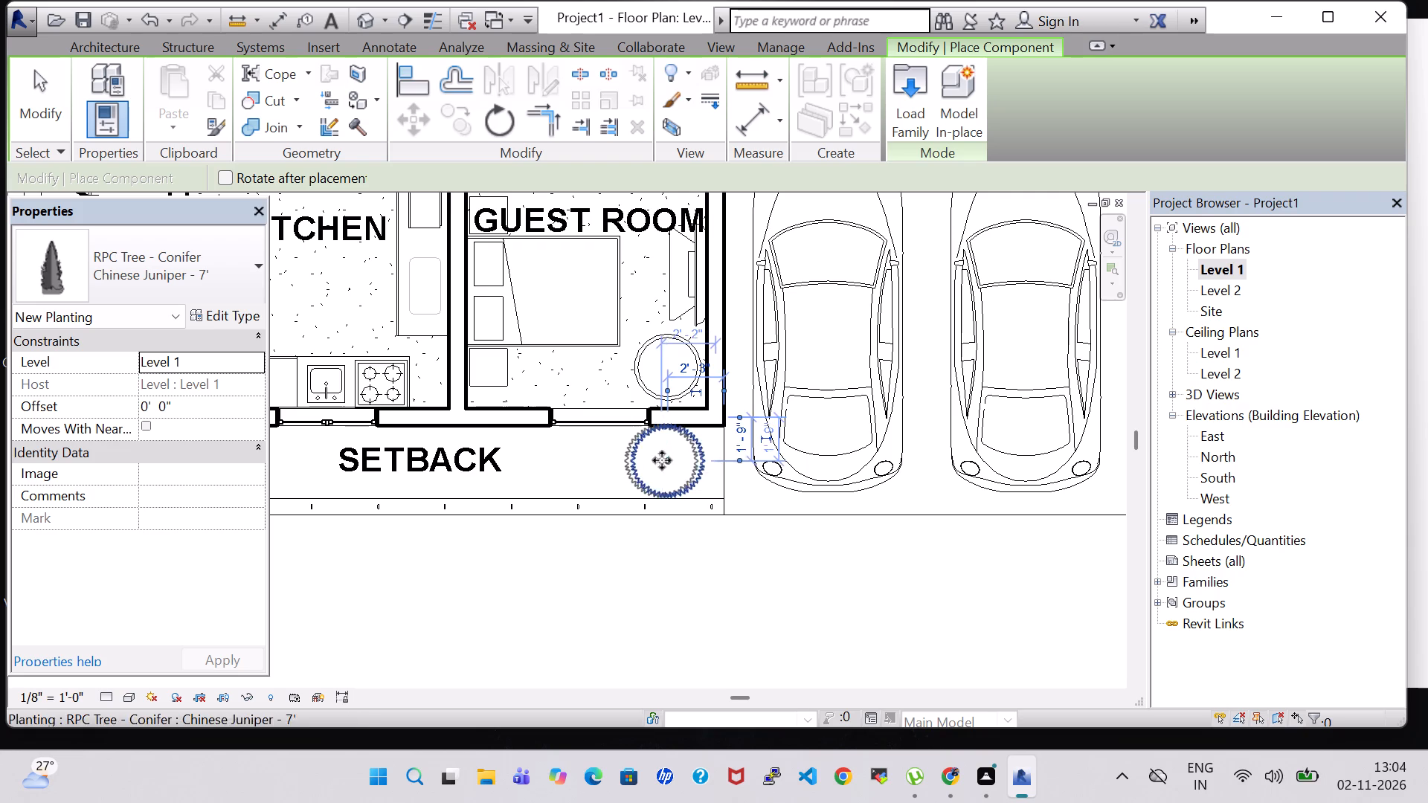
click(475, 469)
middle_drag(495, 469, 671, 469)
click(399, 462)
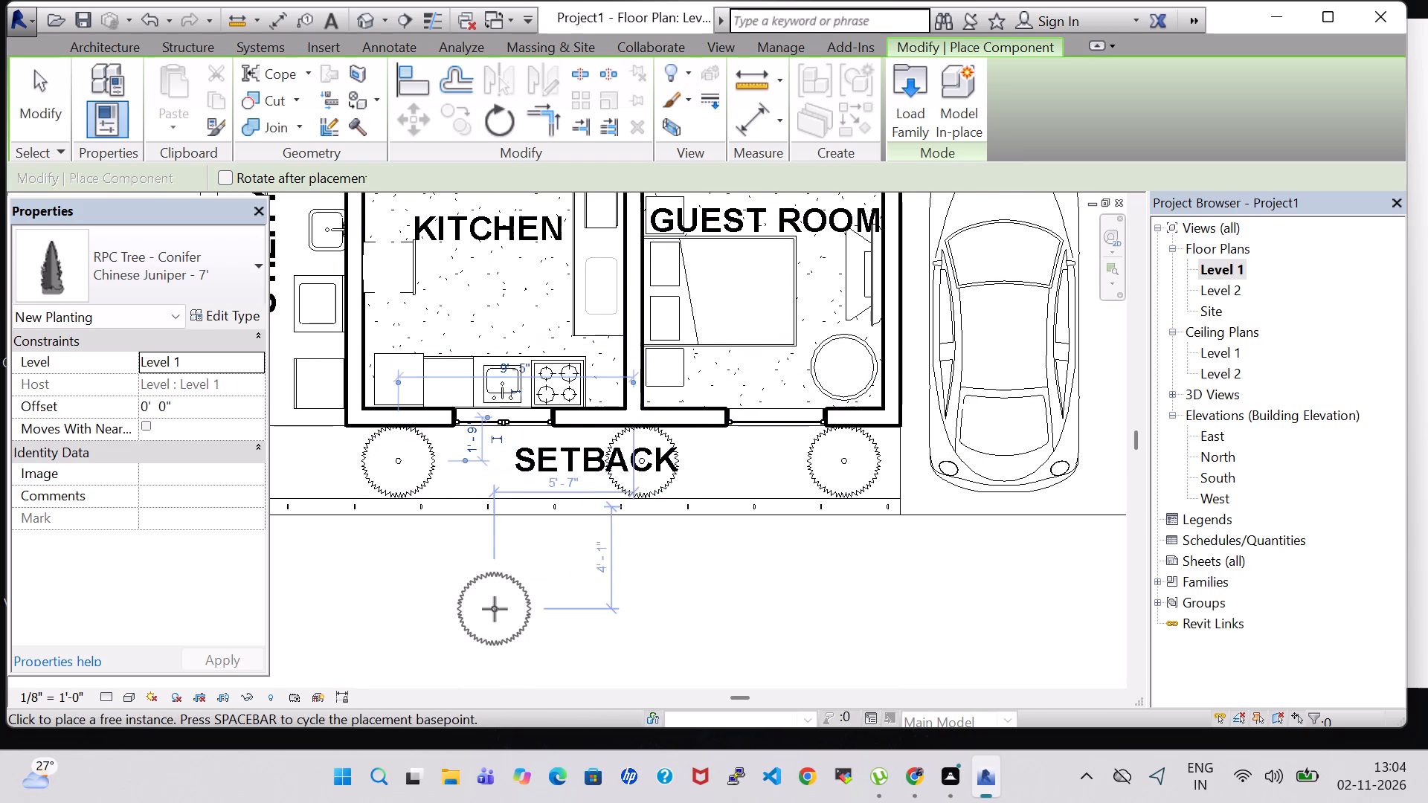
scroll(495, 609, down, 2)
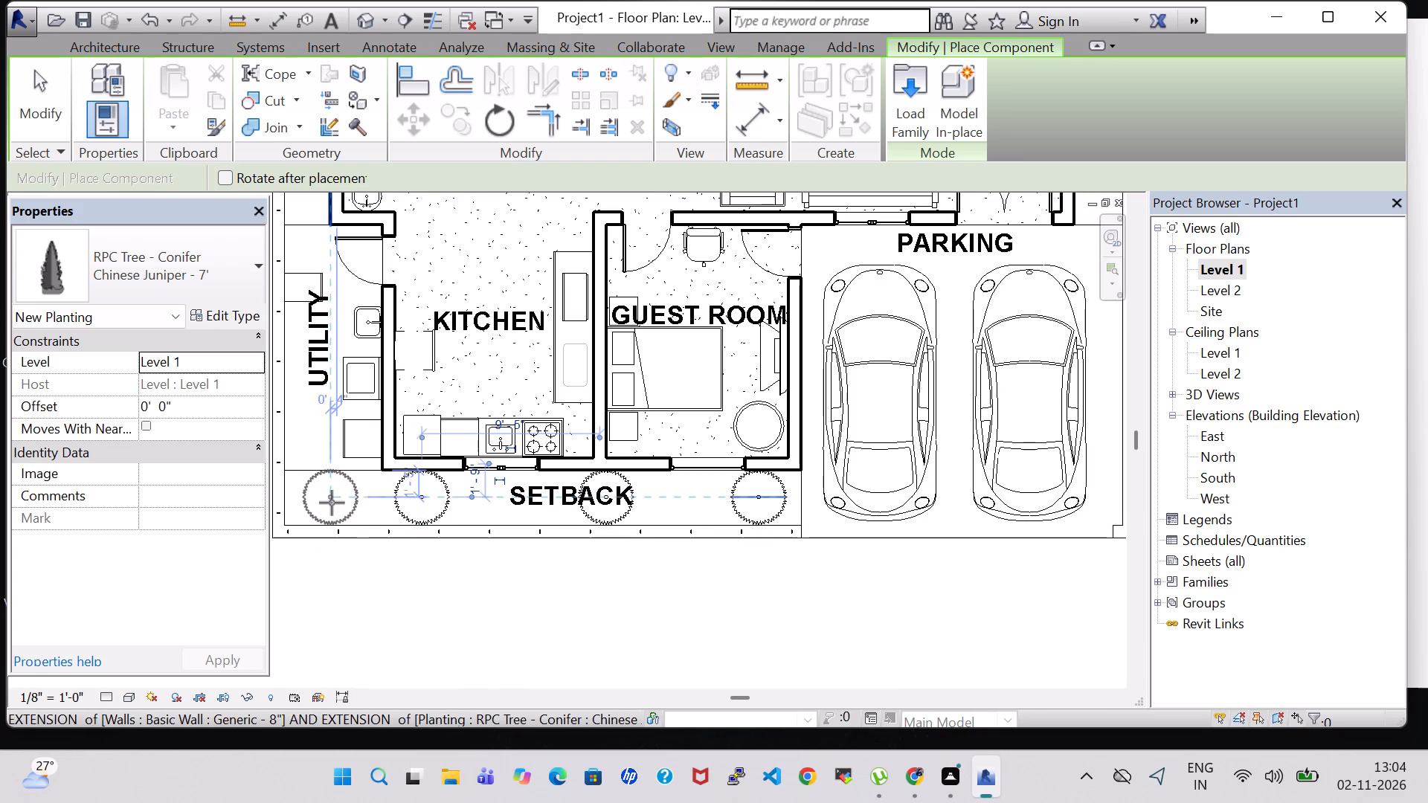
click(332, 503)
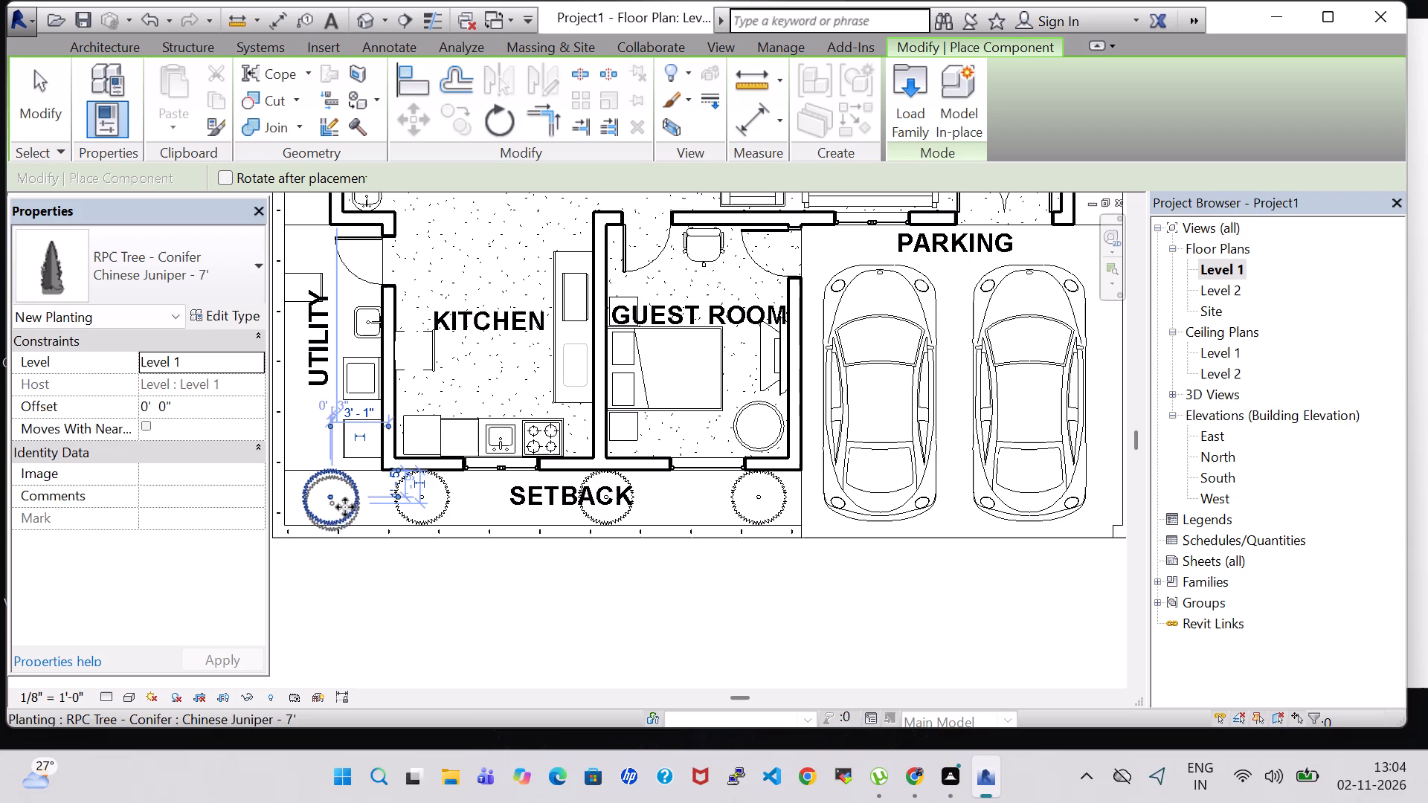
key(Escape)
key(Escape)
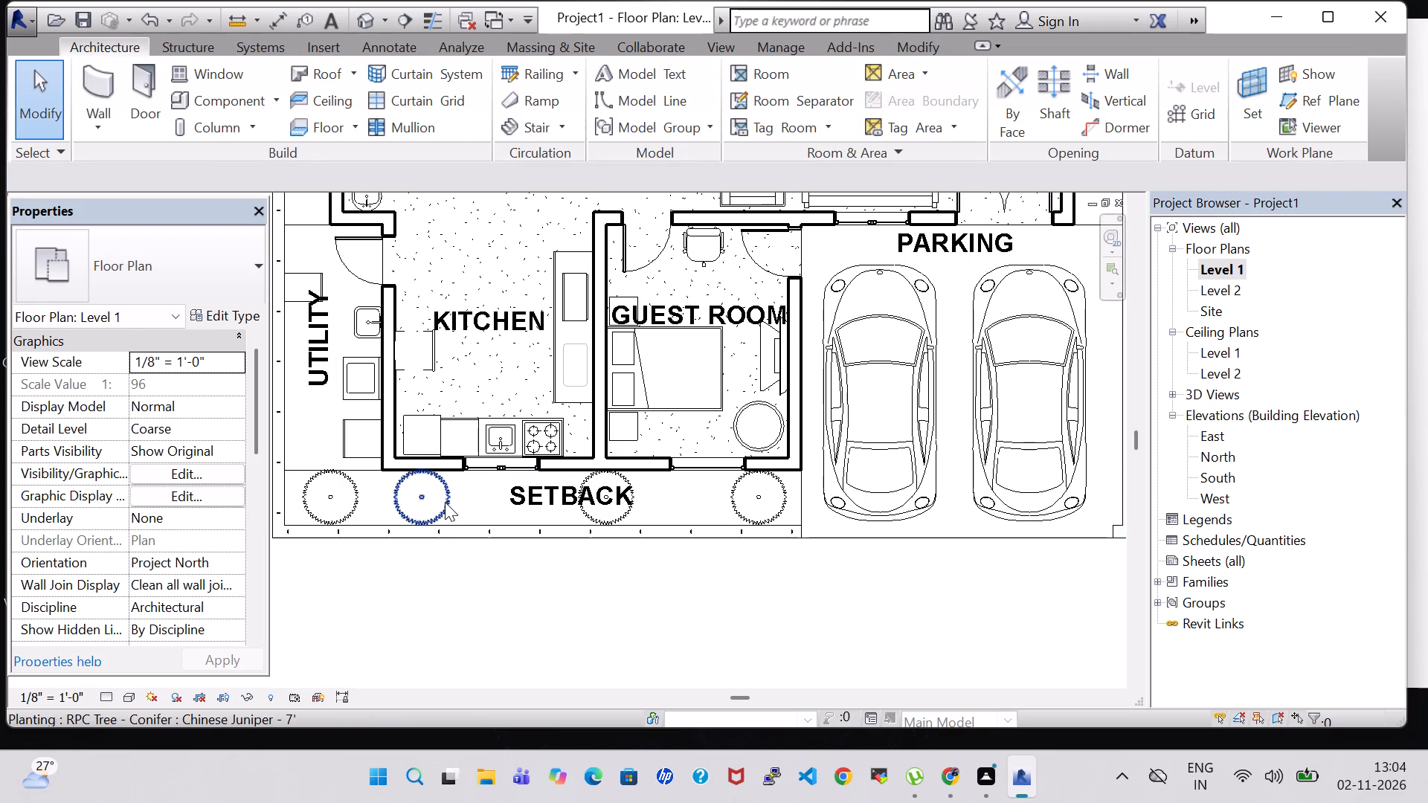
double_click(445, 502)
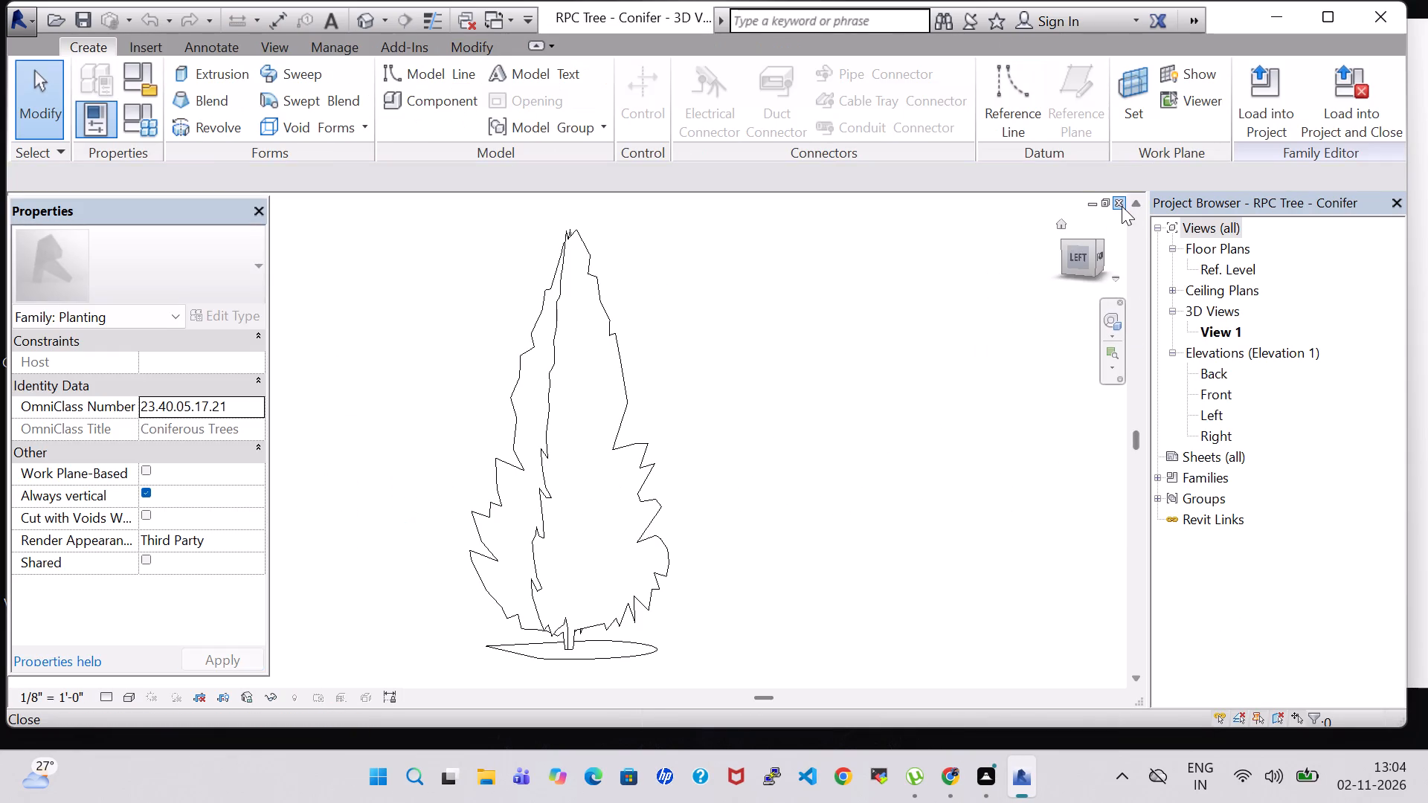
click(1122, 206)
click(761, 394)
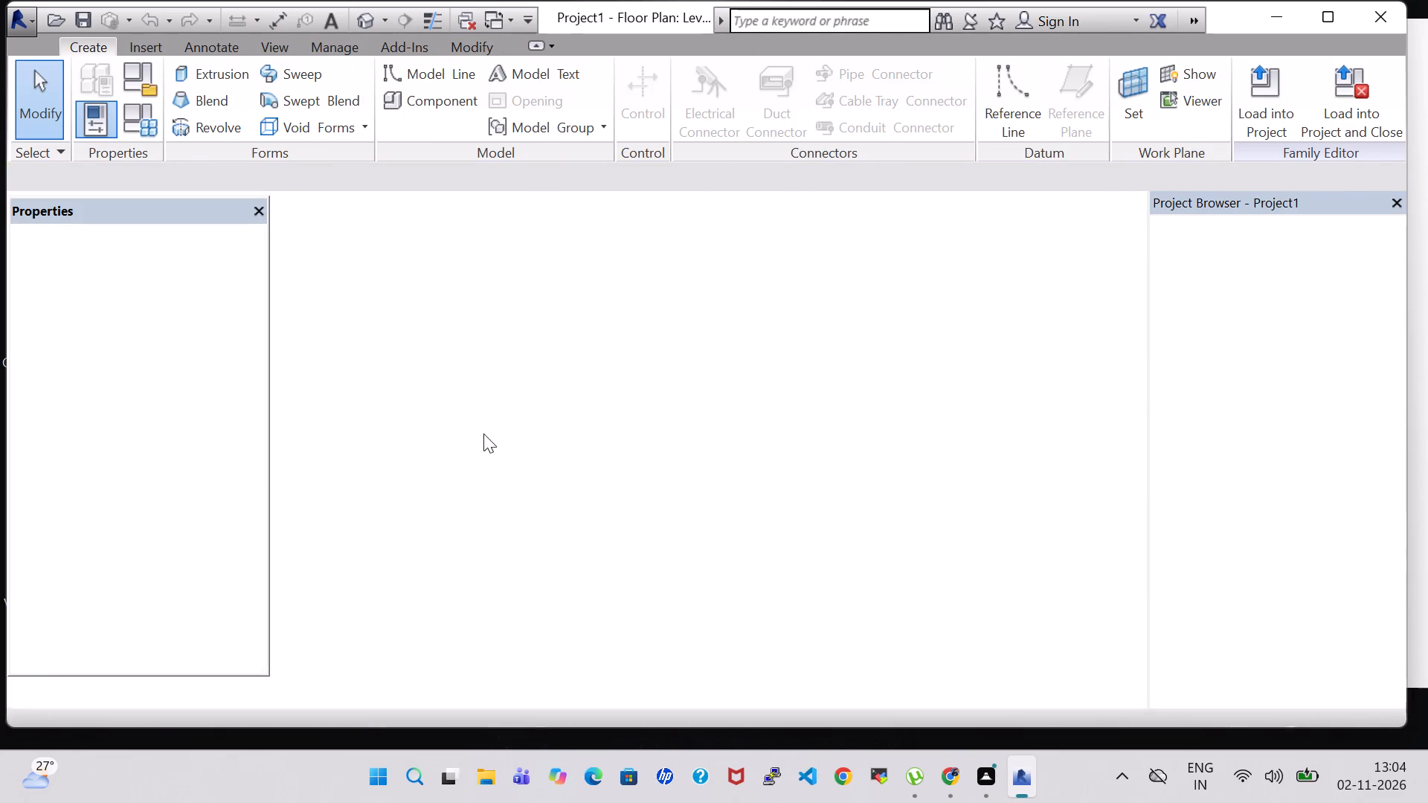
Nudge the setback conifer second from the west five increments east, toward the kitchen window.
click(431, 500)
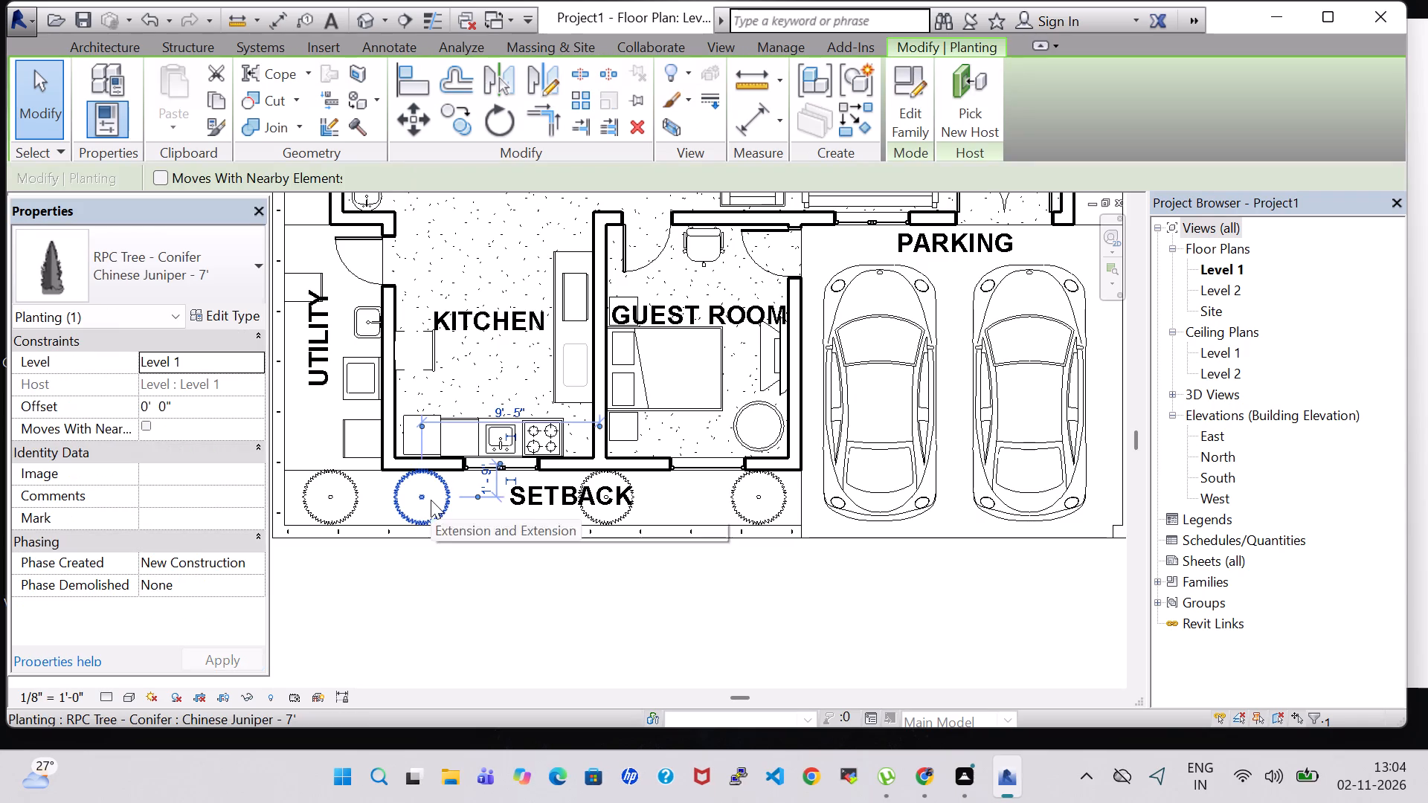
key(Right)
key(Right)
key(Right)
key(Right)
key(Right)
key(Right)
key(Right)
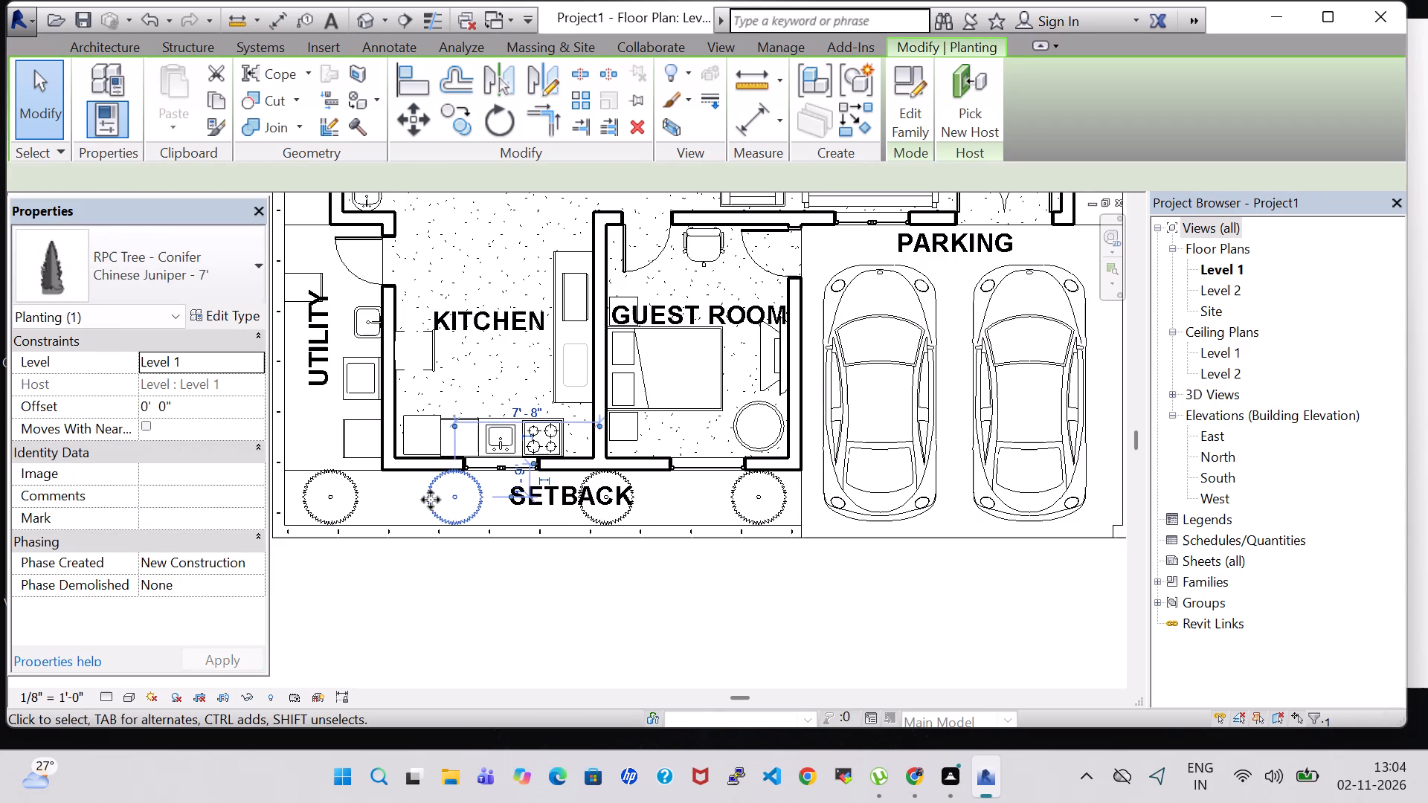
key(Left)
key(Left)
click(545, 598)
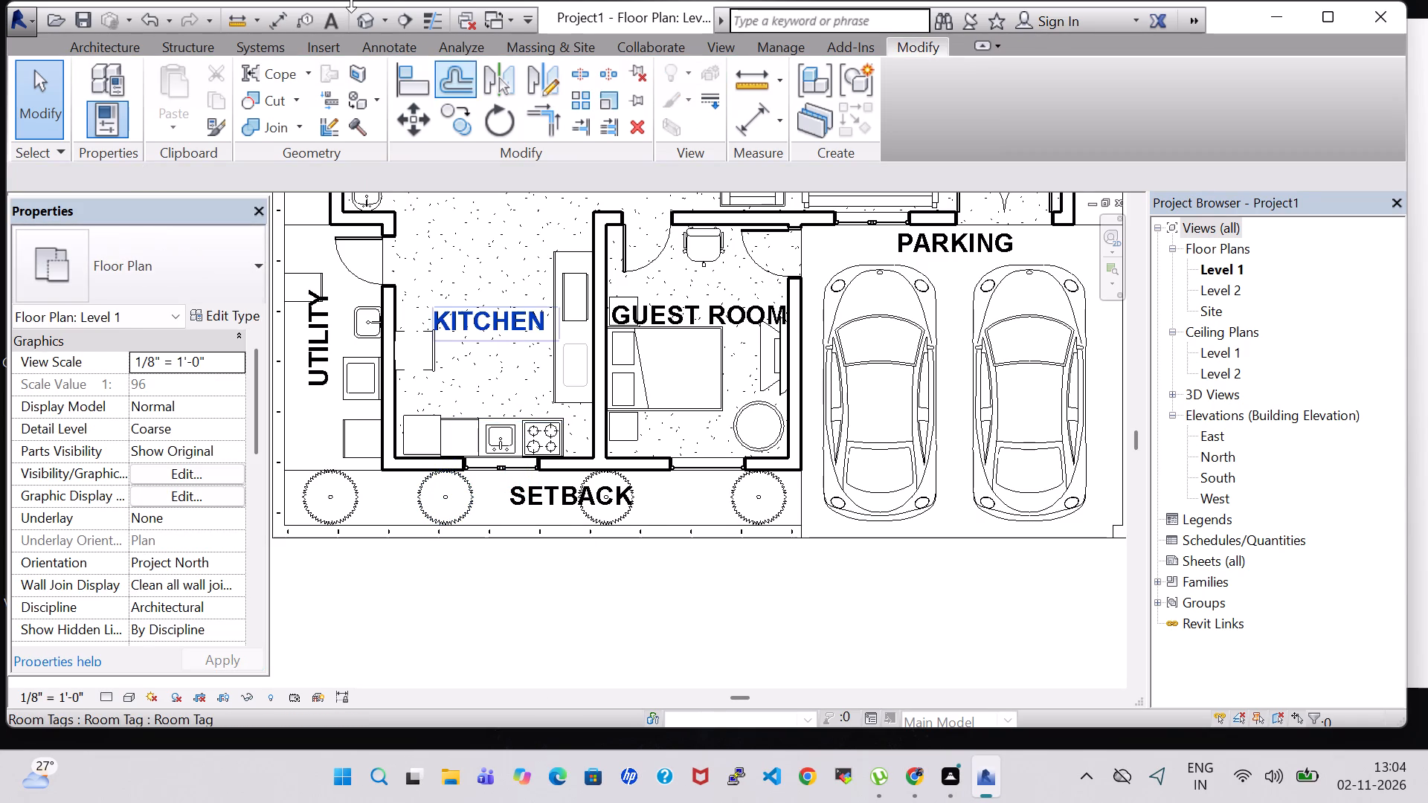
Examine the furnished house layout and the conifers along the south setback from above in the 3D view.
click(367, 21)
scroll(922, 322, down, 2)
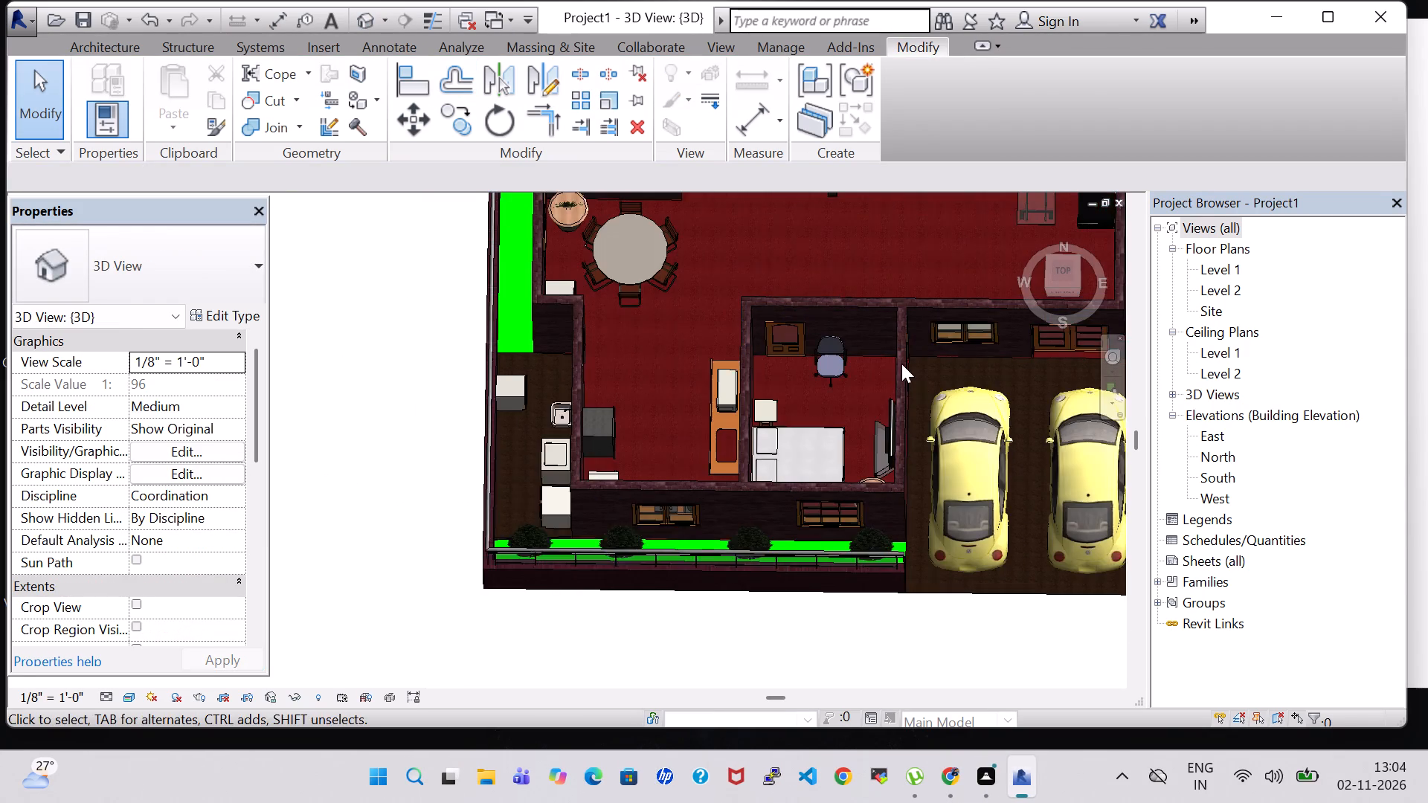
middle_drag(872, 247, 687, 415)
click(1061, 246)
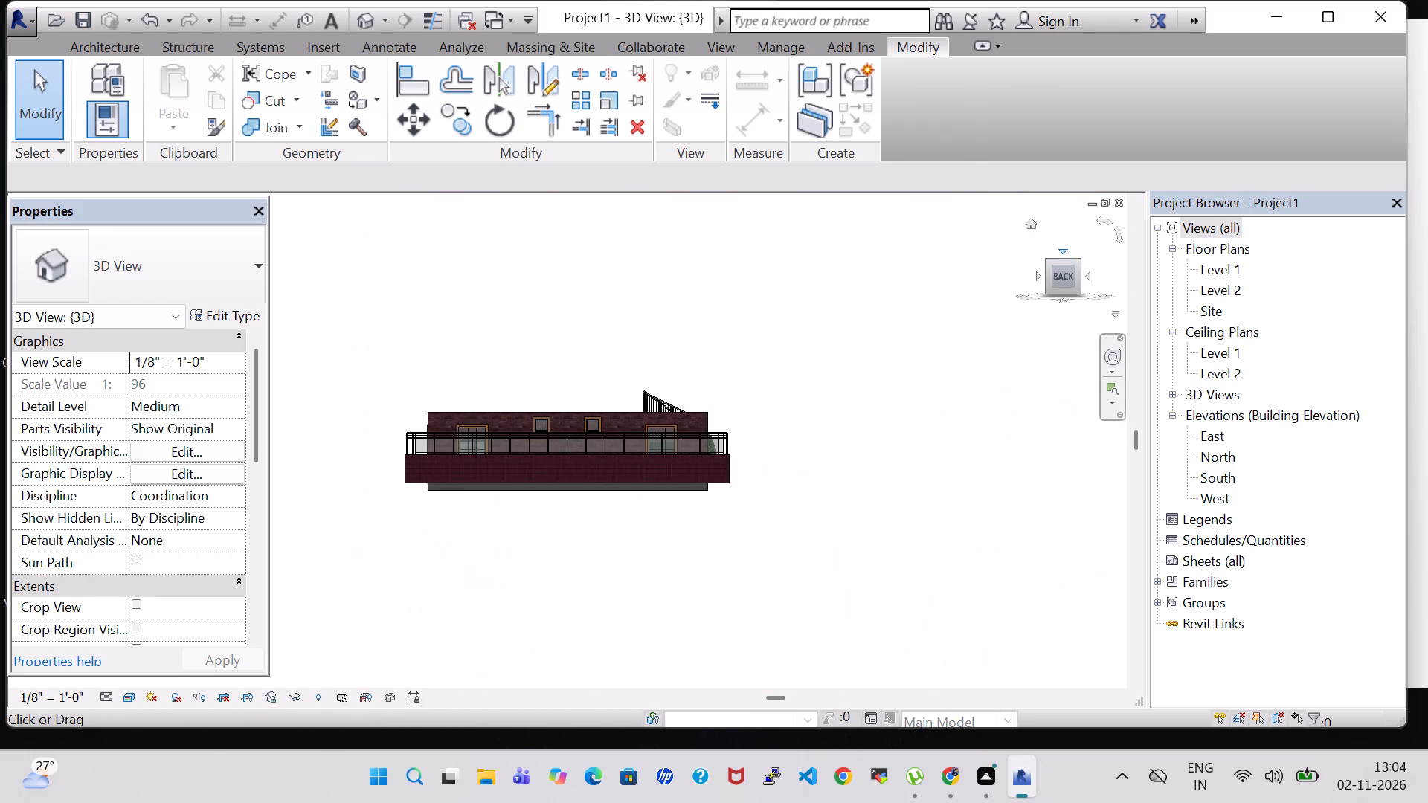
click(1065, 250)
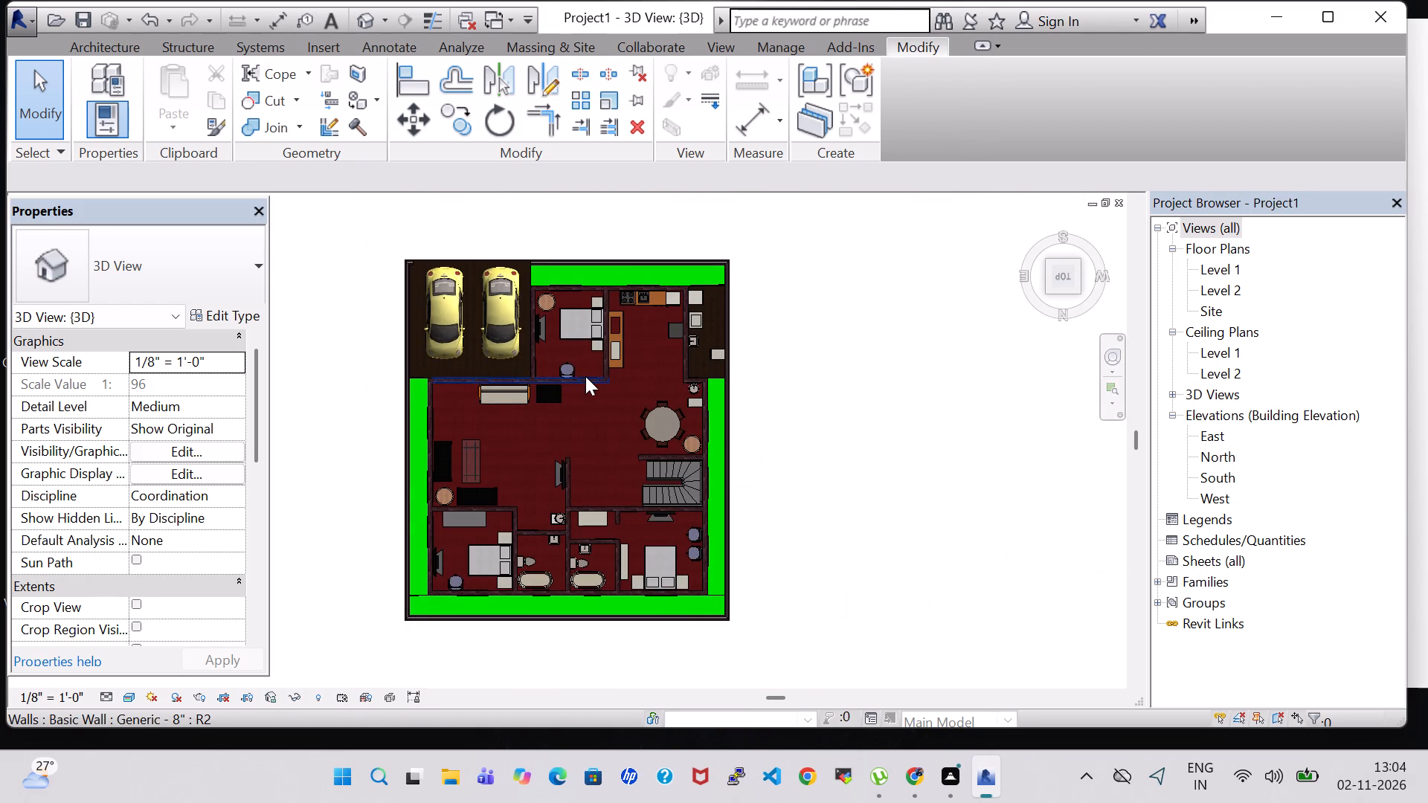
scroll(585, 376, up, 1)
middle_drag(806, 407, 863, 406)
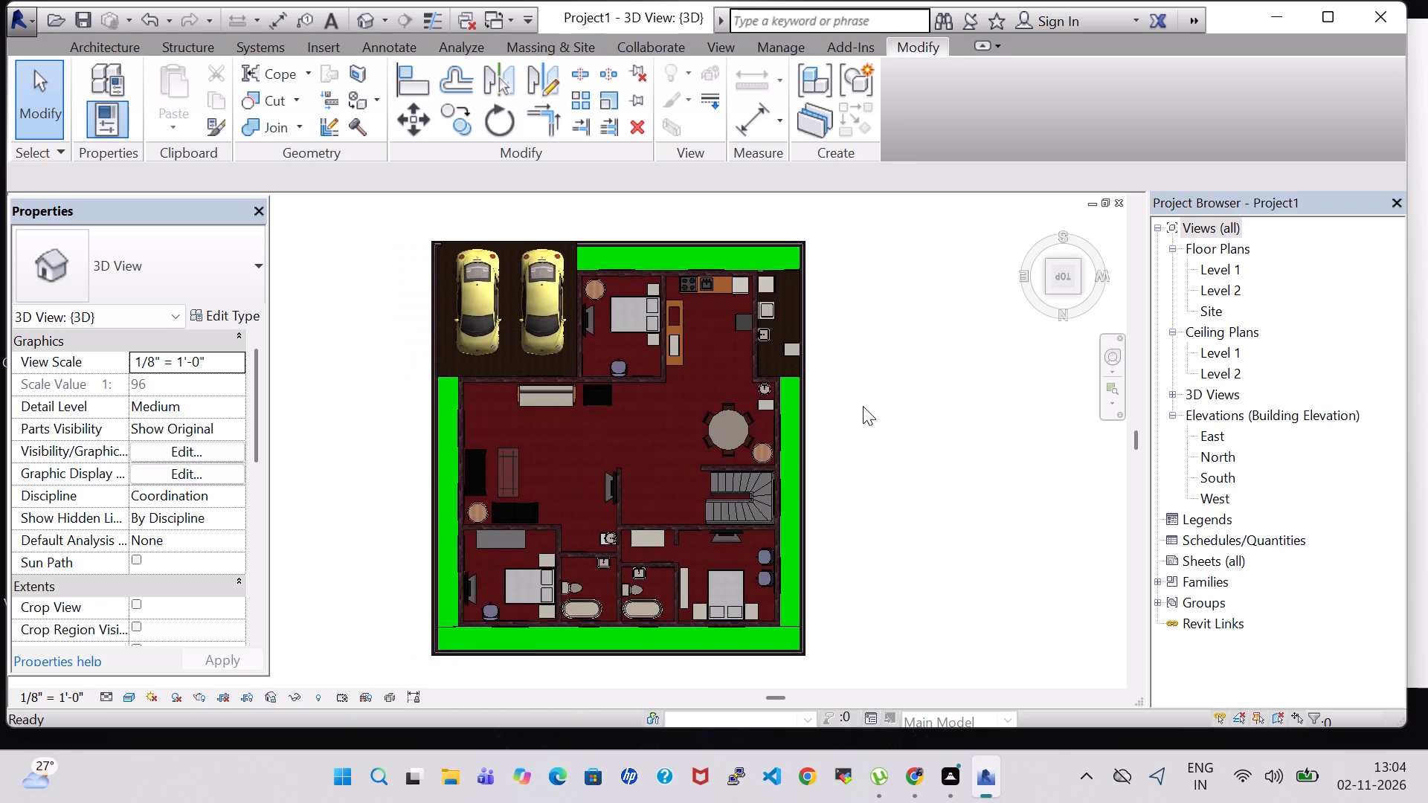
scroll(863, 406, up, 1)
middle_drag(863, 406, 920, 391)
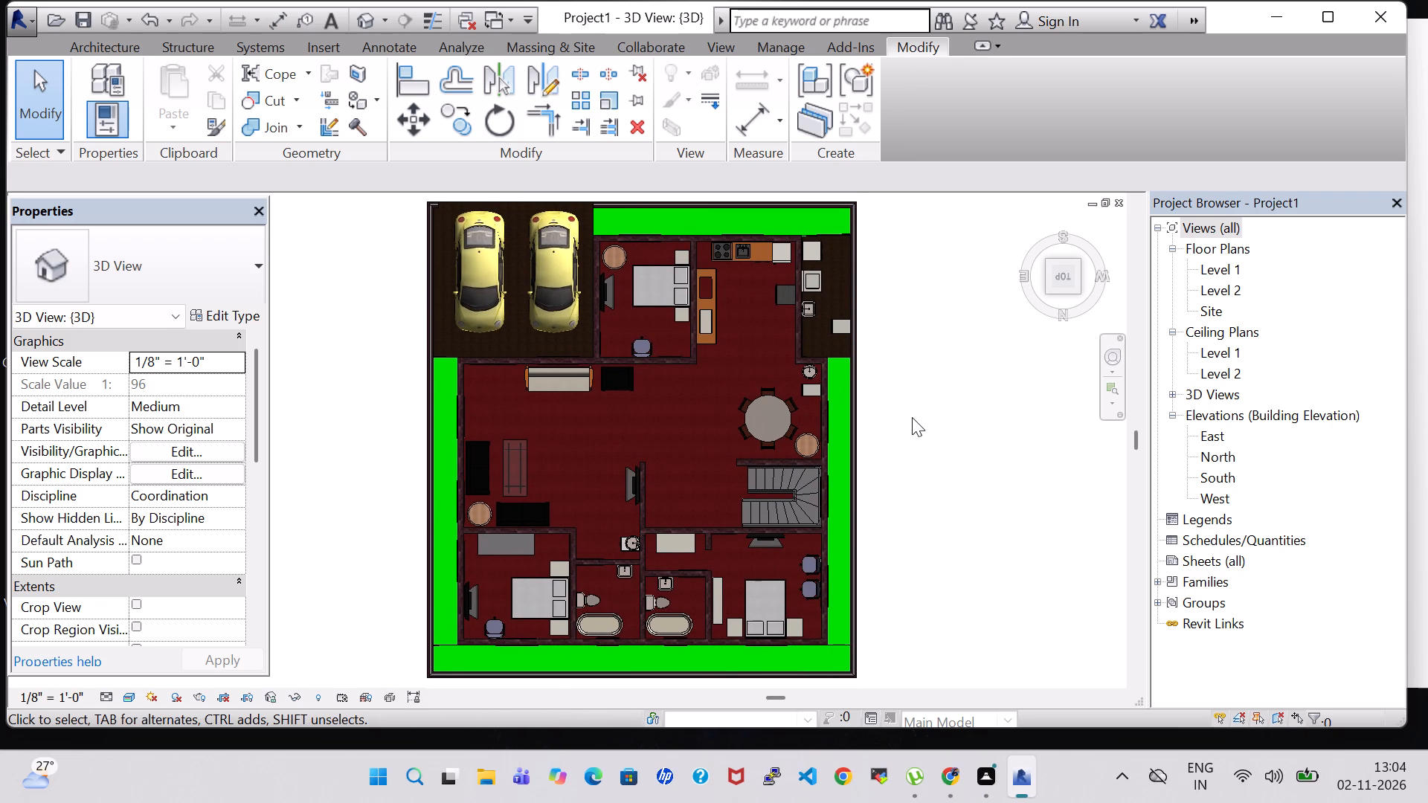
middle_drag(344, 596, 825, 525)
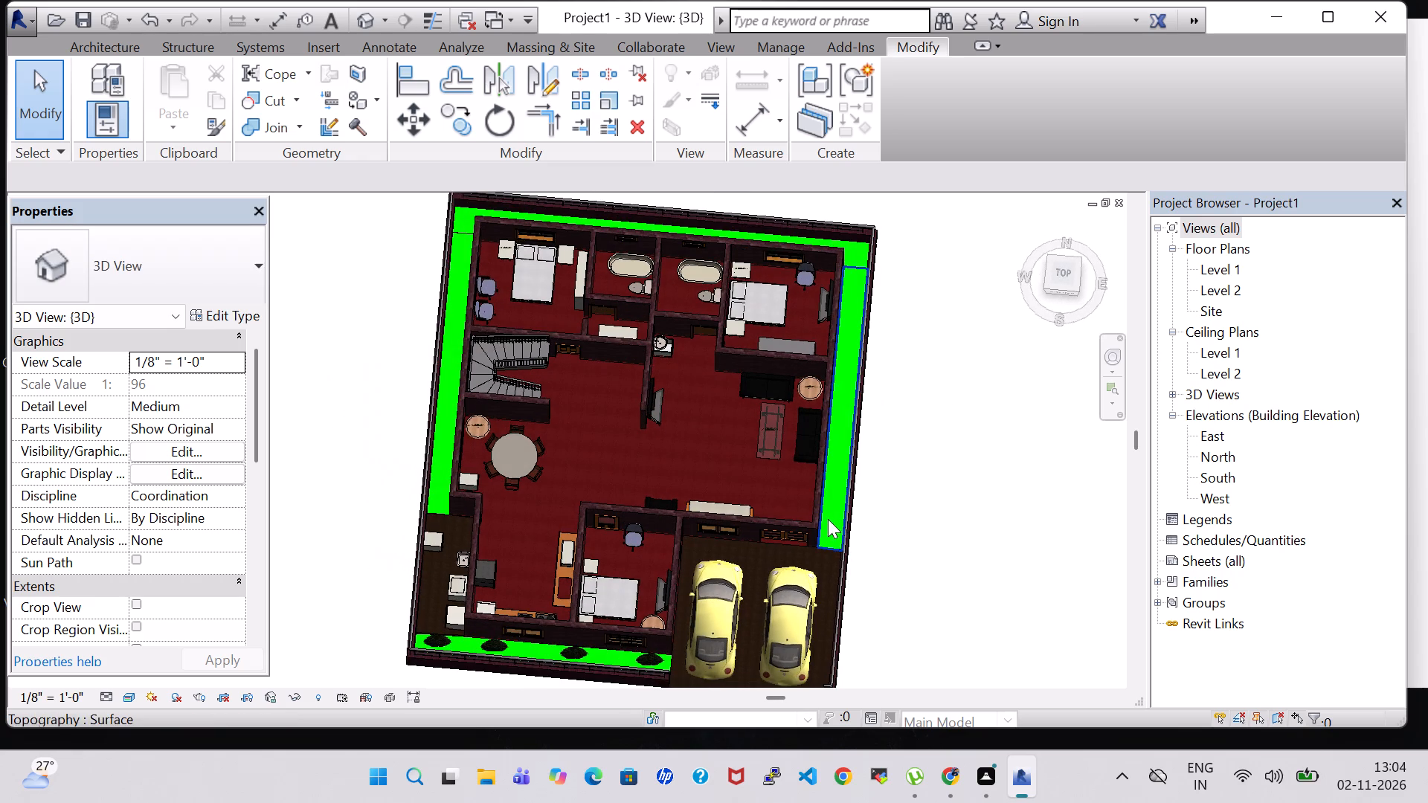
shift+middle_drag(899, 519, 928, 506)
shift+middle_drag(925, 506, 918, 515)
shift+middle_click(918, 515)
shift+middle_drag(941, 520, 939, 528)
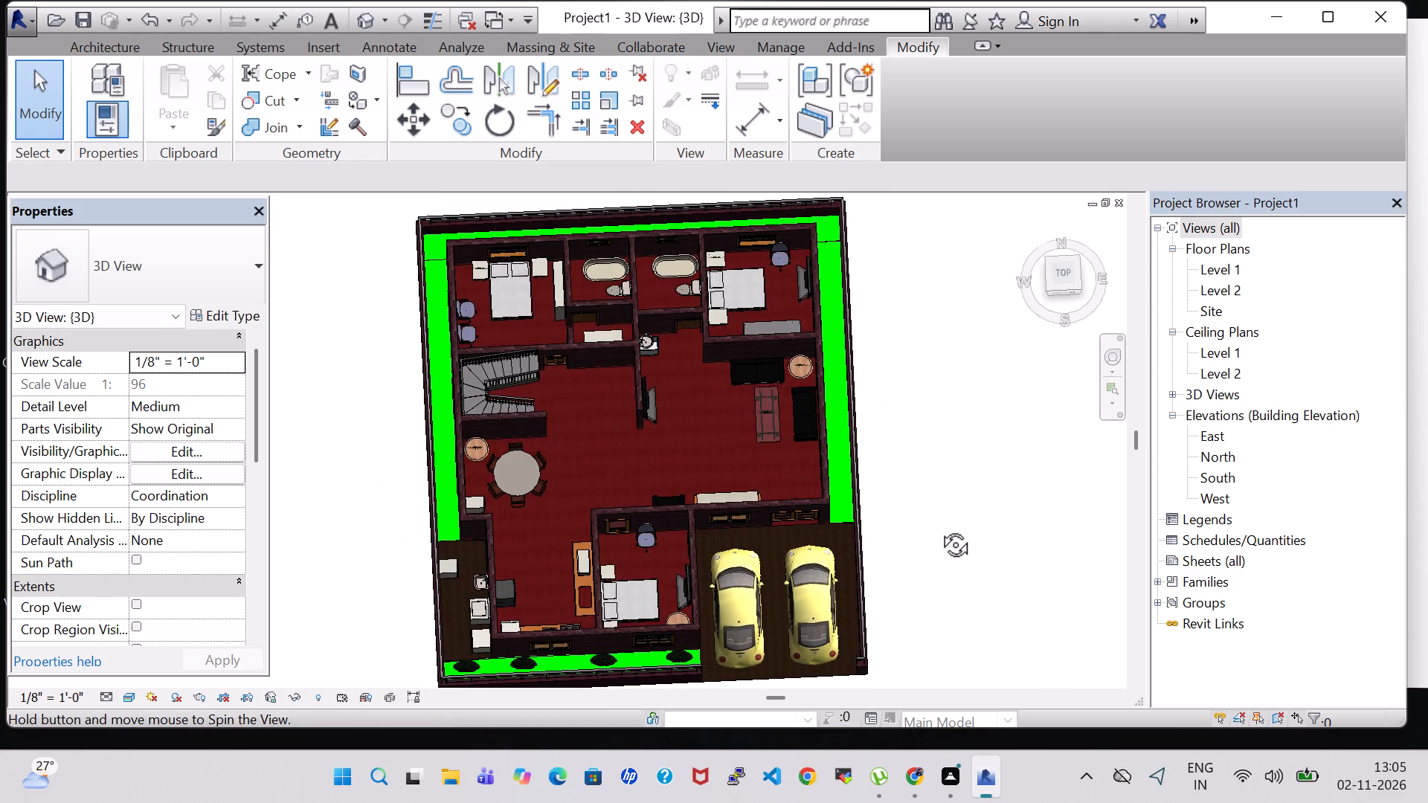
shift+middle_drag(939, 528, 936, 539)
shift+middle_click(936, 539)
shift+middle_click(936, 544)
shift+middle_drag(936, 544, 923, 546)
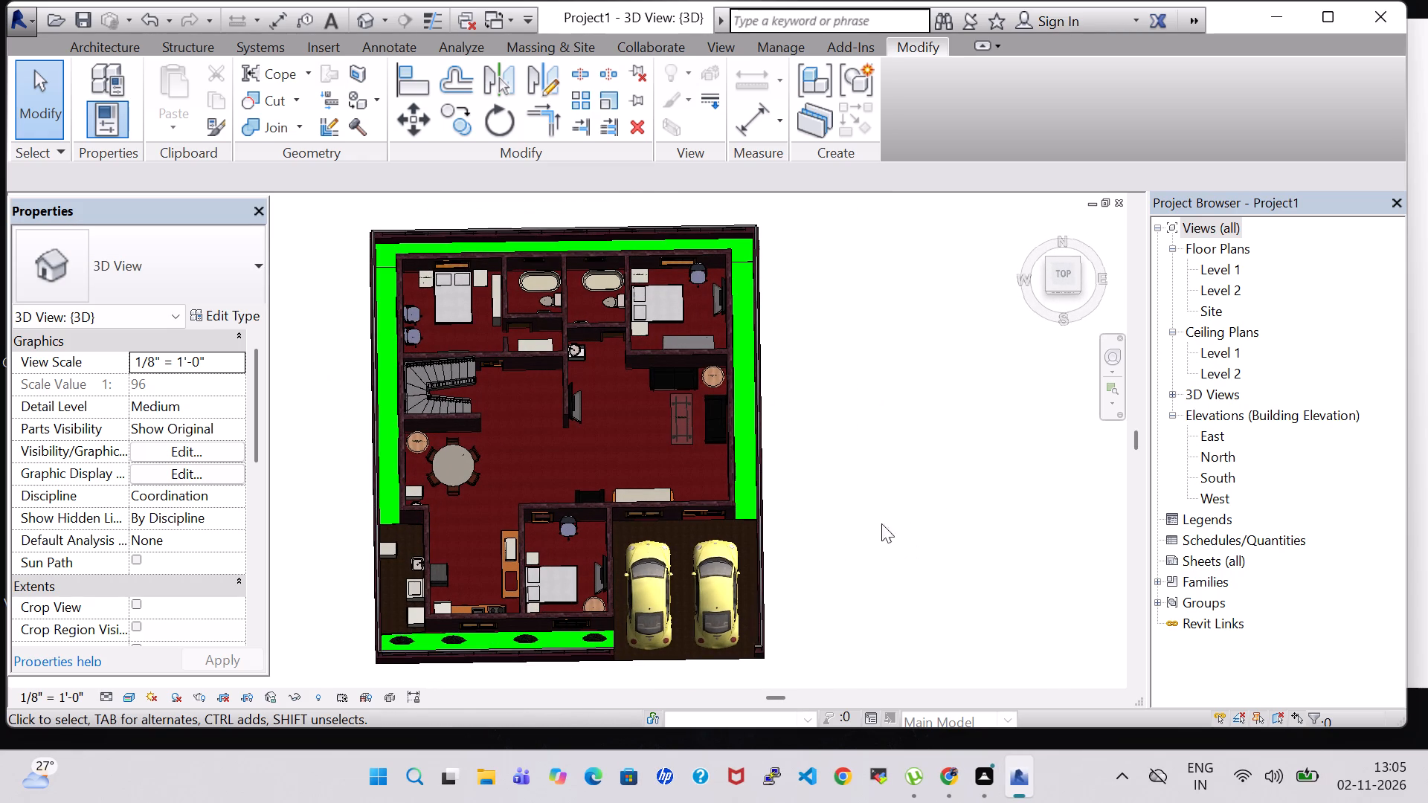
middle_drag(837, 496, 937, 496)
shift+middle_drag(937, 496, 936, 501)
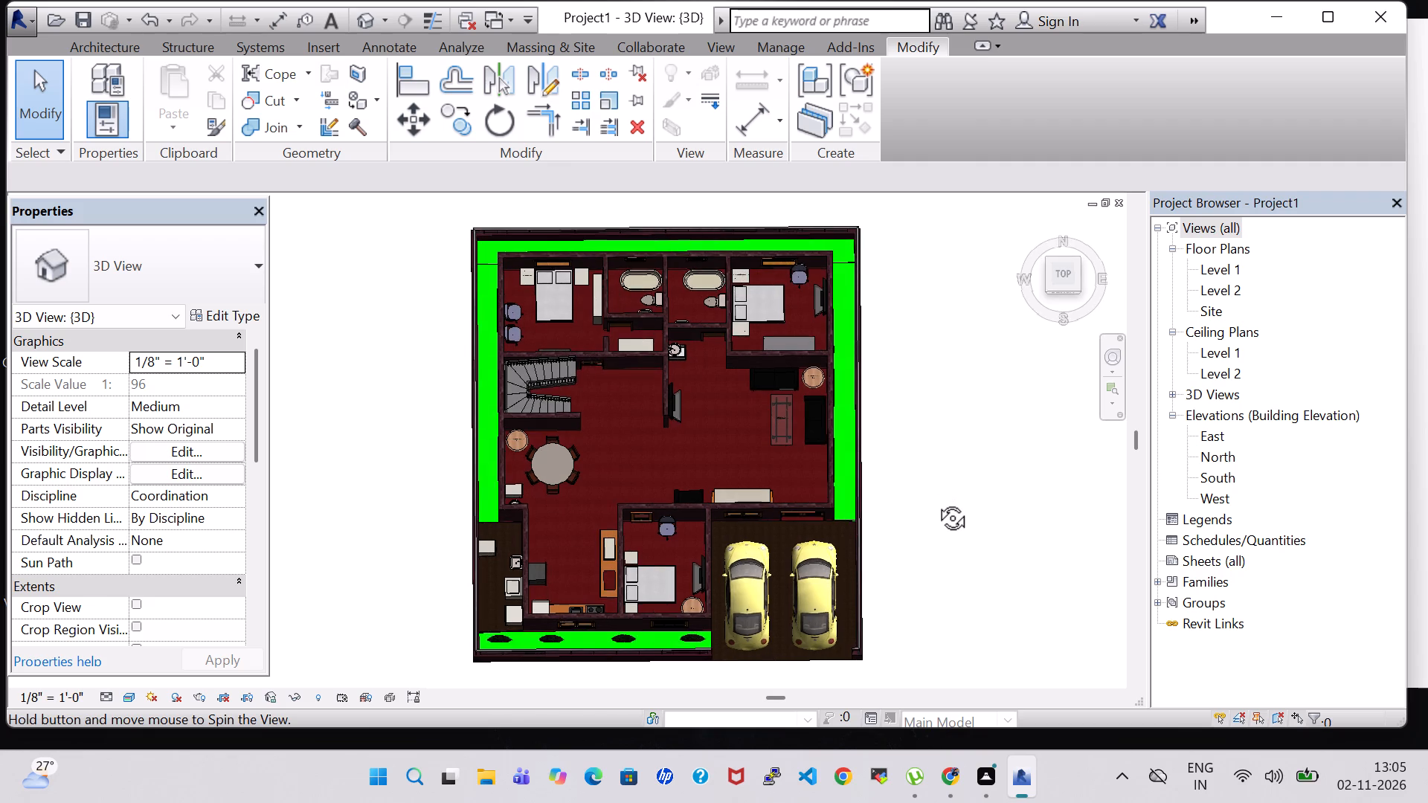
shift+middle_drag(936, 501, 933, 504)
scroll(933, 504, up, 1)
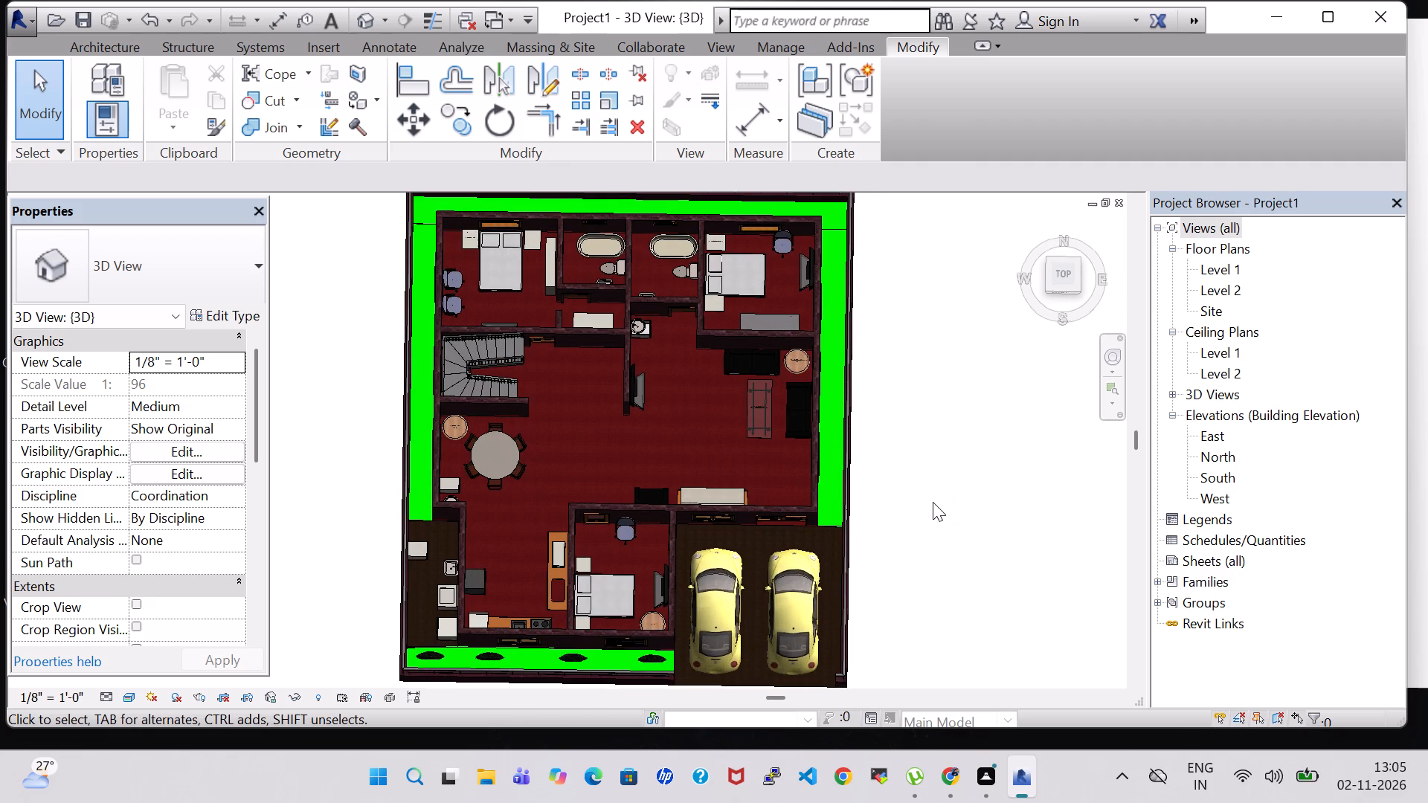
scroll(933, 502, down, 1)
middle_click(933, 502)
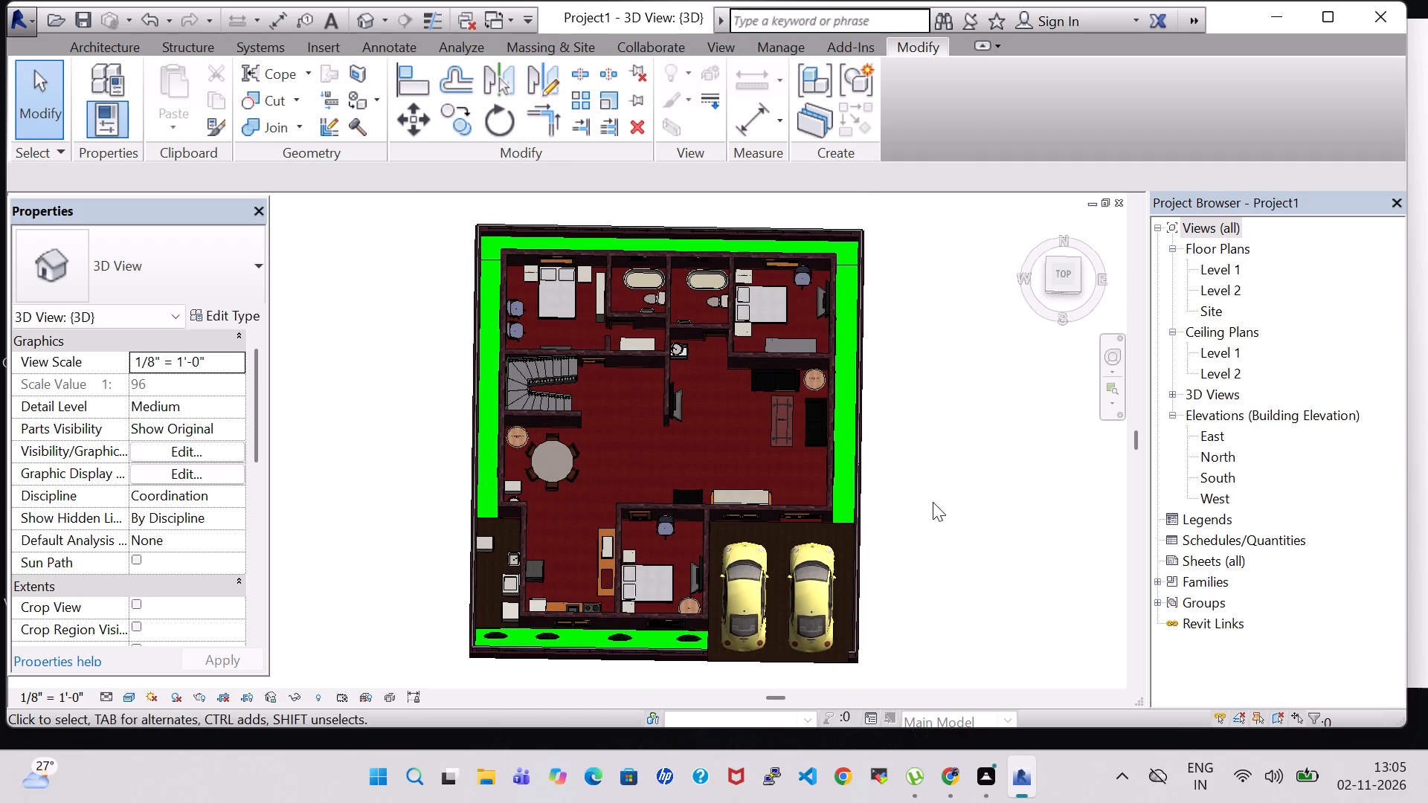
middle_drag(933, 502, 933, 492)
scroll(933, 492, up, 1)
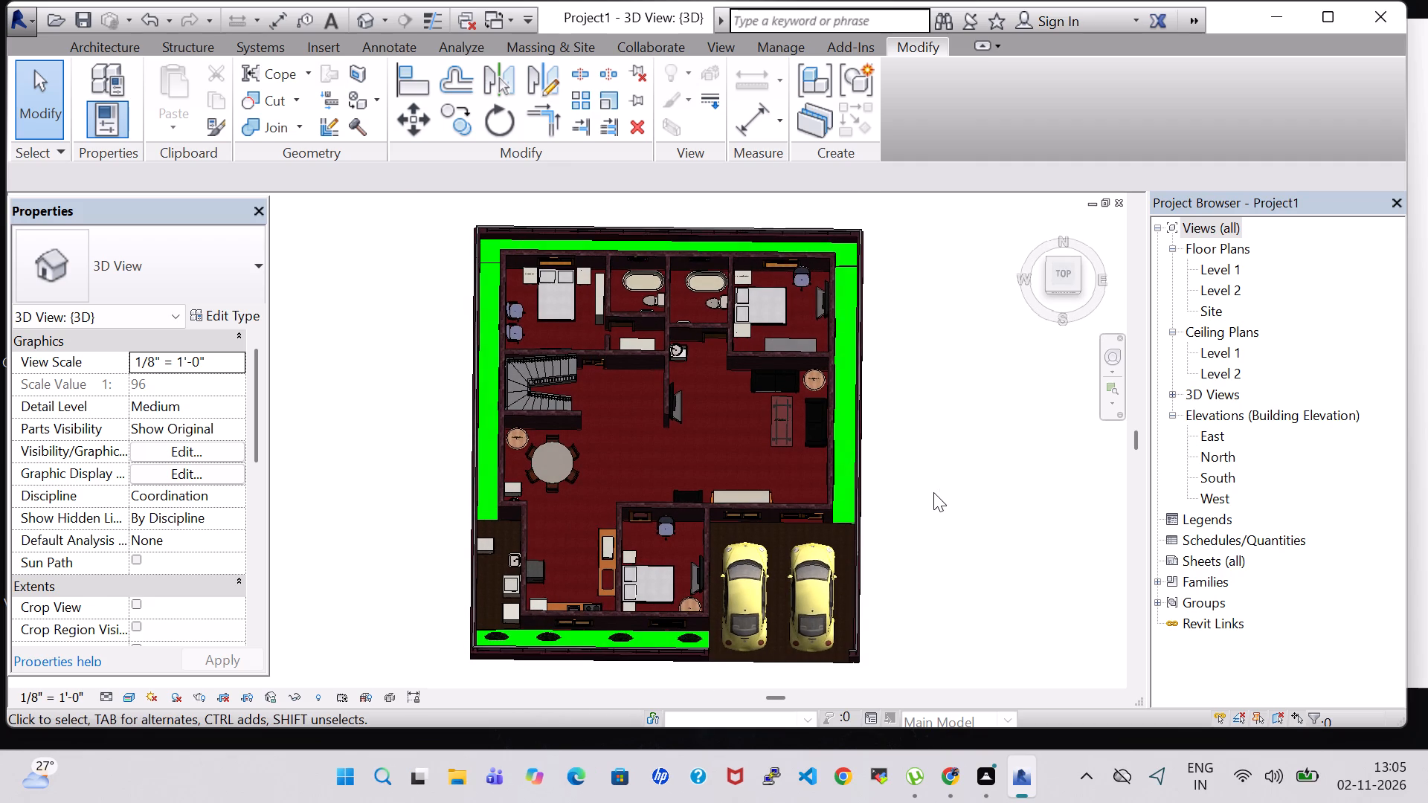
scroll(933, 492, down, 1)
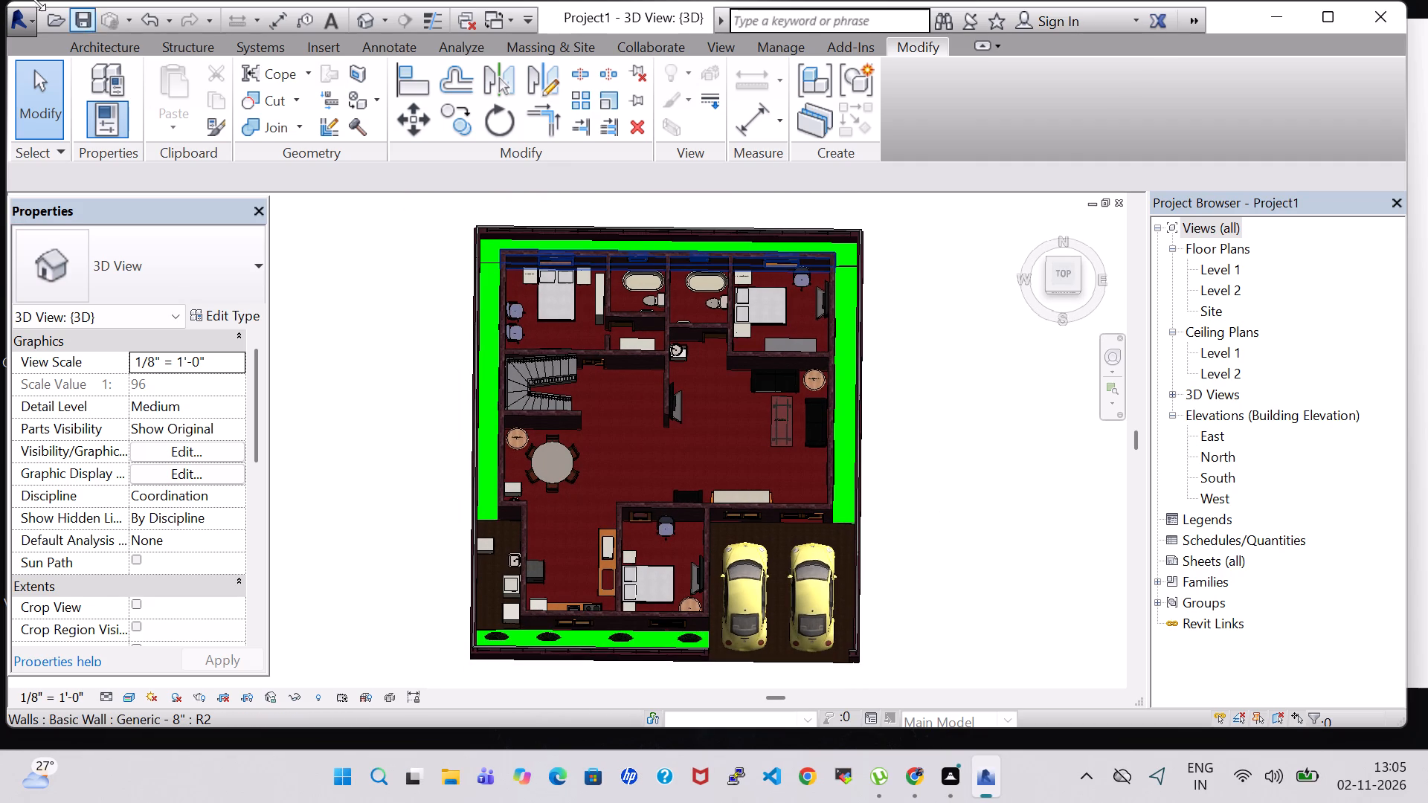
Save the project as Project130 in the work folder on the Desktop.
click(19, 26)
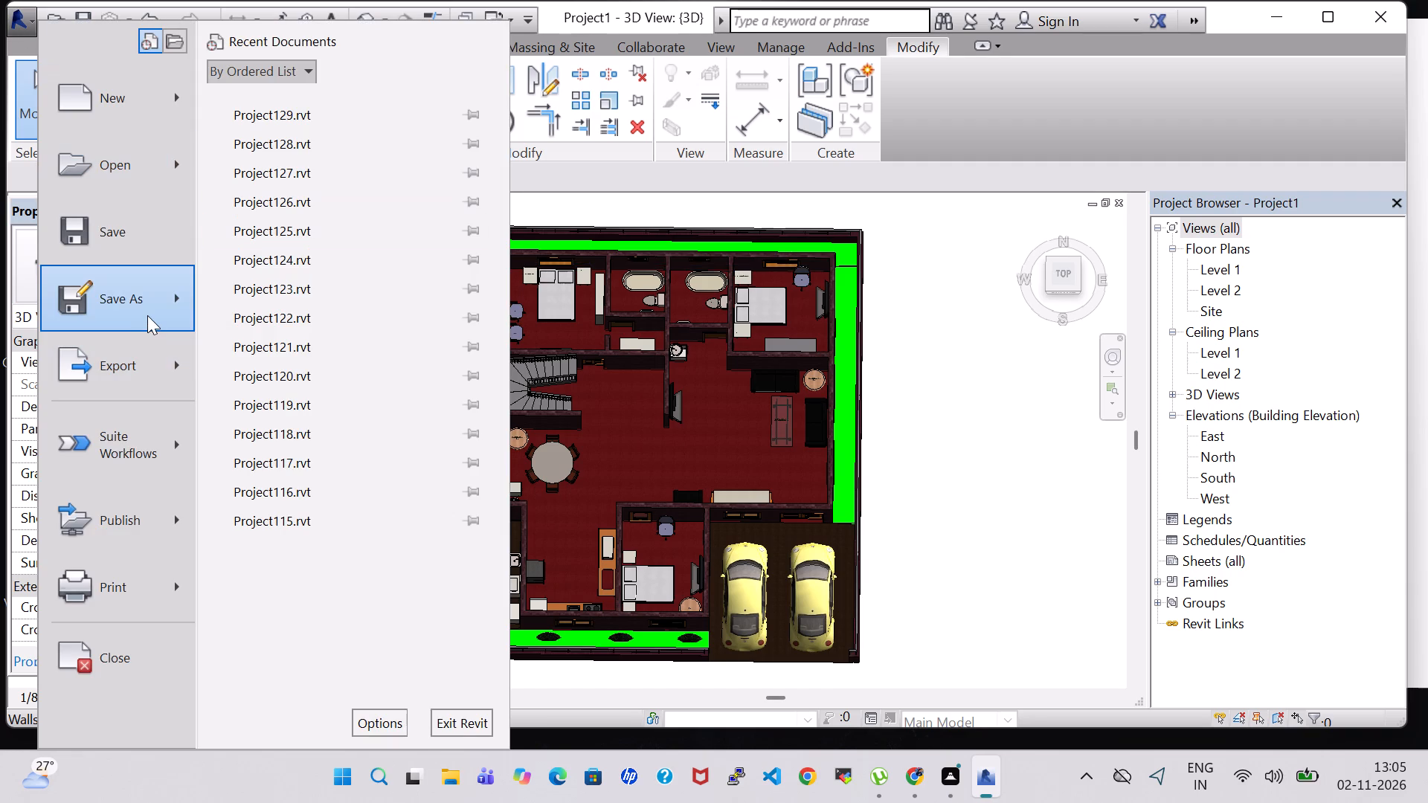
click(359, 132)
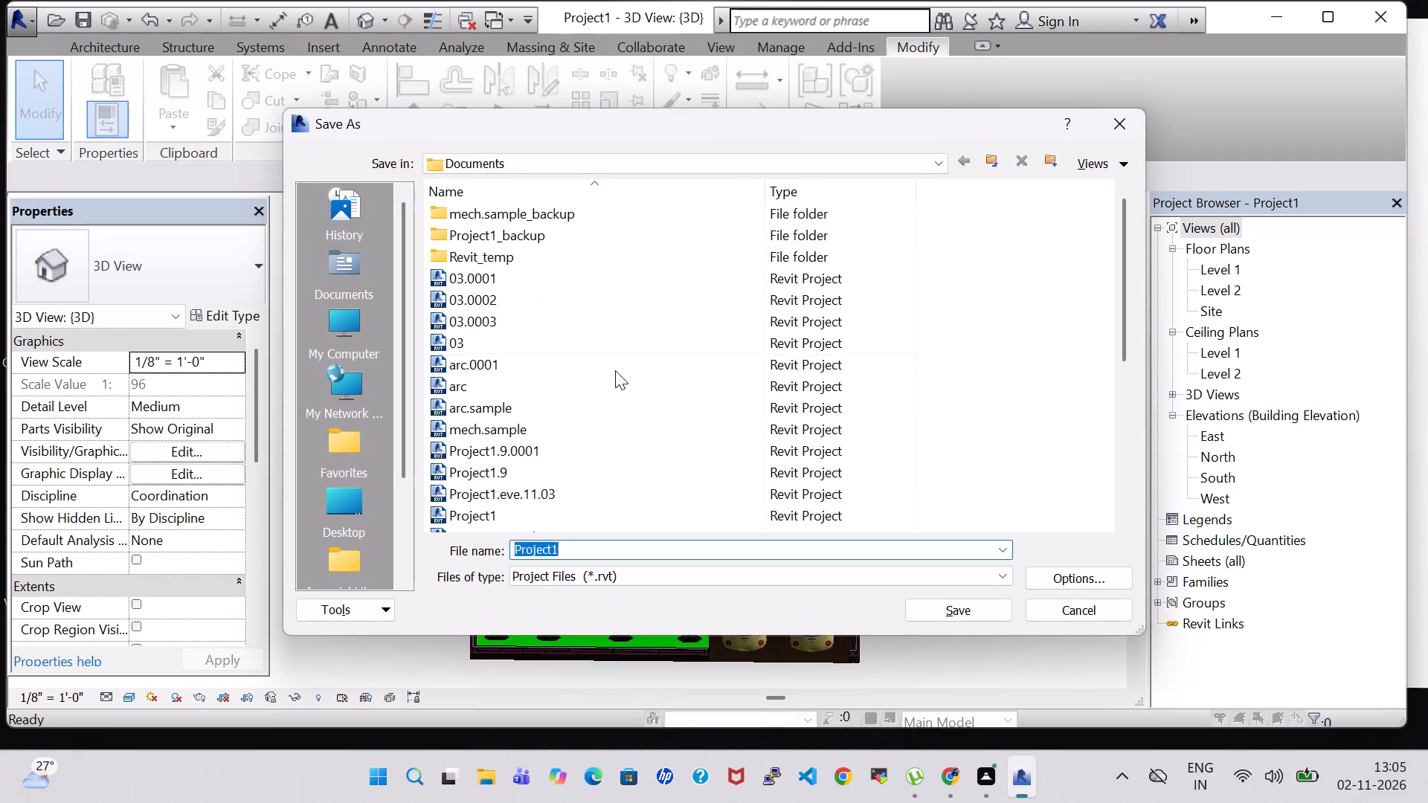
double_click(354, 337)
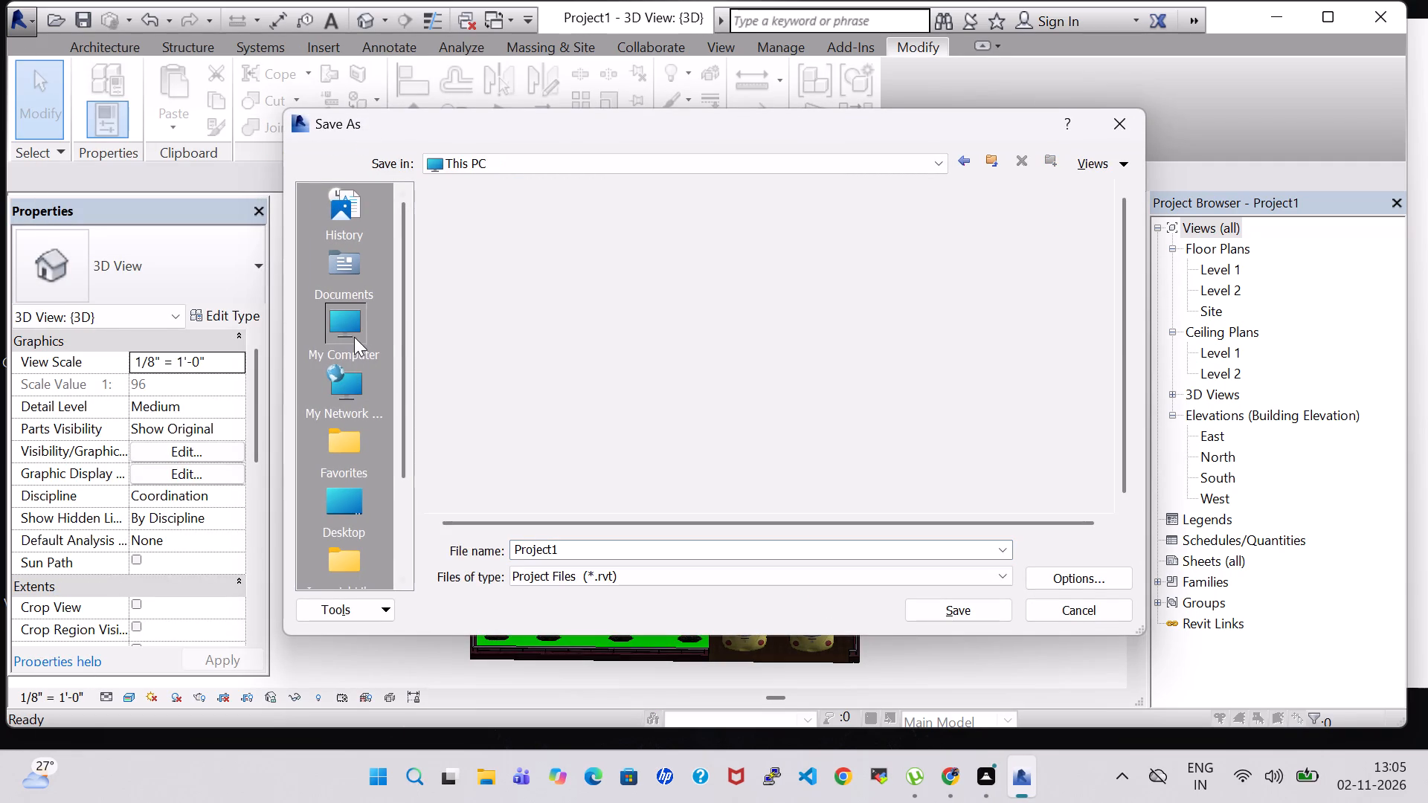
double_click(354, 520)
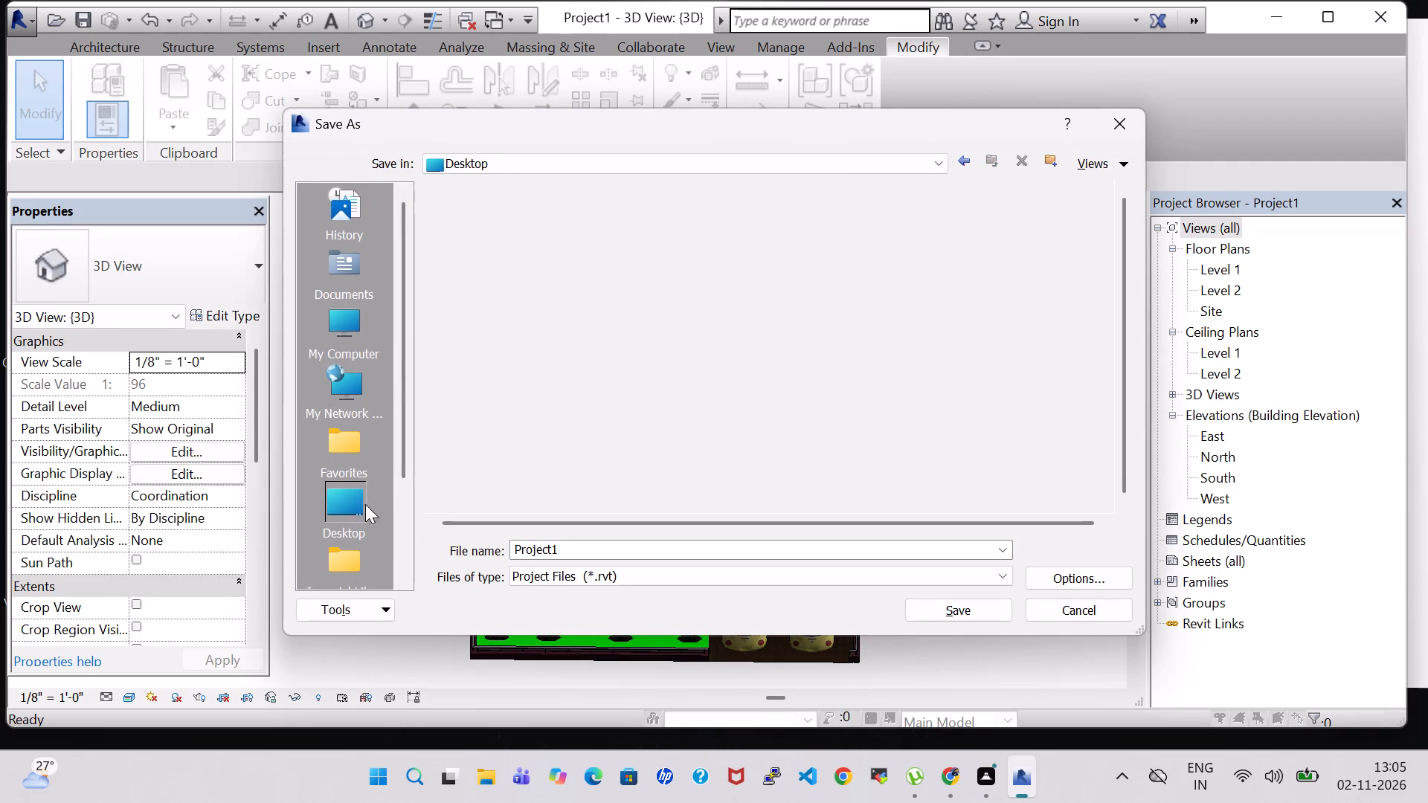
scroll(497, 423, down, 3)
double_click(480, 430)
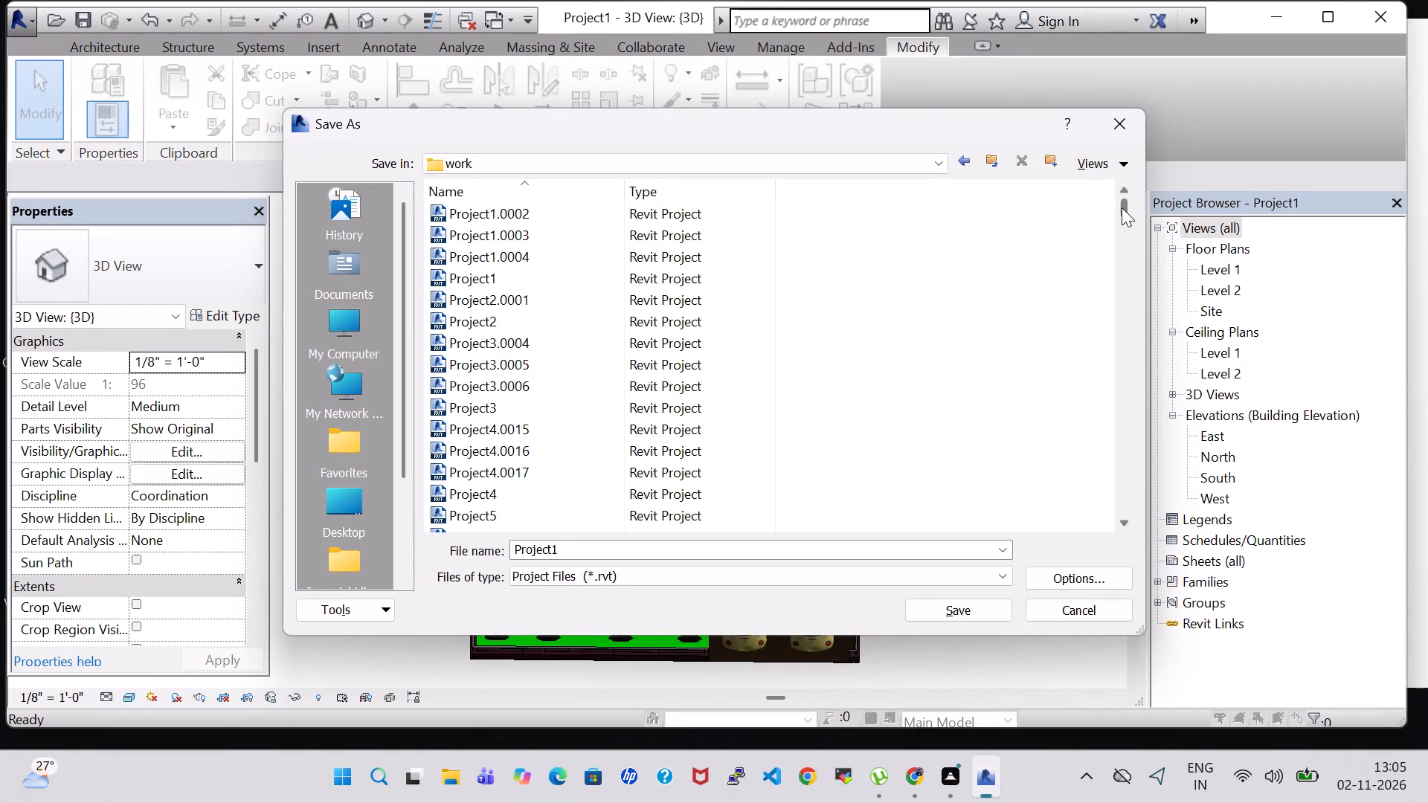
drag(1122, 207, 1151, 528)
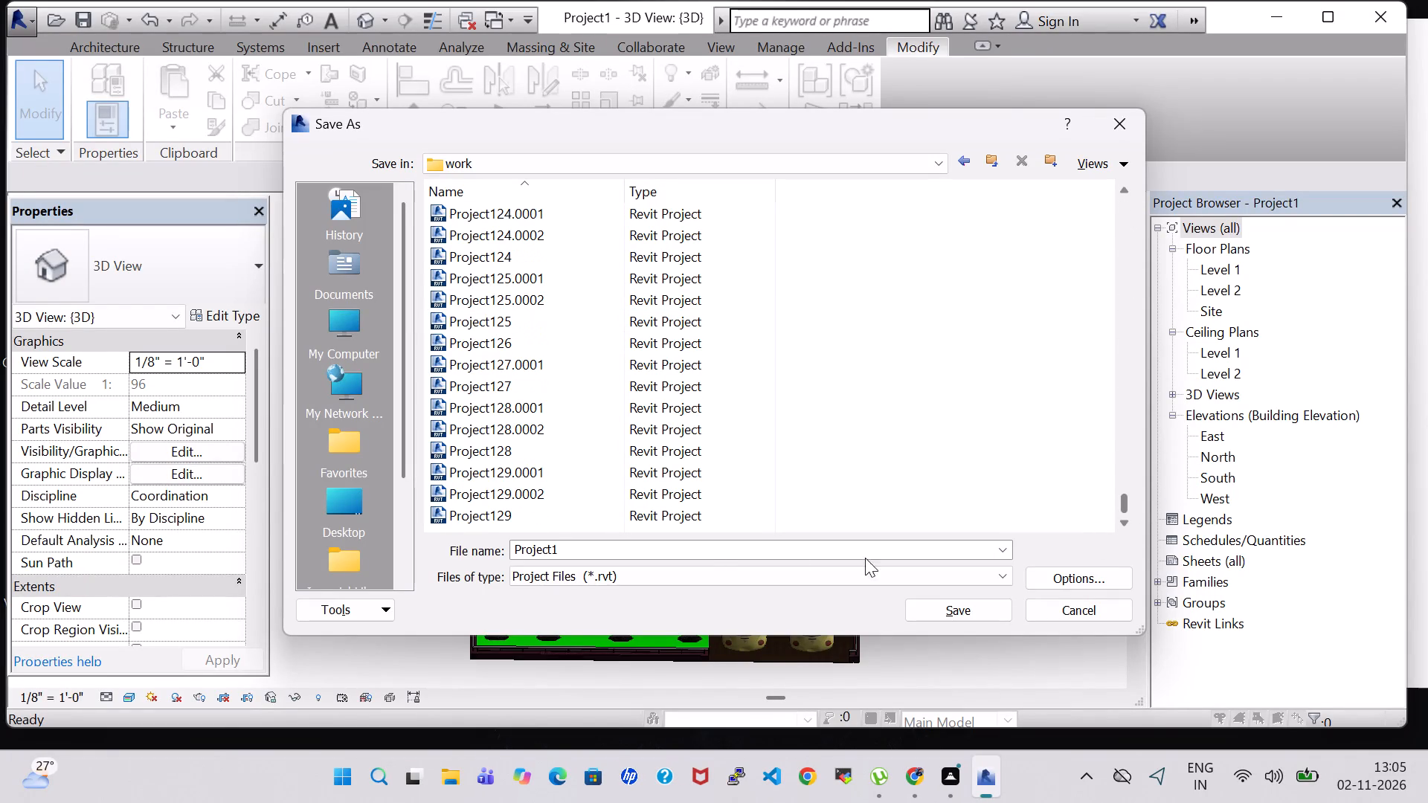
triple_click(583, 547)
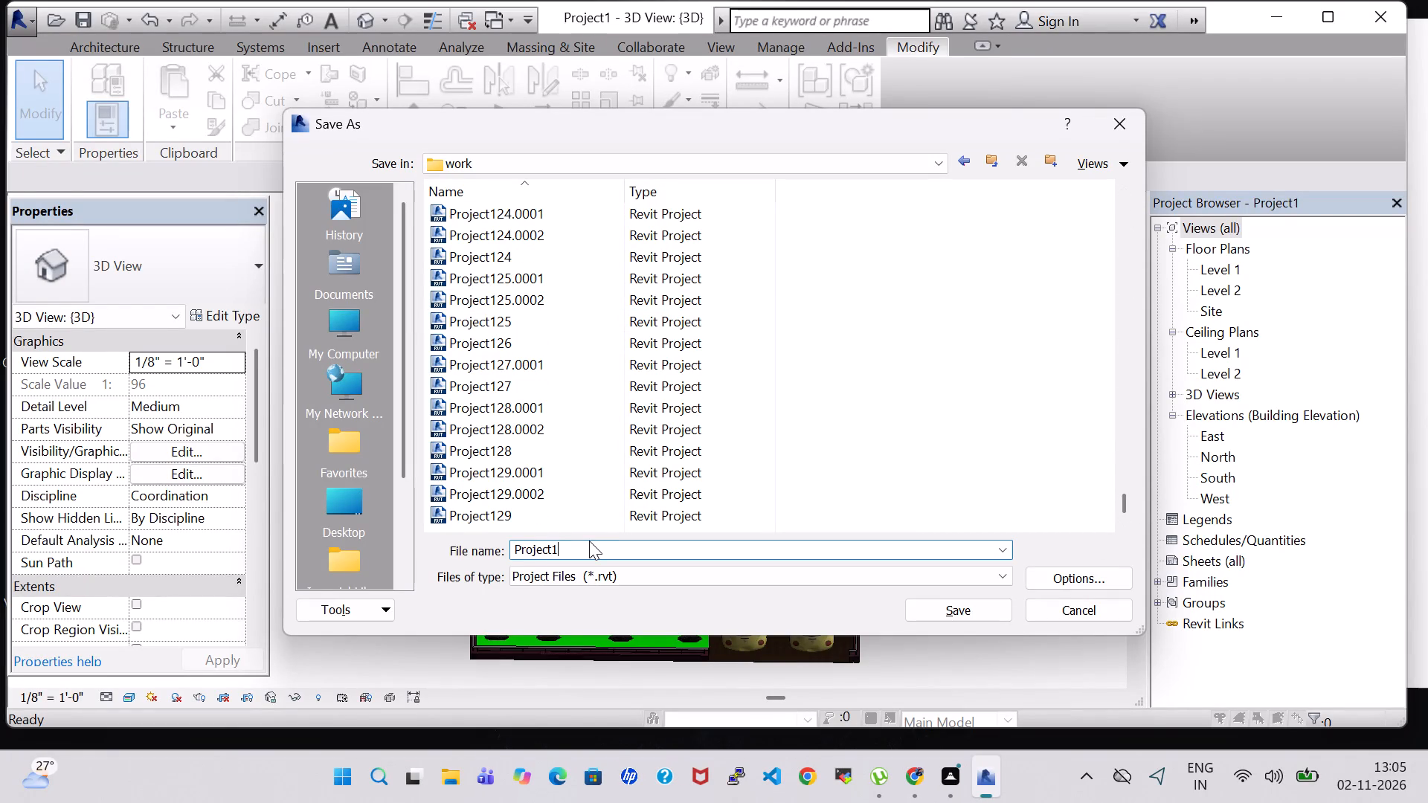
text(30)
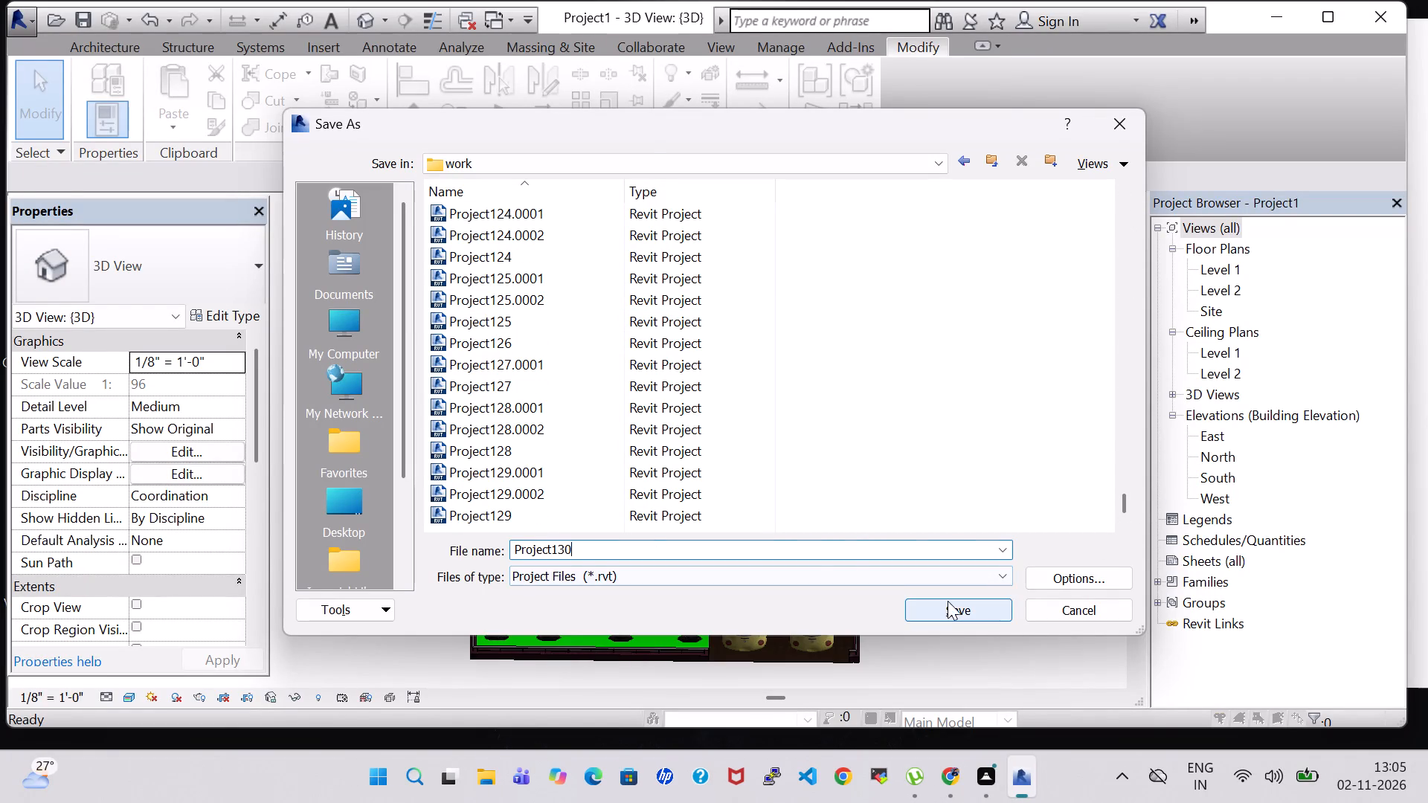
click(948, 601)
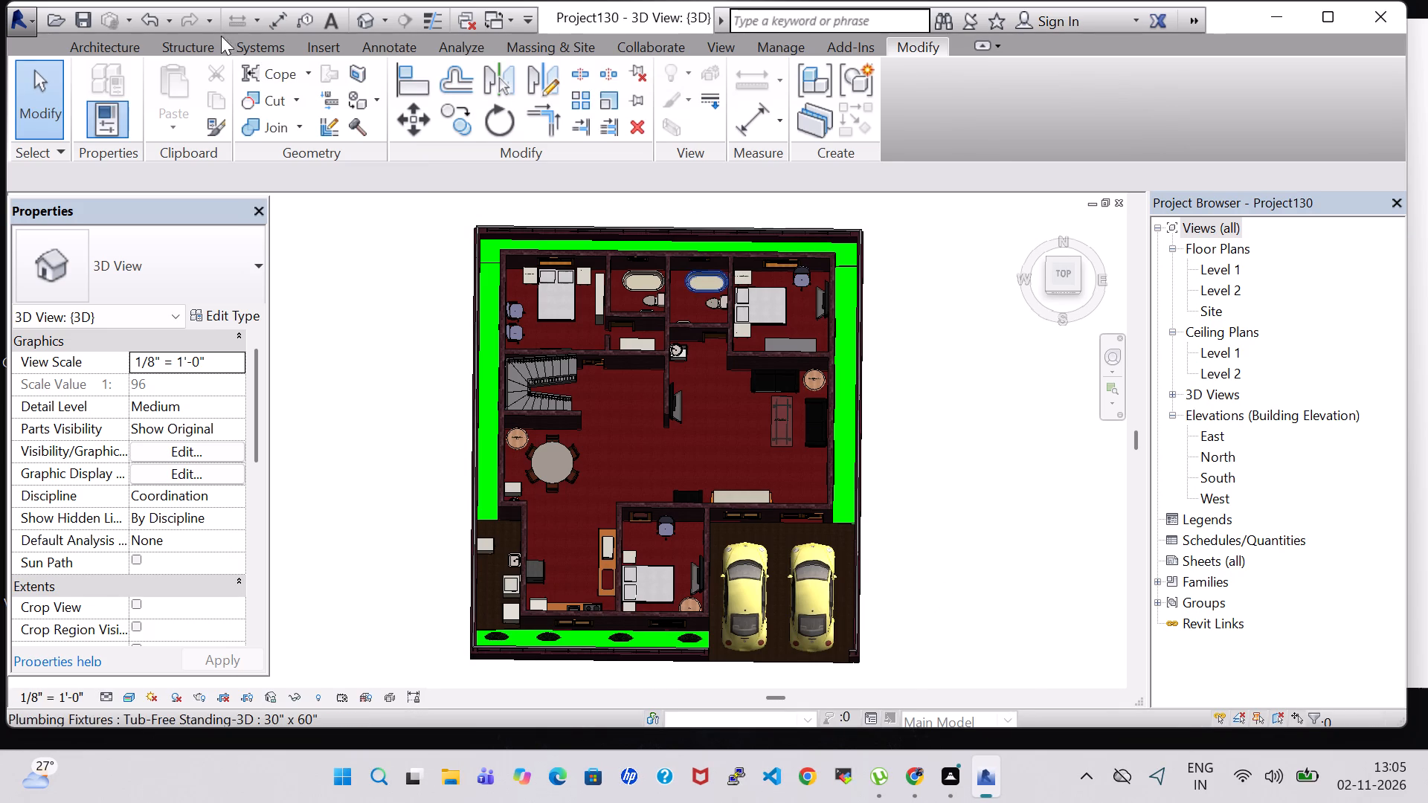
Export the model as an IFC 2x3 file named Project130 in the work folder.
click(15, 22)
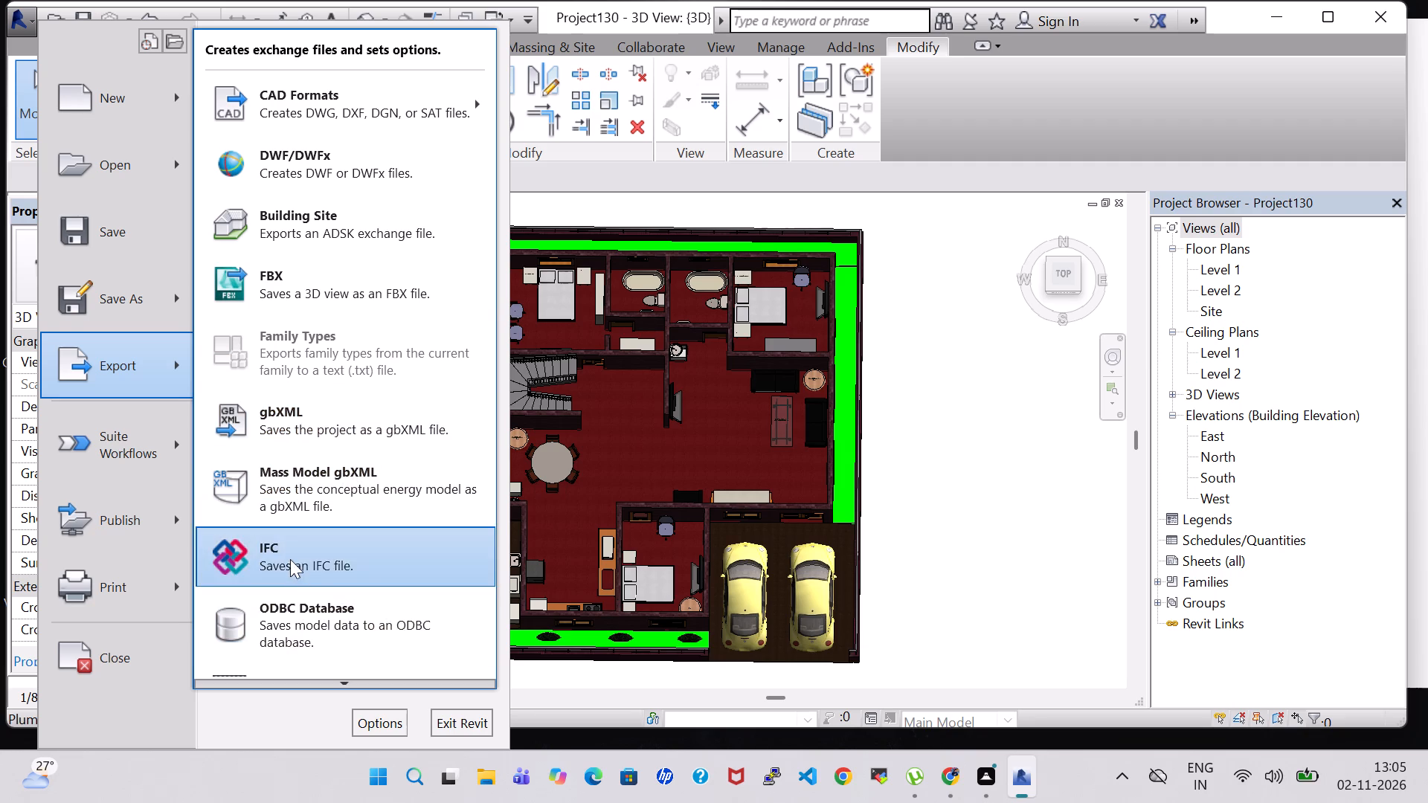
click(290, 558)
click(971, 587)
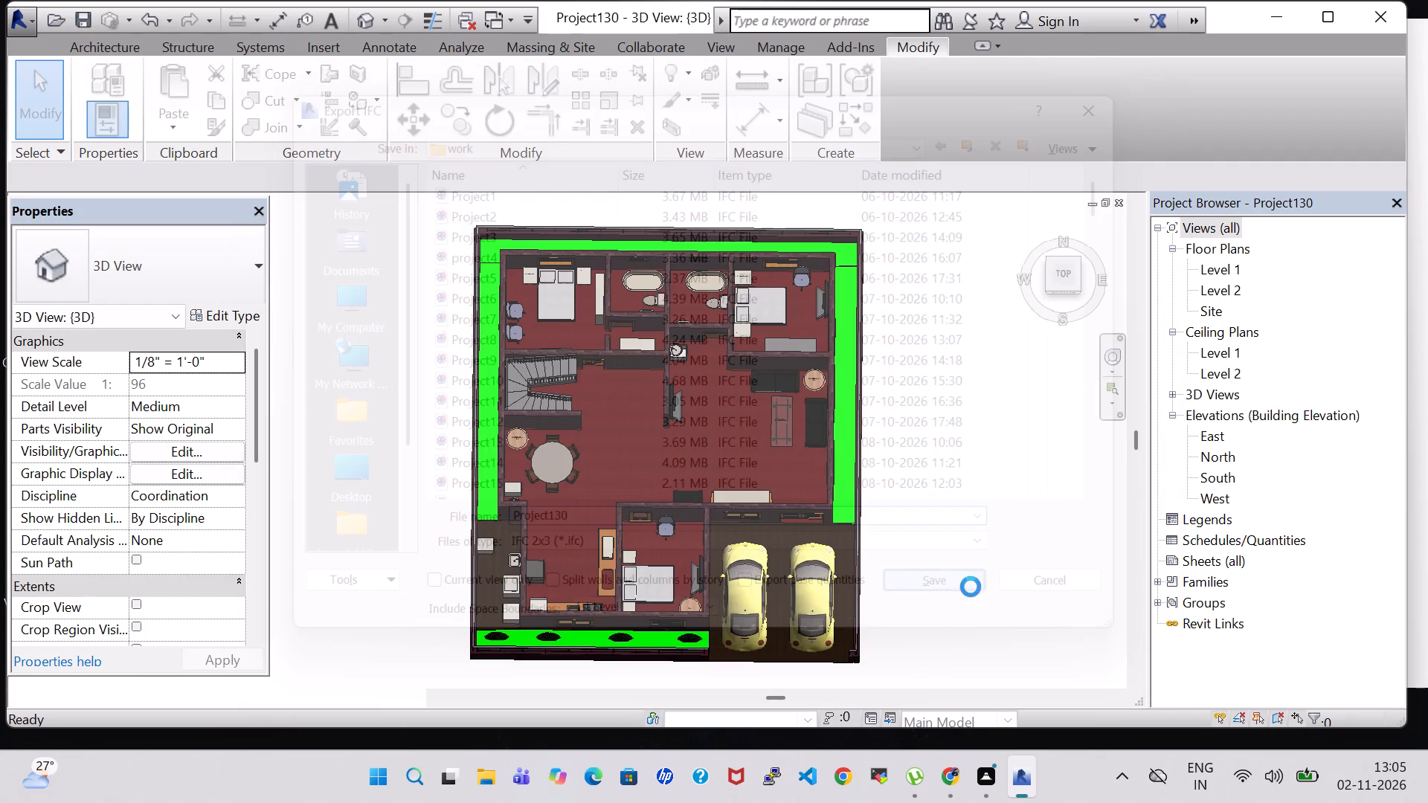